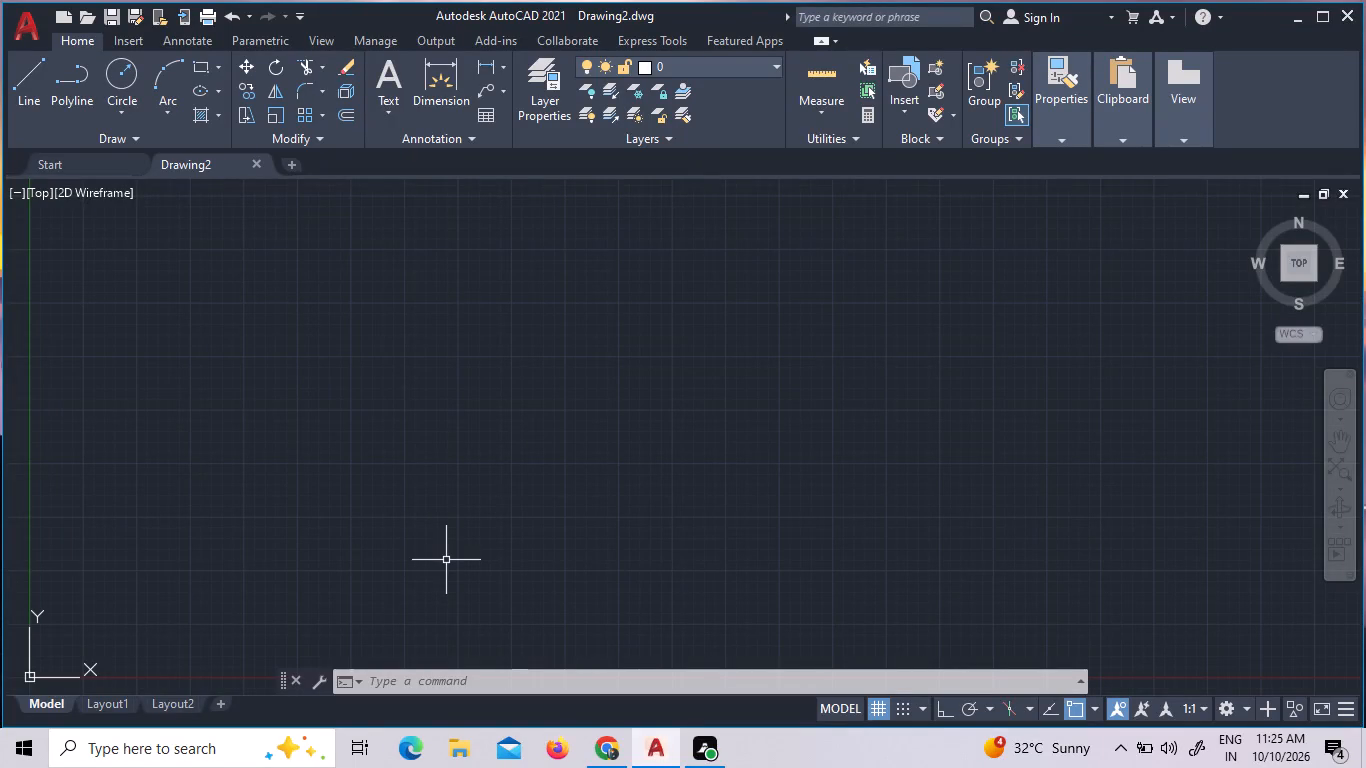
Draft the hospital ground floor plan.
Turn on command log file recording with LOGFILEON.
type("logf")
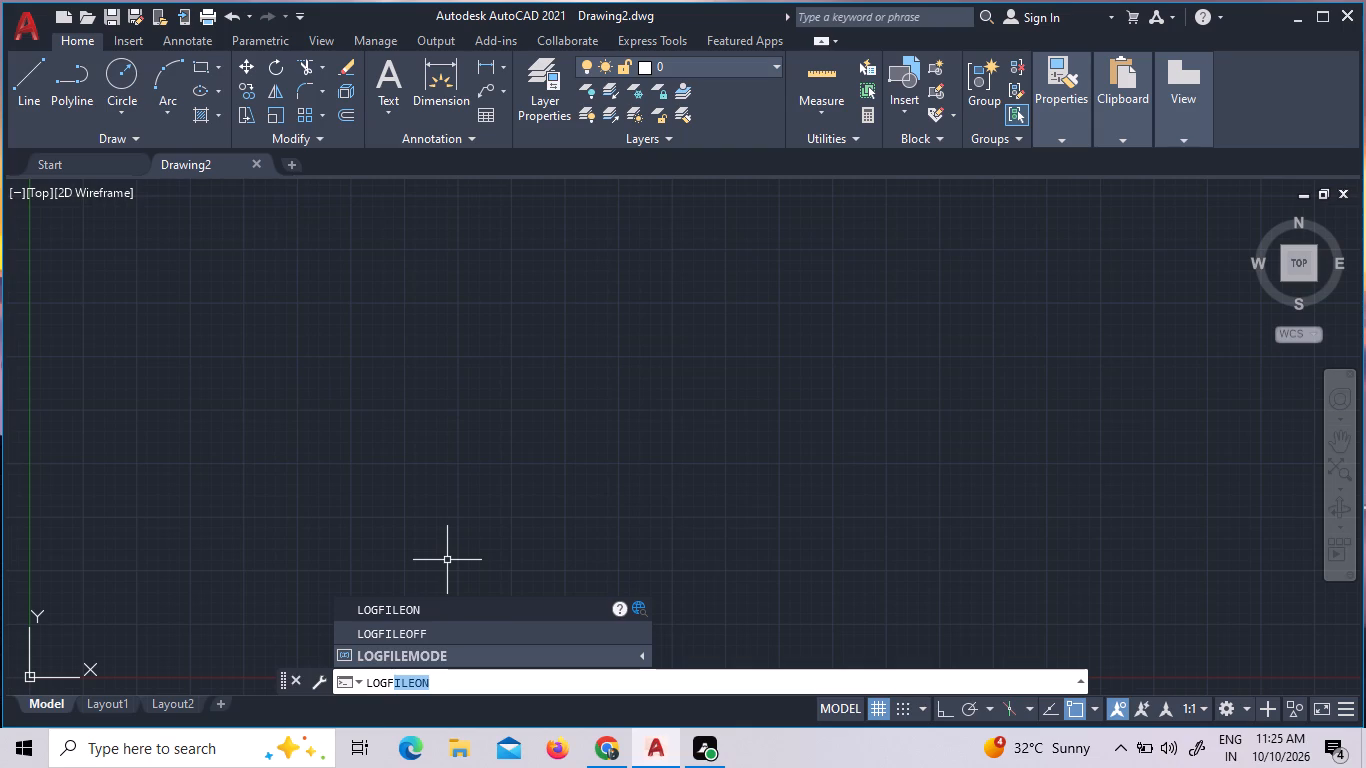
key("Return")
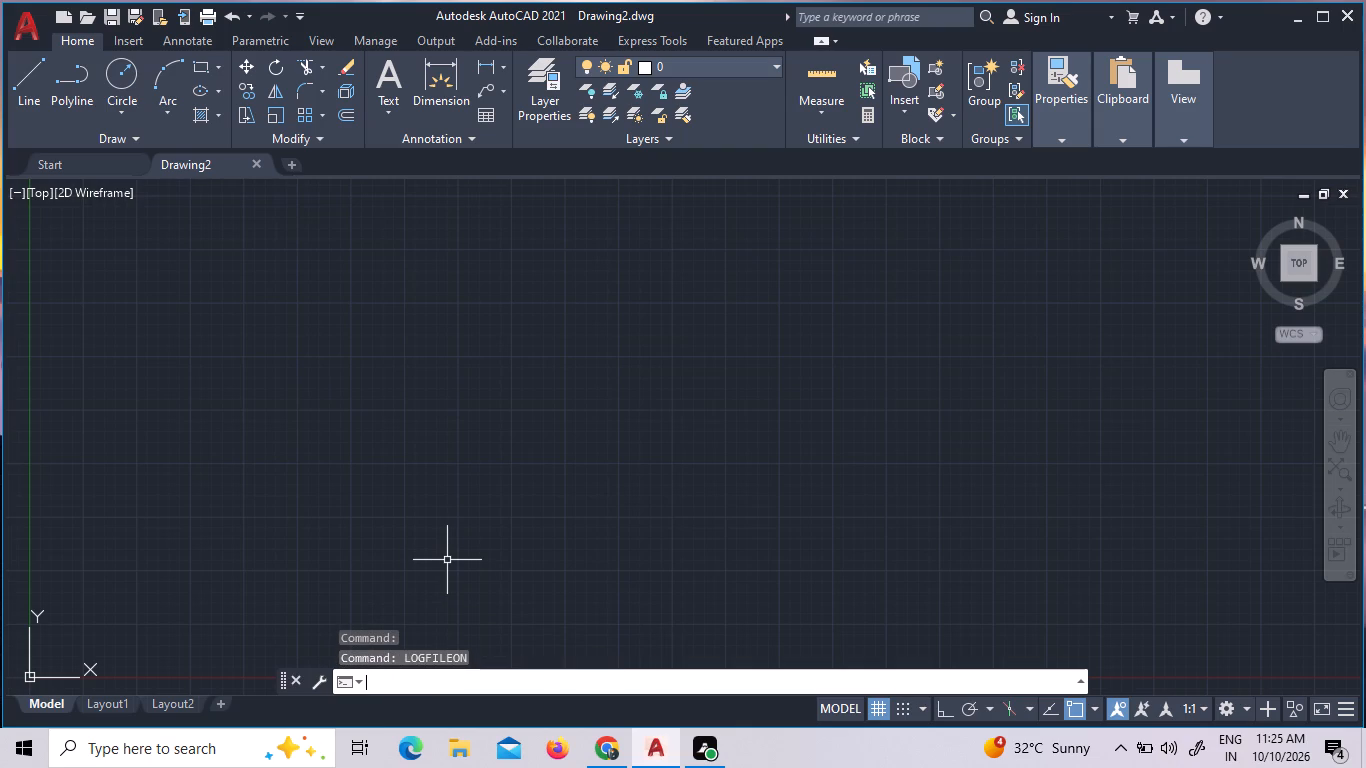
Set the drawing's length units to Engineering with a precision of 0'-0".
type("un")
key("Return")
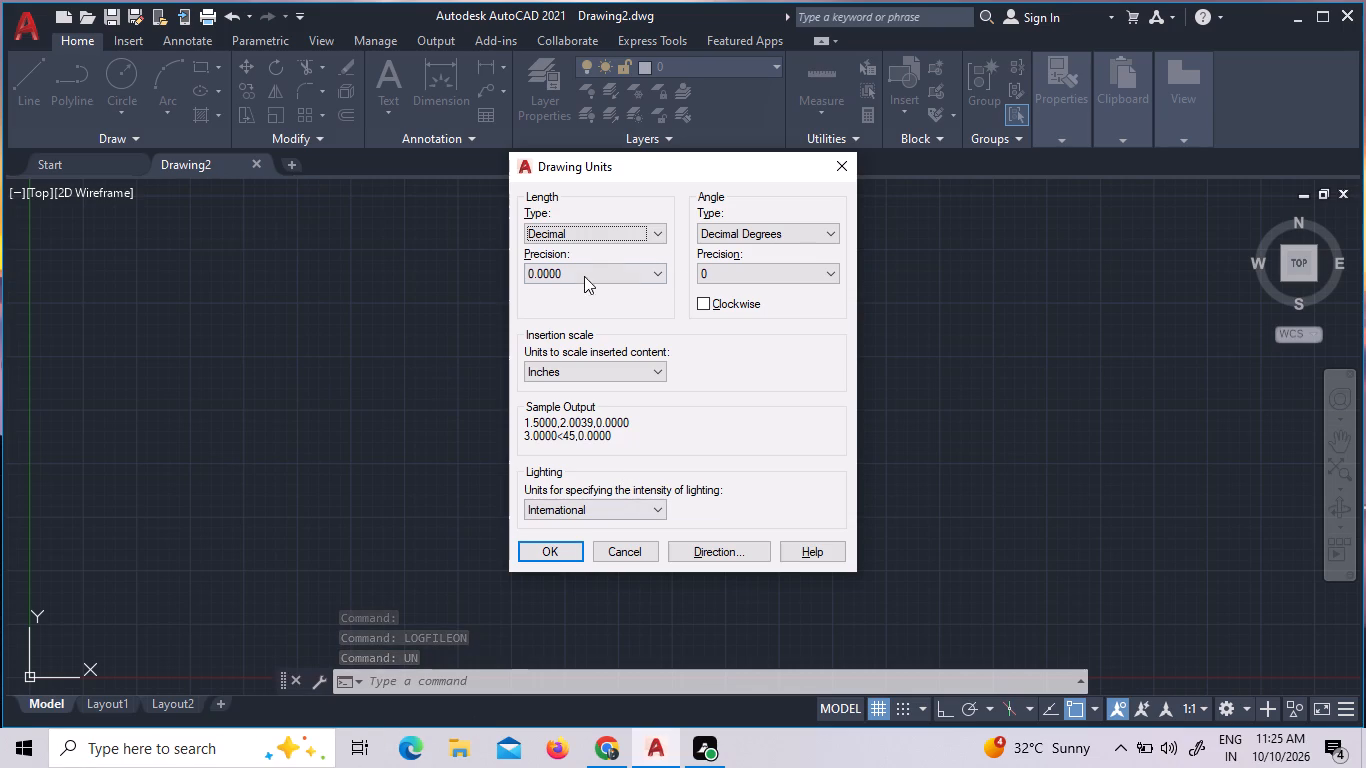
left_click(614, 239)
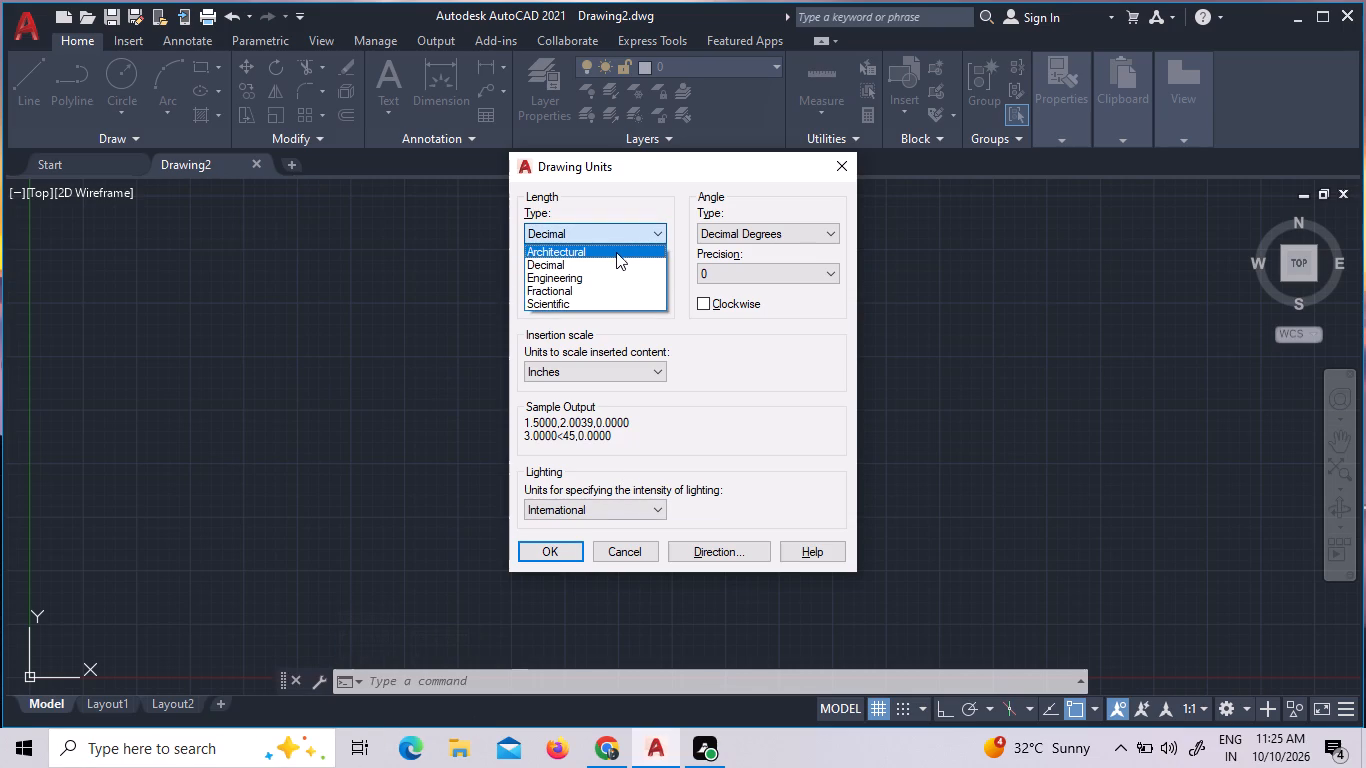
left_click(619, 275)
left_click(619, 275)
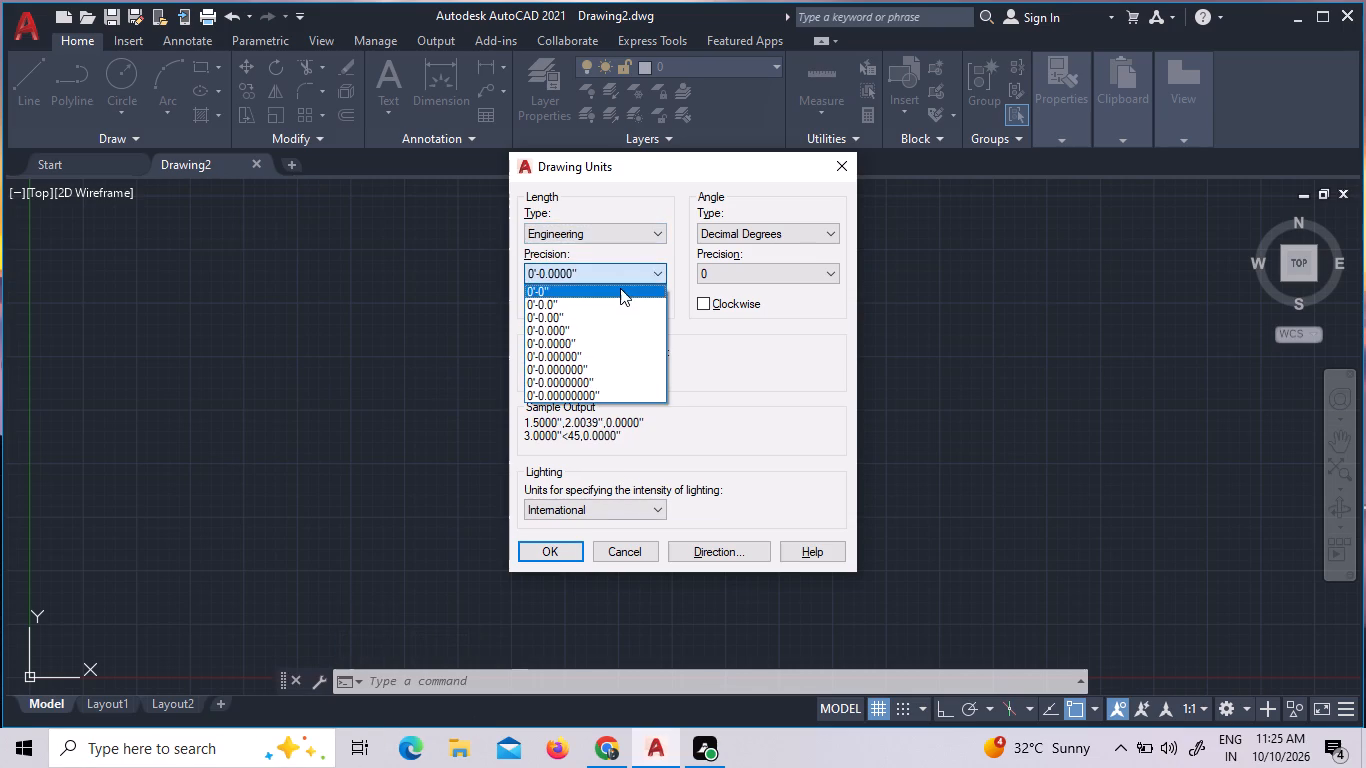
left_click(620, 288)
left_click(561, 555)
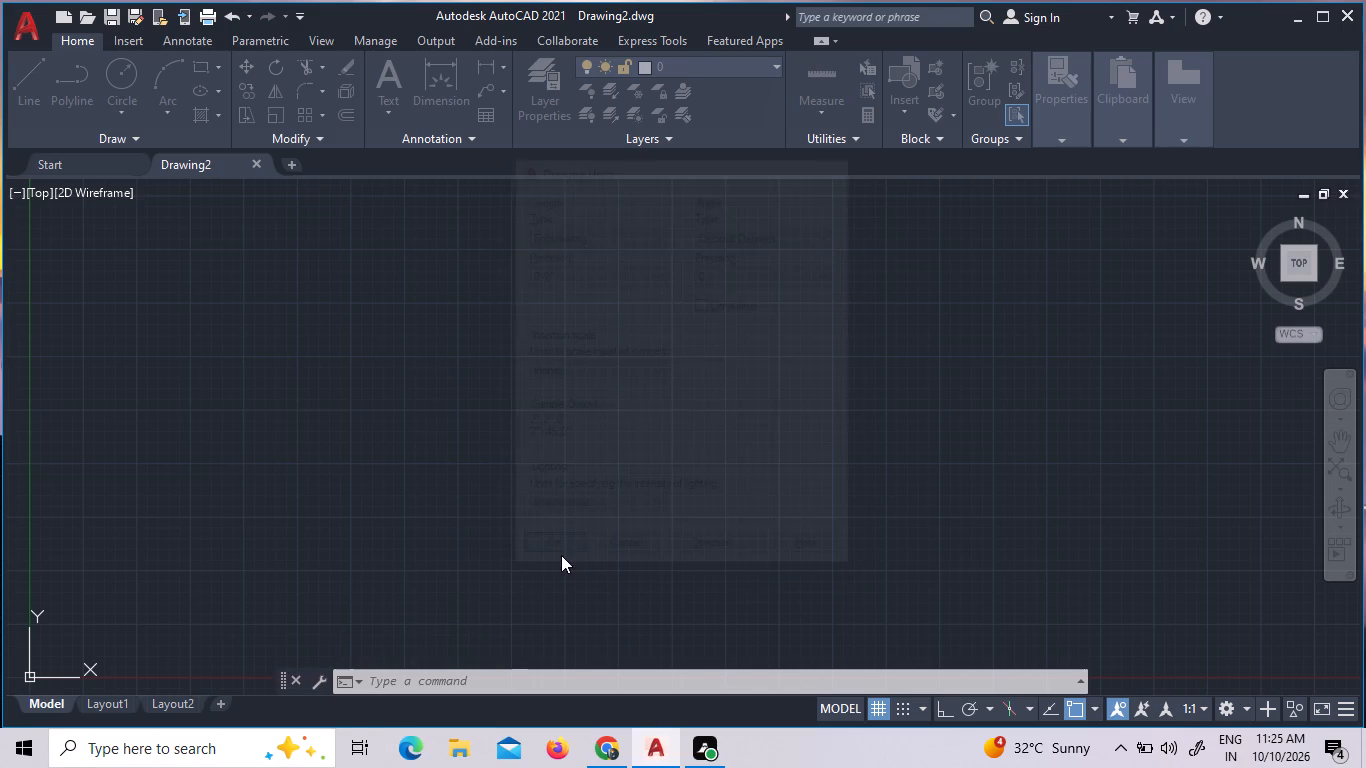
Modify the Standard dimension style's primary units to Engineering format with 0'-0" precision.
key("d")
key("i")
key("m")
key("s")
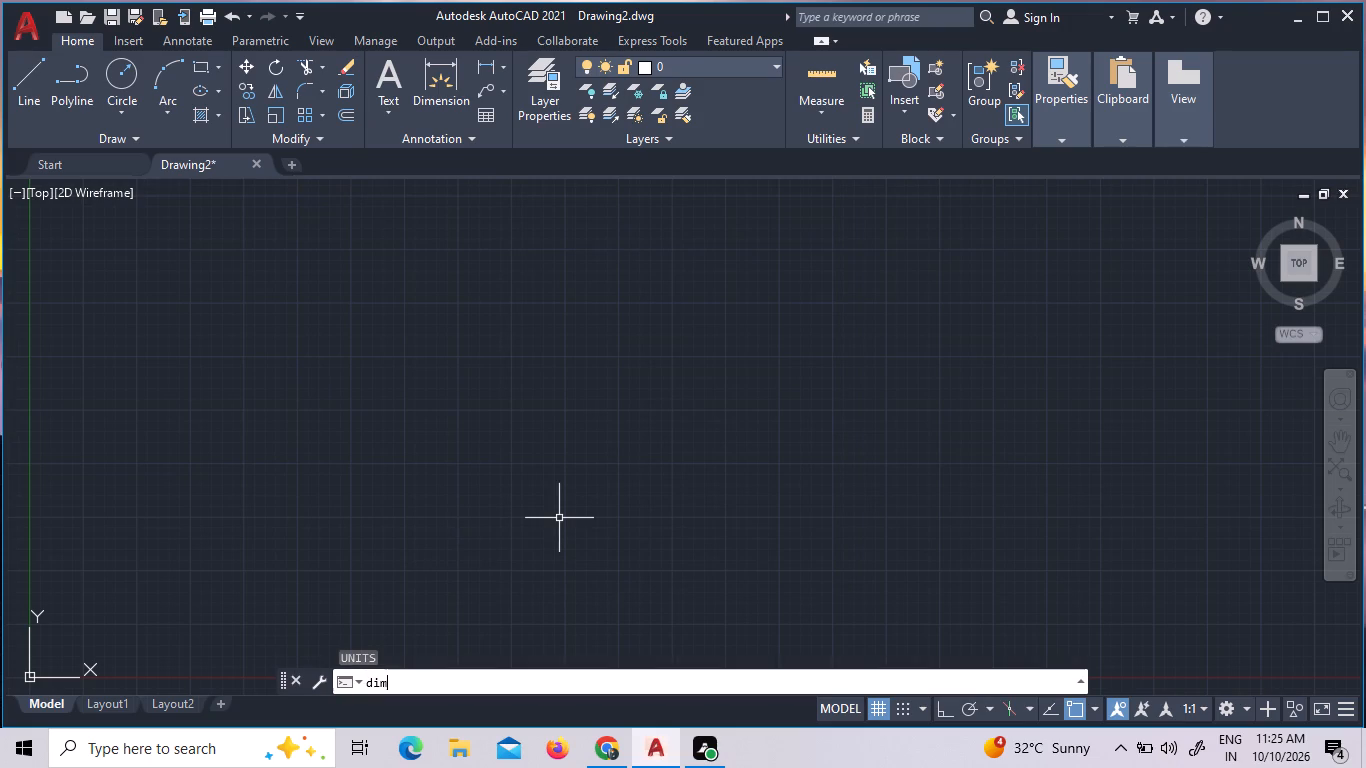
left_click(515, 531)
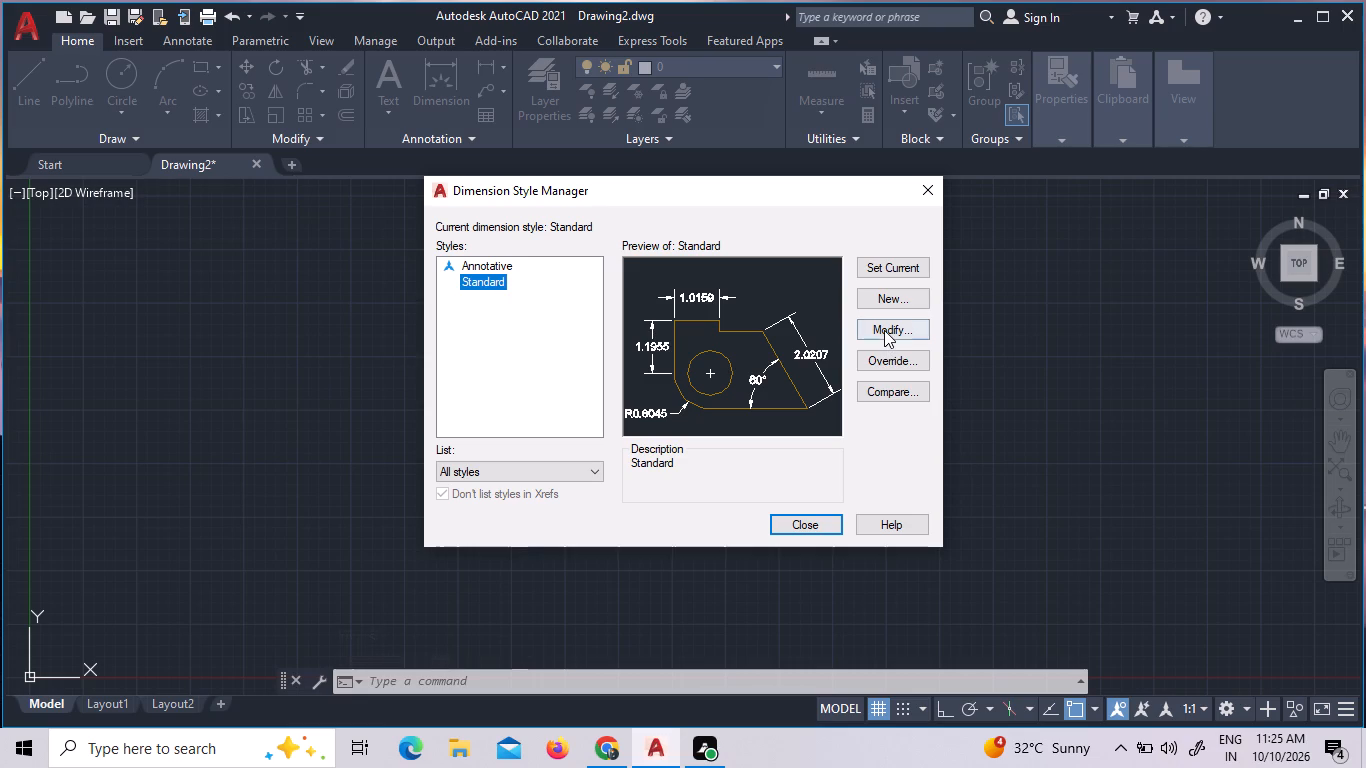
left_click(884, 330)
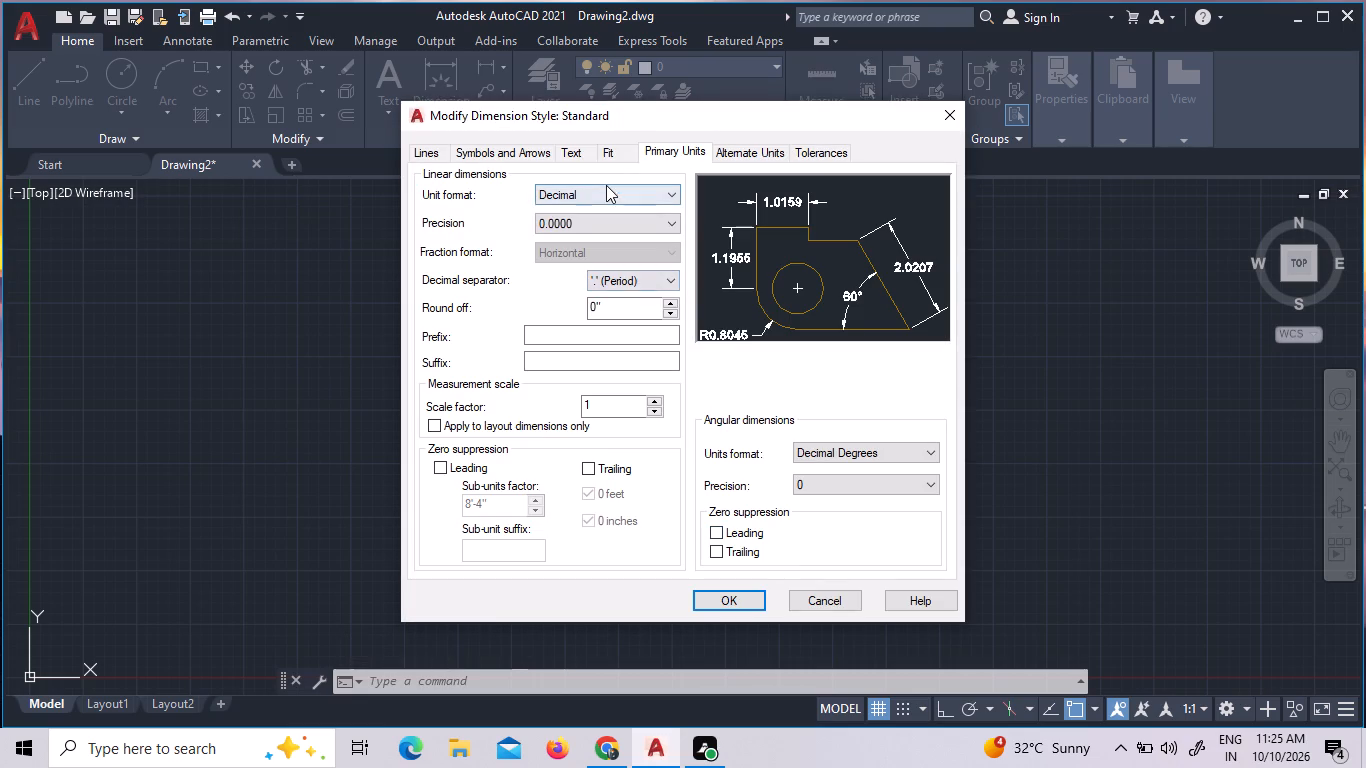
left_click(606, 185)
left_click(609, 235)
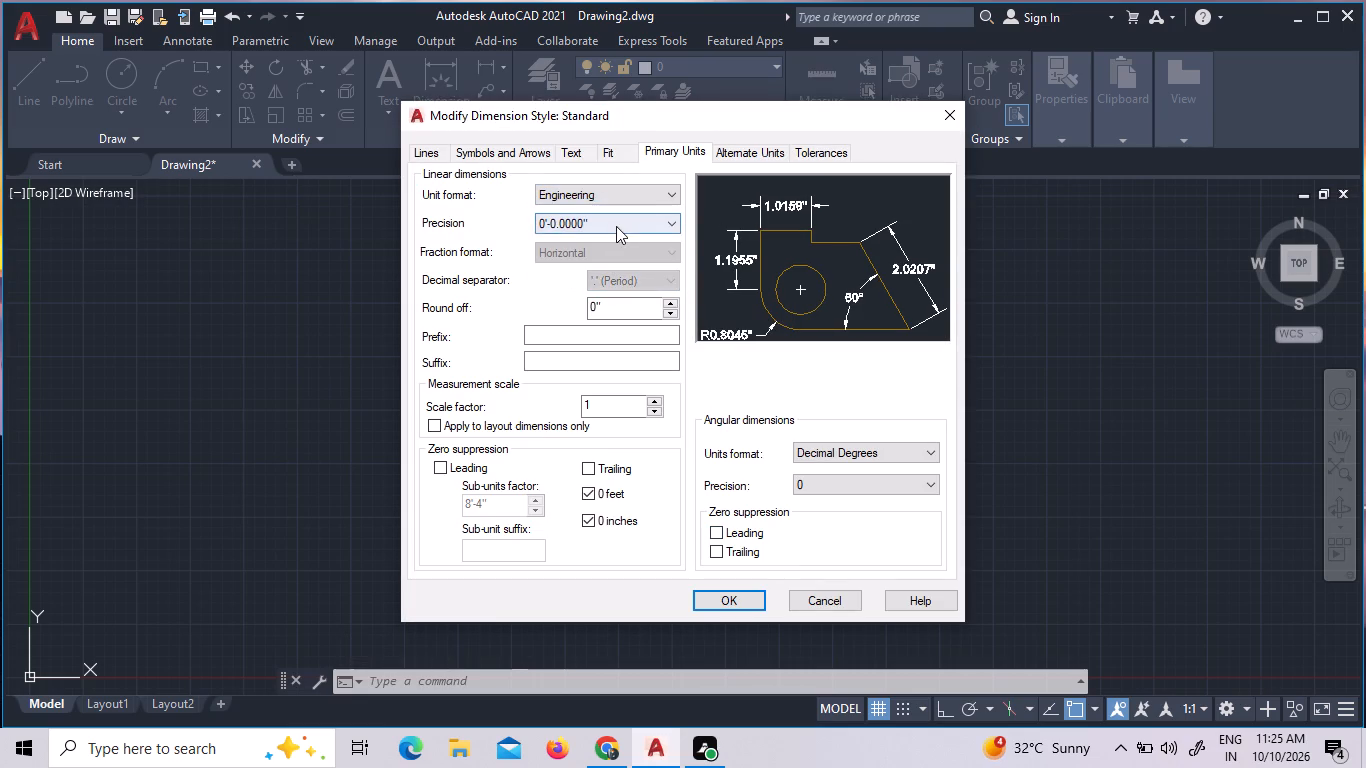
left_click(616, 226)
left_click(616, 240)
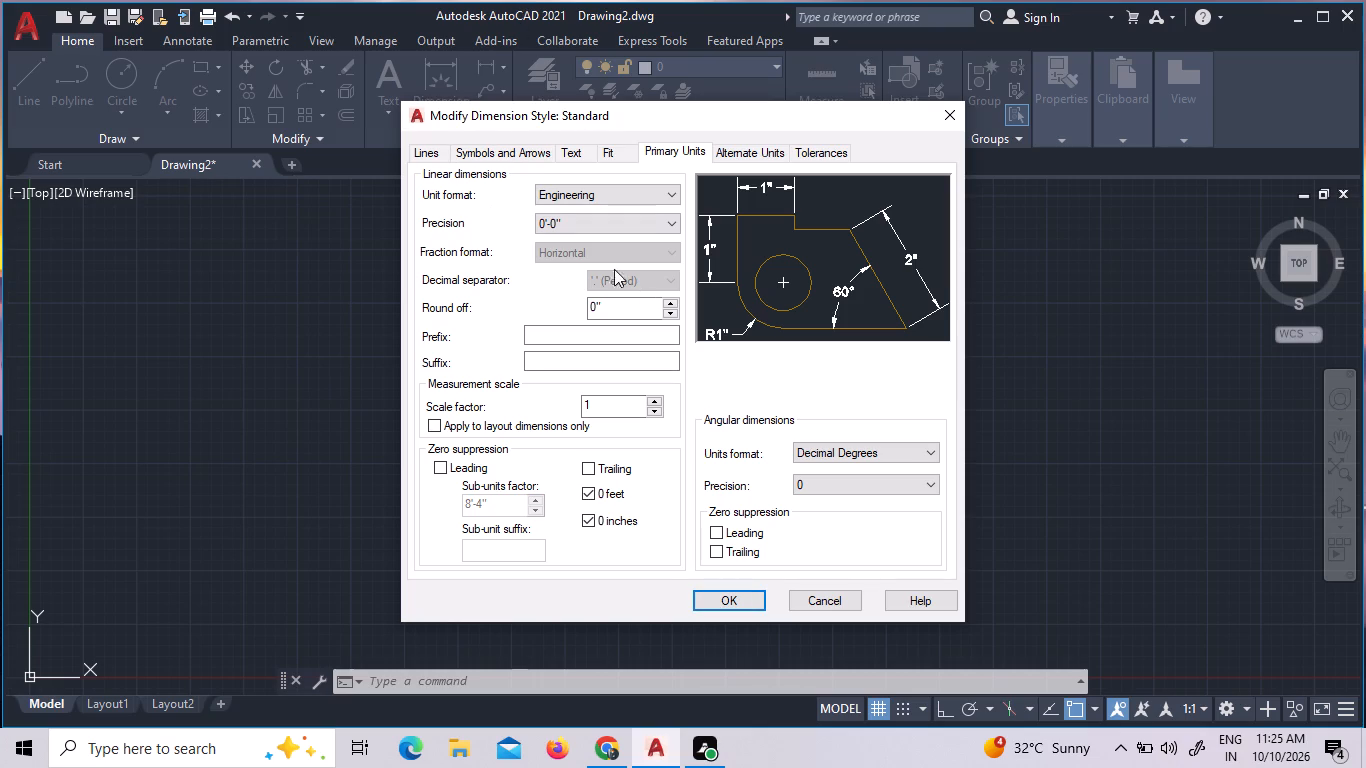
Set the Standard dimension style's baseline spacing to 2".
left_click(430, 154)
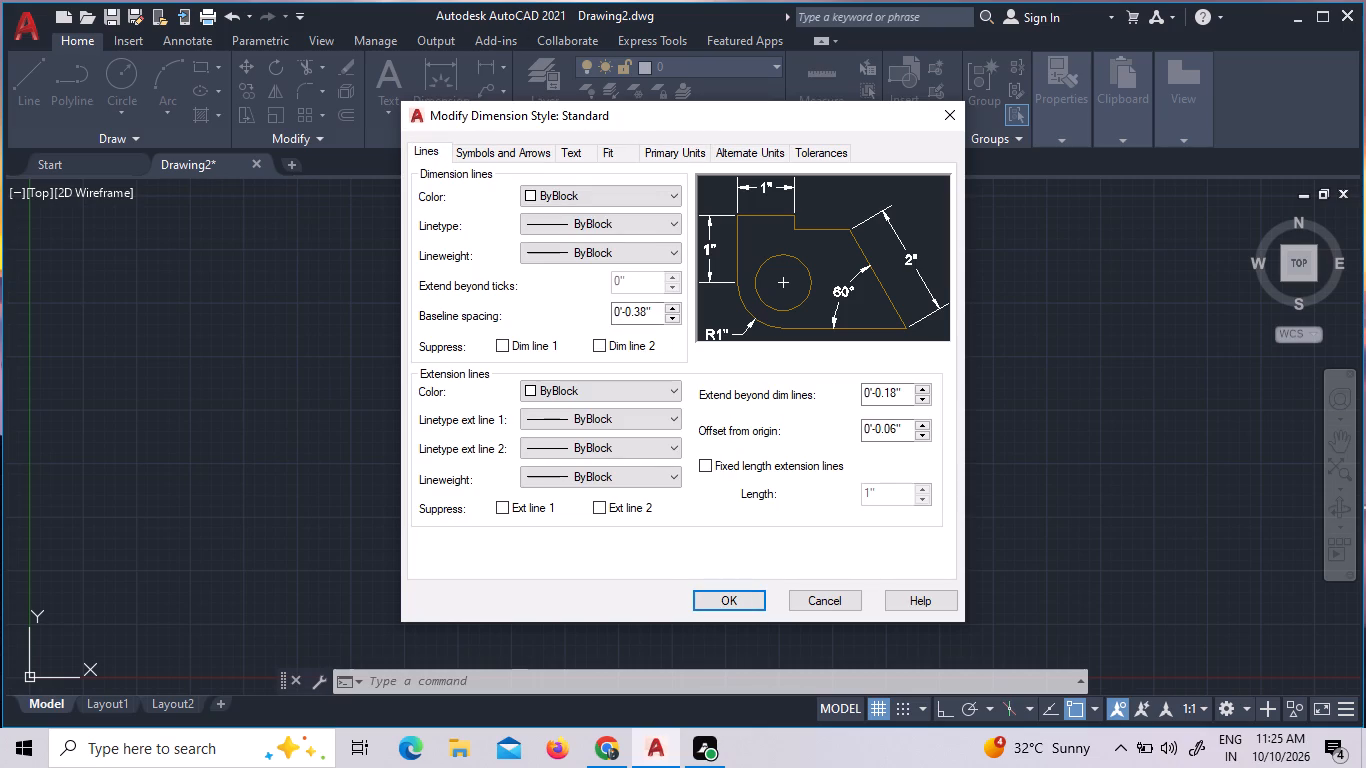
left_click_drag(650, 312, 593, 312)
key("2")
key("shift+quotedbl")
key("Return")
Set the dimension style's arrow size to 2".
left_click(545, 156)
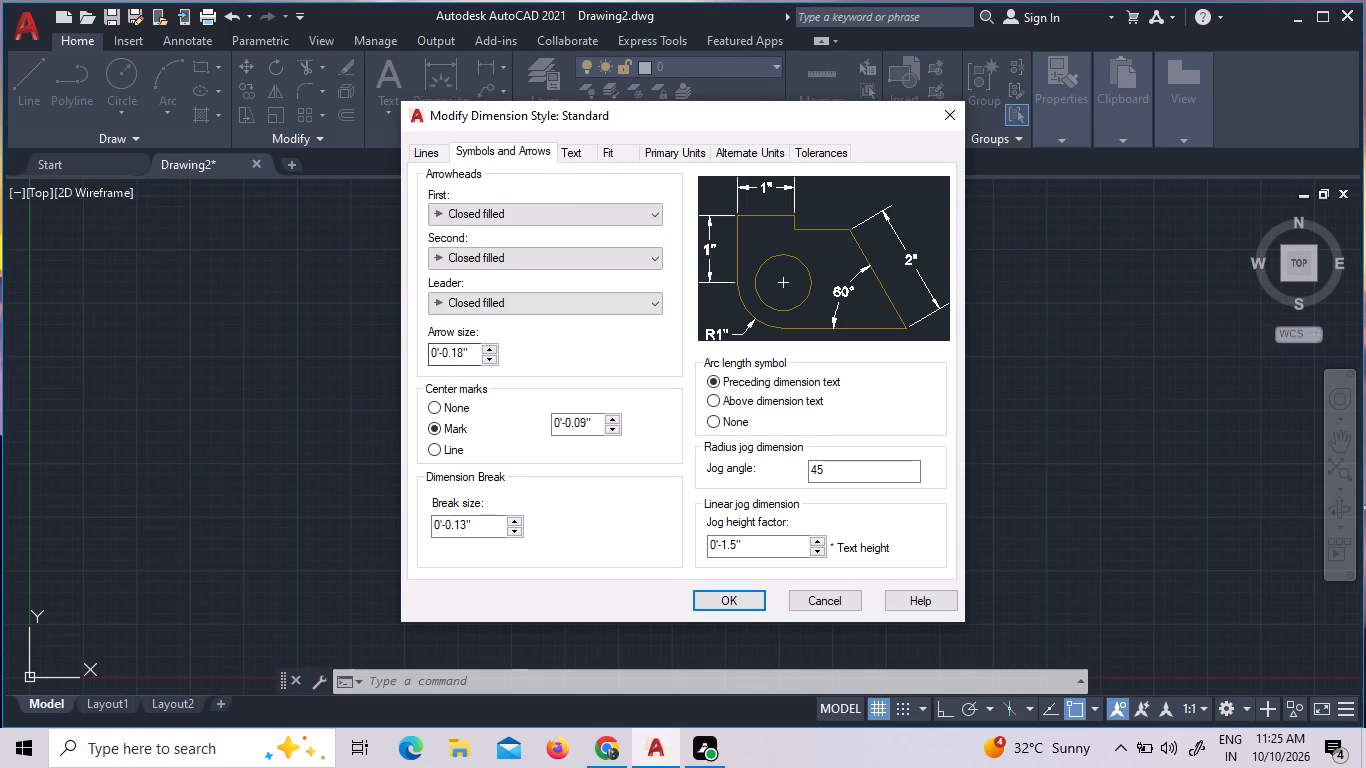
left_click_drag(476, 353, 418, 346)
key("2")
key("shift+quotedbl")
Set the dimension style's text height to 1".
left_click(573, 154)
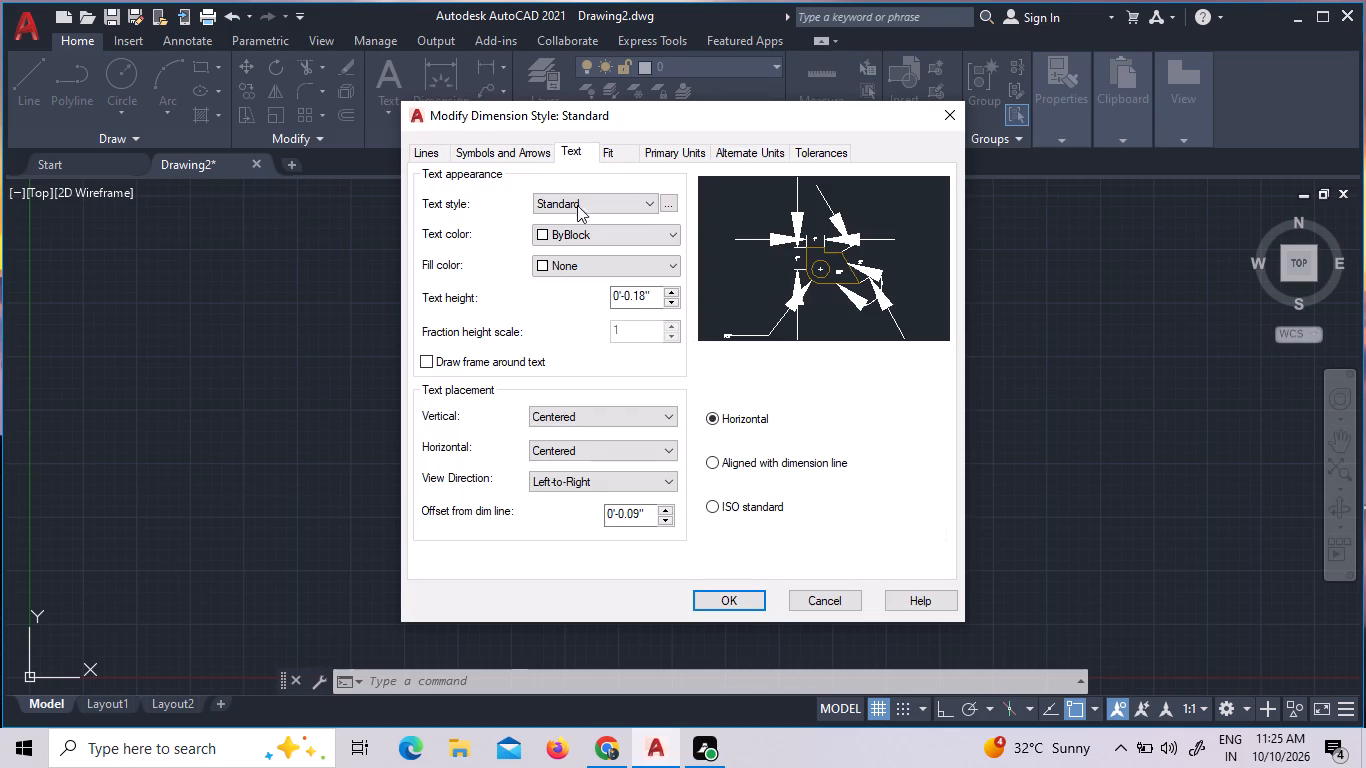
left_click_drag(649, 295, 589, 295)
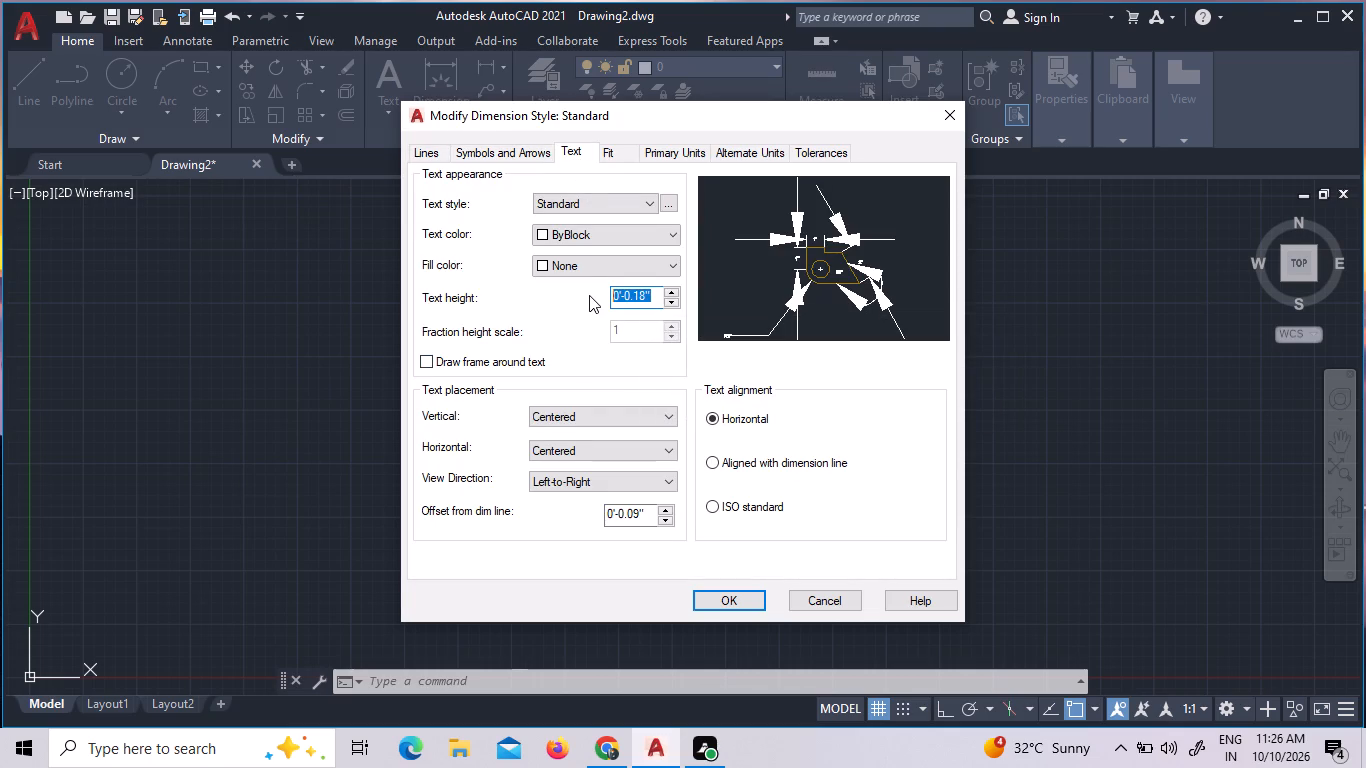
key("1")
key("shift+Return")
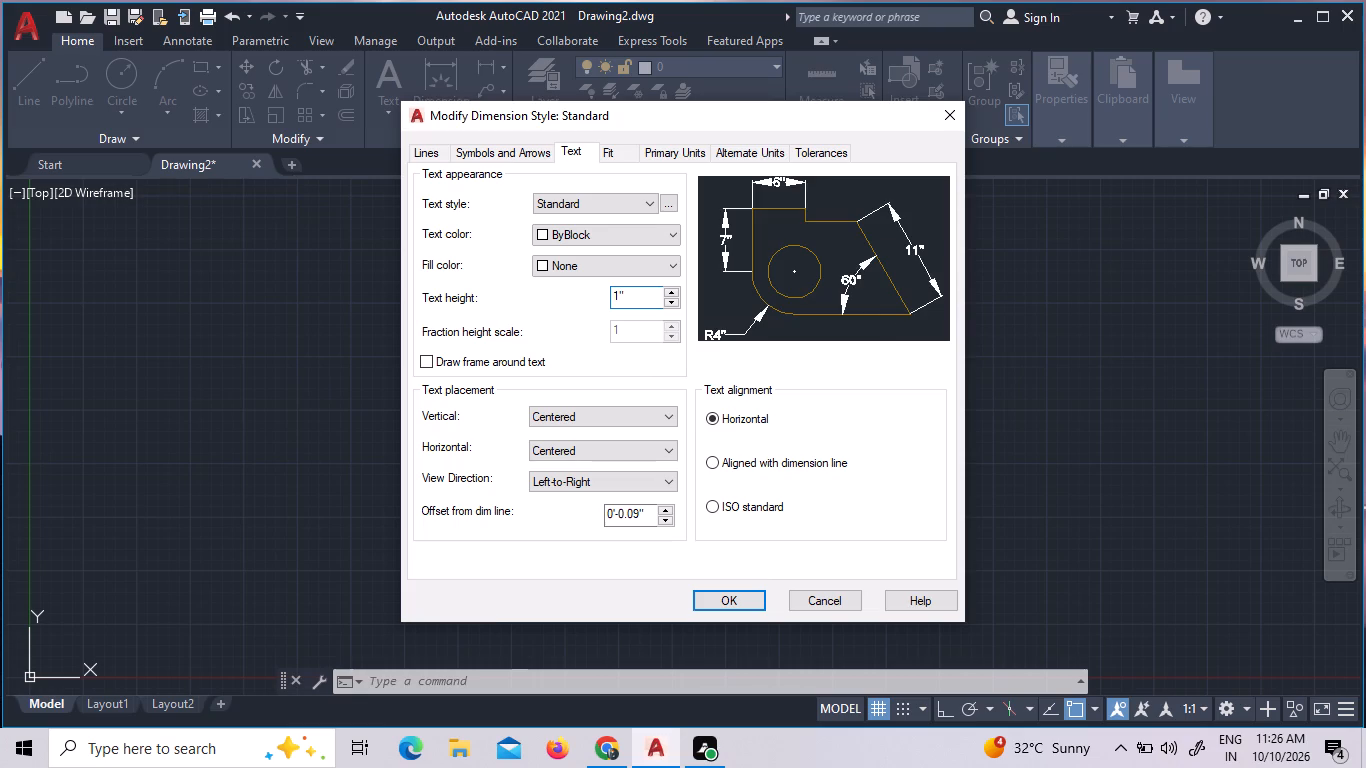
left_click(634, 156)
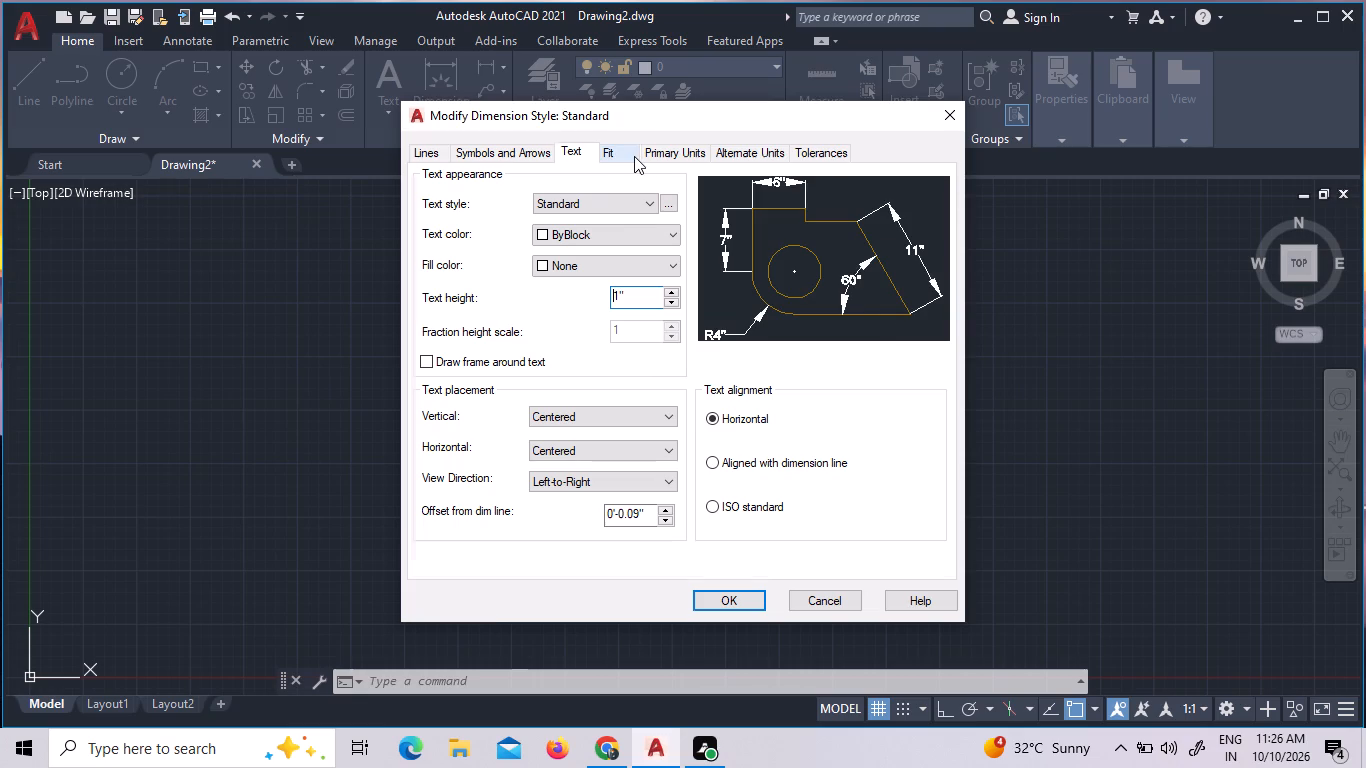
left_click(658, 153)
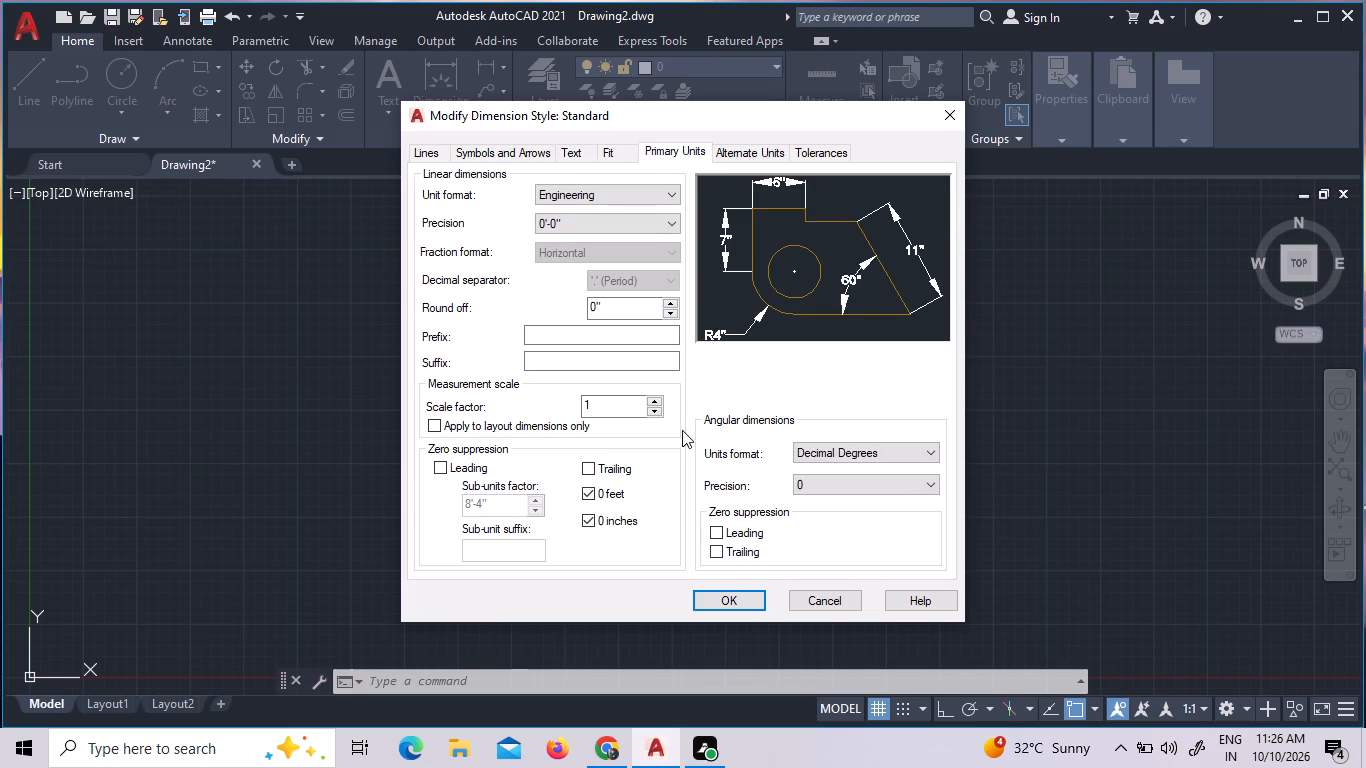
Set the dimension style's arrow size to 1" and save the modified Standard style.
left_click(483, 156)
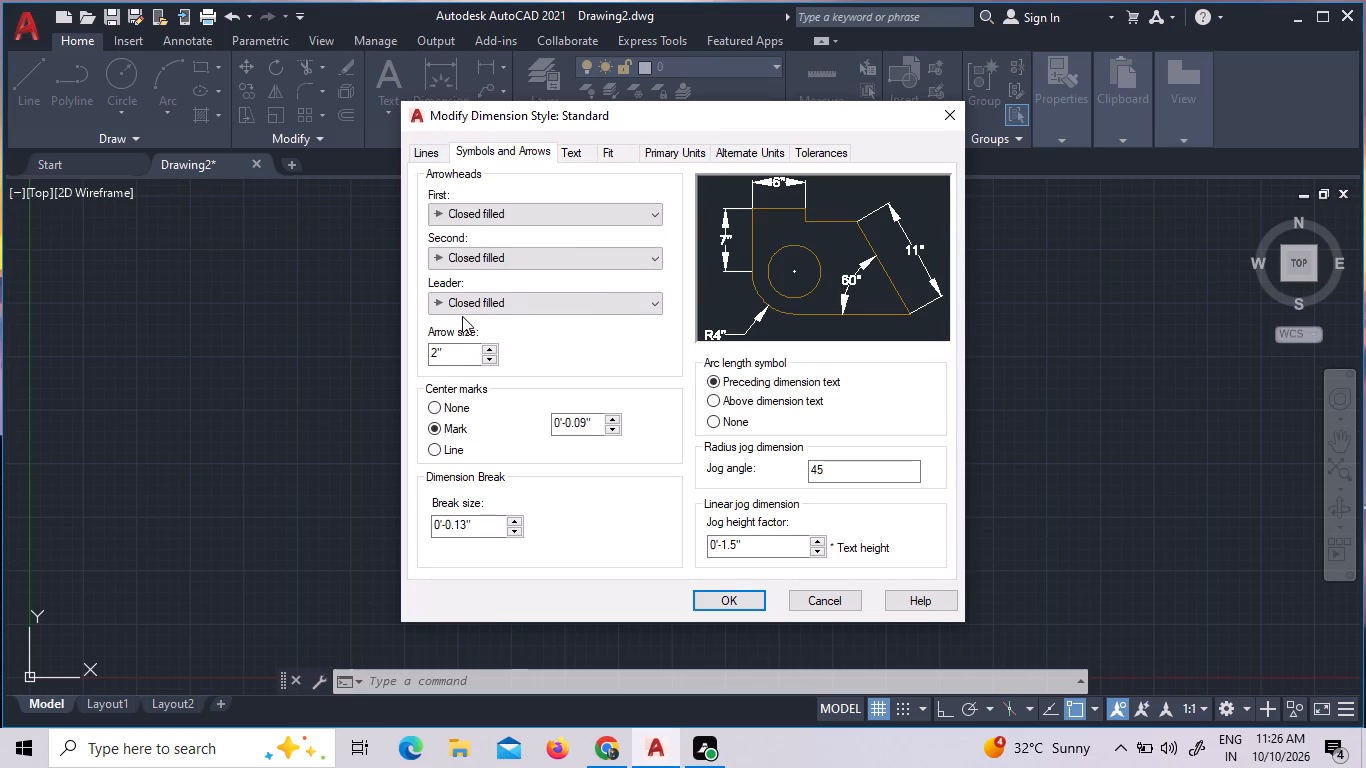
left_click_drag(453, 354, 416, 350)
key("1")
key("shift+quotedbl")
left_click(571, 155)
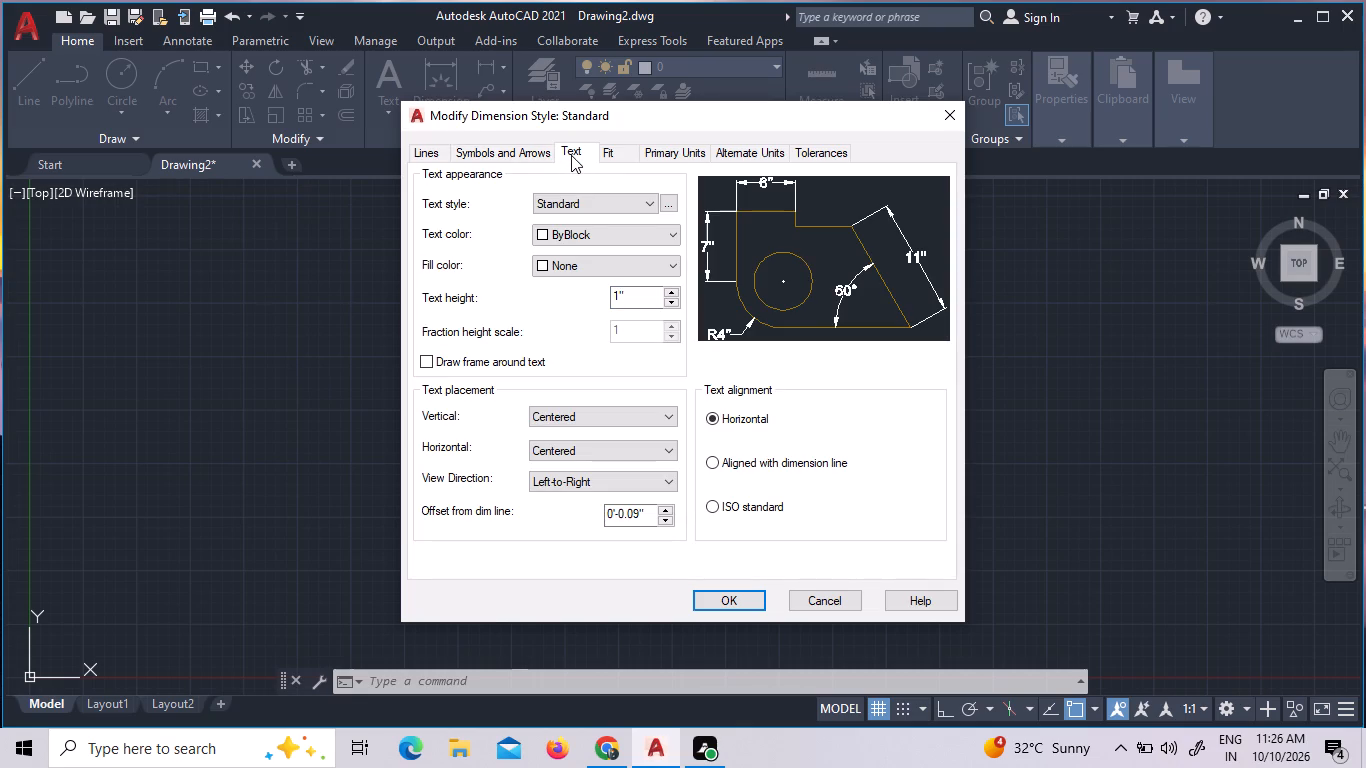
left_click(734, 607)
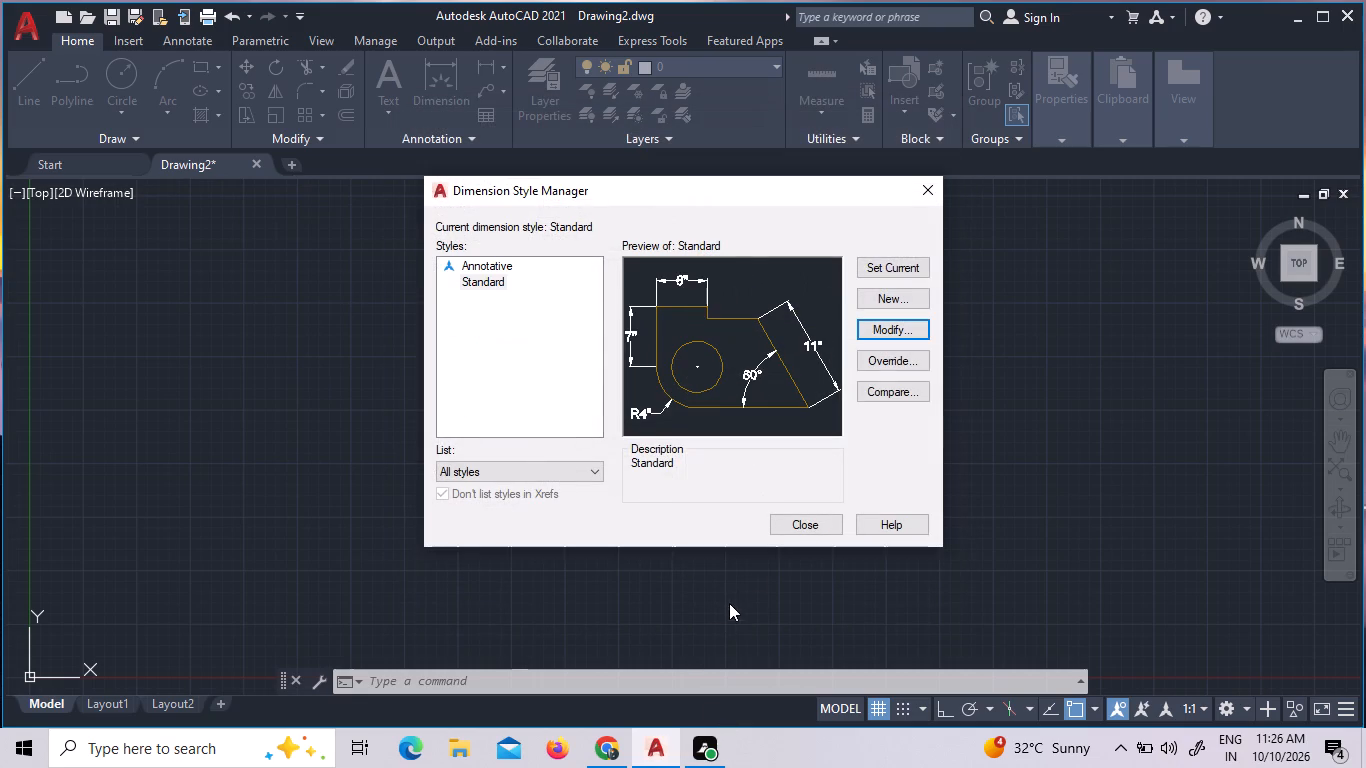
left_click(812, 525)
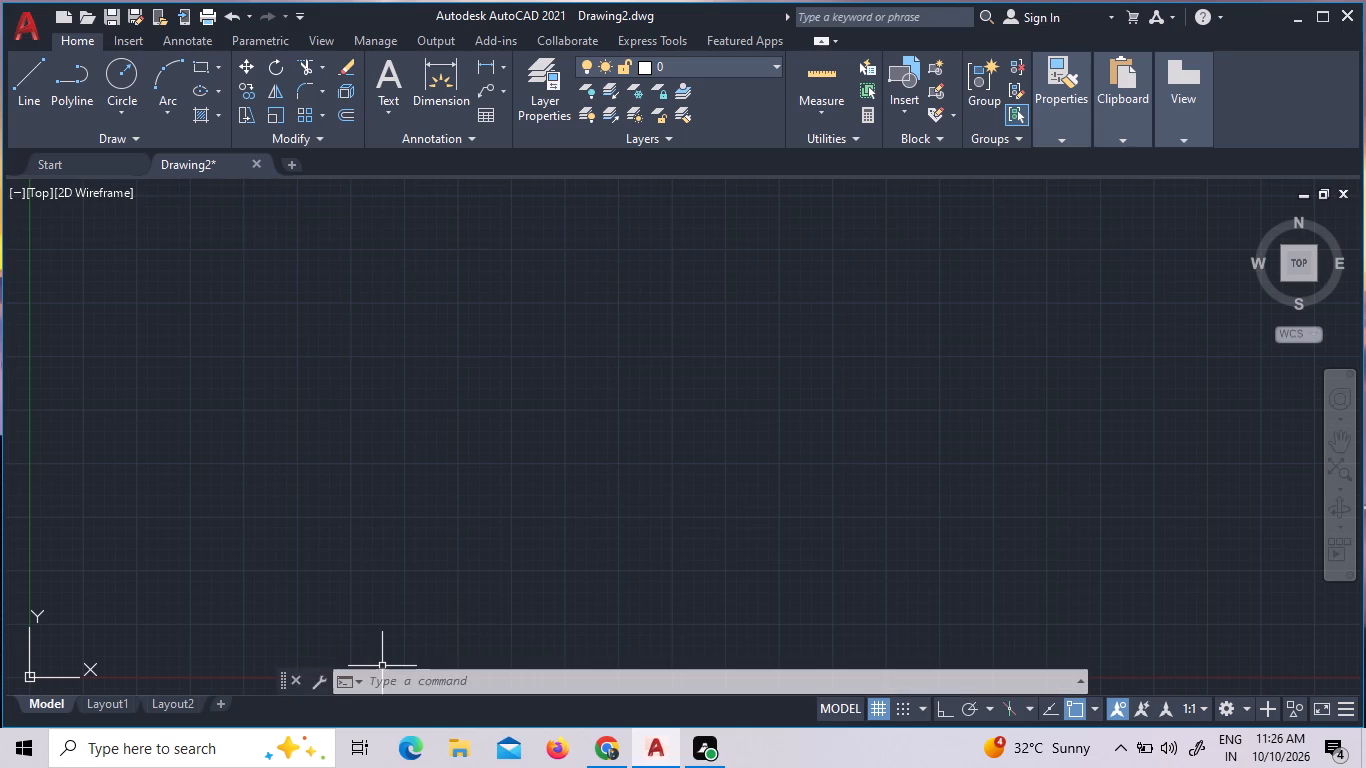
Set the model space limits from 0'-0",0'-0" to an upper right corner of 100',100'.
type("li")
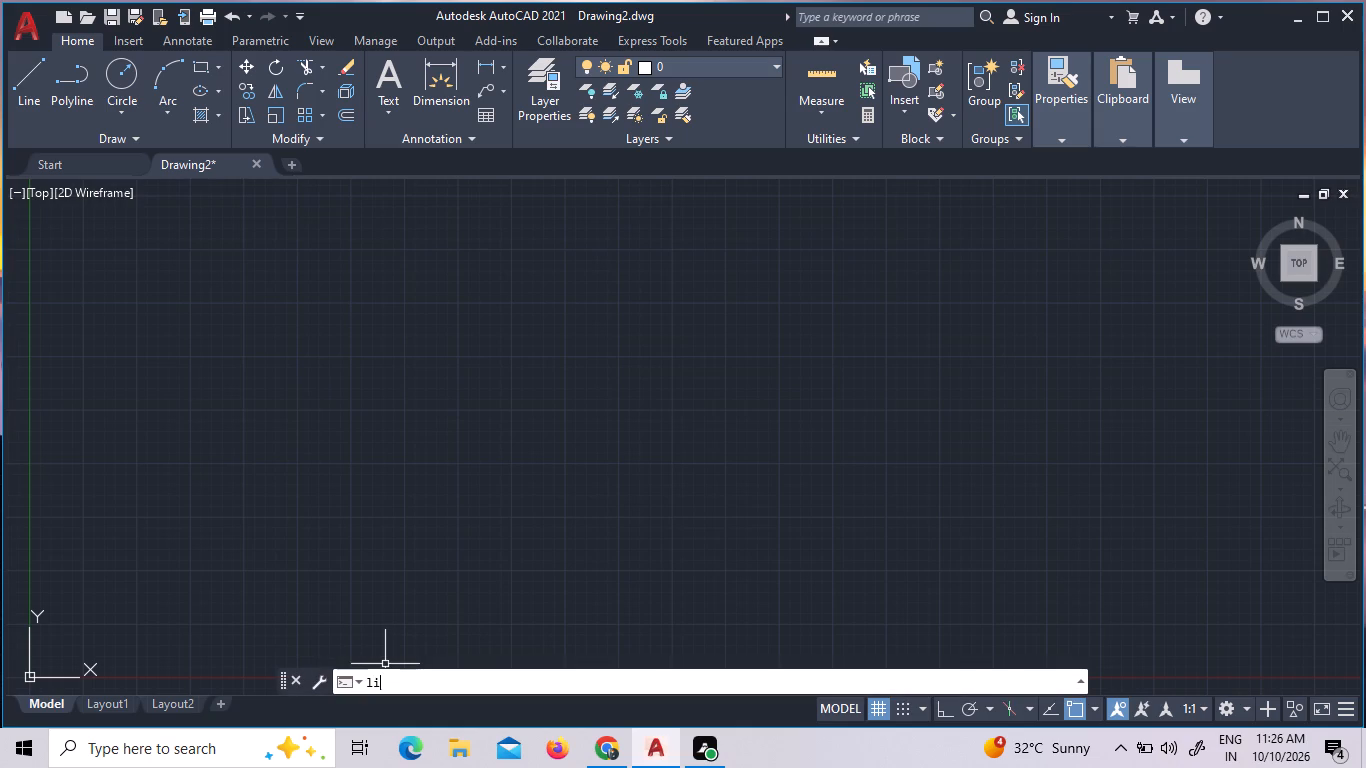
key("m")
key("Return")
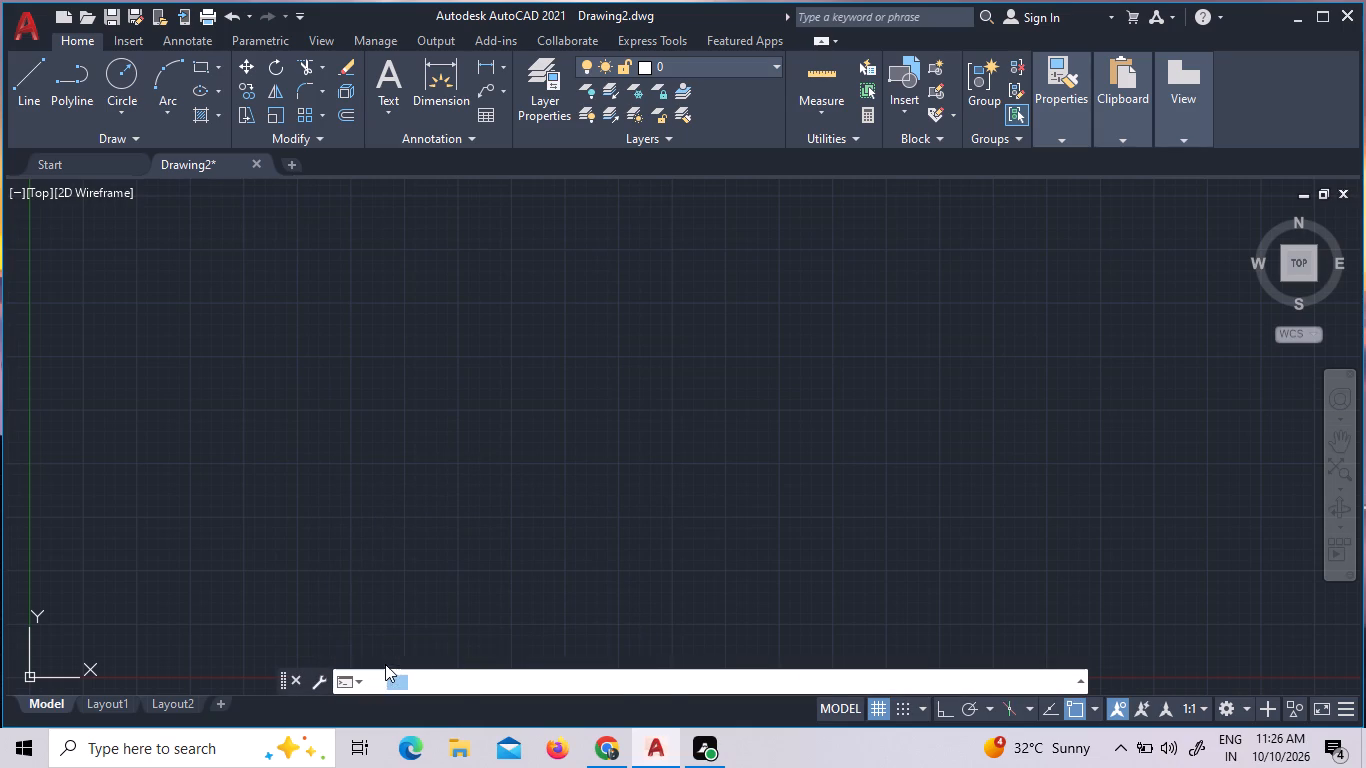
key("Return")
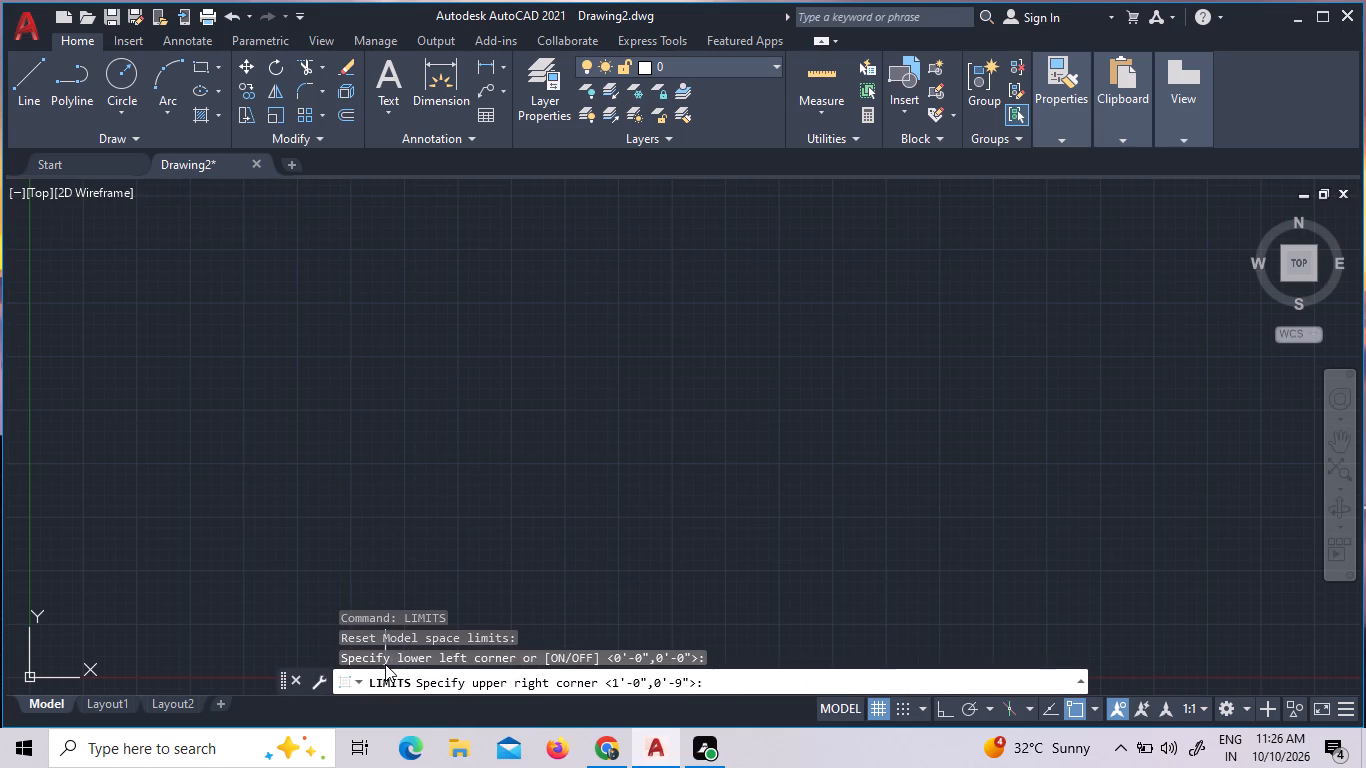
type("100'")
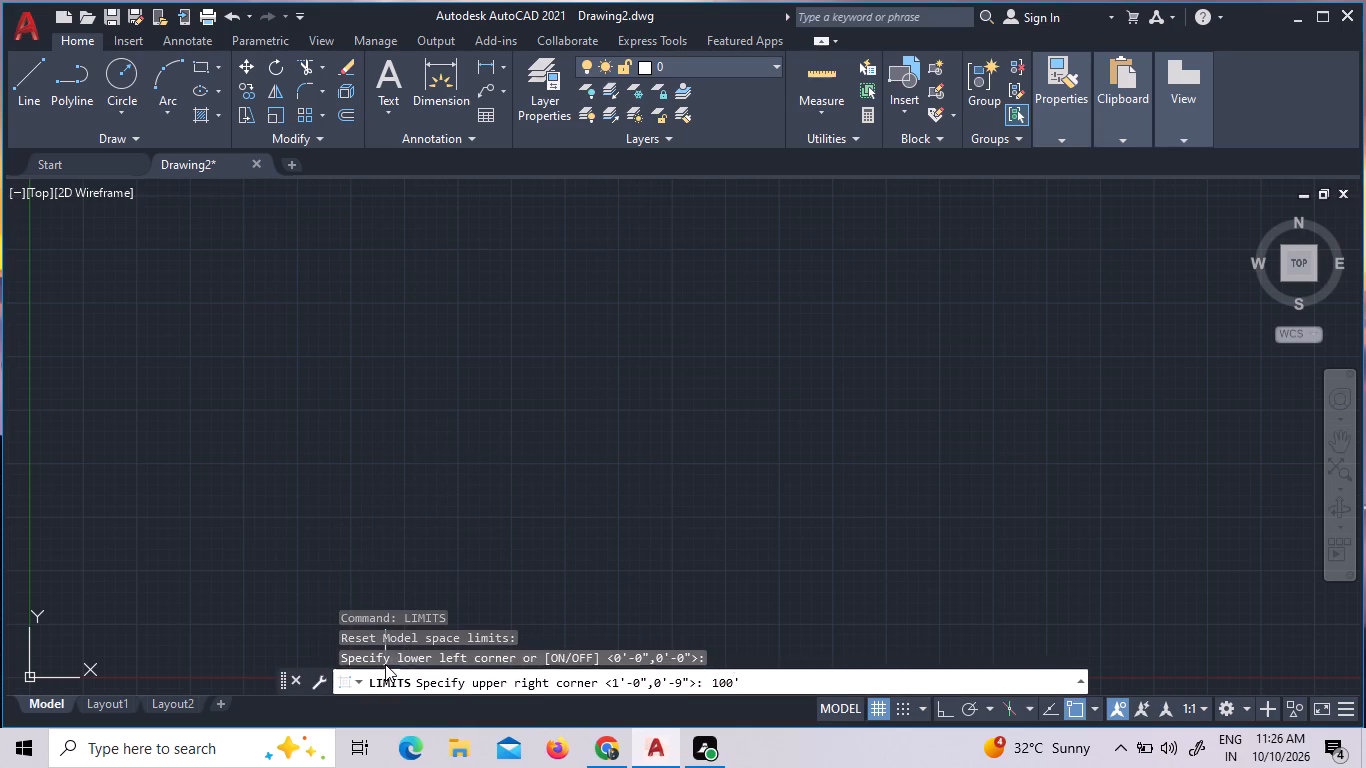
type(",100")
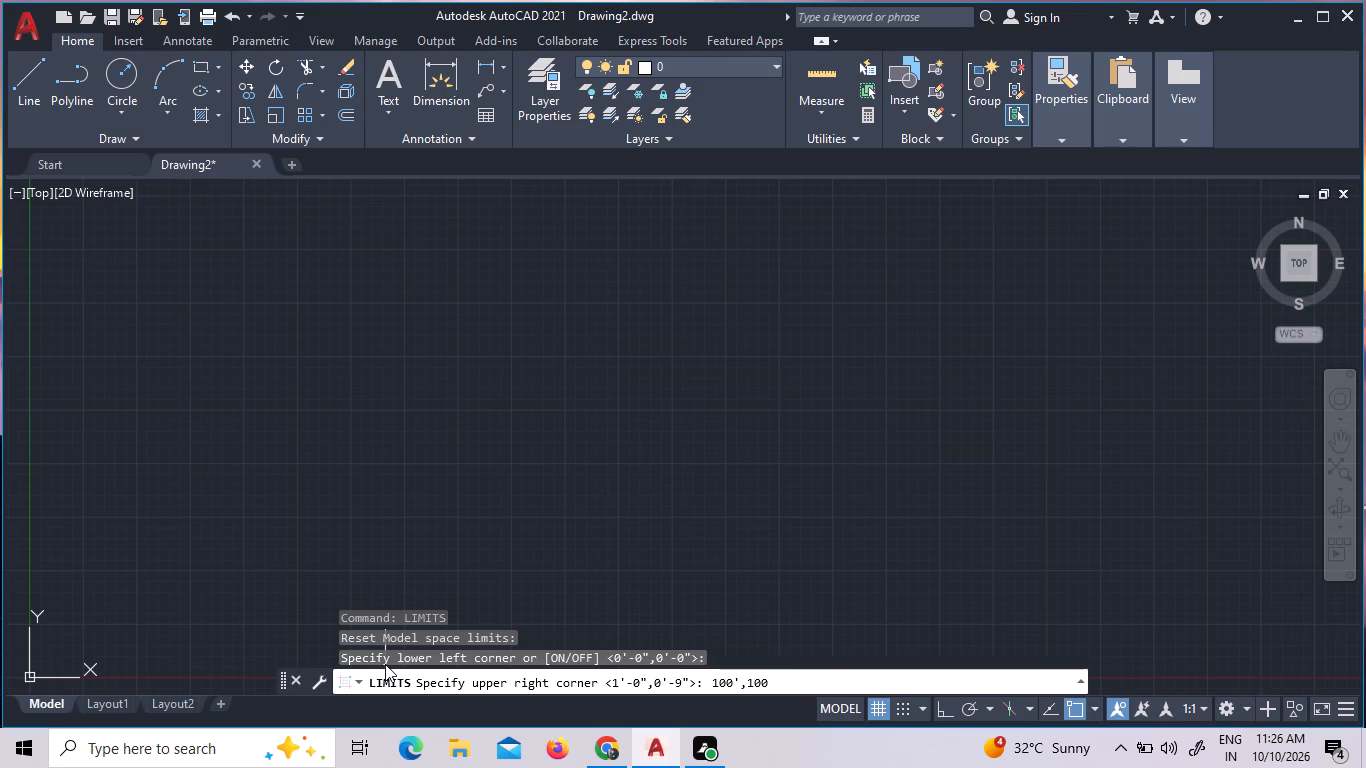
key("comma")
key("BackSpace")
key("apostrophe")
key("Return")
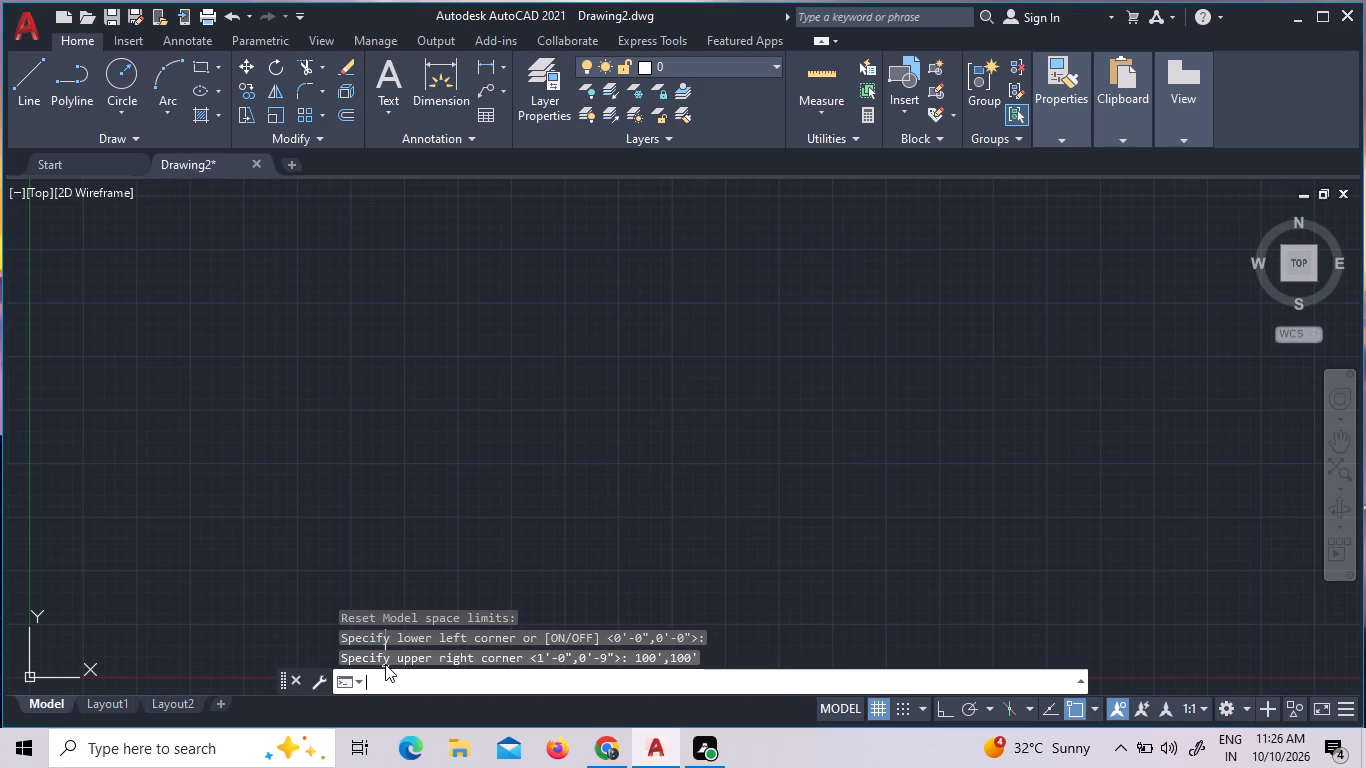
With Ortho on, draw a closed rectangle of lines 50' wide and 74'4" high, starting just inside the drawing's lower-left limits.
key("z")
key("Return")
key("a")
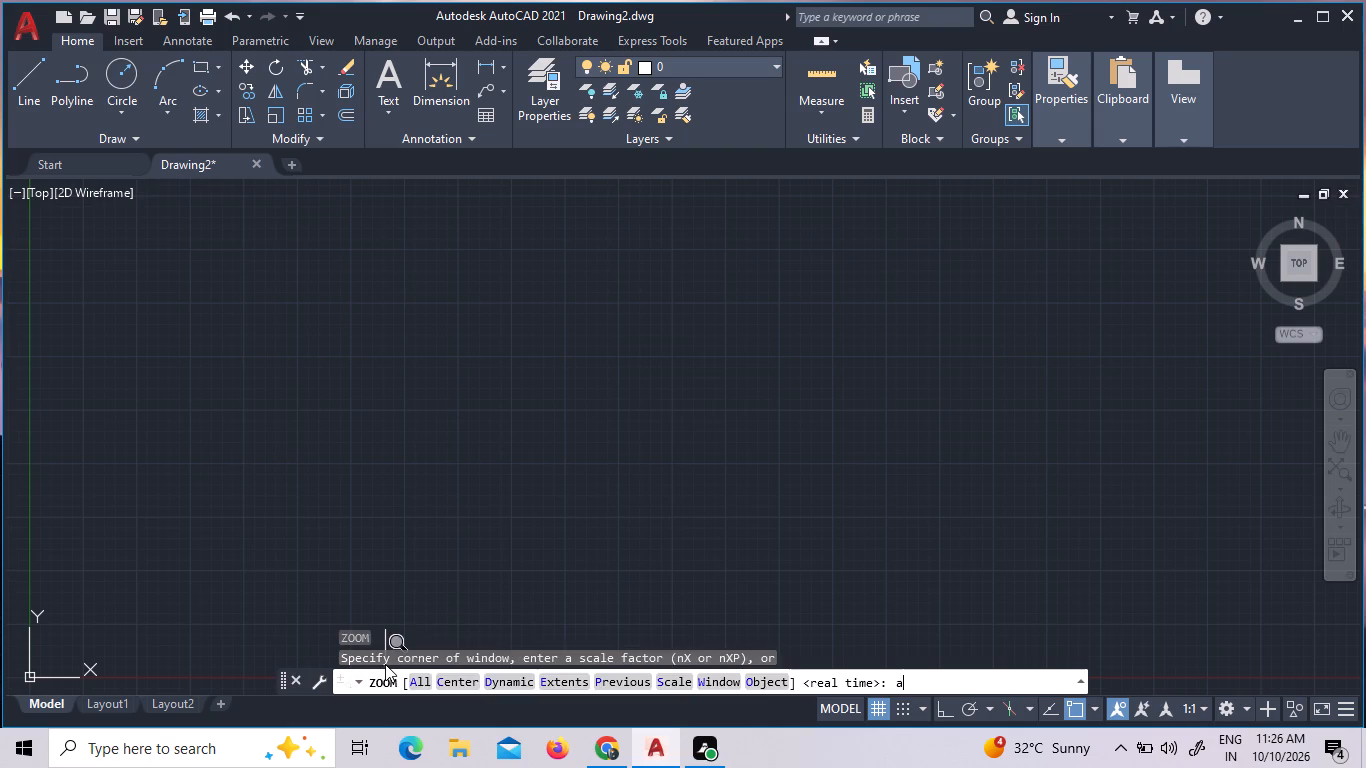
key("Return")
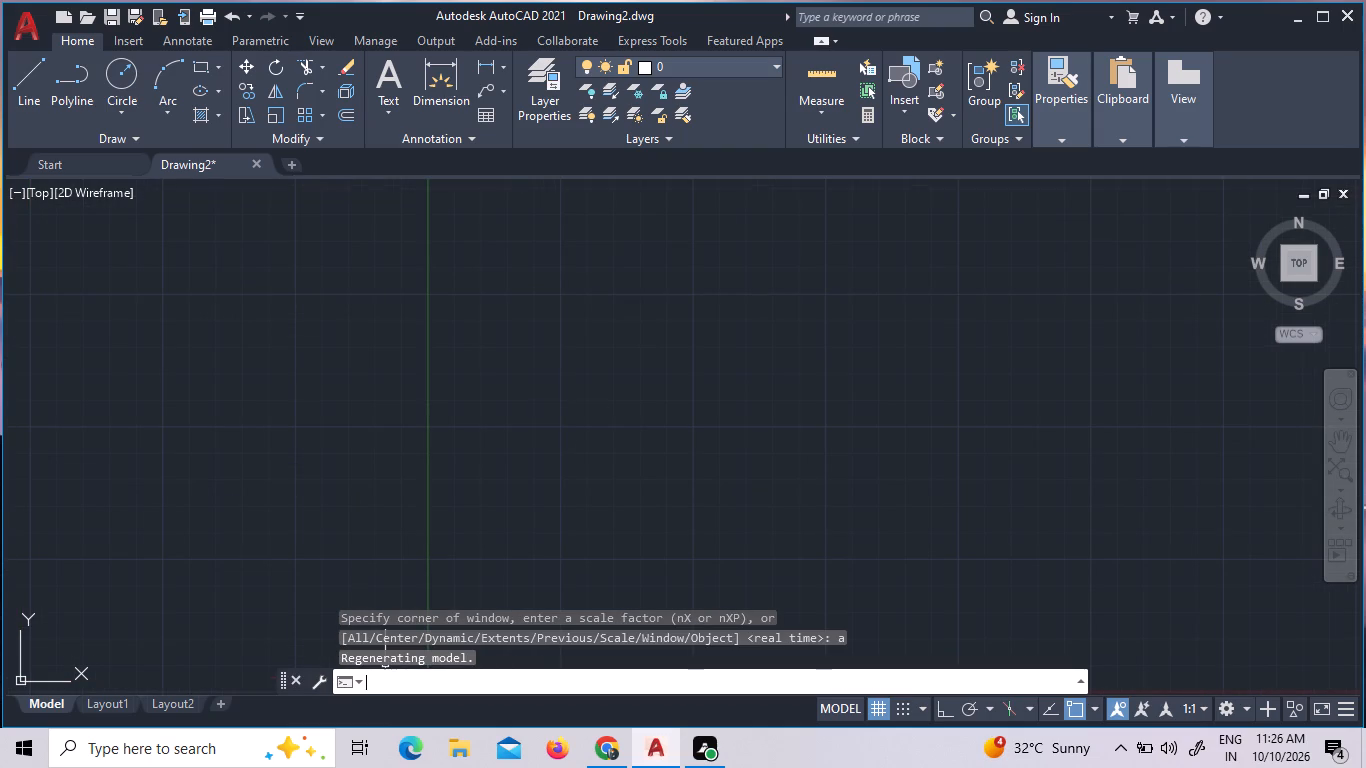
left_click(17, 88)
left_click(949, 709)
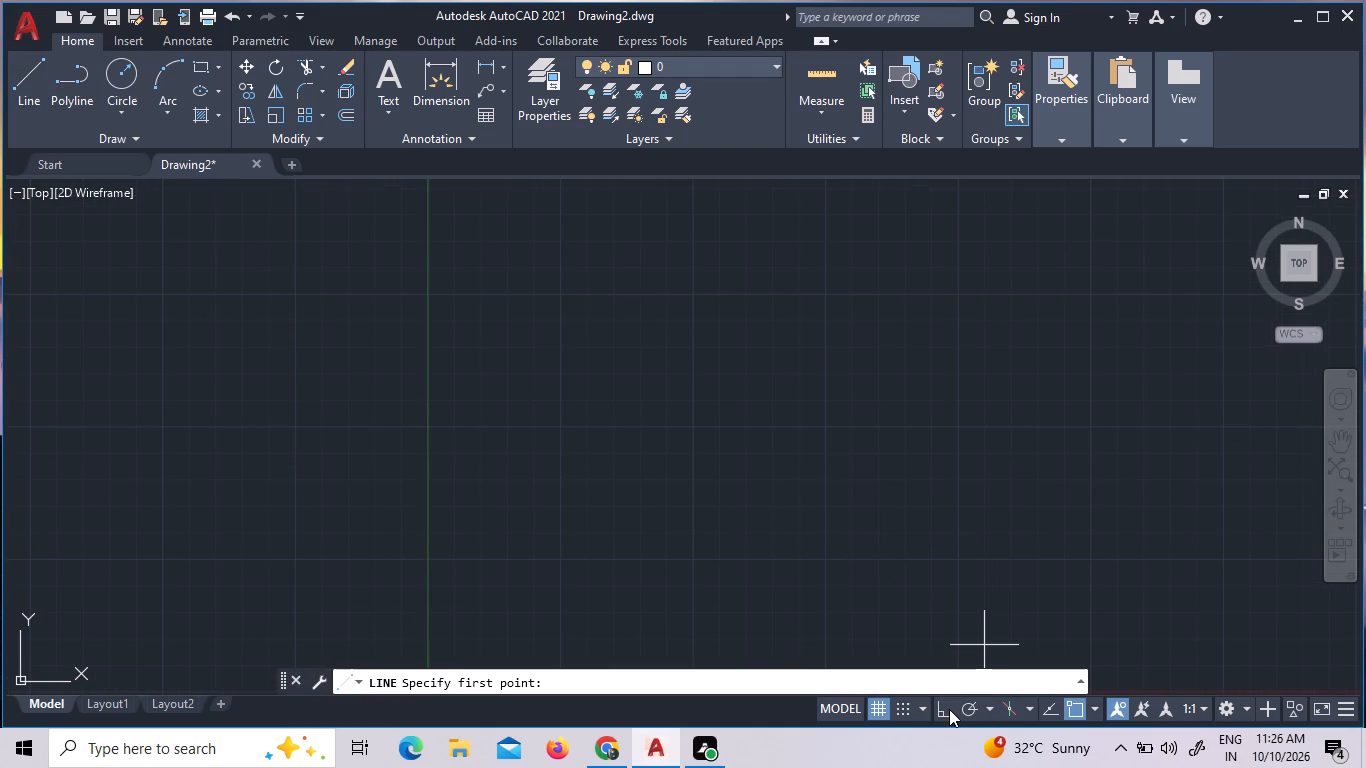
left_click(445, 643)
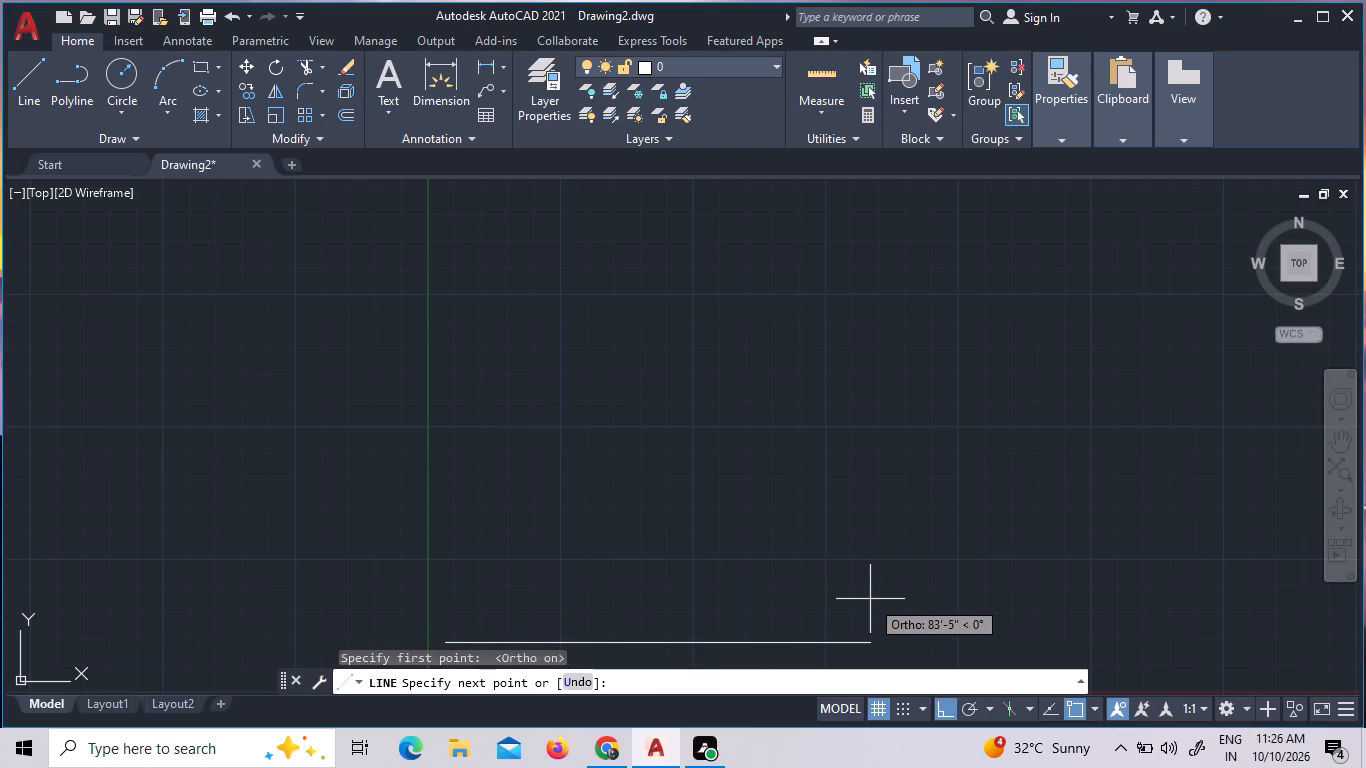
key("5")
key("0")
key("apostrophe")
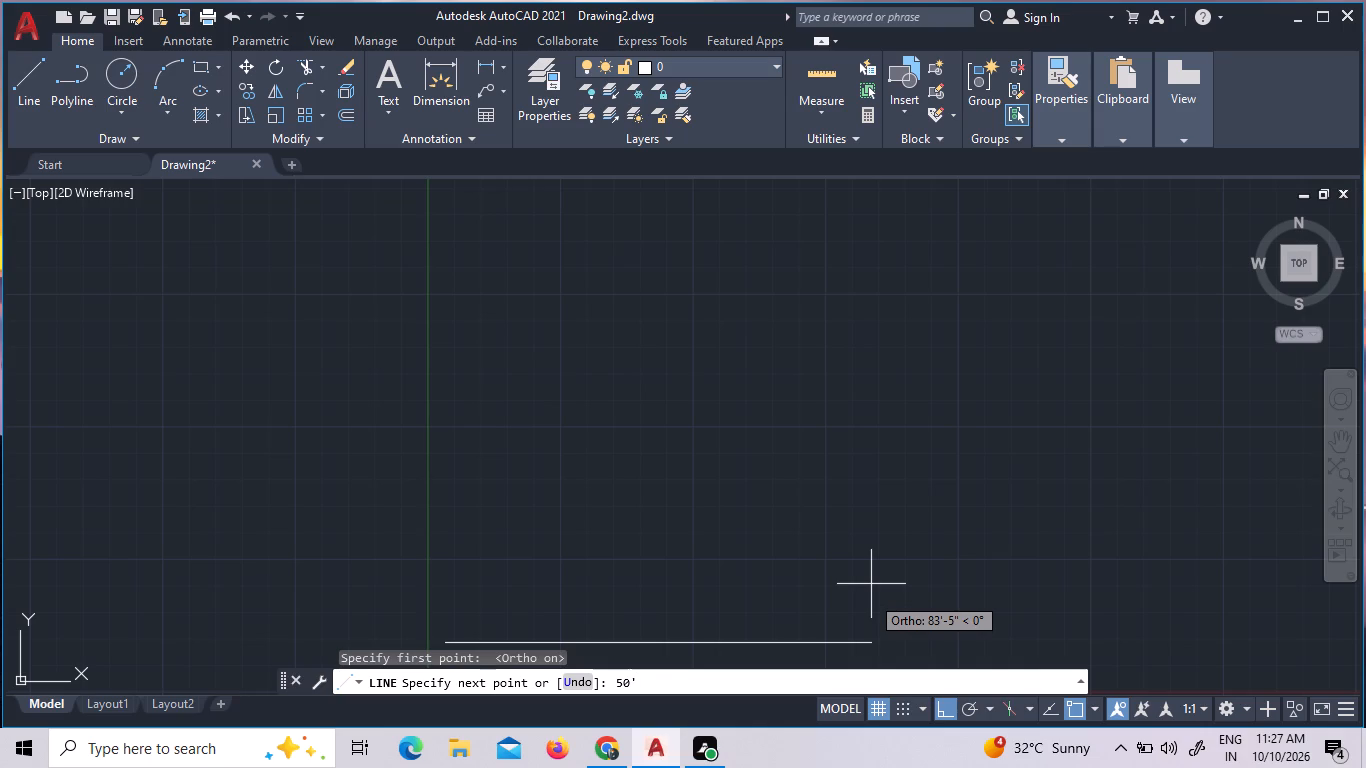
key("Return")
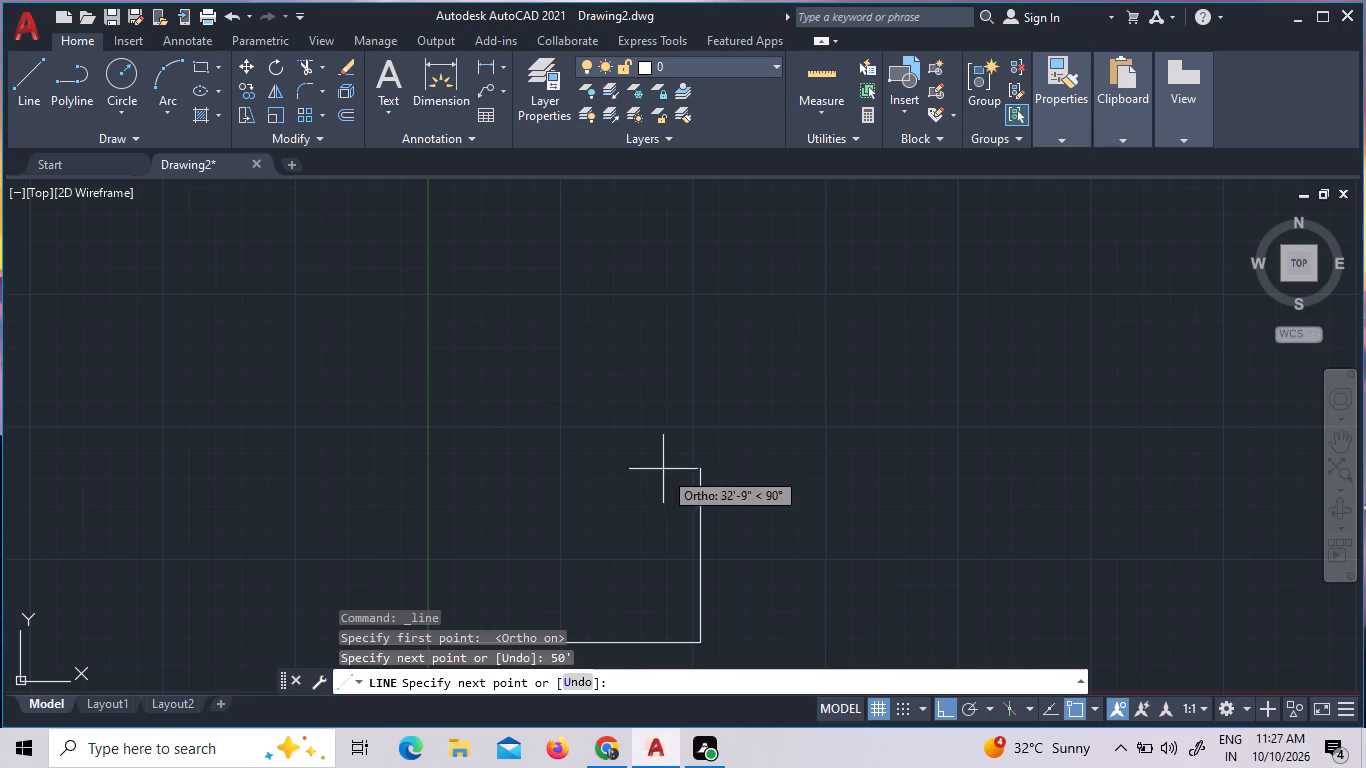
type("74'")
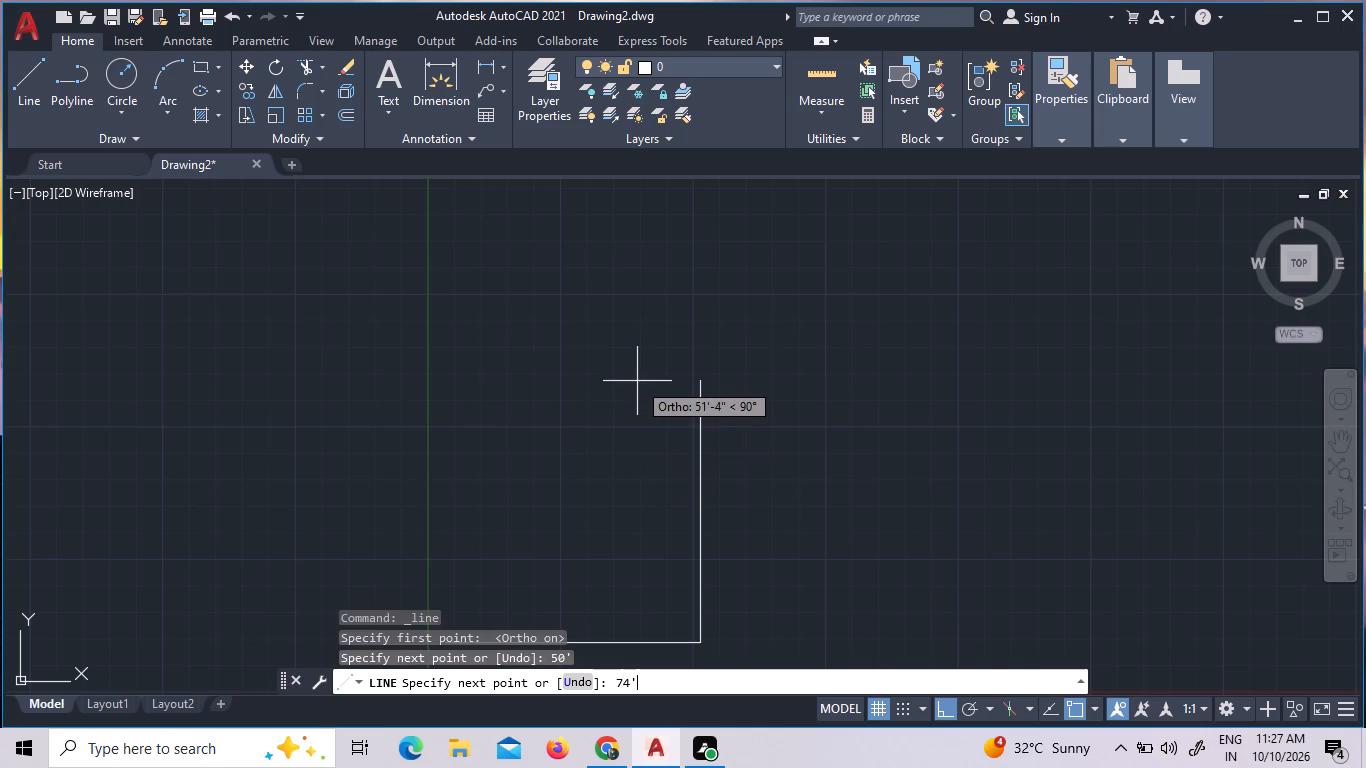
key("4")
key("shift+quotedbl")
key("Return")
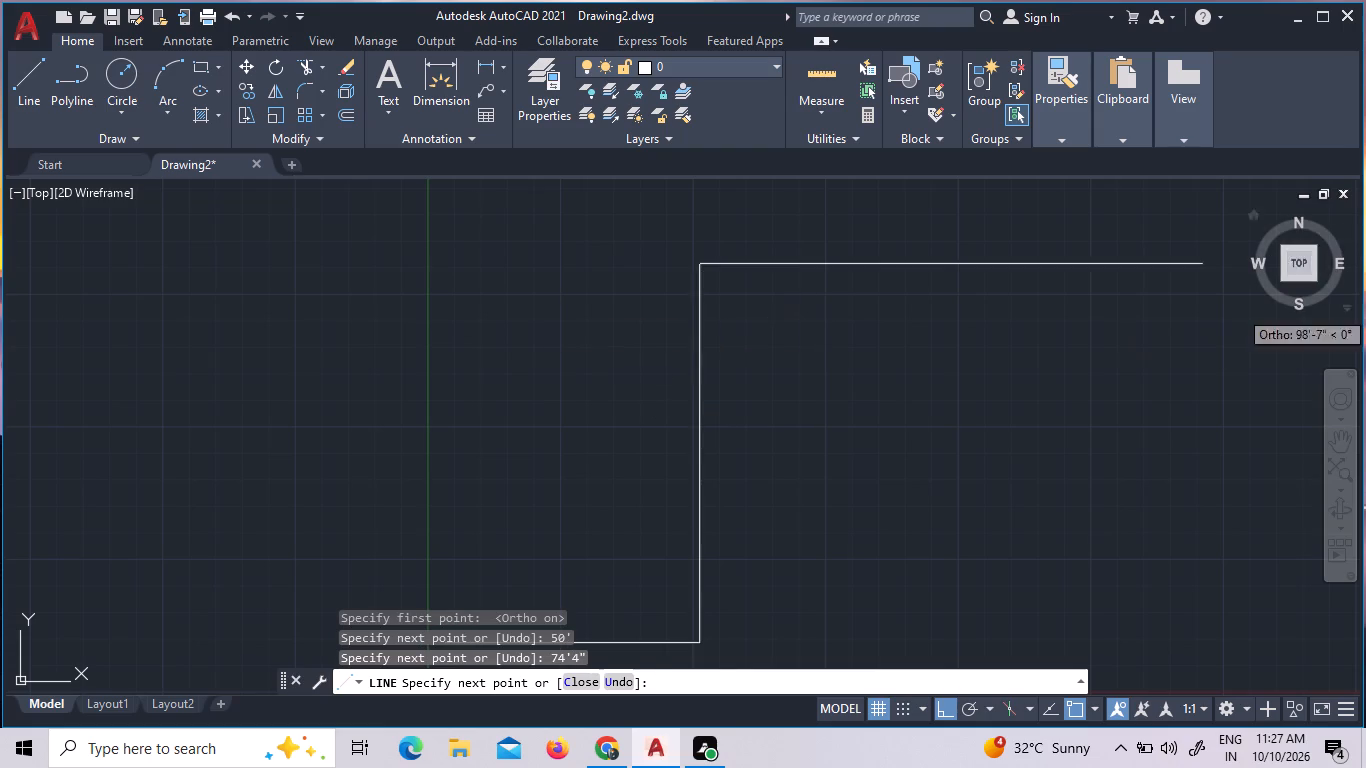
type("50'")
key("Return")
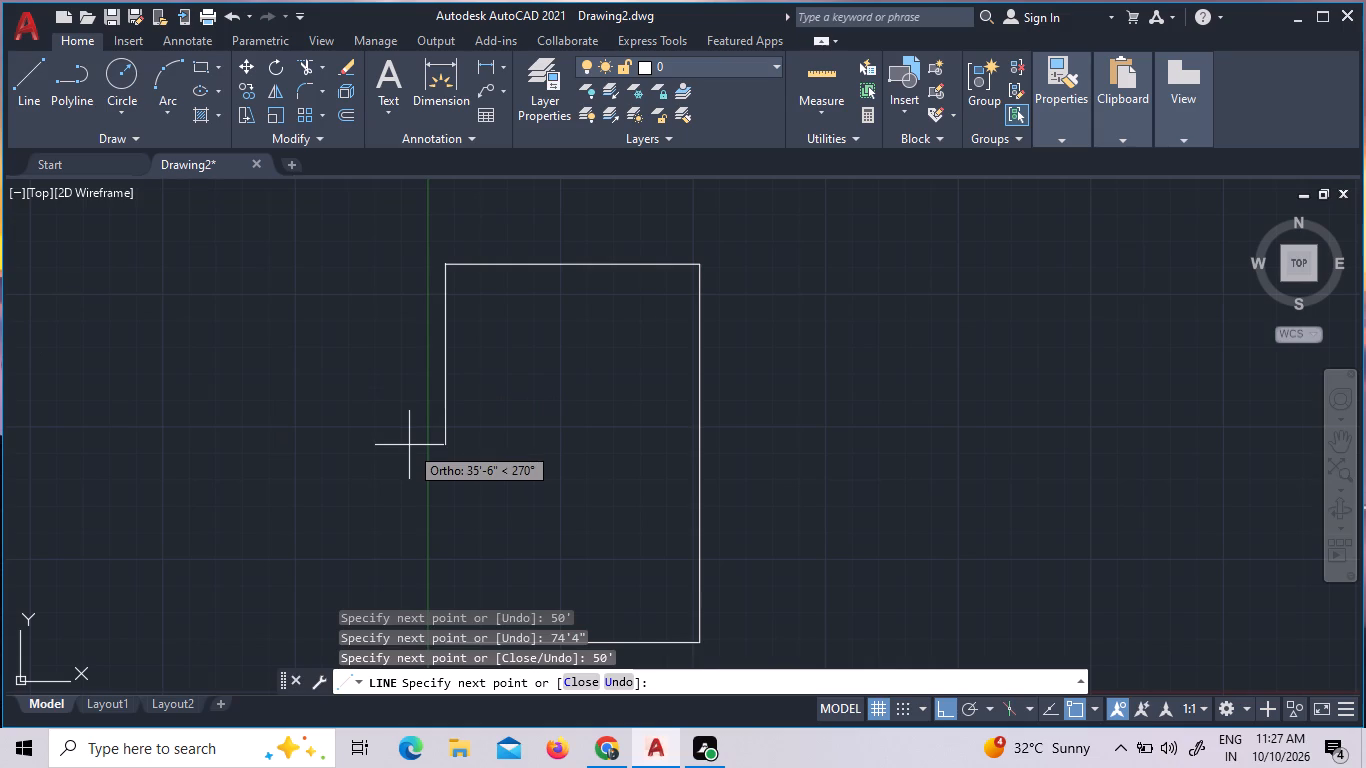
type("74'4\"")
key("Return")
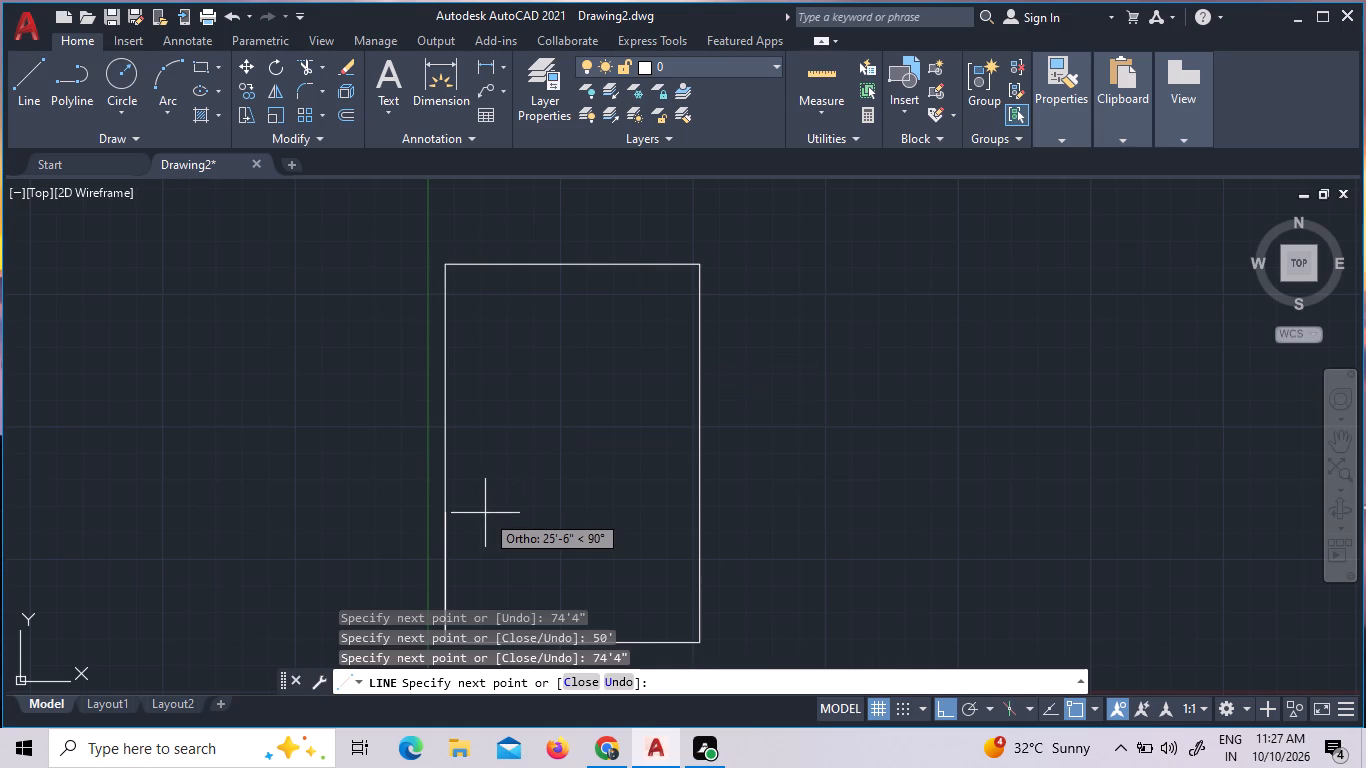
key("Escape")
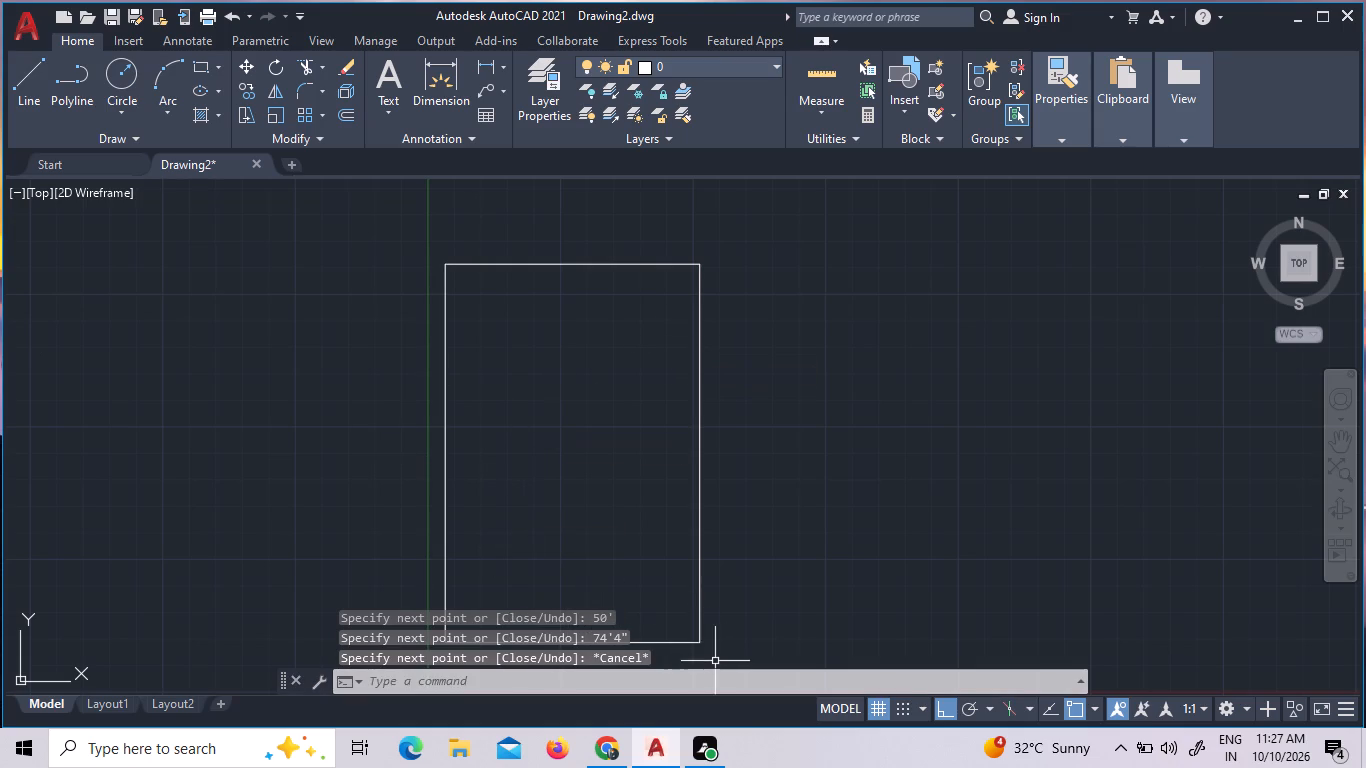
Move the whole rectangle a short distance straight up.
left_click_drag(700, 670, 692, 660)
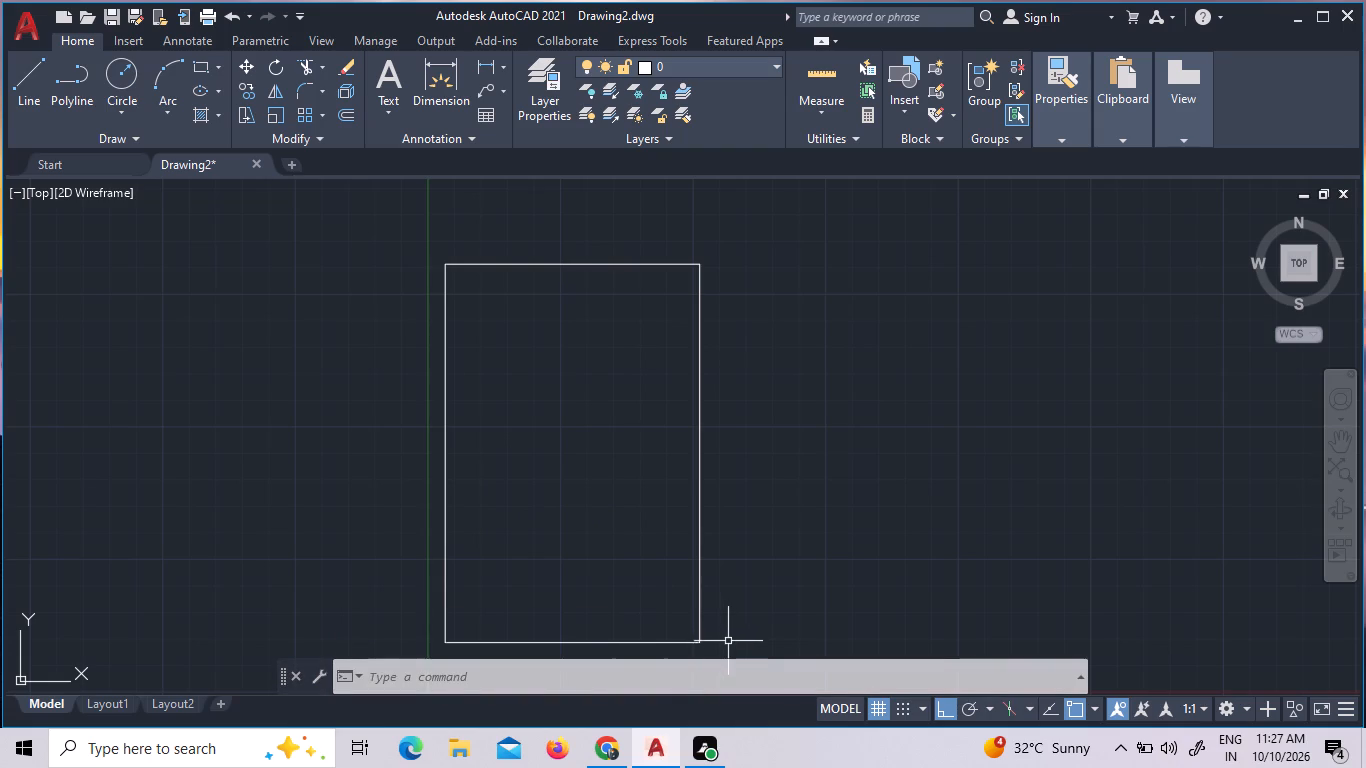
left_click_drag(713, 659, 713, 665)
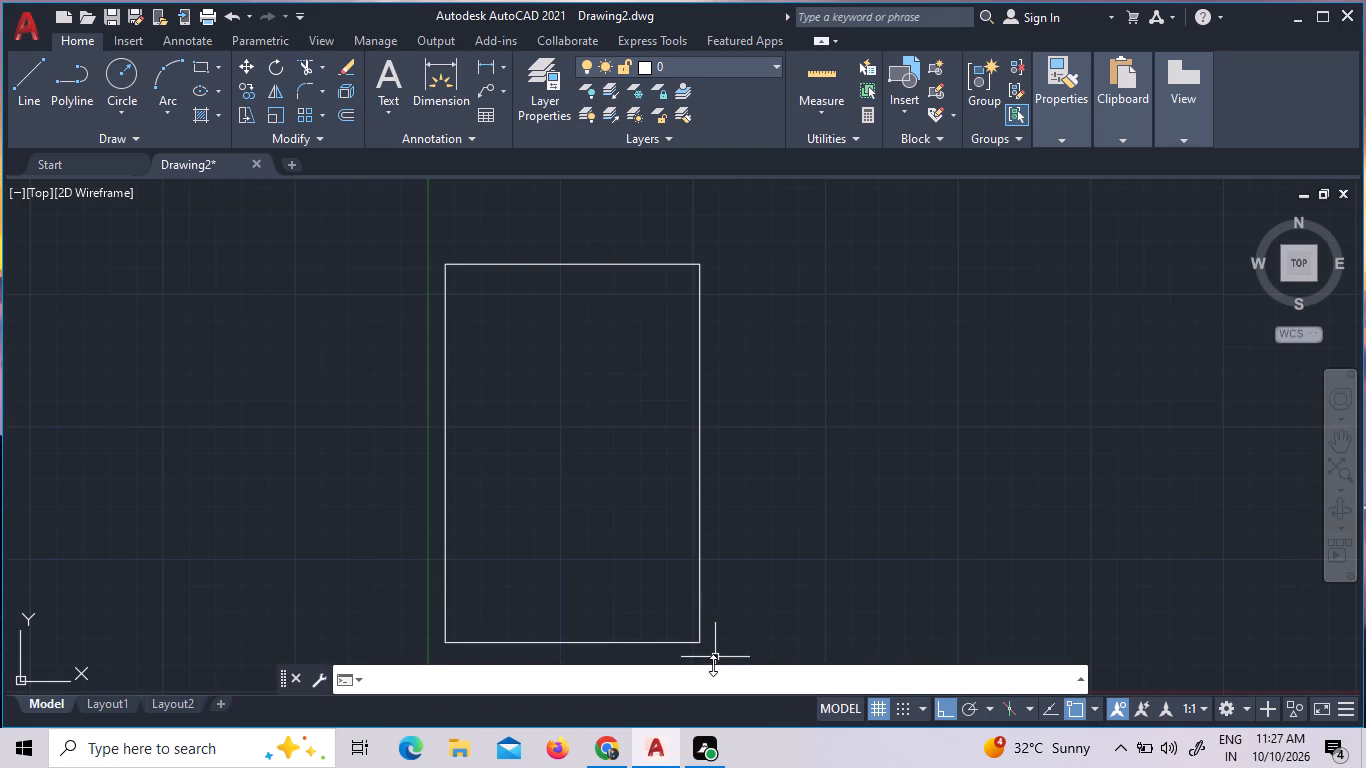
left_click_drag(713, 665, 713, 679)
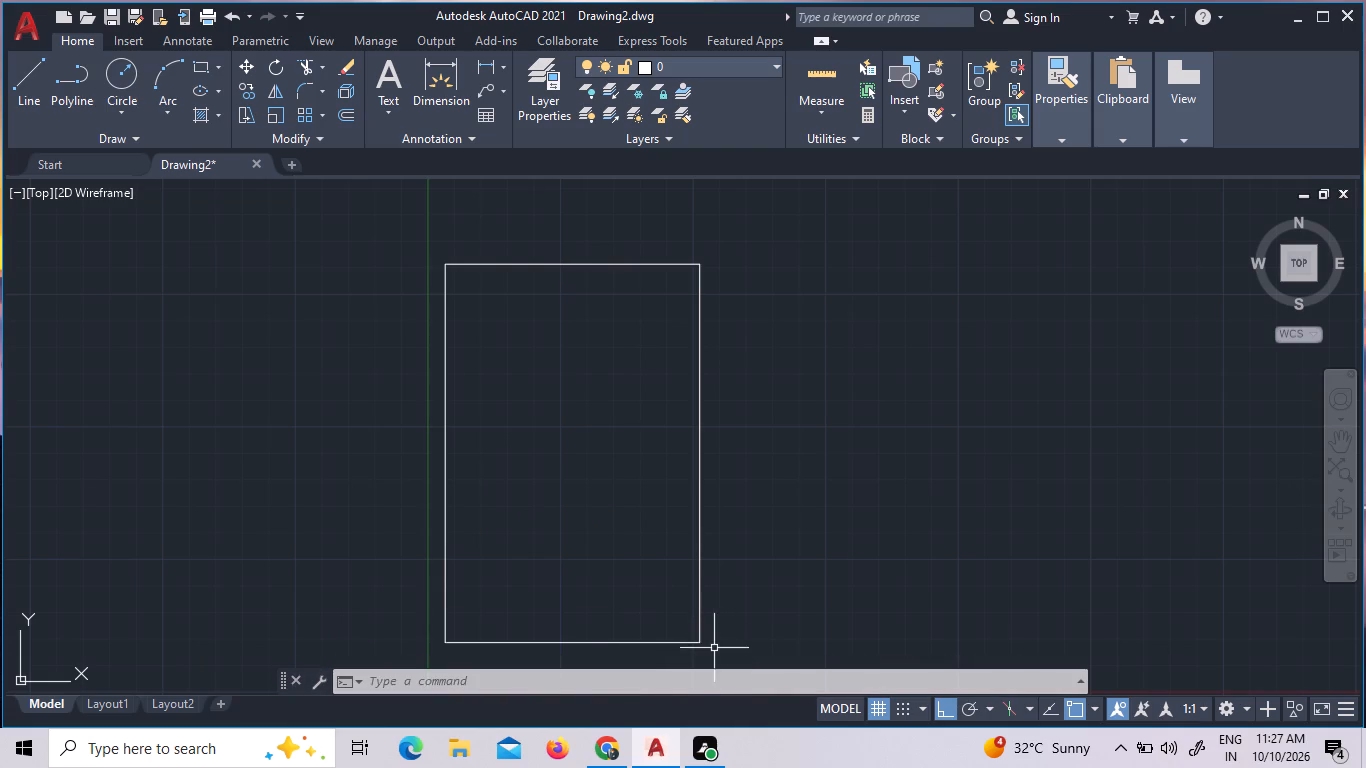
left_click(721, 648)
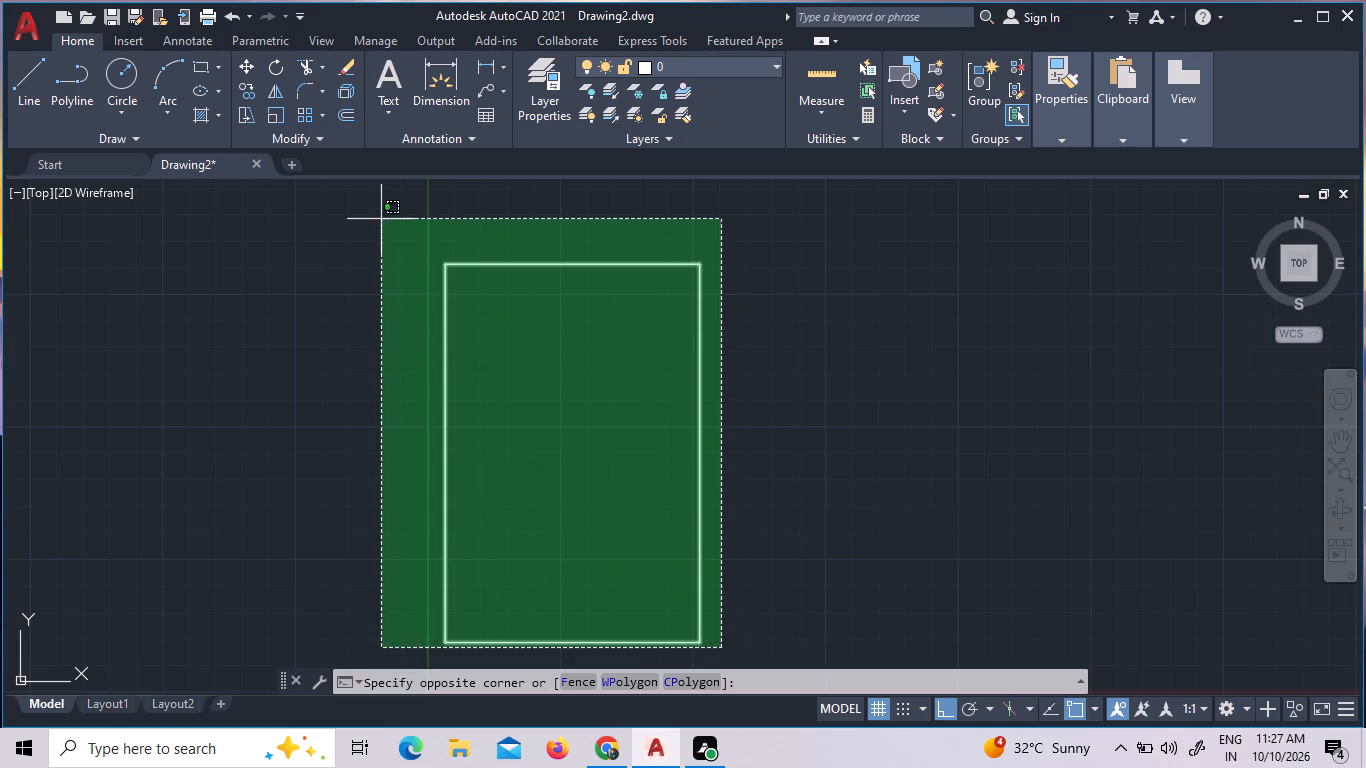
left_click(376, 226)
right_click(523, 358)
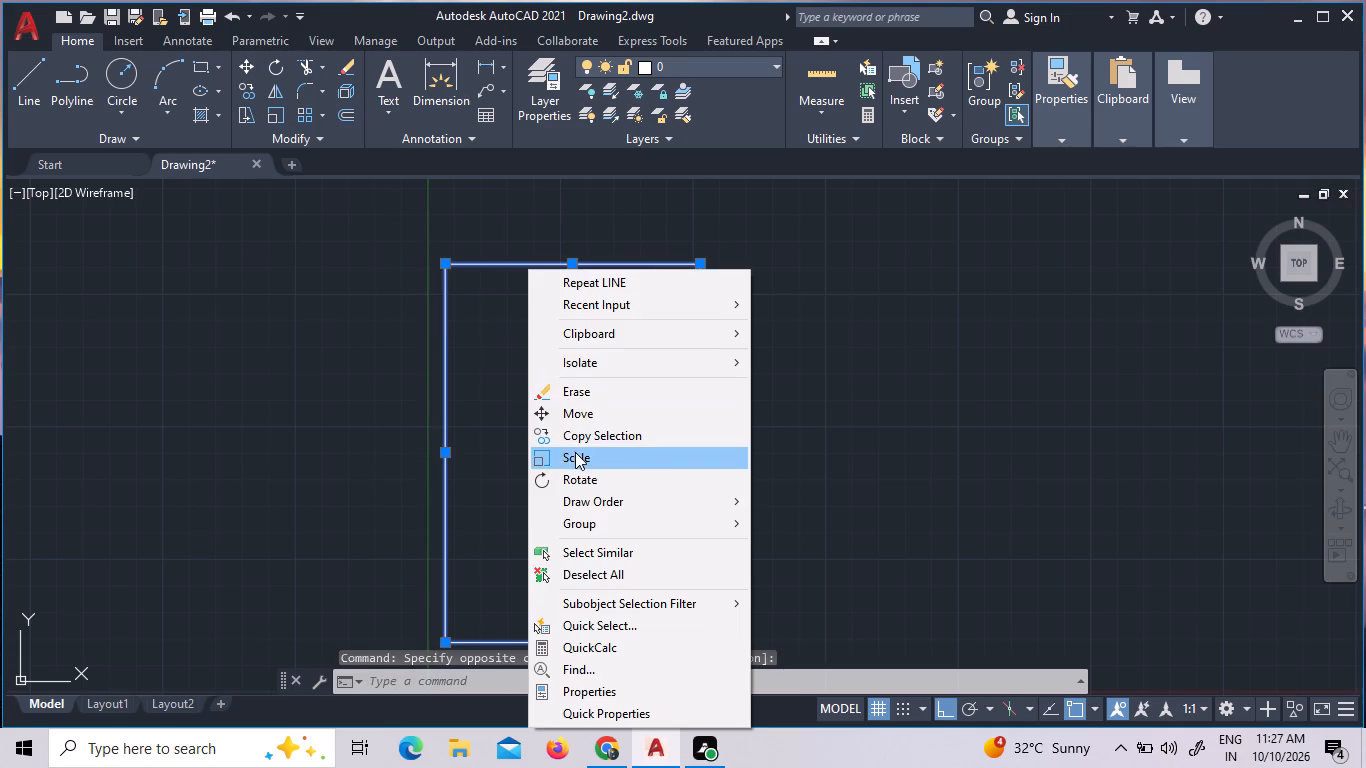
double_click(576, 421)
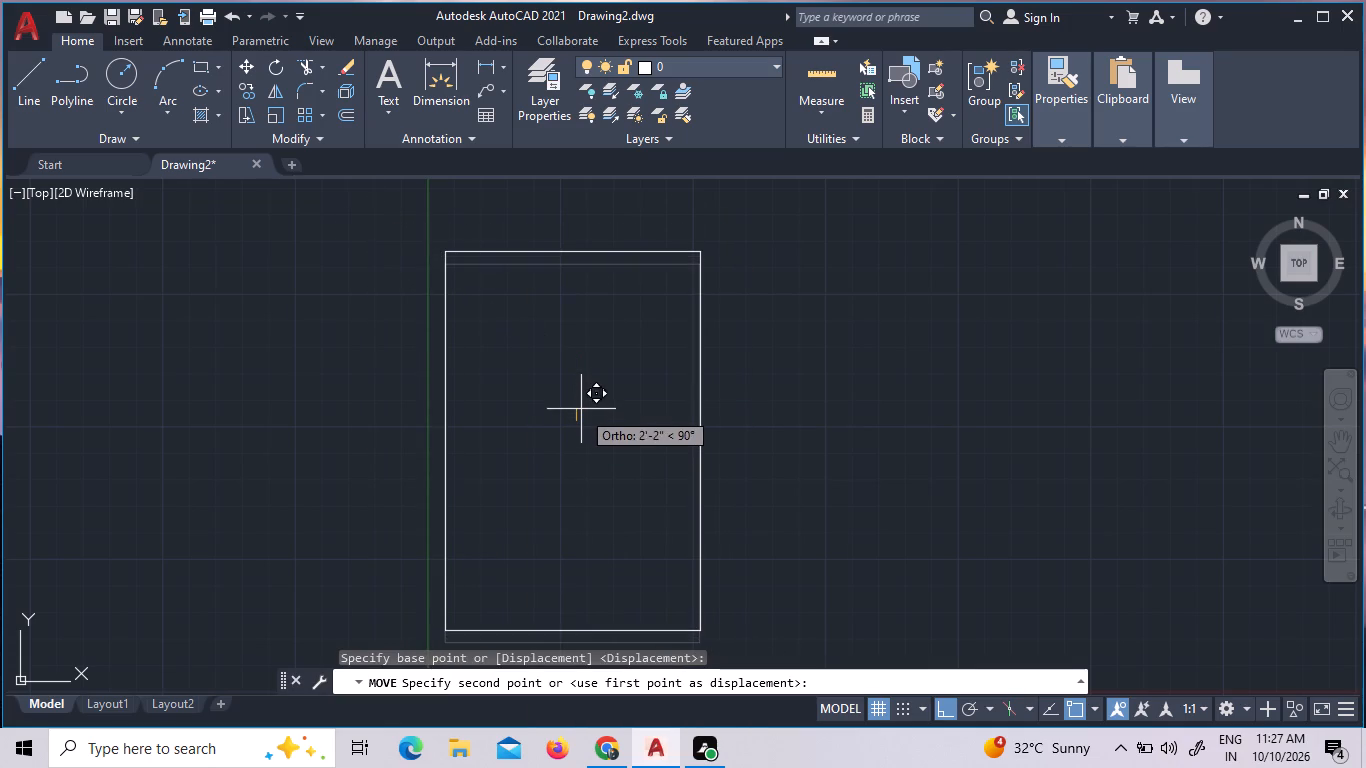
left_click(581, 391)
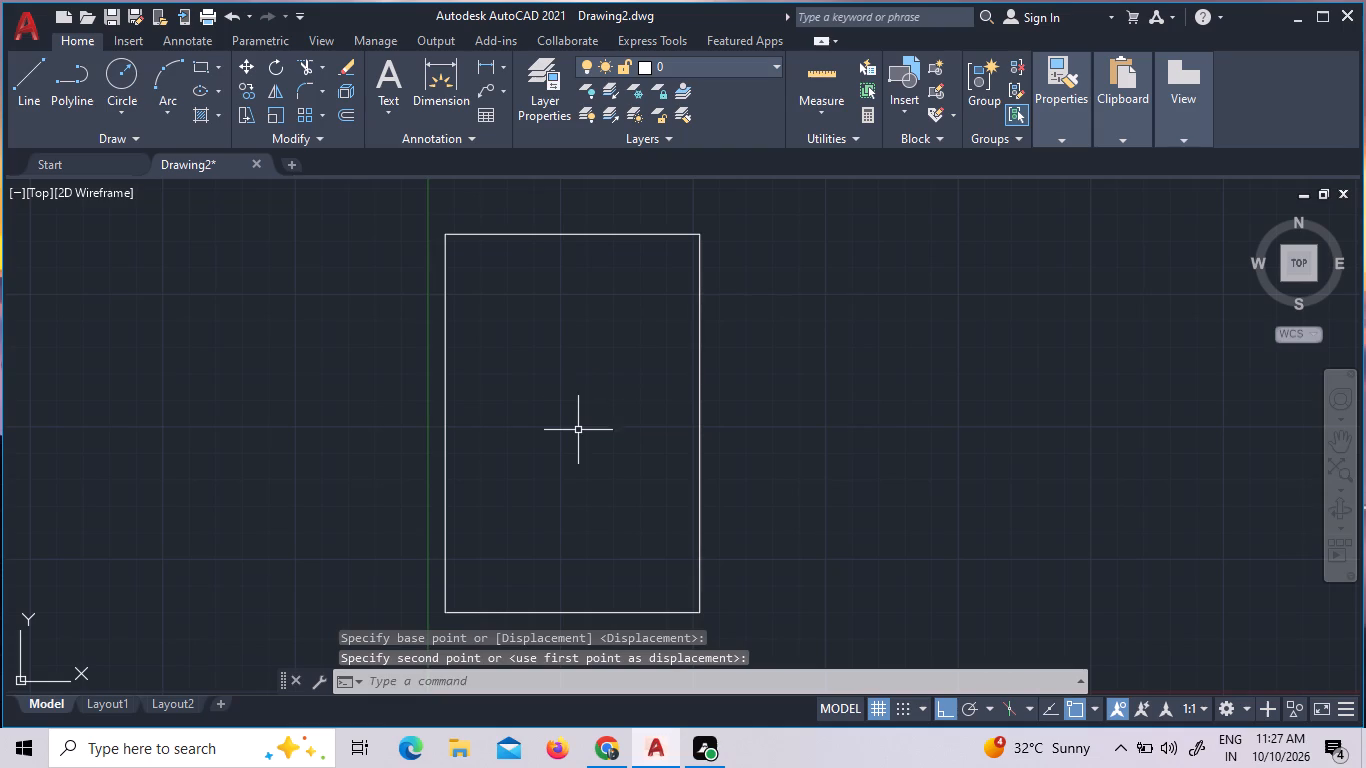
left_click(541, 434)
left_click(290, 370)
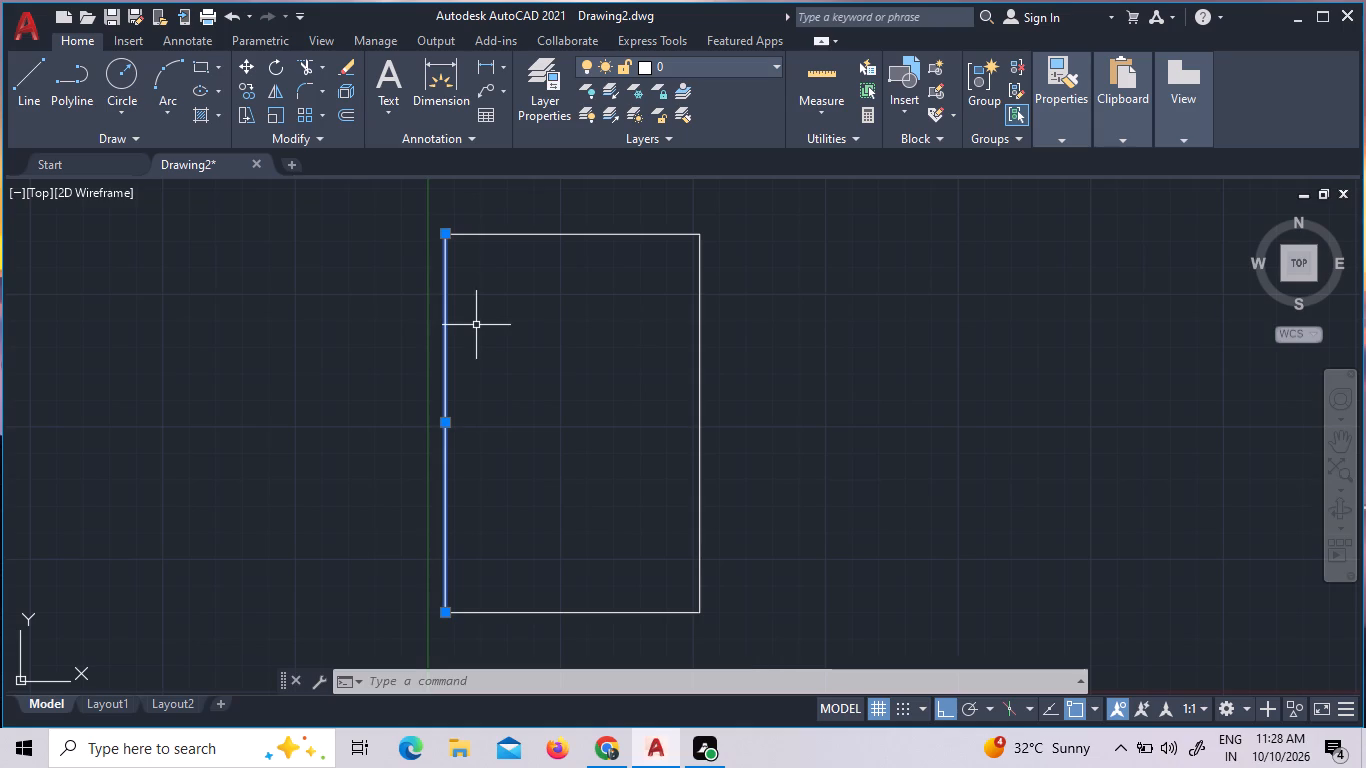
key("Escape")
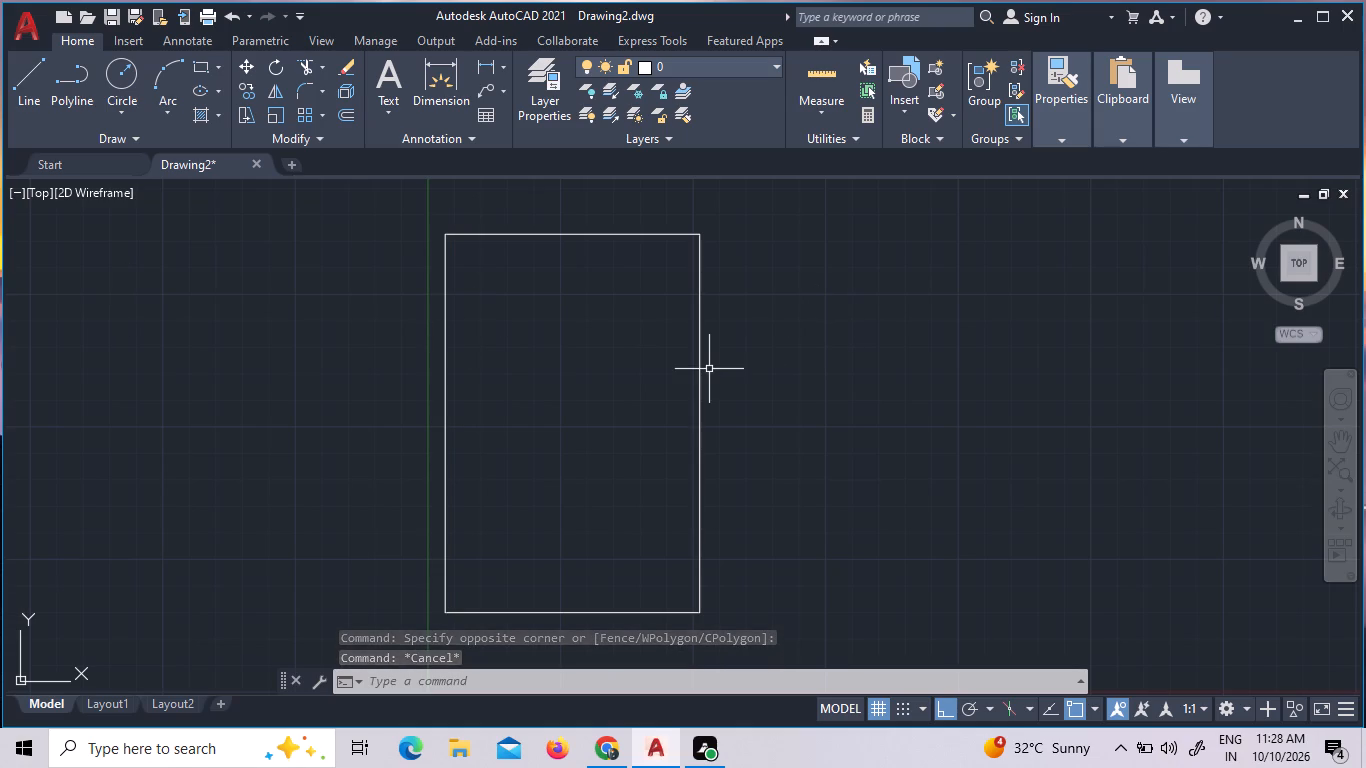
Offset all four sides of the rectangle 9" inward to form the outer walls.
key("o")
key("Return")
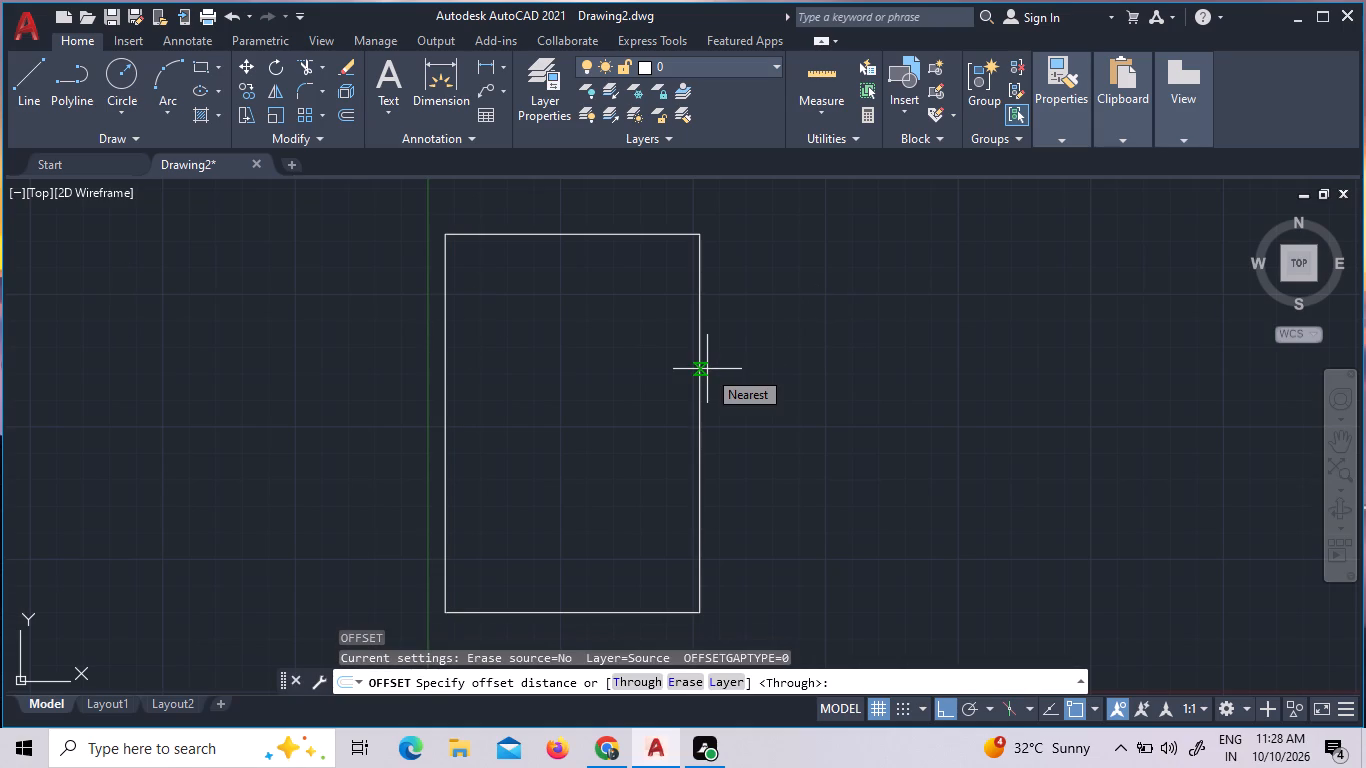
key("9")
key("shift+quotedbl")
key("Return")
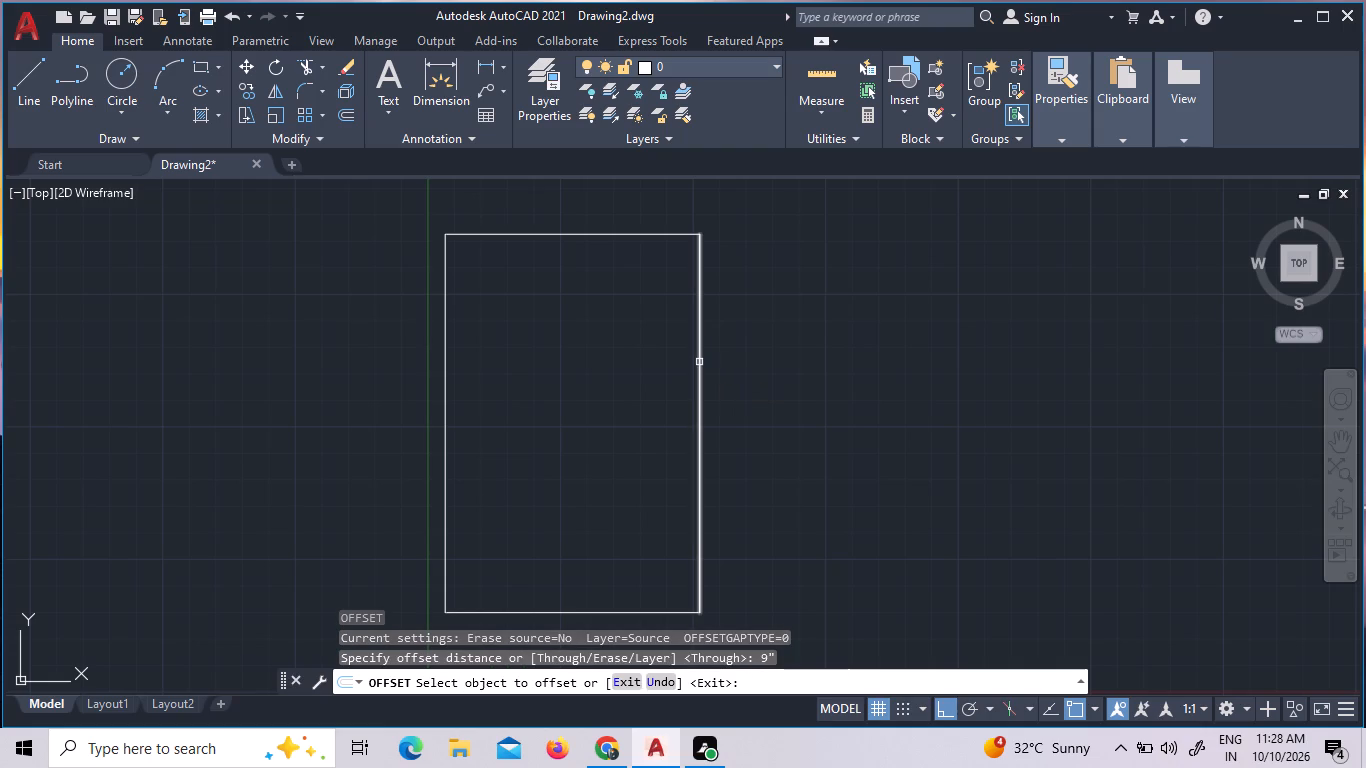
left_click(699, 362)
left_click(678, 366)
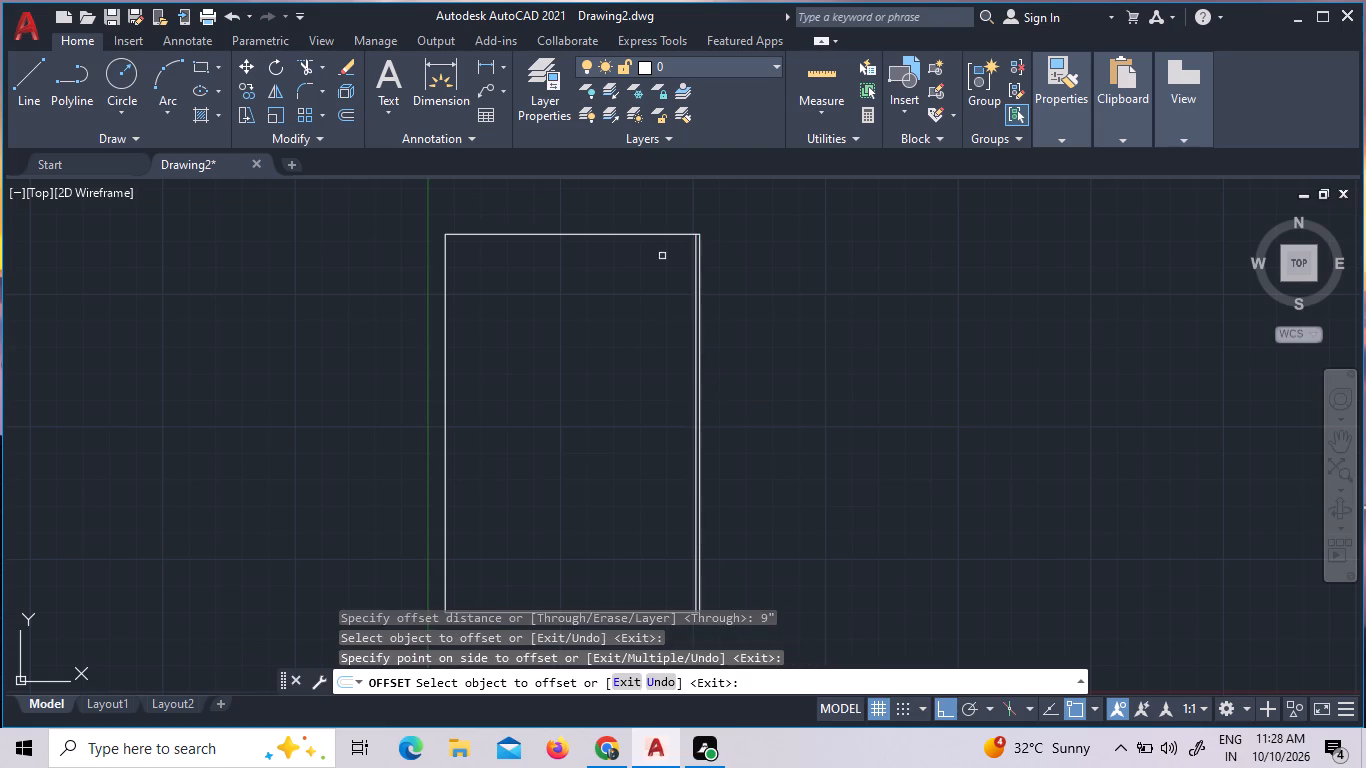
left_click(662, 233)
left_click(662, 266)
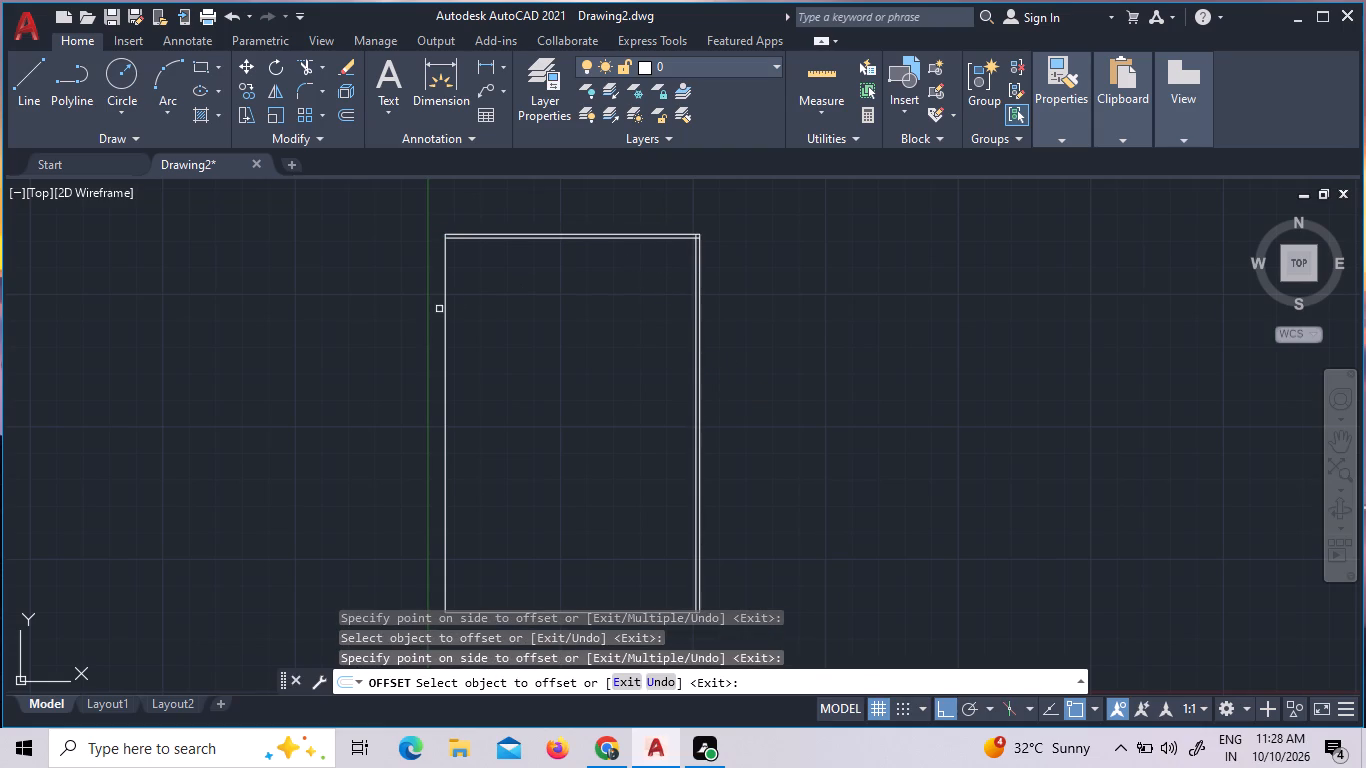
left_click(448, 313)
left_click(489, 330)
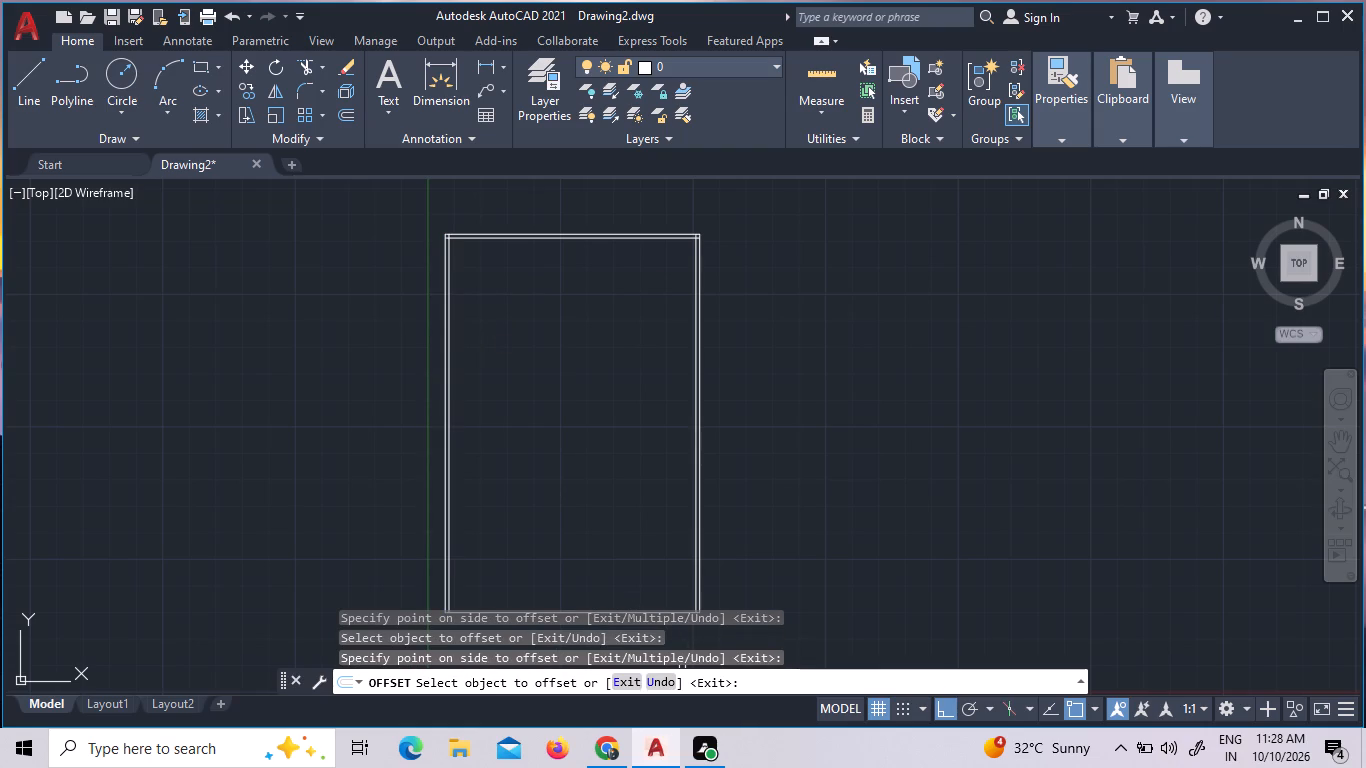
left_click_drag(848, 671, 852, 633)
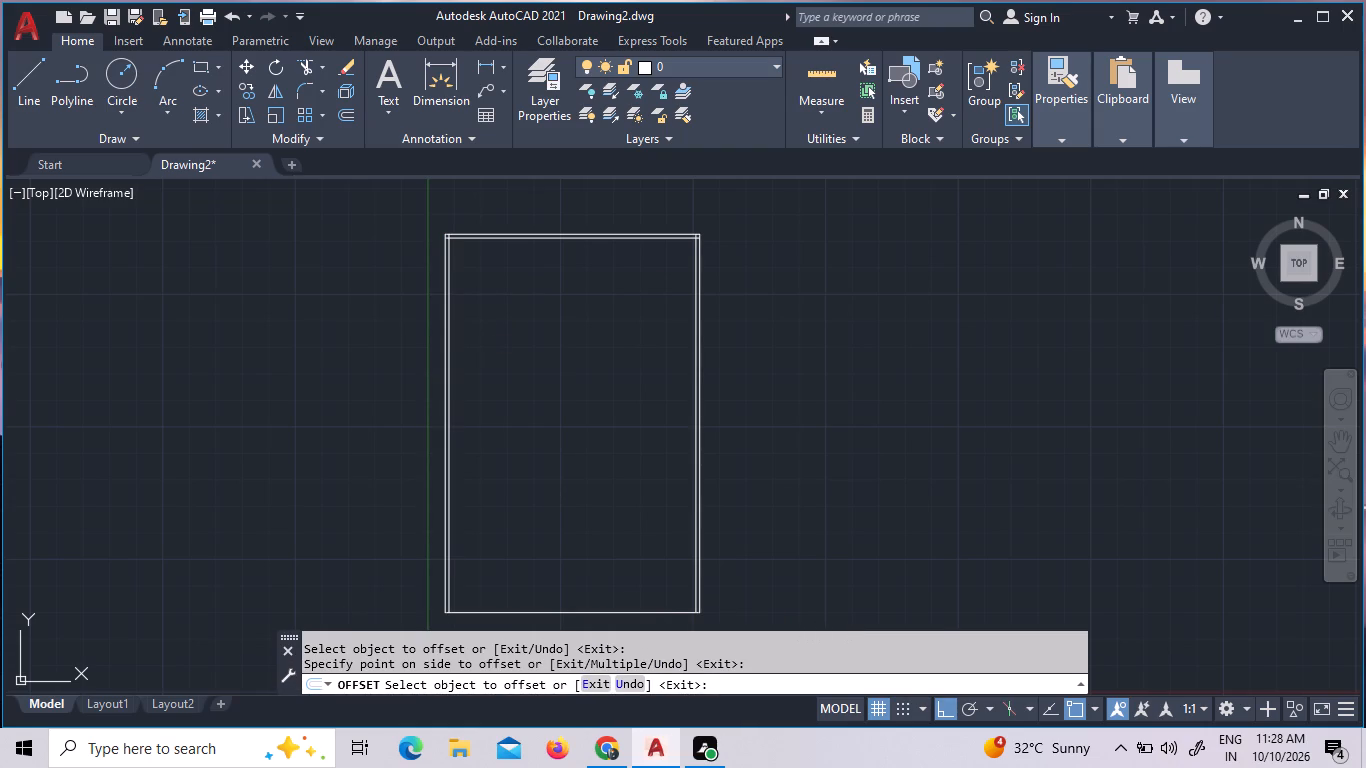
left_click(647, 611)
left_click(647, 599)
key("Escape")
Trim the overlapping line end at the wall outline's upper-left corner, using all the wall lines as cutting edges.
left_click(725, 623)
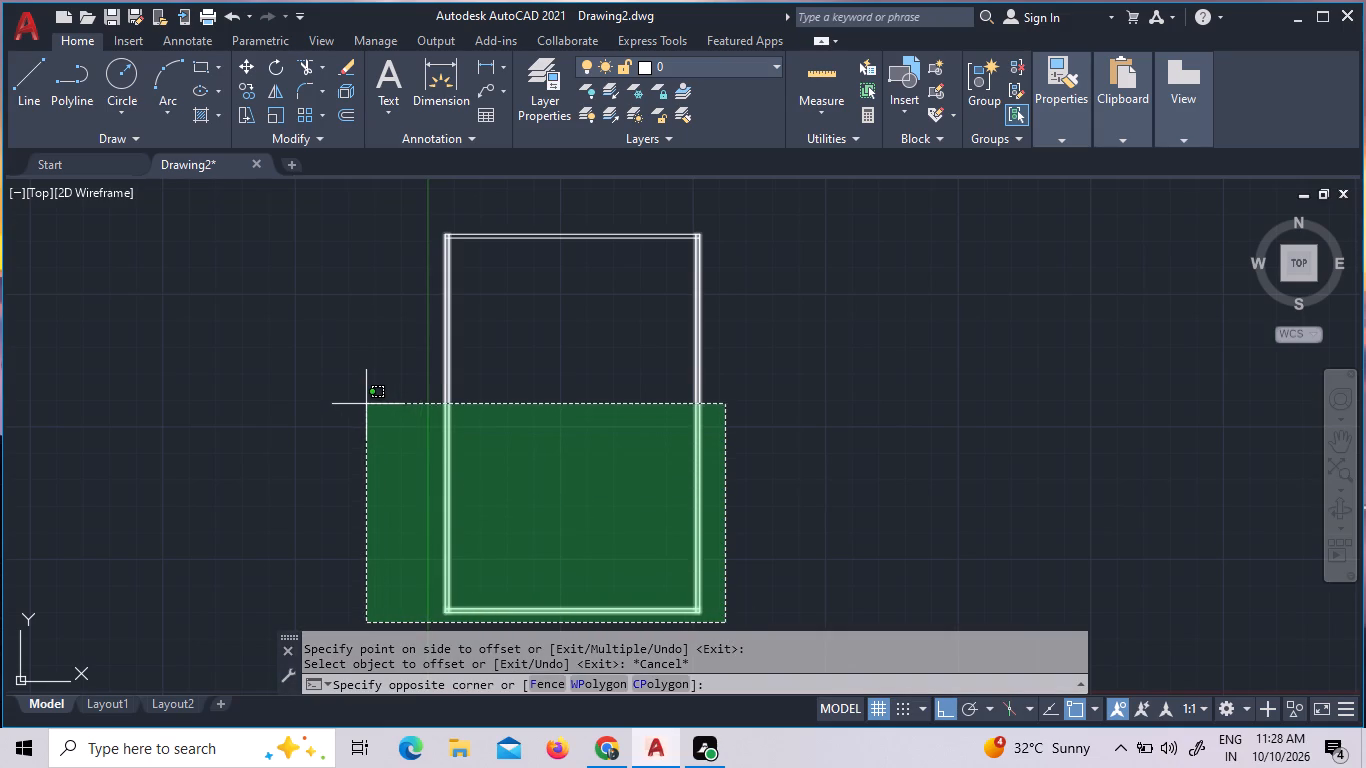
left_click(349, 207)
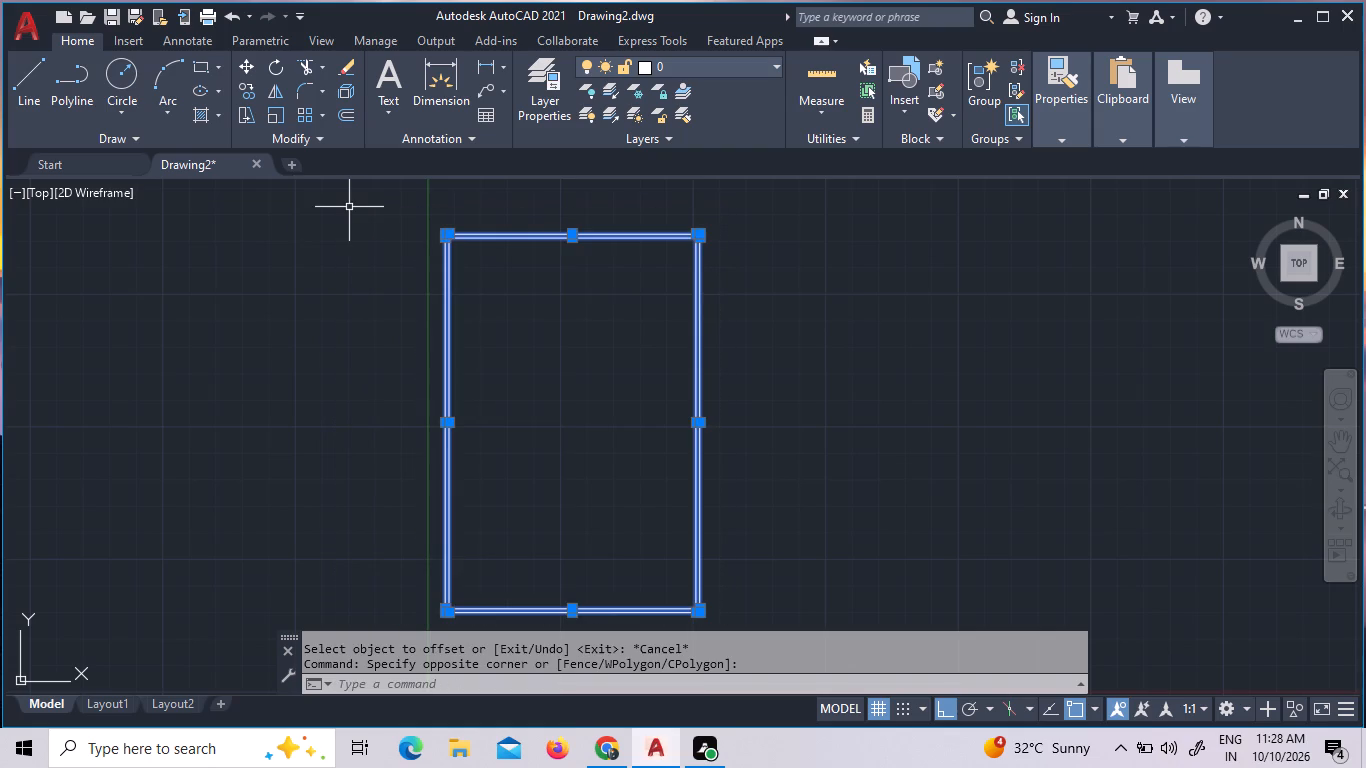
type("tr")
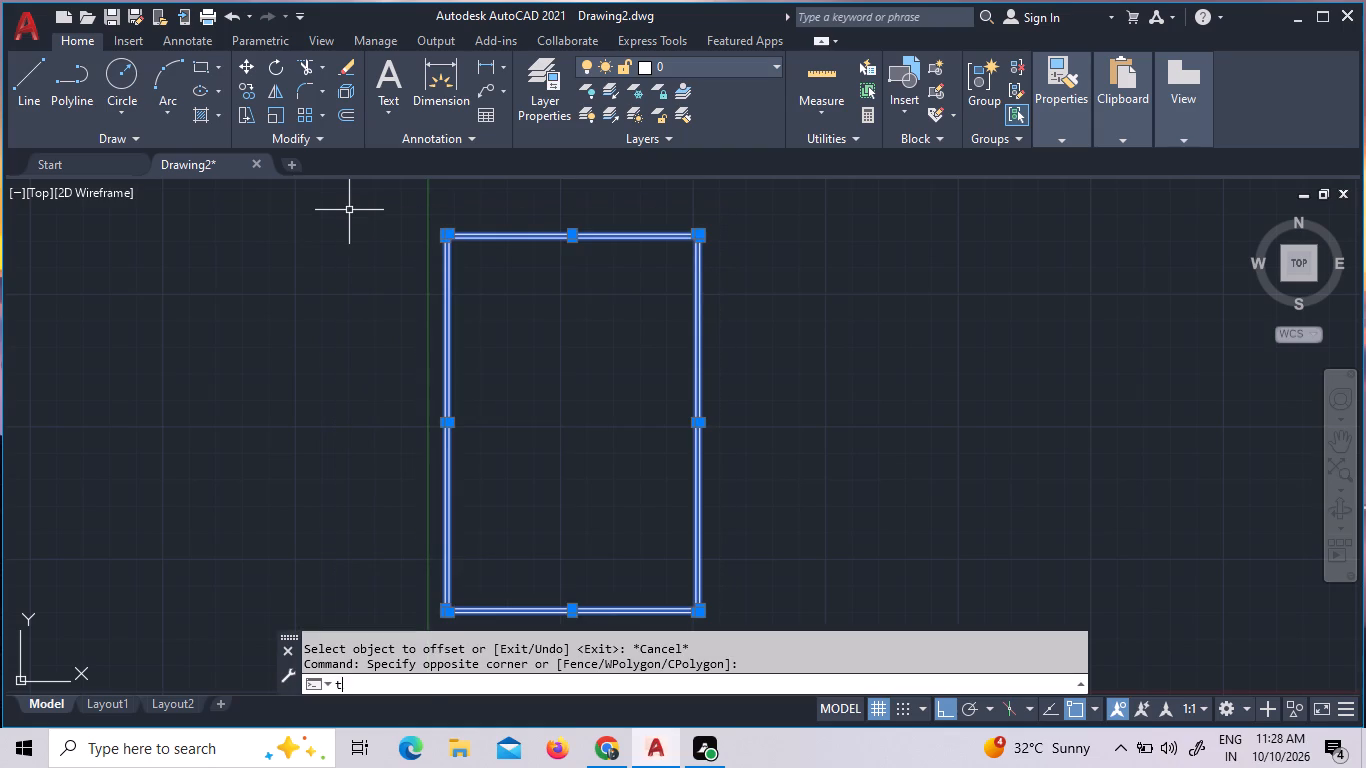
key("space")
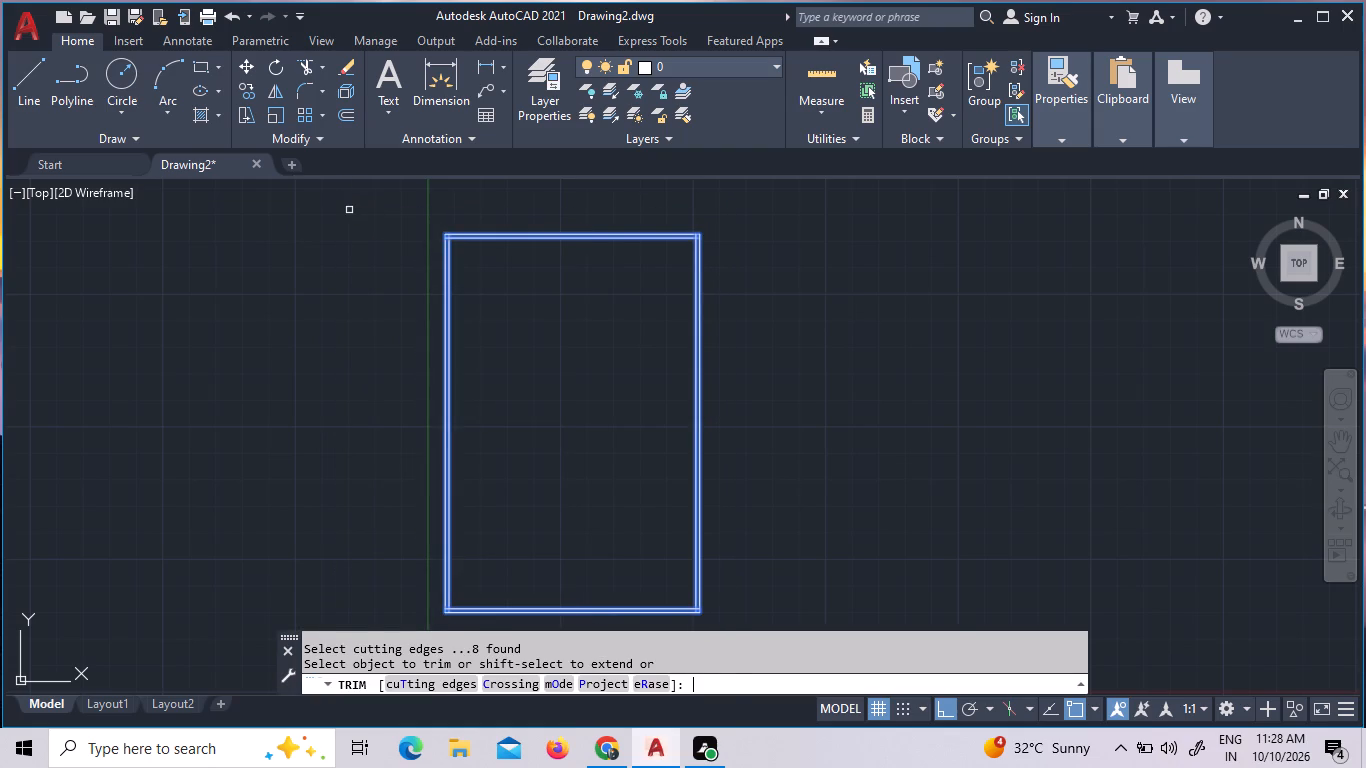
key("space")
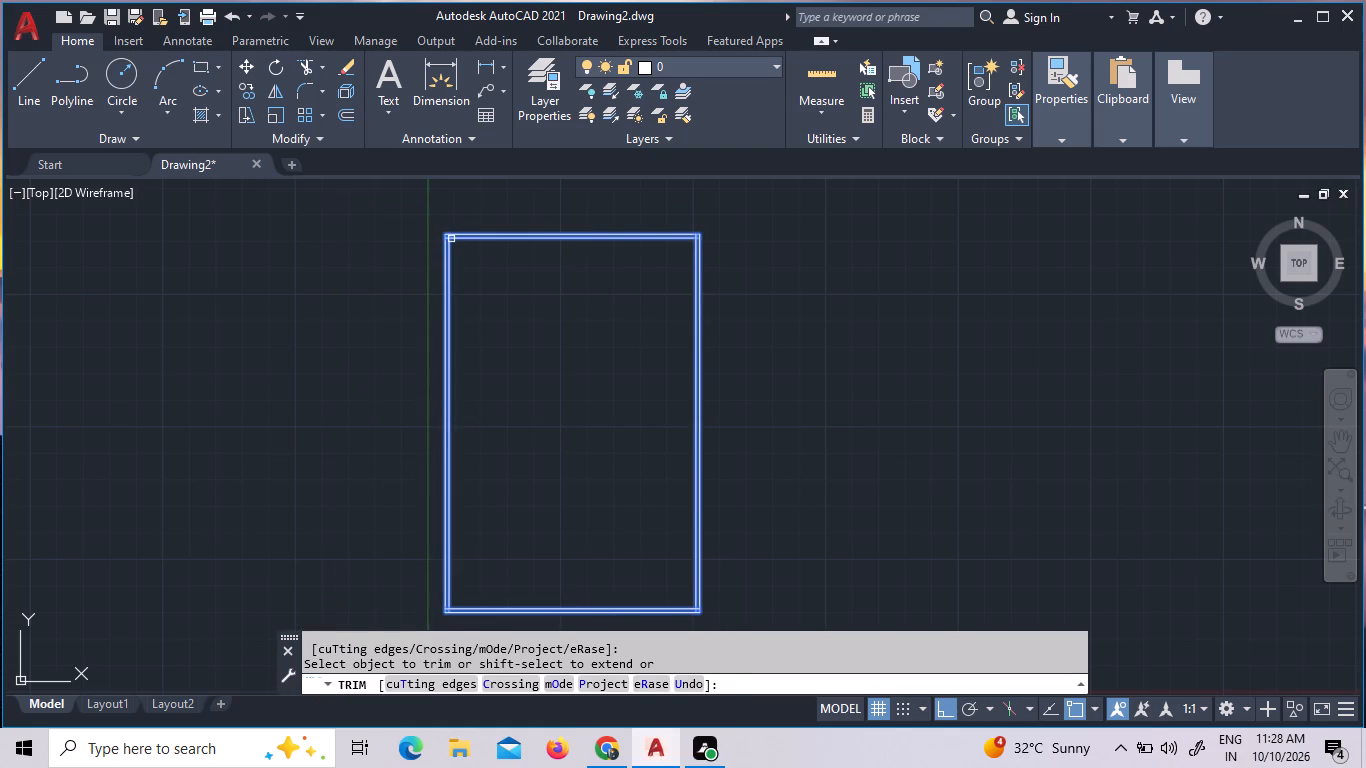
left_click(449, 234)
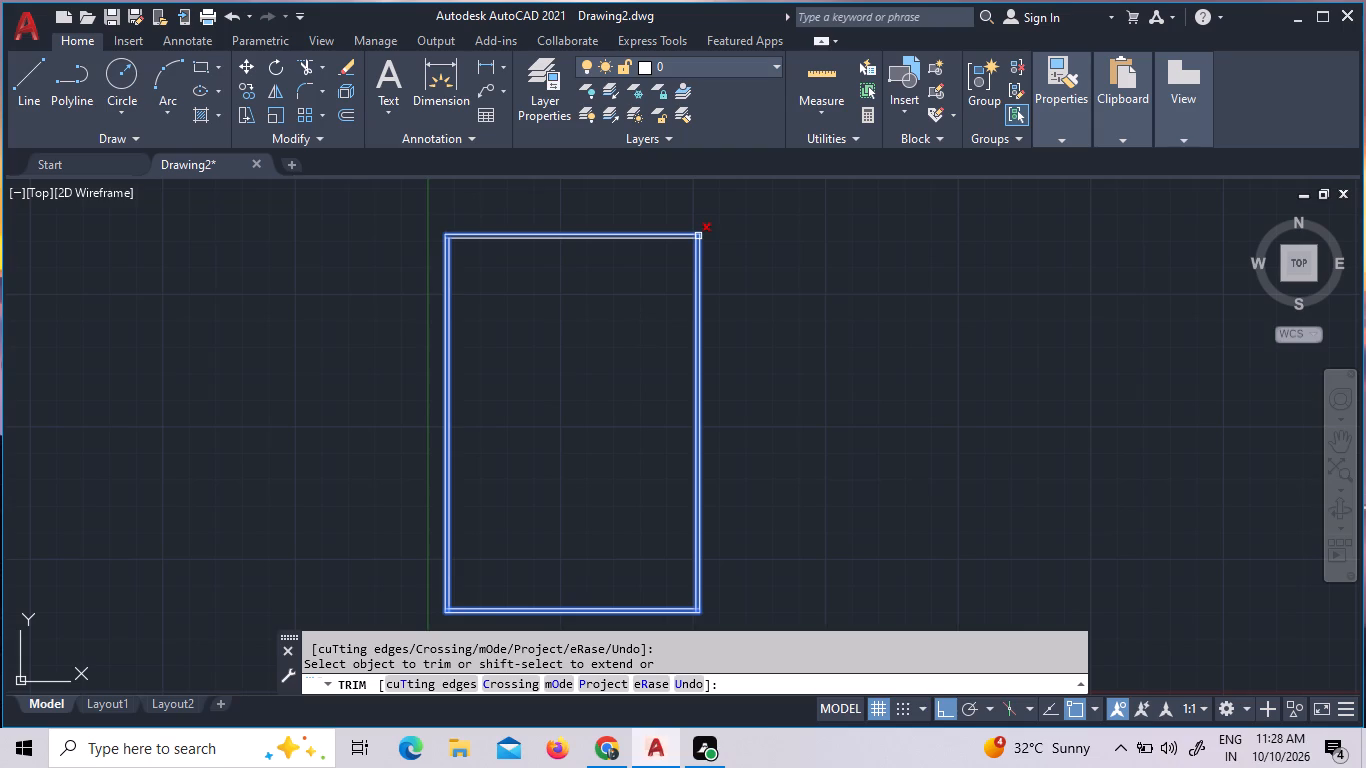
key("Escape")
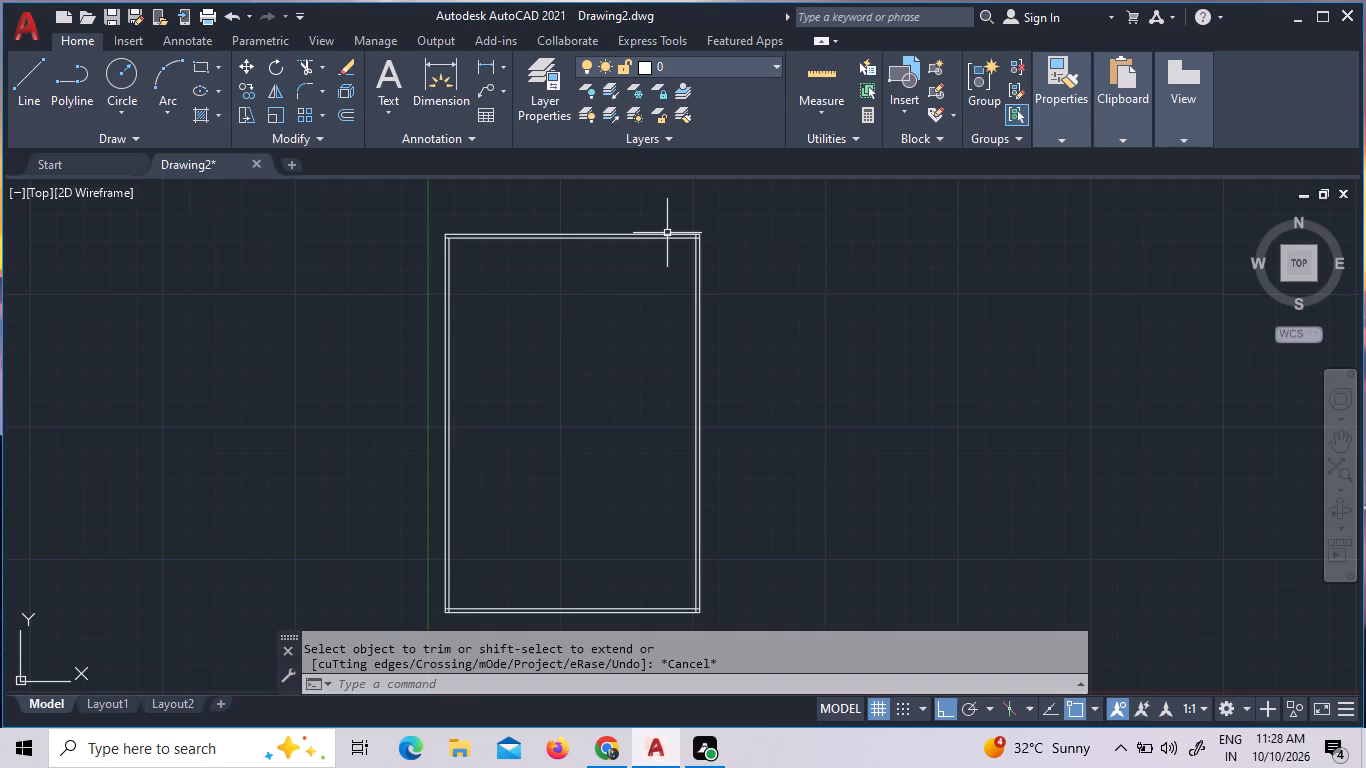
Offset the inner wall lines of the left, top and right walls 7' toward the building's interior.
middle_click(578, 541)
key("o")
key("Return")
key("7")
key("apostrophe")
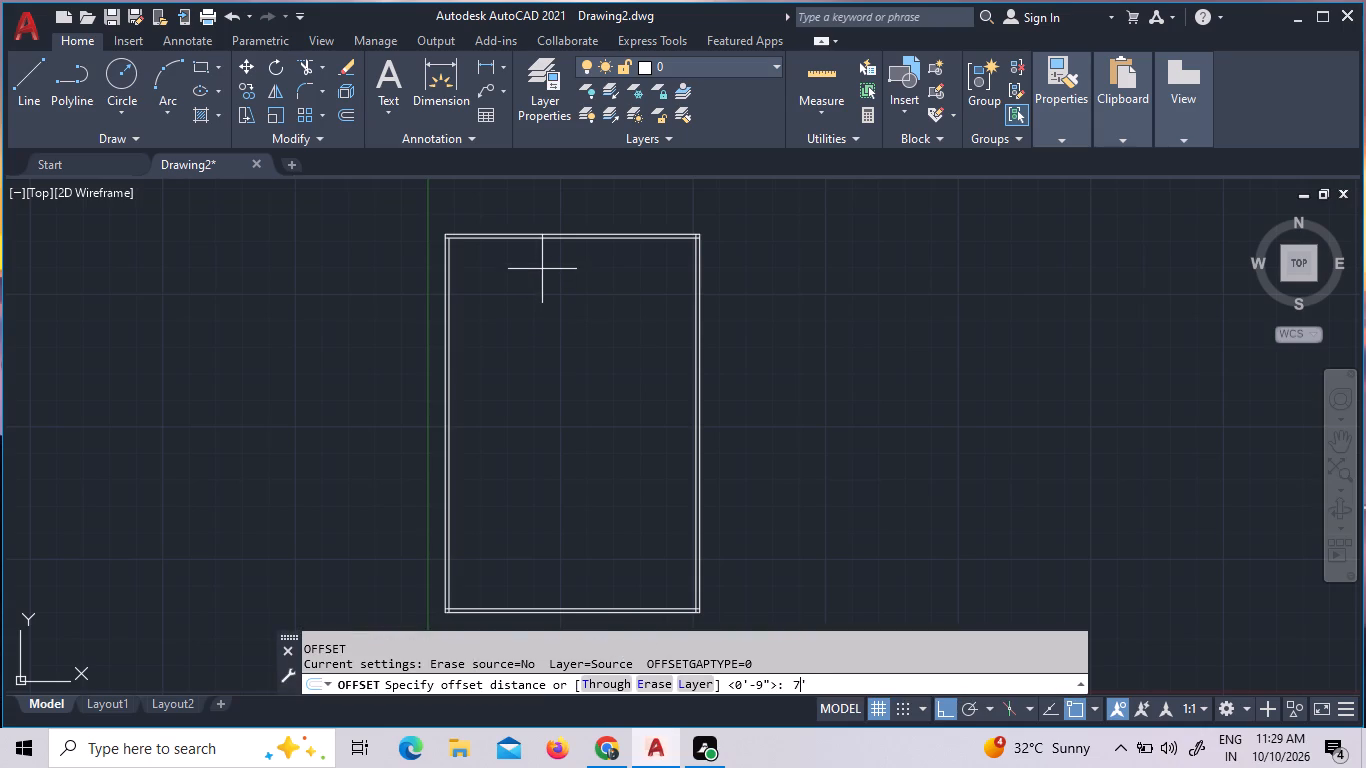
key("Return")
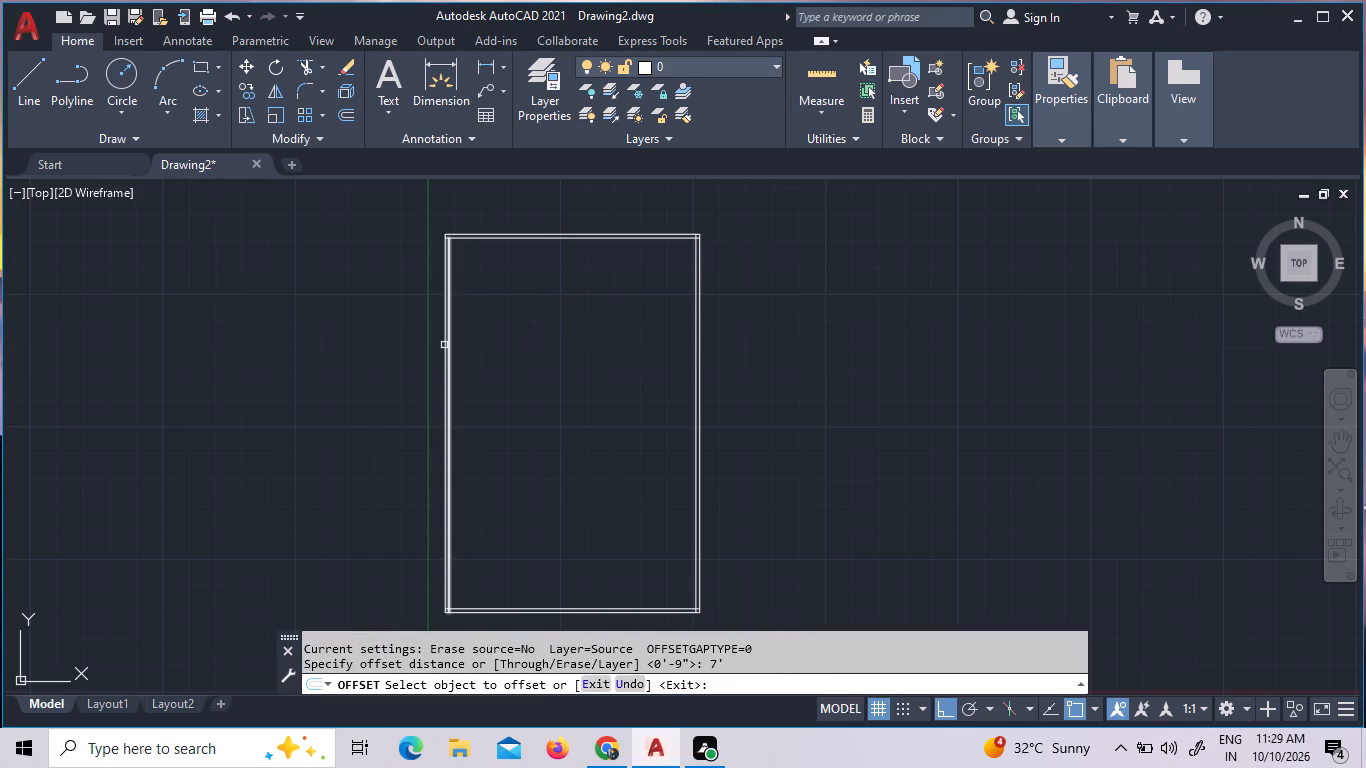
left_click(449, 346)
left_click(482, 356)
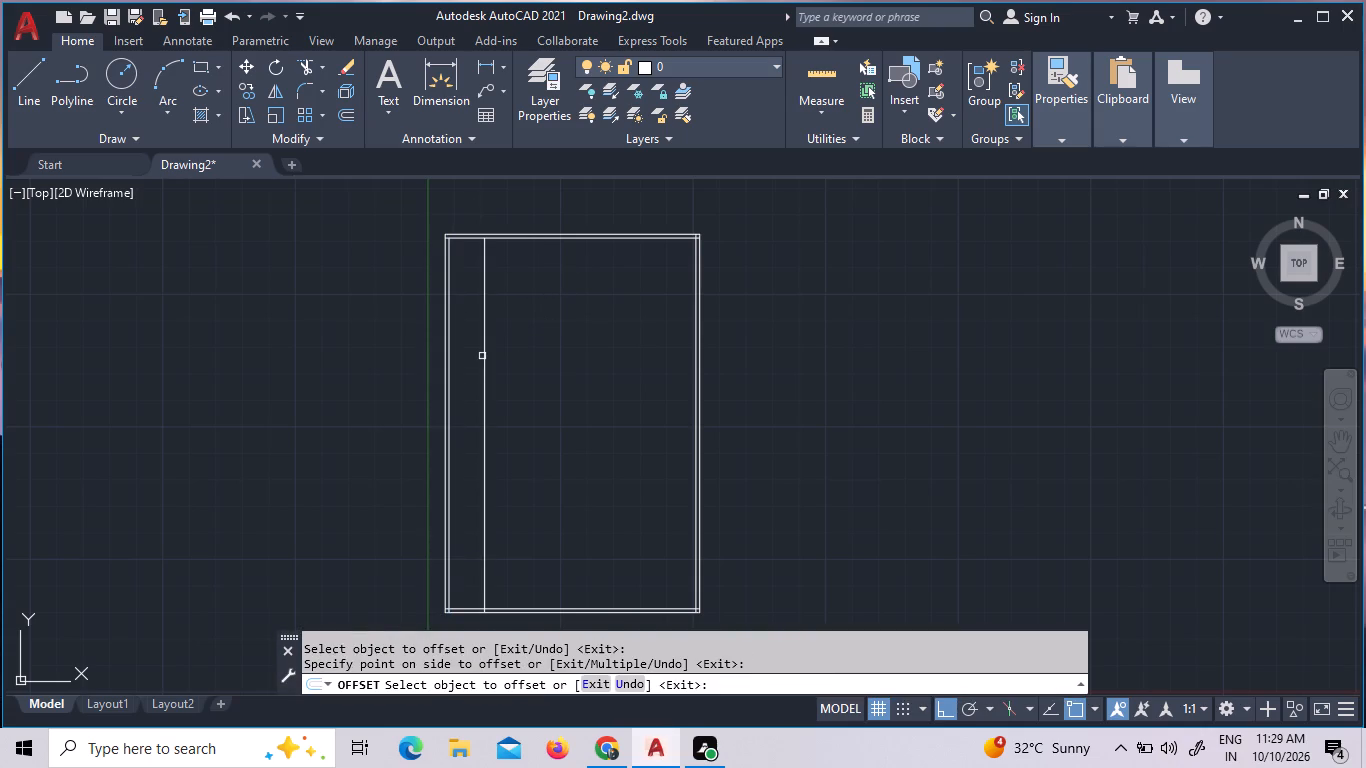
left_click(523, 238)
left_click(516, 286)
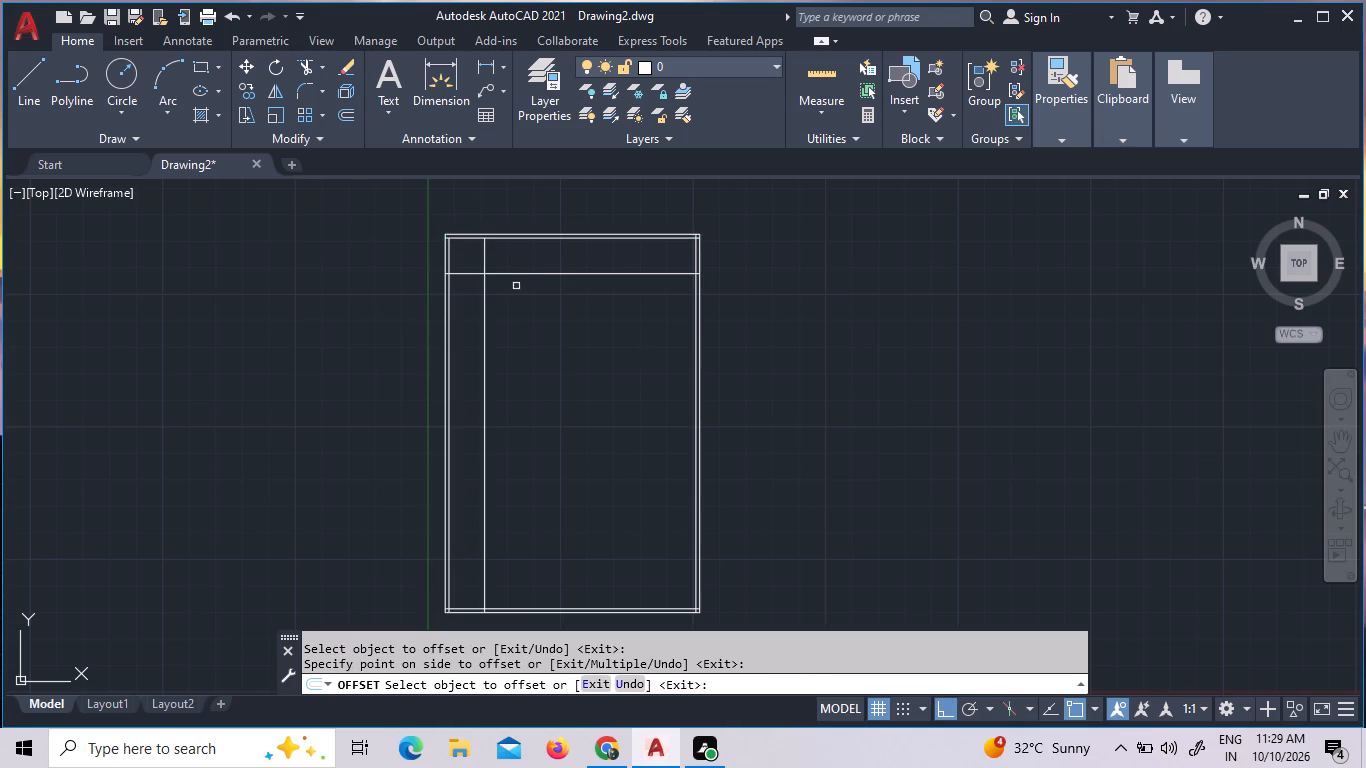
left_click(698, 359)
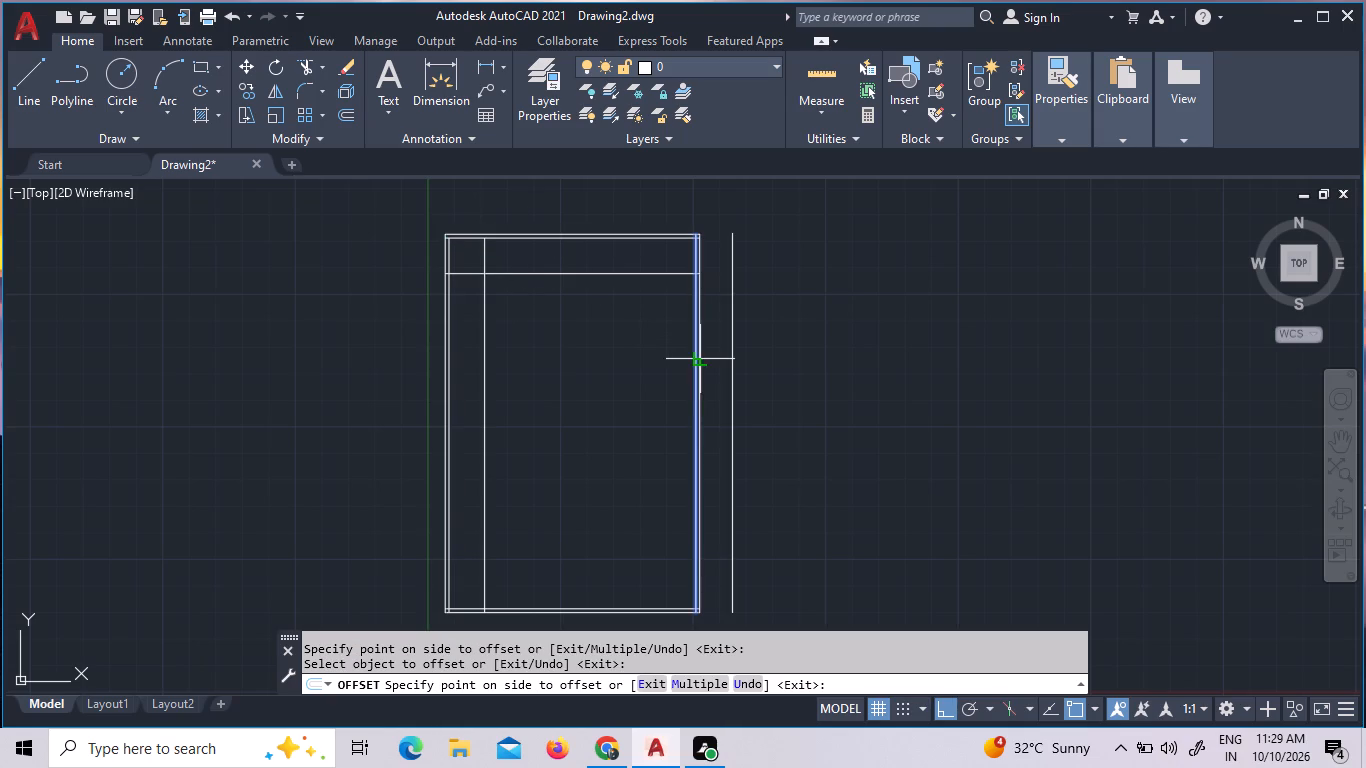
left_click(628, 350)
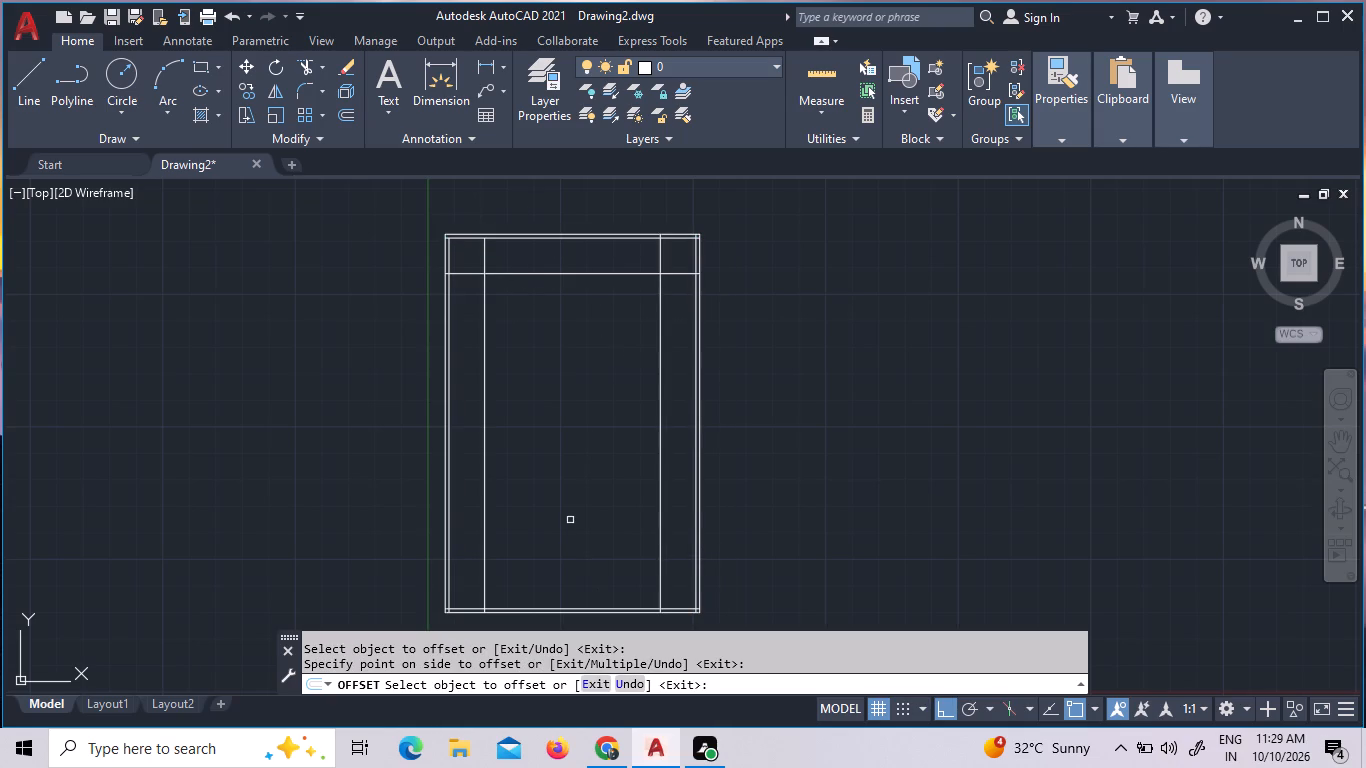
key("Escape")
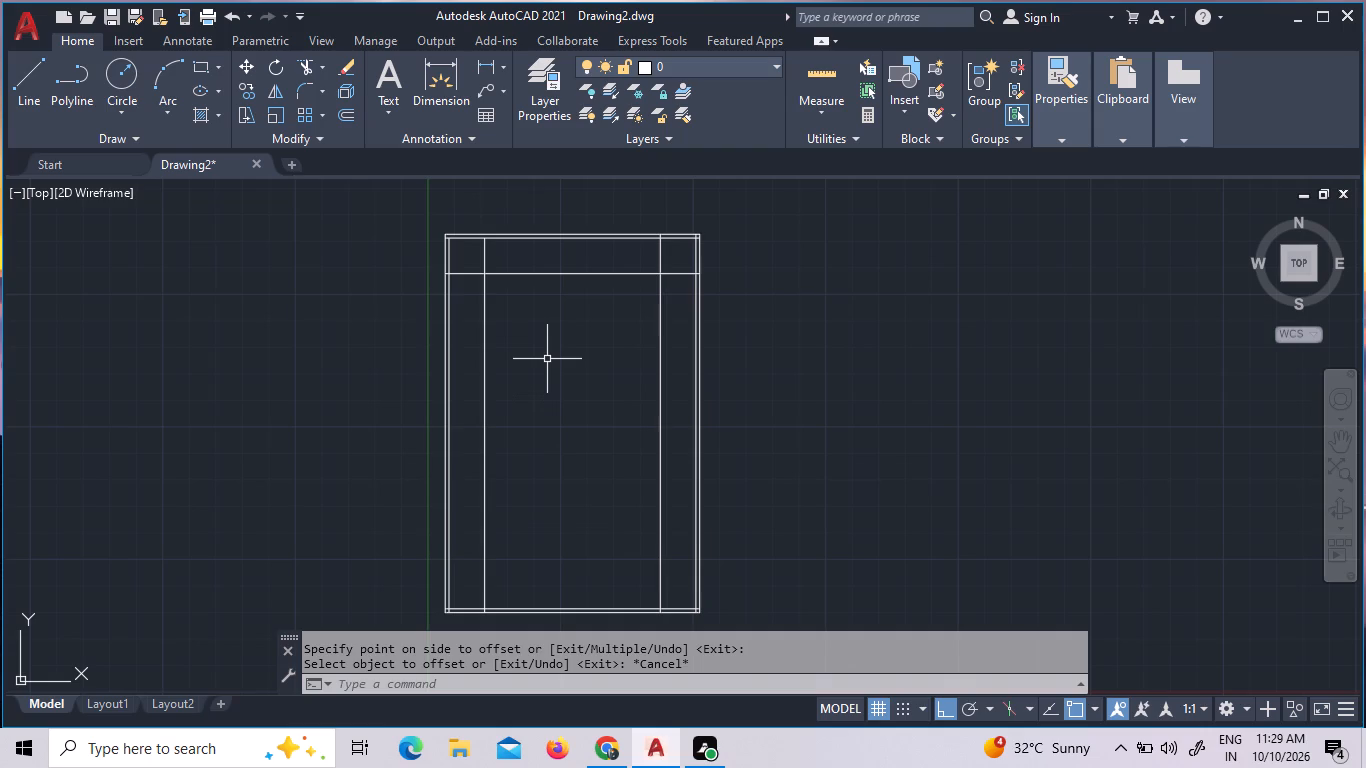
Trim the new 7' offset lines where they extend past each other at the two upper corners, between there and the outer walls.
type("tr")
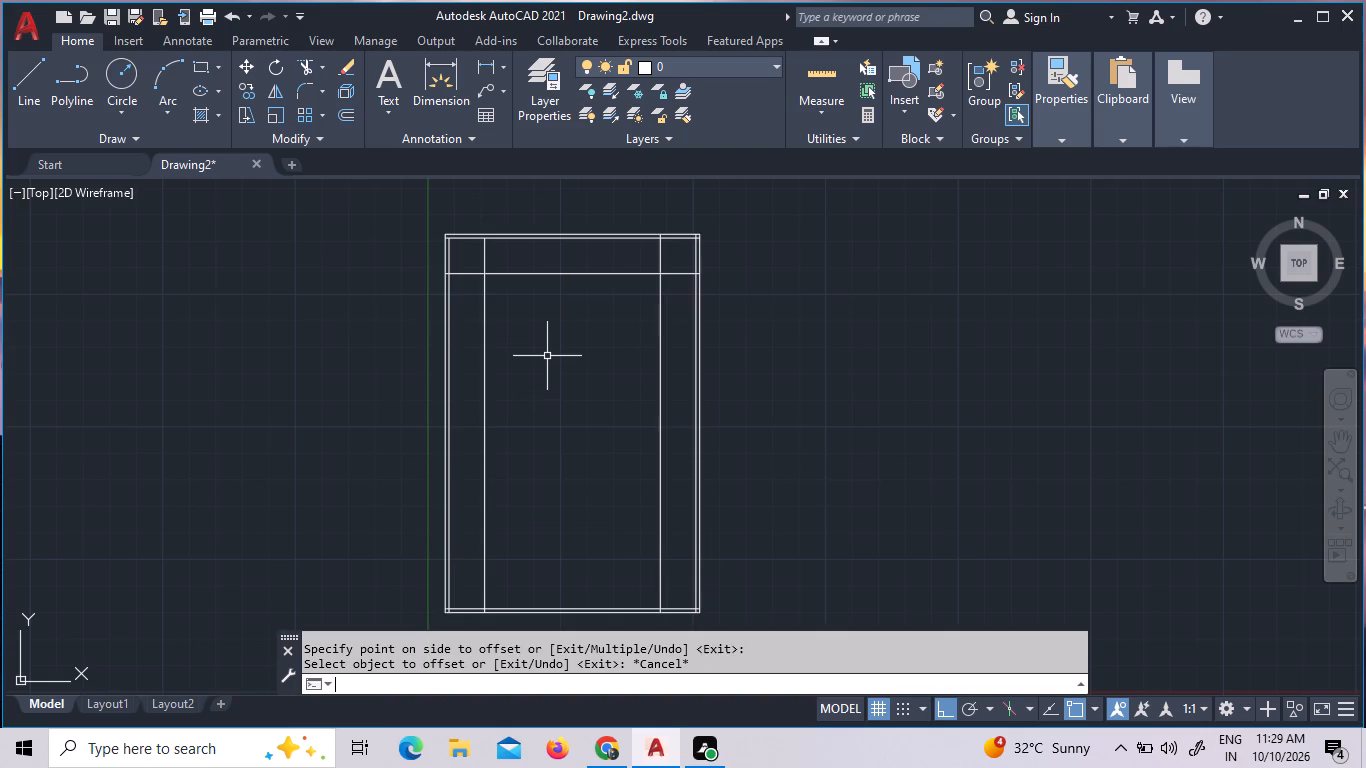
key("space")
key("space")
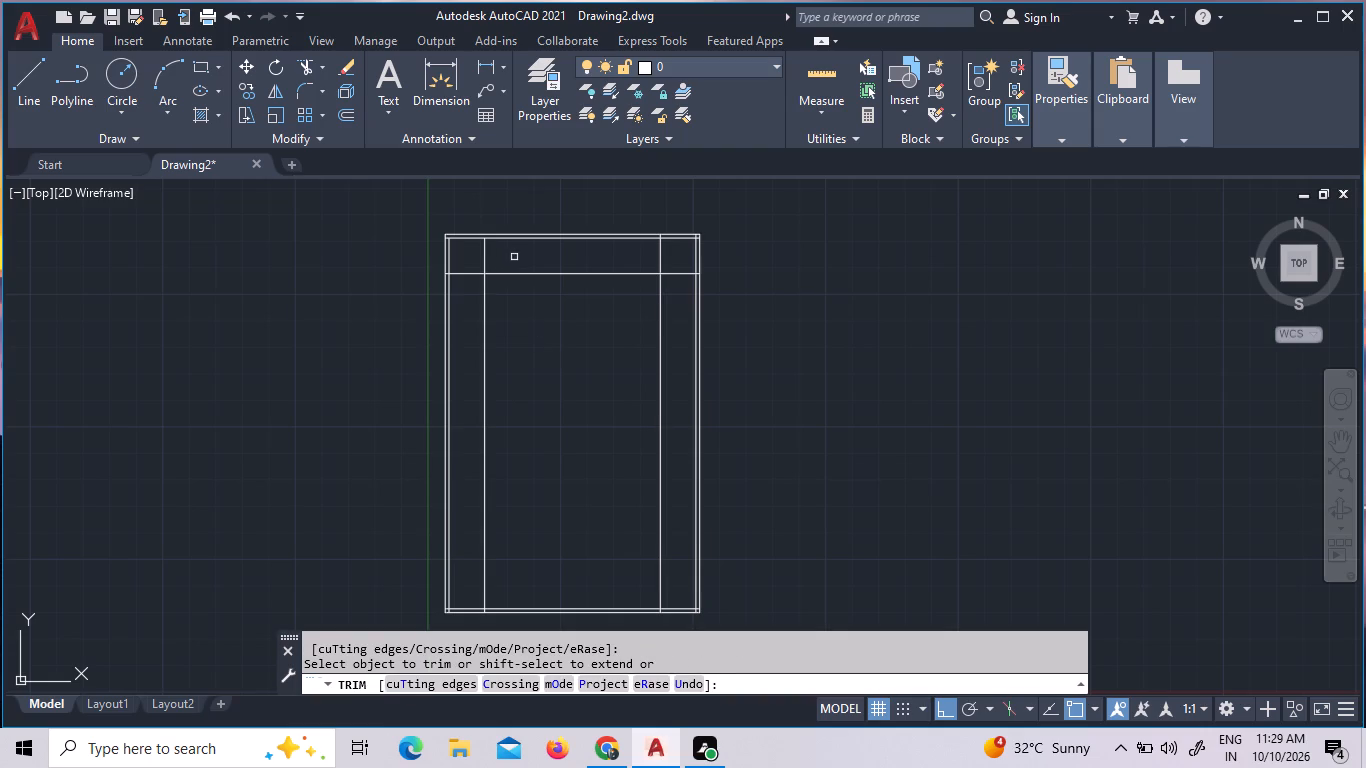
left_click(514, 257)
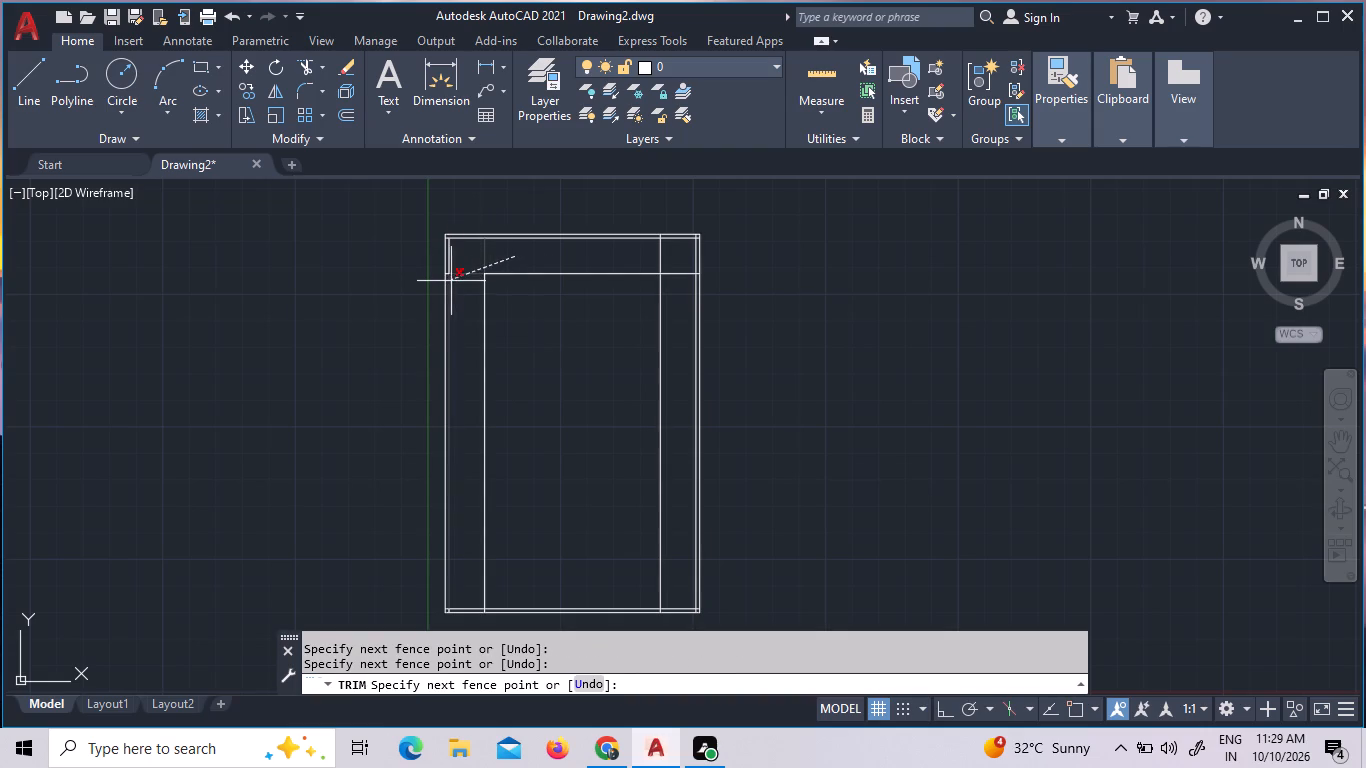
left_click(456, 281)
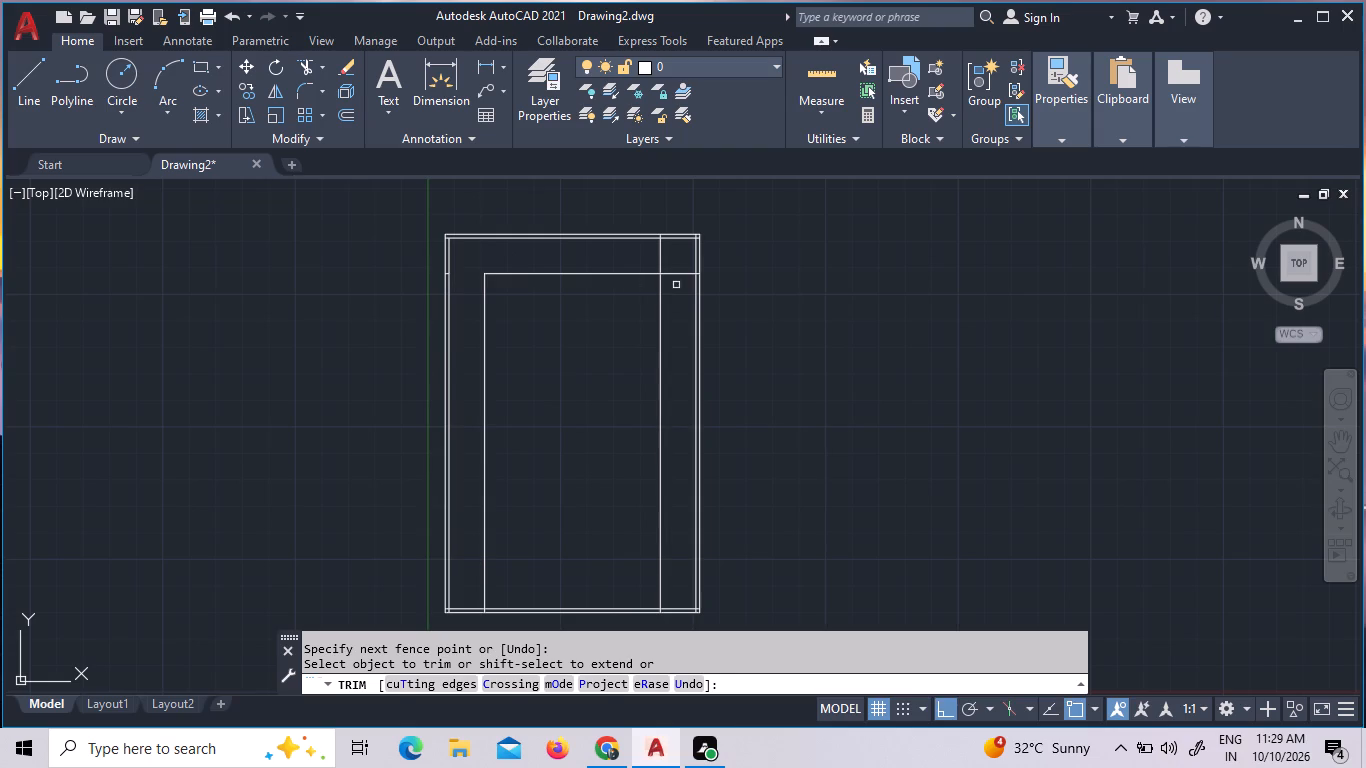
left_click(678, 284)
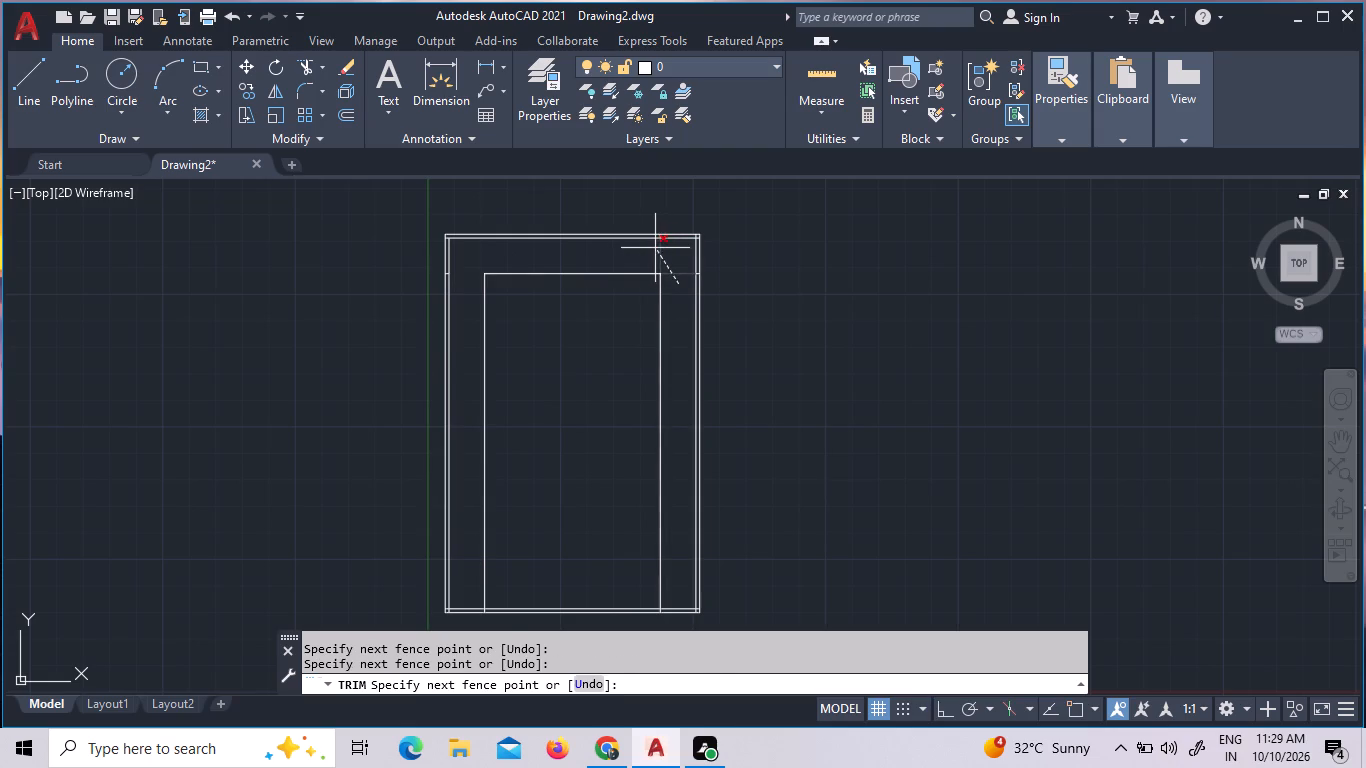
left_click(655, 248)
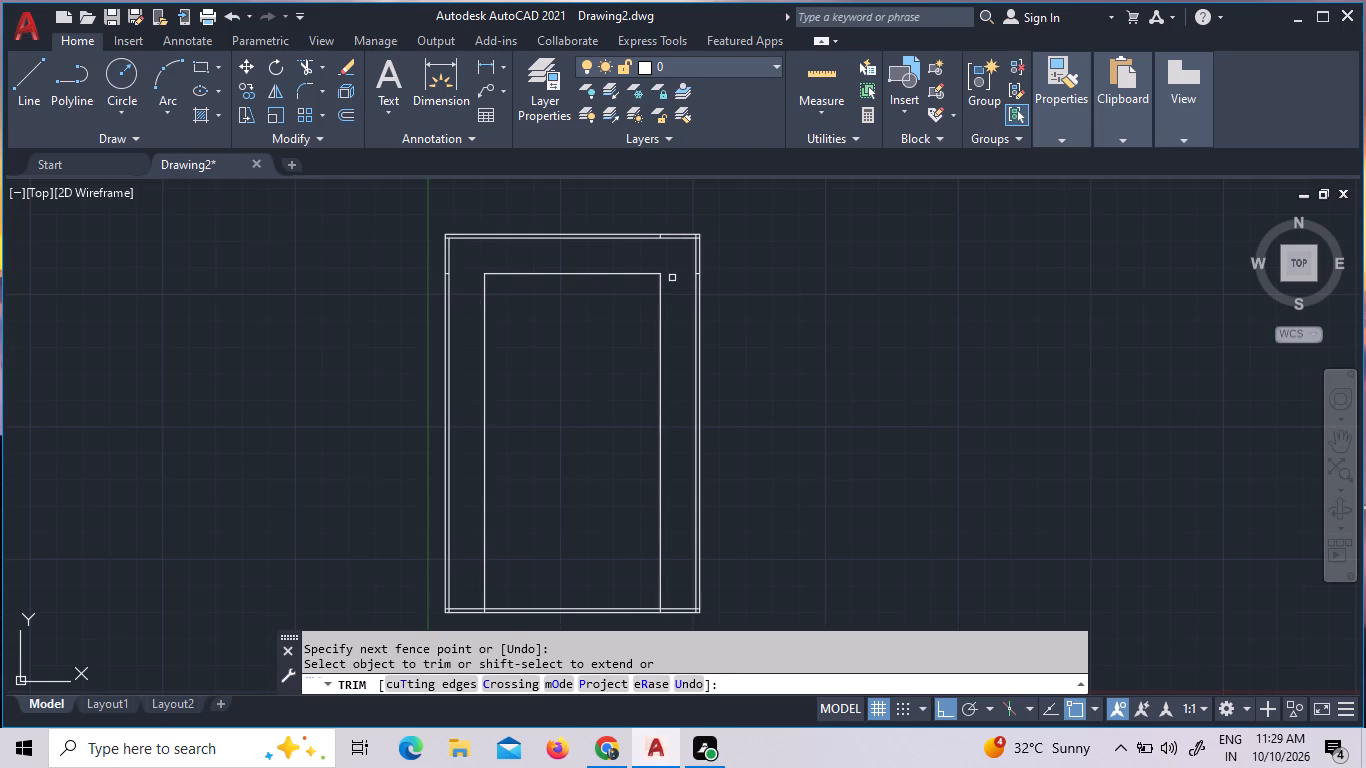
key("Escape")
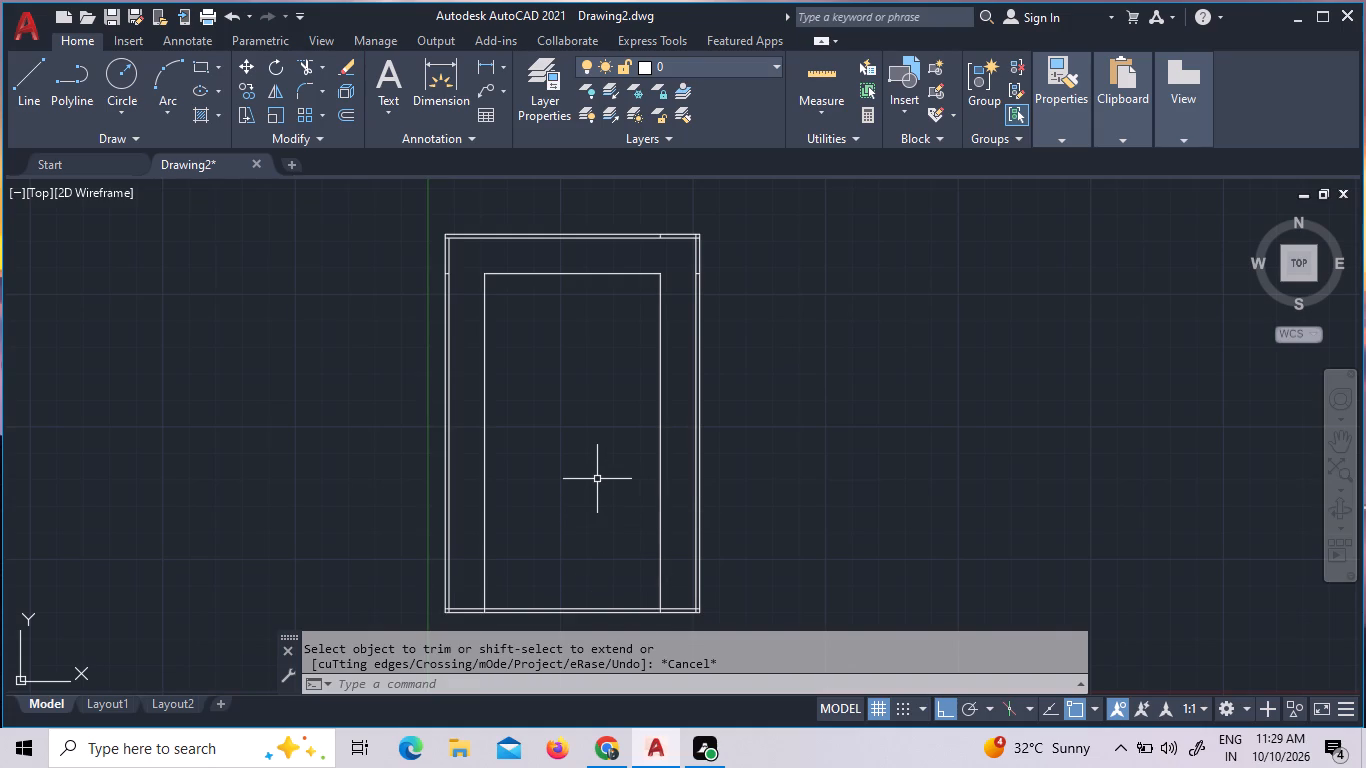
Examine the upper end of the plan up close, around the outer walls' upper-left corner.
right_click(421, 232)
left_click(480, 419)
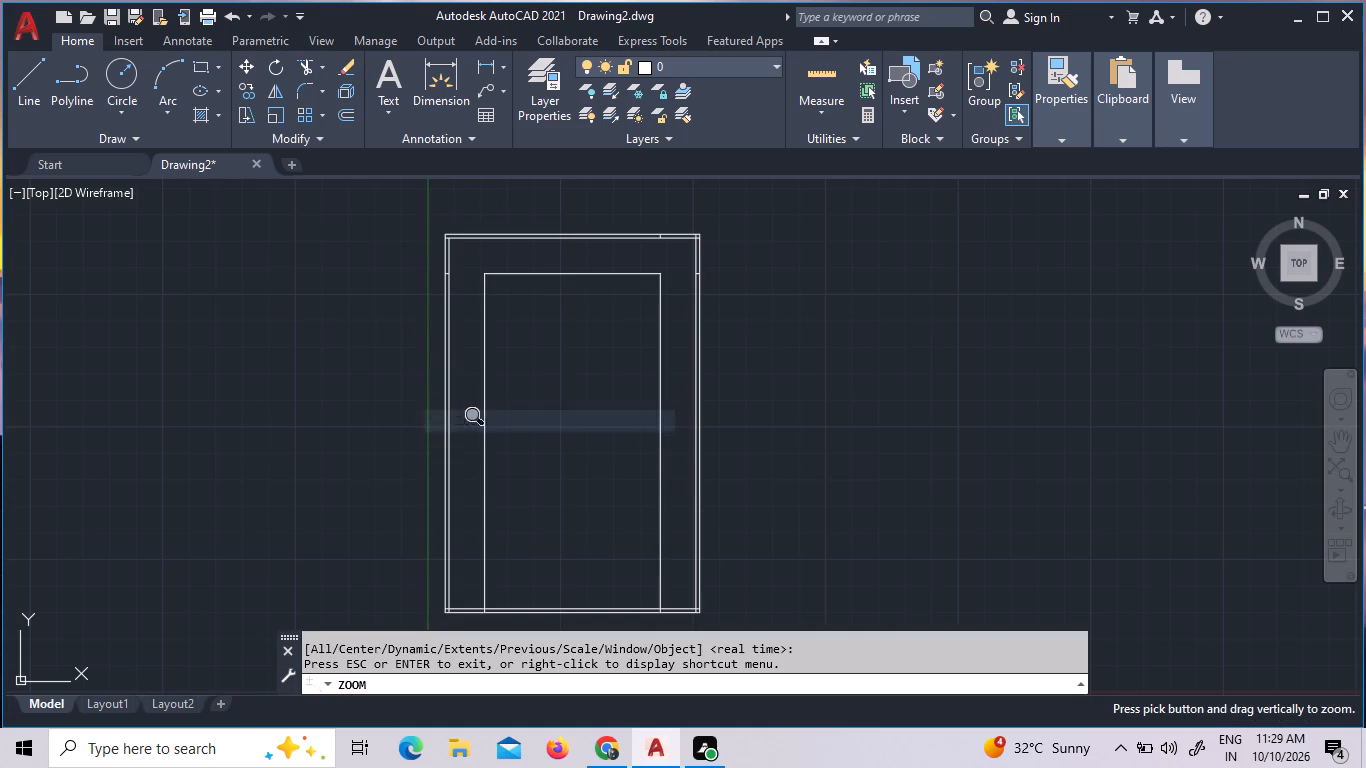
left_click(456, 242)
left_click_drag(456, 242, 471, 256)
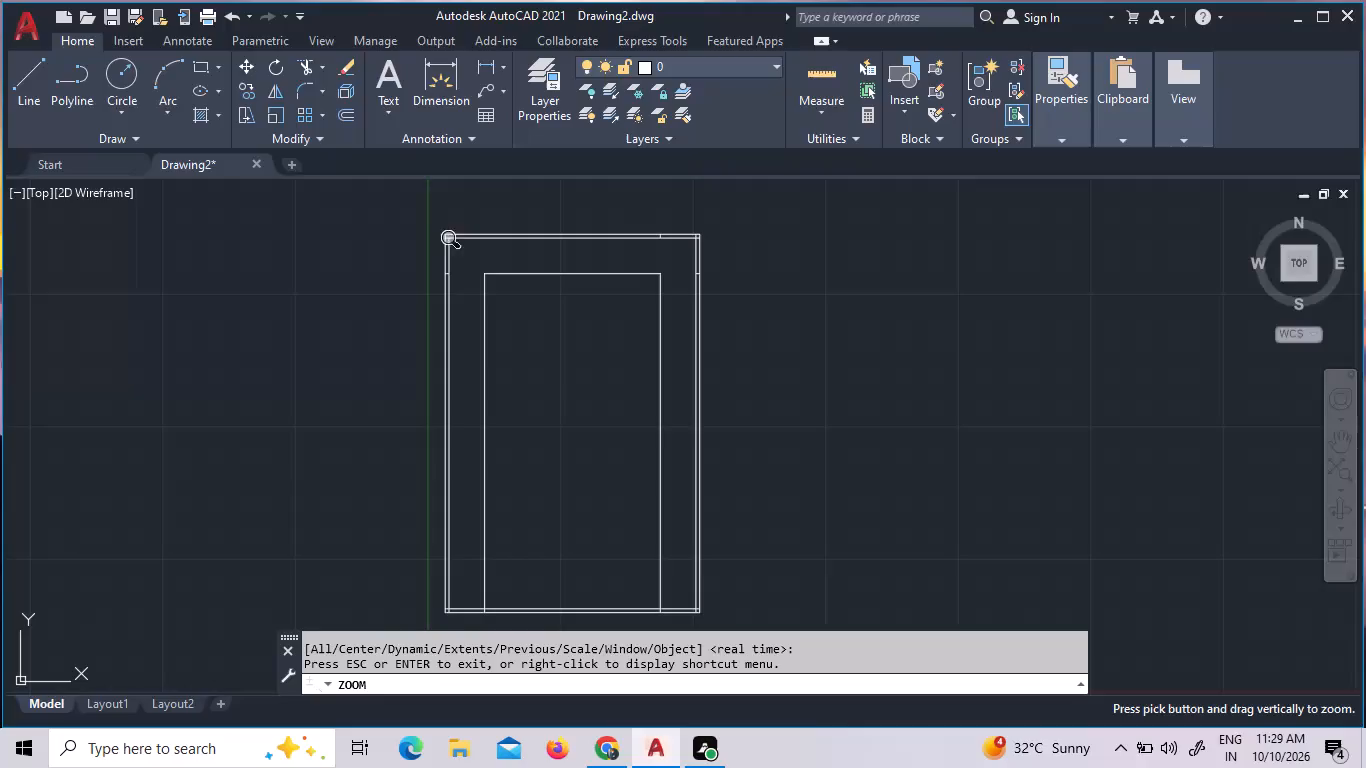
left_click_drag(471, 256, 473, 232)
left_click_drag(437, 218, 457, 231)
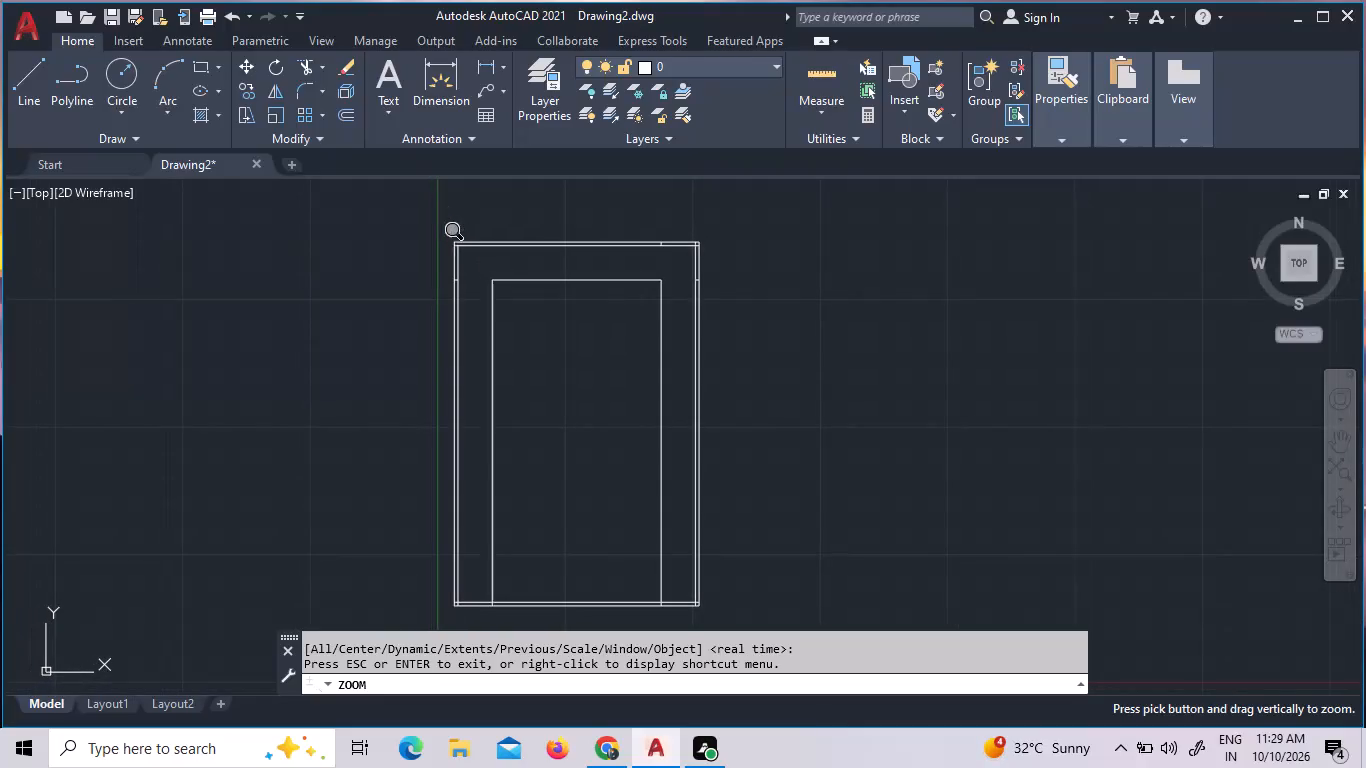
left_click_drag(471, 251, 477, 280)
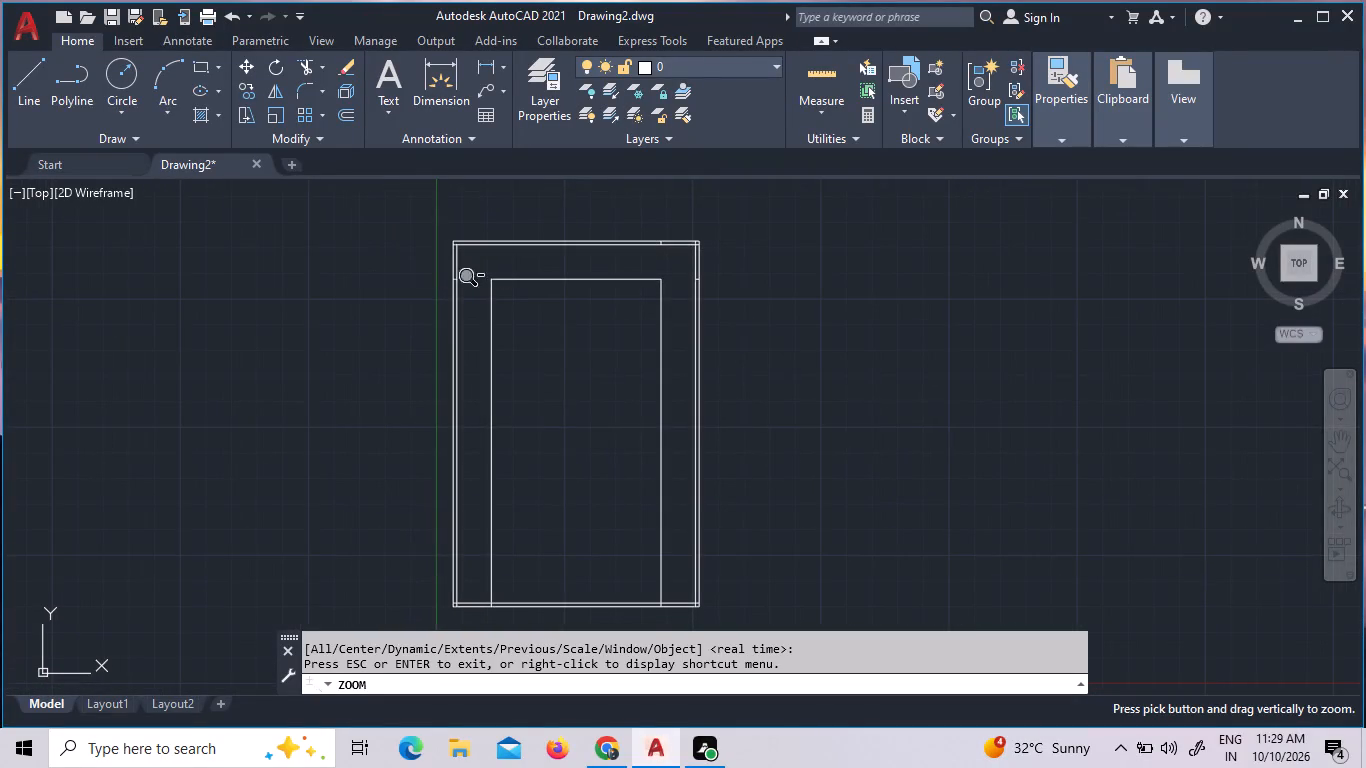
left_click_drag(477, 280, 388, 368)
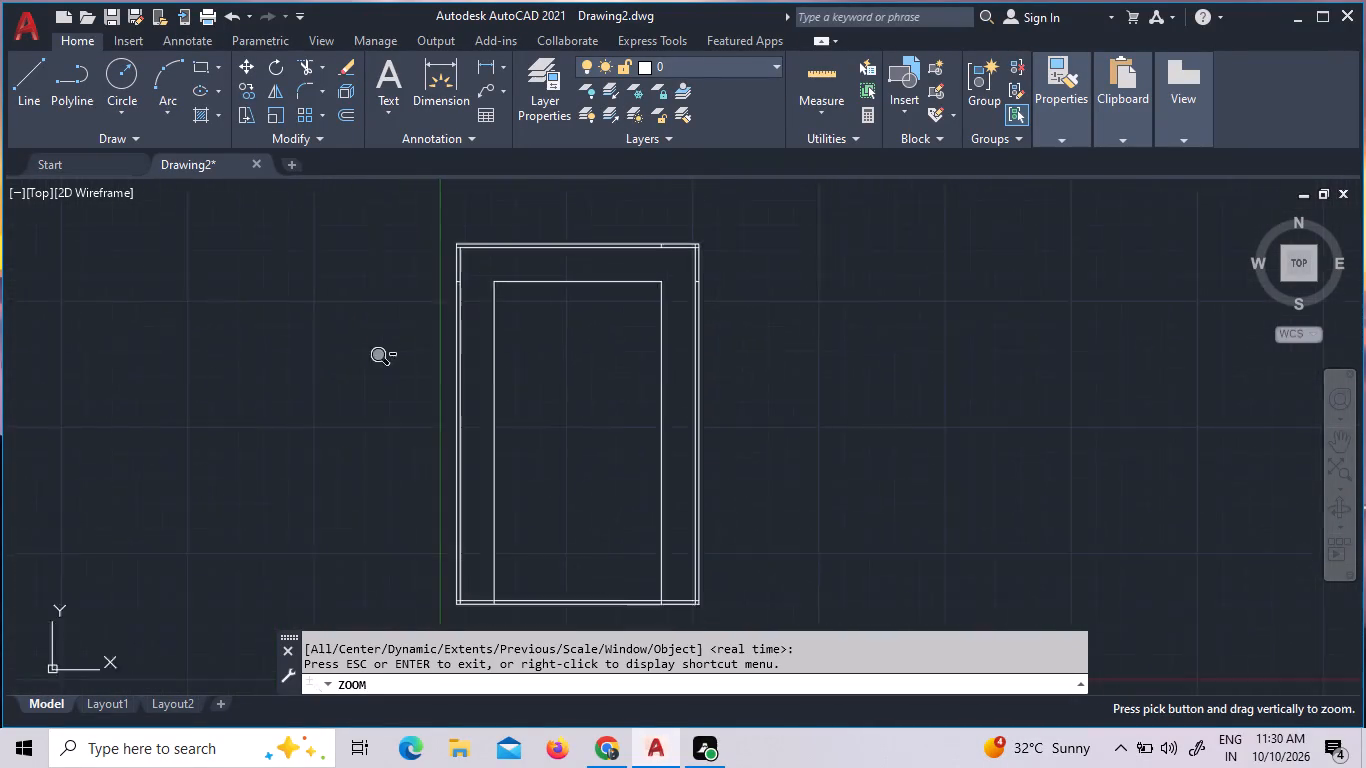
left_click_drag(388, 368, 414, 187)
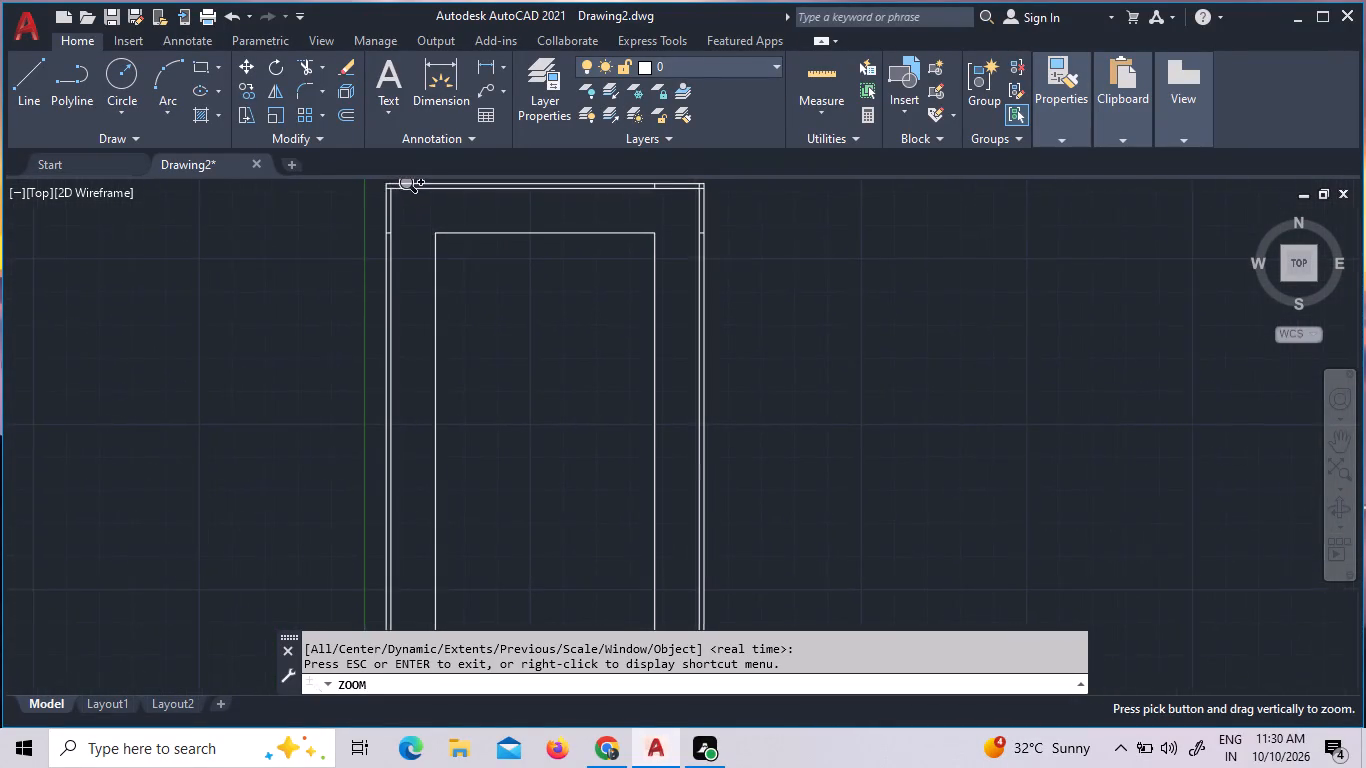
left_click_drag(414, 187, 391, 179)
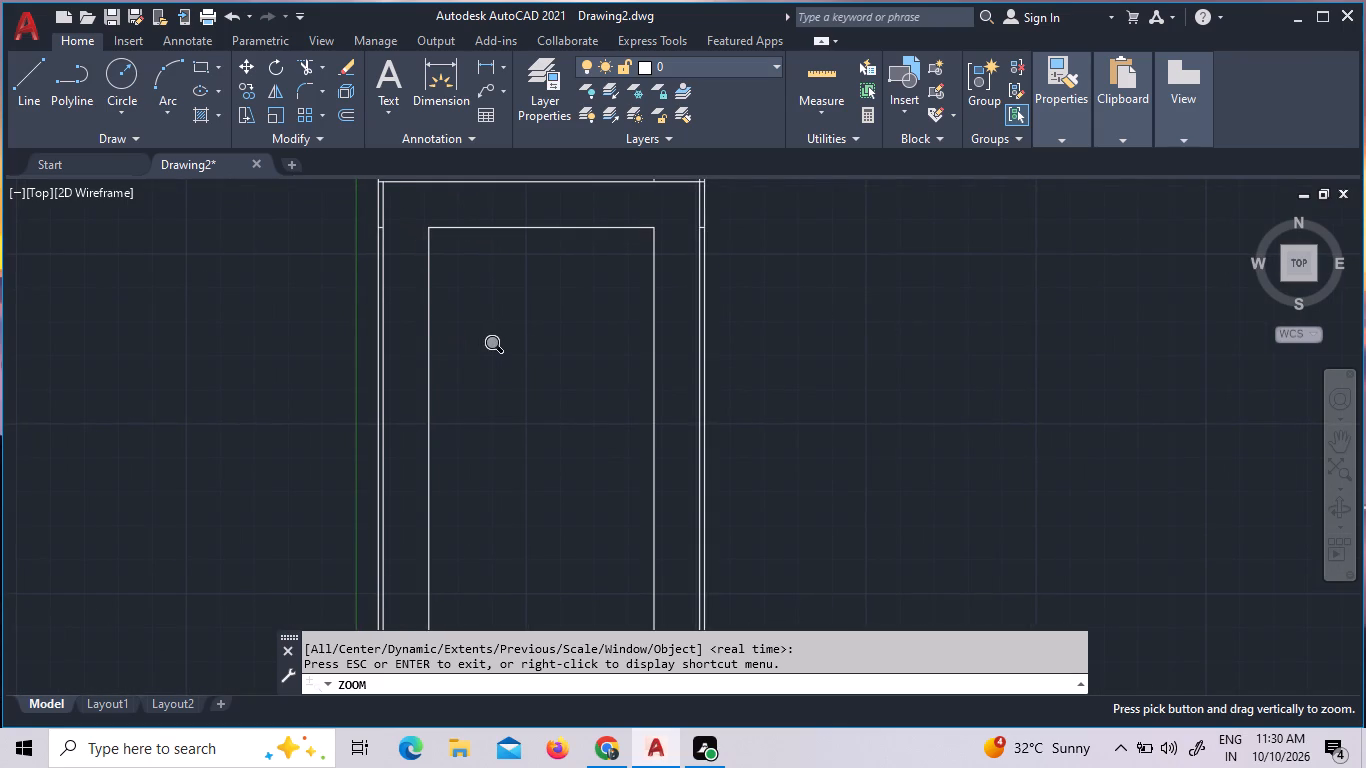
key("Escape")
middle_click(551, 365)
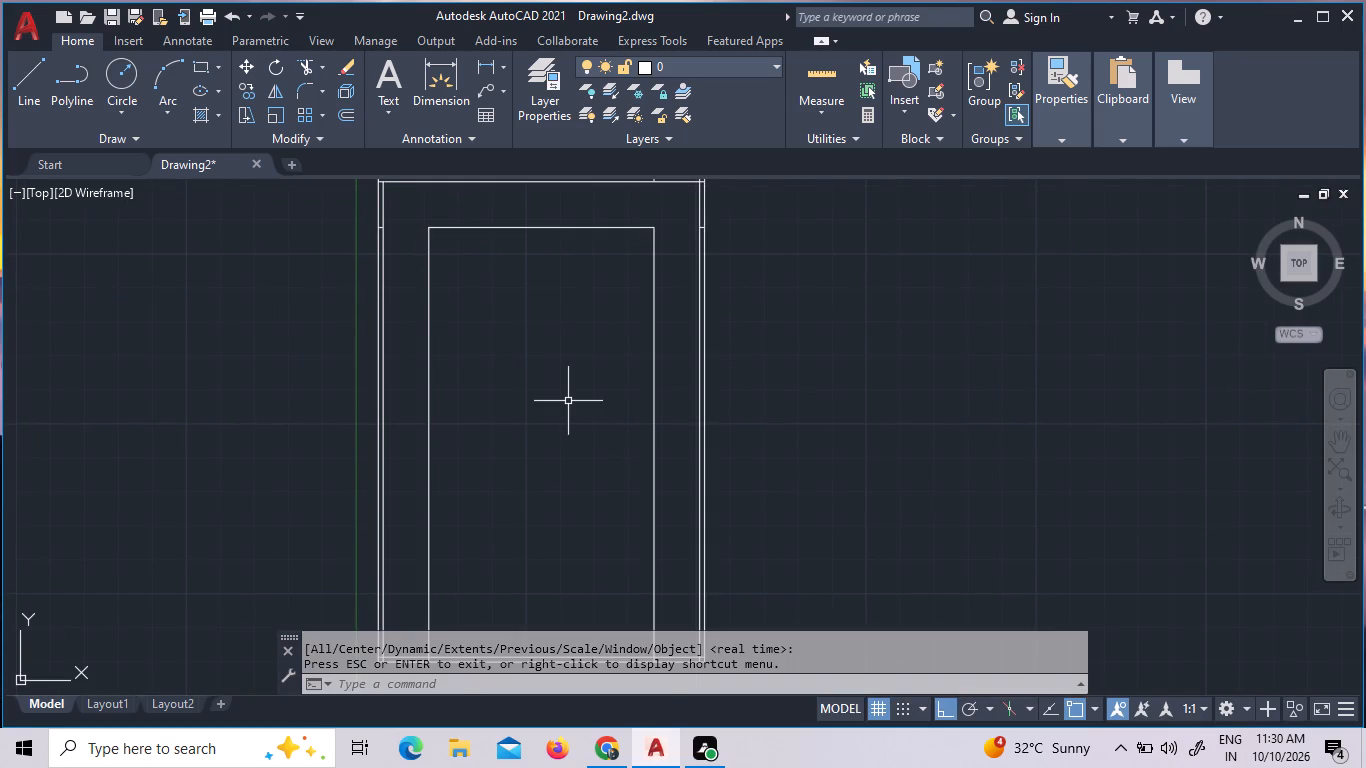
left_click(568, 400)
right_click(568, 400)
left_click(635, 192)
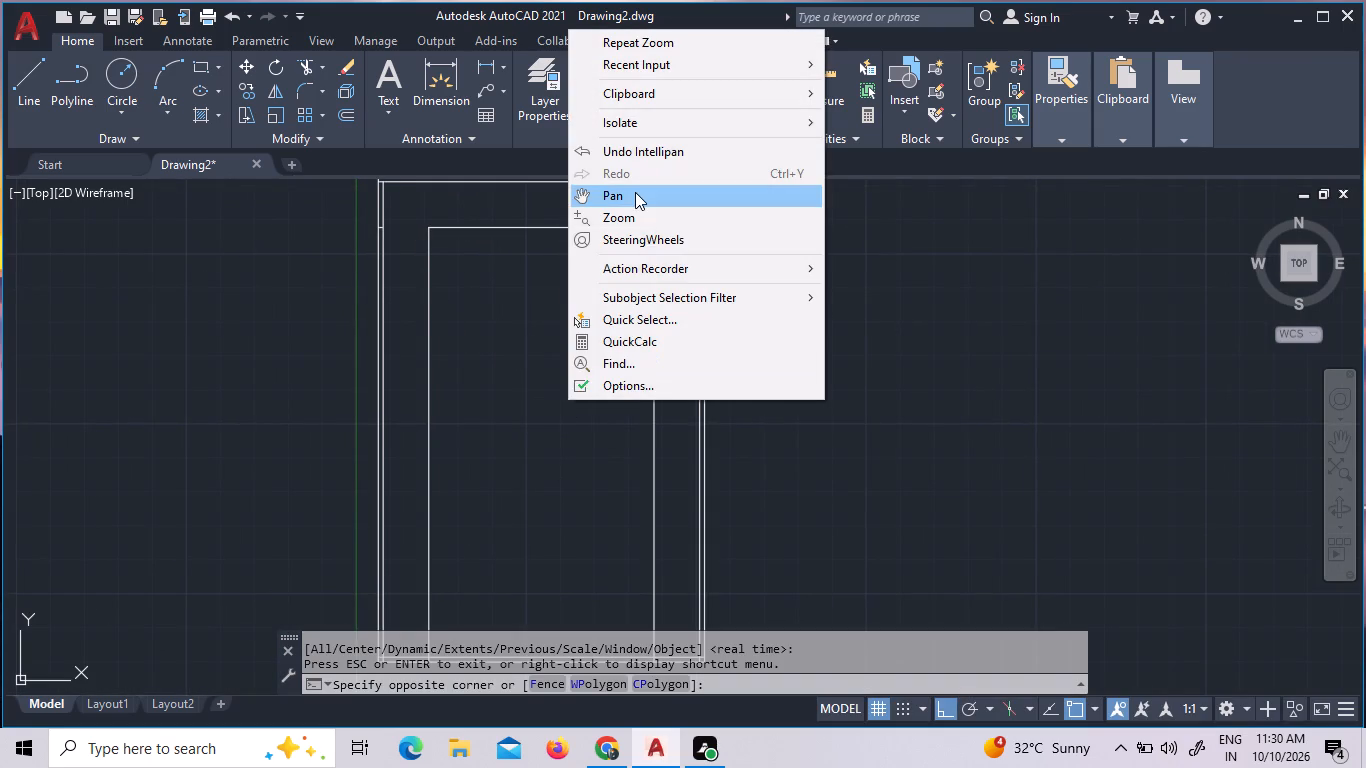
left_click_drag(555, 399, 561, 492)
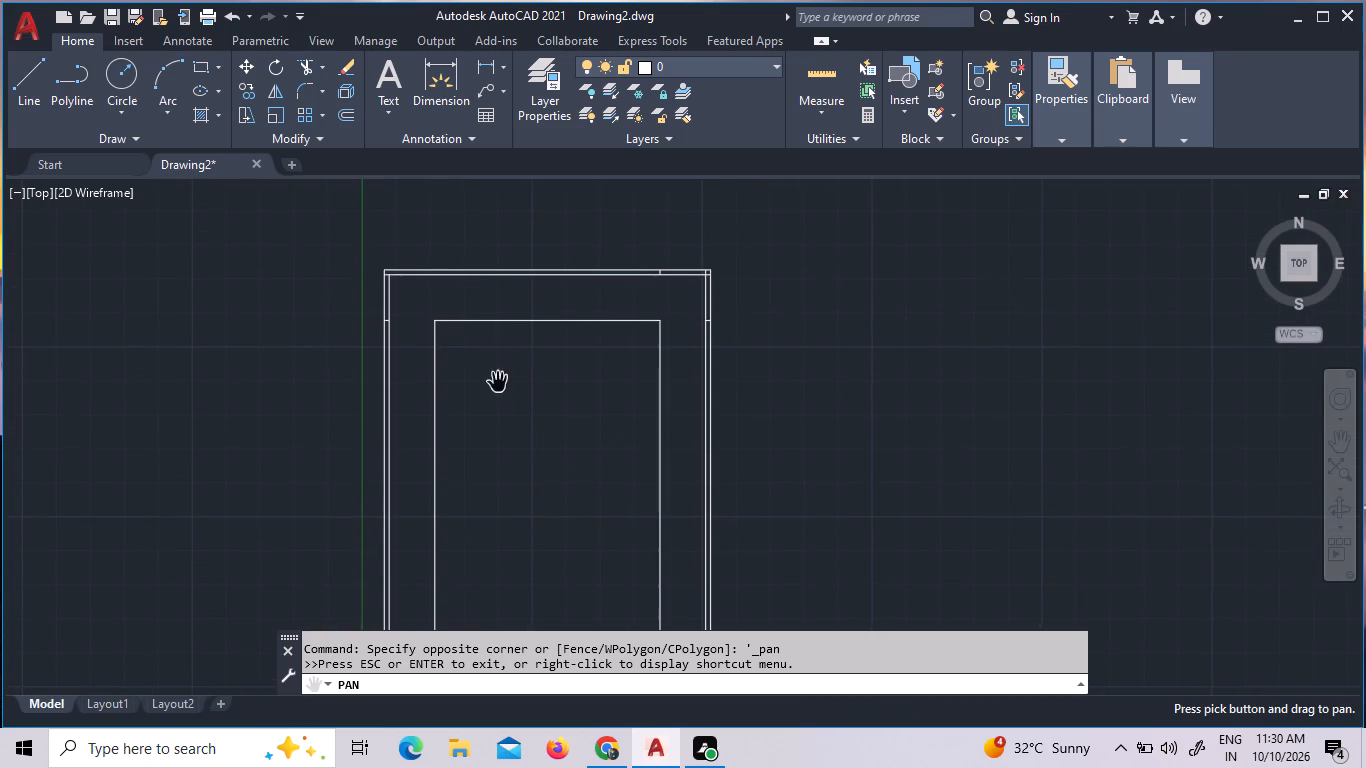
left_click_drag(503, 409, 466, 529)
key("Escape")
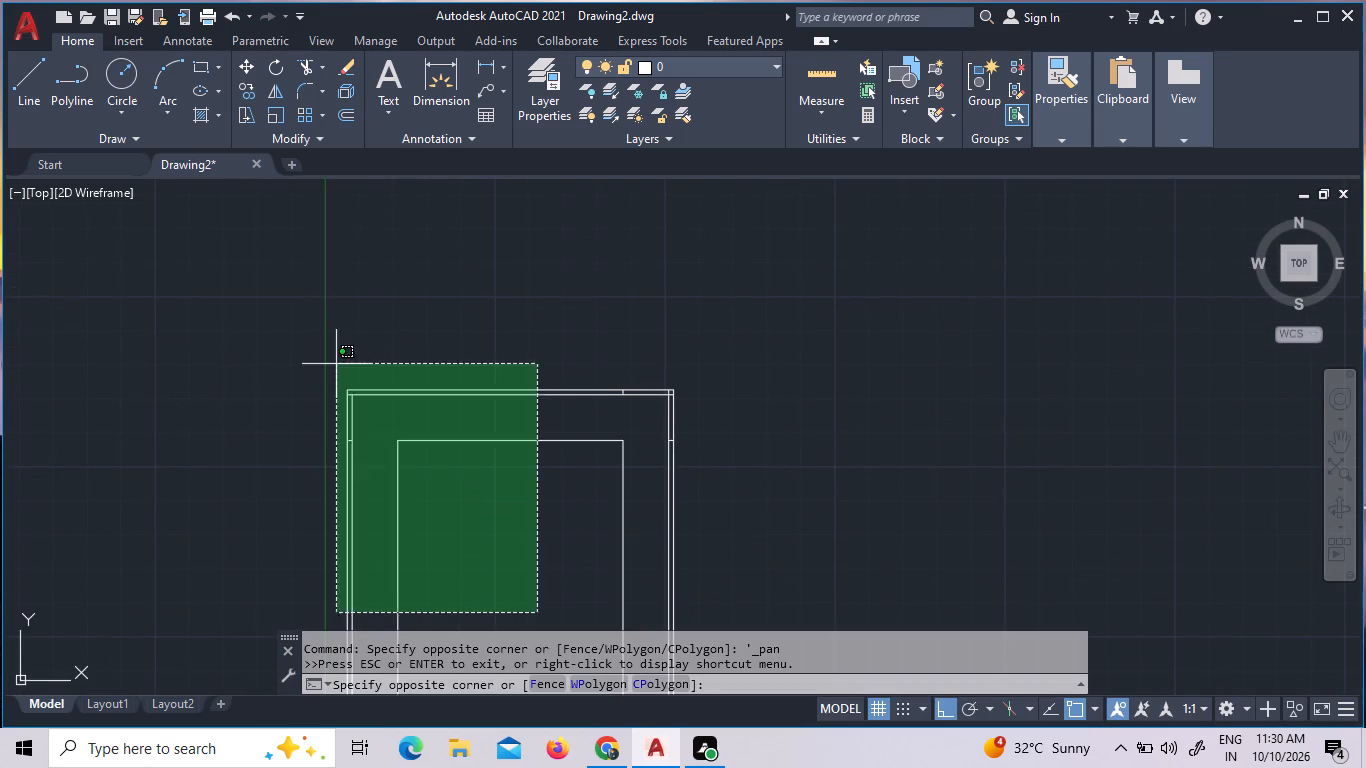
left_click(430, 490)
key("Escape")
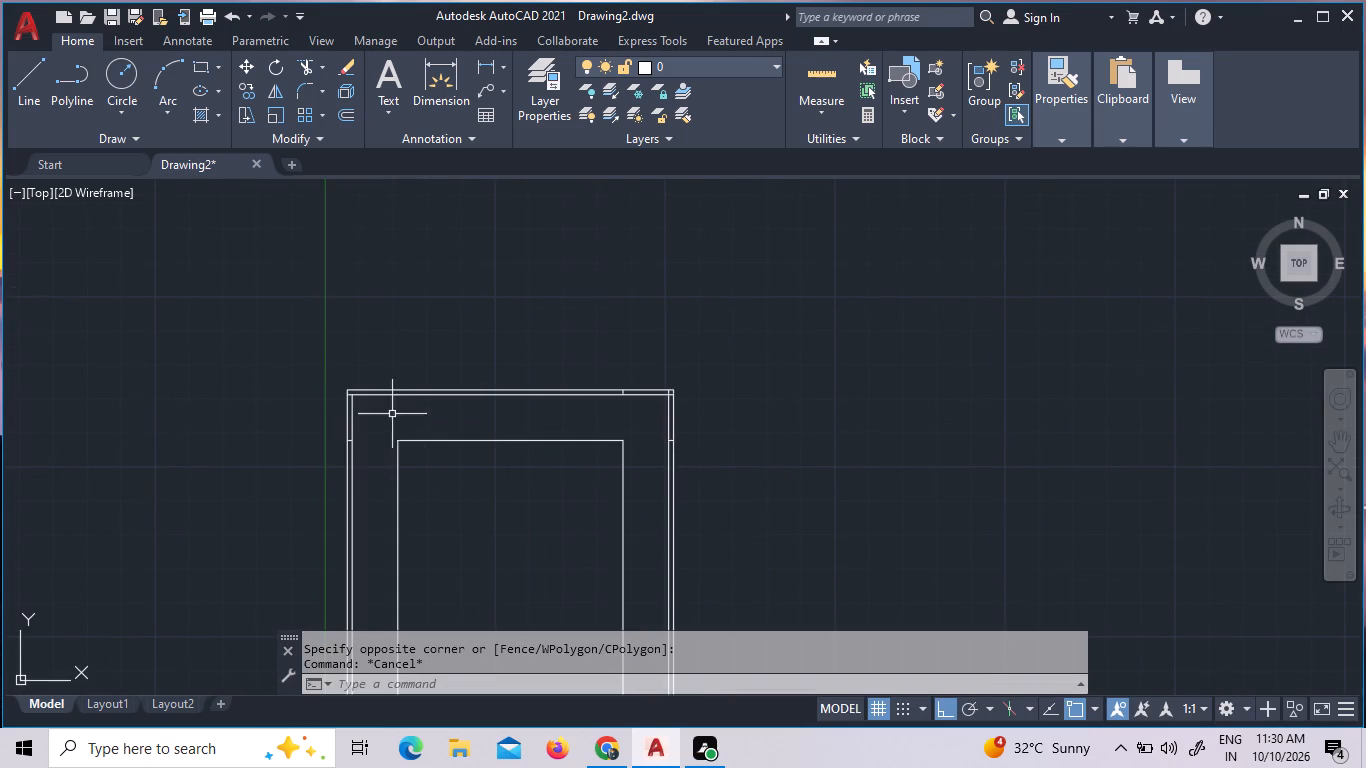
right_click(397, 486)
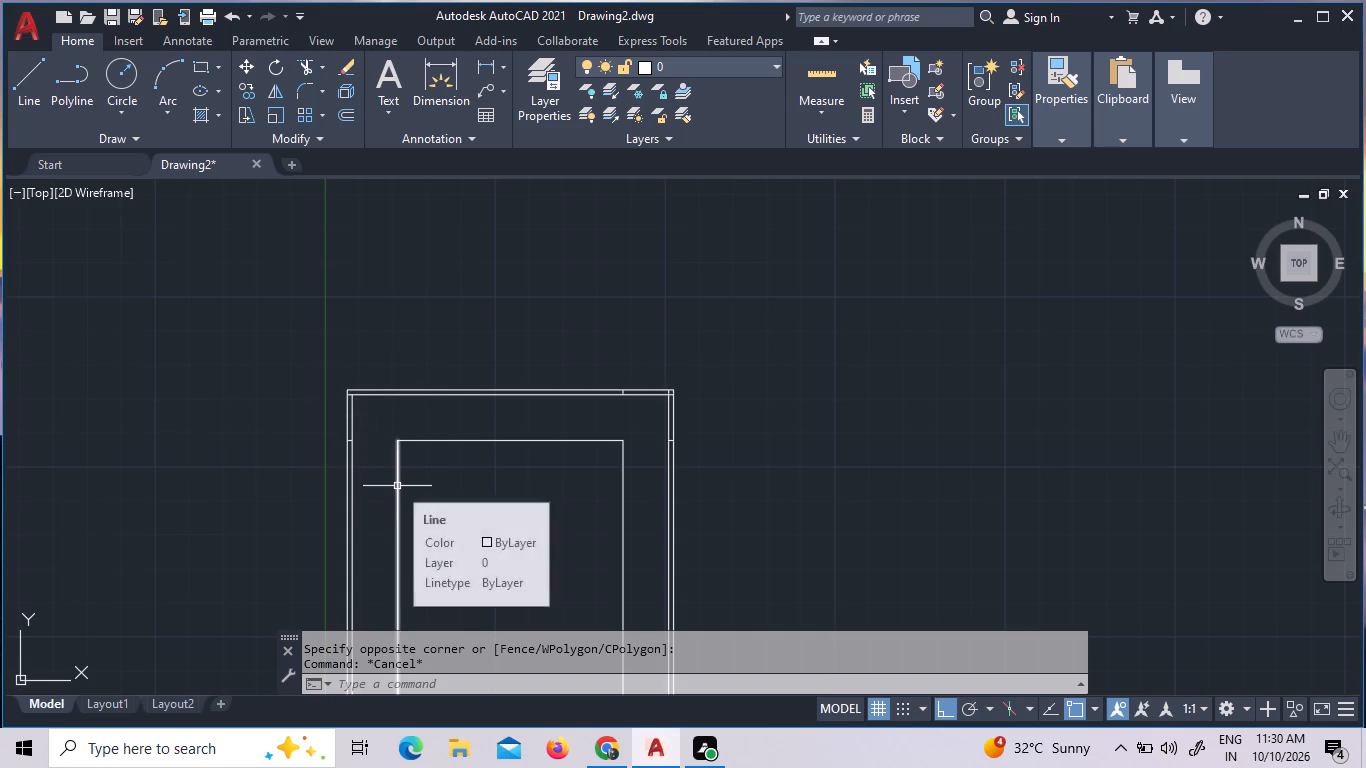
left_click(462, 307)
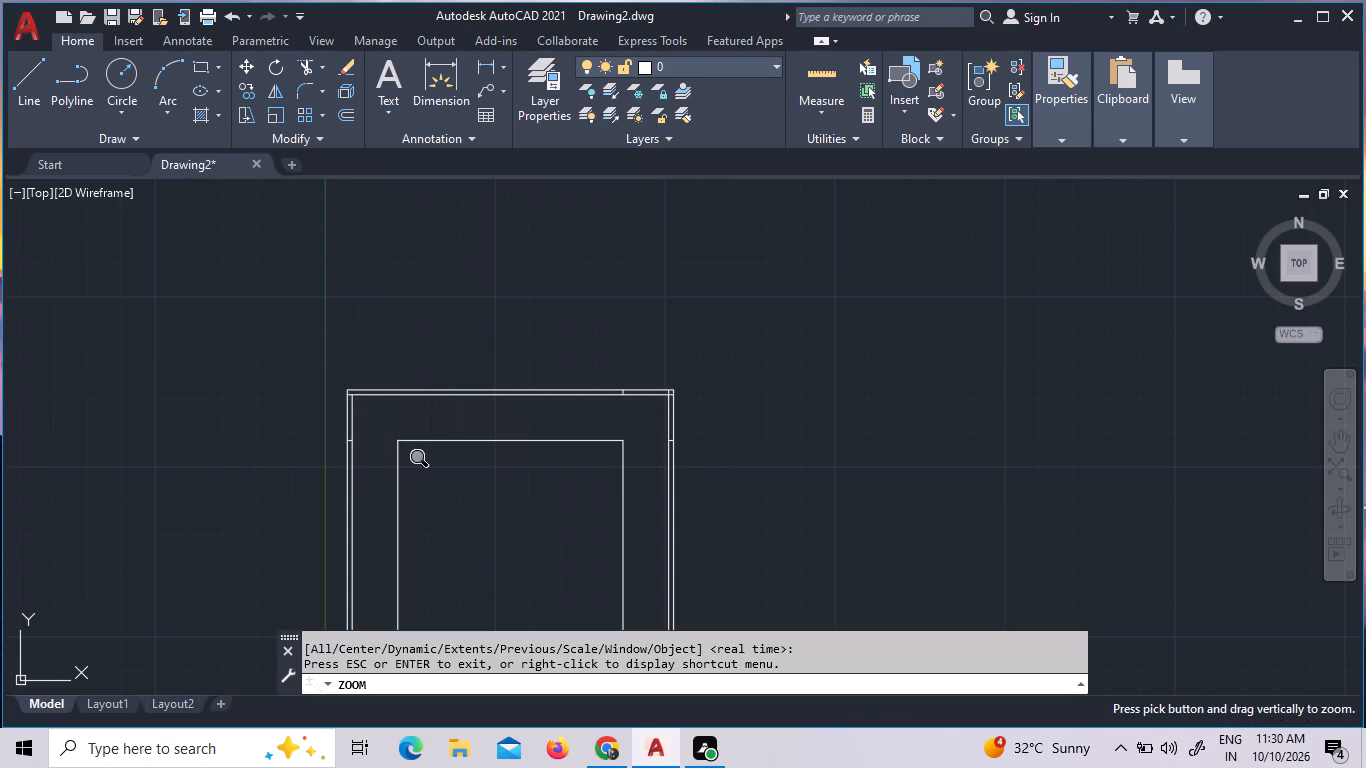
left_click_drag(355, 398, 355, 399)
left_click_drag(355, 399, 416, 489)
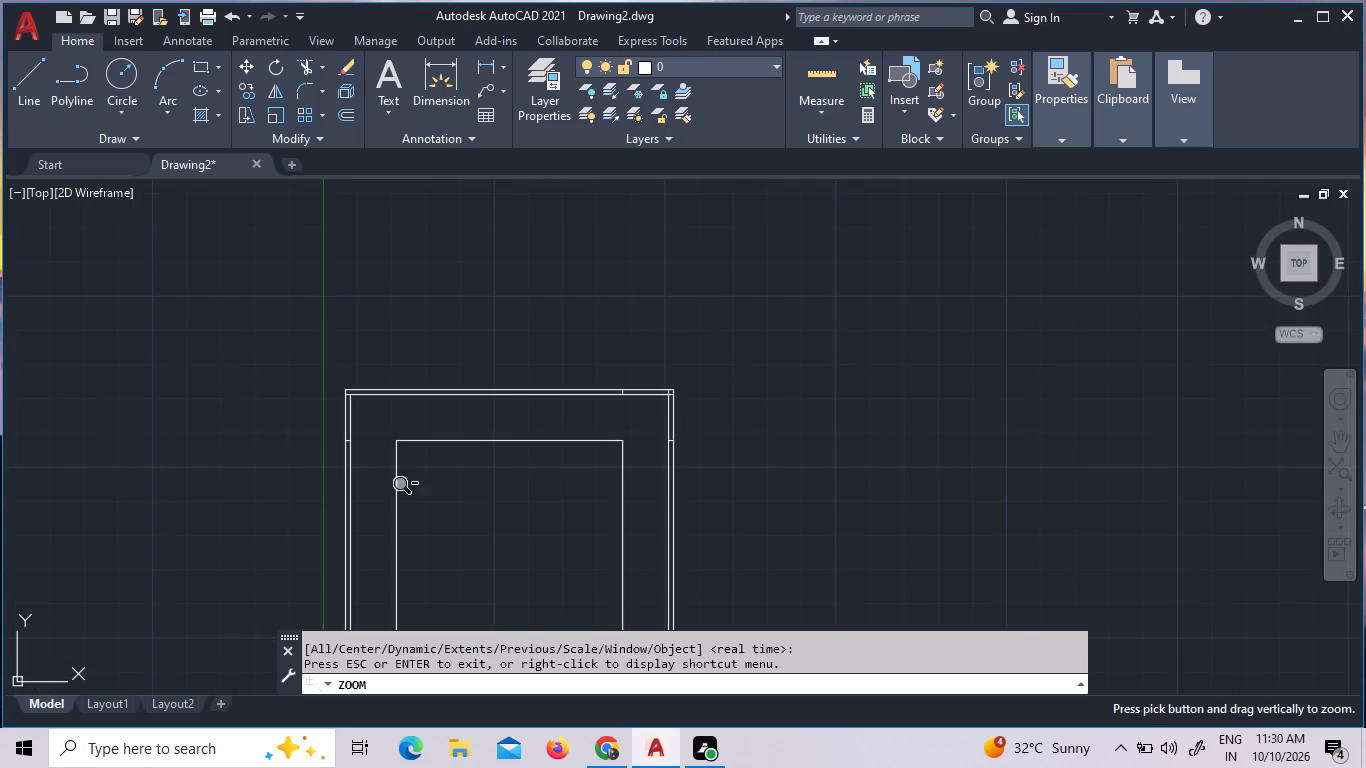
left_click_drag(416, 489, 443, 419)
left_click_drag(314, 393, 195, 359)
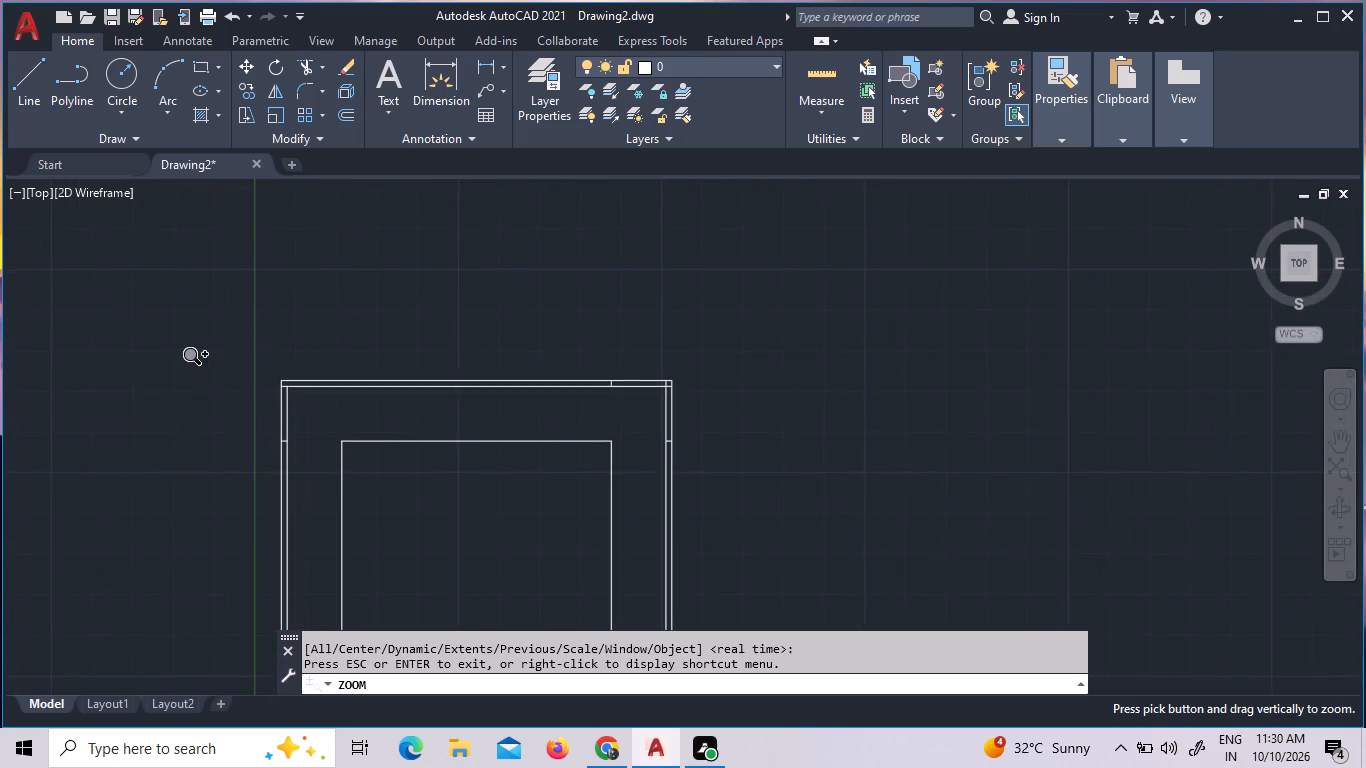
left_click_drag(195, 359, 543, 505)
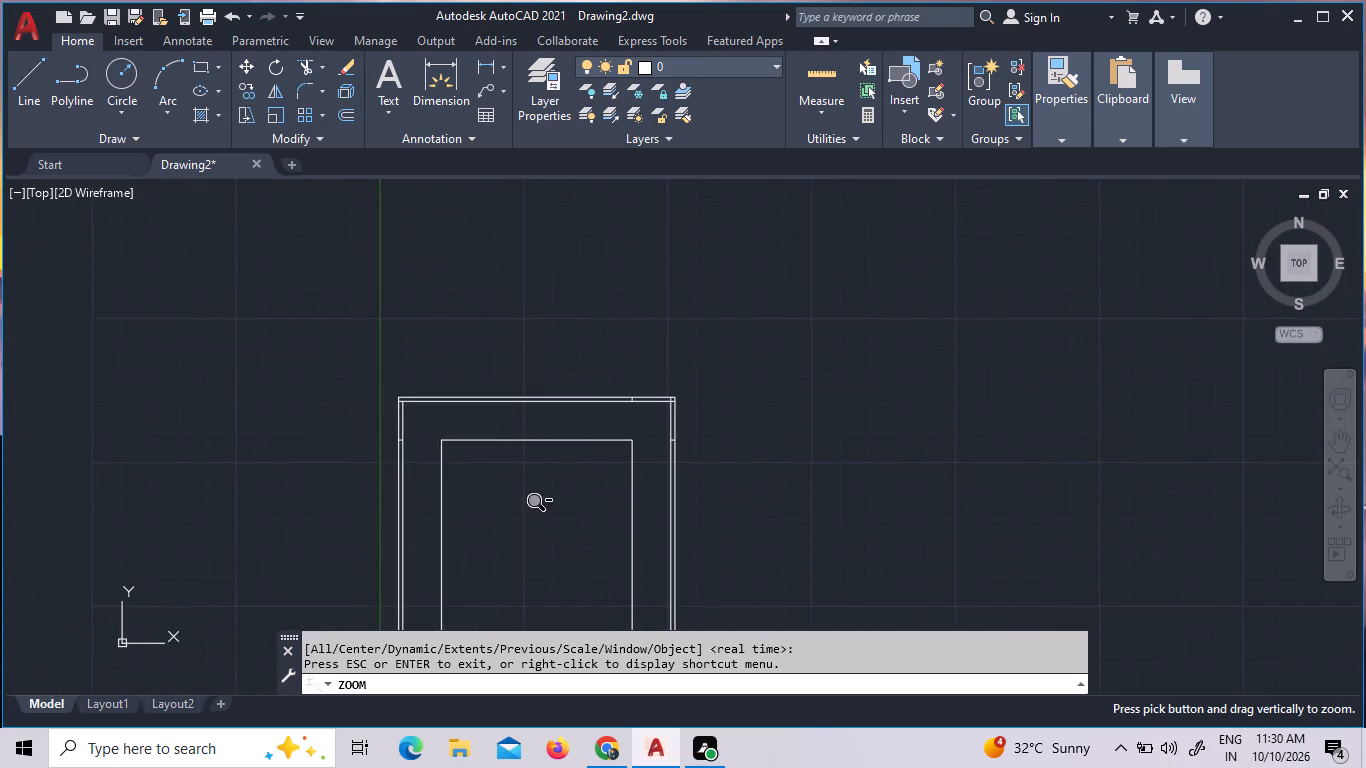
left_click_drag(543, 505, 50, 450)
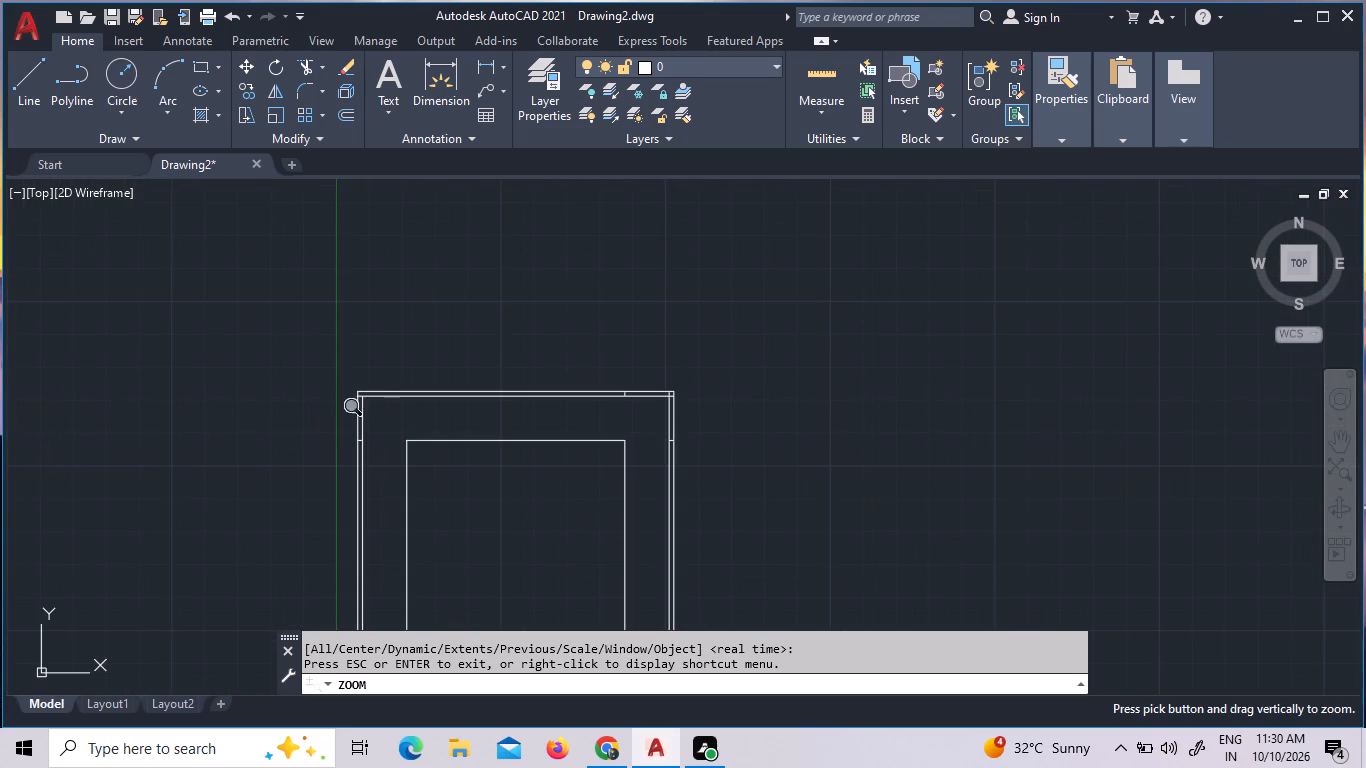
Trim the leftover line stub inside the top outer wall and the crossing line ends at the walls' upper-right corner.
left_click_drag(366, 400, 256, 429)
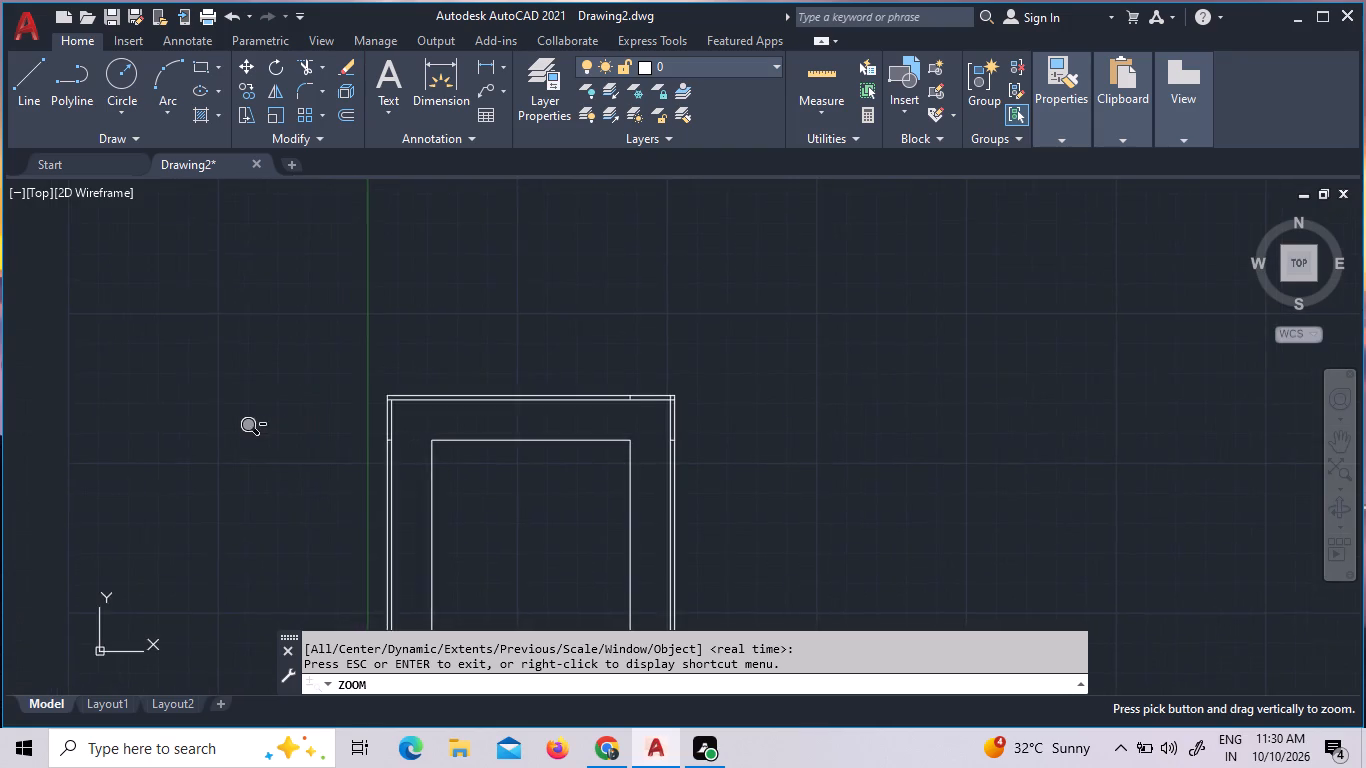
left_click_drag(256, 429, 802, 140)
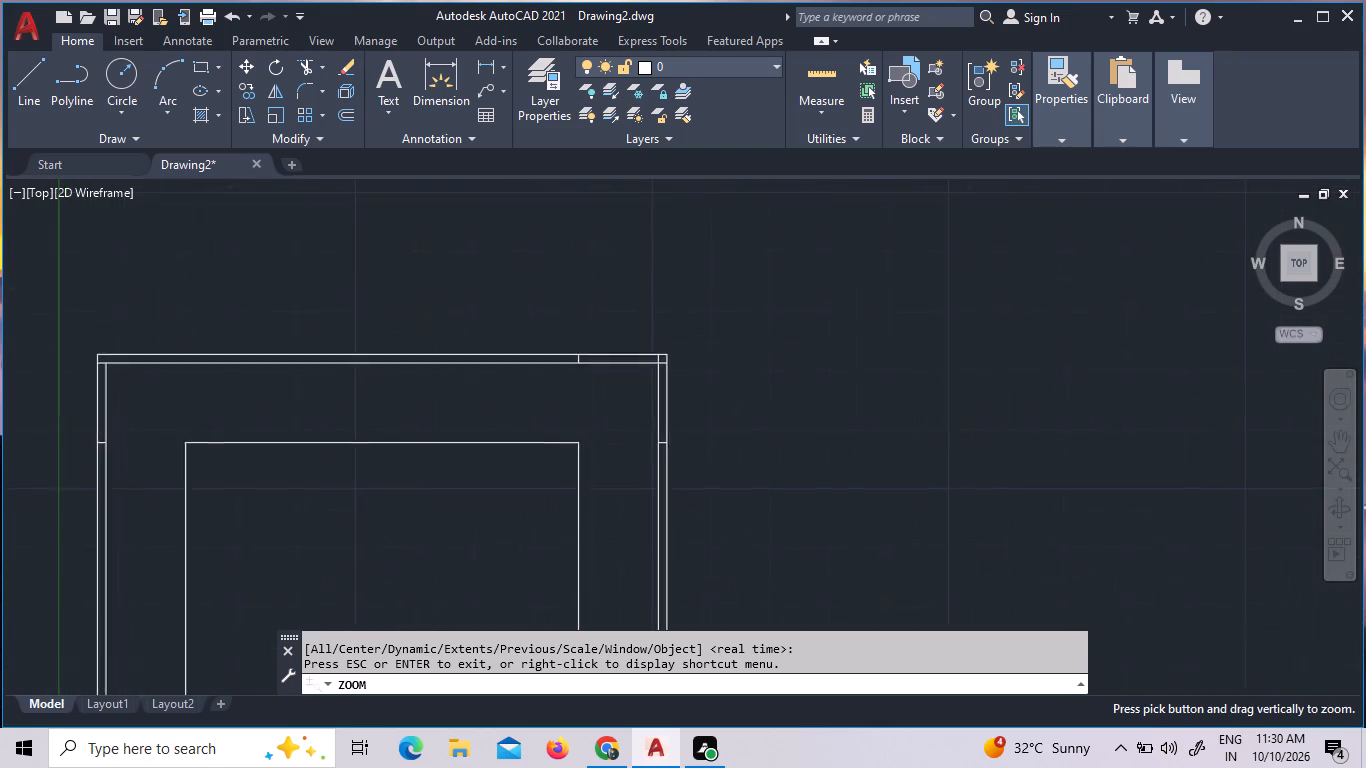
left_click_drag(802, 140, 1005, 261)
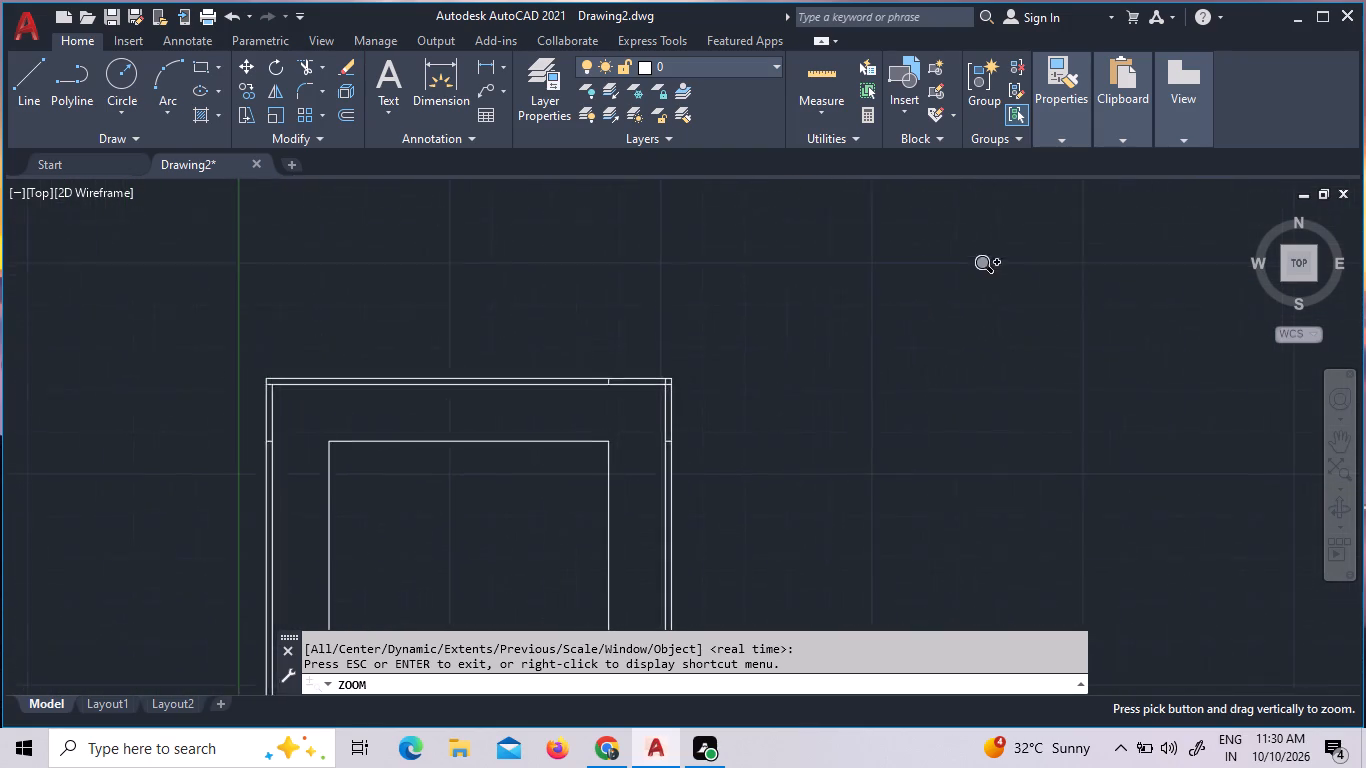
left_click_drag(1005, 261, 1334, 170)
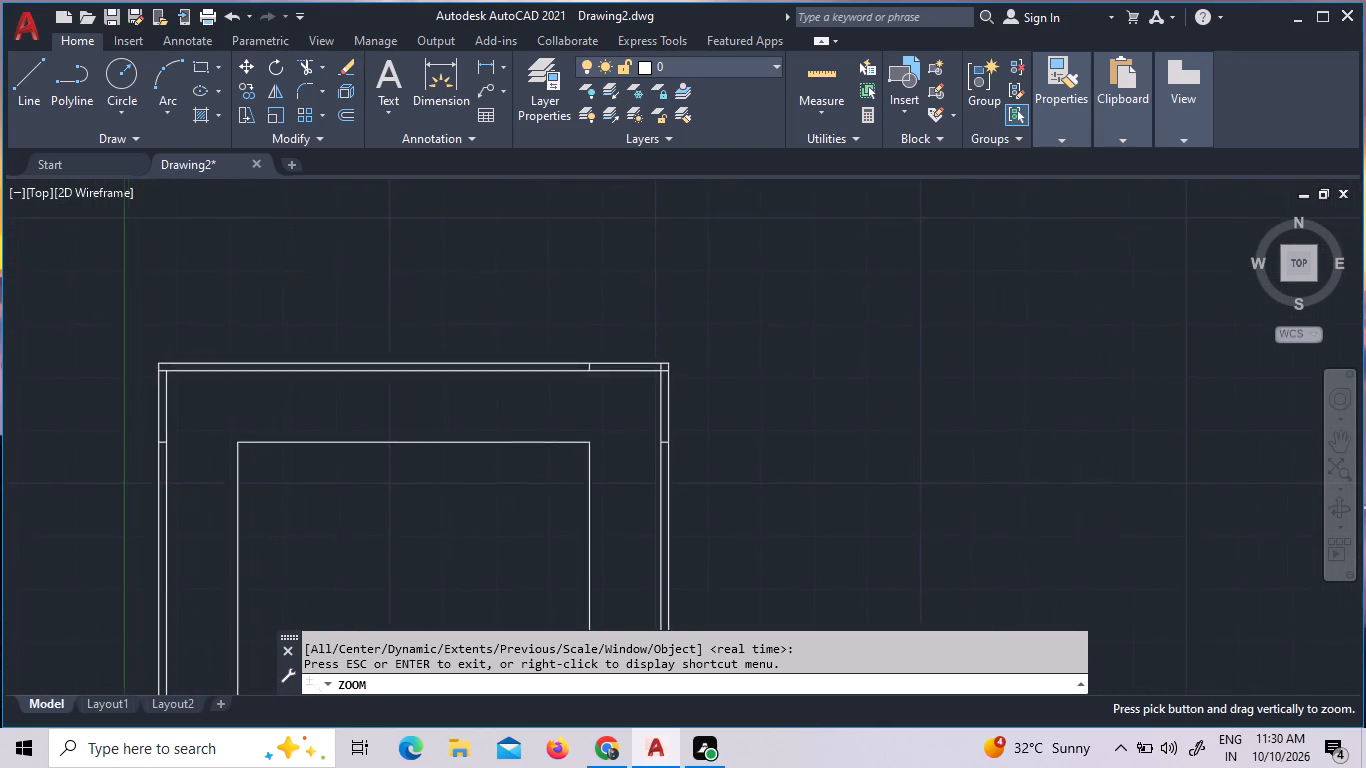
left_click_drag(1334, 170, 1365, 119)
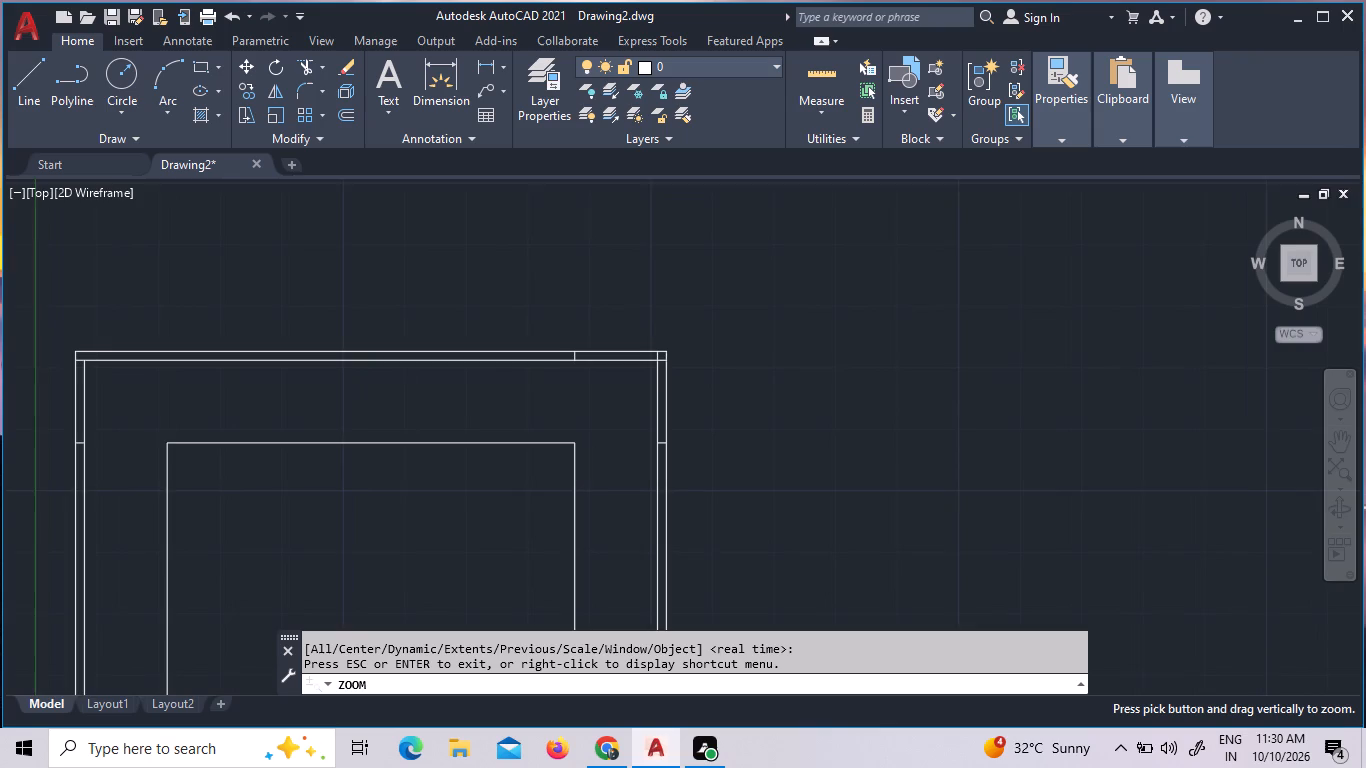
left_click_drag(1365, 119, 1365, 115)
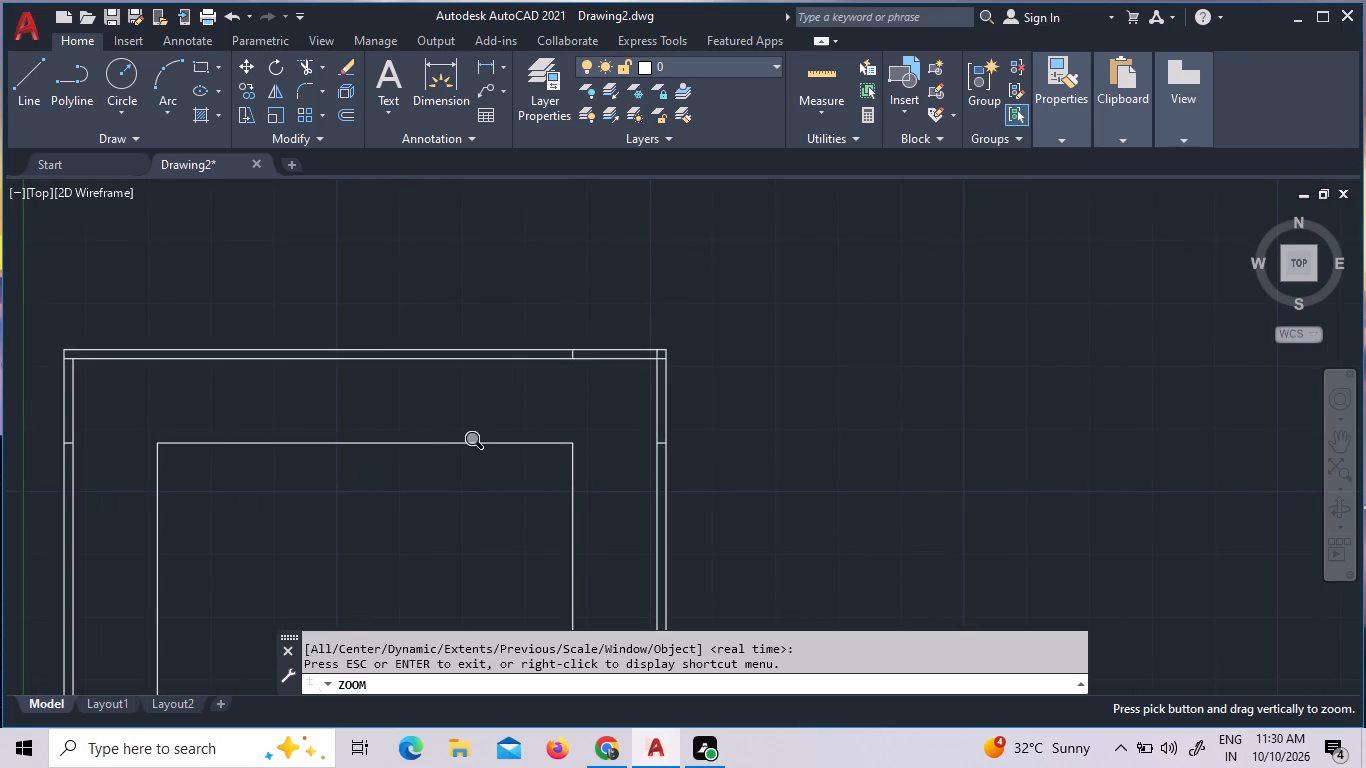
key("Escape")
key("r")
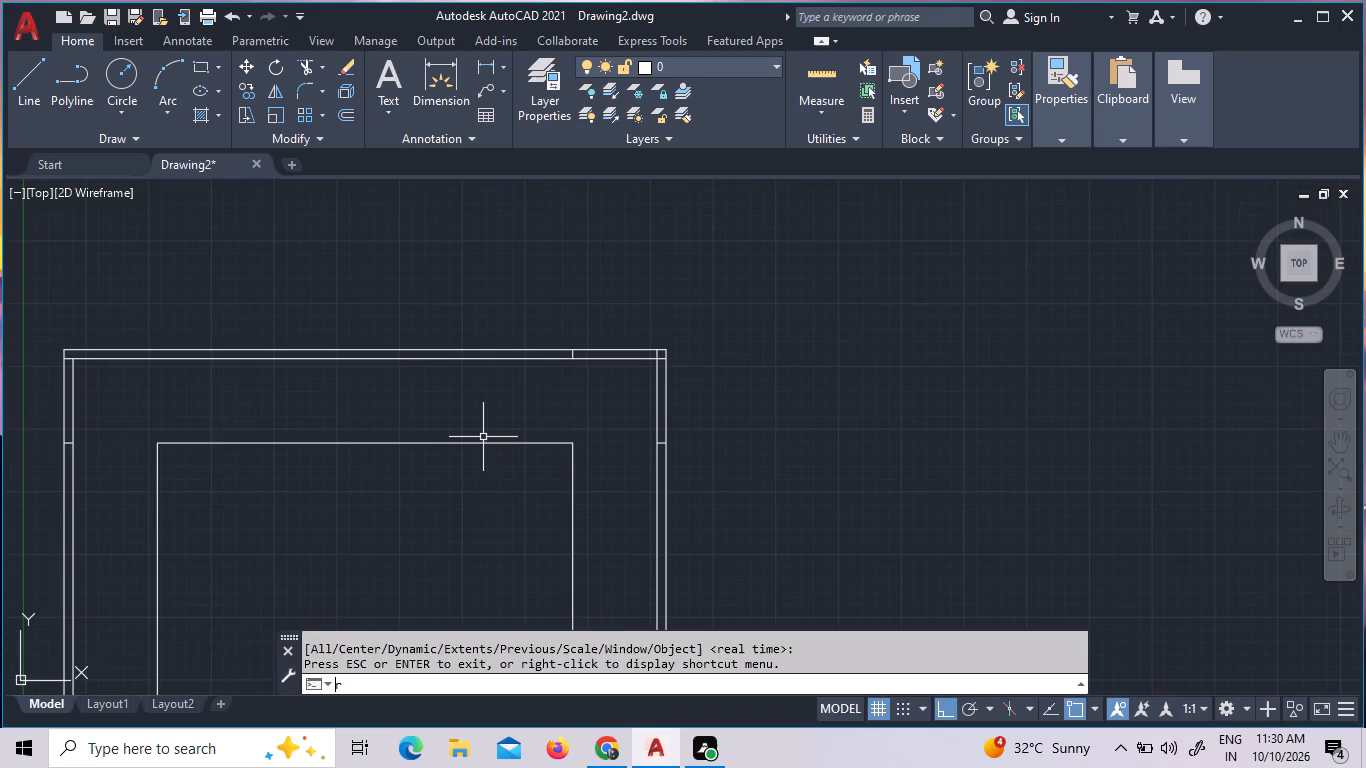
key("BackSpace")
type("tr")
key("space")
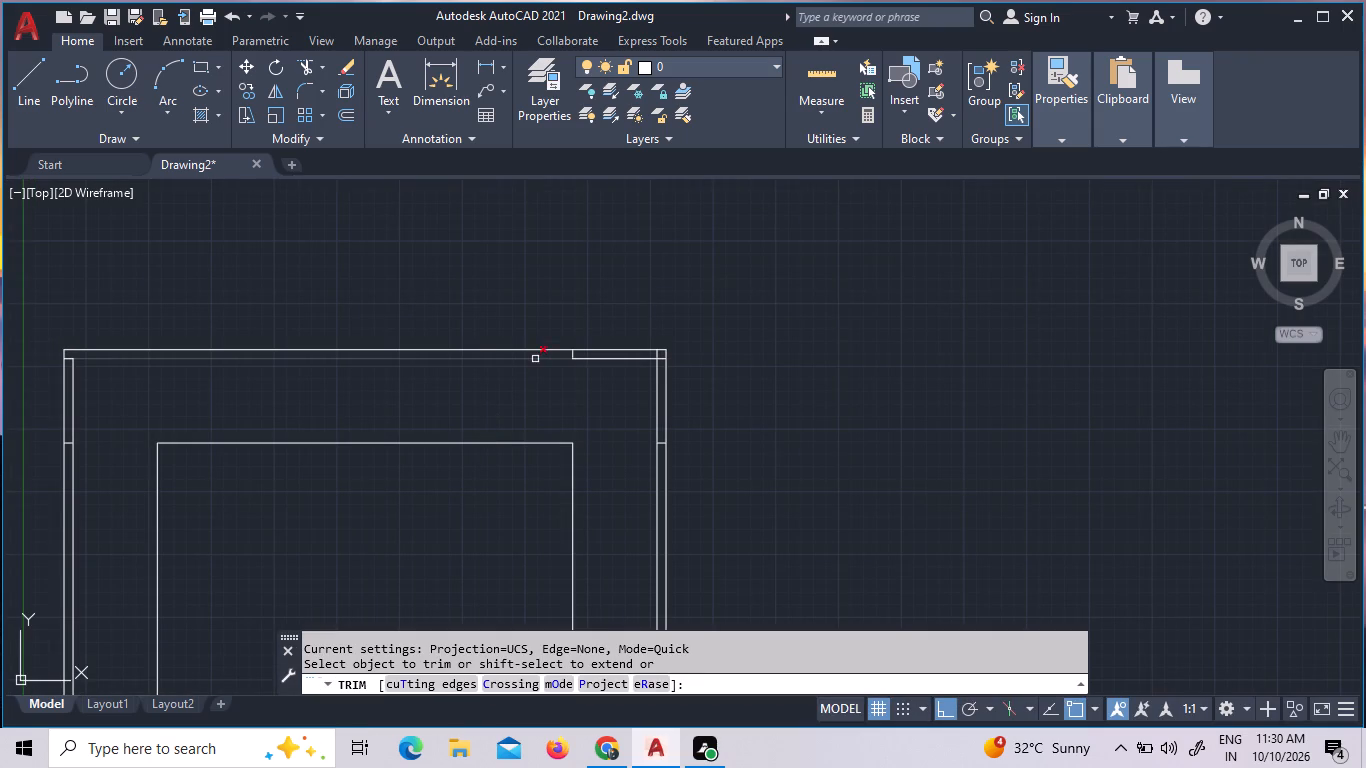
left_click(572, 354)
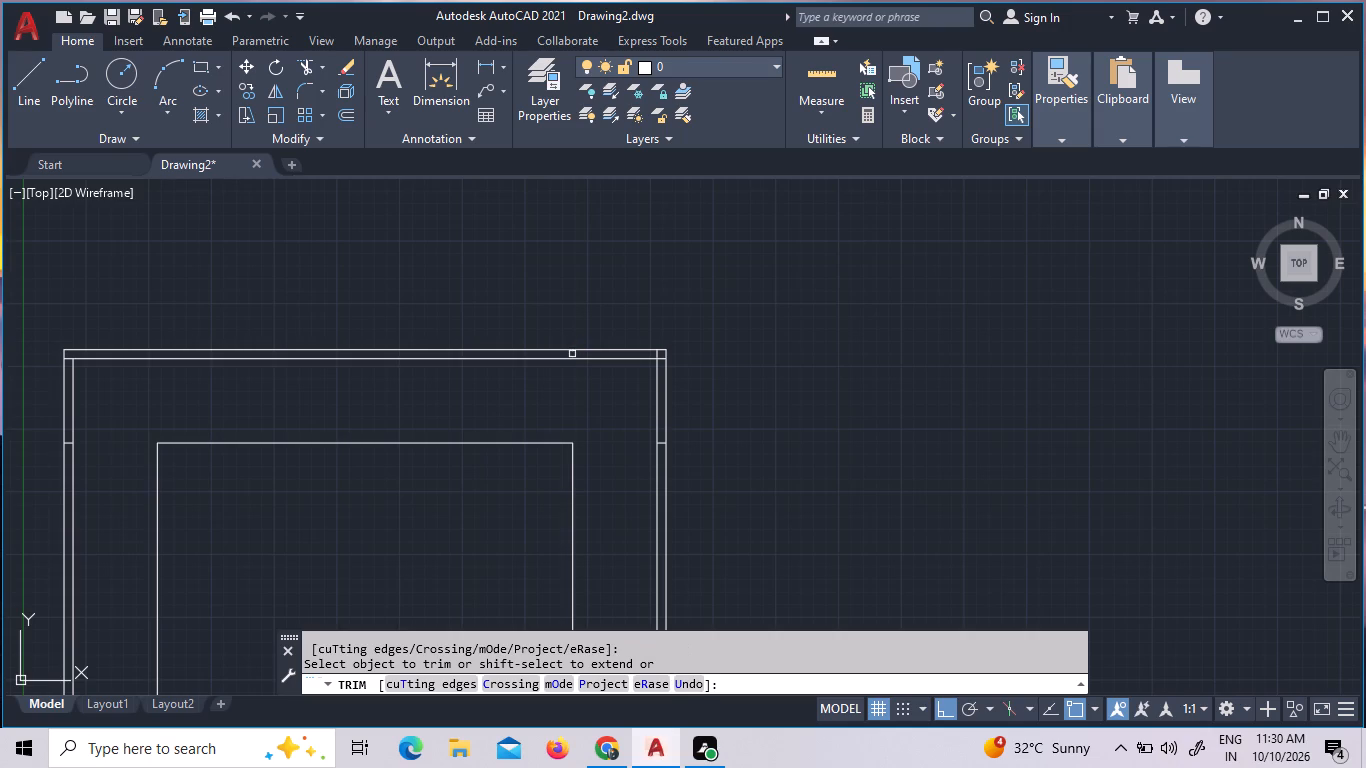
left_click(657, 354)
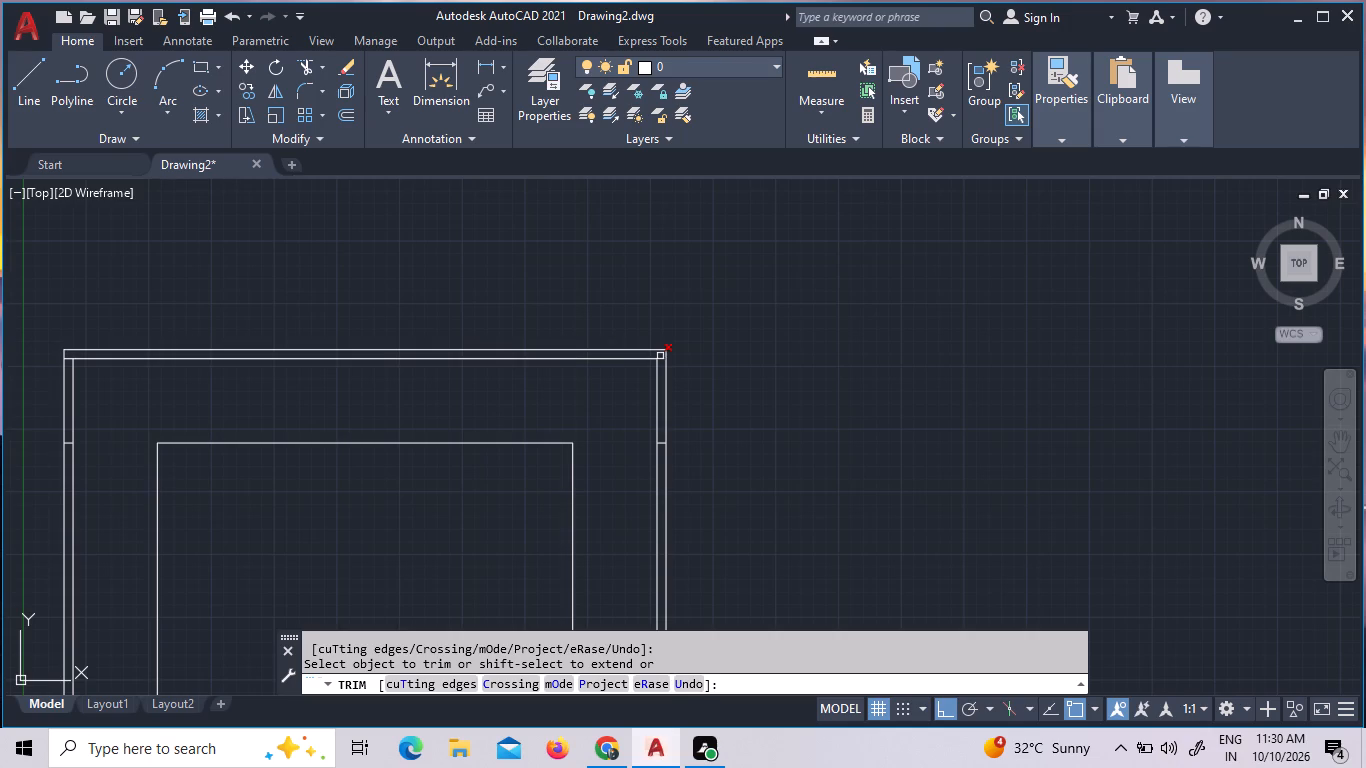
left_click(660, 356)
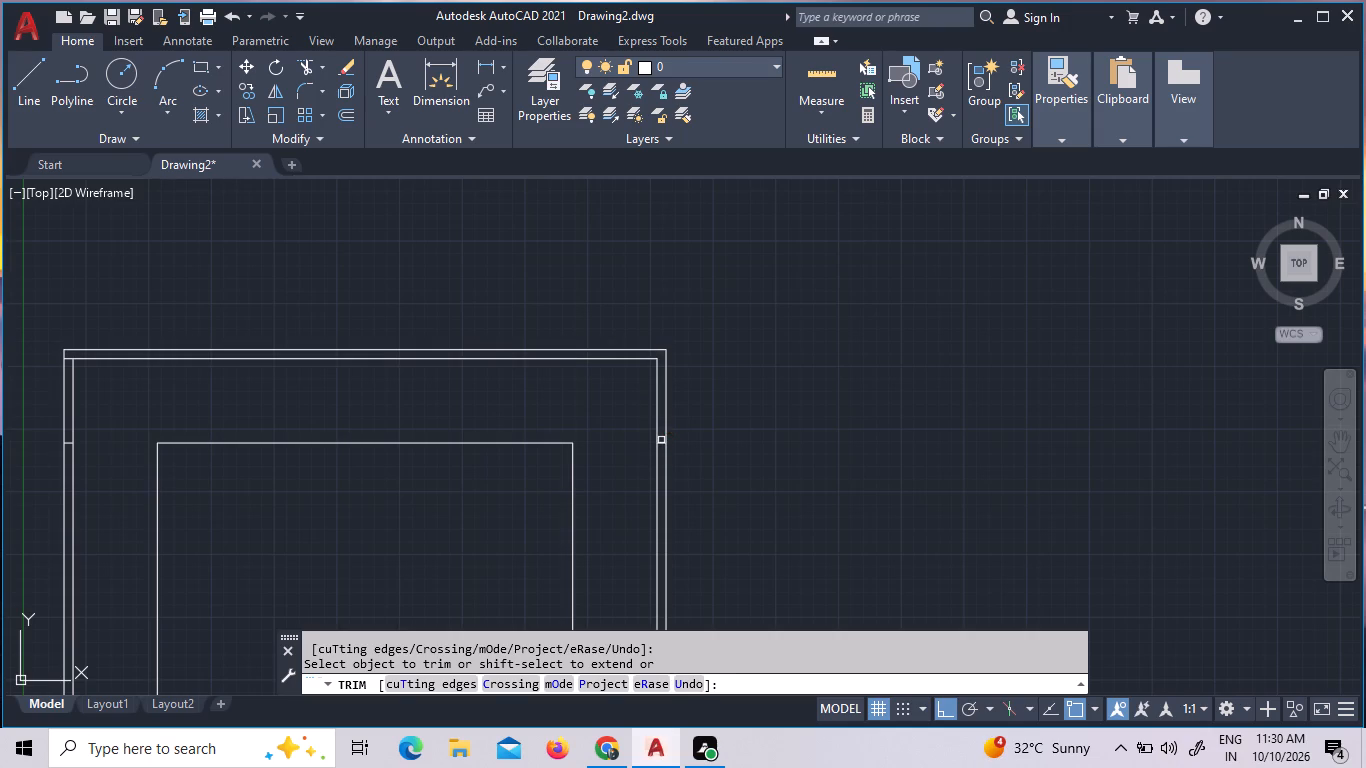
Trim the short stubs crossing the right and left outer walls, plus the leftover line end at the upper-left wall corner.
left_click(661, 440)
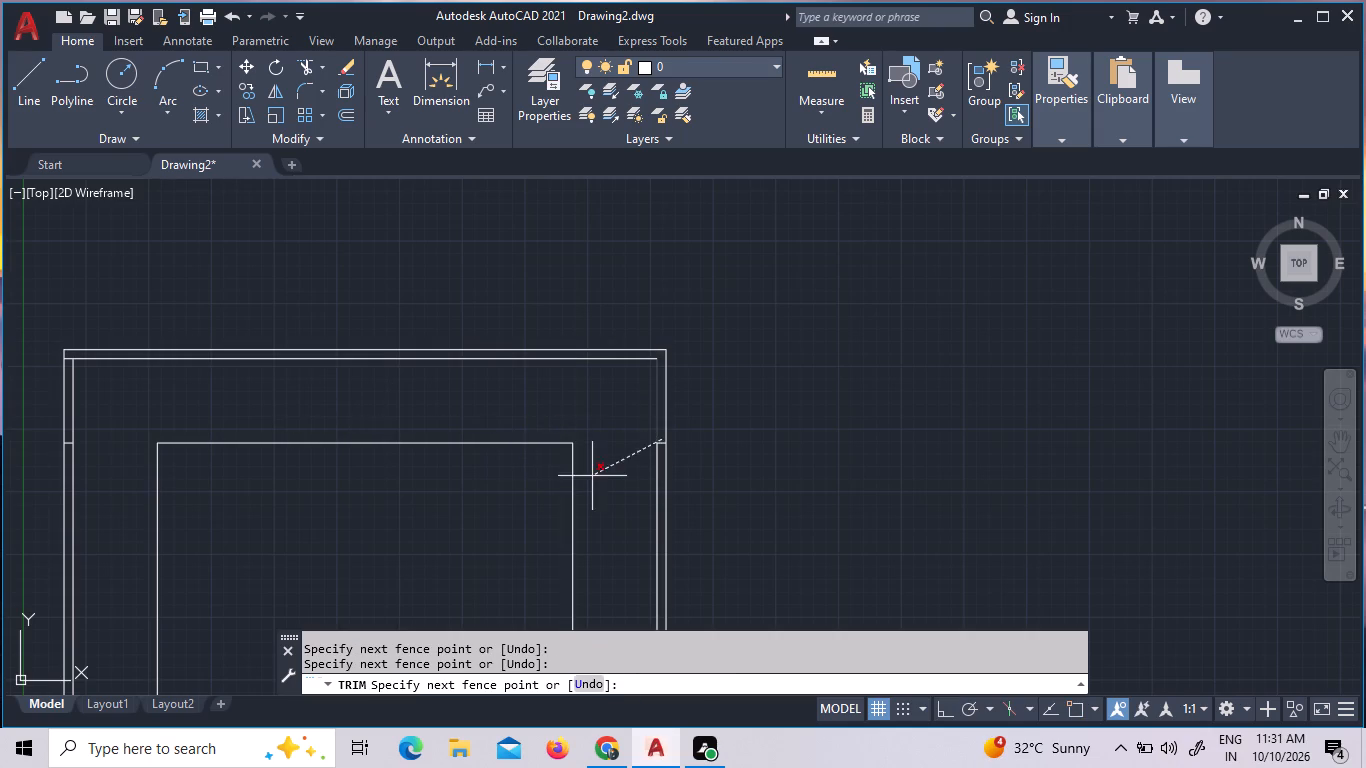
left_click(662, 509)
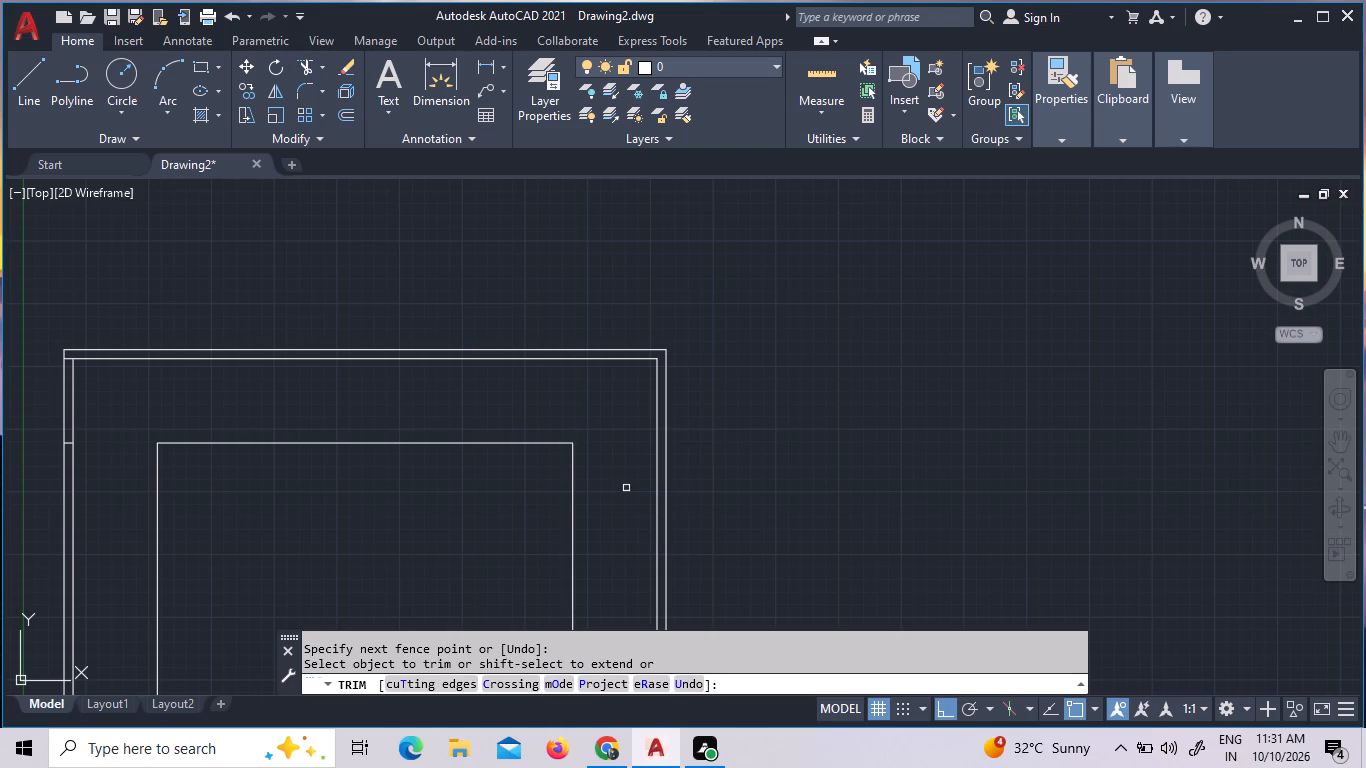
left_click(69, 444)
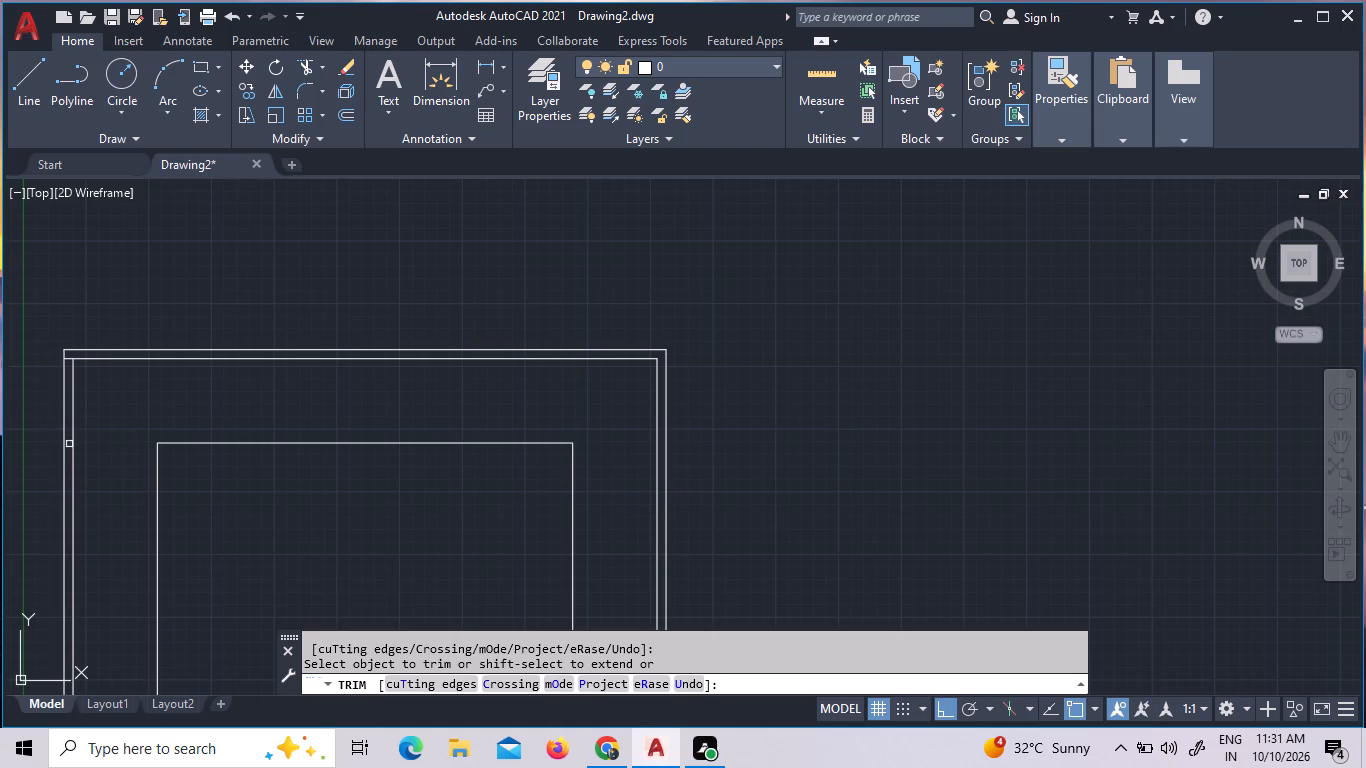
left_click(67, 359)
key("Escape")
Offset the right vertical line of the interior rectangle 14'3" toward the building's interior.
middle_click_drag(387, 520, 393, 468)
middle_click_drag(376, 550, 379, 425)
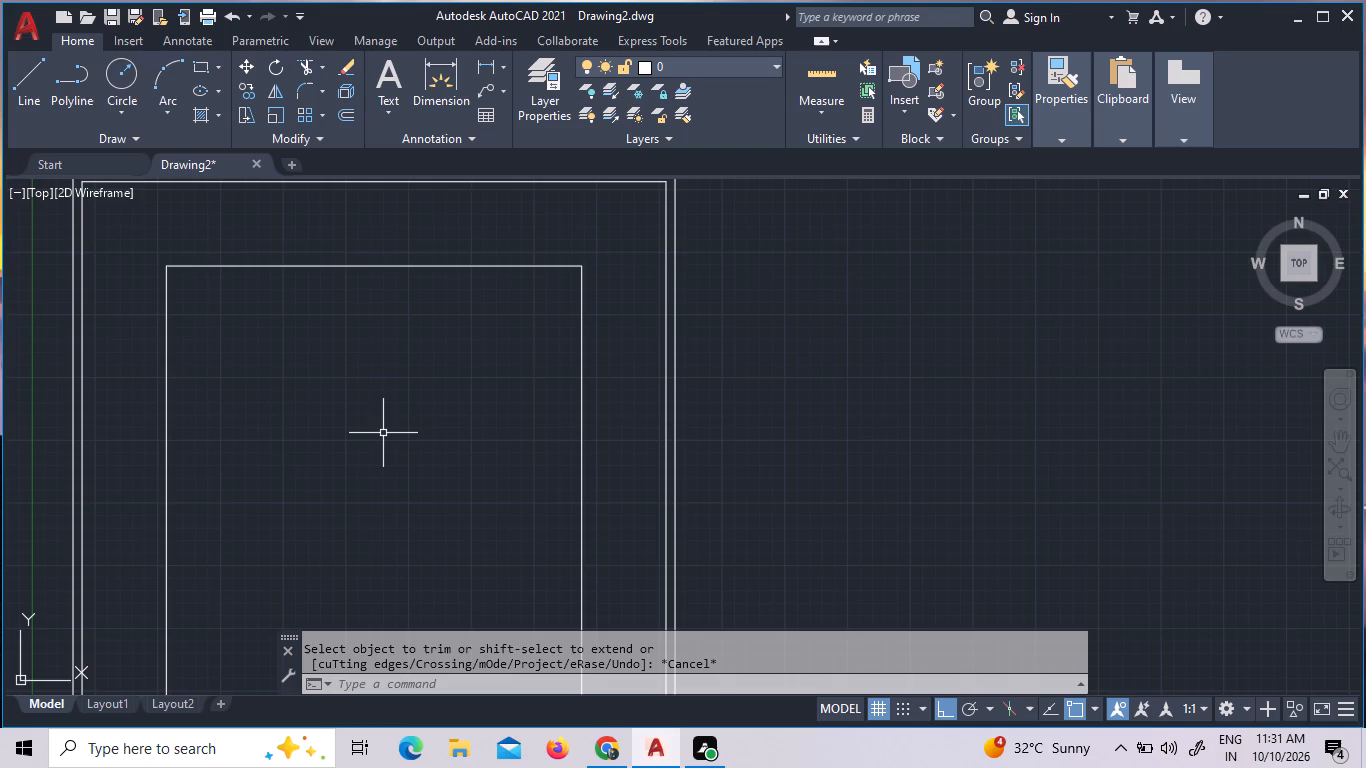
key("o")
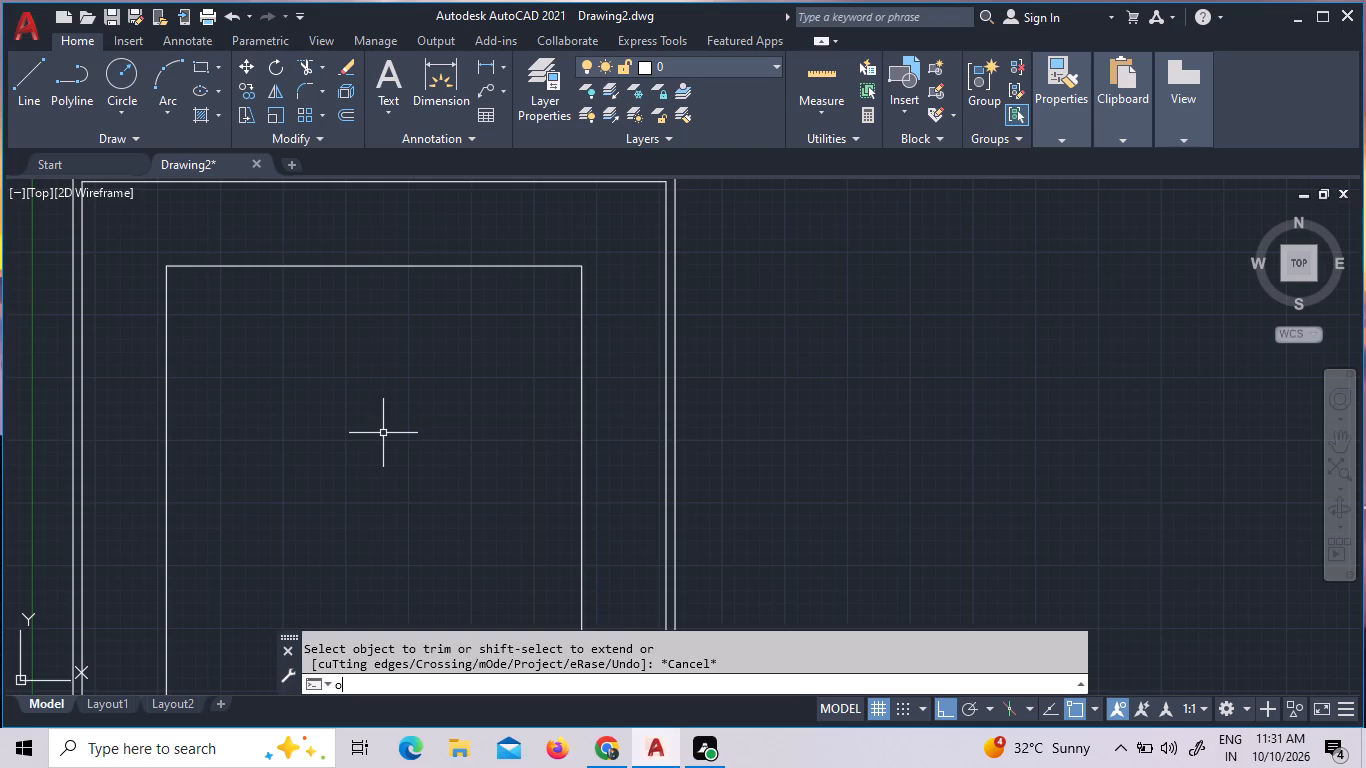
key("Return")
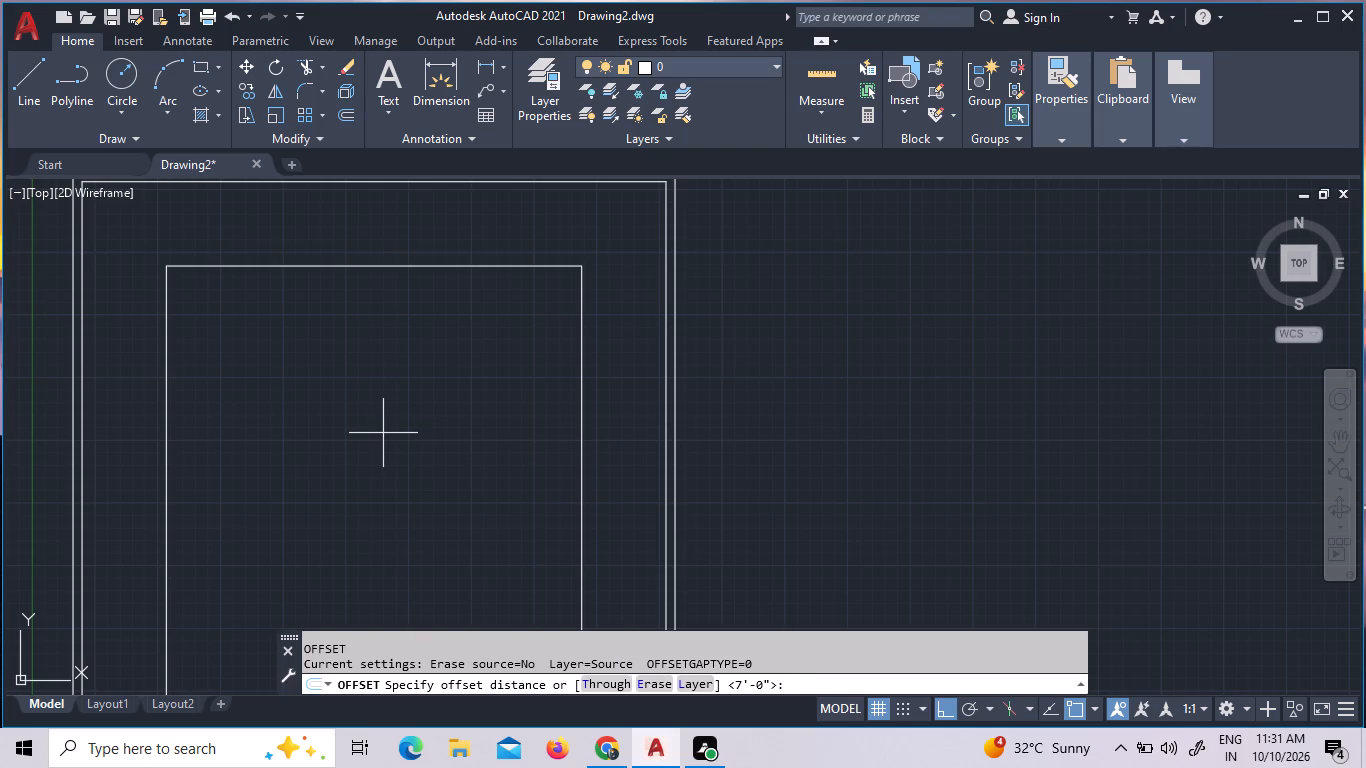
type("14'")
key("3")
key("shift+quotedbl")
key("Return")
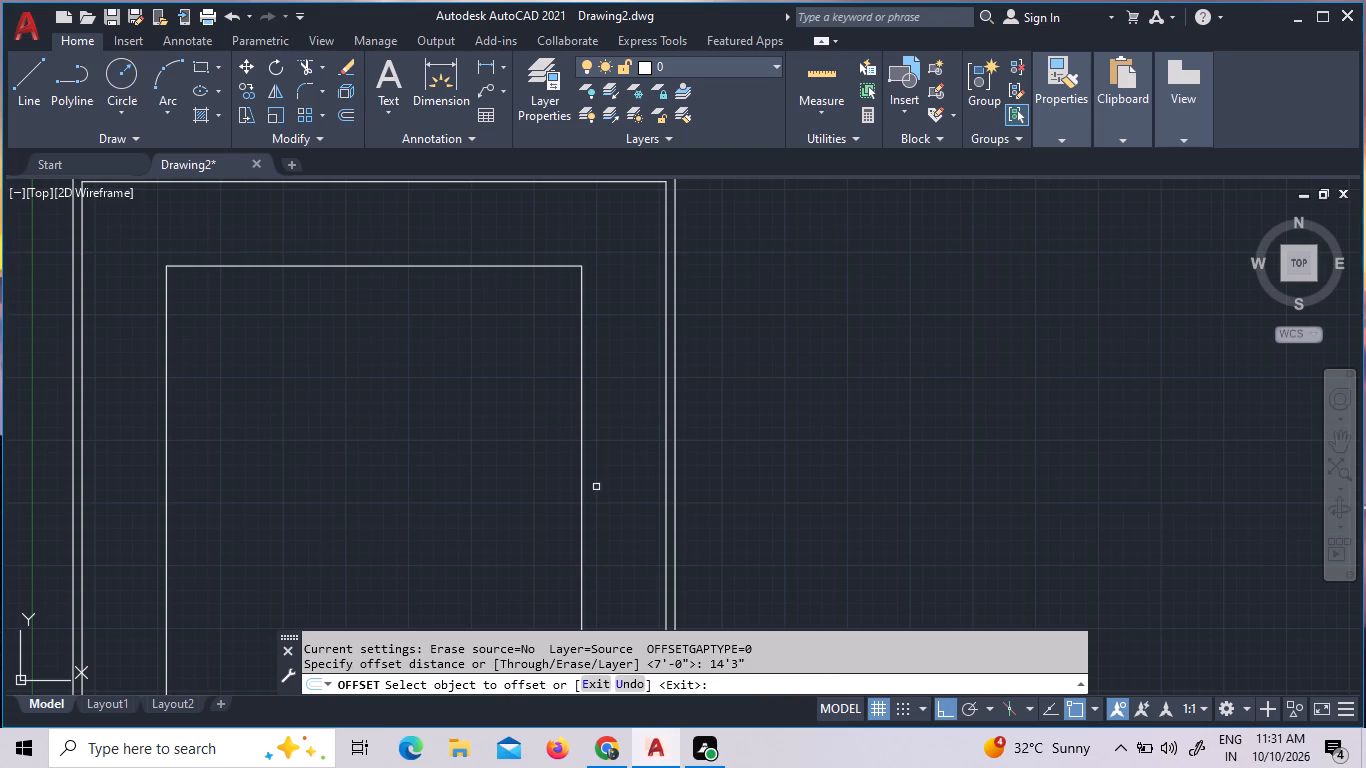
left_click(581, 534)
left_click(544, 544)
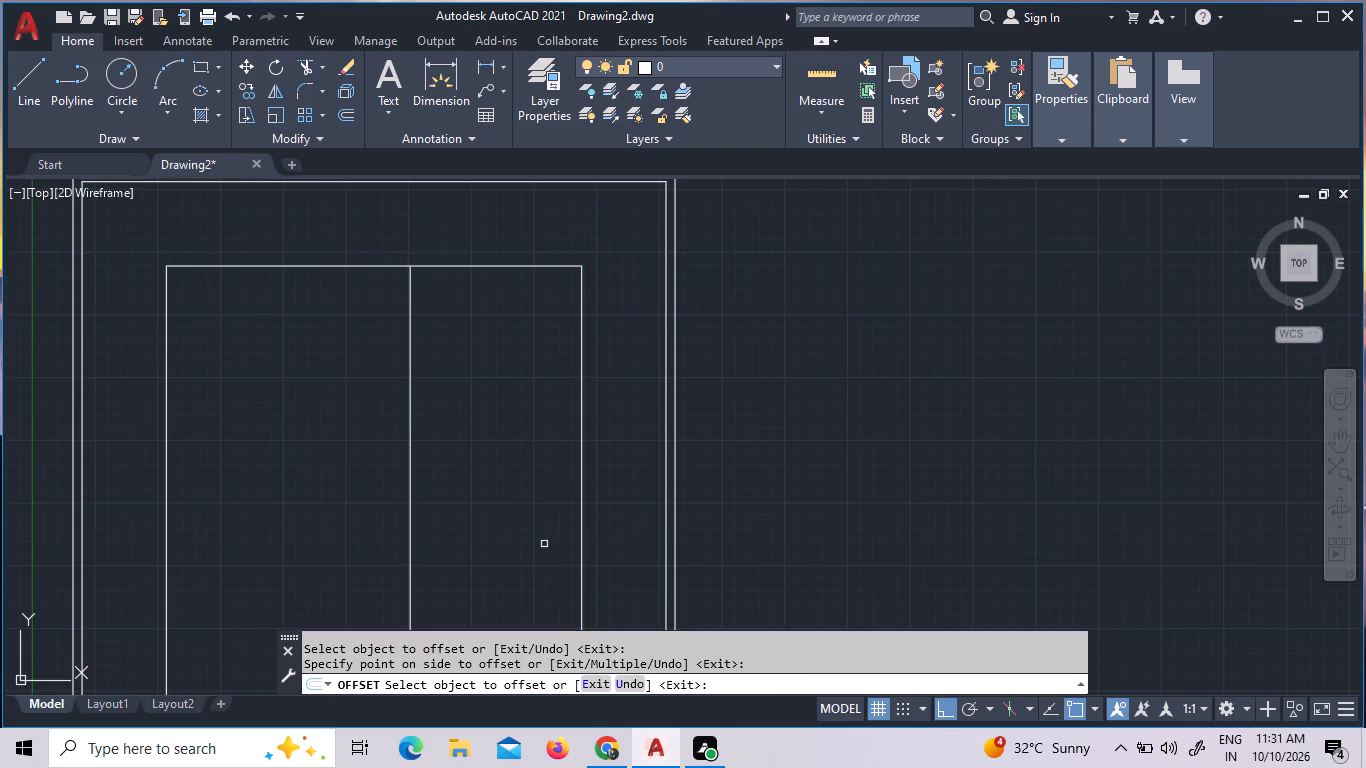
key("Escape")
Offset the new interior vertical line 9" to the left to form a partition wall.
key("o")
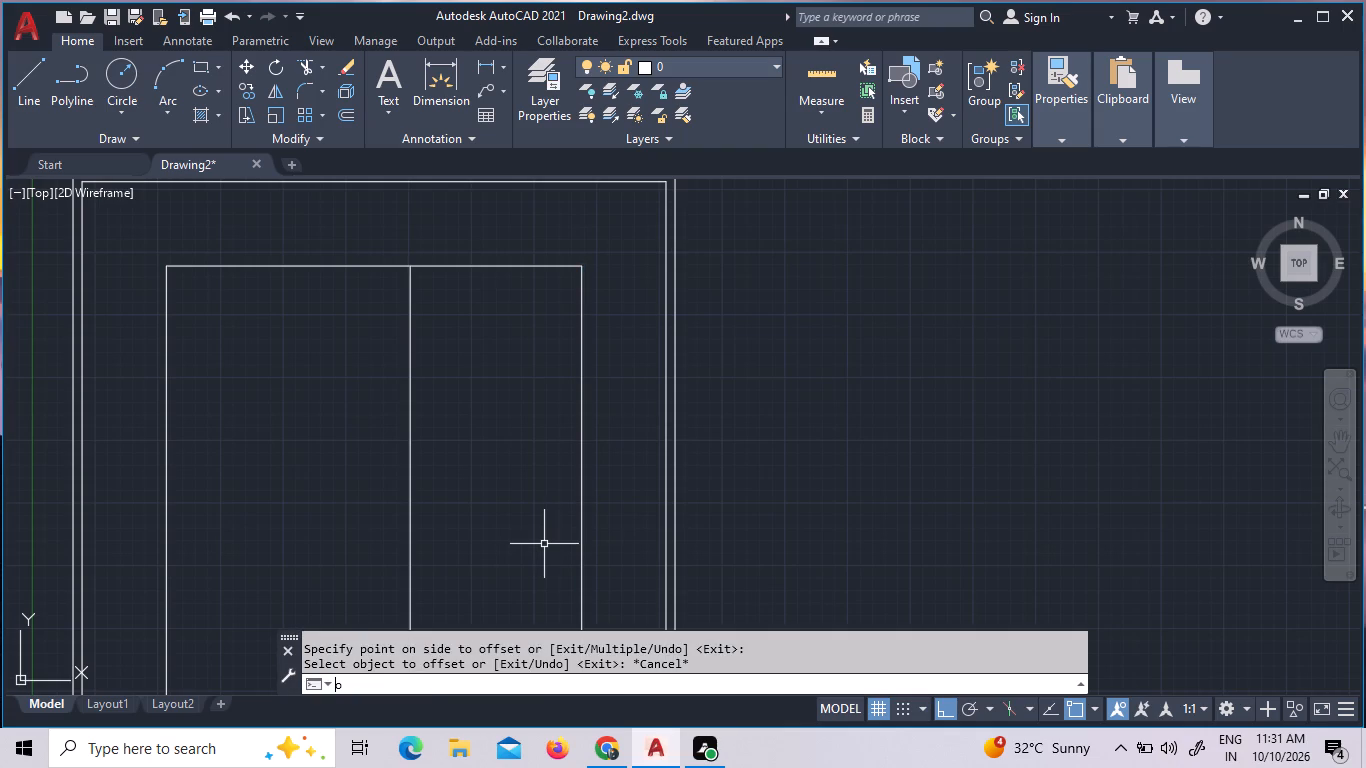
key("Return")
key("9")
key("shift+quotedbl")
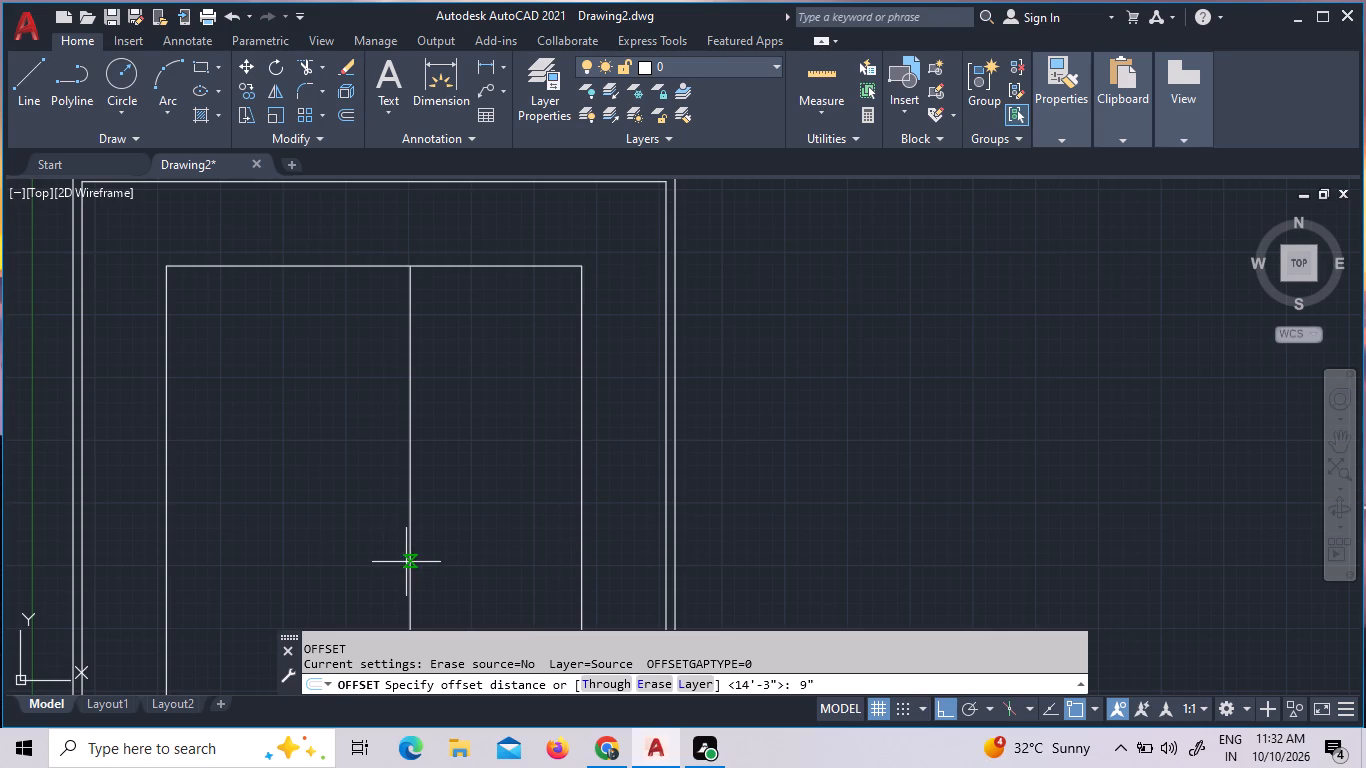
key("Return")
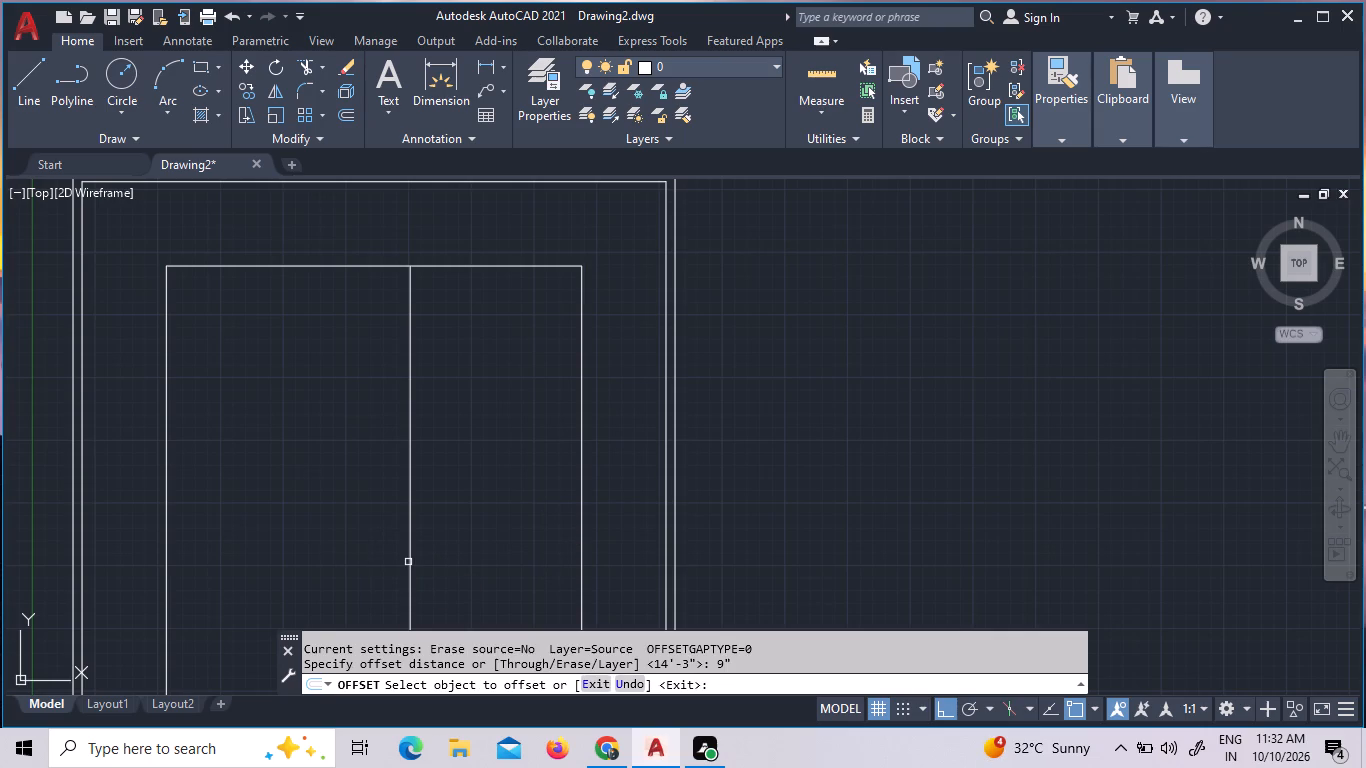
left_click(409, 564)
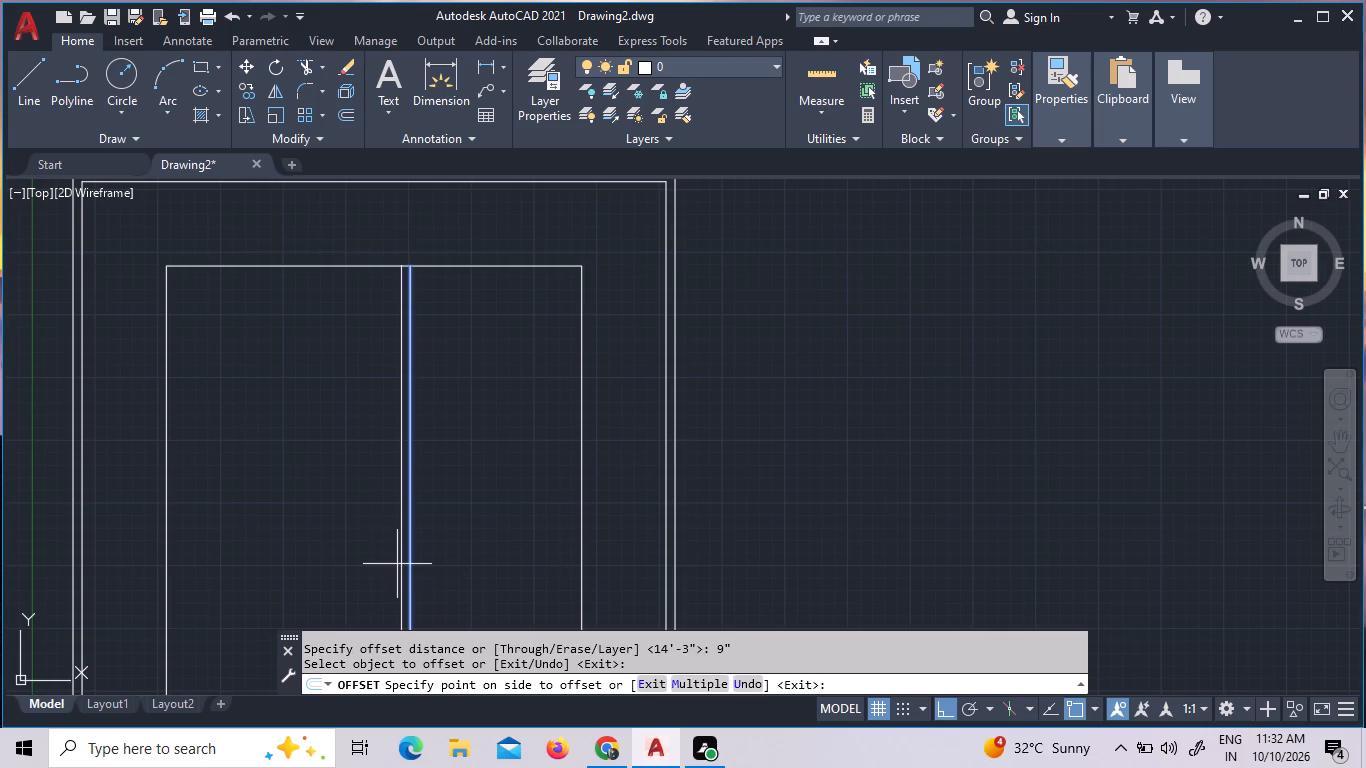
left_click(393, 564)
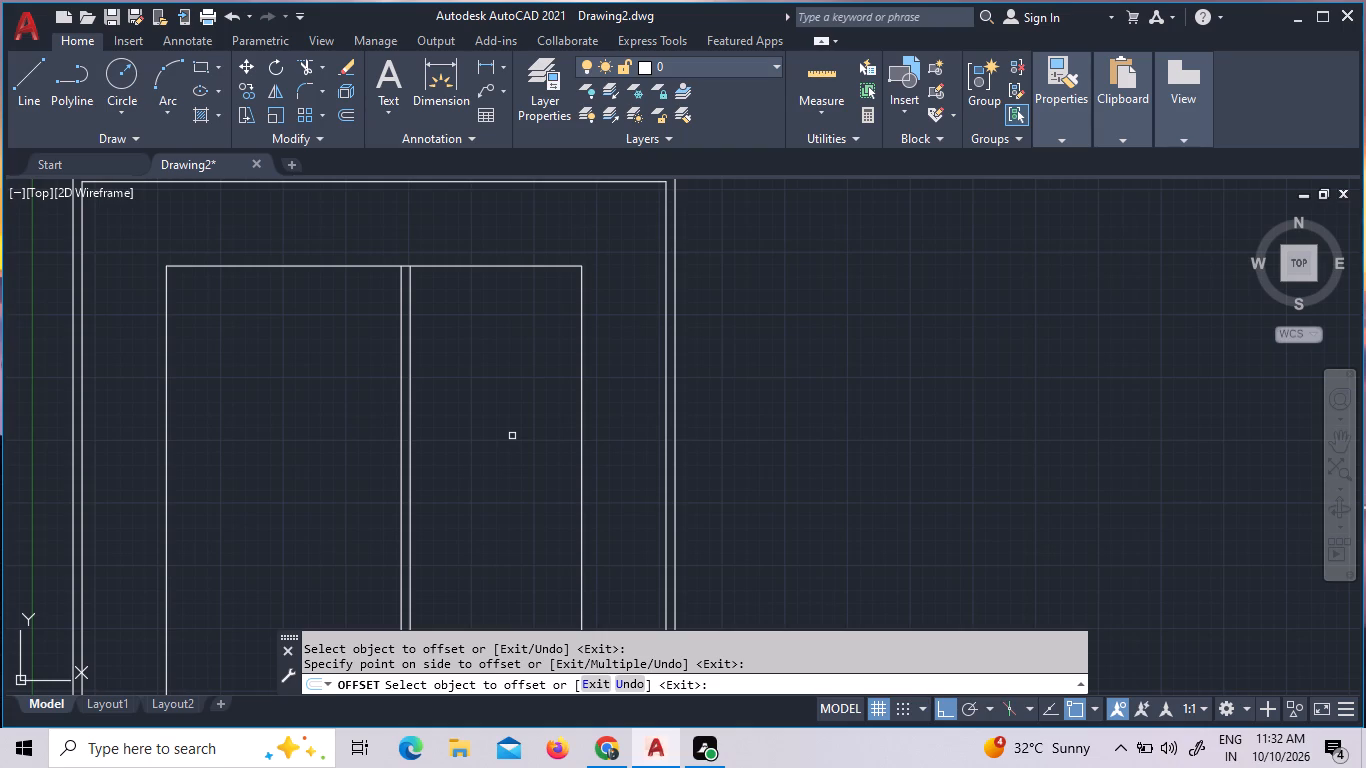
key("Escape")
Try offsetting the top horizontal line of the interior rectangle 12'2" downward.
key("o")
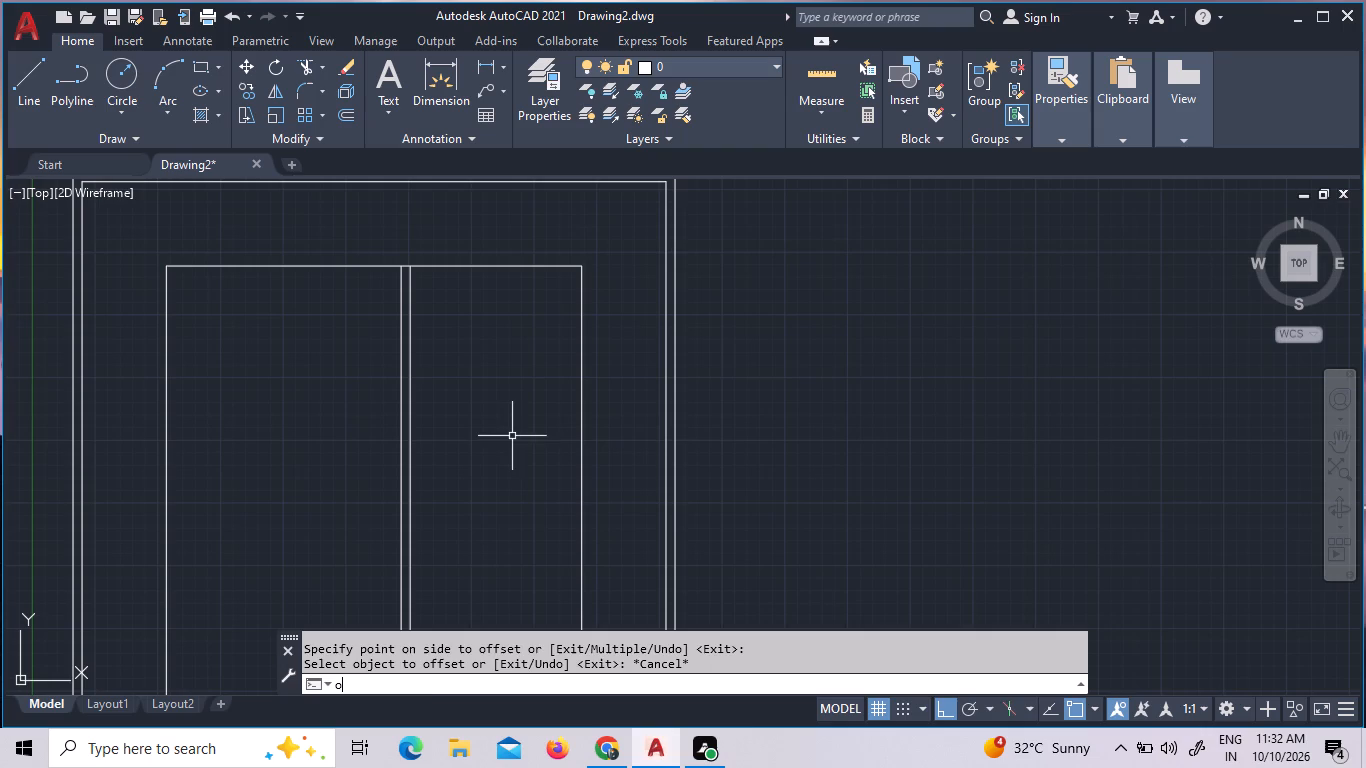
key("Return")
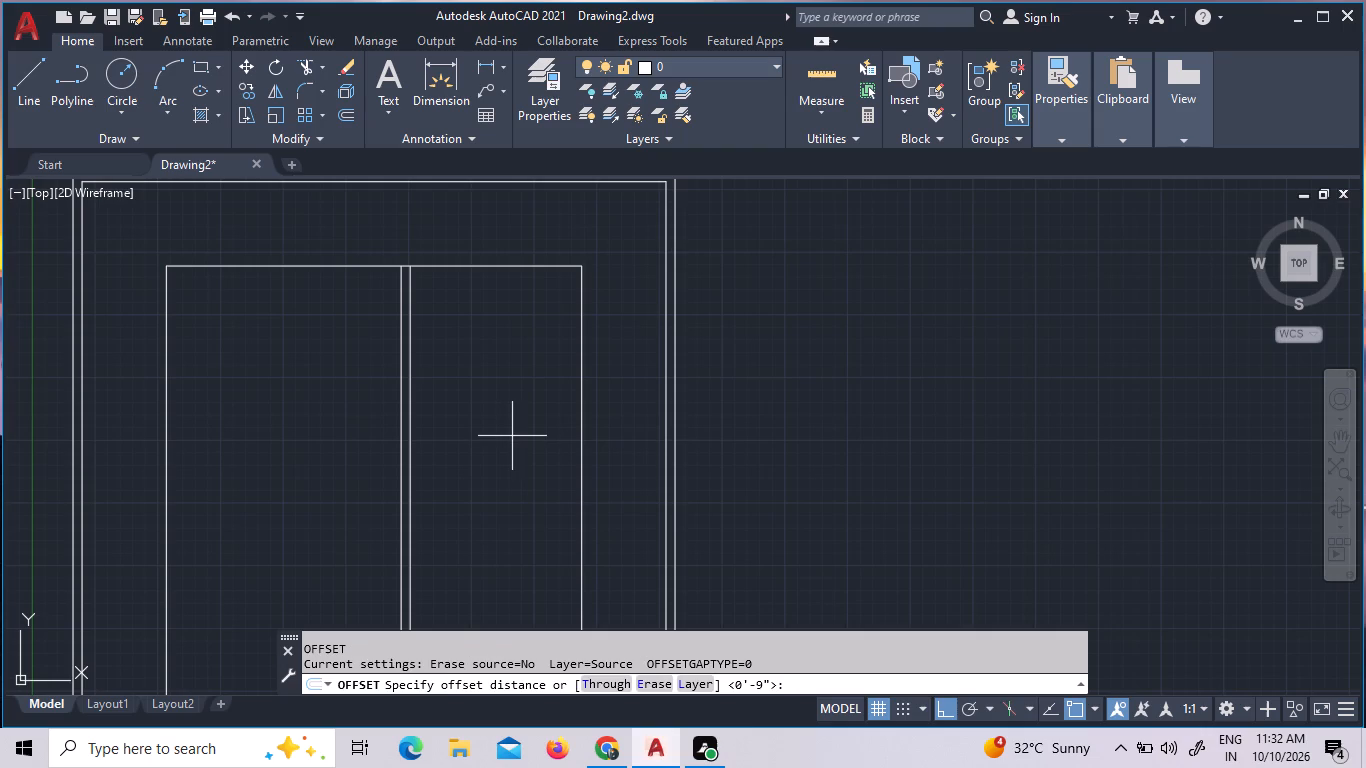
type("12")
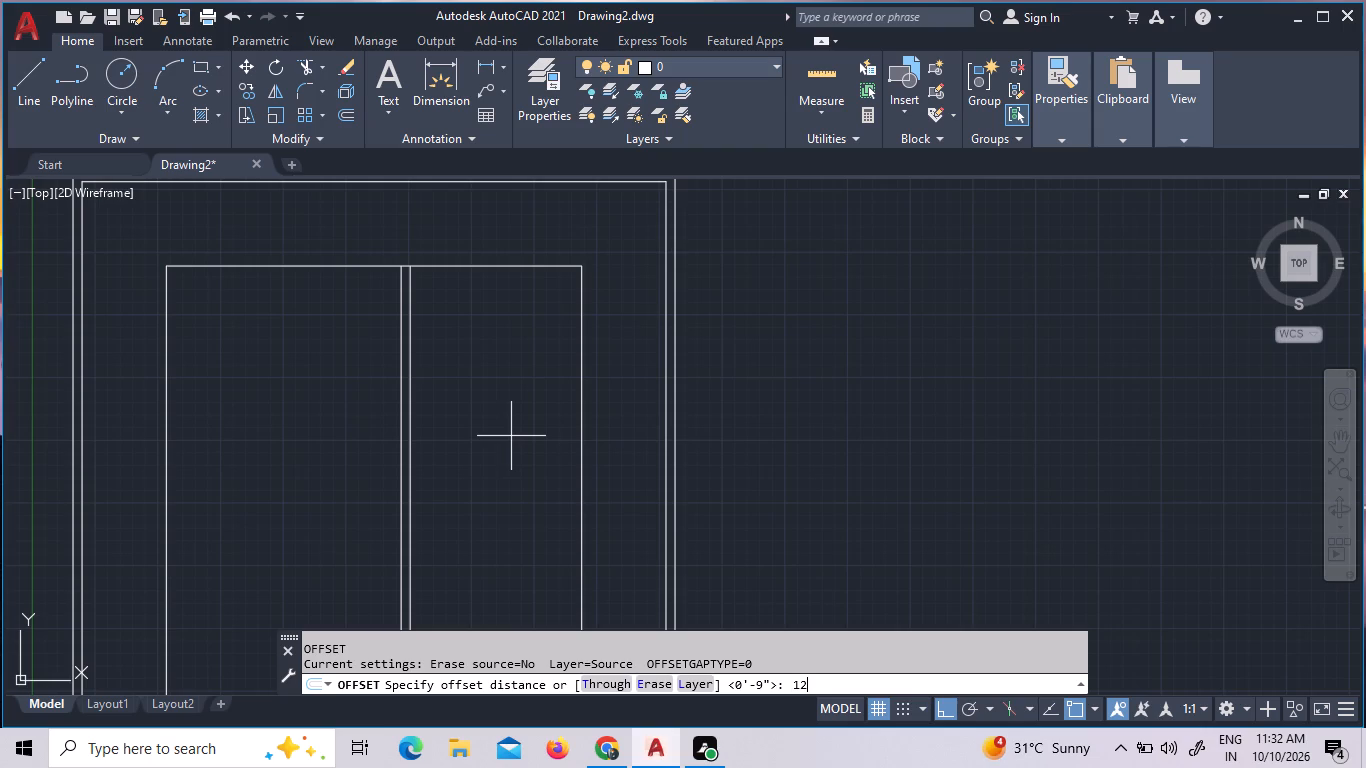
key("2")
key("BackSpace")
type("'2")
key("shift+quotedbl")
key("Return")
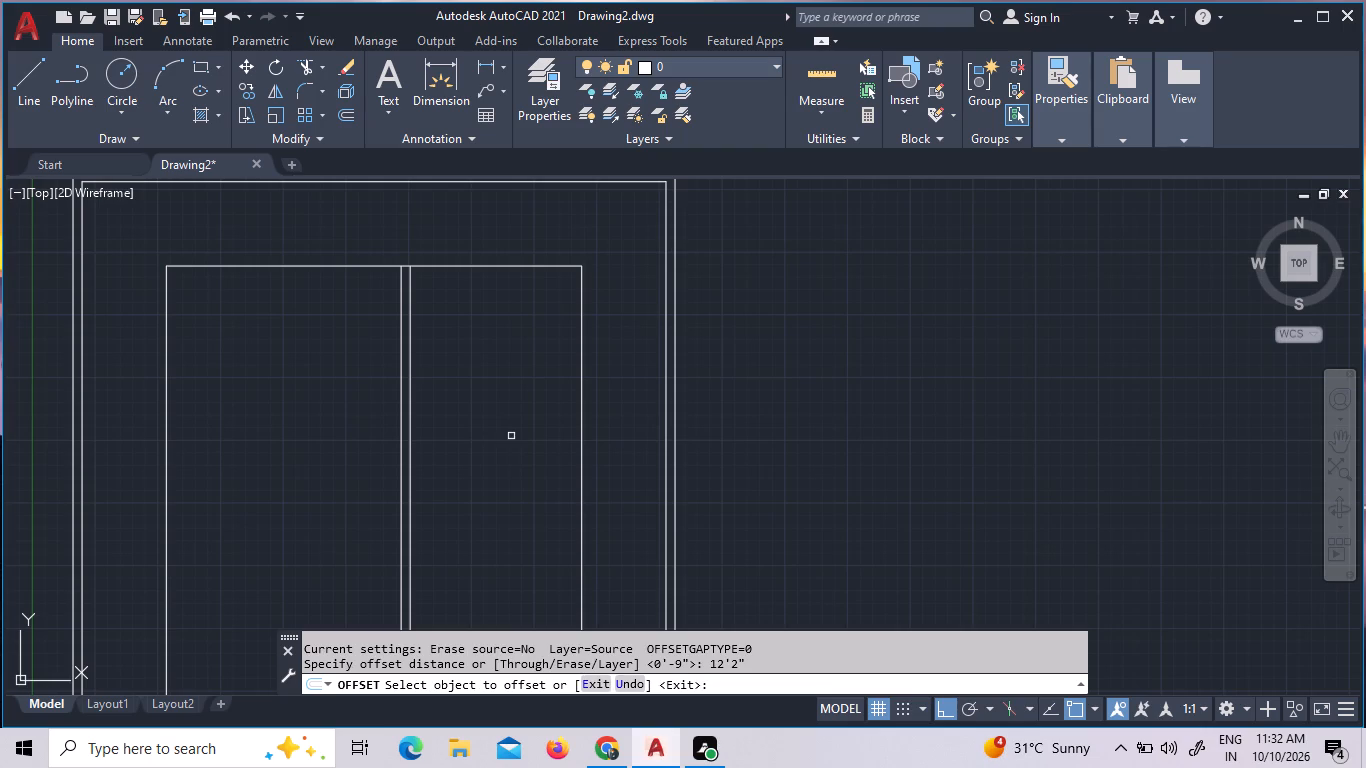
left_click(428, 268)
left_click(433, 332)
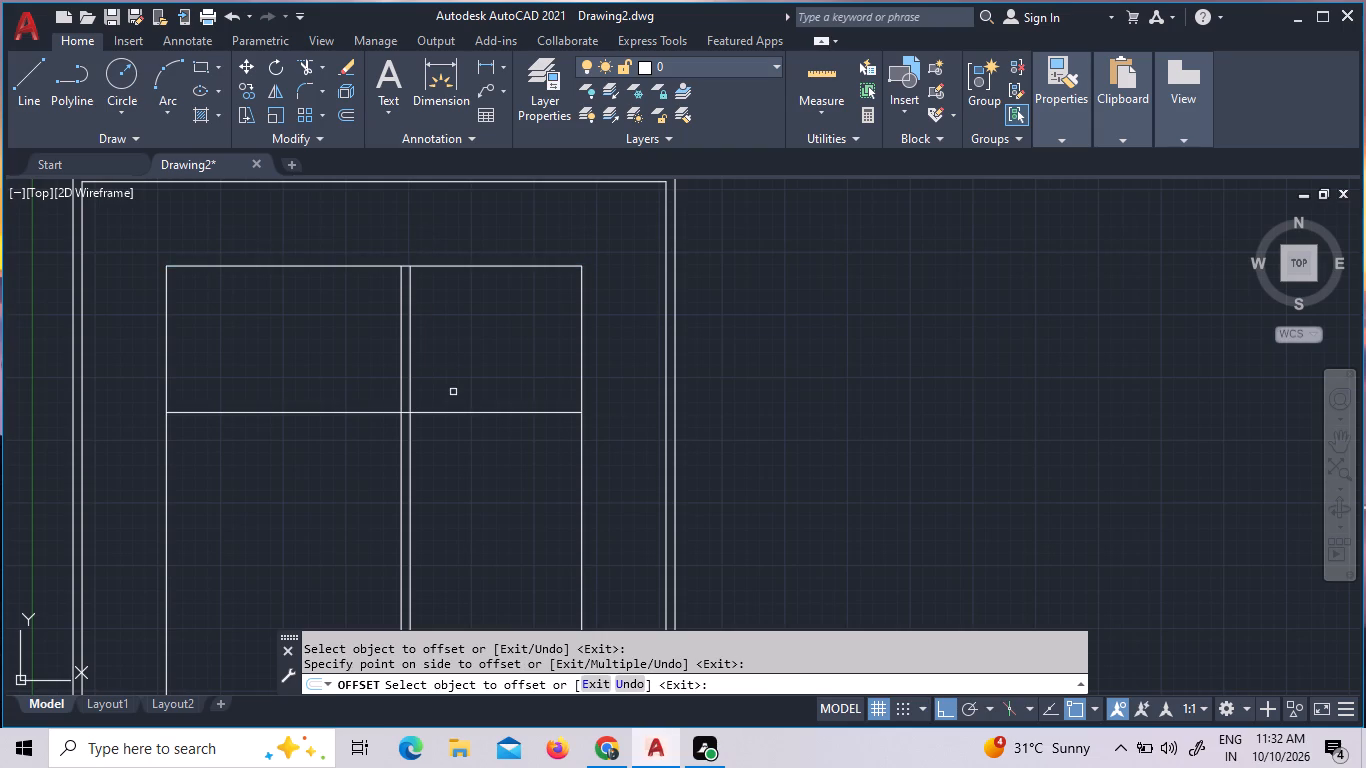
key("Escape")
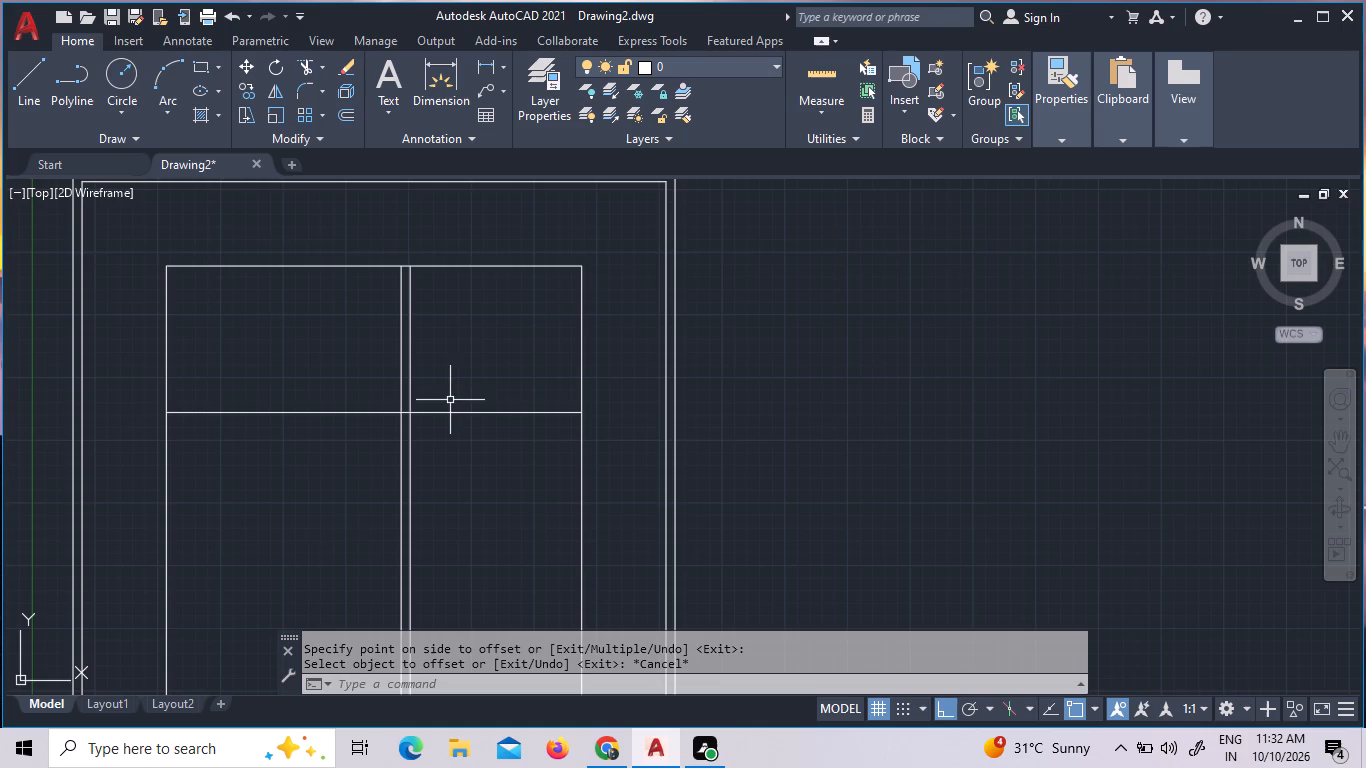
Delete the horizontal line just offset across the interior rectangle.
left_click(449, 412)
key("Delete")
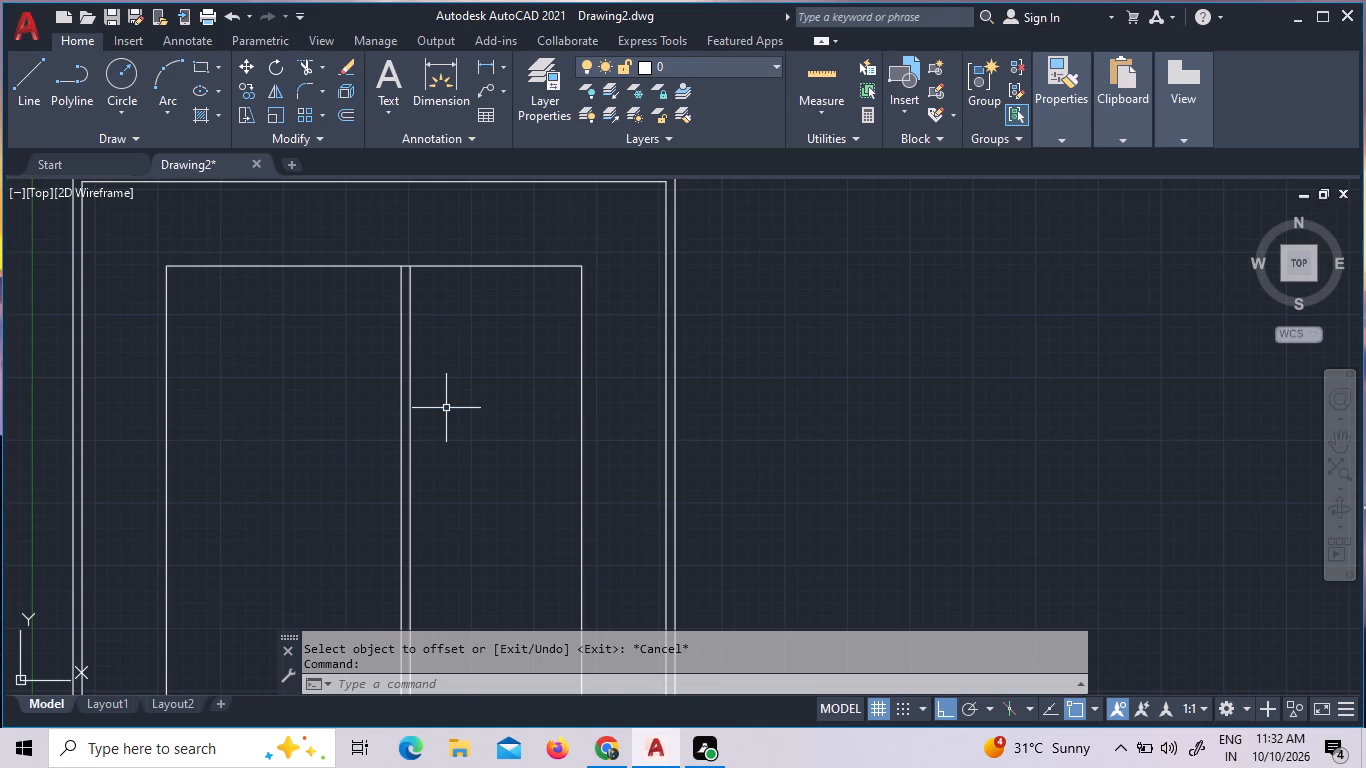
Delete the two vertical partition lines inside the interior rectangle.
left_click(446, 408)
left_click(373, 391)
key("Delete")
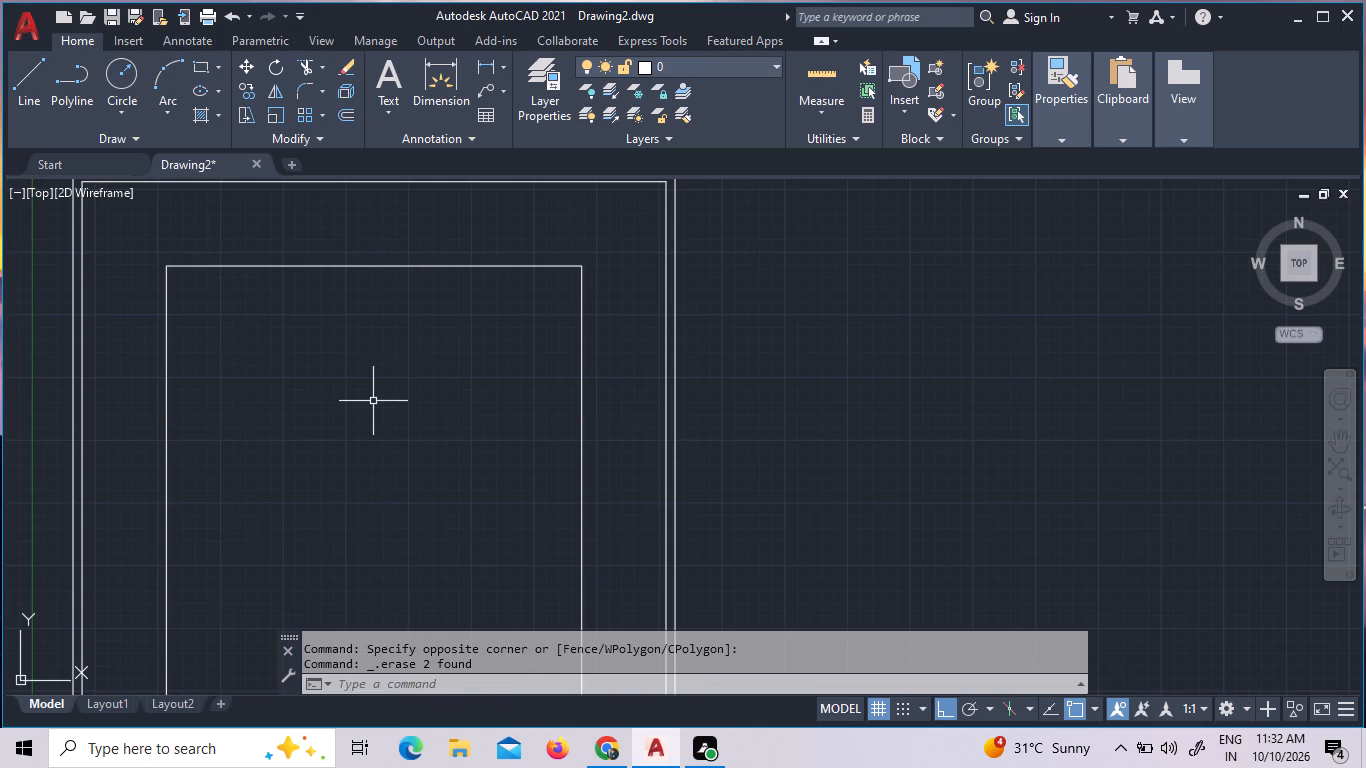
Offset the top, left and right lines of the interior rectangle 9" inward to form the wall thickness.
key("o")
key("Return")
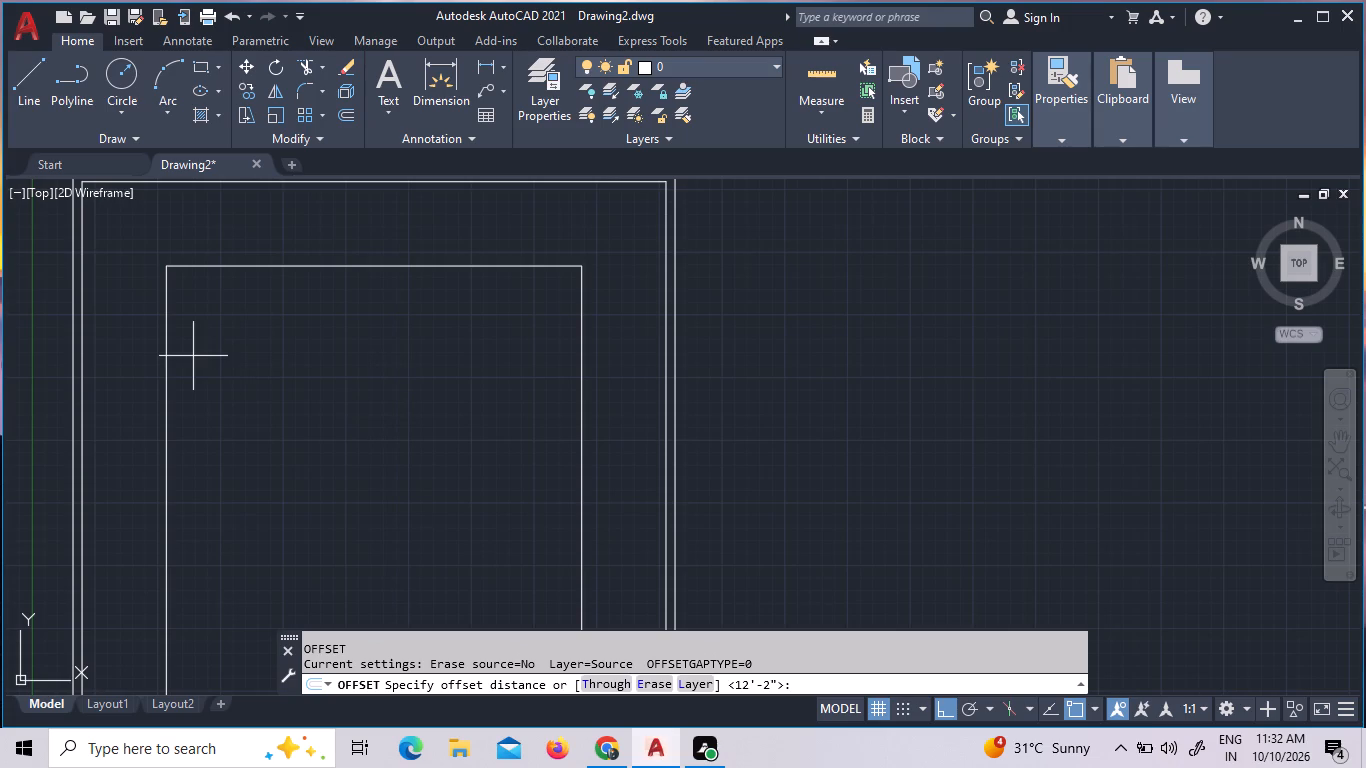
left_click(262, 387)
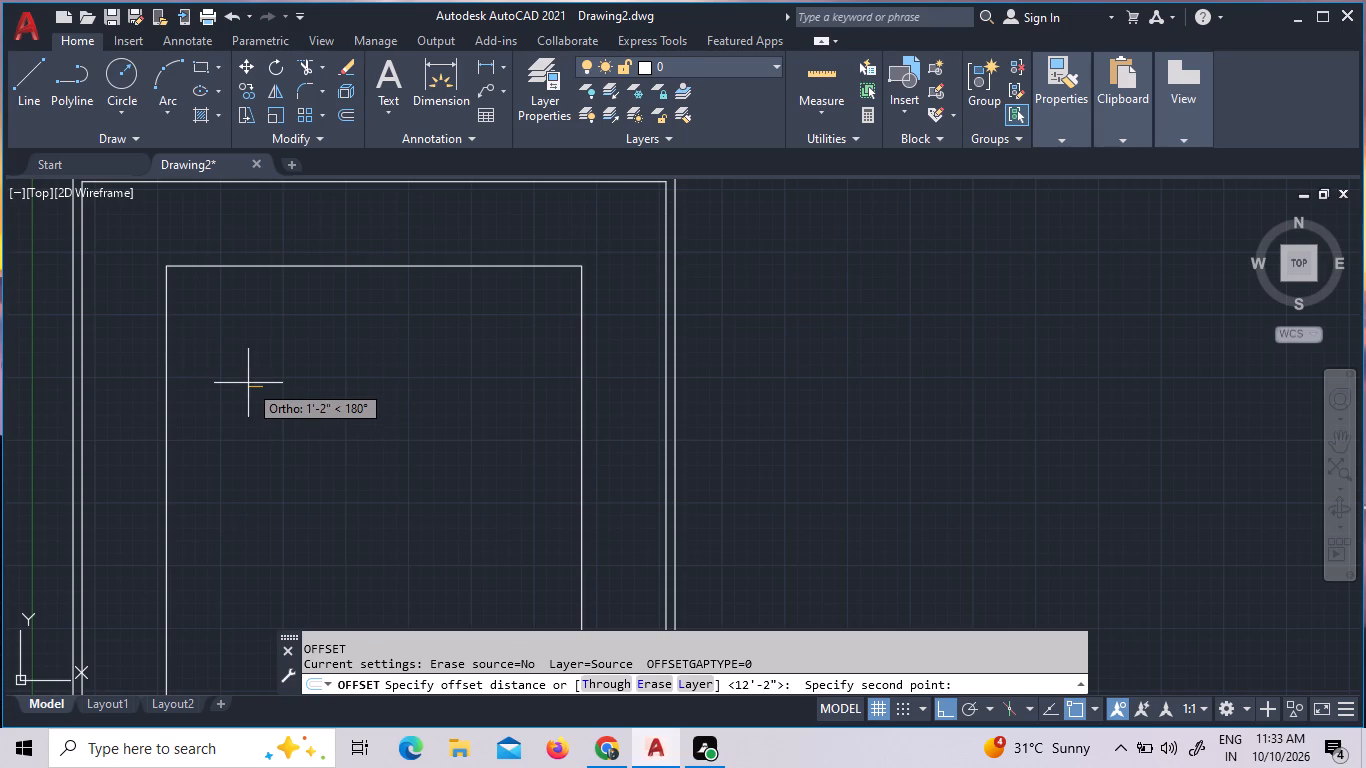
key("9")
key("shift+quotedbl")
key("Return")
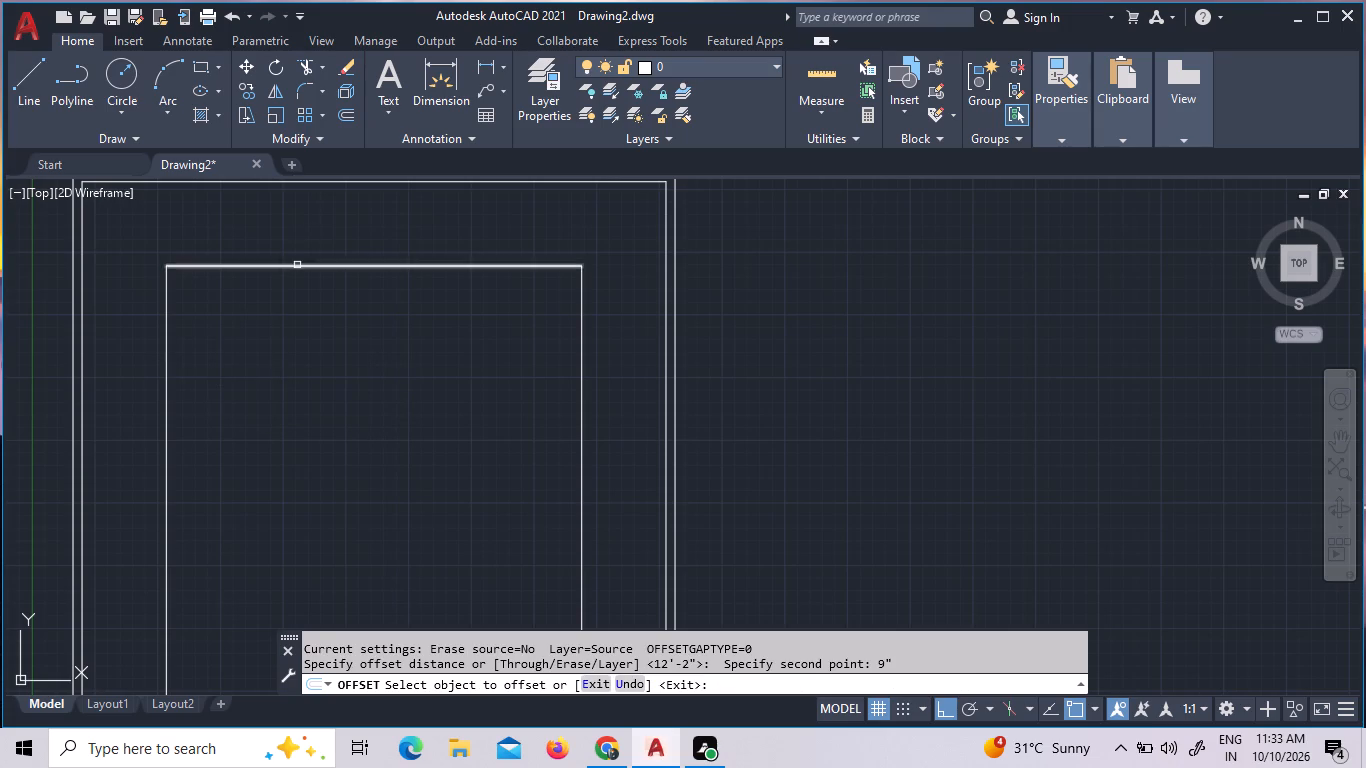
left_click(293, 273)
left_click(293, 269)
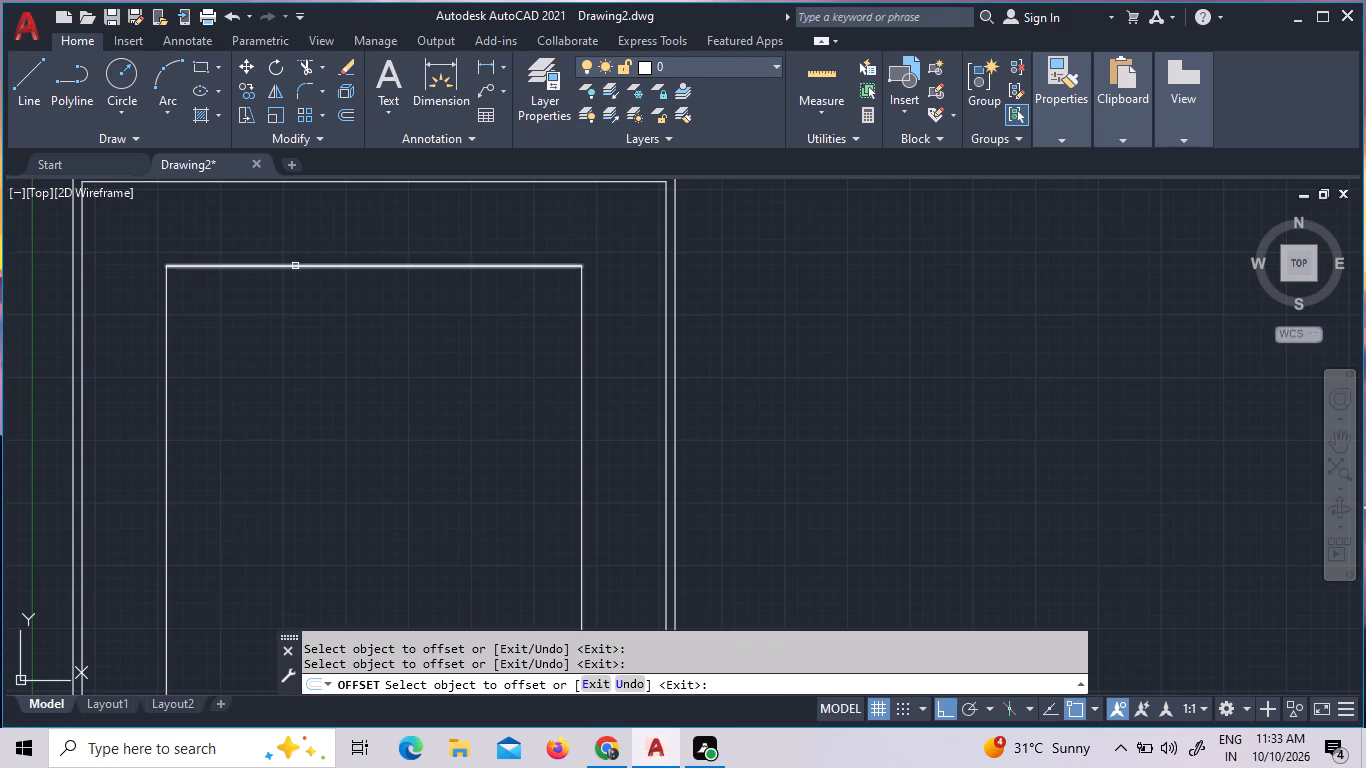
left_click(295, 266)
left_click(290, 293)
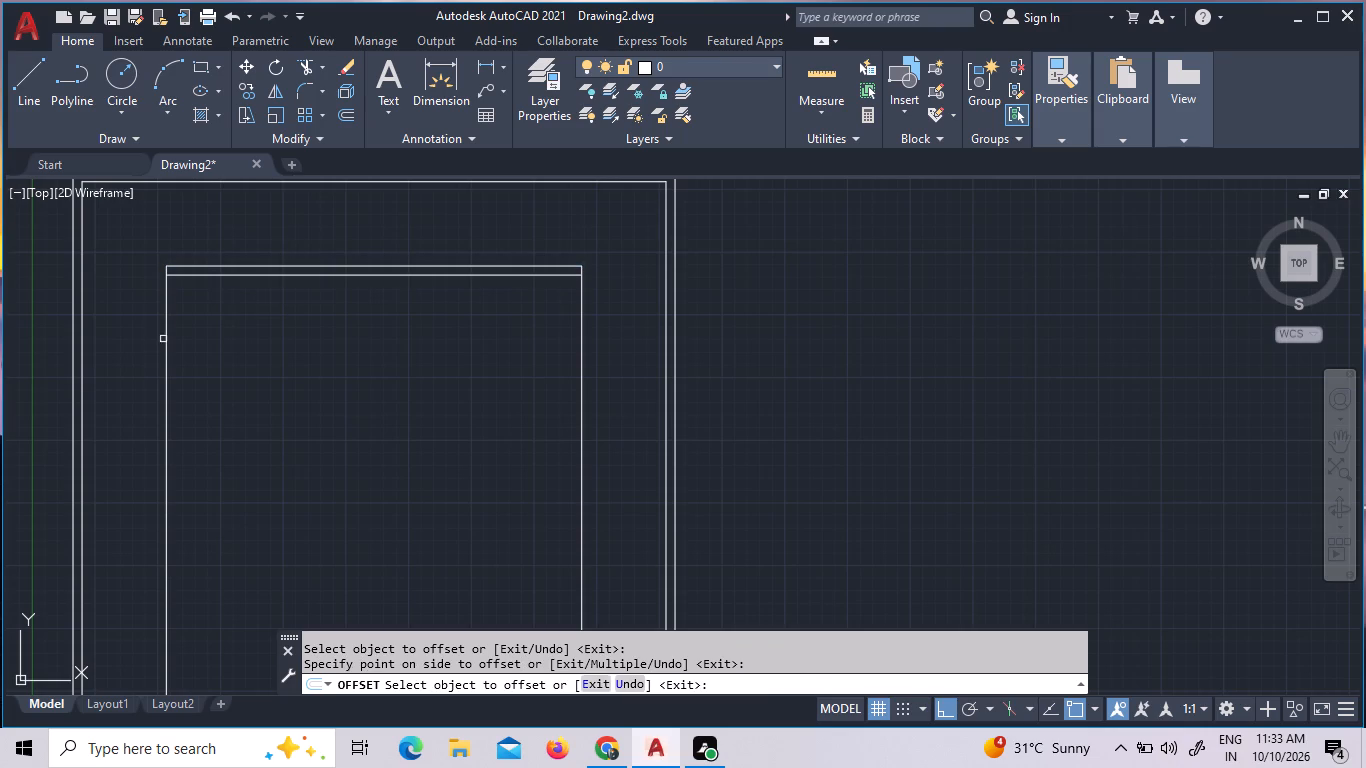
left_click(167, 341)
left_click(194, 347)
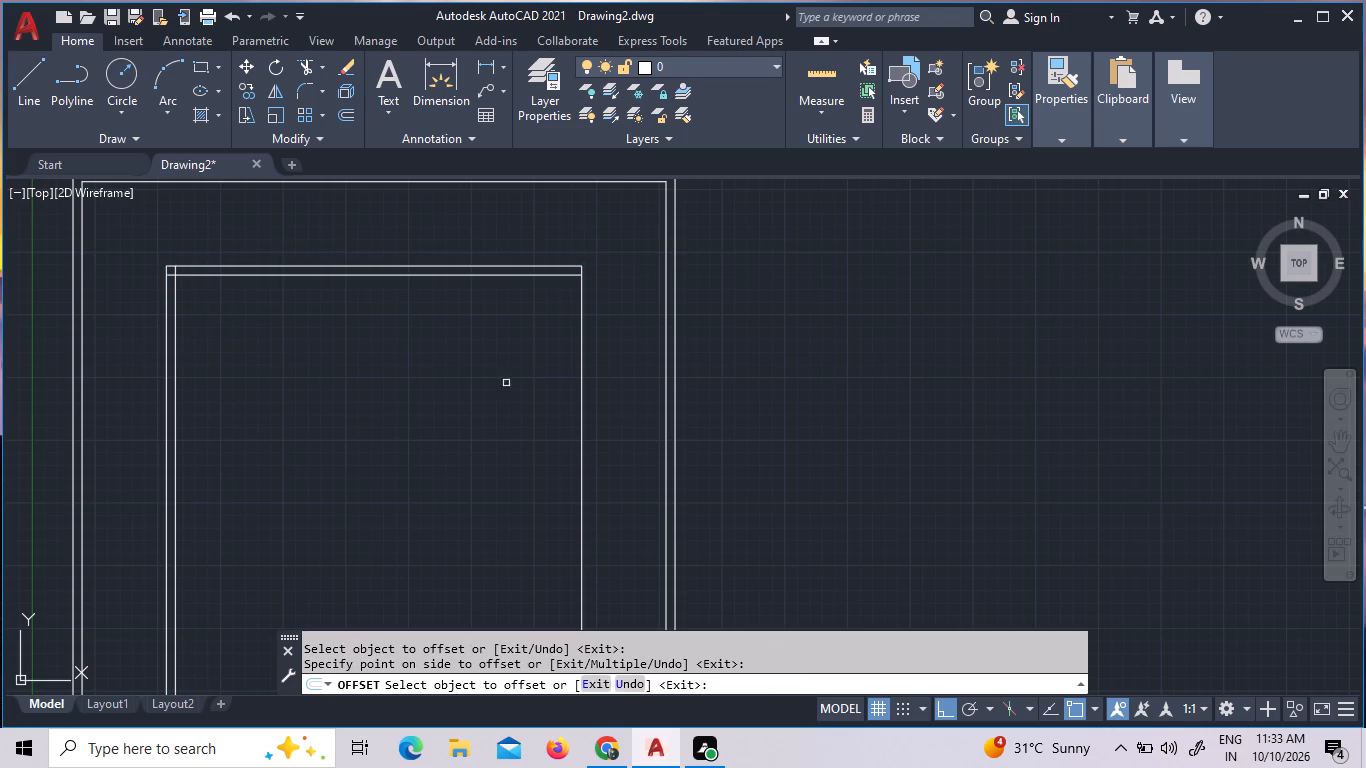
left_click(582, 446)
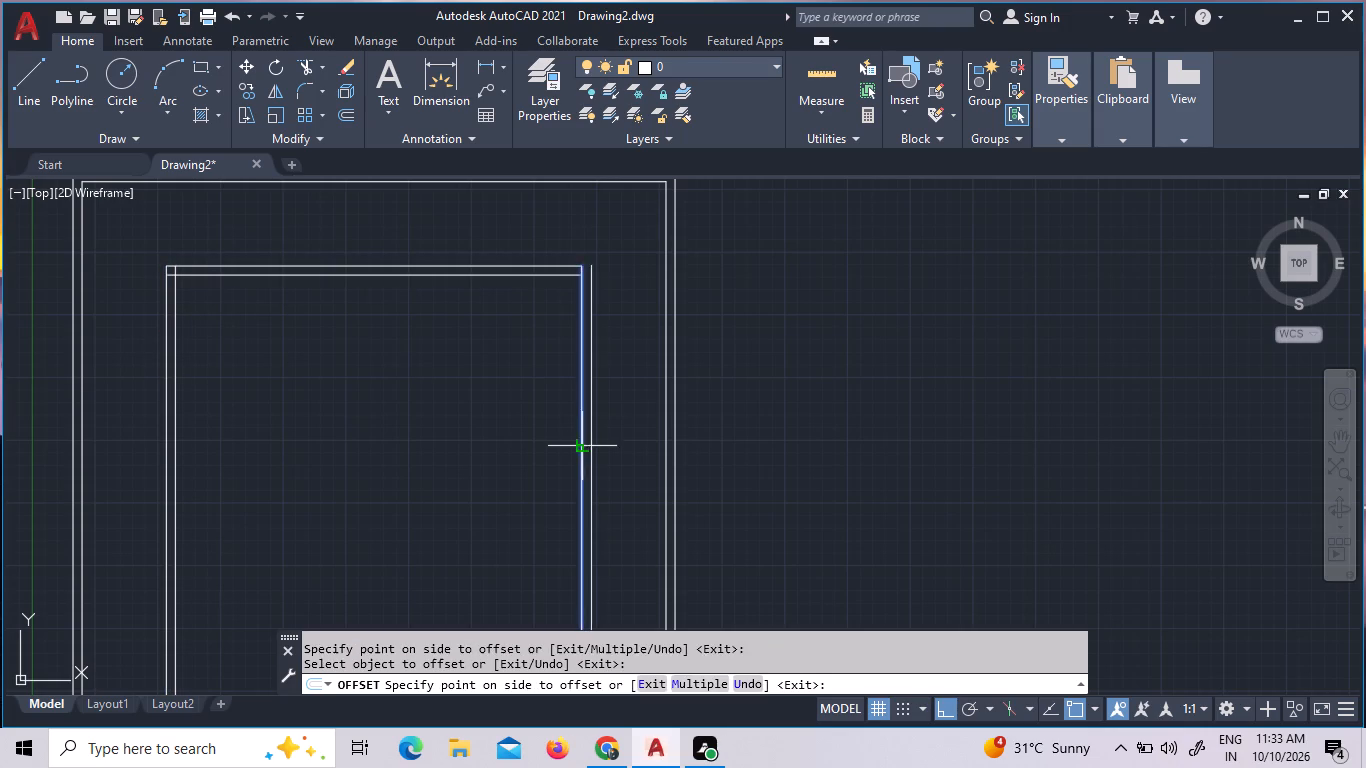
left_click(481, 447)
key("Escape")
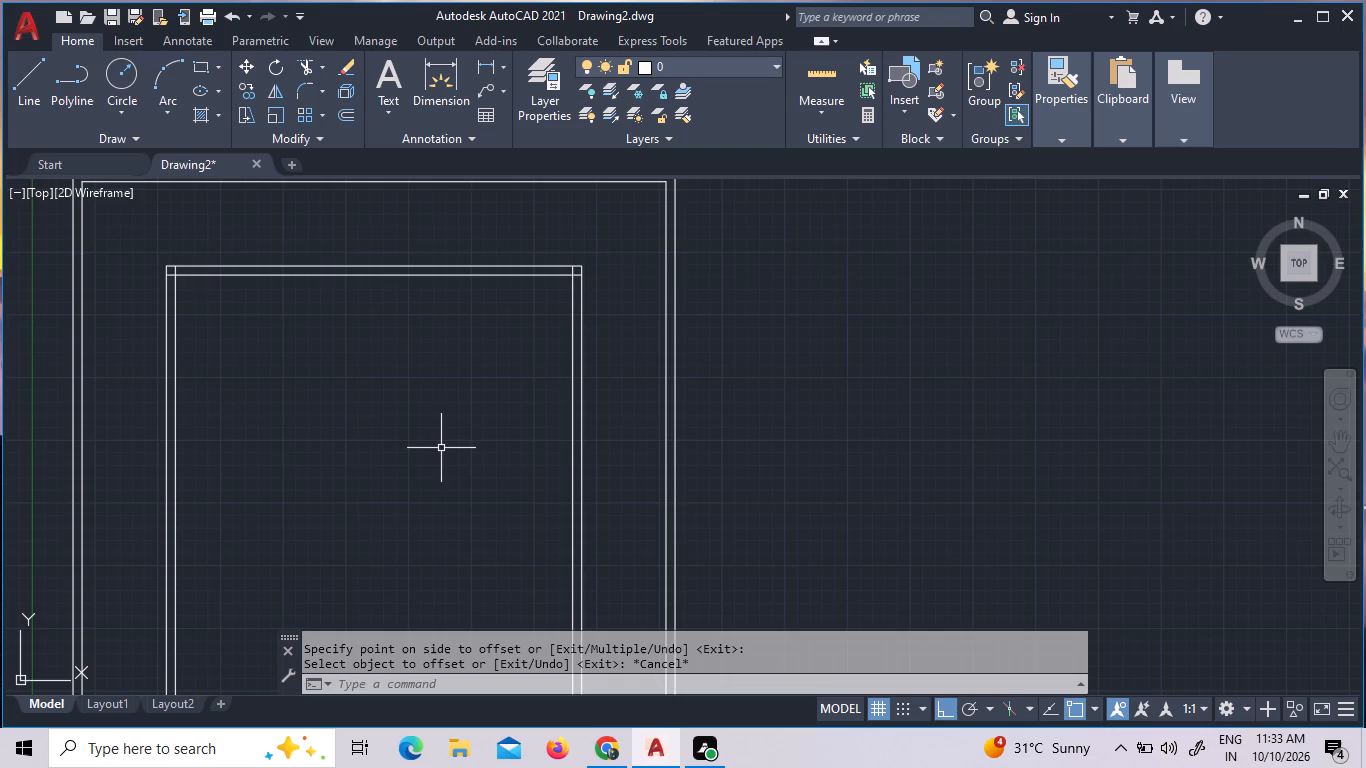
Trim the overlapping ends of the inner wall lines at the two upper corners of the interior rectangle.
type("tr")
key("space")
key("space")
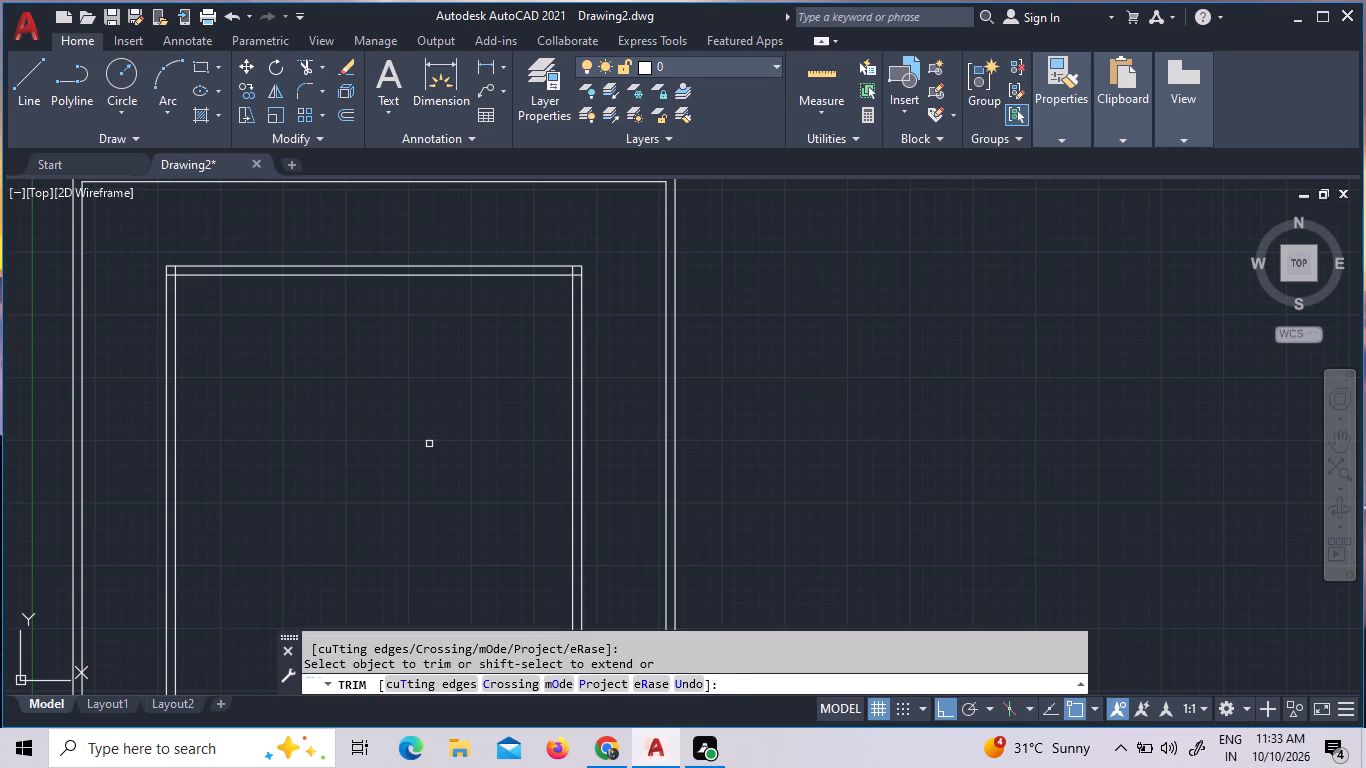
left_click(172, 273)
left_click(169, 276)
left_click(574, 271)
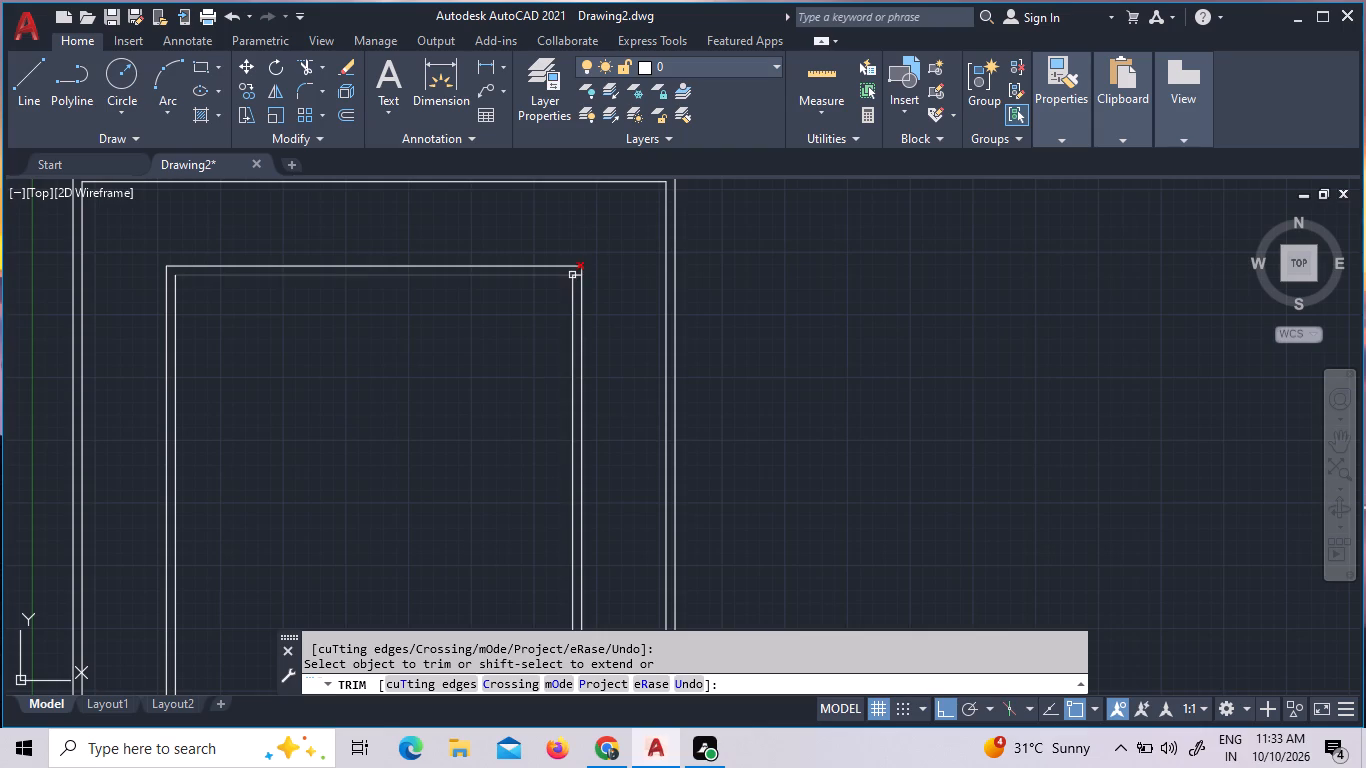
left_click(576, 274)
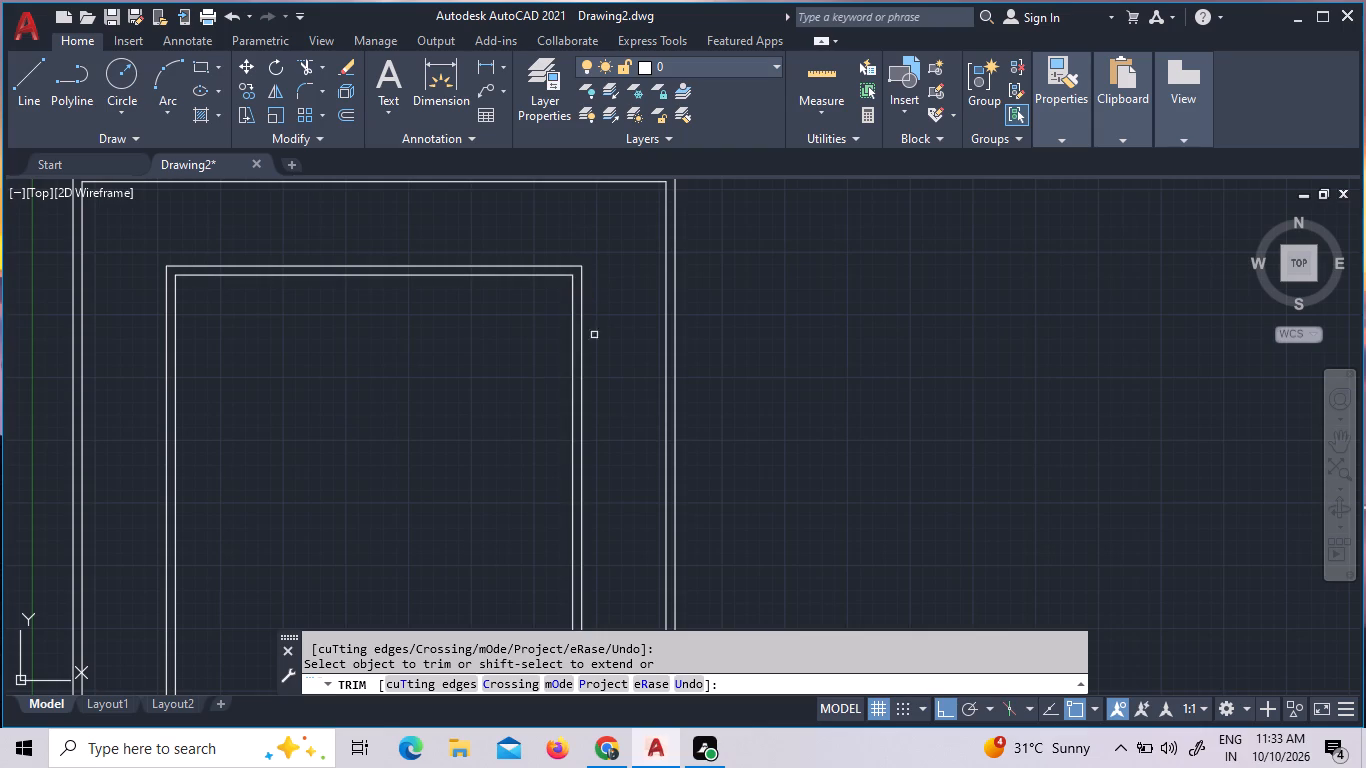
key("Escape")
key("Escape")
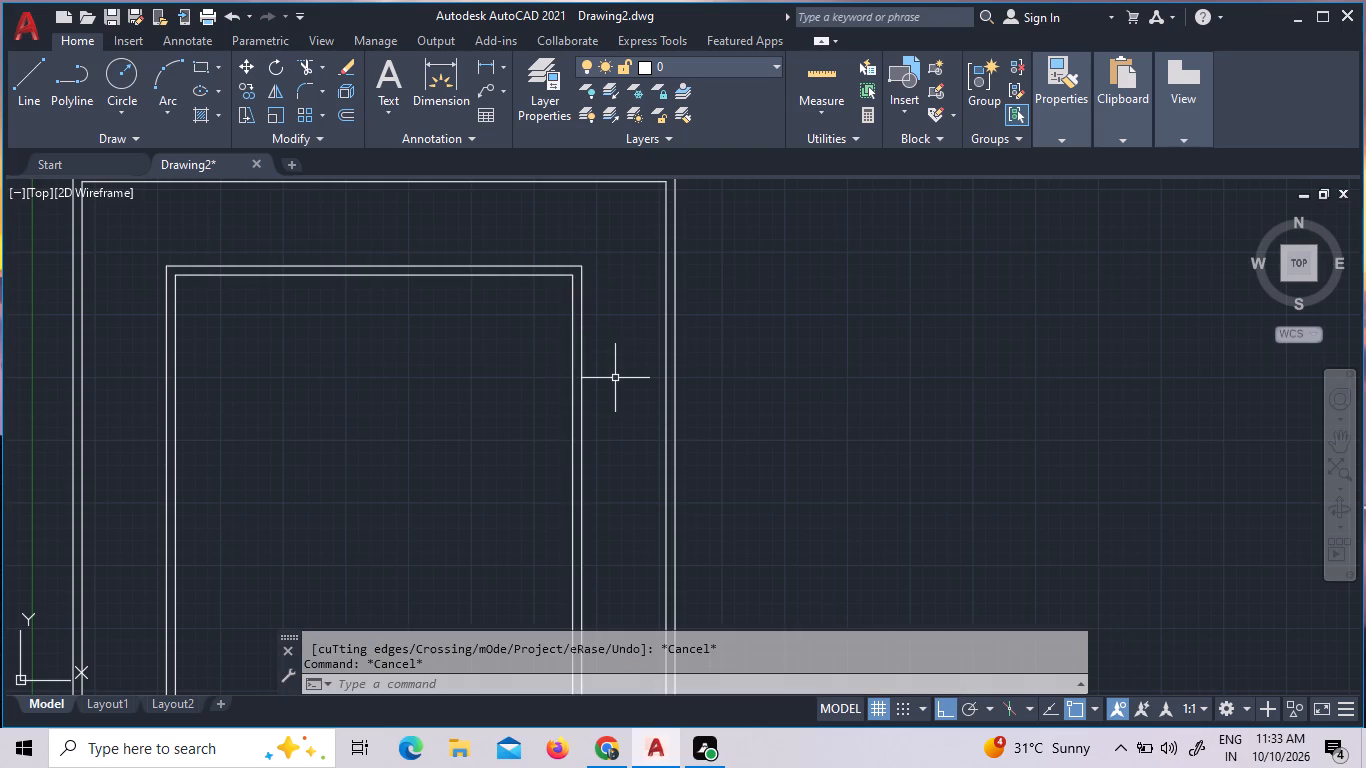
Offset the inner line of the interior rectangle's right wall 14'3" toward the building's interior.
key("o")
key("Return")
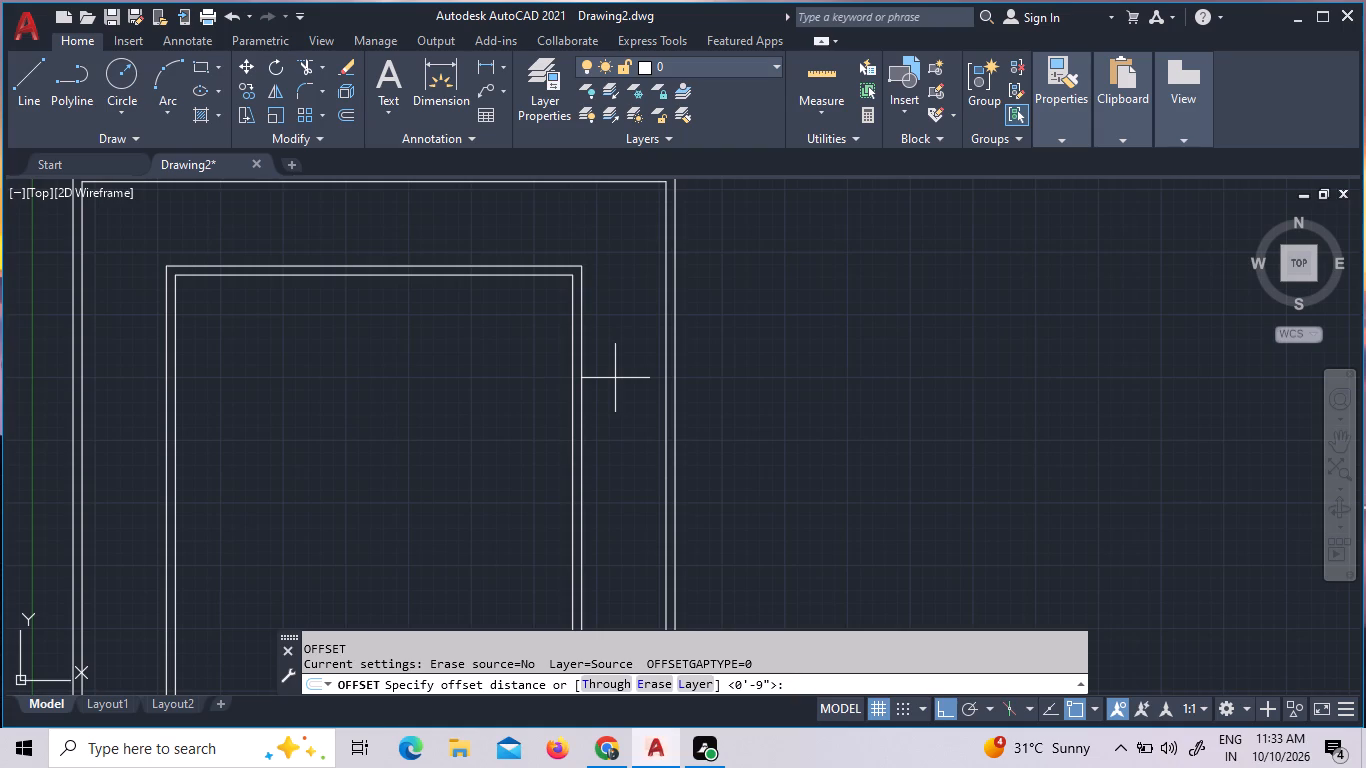
type("14'3\"")
key("Return")
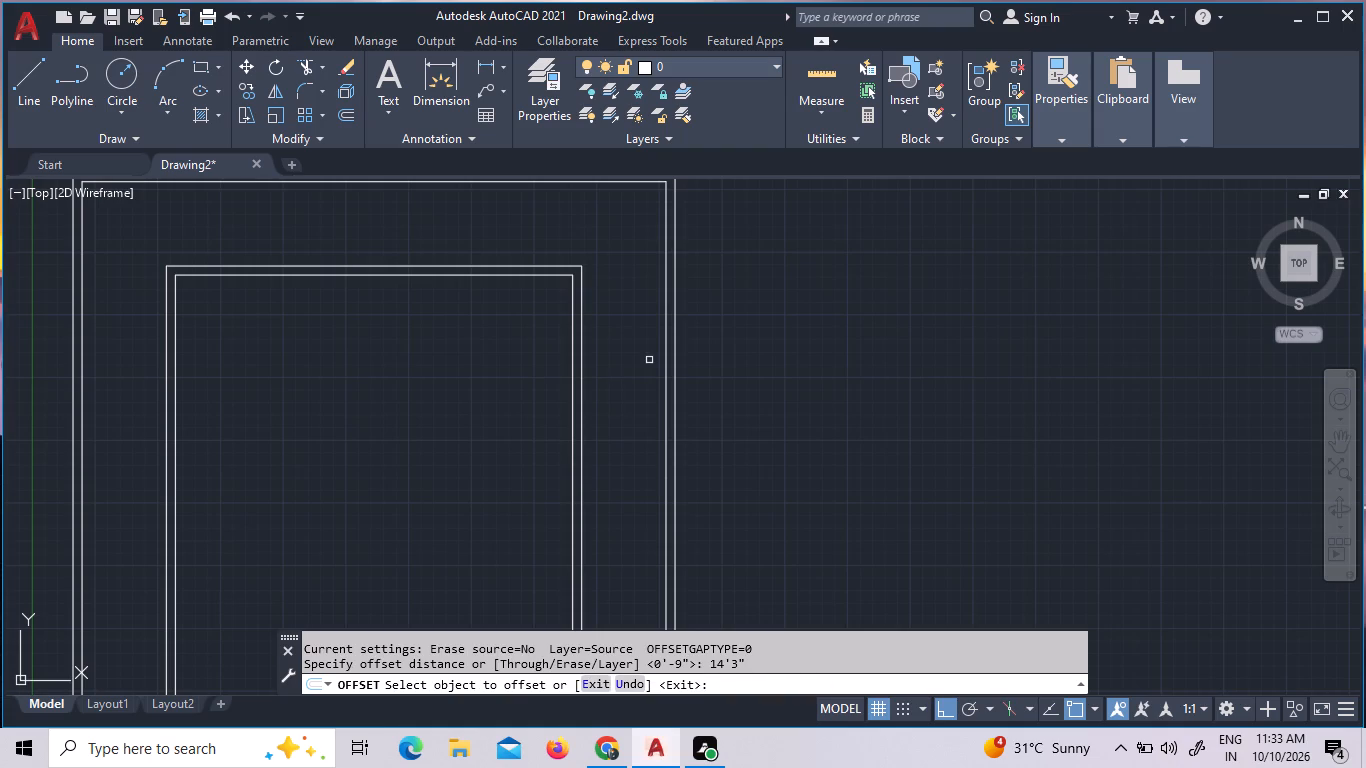
left_click(569, 398)
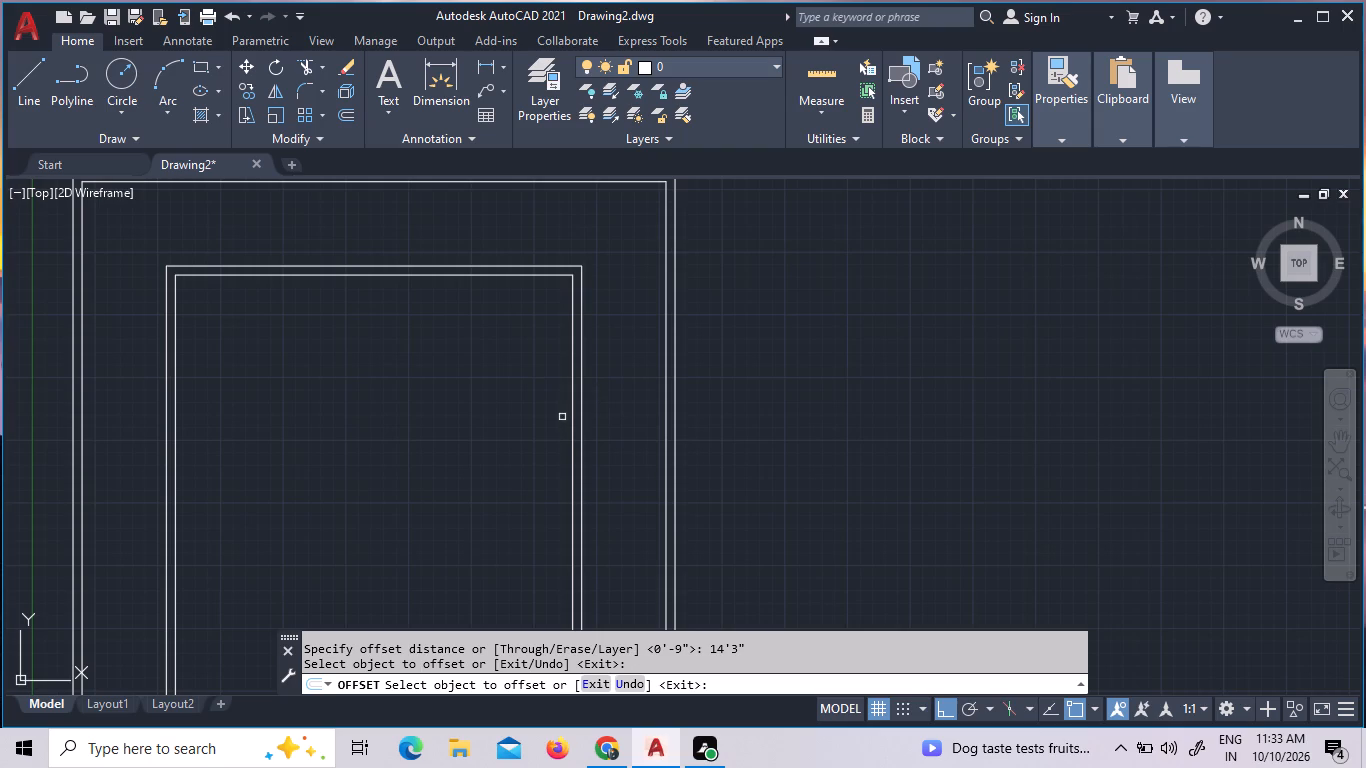
left_click(572, 420)
left_click(538, 427)
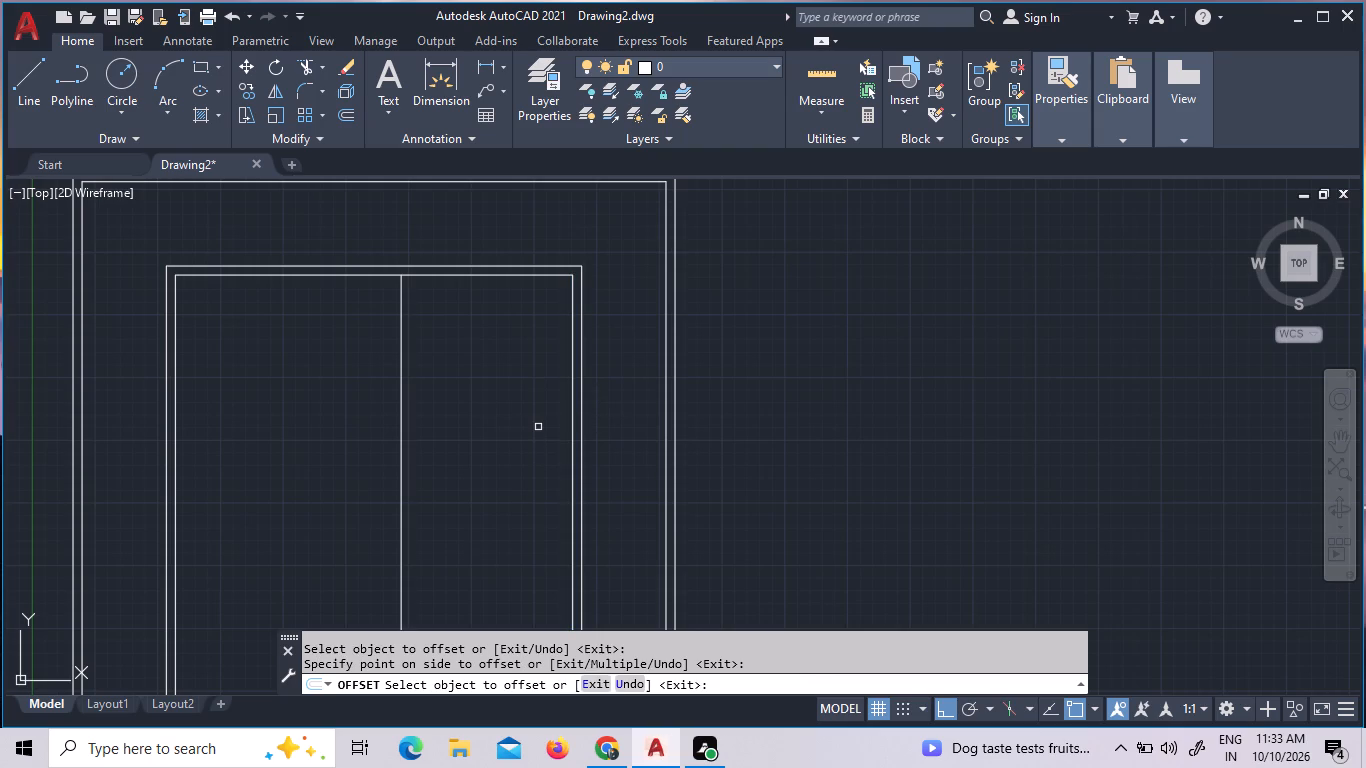
key("Escape")
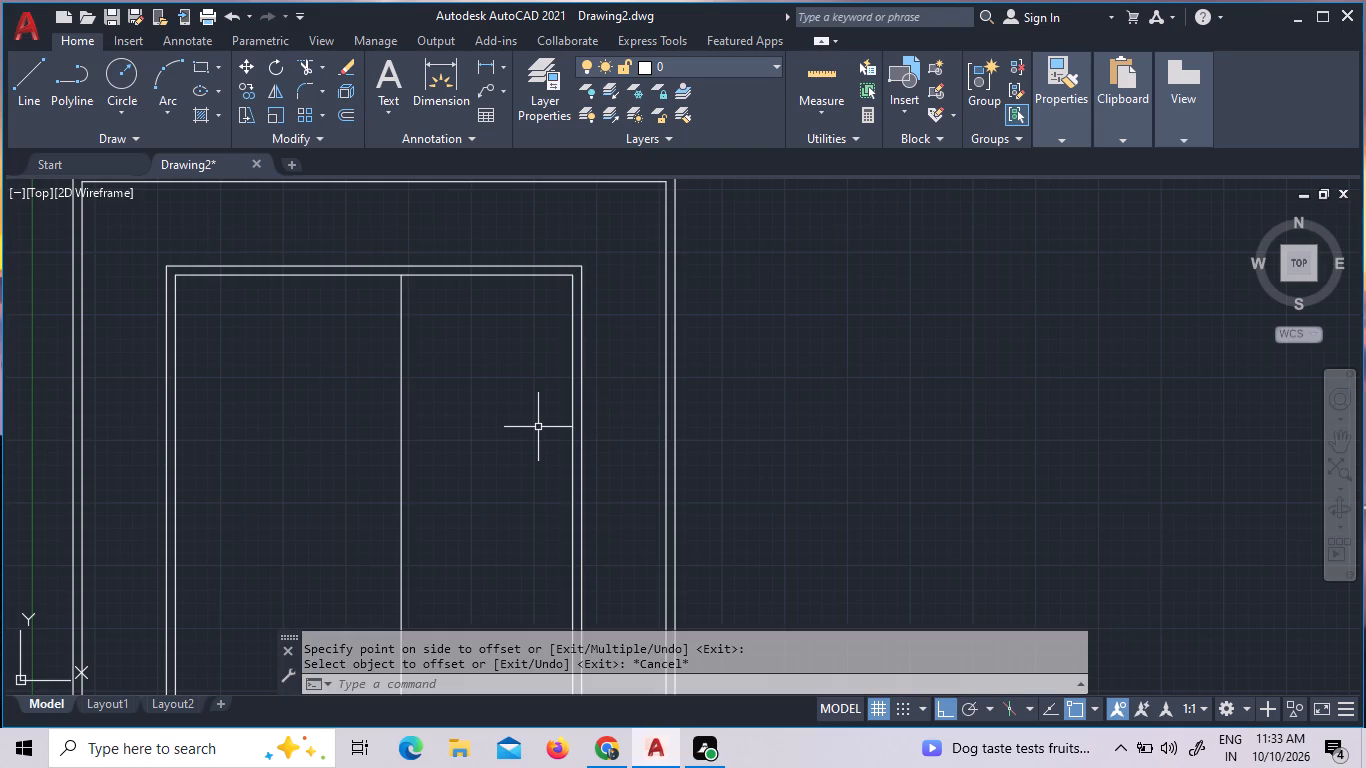
Offset the new interior vertical line 9" to the left to form a partition wall.
key("o")
key("Return")
key("9")
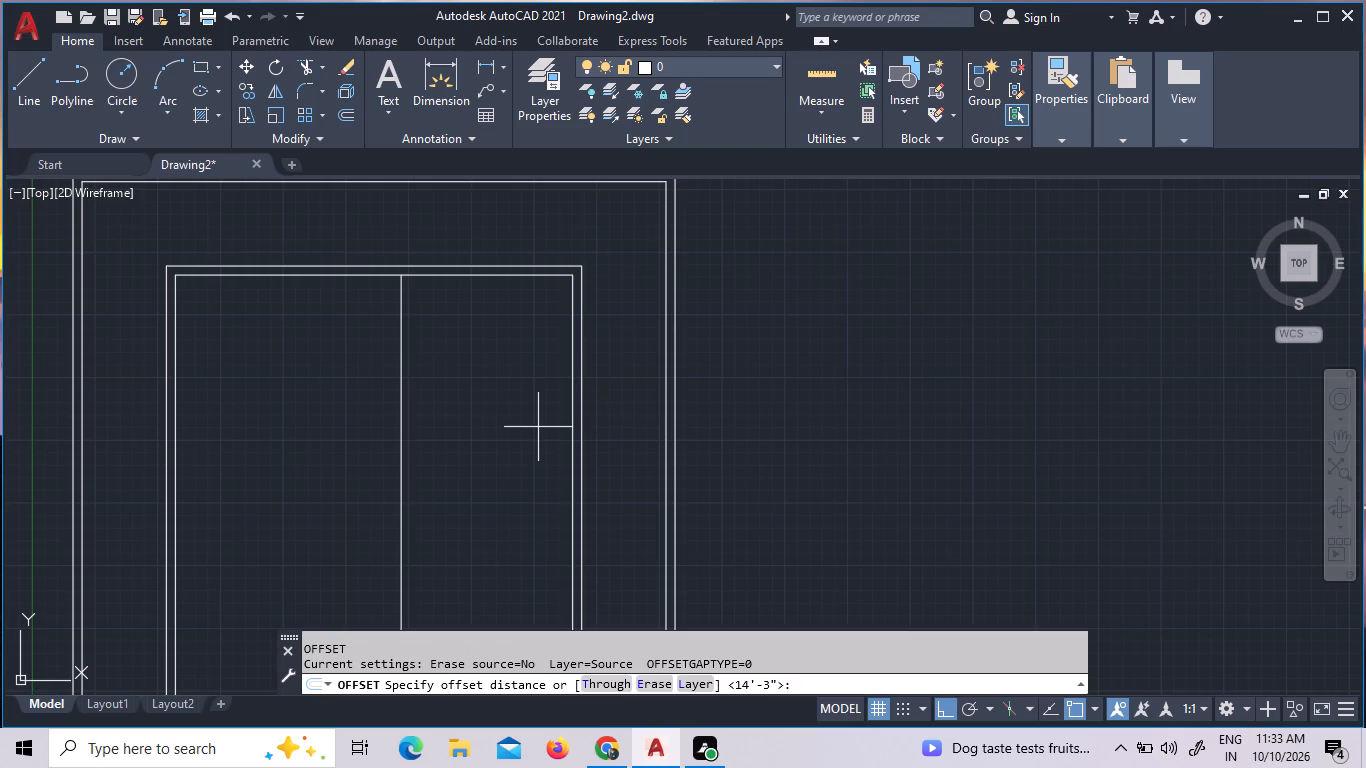
key("shift+quotedbl")
key("Return")
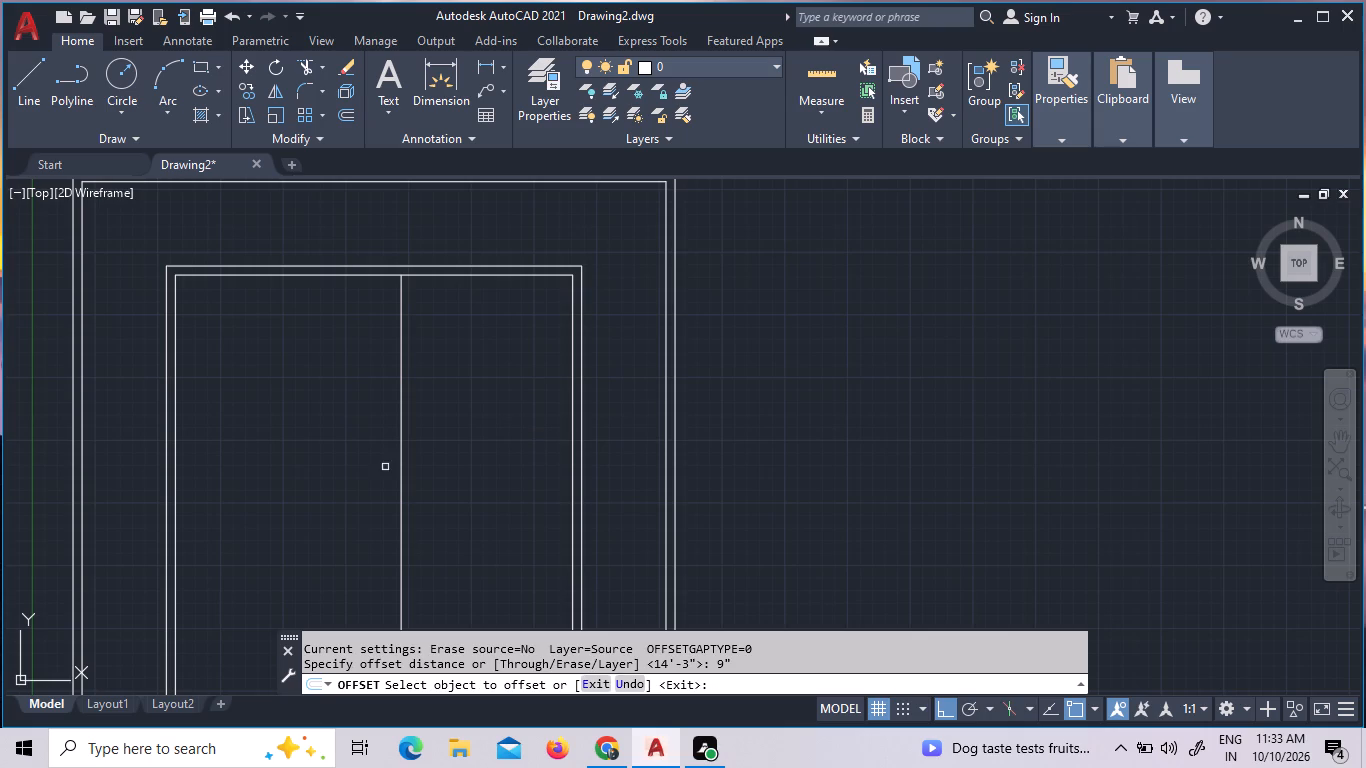
left_click(399, 487)
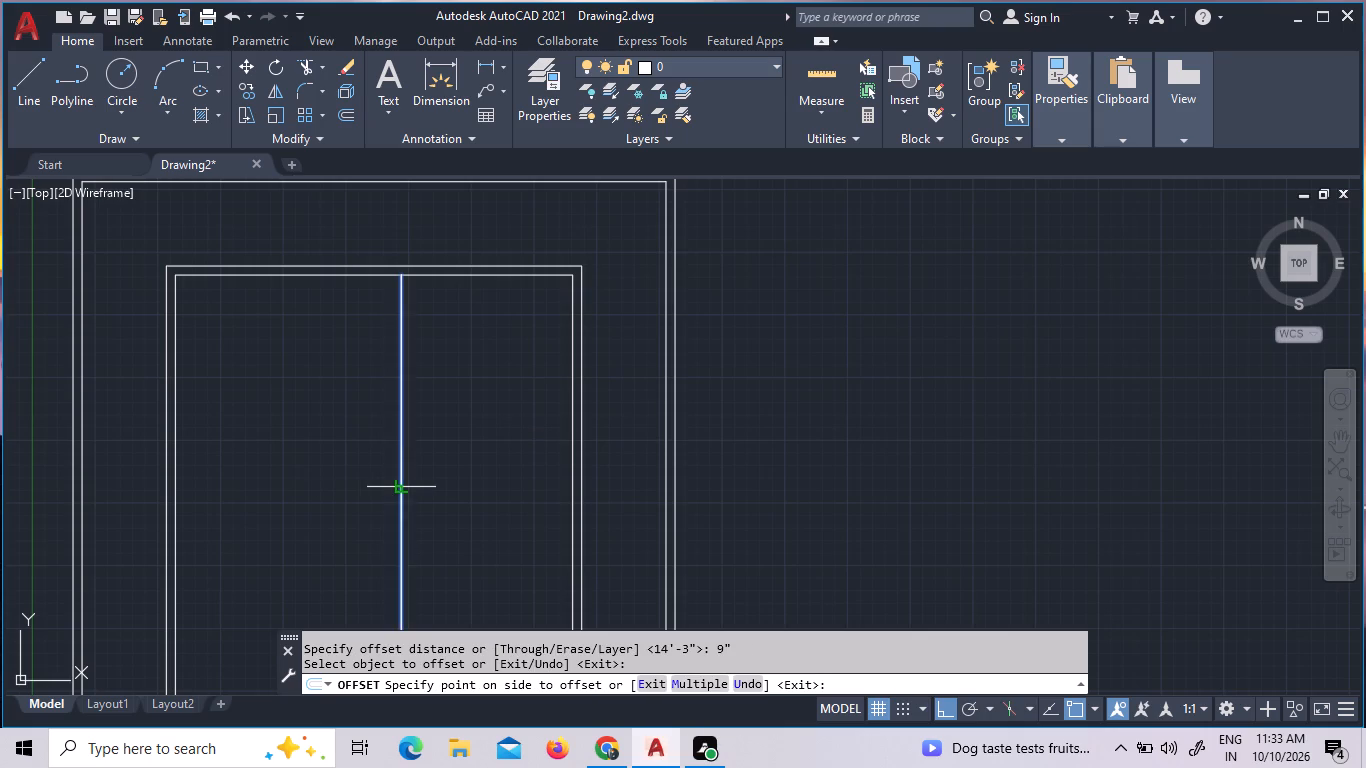
left_click(380, 487)
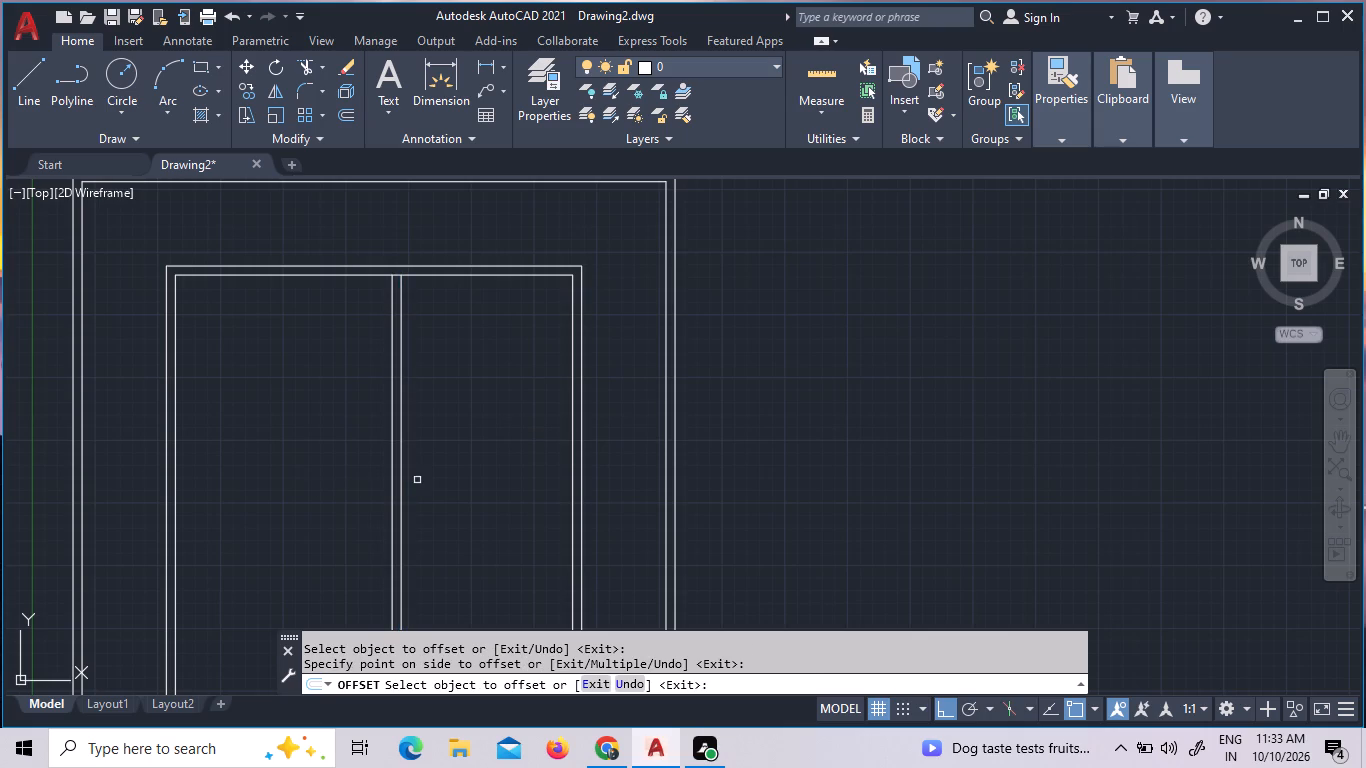
key("Escape")
Offset the inner line of the interior rectangle's top wall 12'2" downward.
key("o")
key("Return")
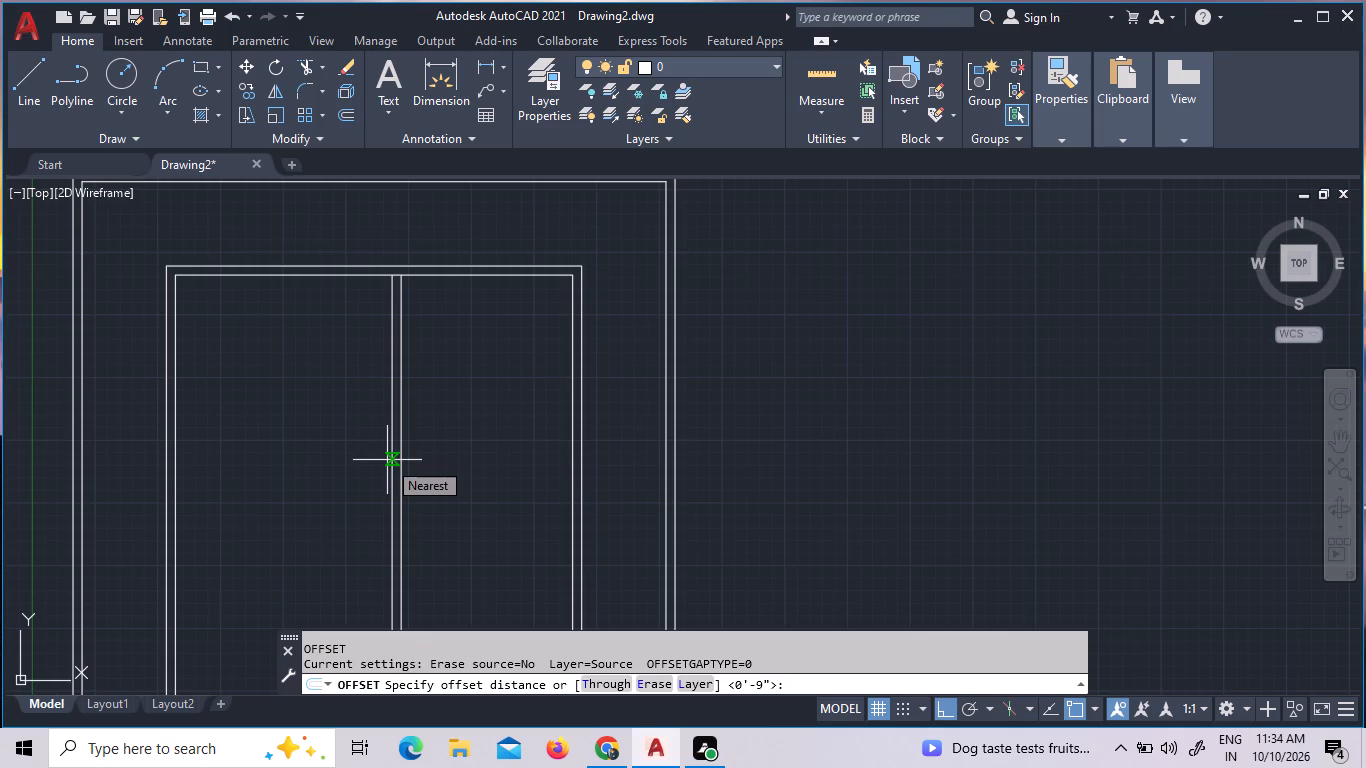
key("2")
key("BackSpace")
type("12'2\"")
key("Return")
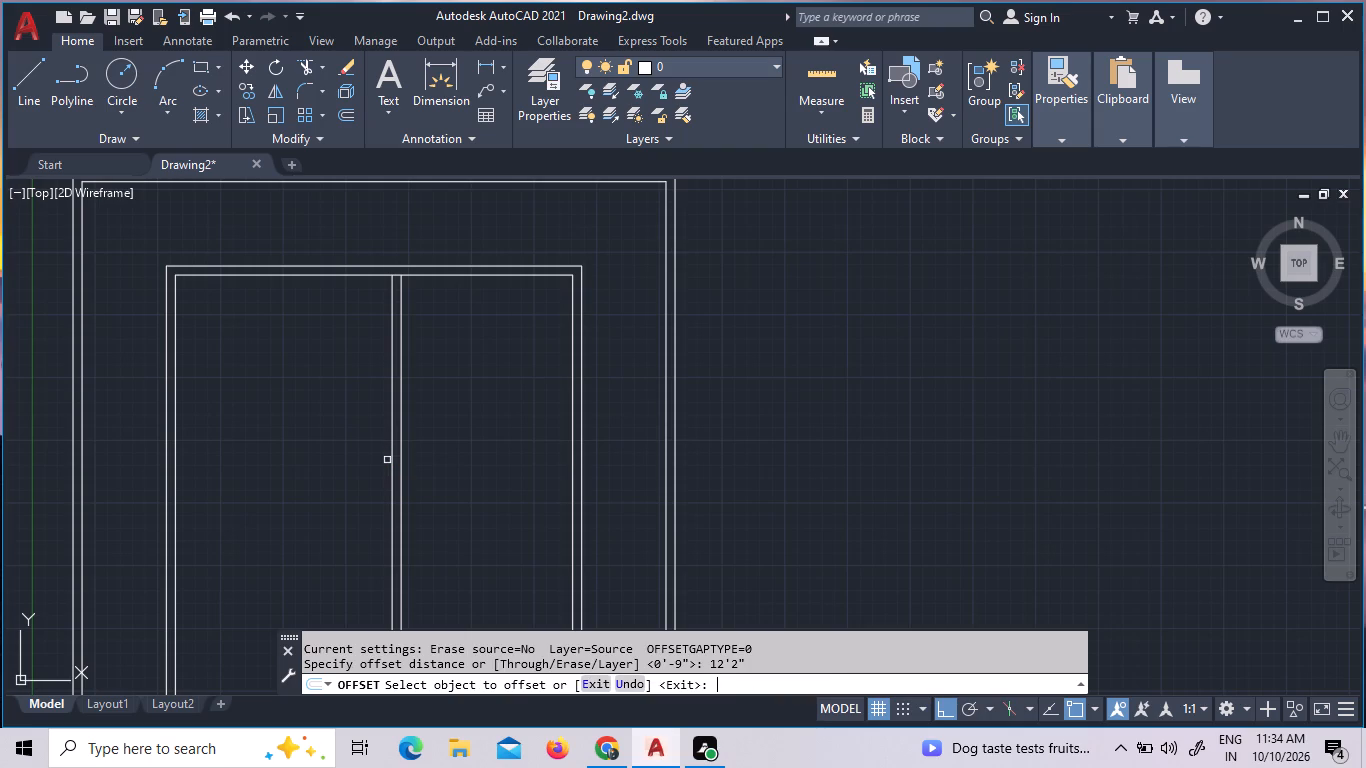
left_click(371, 273)
left_click(367, 370)
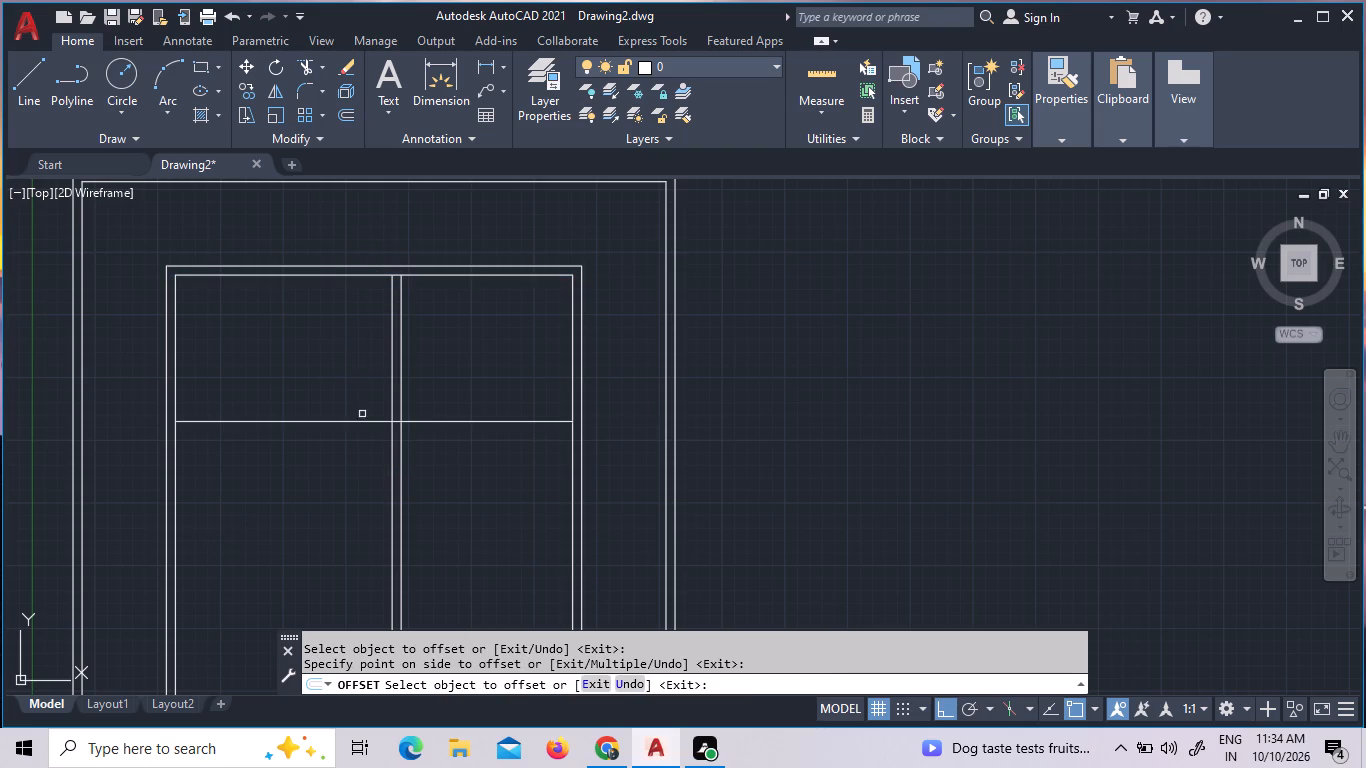
left_click(361, 419)
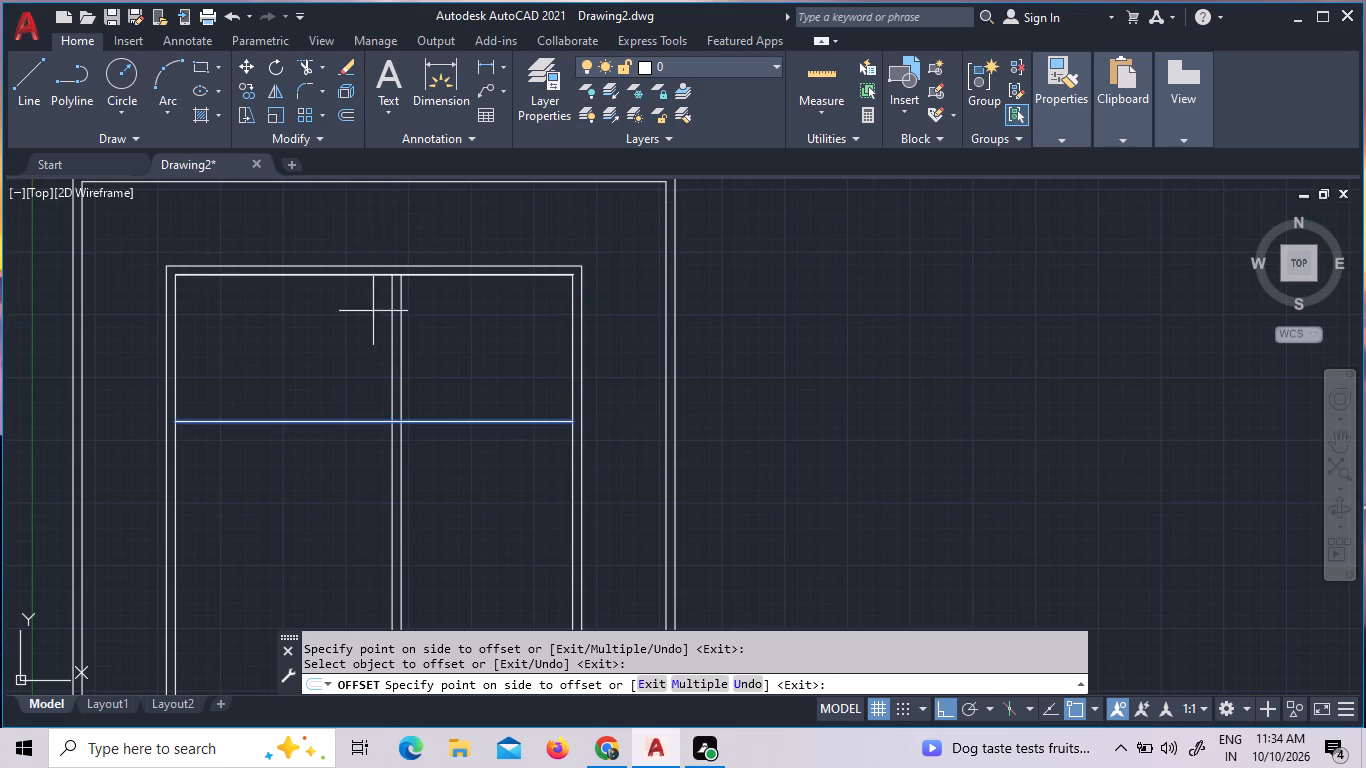
key("Escape")
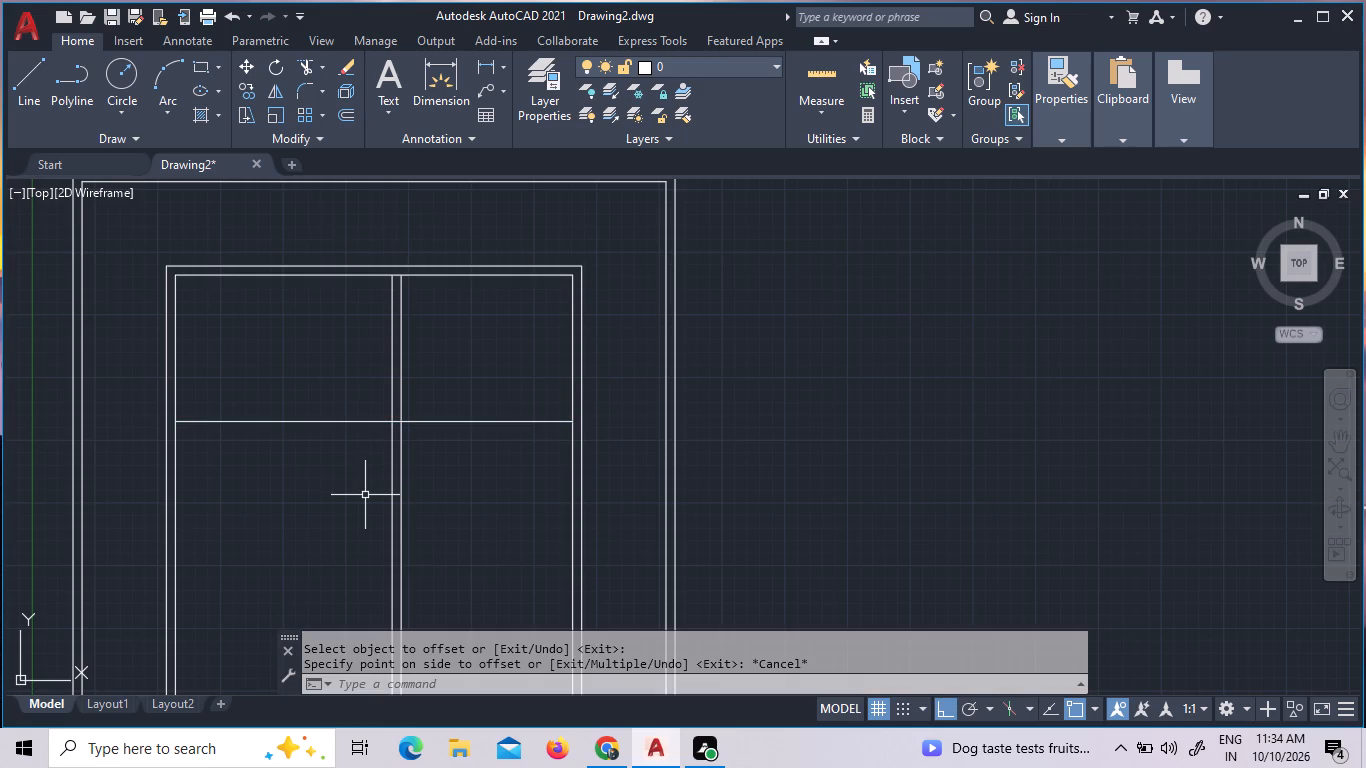
Offset the new interior horizontal line 9" downward to form a cross partition wall.
key("o")
key("Return")
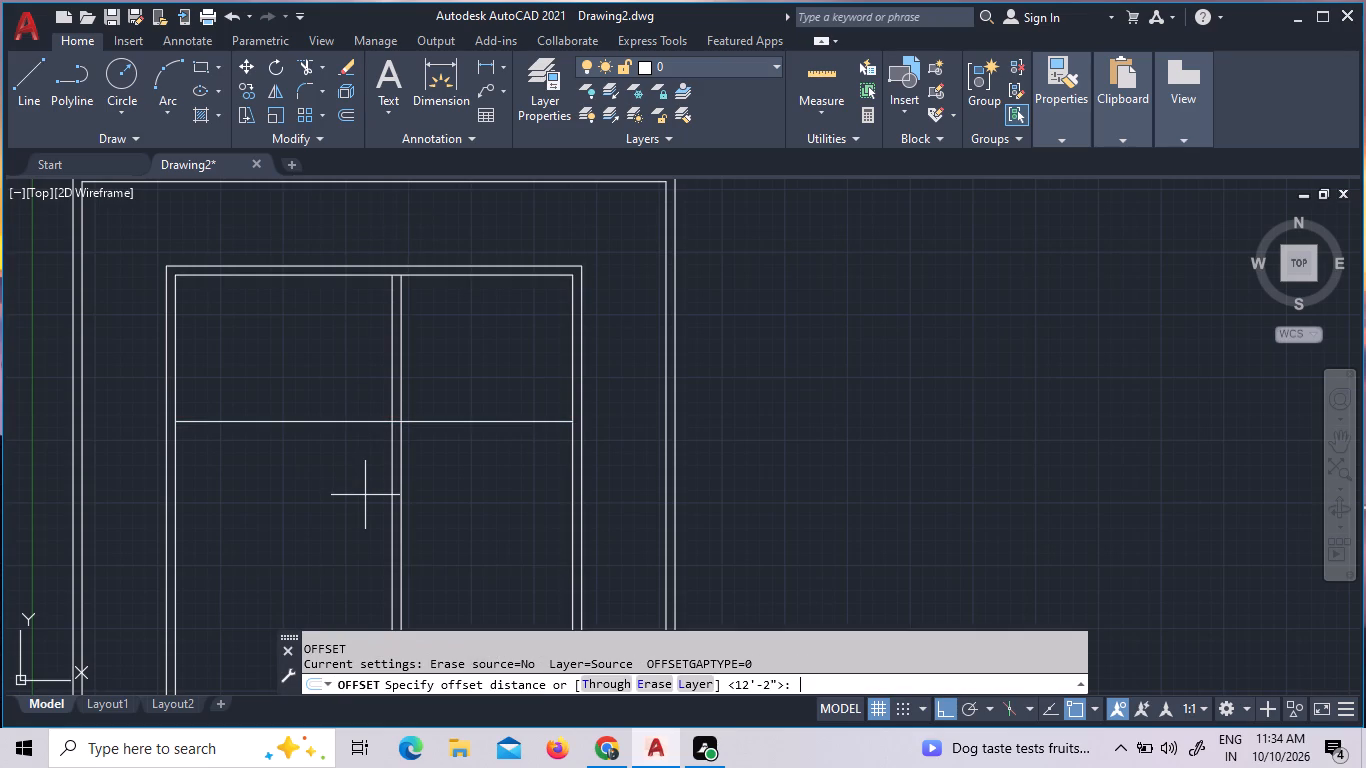
type("9\"")
key("Return")
left_click(366, 422)
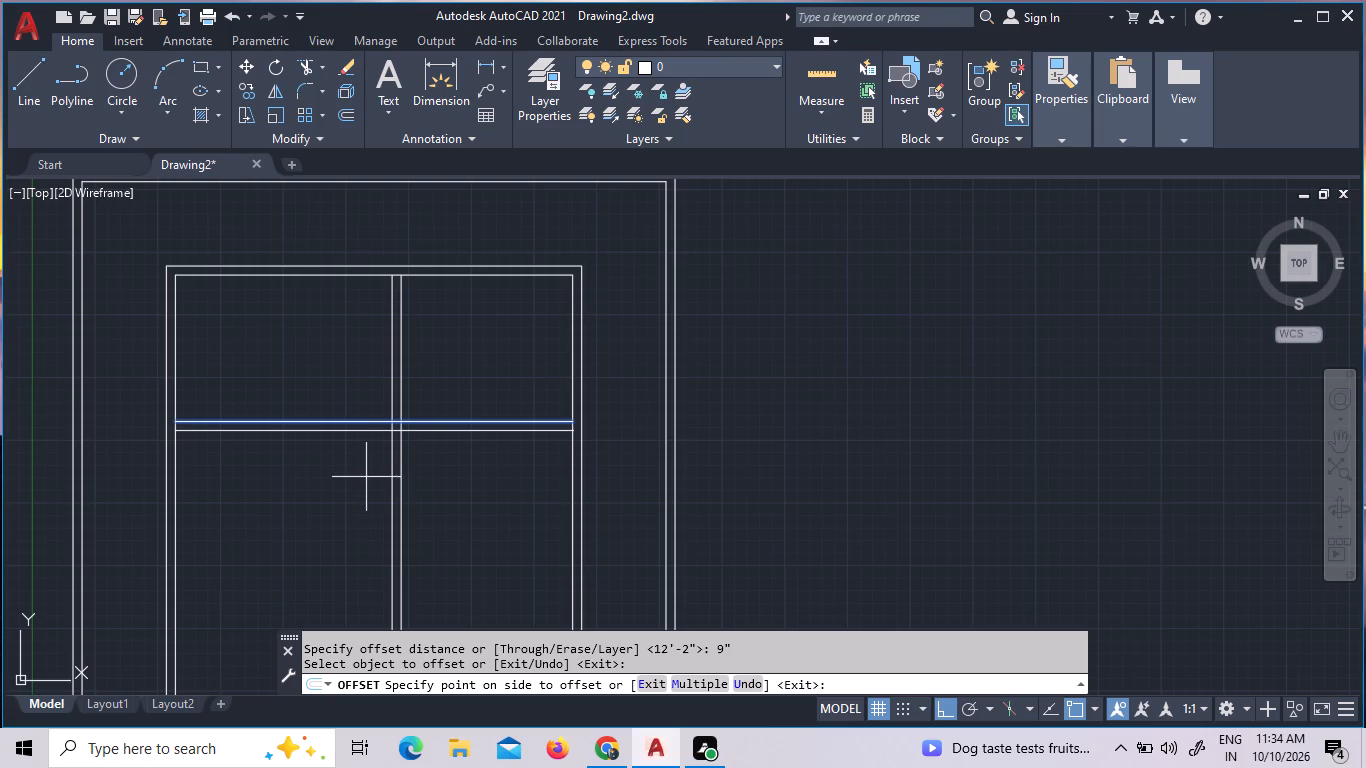
left_click(366, 477)
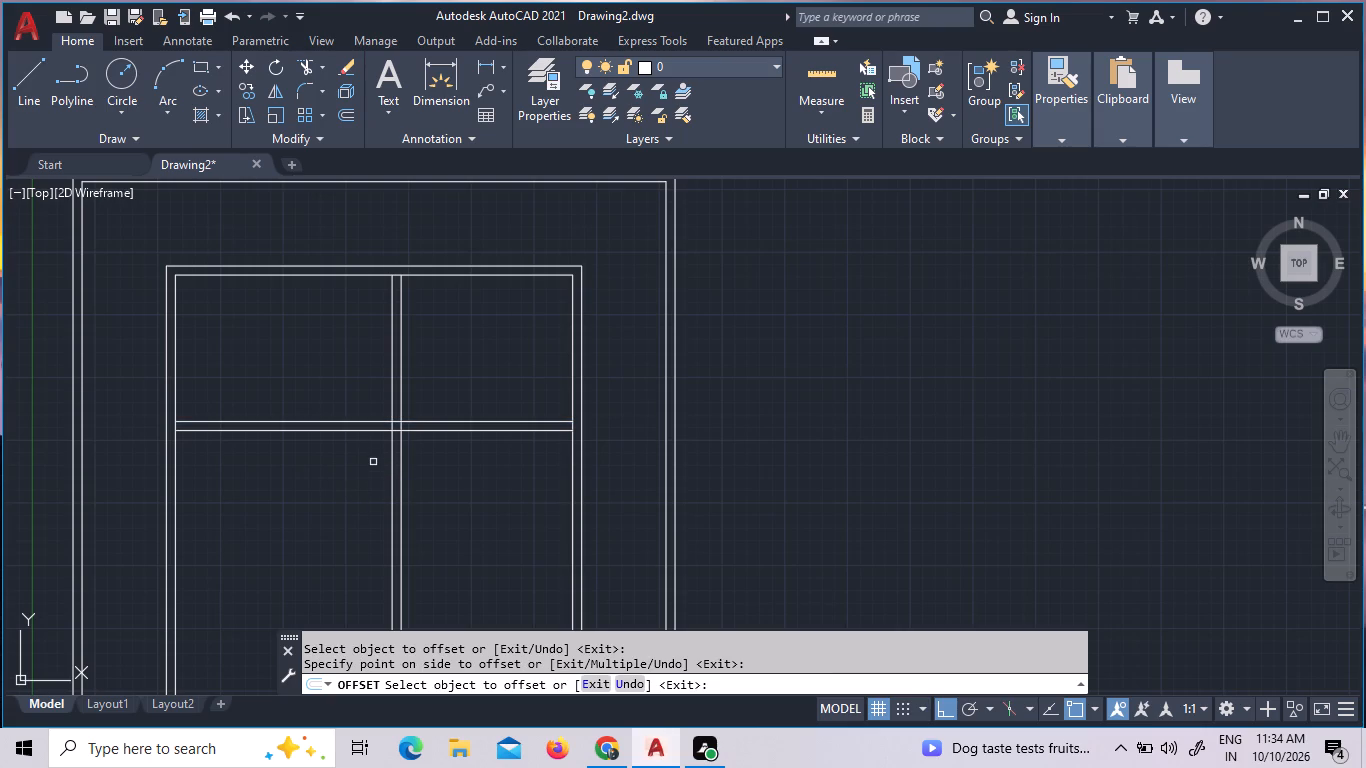
key("Escape")
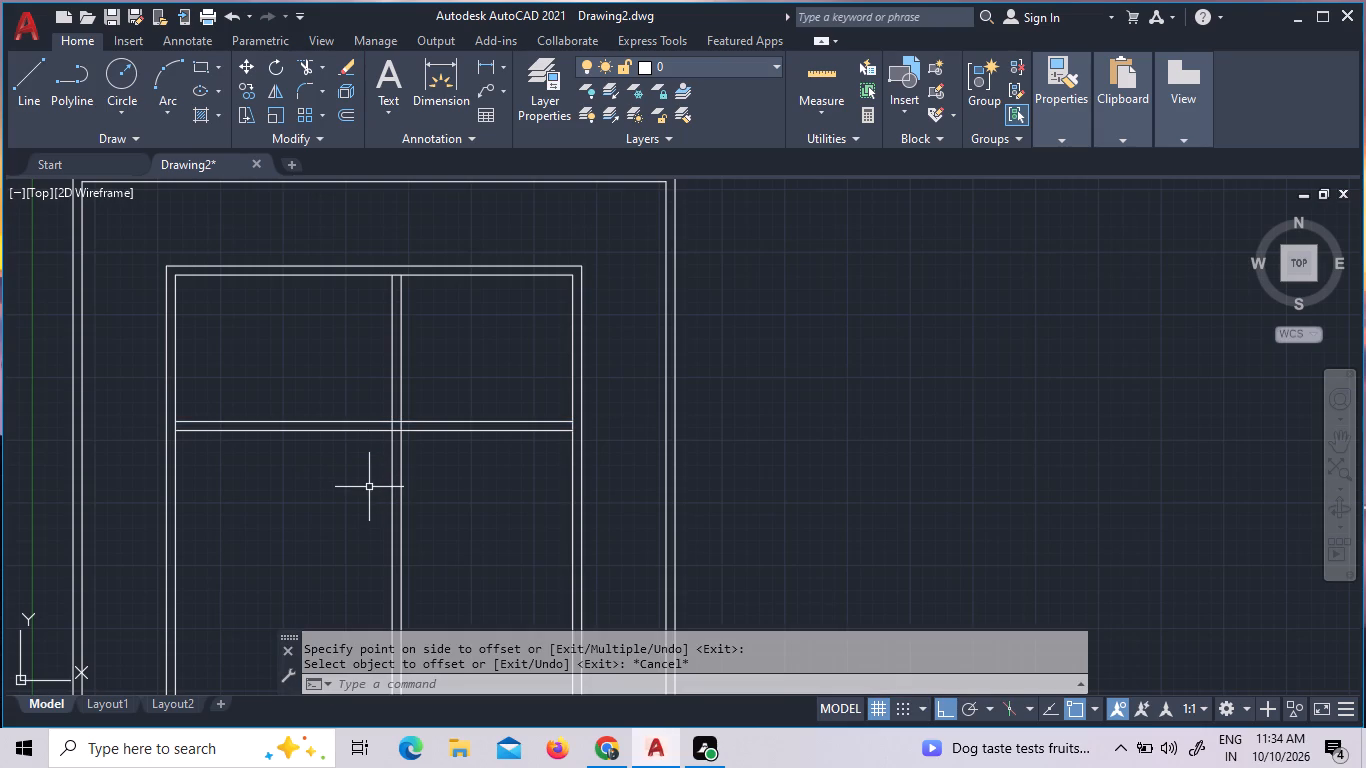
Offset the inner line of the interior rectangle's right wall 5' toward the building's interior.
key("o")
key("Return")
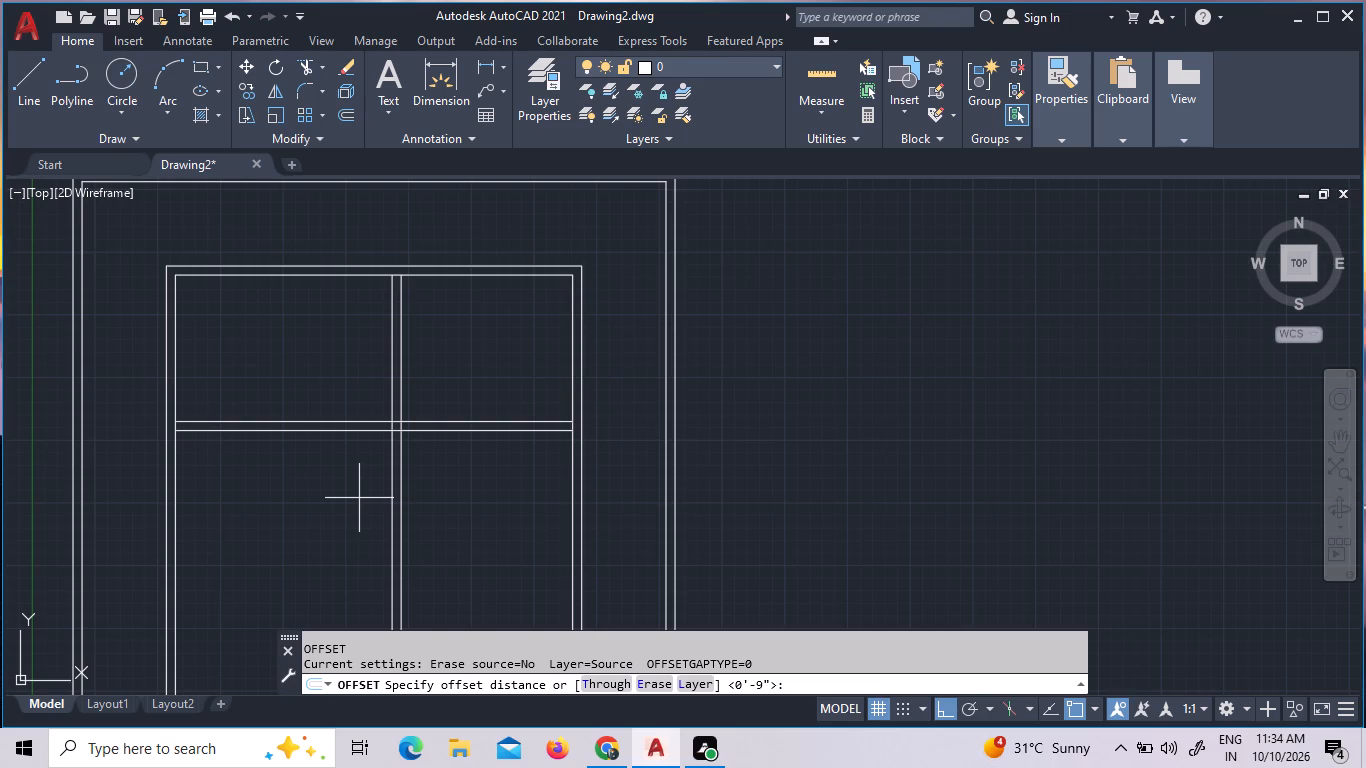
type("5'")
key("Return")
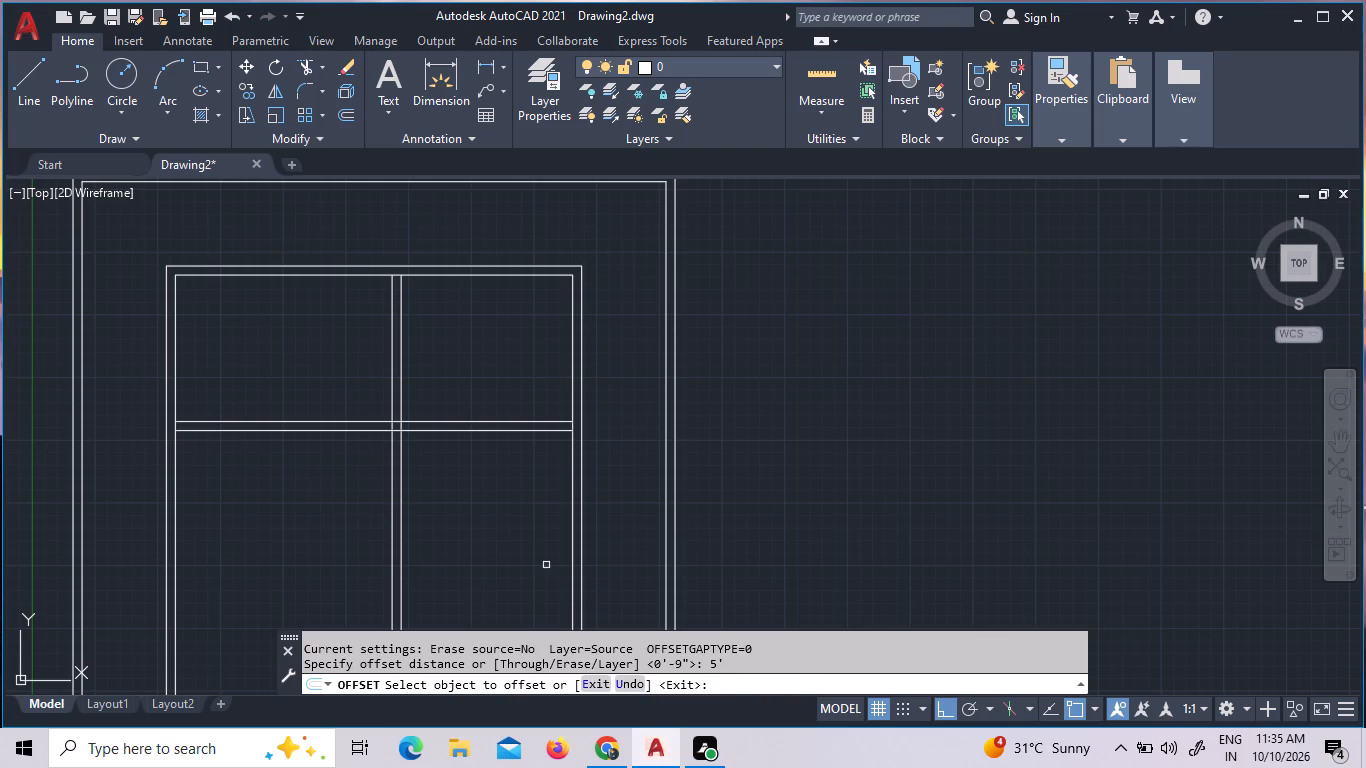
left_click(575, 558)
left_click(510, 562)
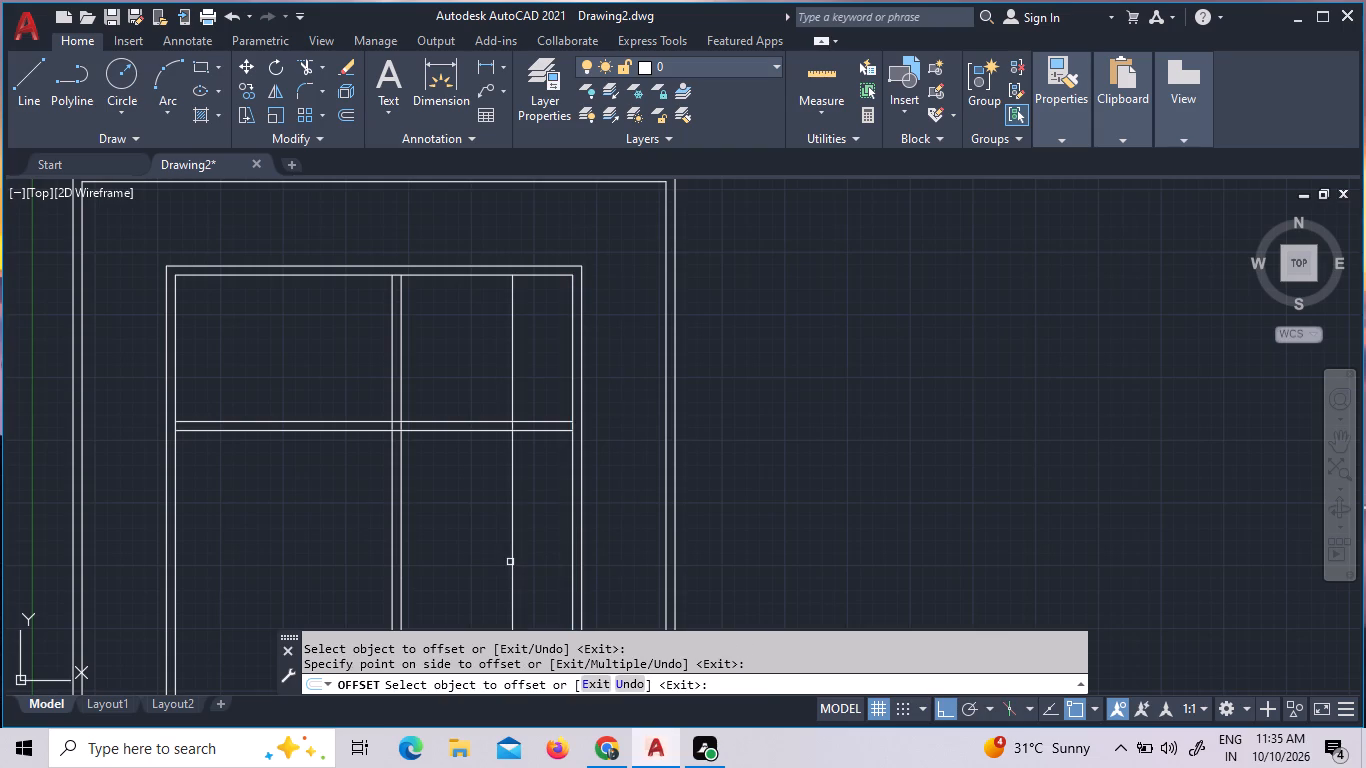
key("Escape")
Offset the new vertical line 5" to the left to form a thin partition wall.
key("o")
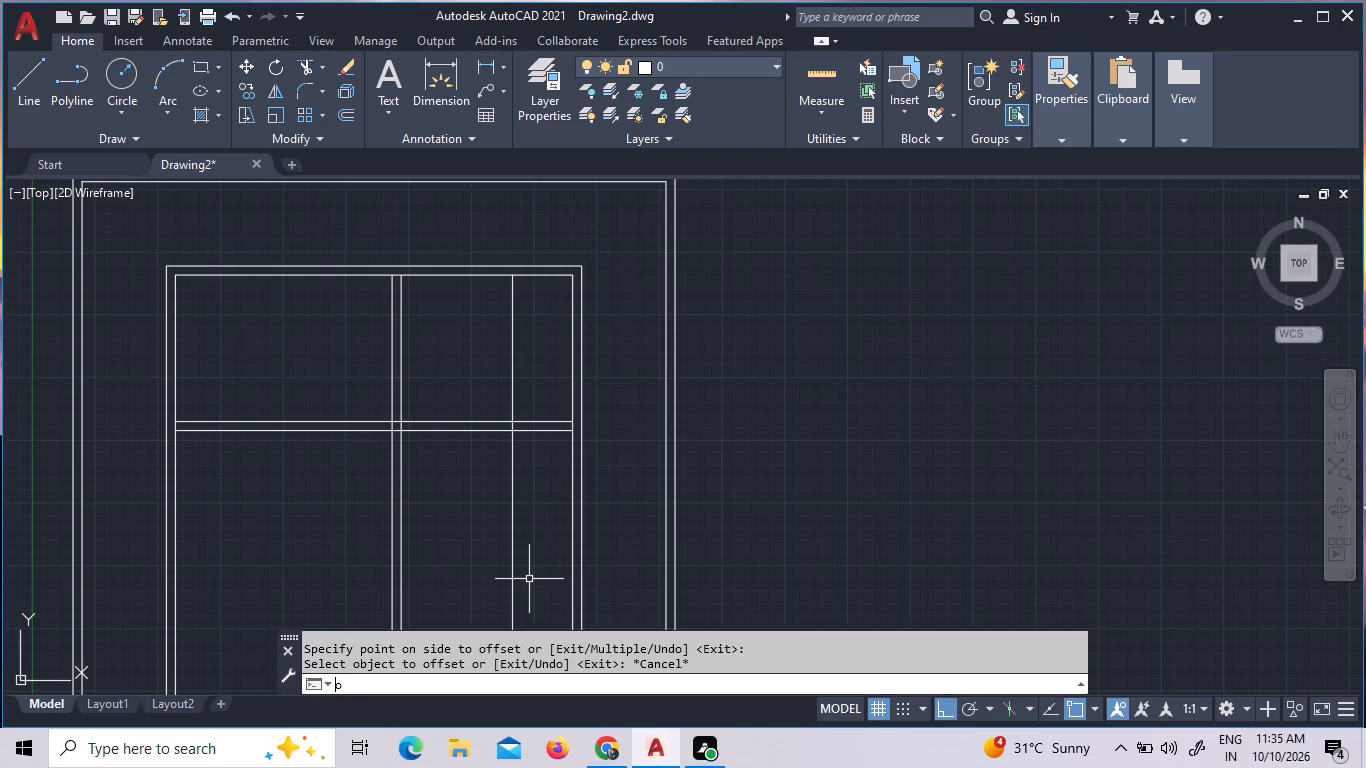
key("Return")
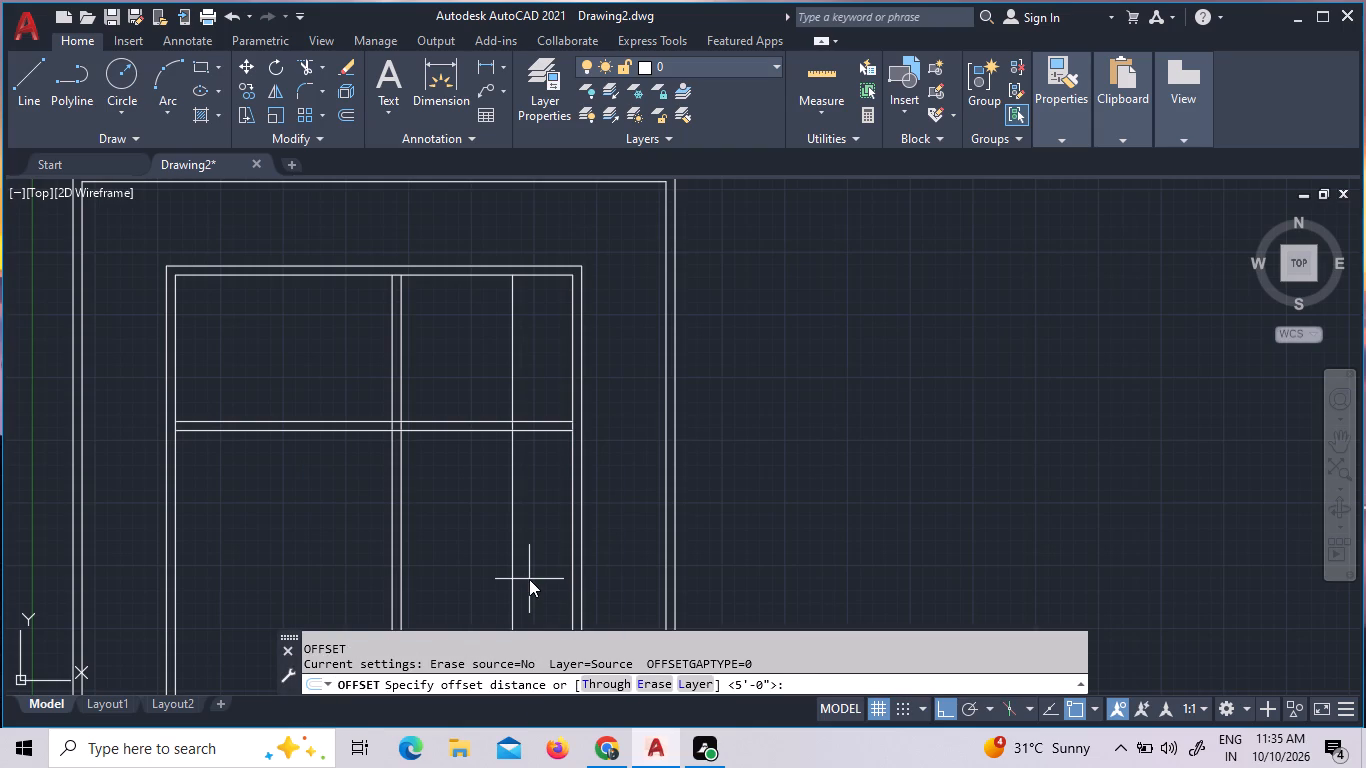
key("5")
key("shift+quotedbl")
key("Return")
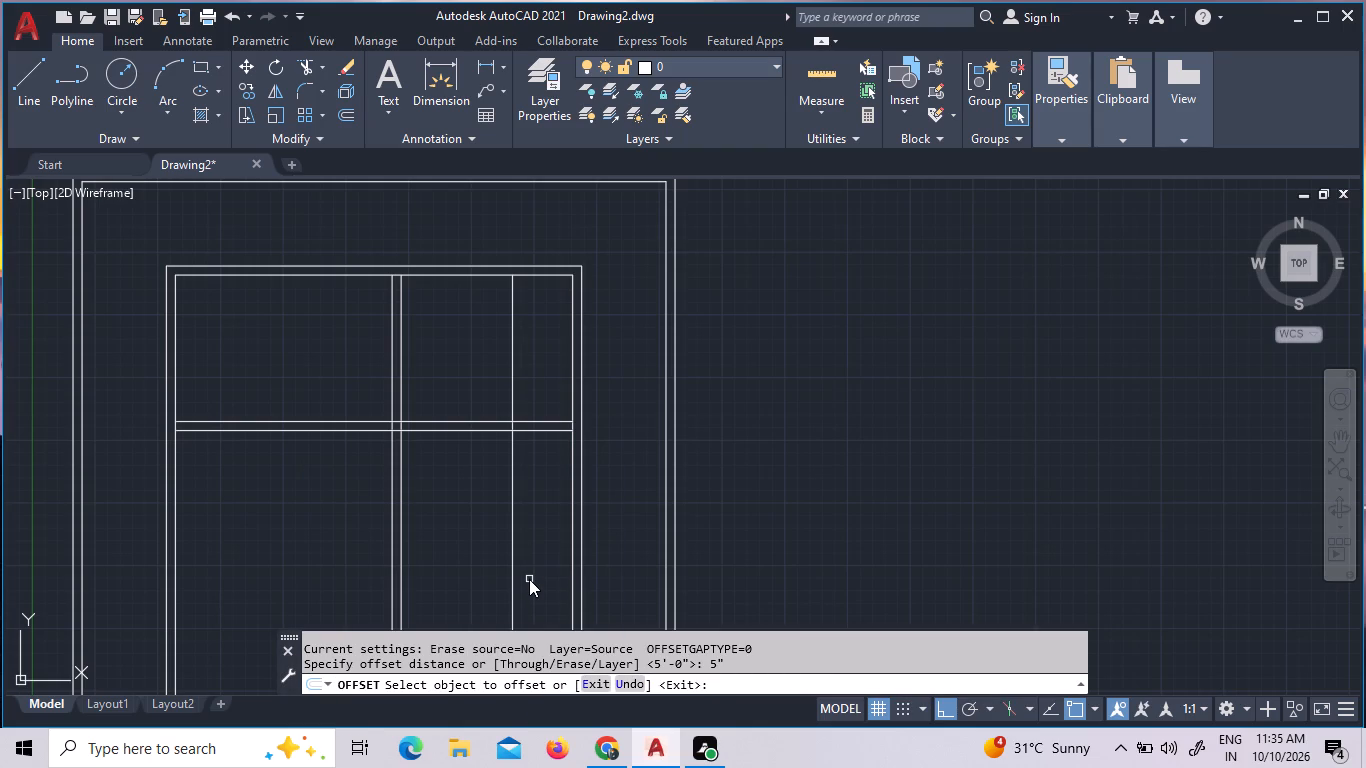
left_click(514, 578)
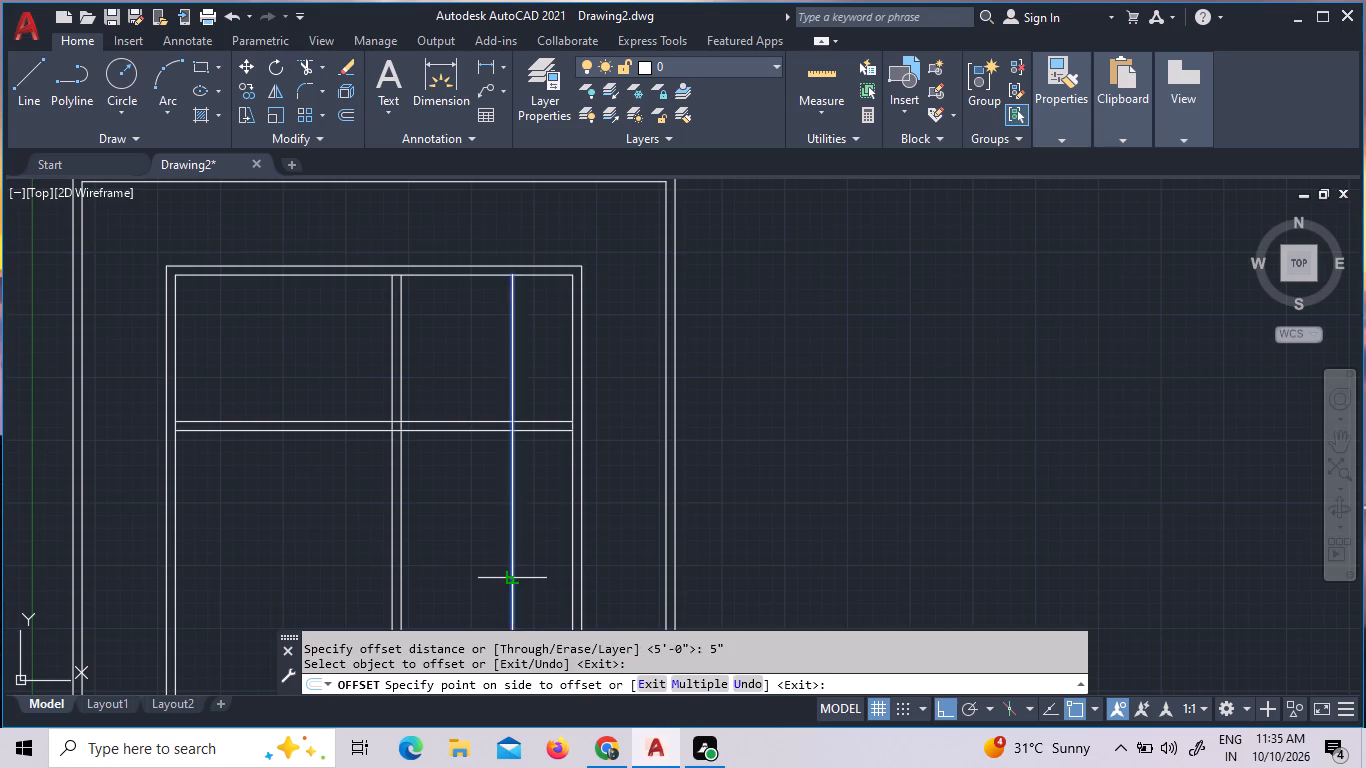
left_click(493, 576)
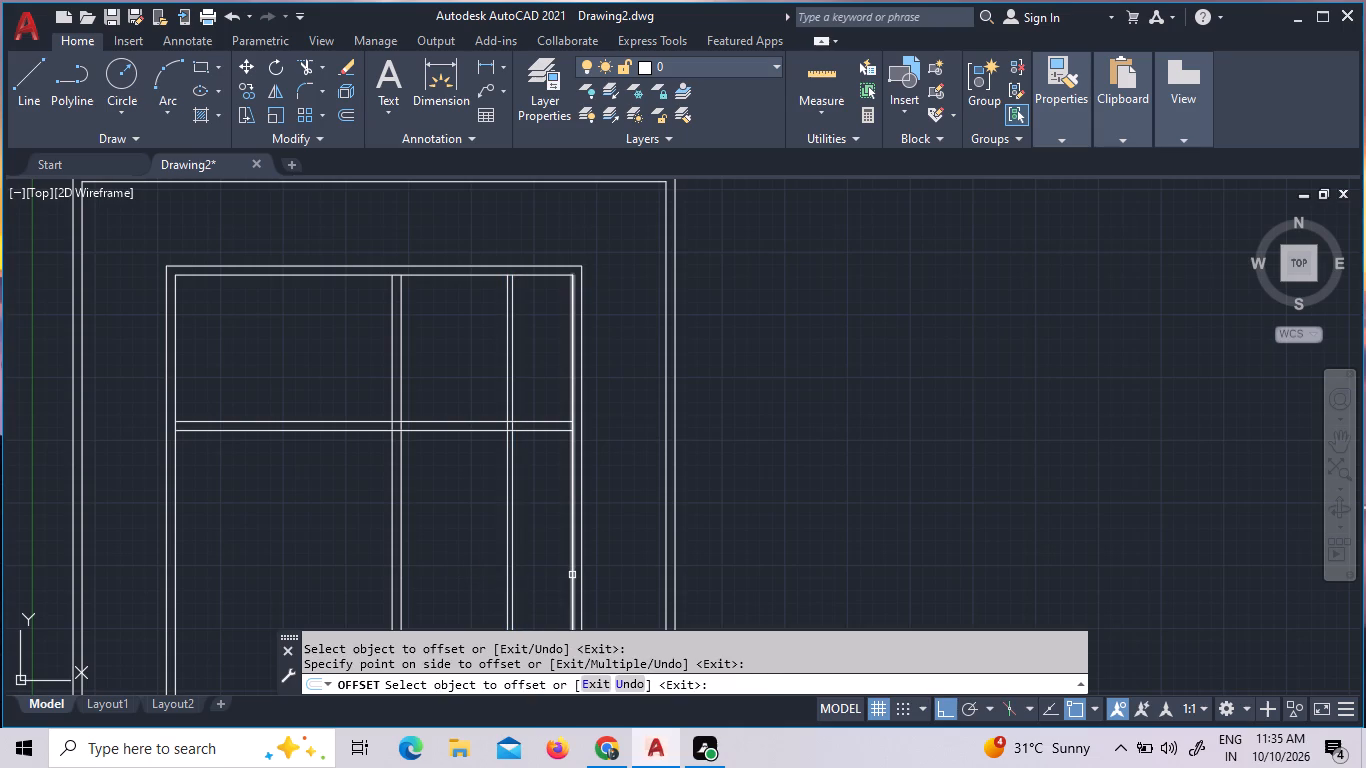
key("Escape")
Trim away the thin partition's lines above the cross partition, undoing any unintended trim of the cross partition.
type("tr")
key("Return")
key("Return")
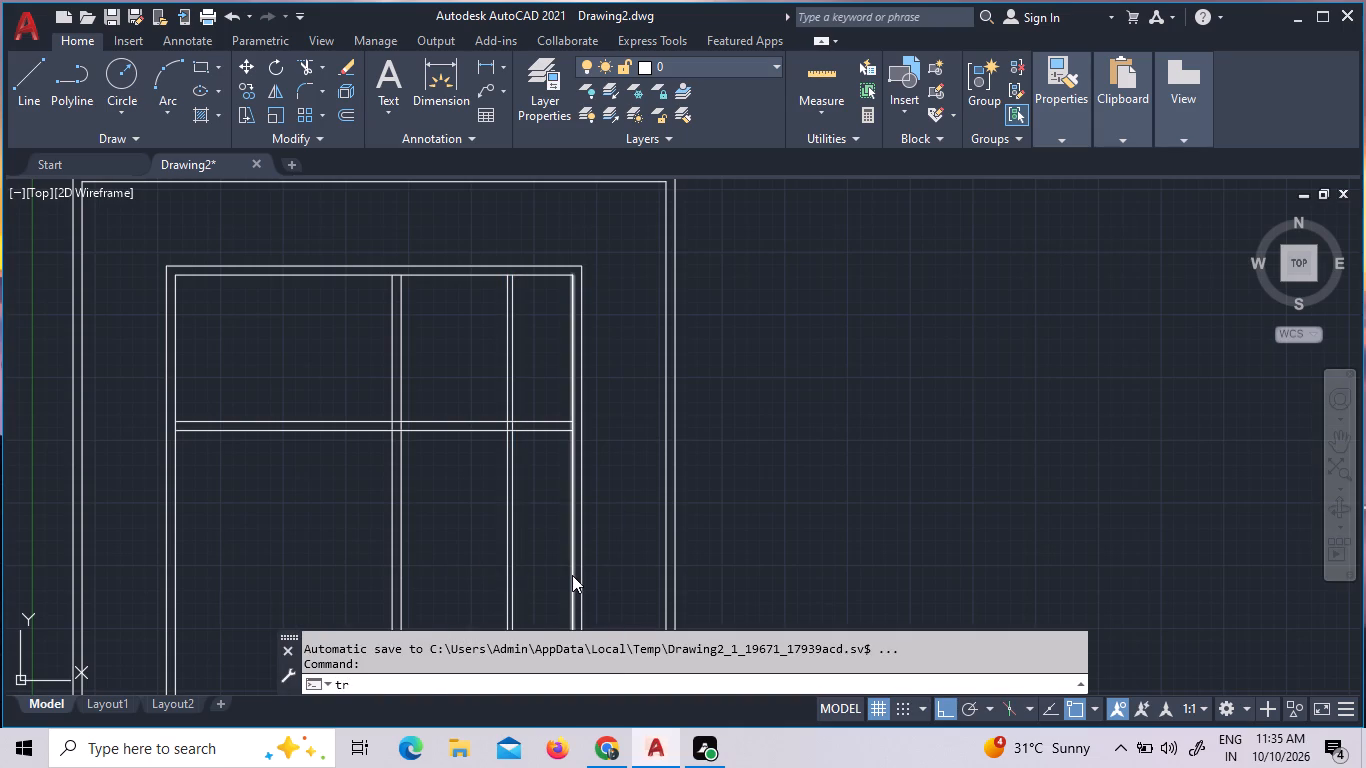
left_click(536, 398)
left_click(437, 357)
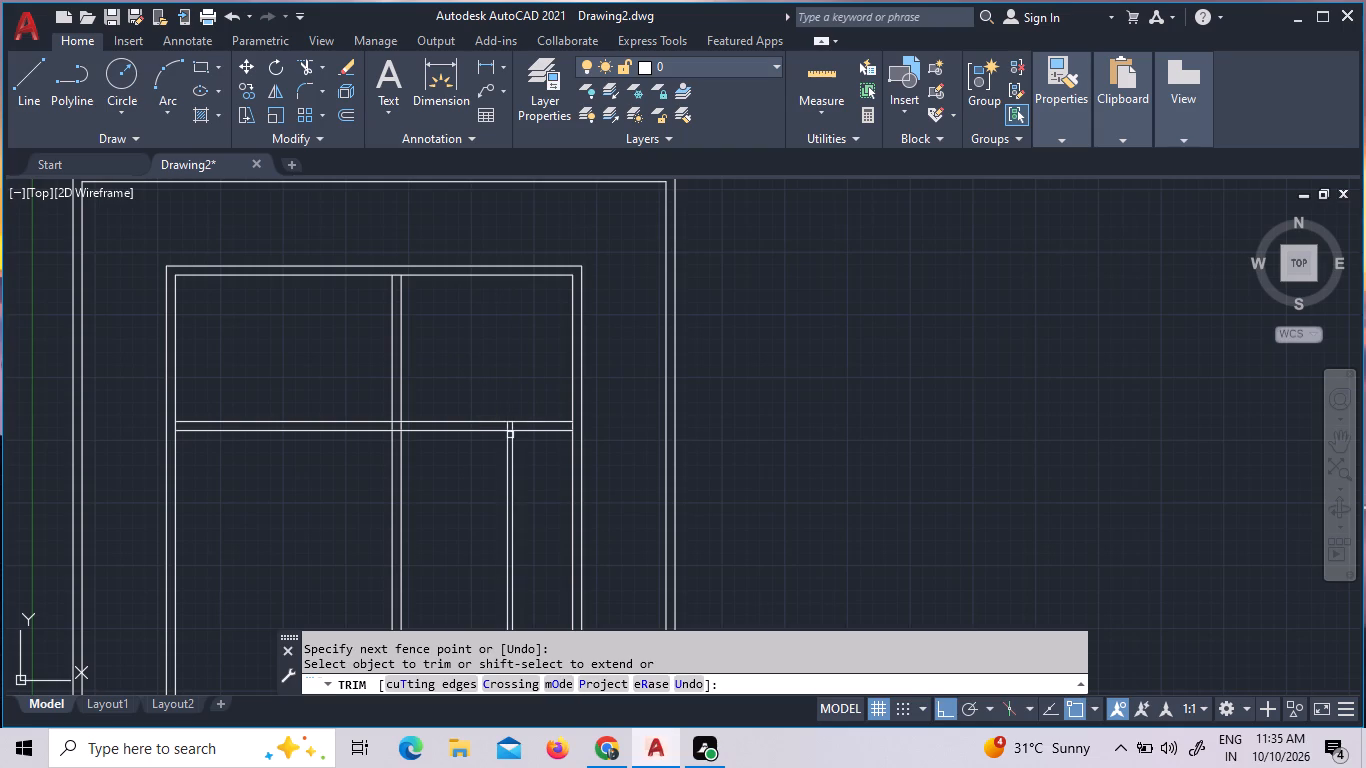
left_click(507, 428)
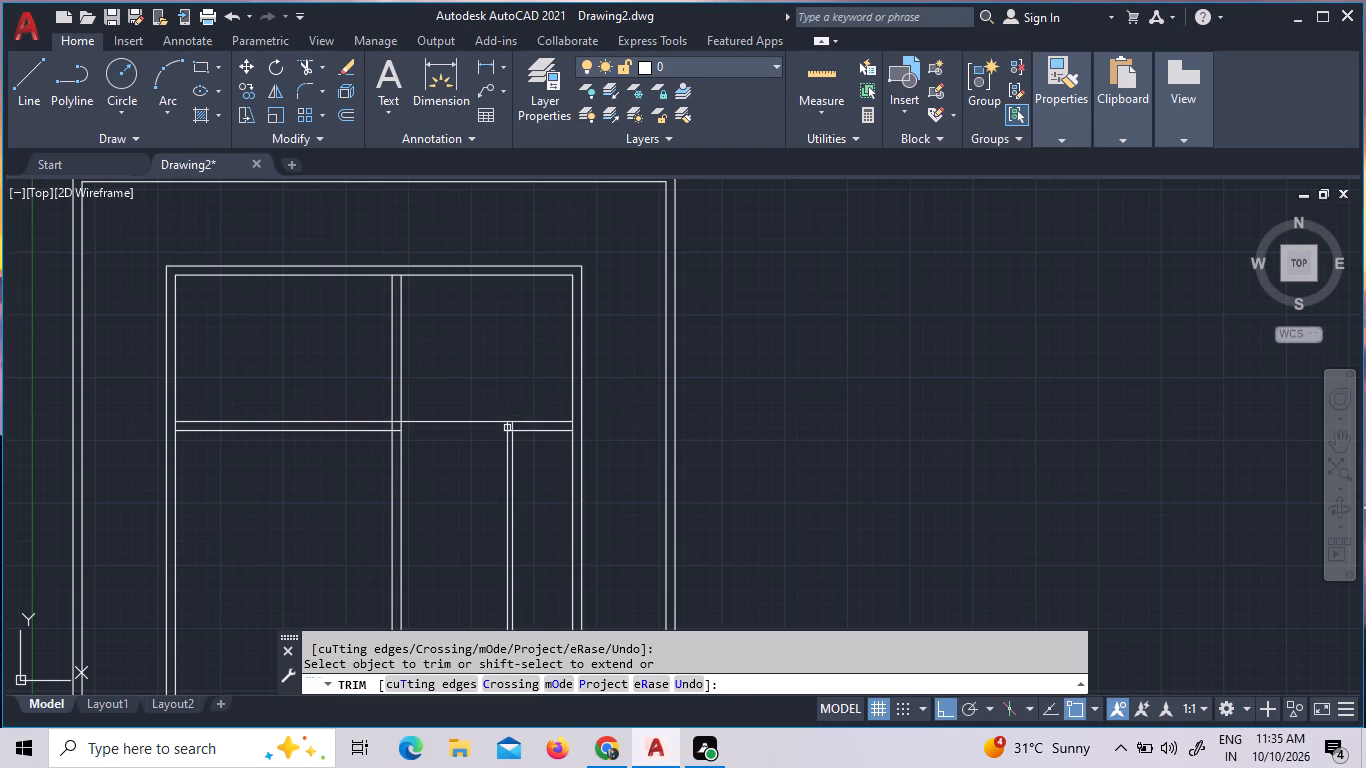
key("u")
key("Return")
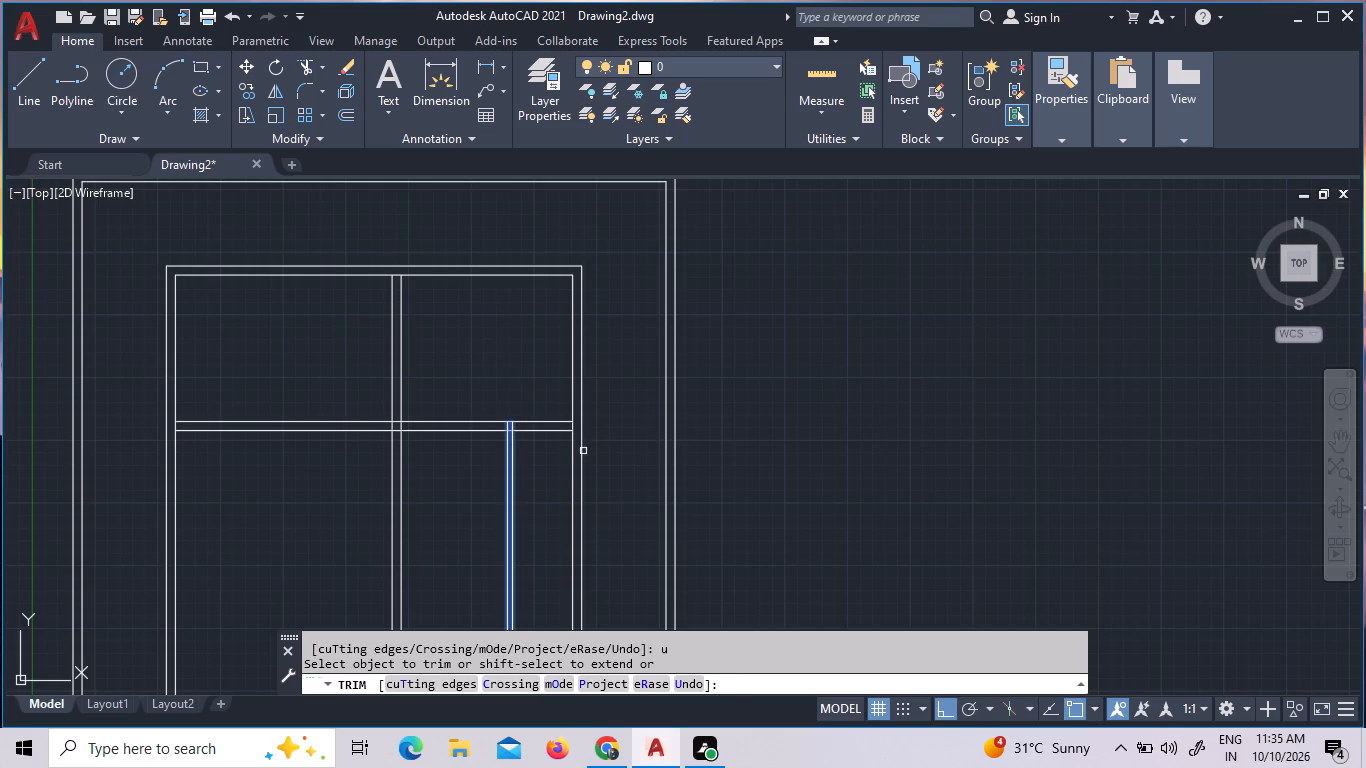
Trim the wall lines where the cross partition meets the side walls and both vertical partitions, and where the main vertical partition meets the top wall.
left_click(575, 426)
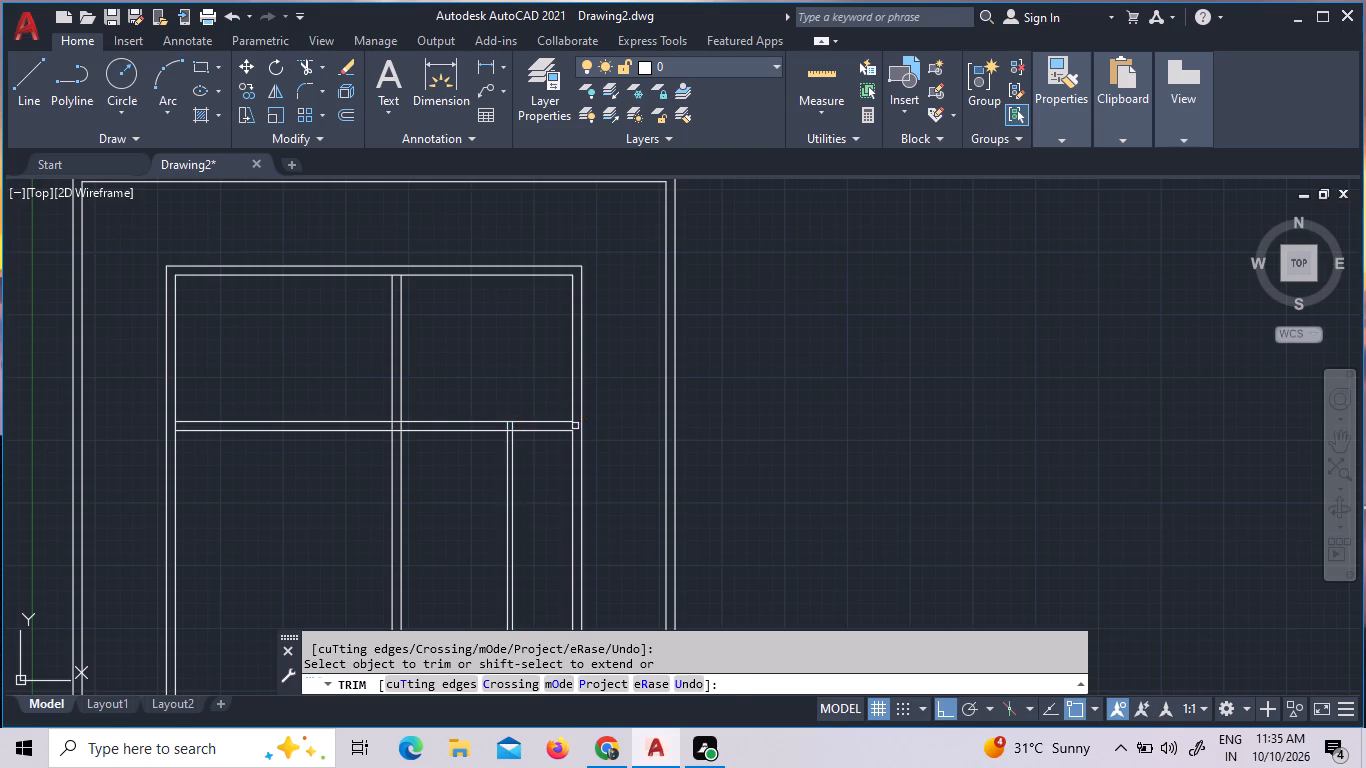
left_click(561, 426)
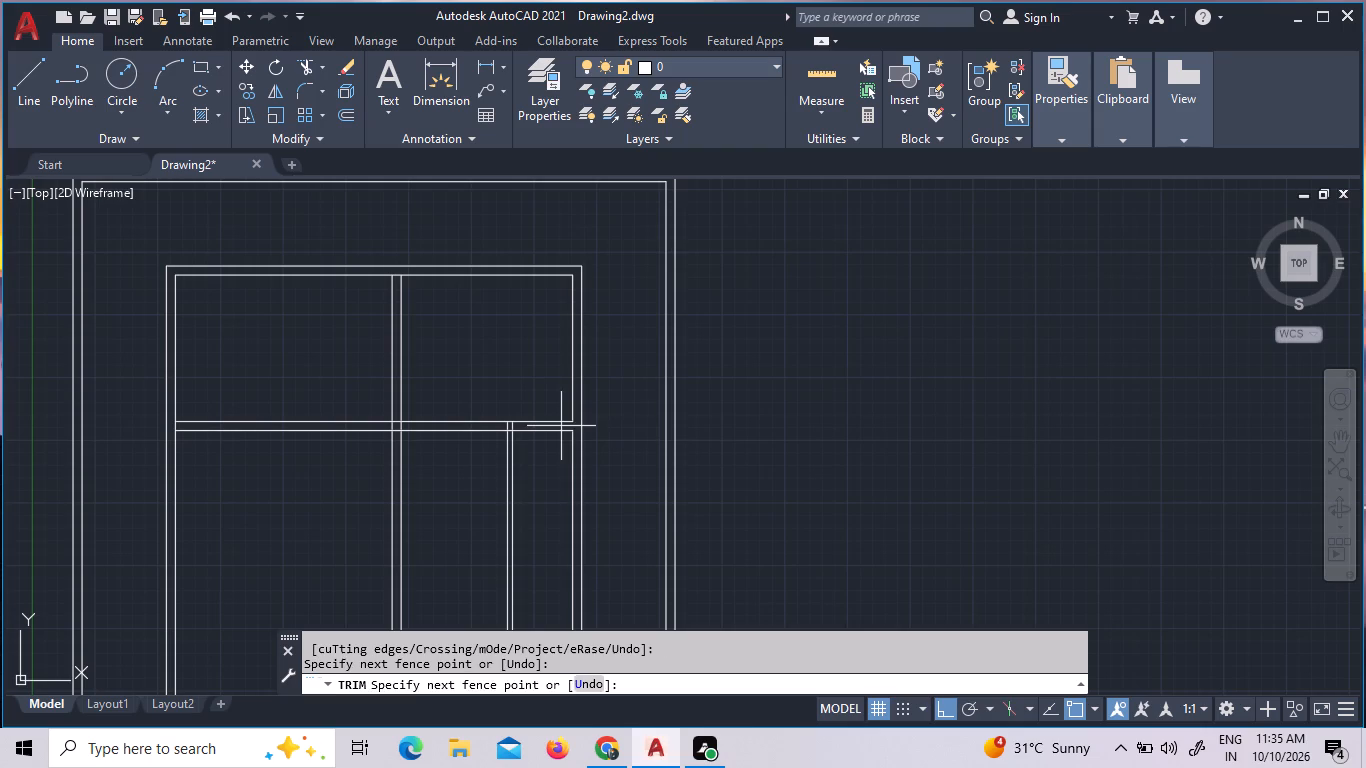
left_click(399, 425)
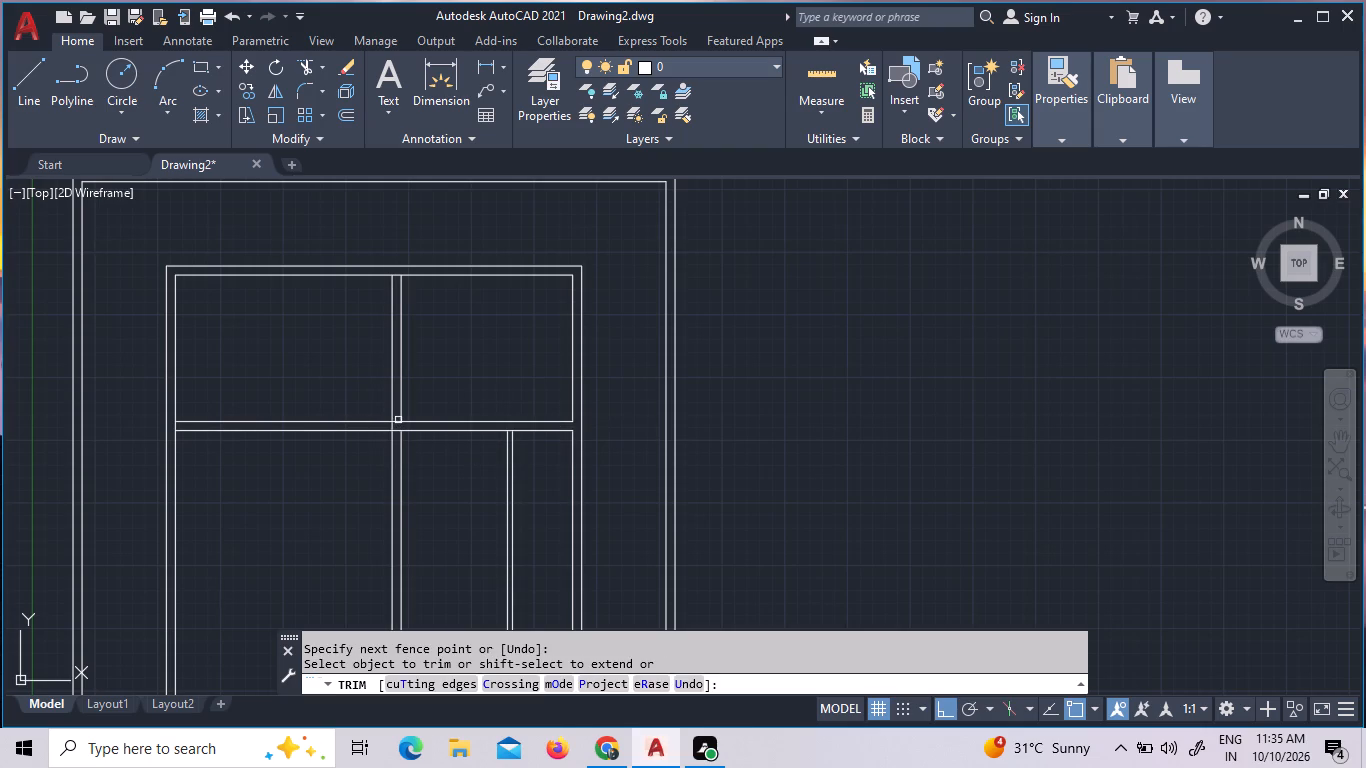
left_click(398, 420)
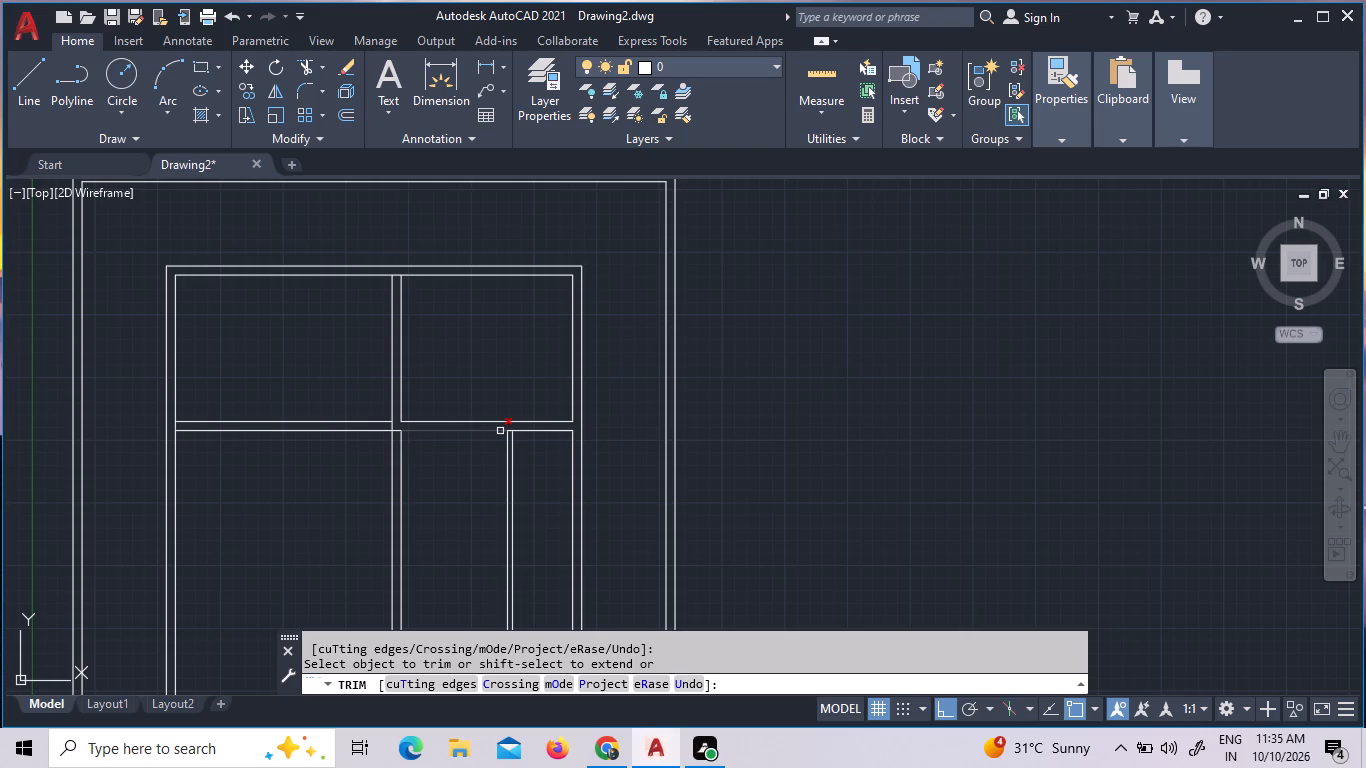
left_click(512, 431)
left_click(175, 425)
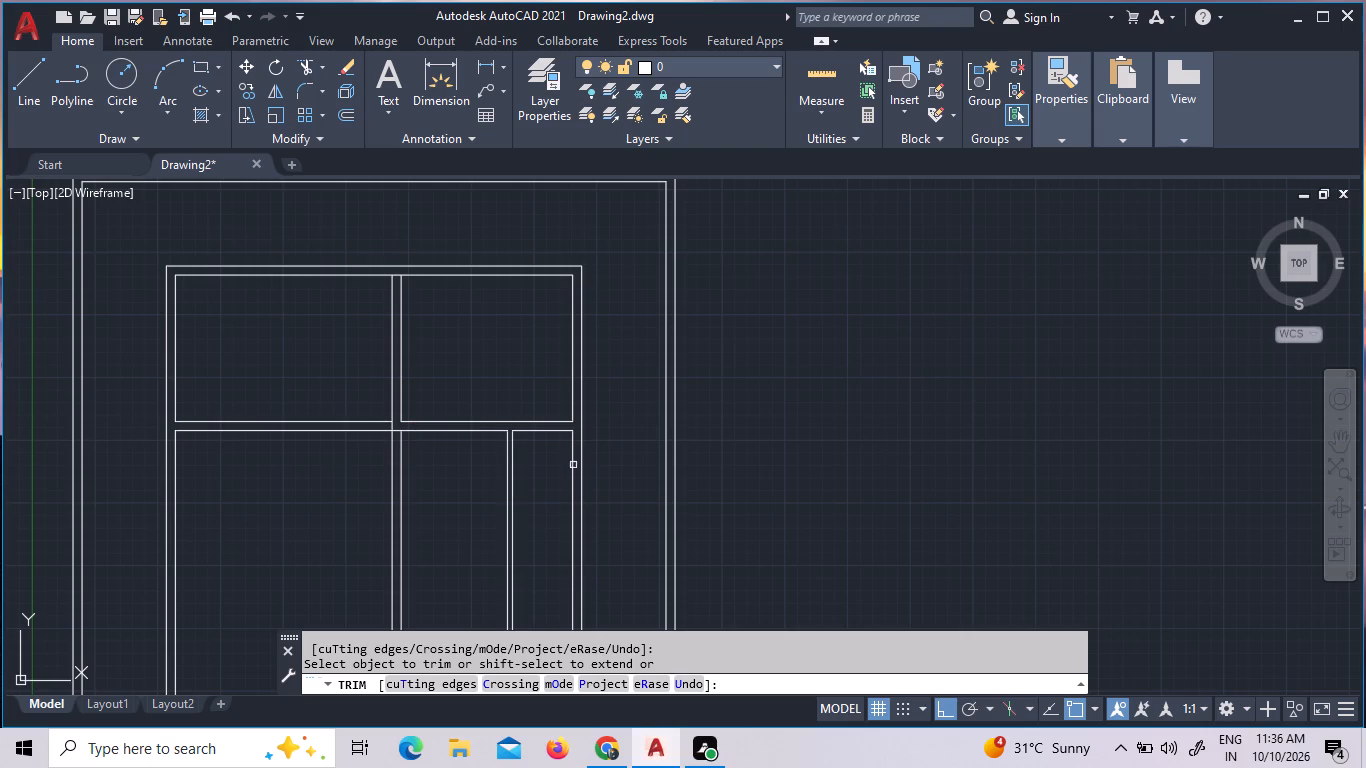
left_click(392, 426)
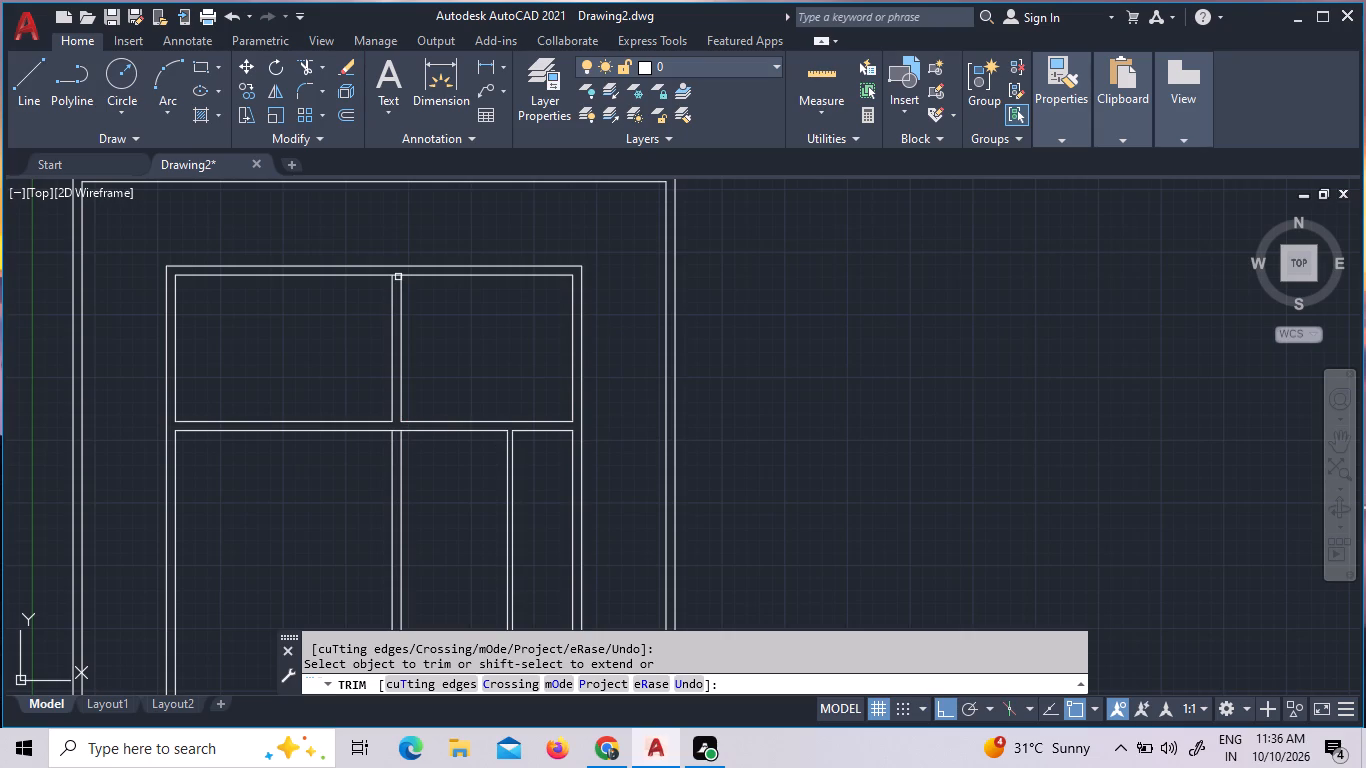
left_click(398, 277)
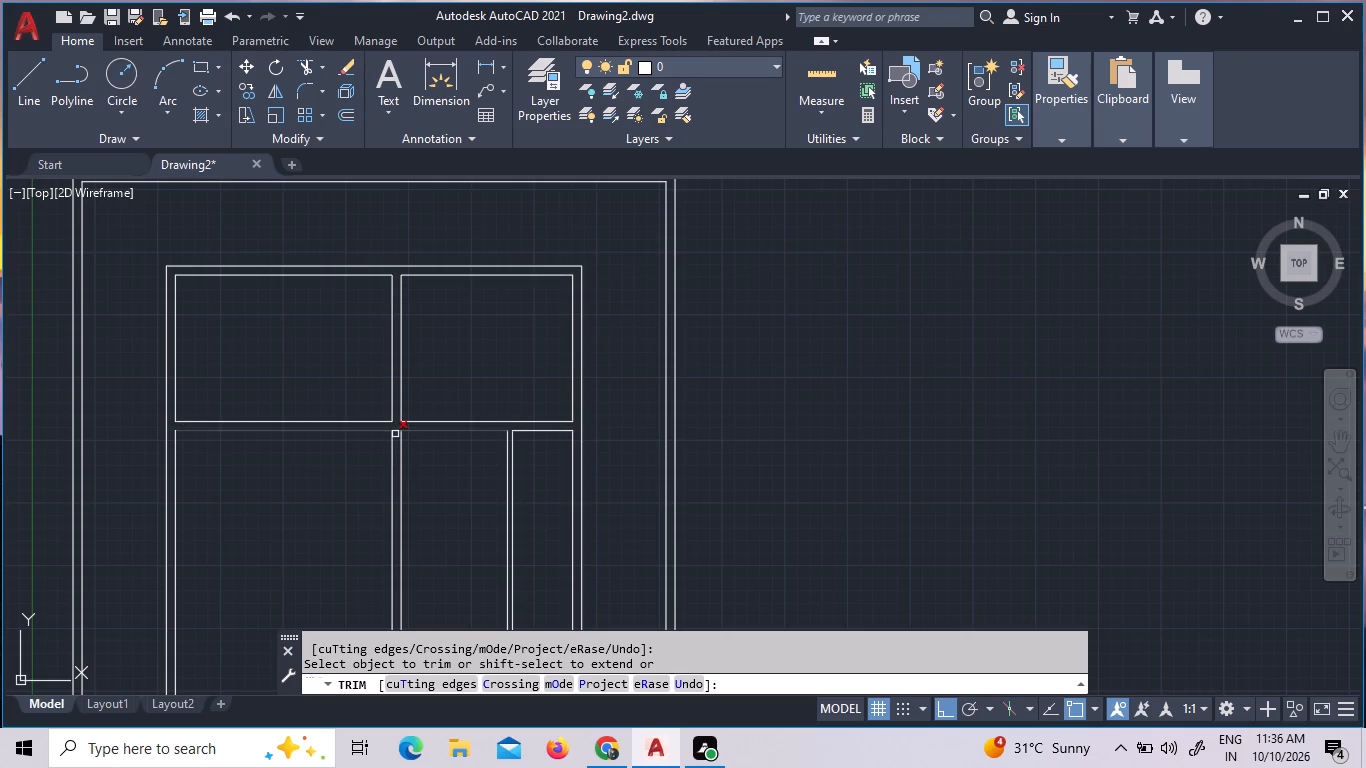
left_click(396, 429)
key("Escape")
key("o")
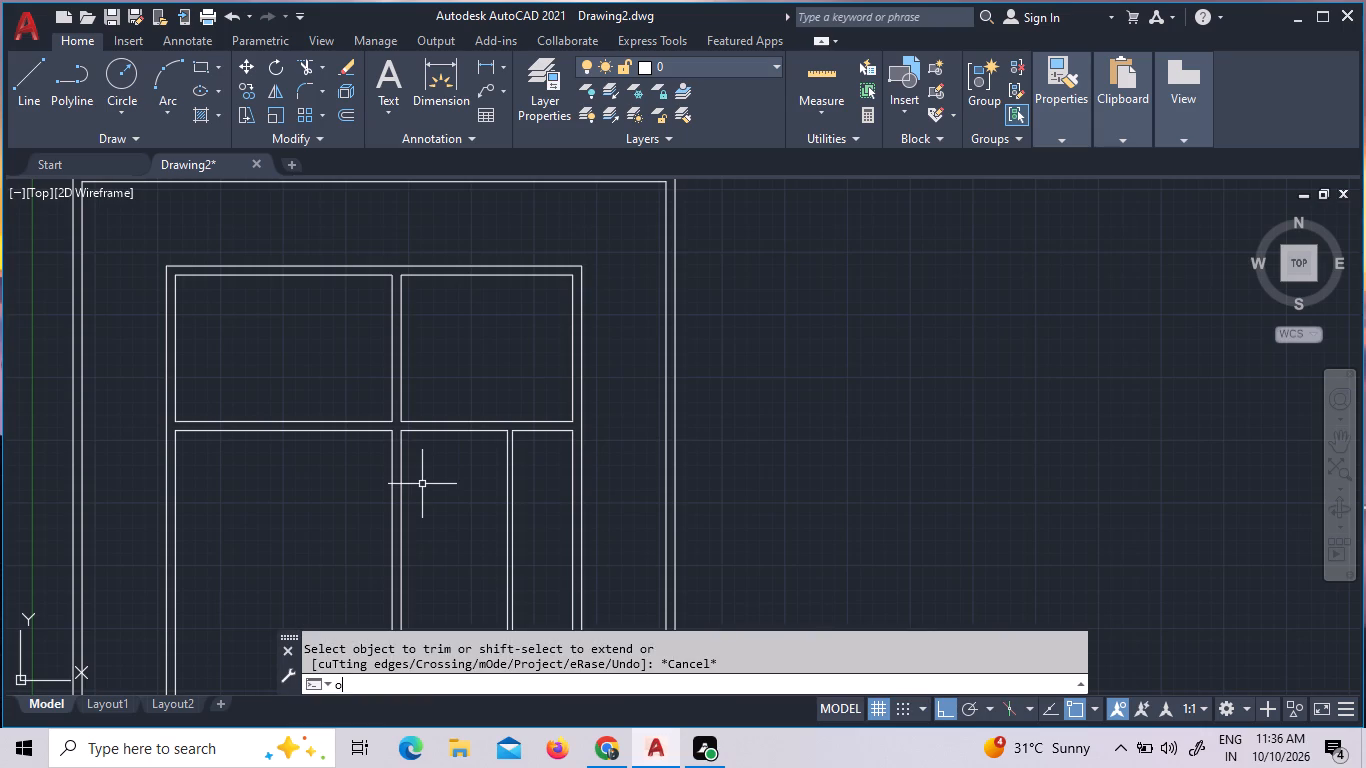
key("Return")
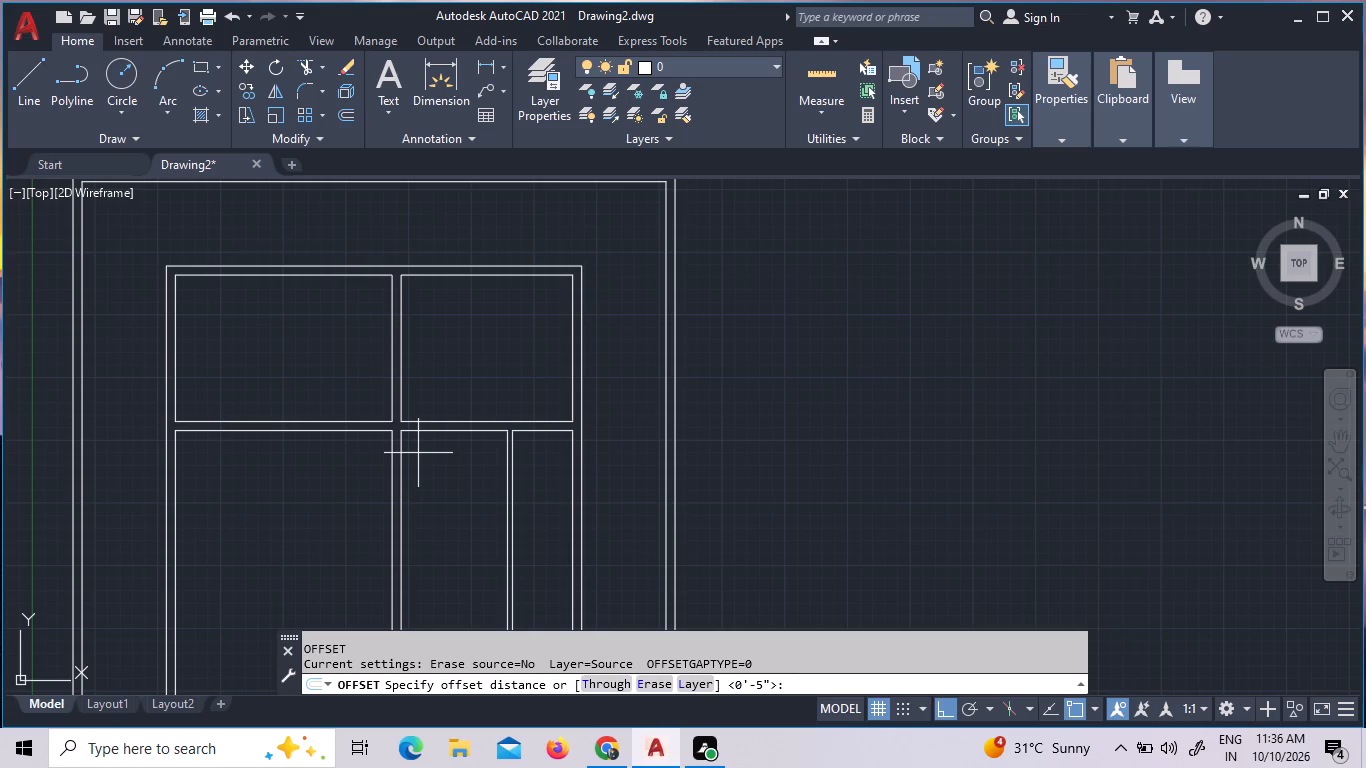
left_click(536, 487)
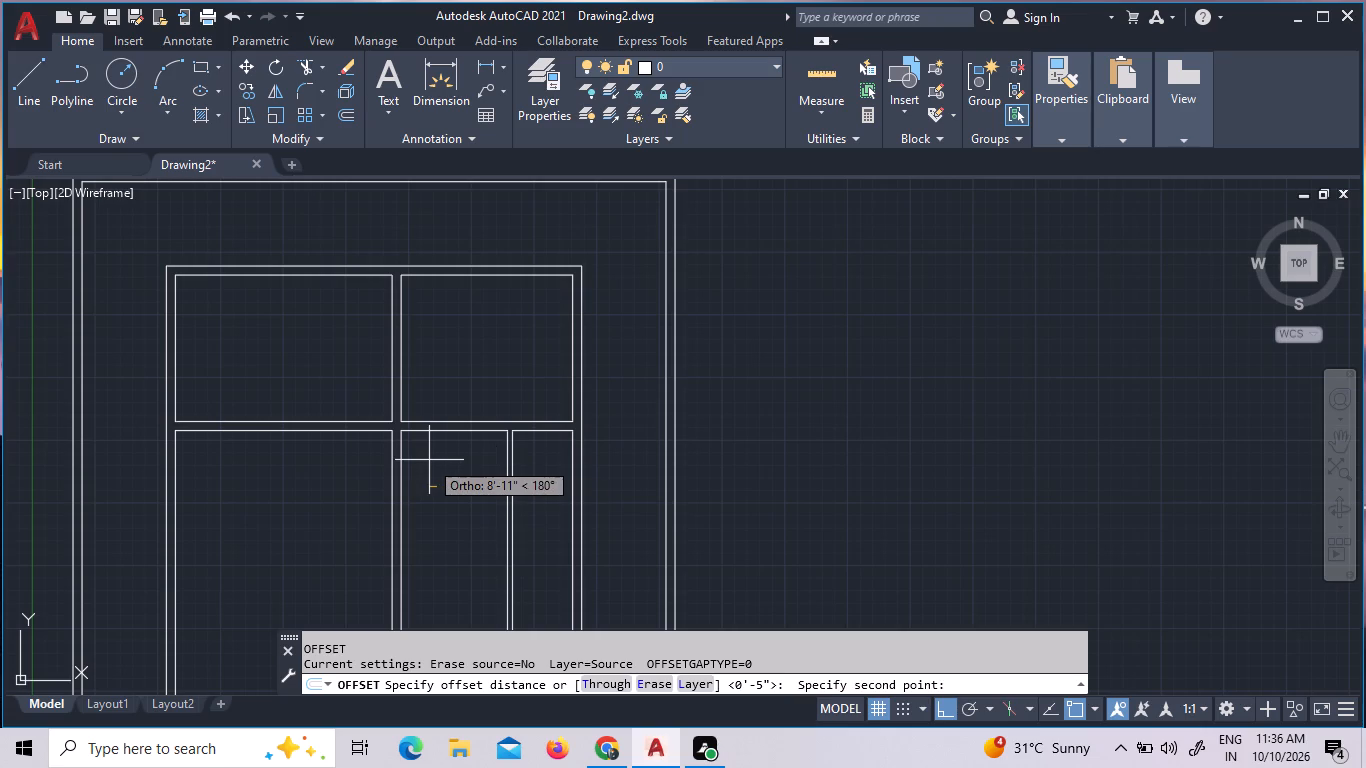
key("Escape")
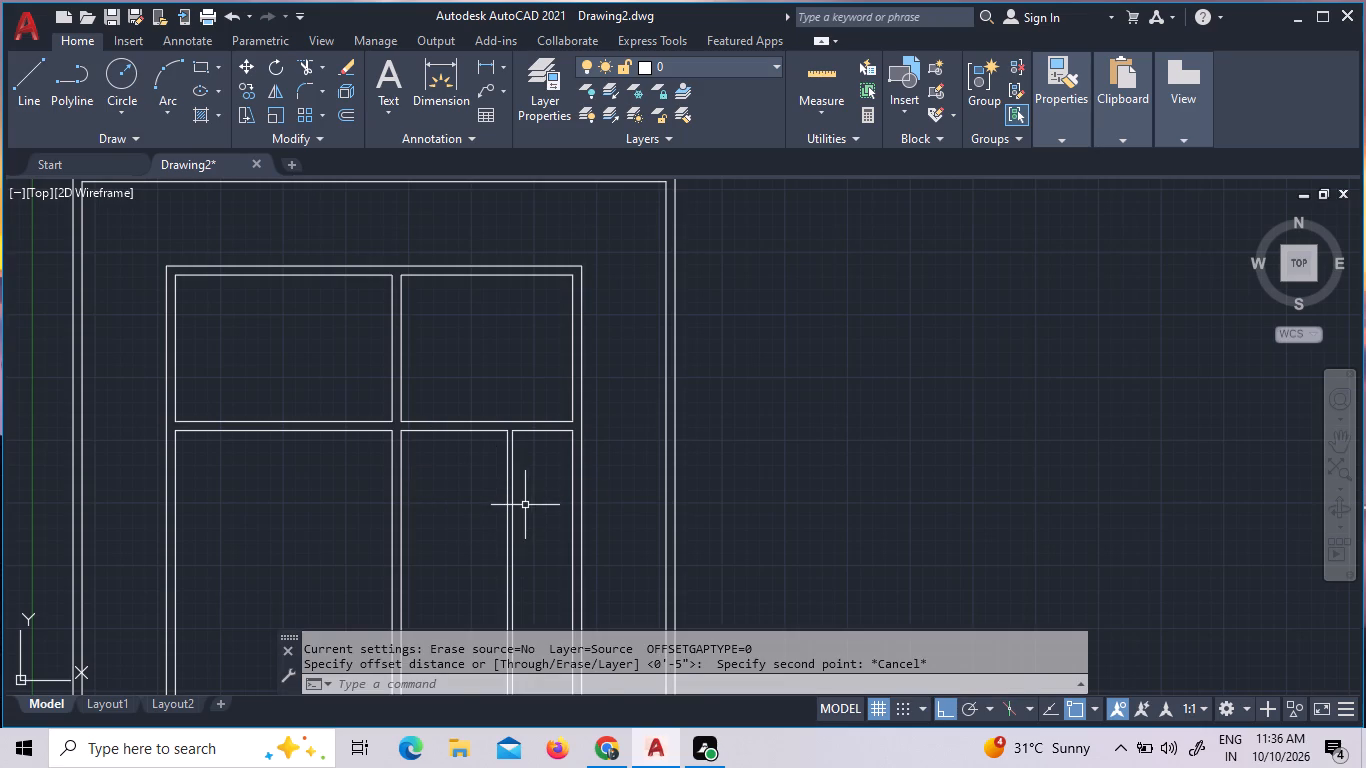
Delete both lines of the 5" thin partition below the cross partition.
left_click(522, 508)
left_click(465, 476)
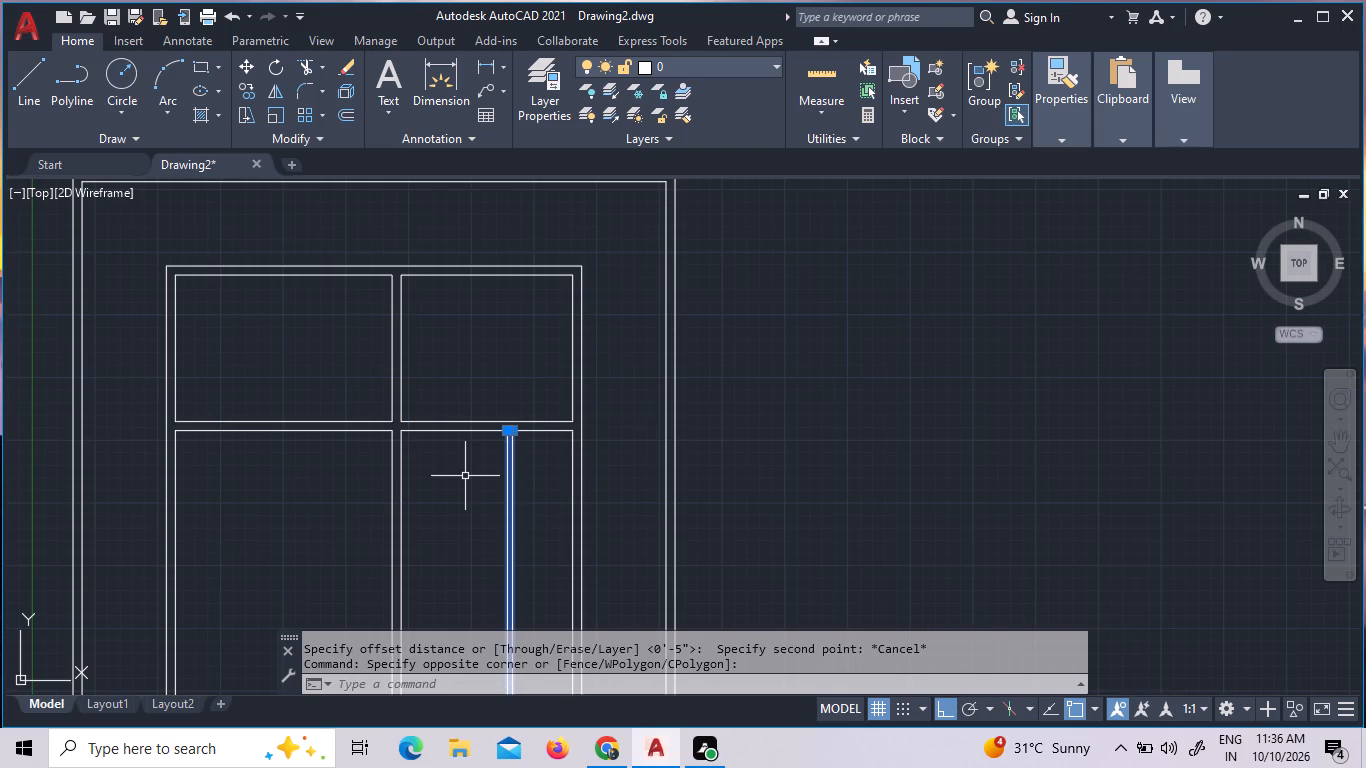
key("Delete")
Join the two pieces of the cross partition's lower line on the right side into one line.
type("joi")
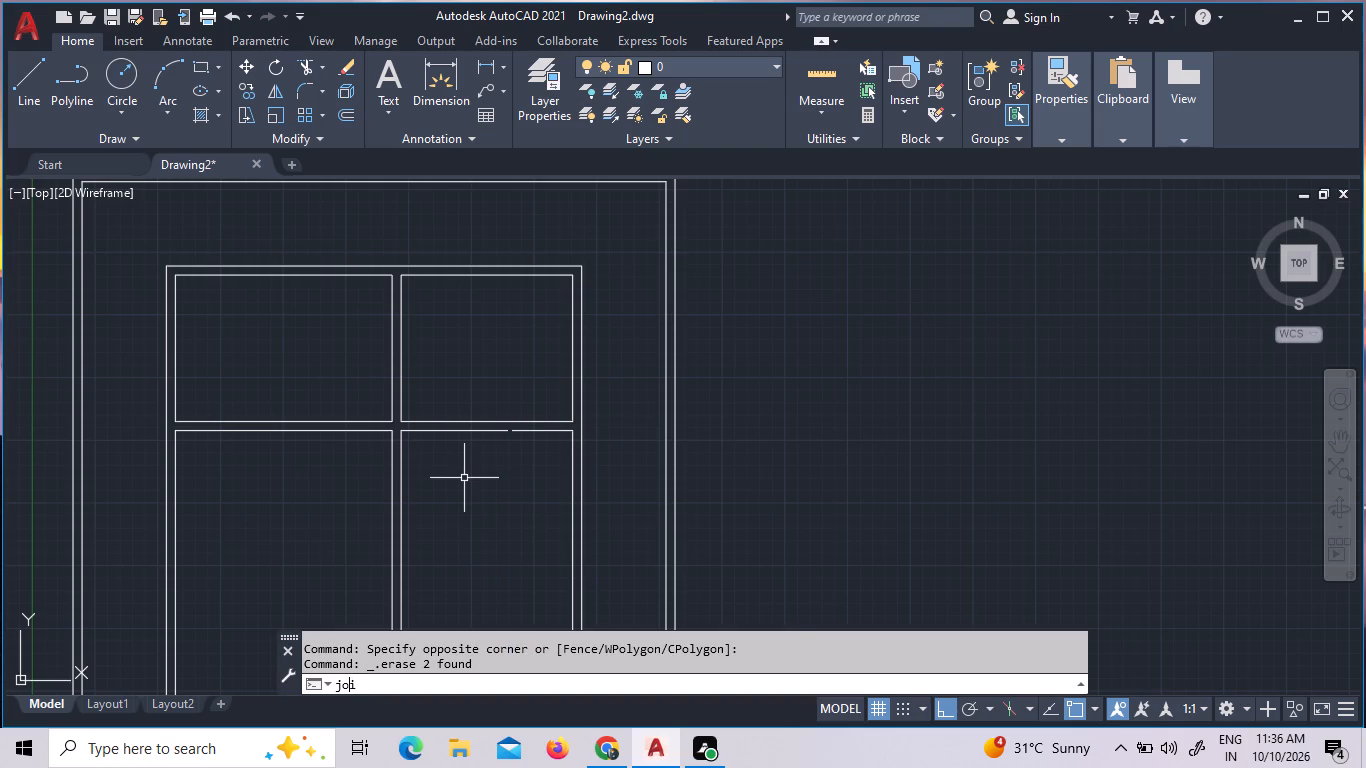
key("Return")
left_click(484, 431)
left_click(525, 431)
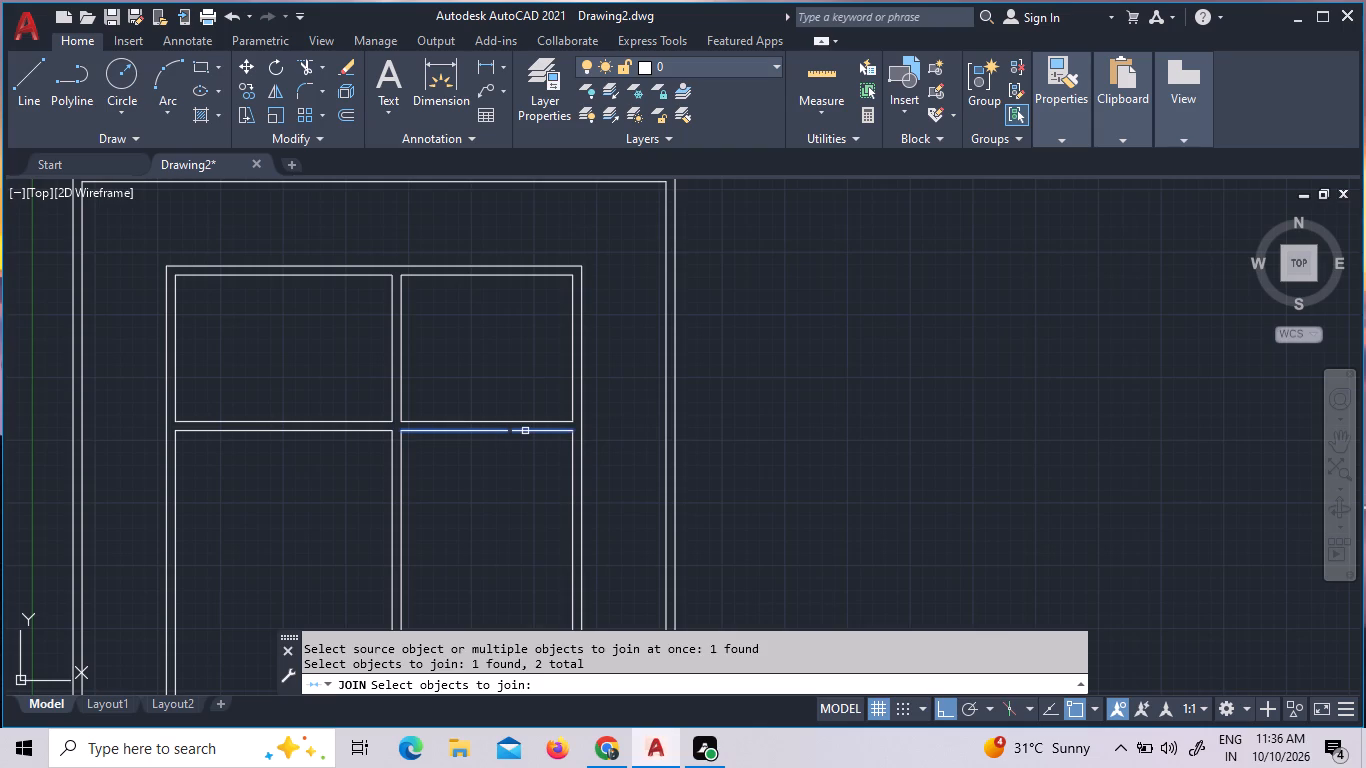
key("Return")
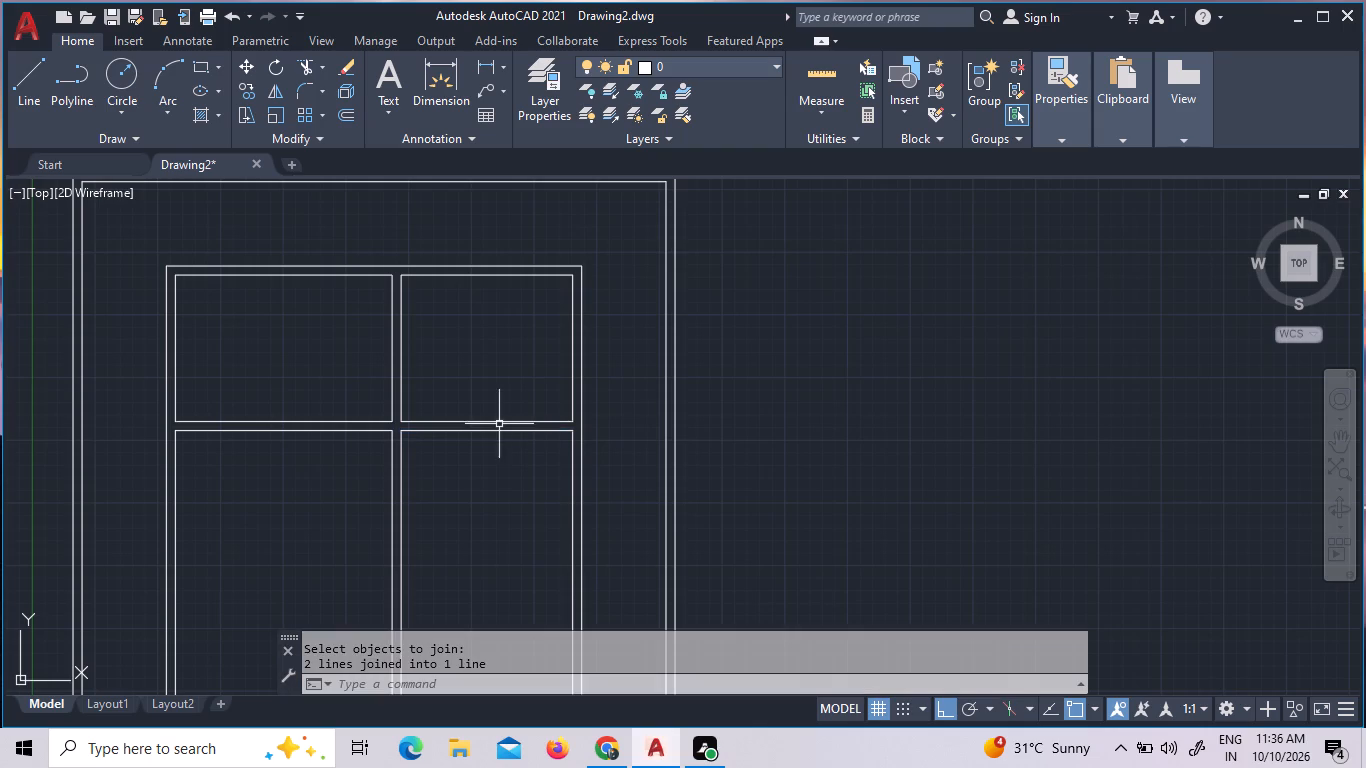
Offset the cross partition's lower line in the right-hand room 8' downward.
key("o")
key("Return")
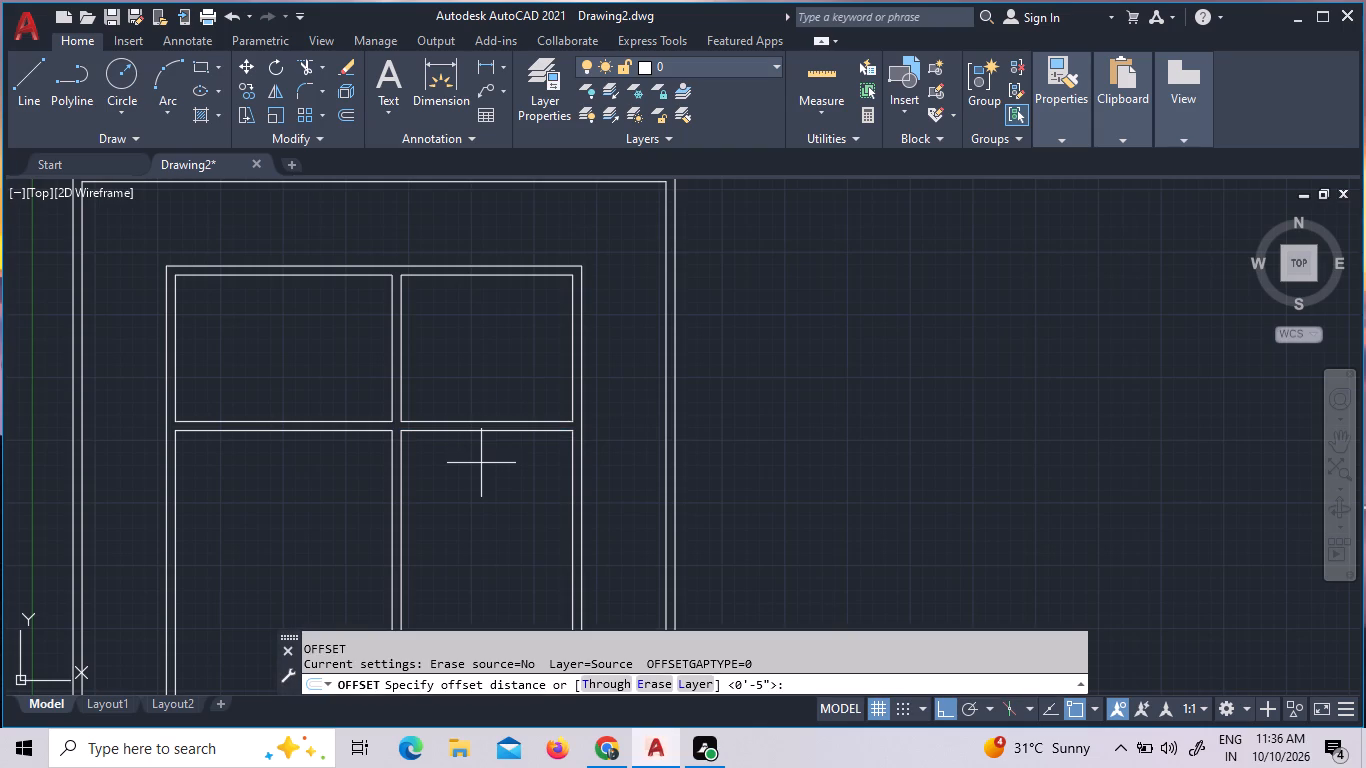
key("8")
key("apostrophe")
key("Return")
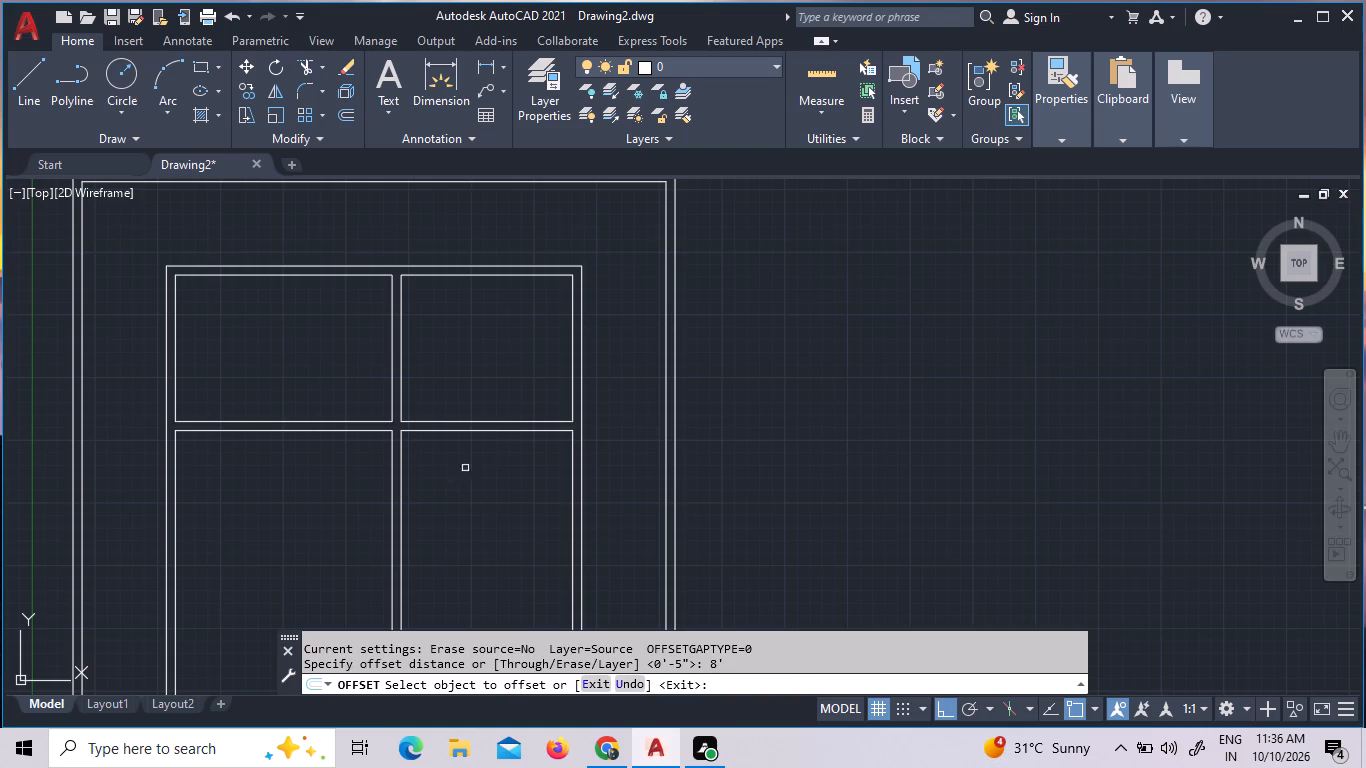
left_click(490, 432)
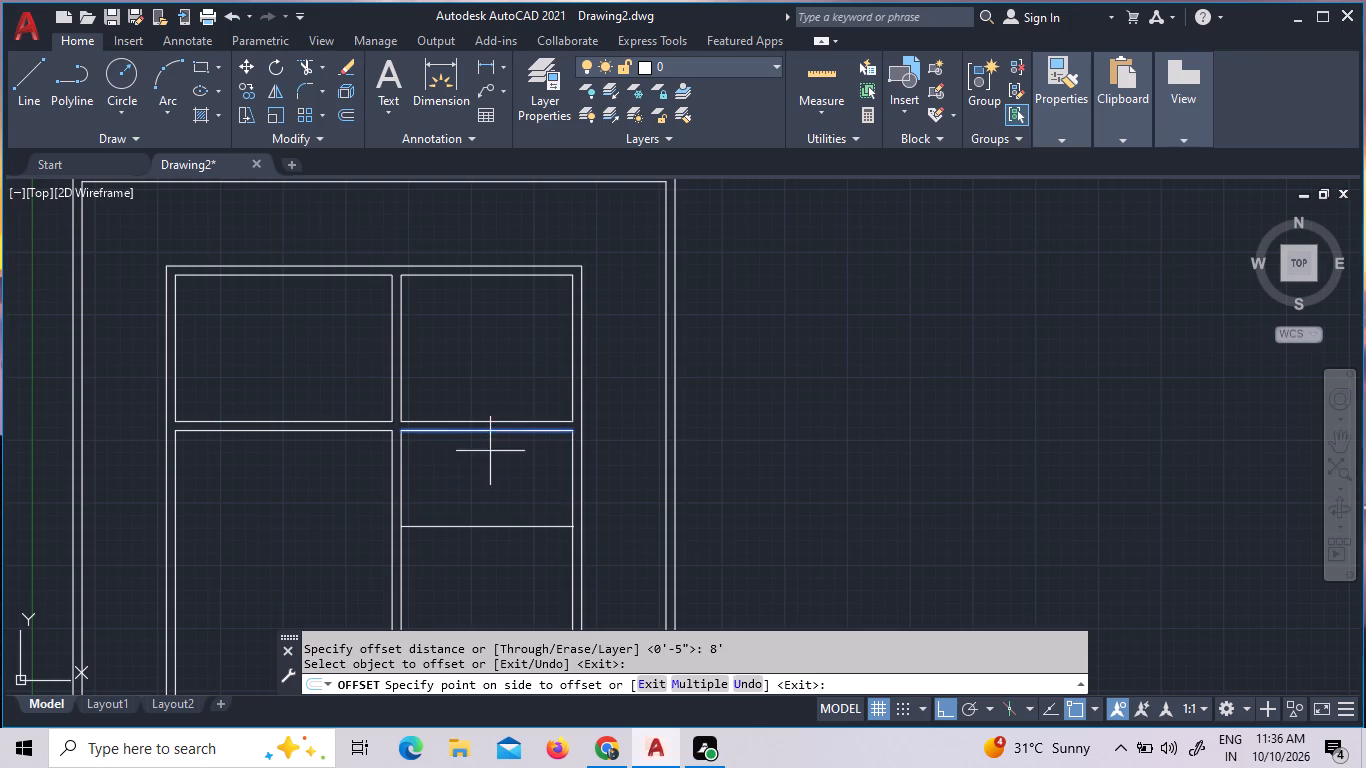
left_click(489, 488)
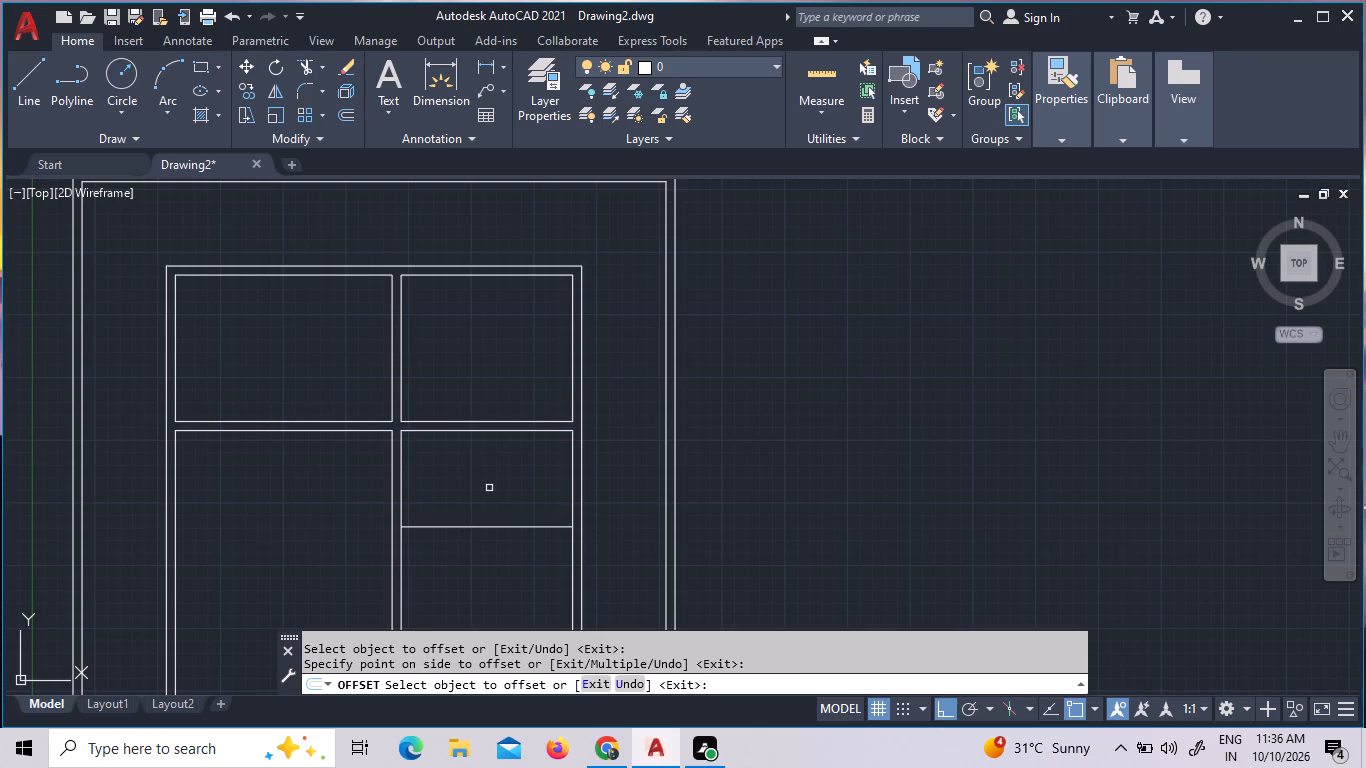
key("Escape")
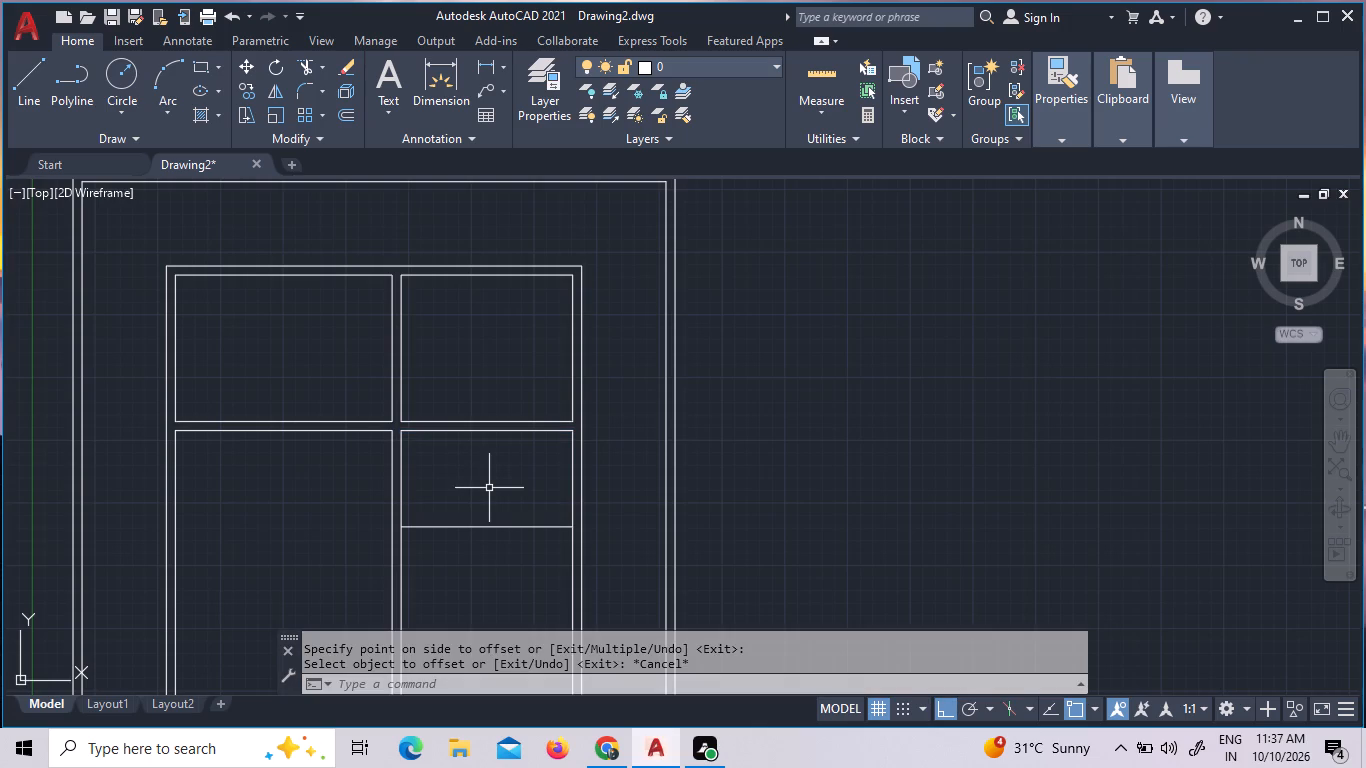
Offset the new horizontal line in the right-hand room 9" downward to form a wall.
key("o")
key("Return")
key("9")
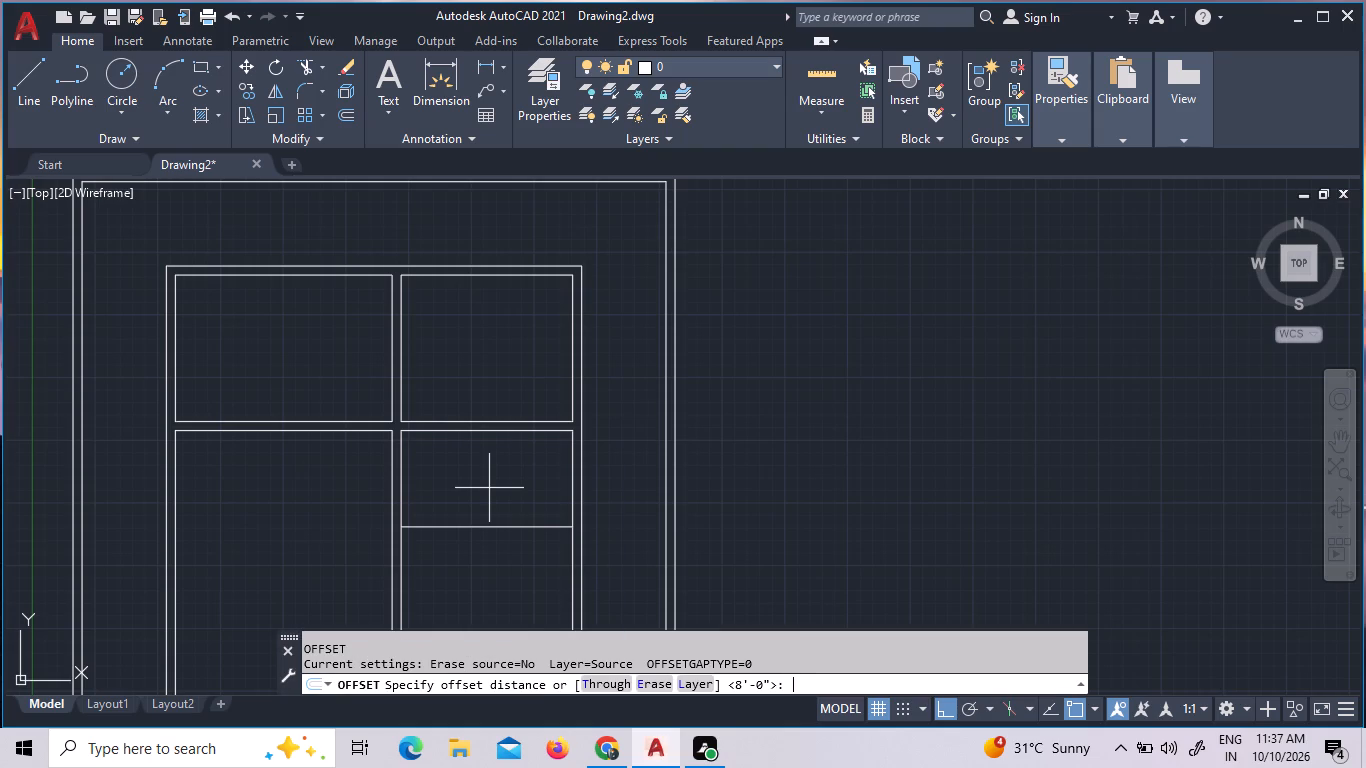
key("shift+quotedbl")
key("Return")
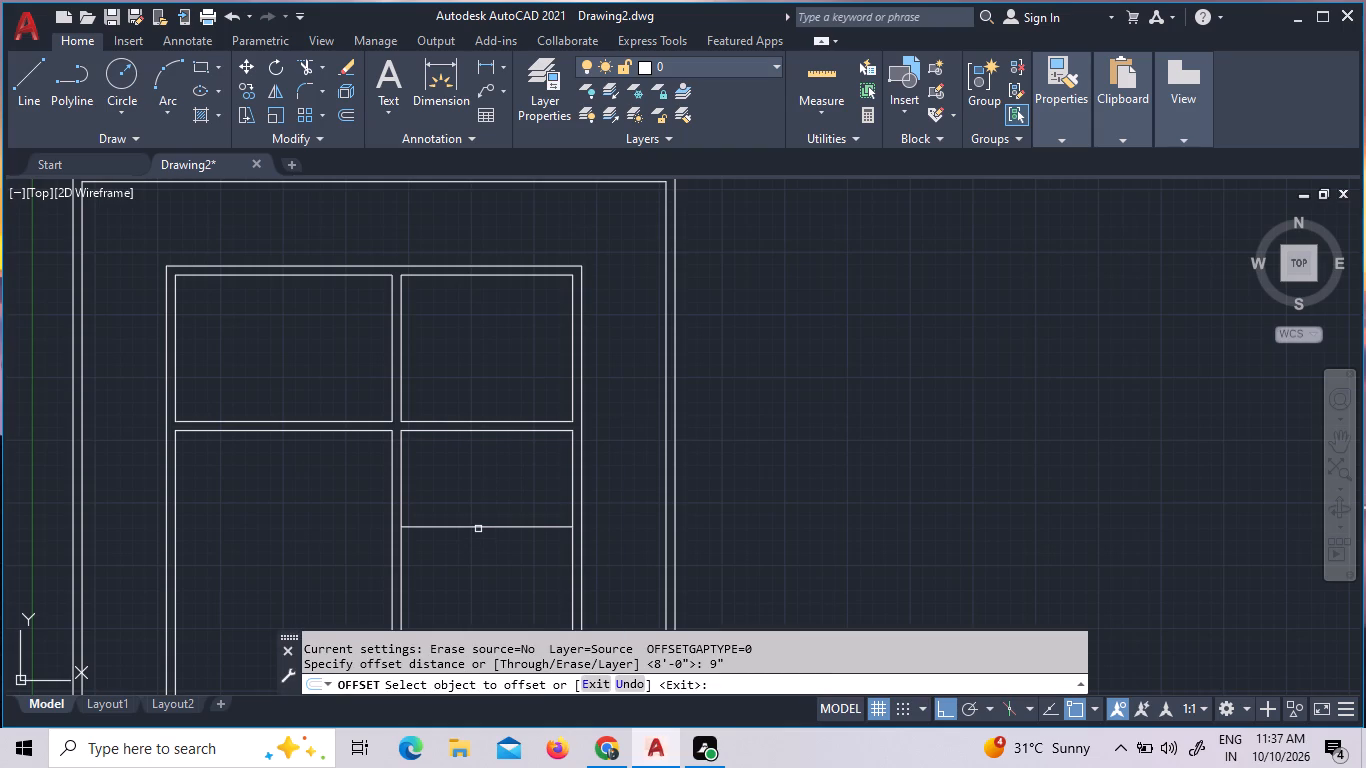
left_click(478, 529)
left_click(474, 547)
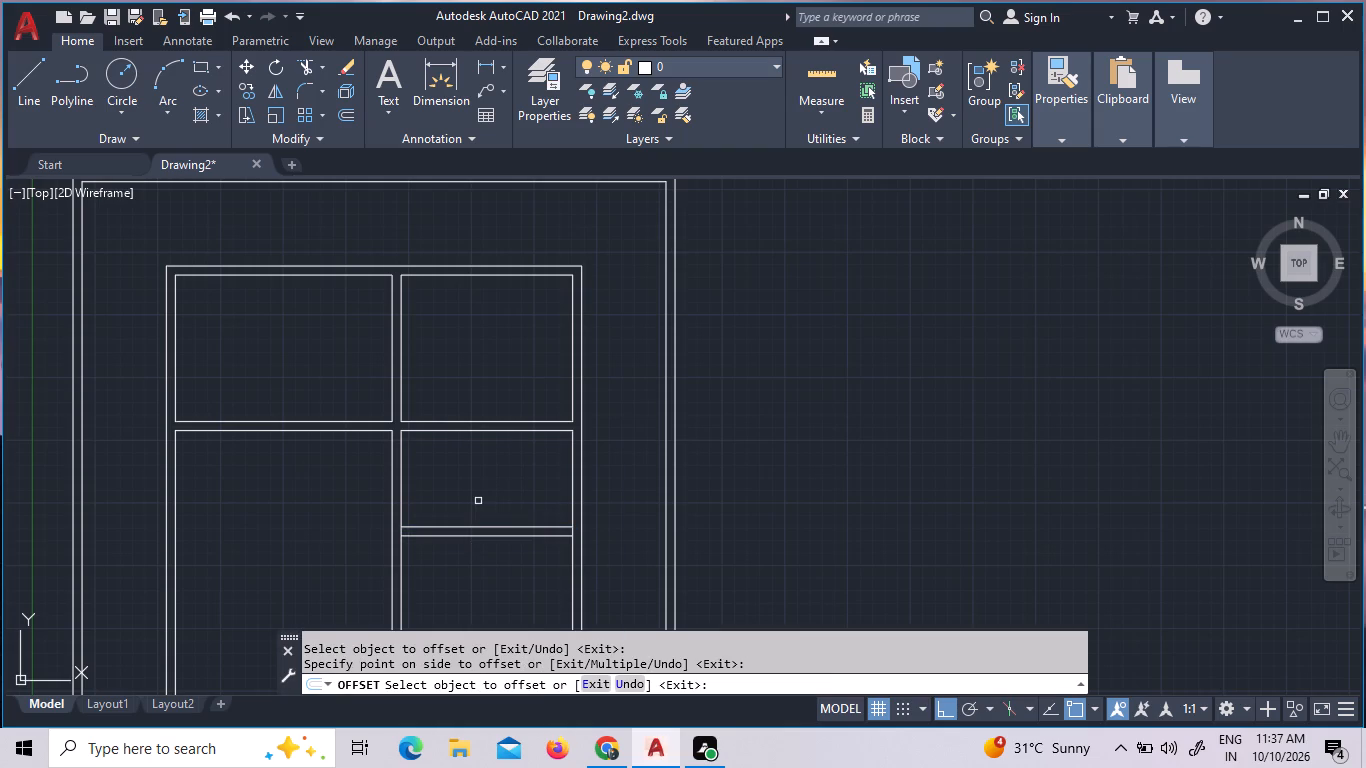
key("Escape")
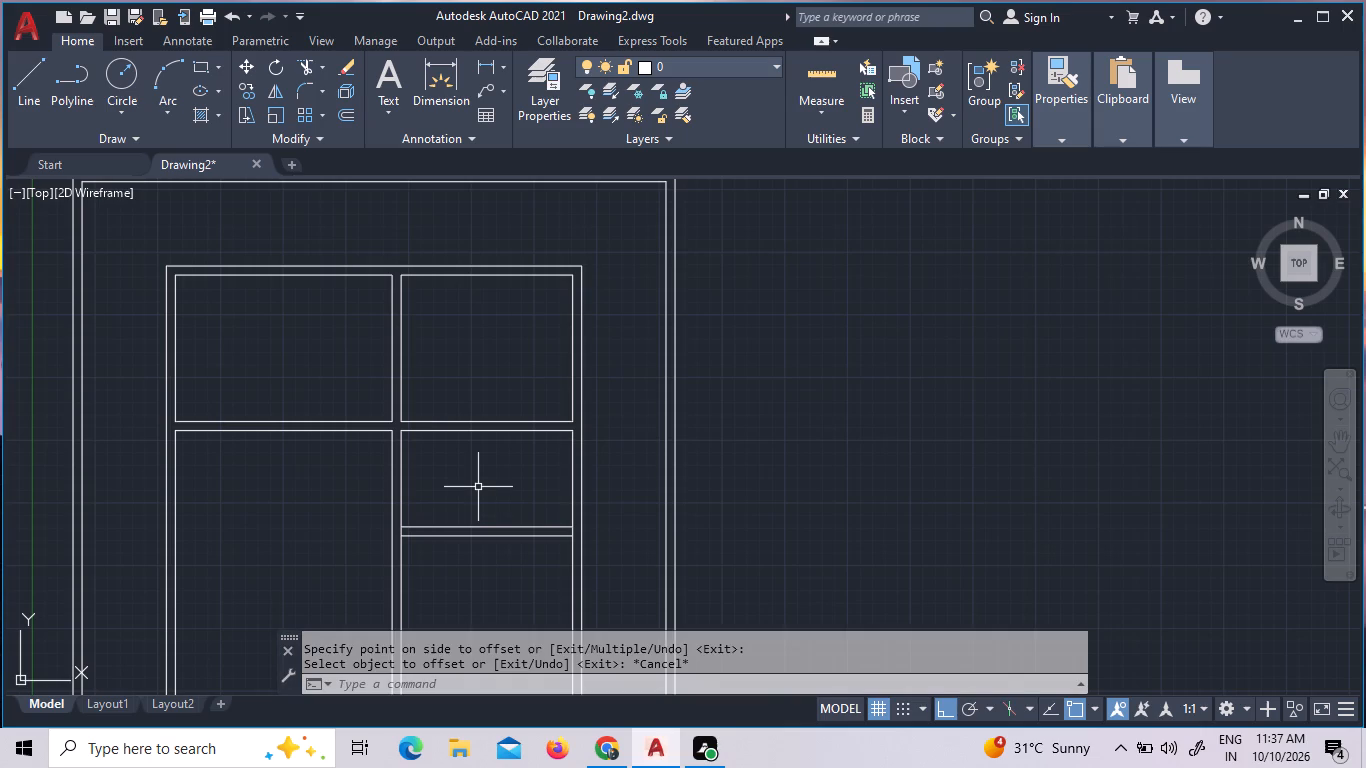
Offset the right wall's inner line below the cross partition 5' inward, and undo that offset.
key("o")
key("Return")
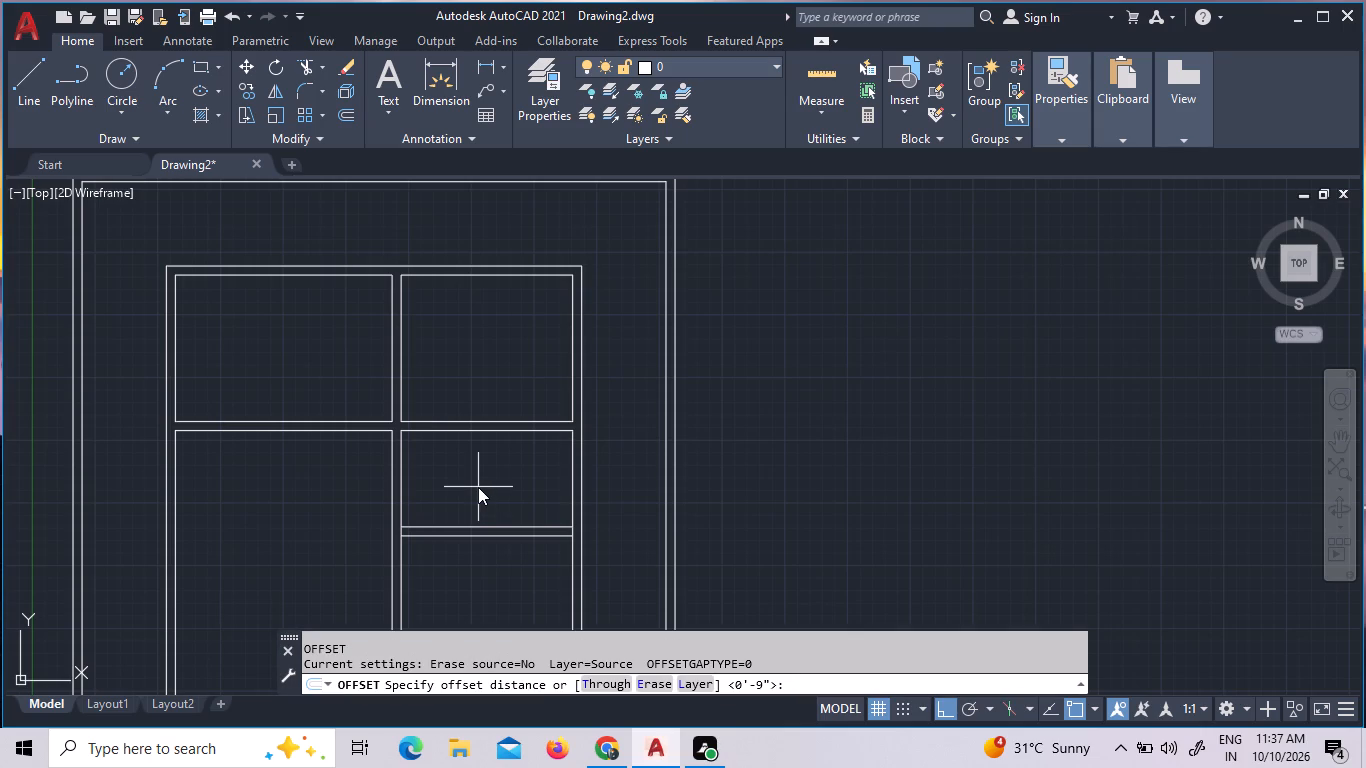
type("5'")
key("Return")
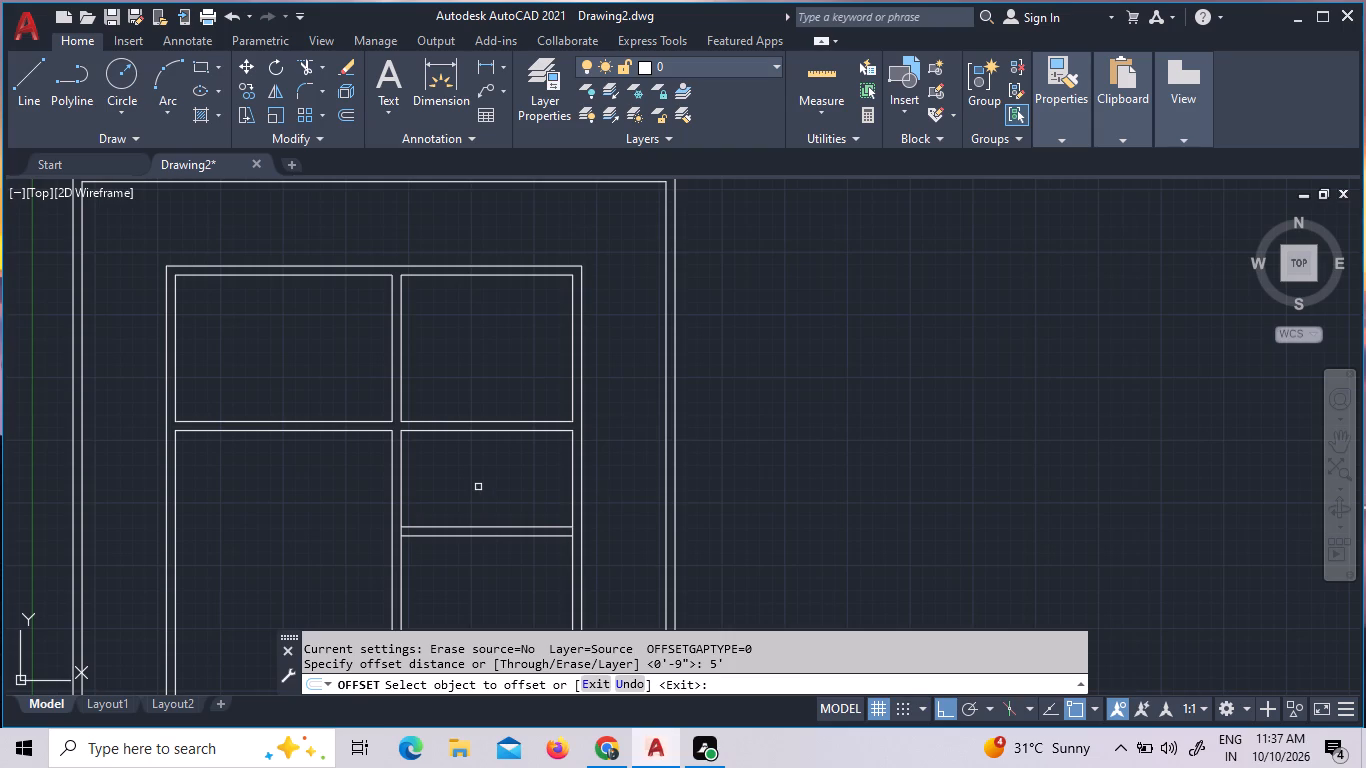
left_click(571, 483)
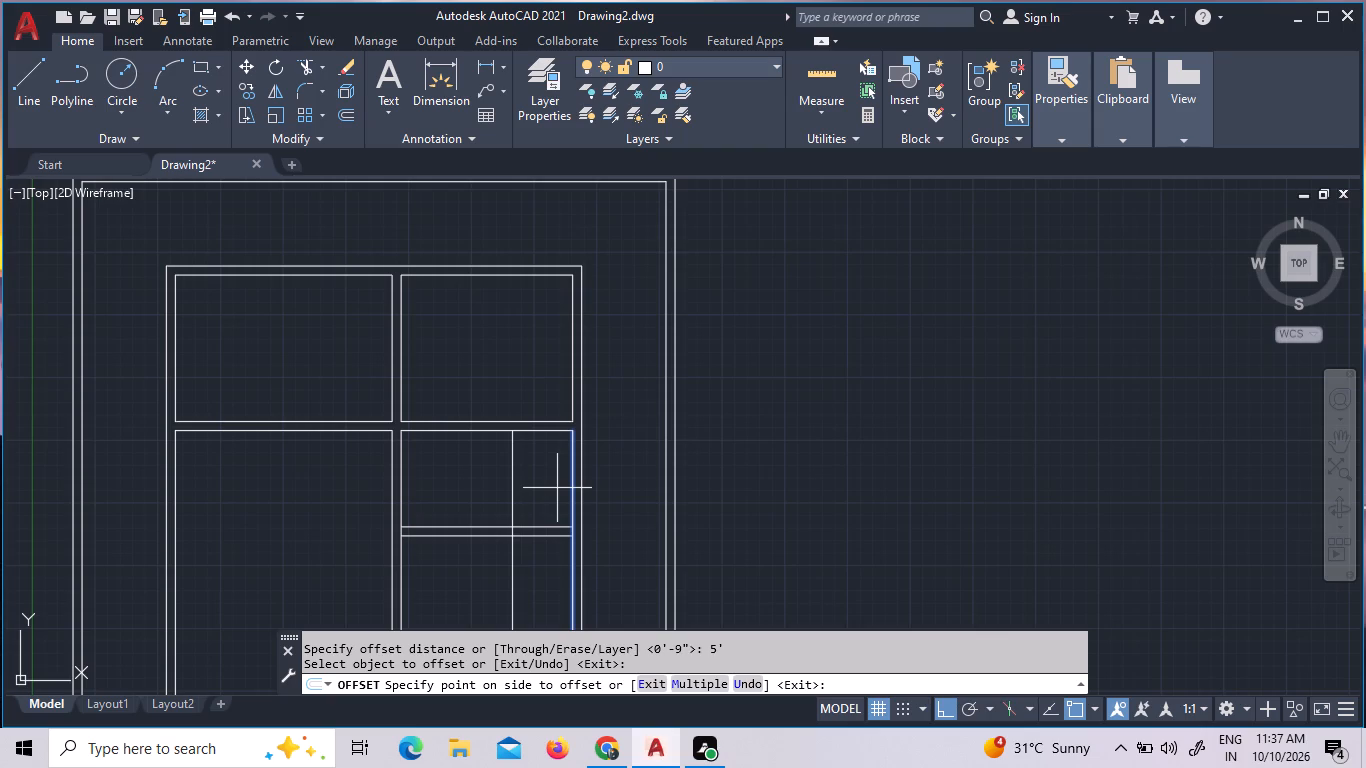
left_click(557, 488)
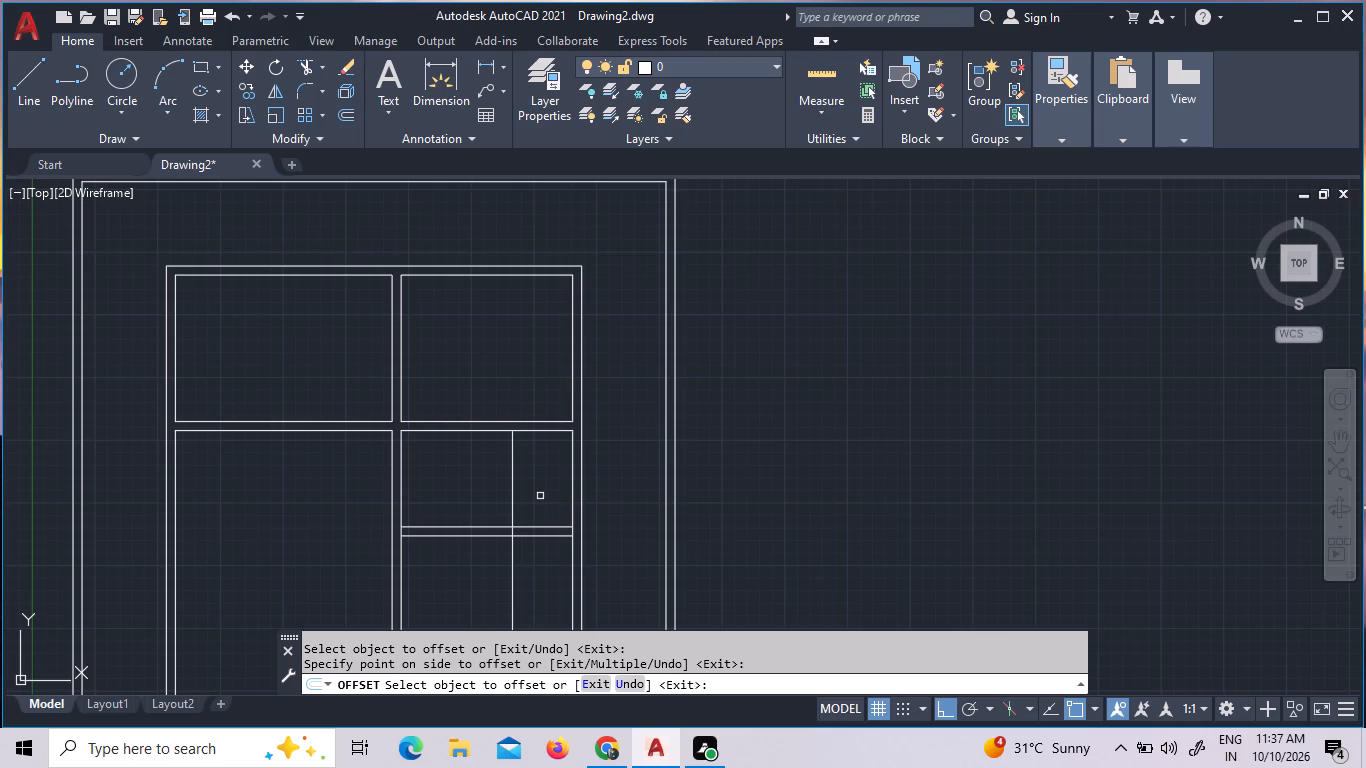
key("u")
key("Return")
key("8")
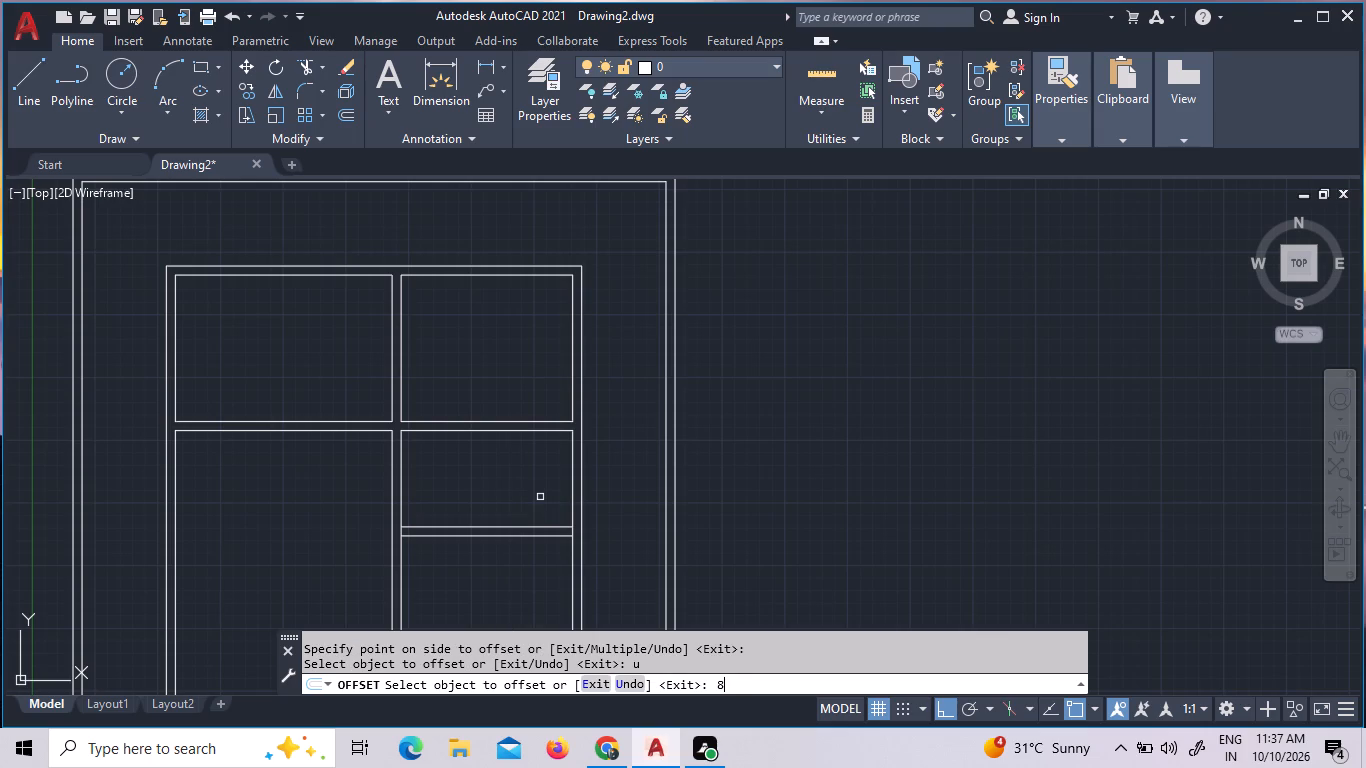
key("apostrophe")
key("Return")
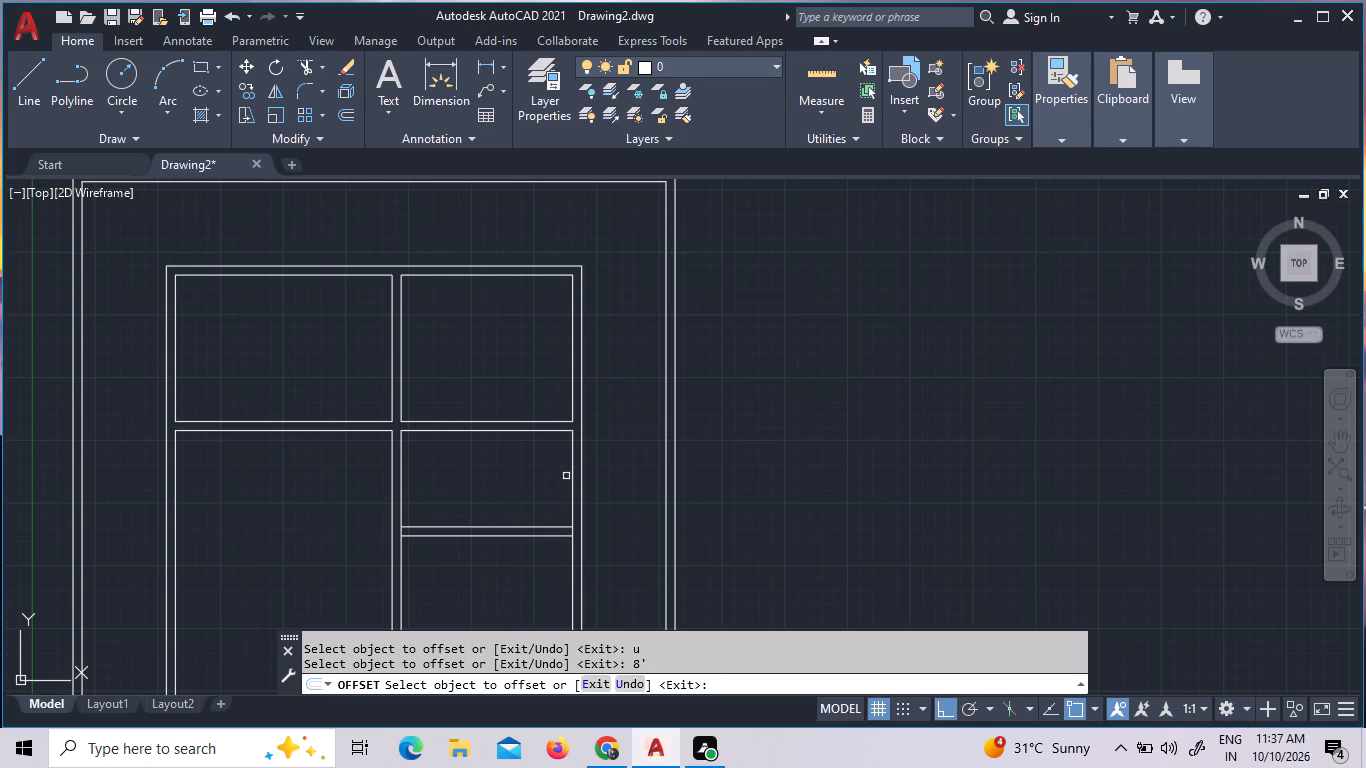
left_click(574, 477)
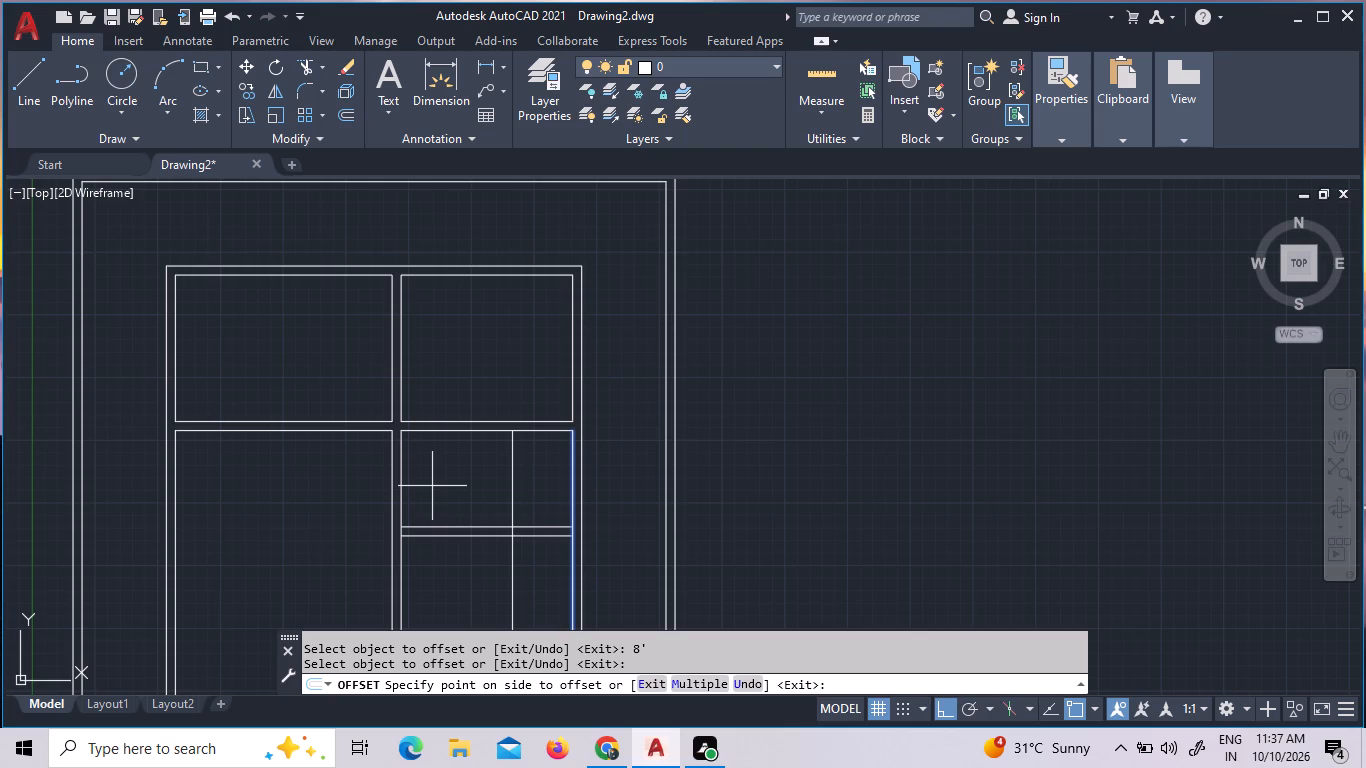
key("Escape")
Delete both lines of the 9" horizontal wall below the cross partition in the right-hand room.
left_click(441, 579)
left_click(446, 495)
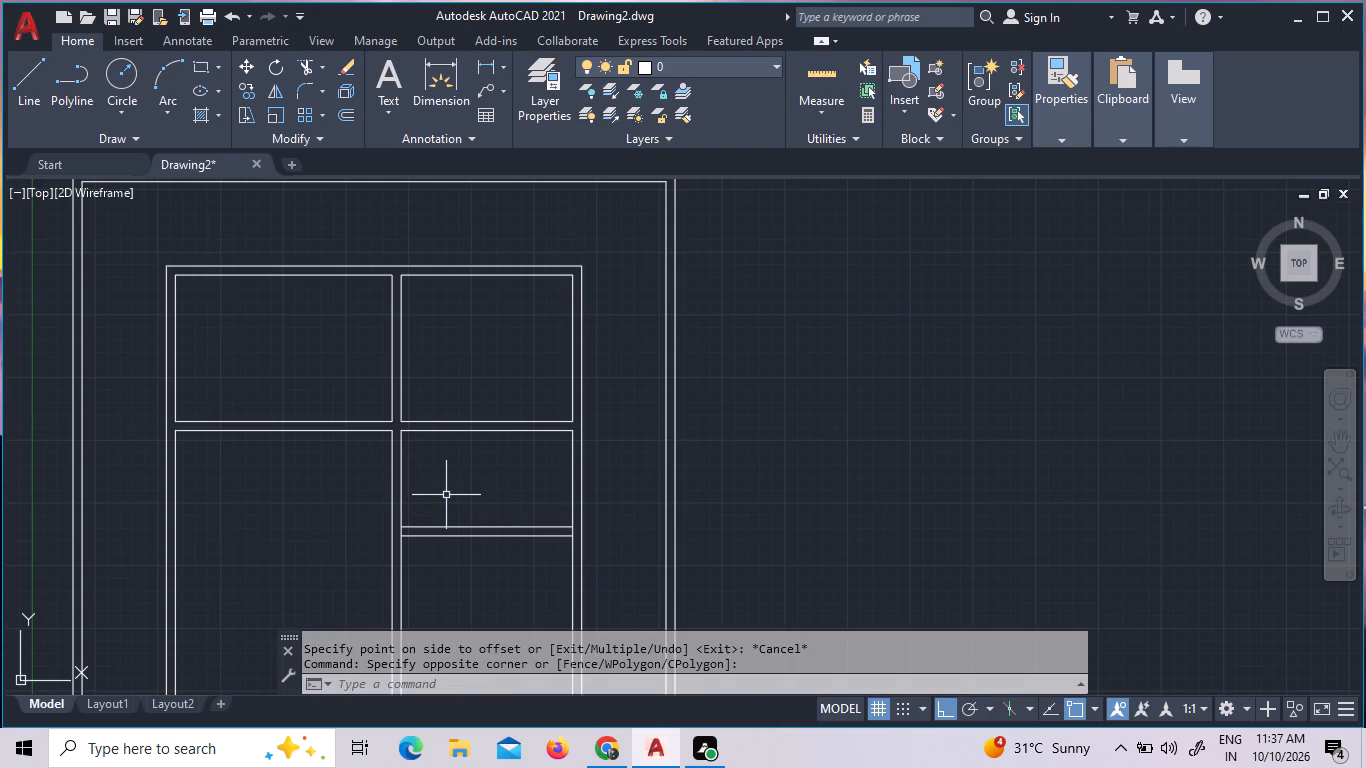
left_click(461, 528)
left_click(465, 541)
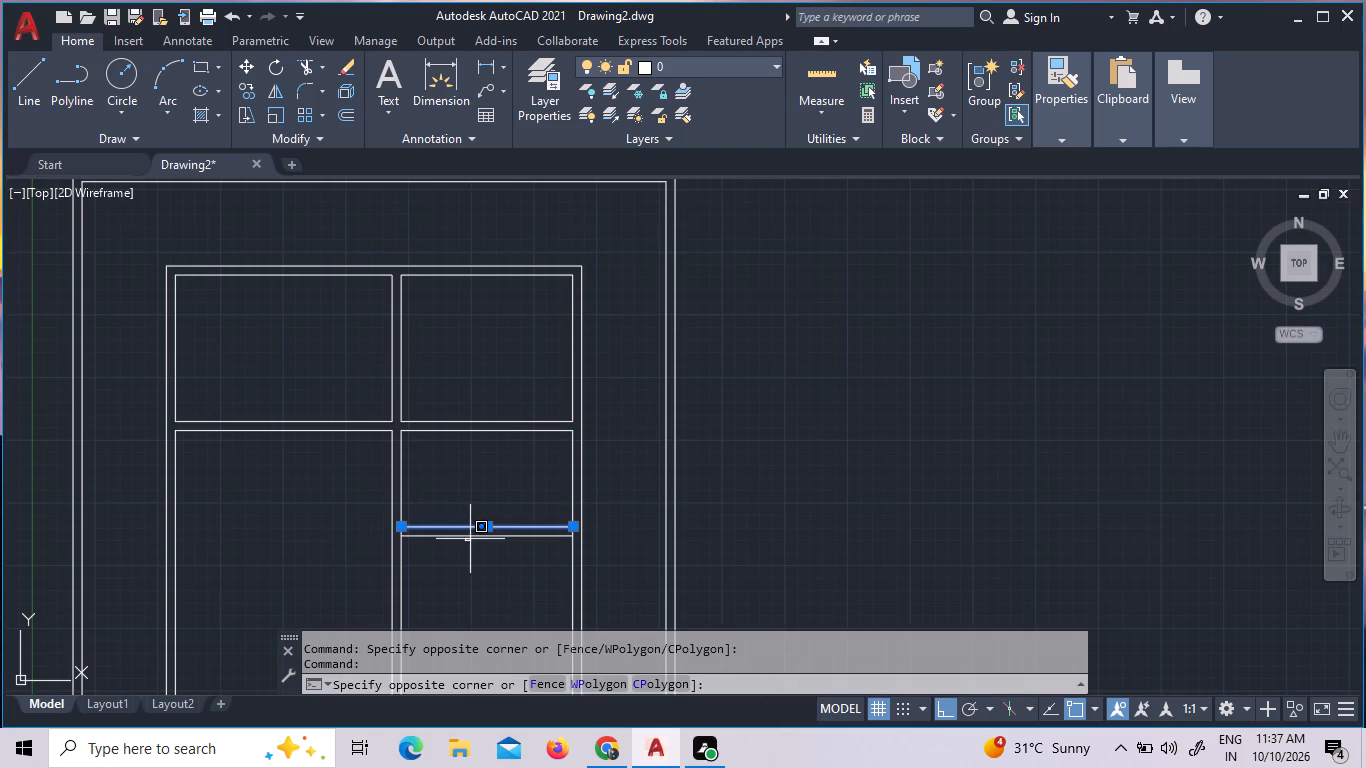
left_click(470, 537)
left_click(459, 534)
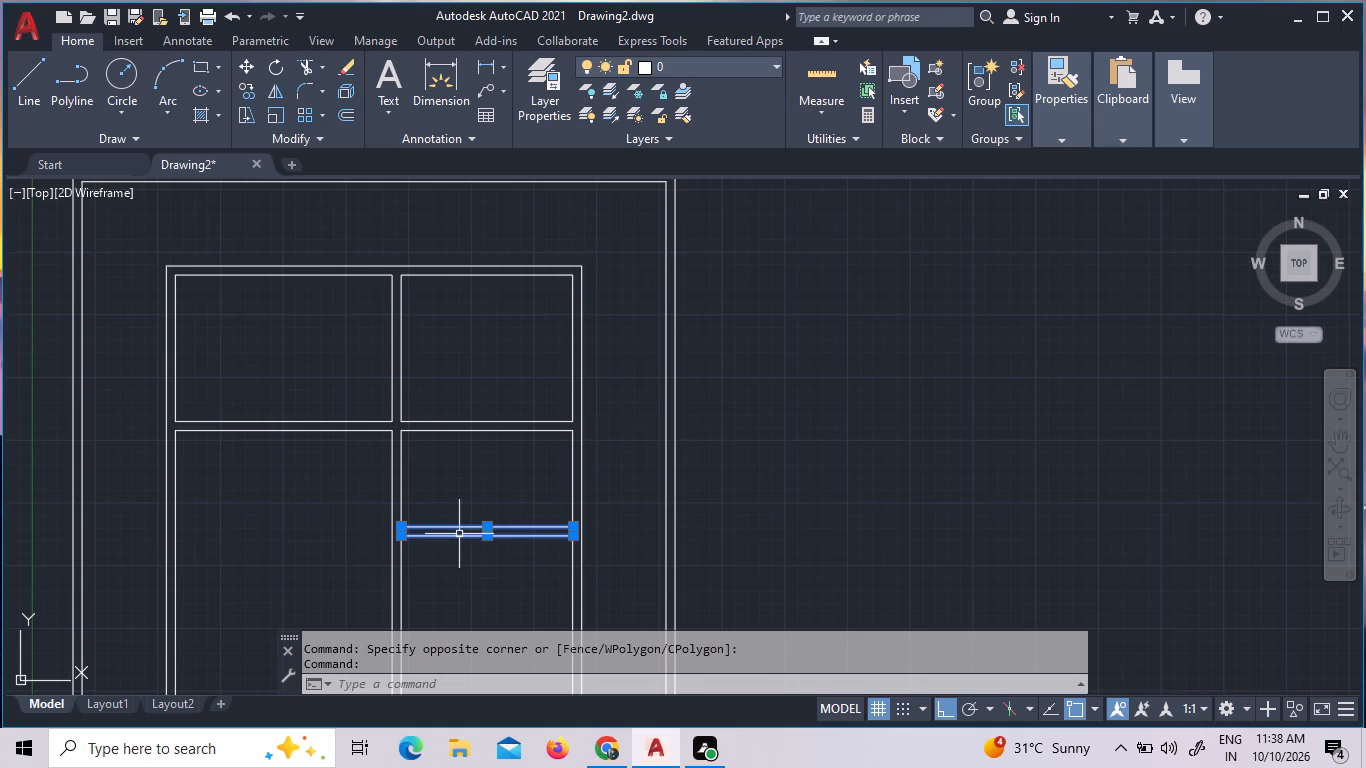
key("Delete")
Offset the right wall's inner line below the cross partition 8' inward.
key("o")
key("Return")
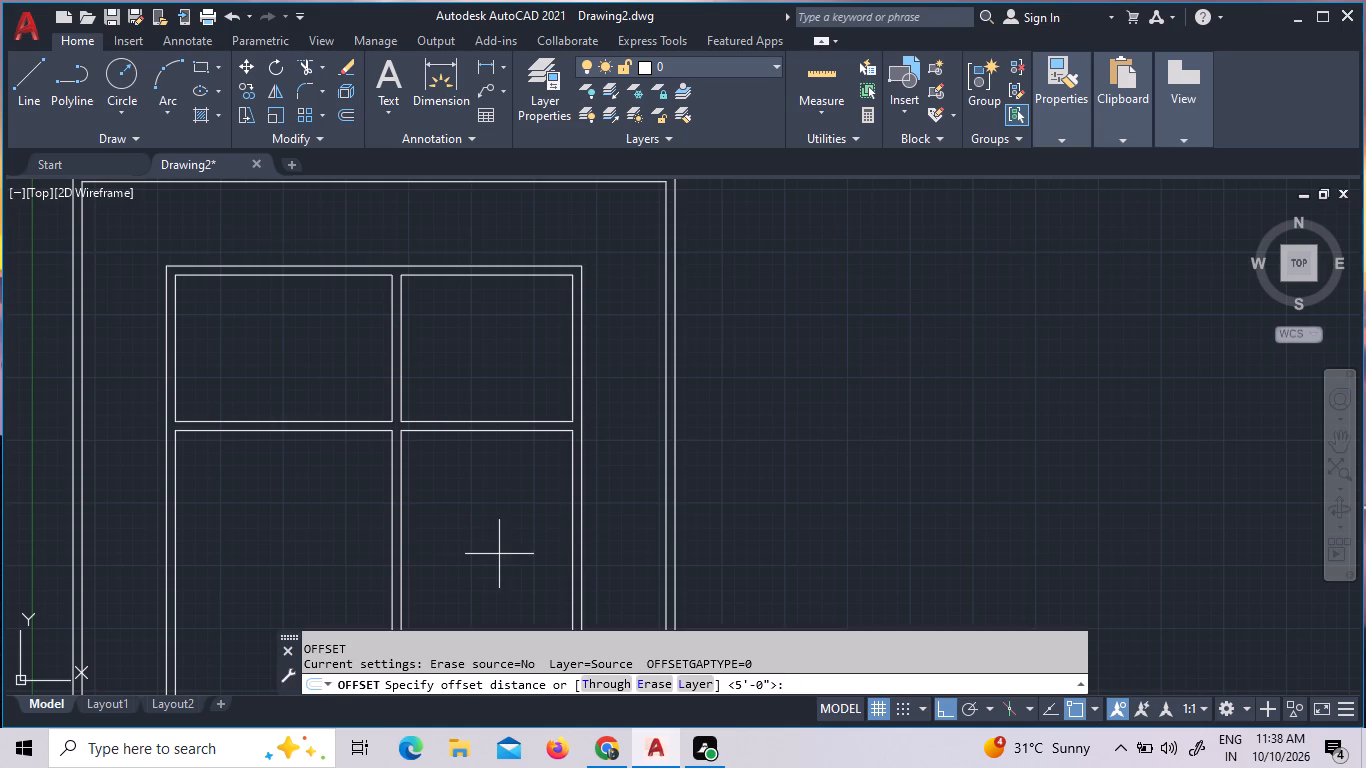
type("8'")
key("Return")
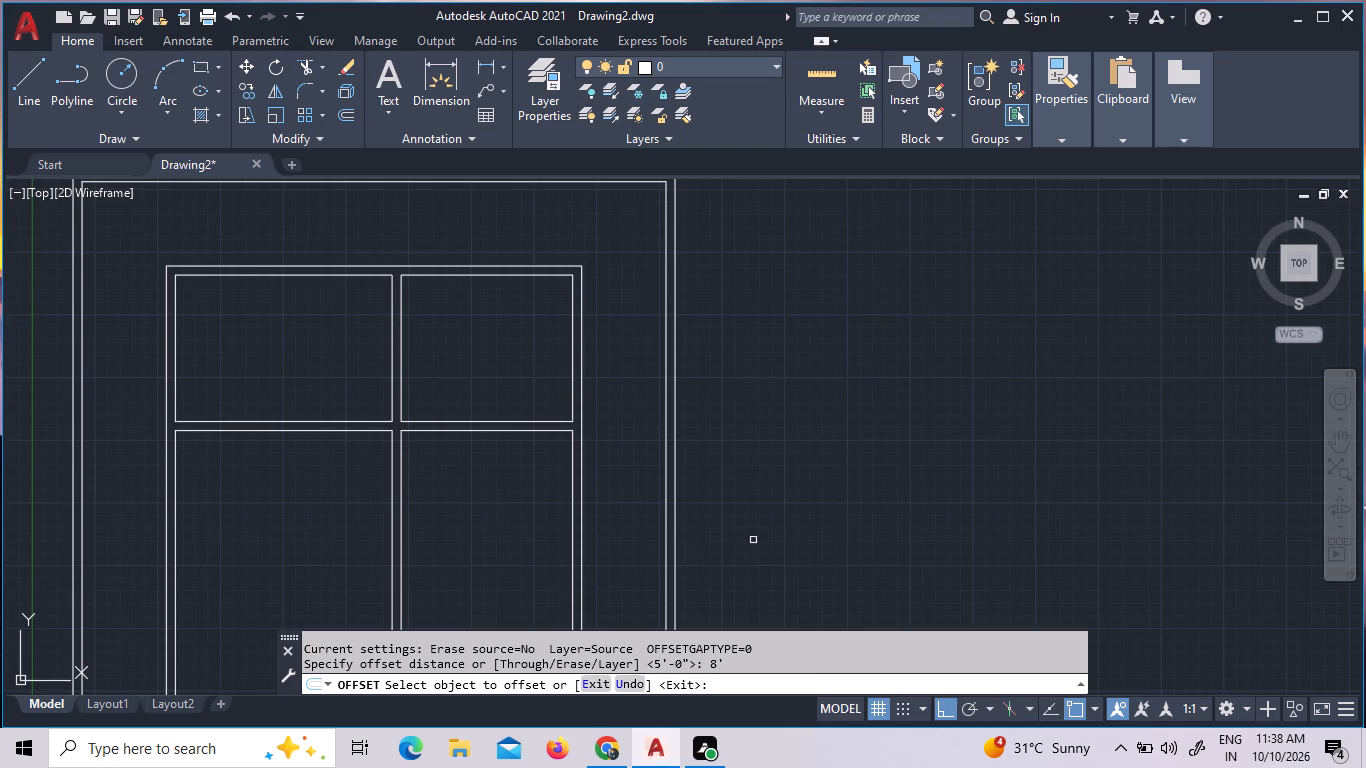
left_click(574, 559)
left_click(526, 564)
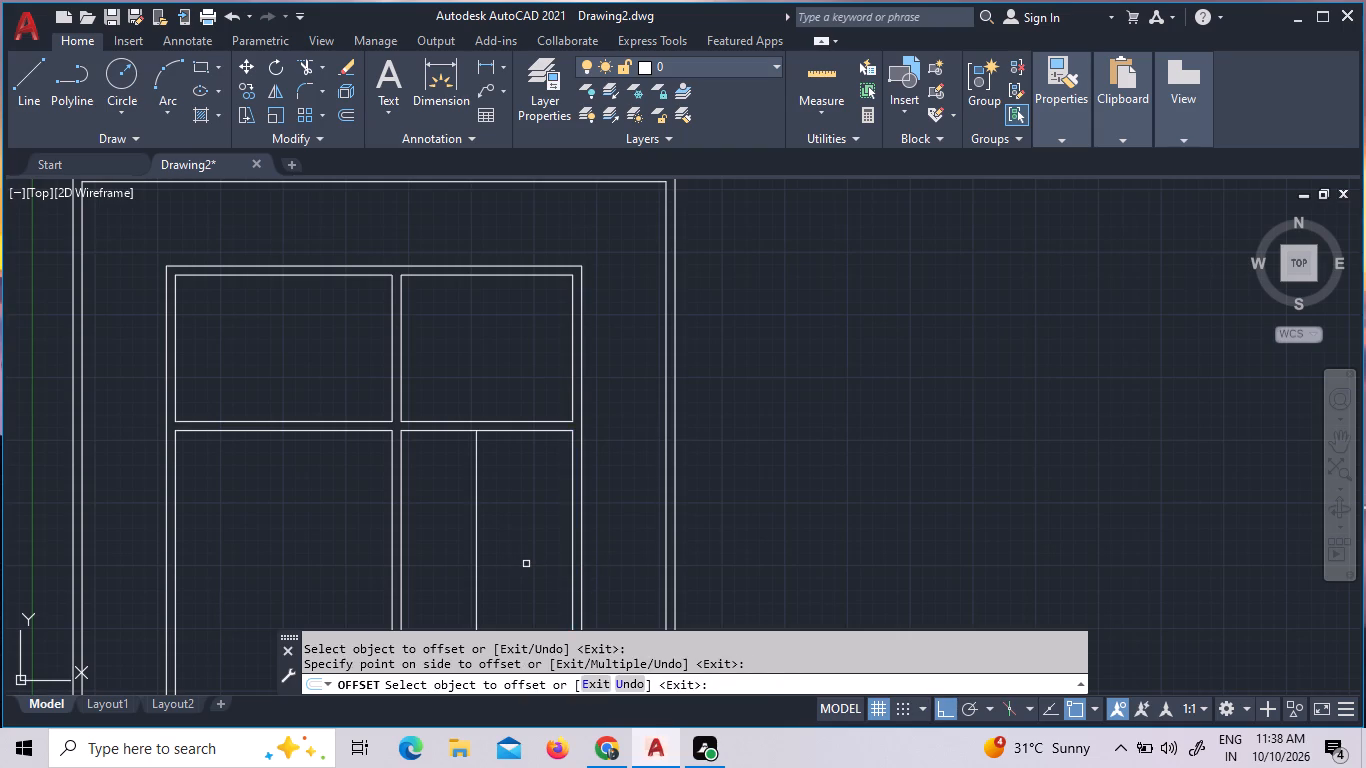
key("Escape")
key("Escape")
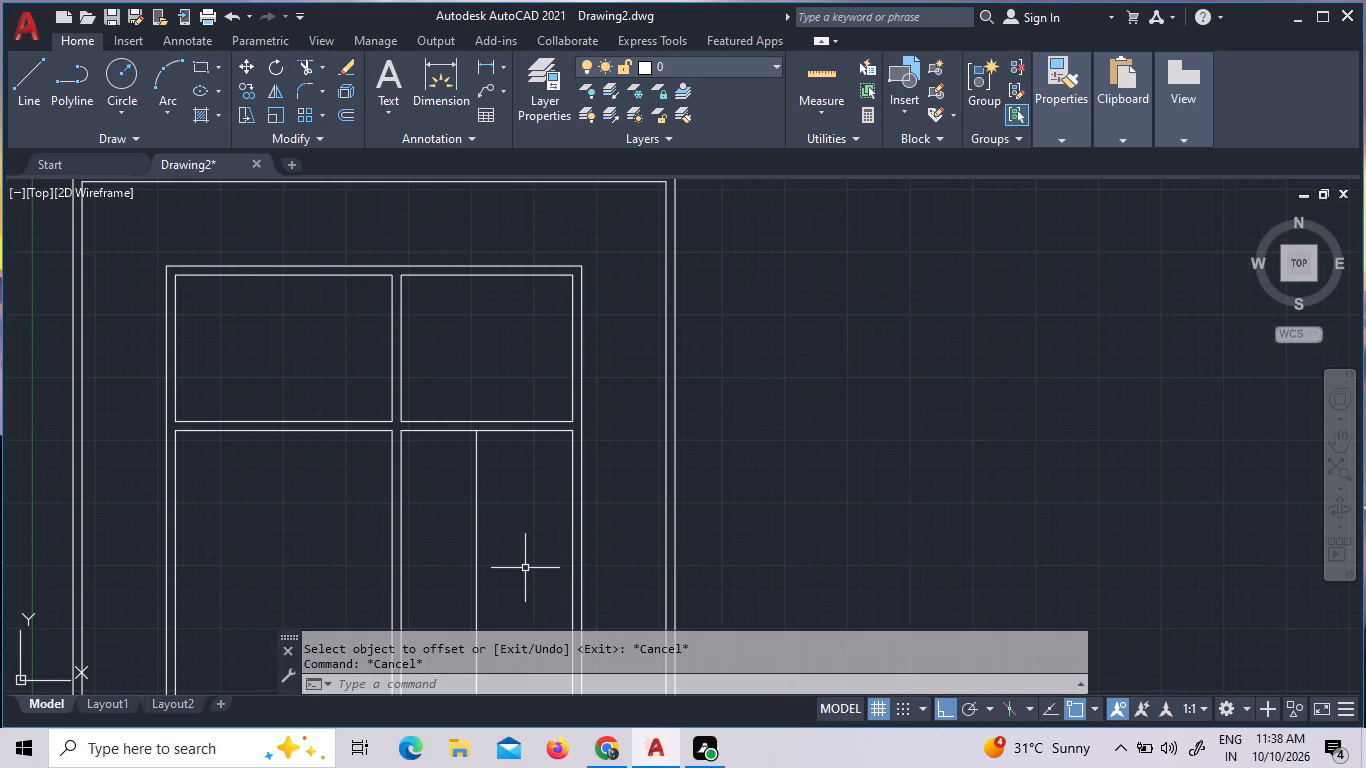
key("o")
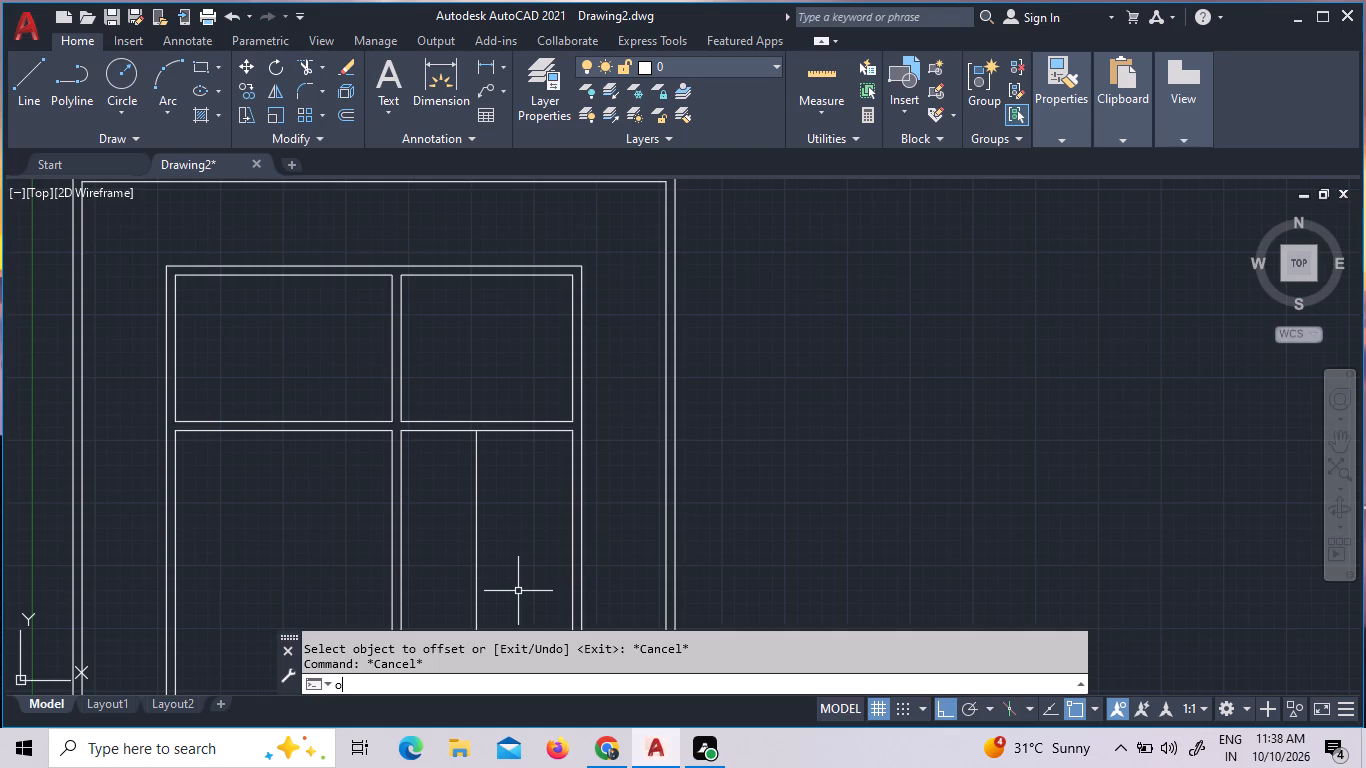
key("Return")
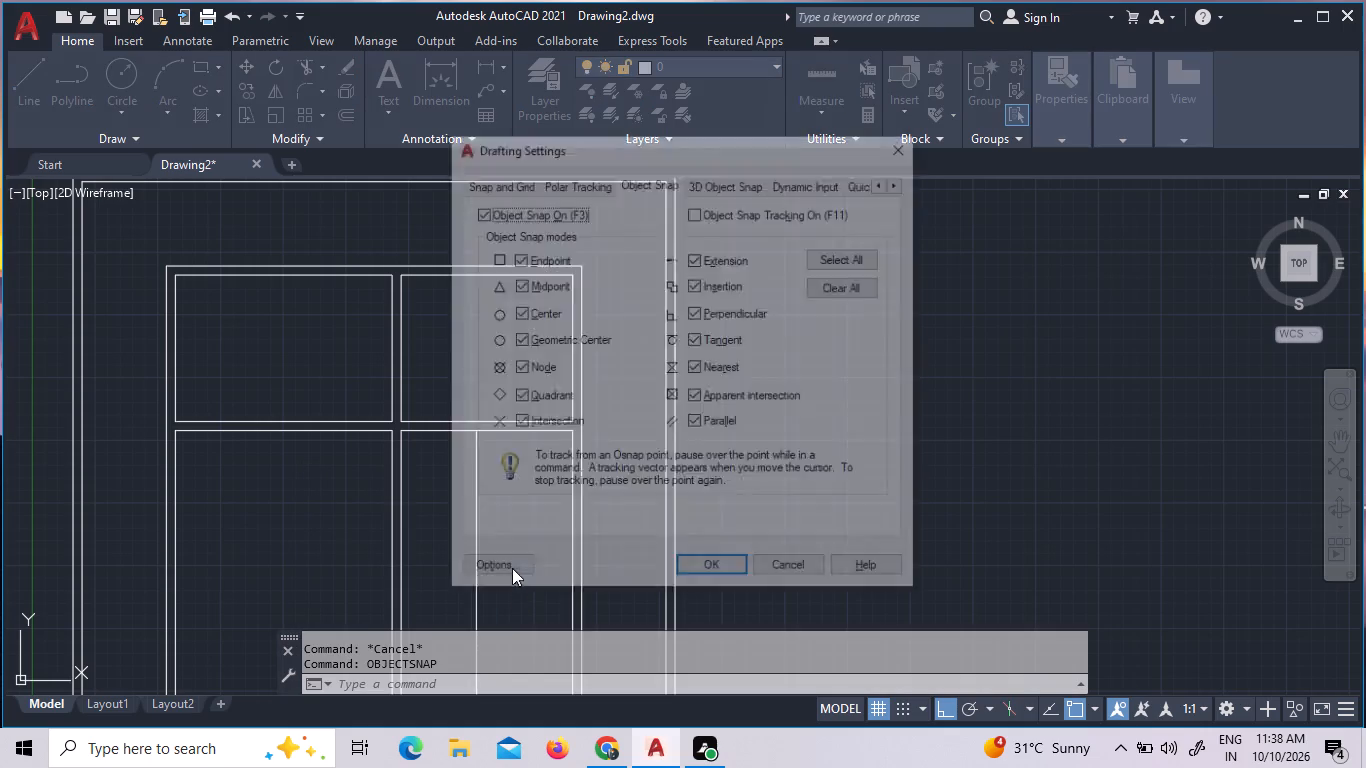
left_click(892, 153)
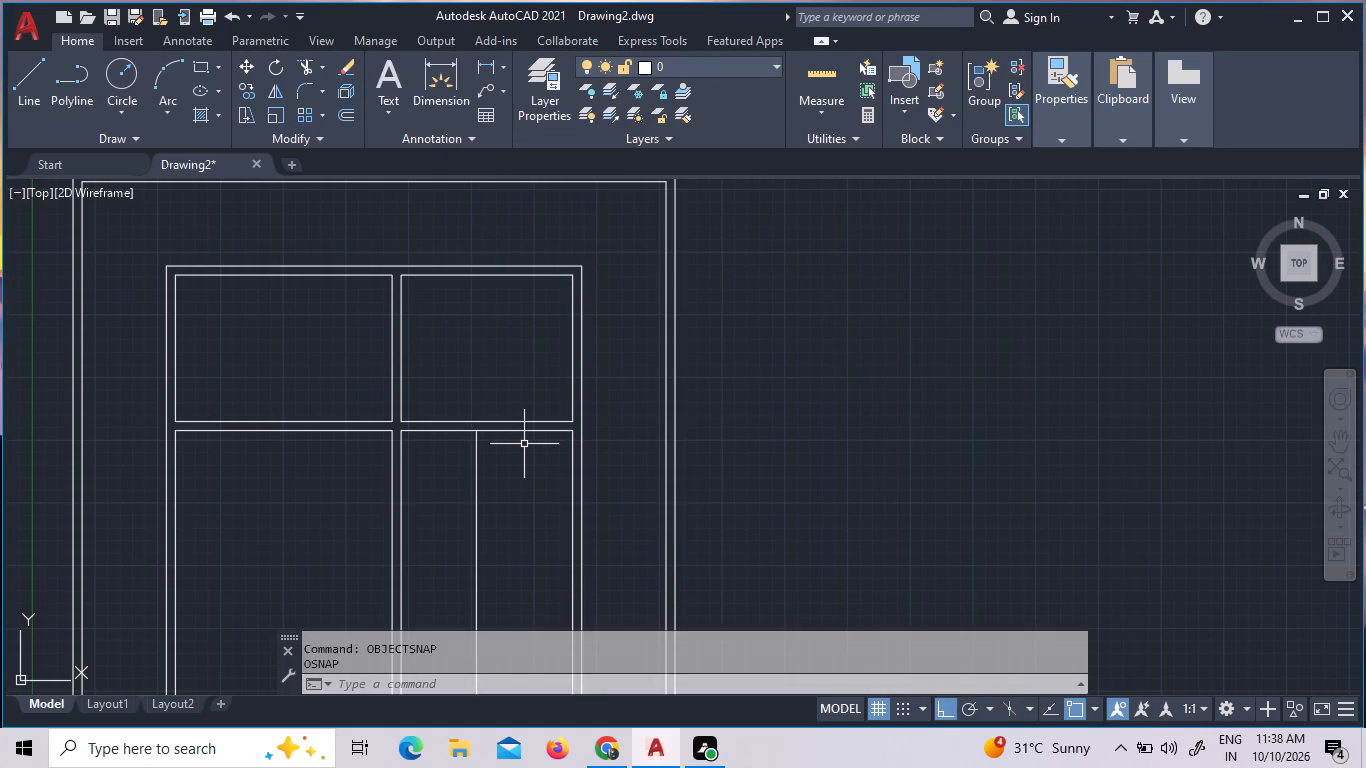
Offset the new vertical line below the cross partition 9" to the left to form a wall.
key("o")
key("Return")
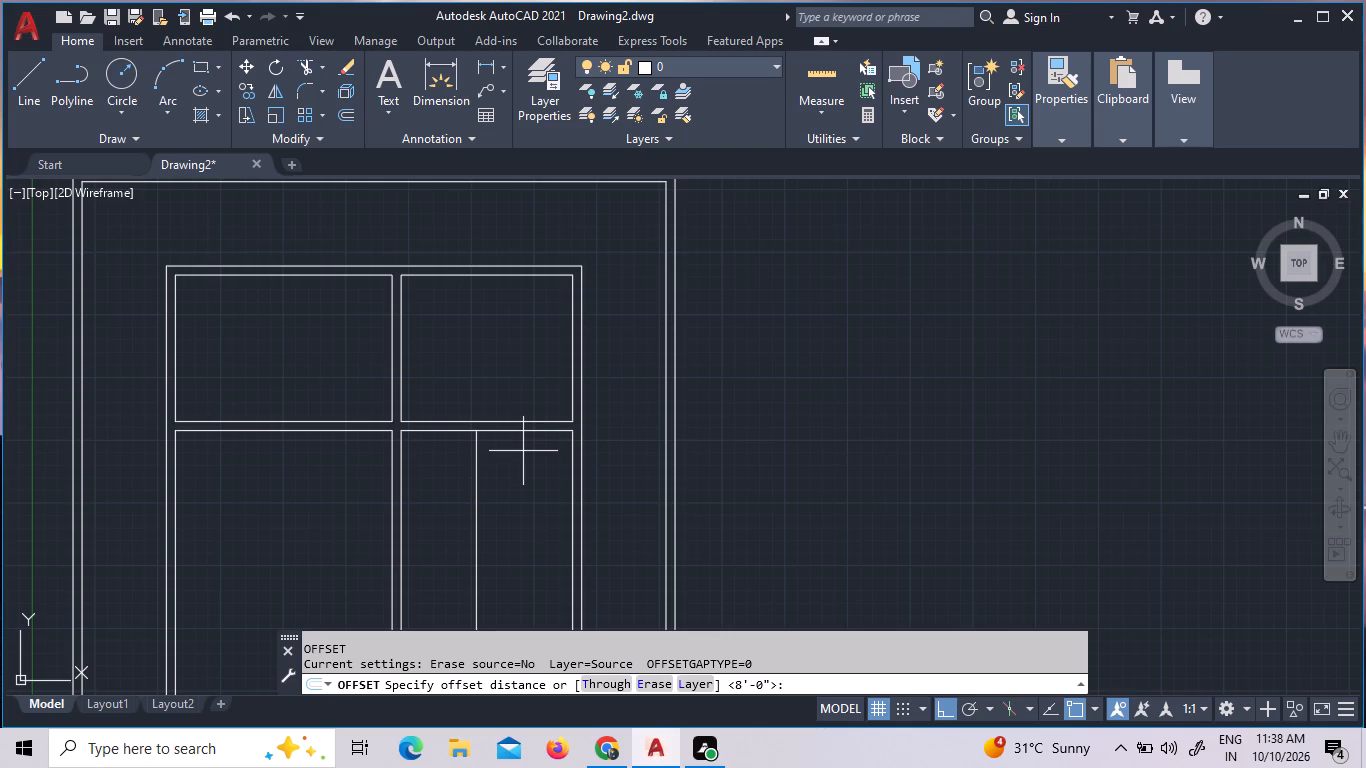
key("9")
key("shift+quotedbl")
key("Return")
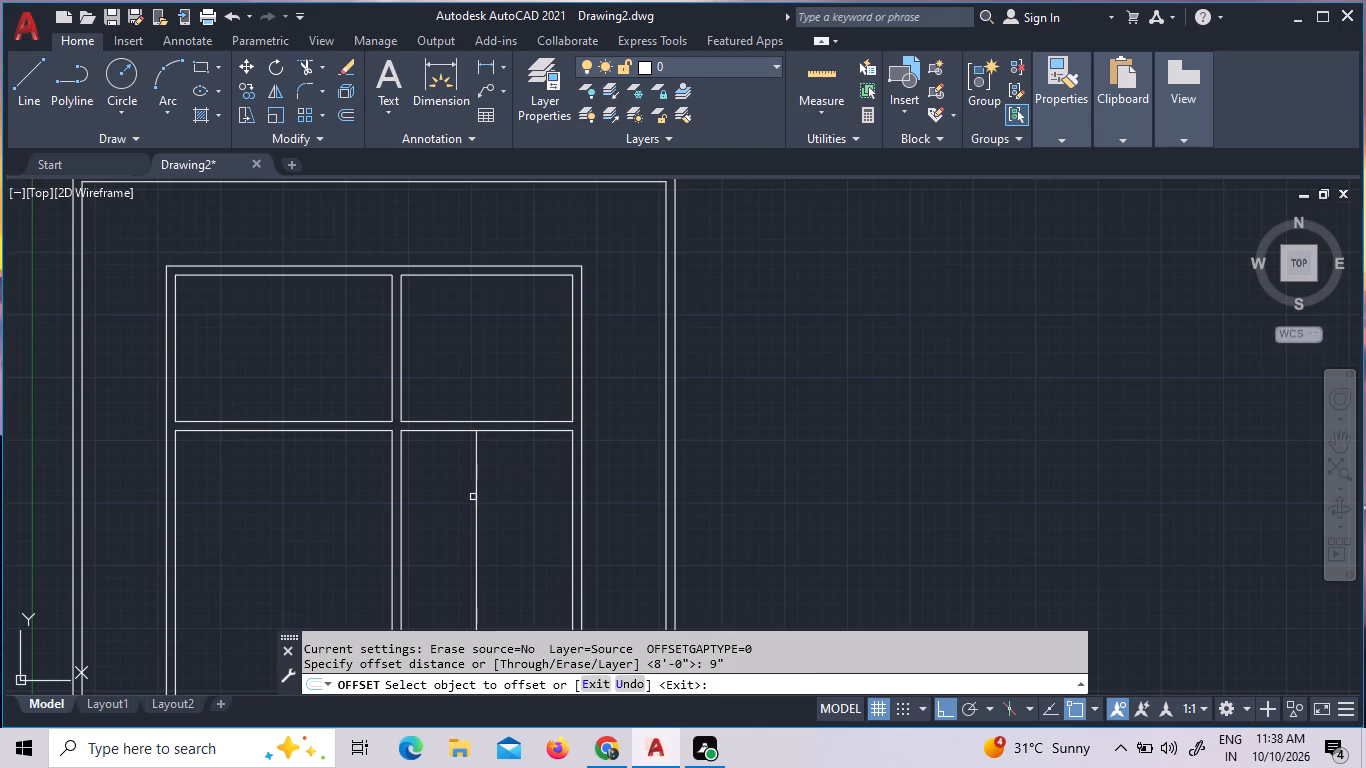
left_click(477, 498)
left_click(436, 496)
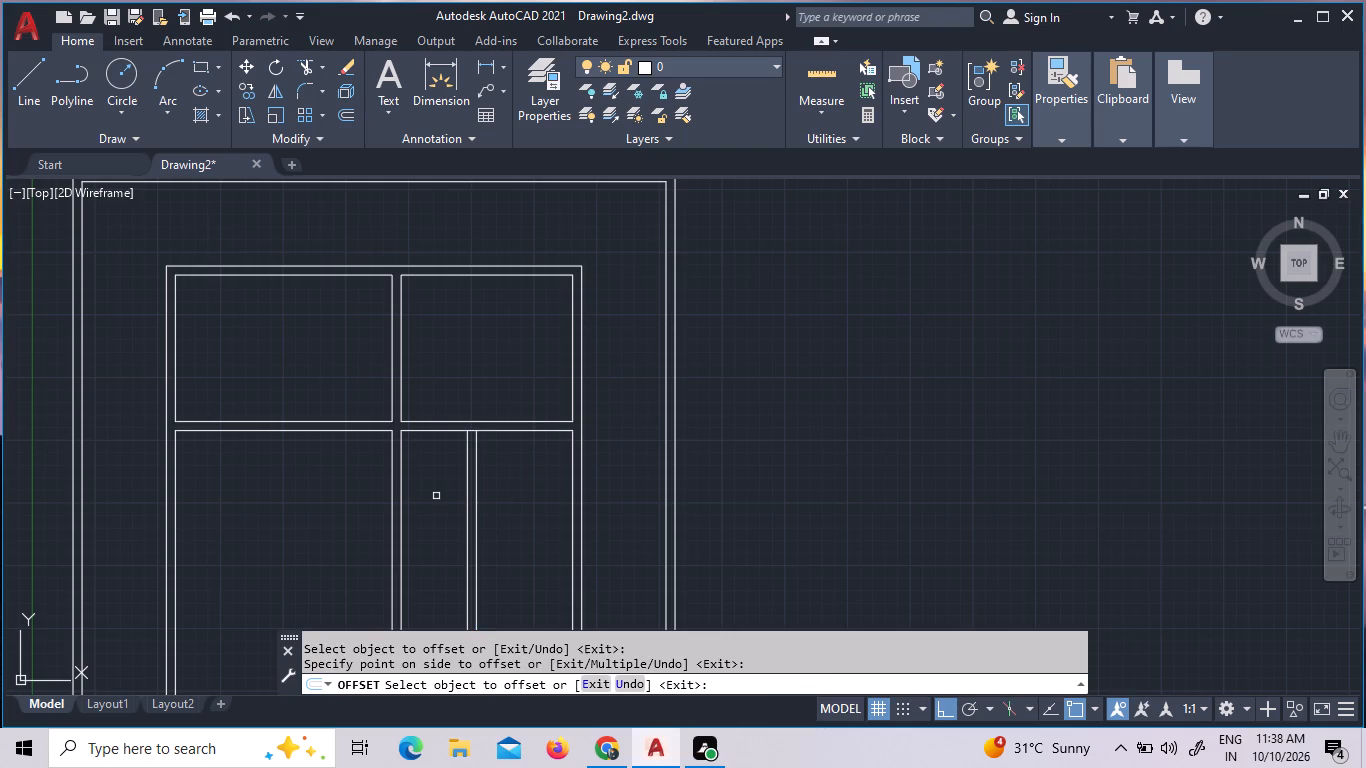
Offset the cross partition's lower line in the right-hand room 5' downward.
key("Escape")
key("o")
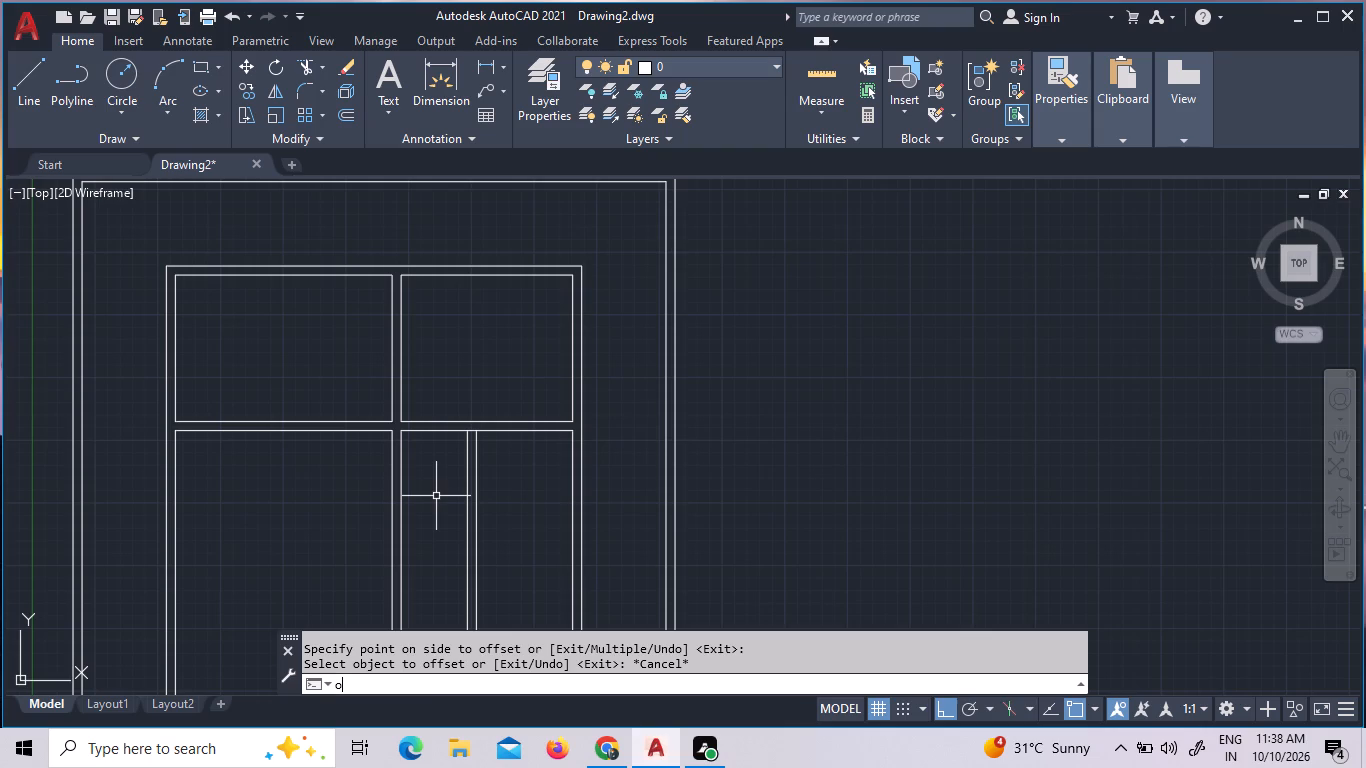
key("Return")
type("5'")
key("Return")
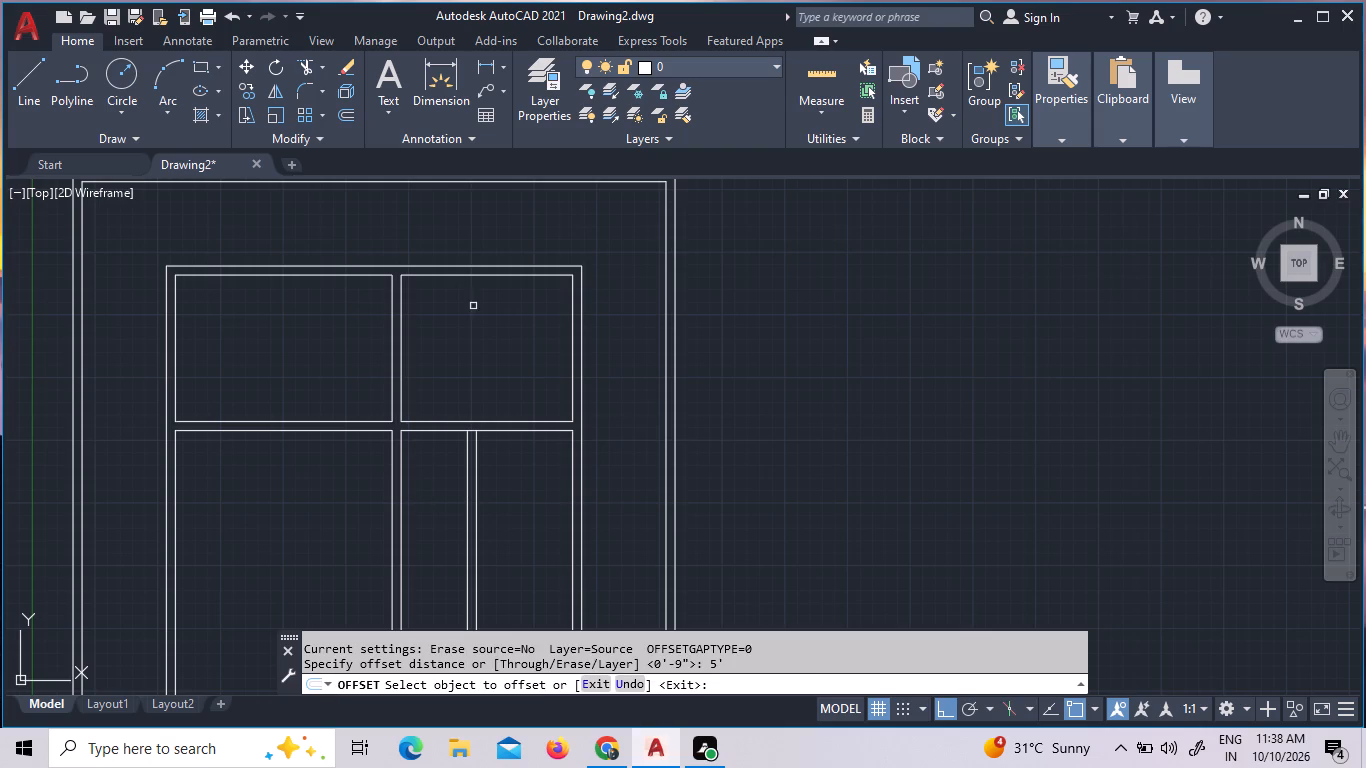
left_click(507, 433)
left_click(506, 473)
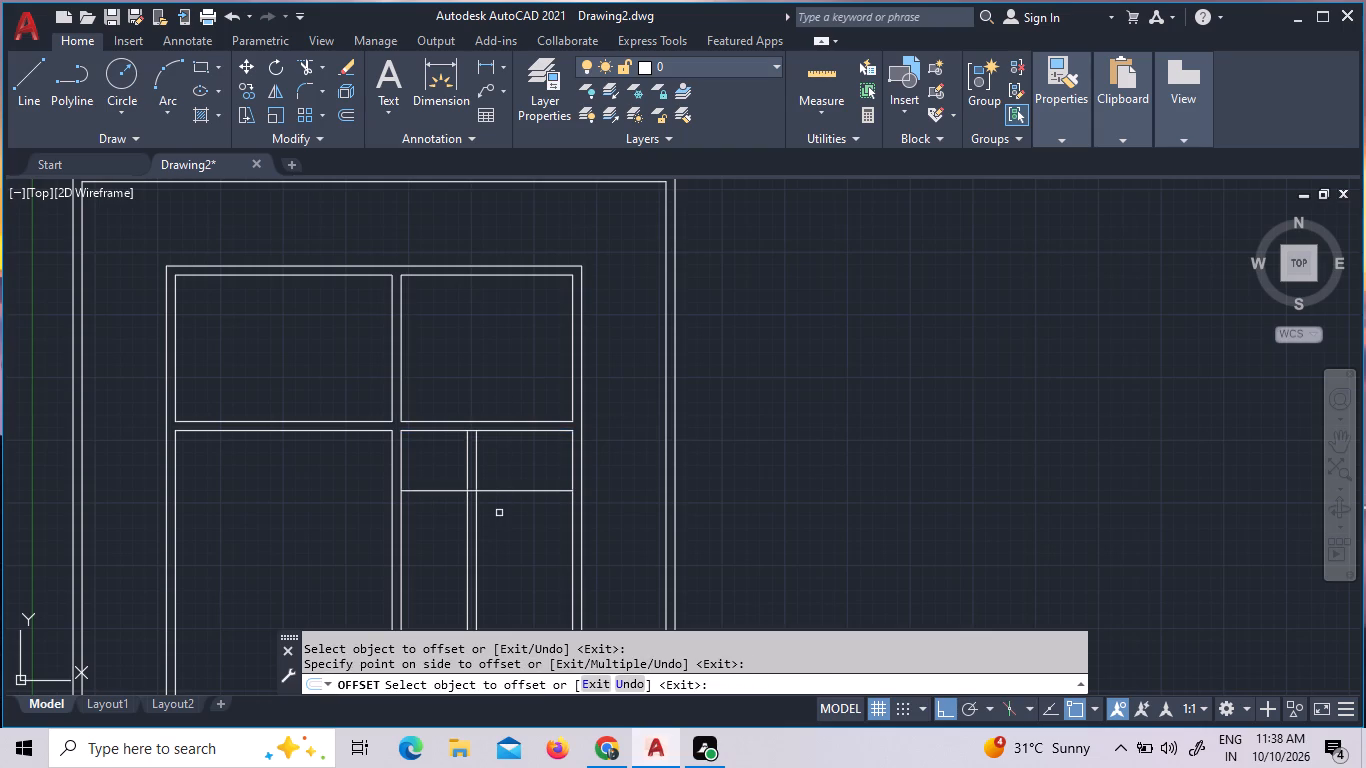
key("Escape")
key("Escape")
Offset the new horizontal line in the right-hand room 9" downward to form a wall.
key("o")
key("Return")
key("9")
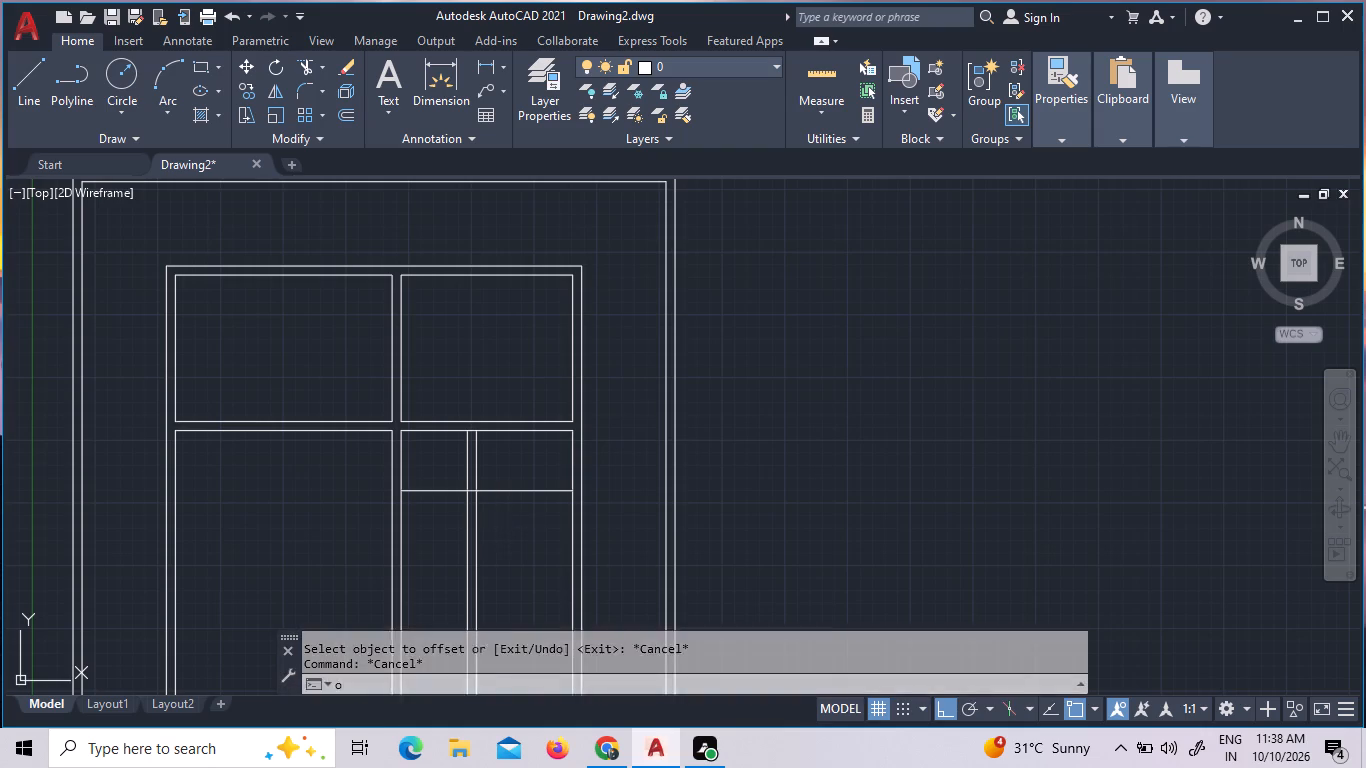
key("shift+quotedbl")
key("Return")
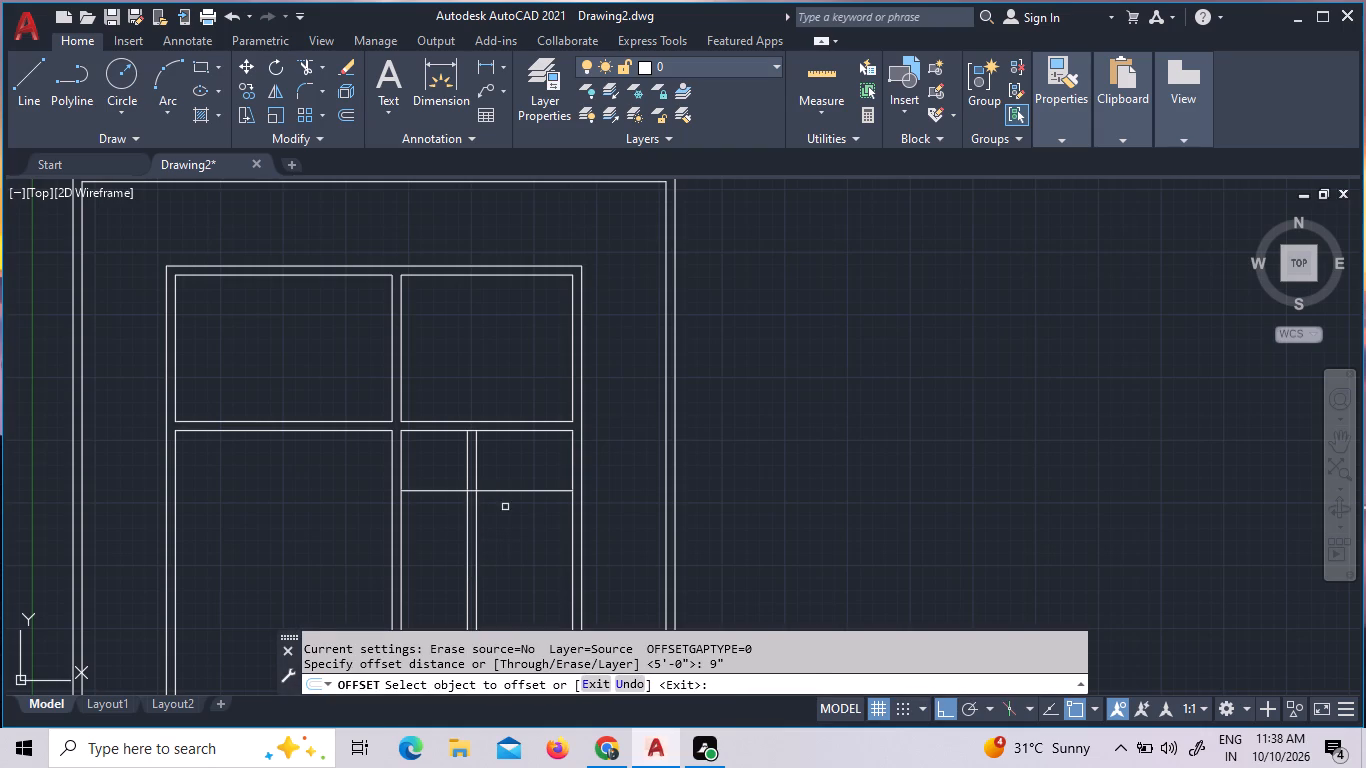
left_click(546, 490)
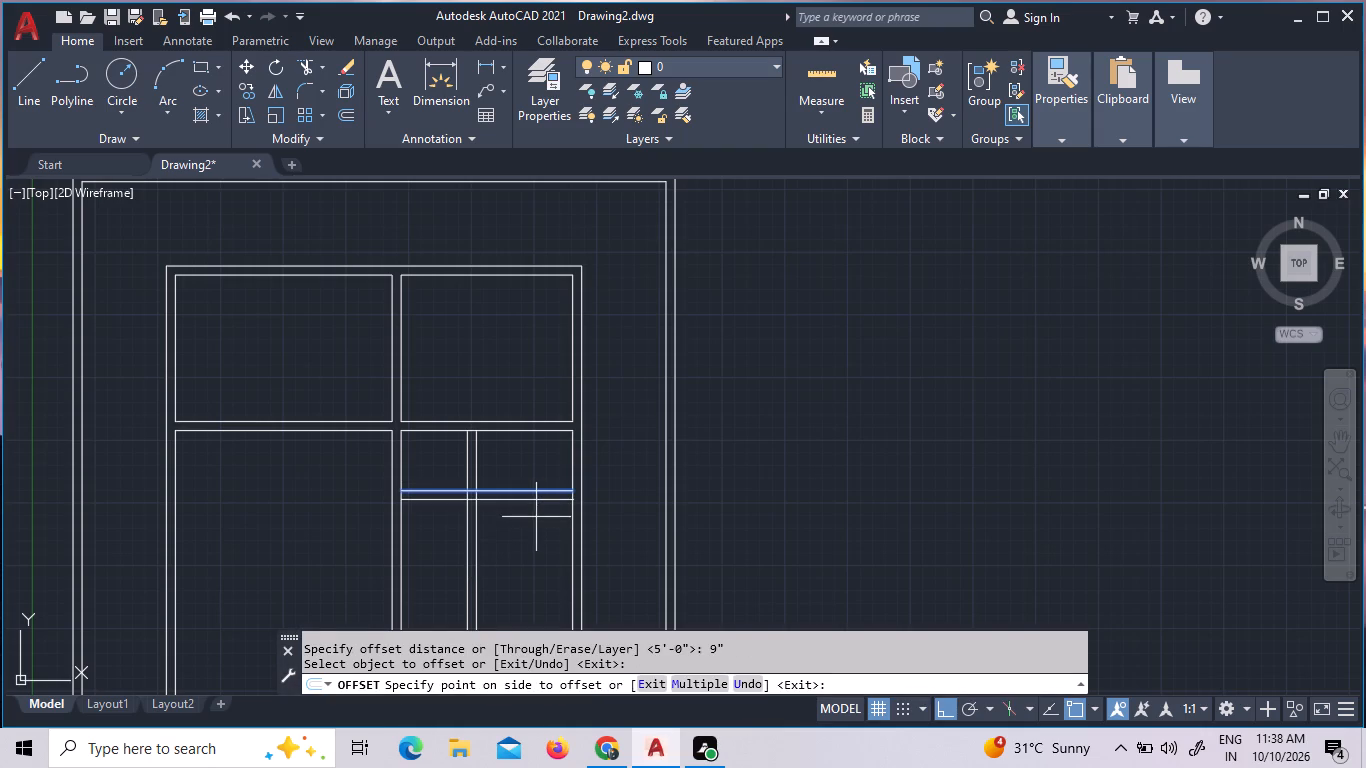
left_click(536, 518)
key("Escape")
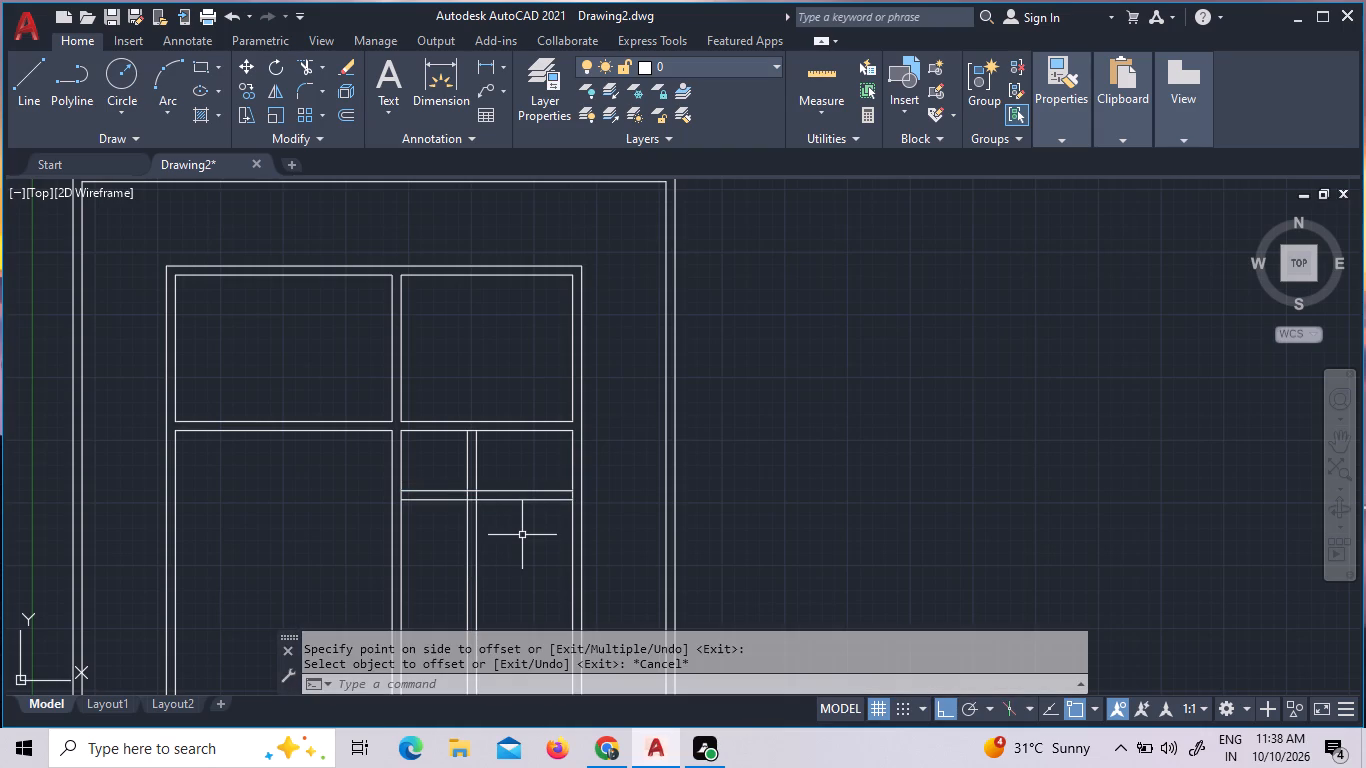
Trim the vertical wall's lines below the new horizontal wall, and the horizontal wall's lines left of the vertical wall.
type("tr")
key("space")
key("space")
left_click(516, 554)
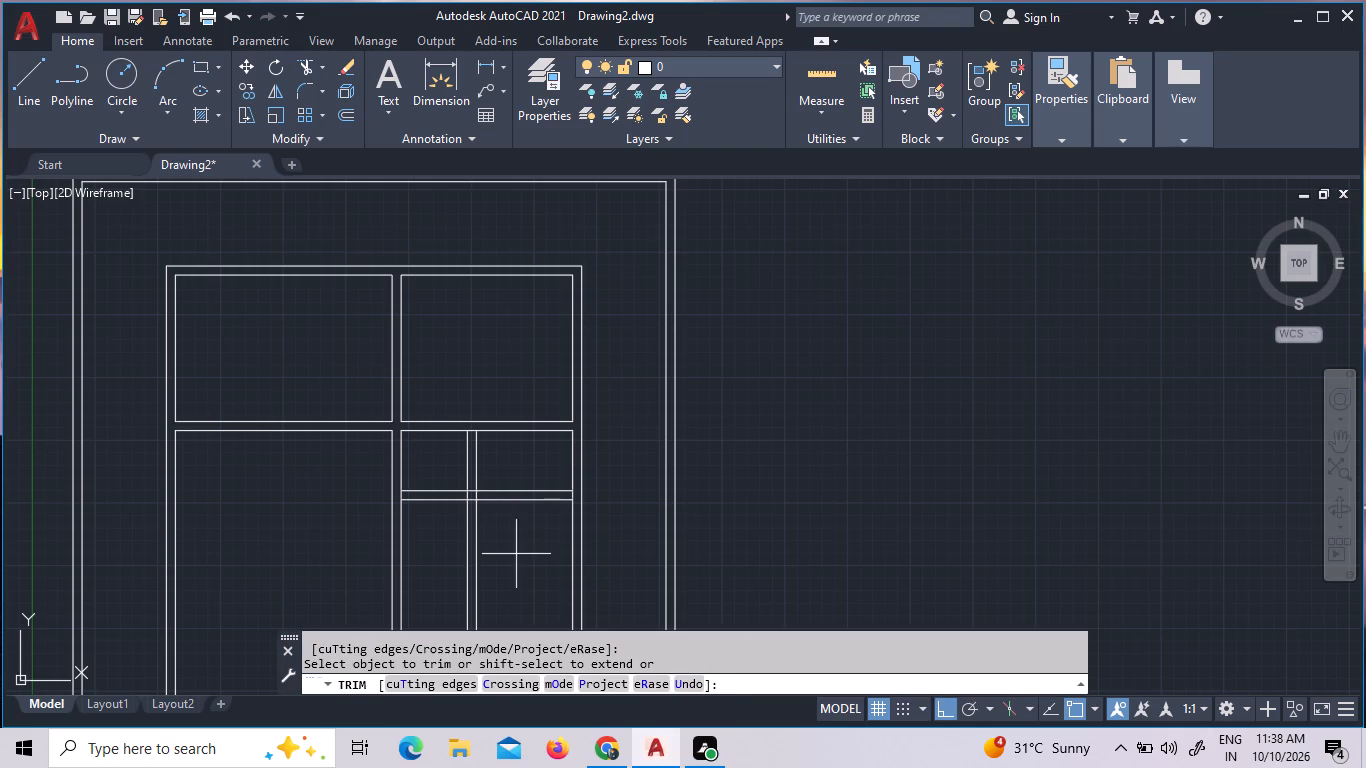
double_click(445, 555)
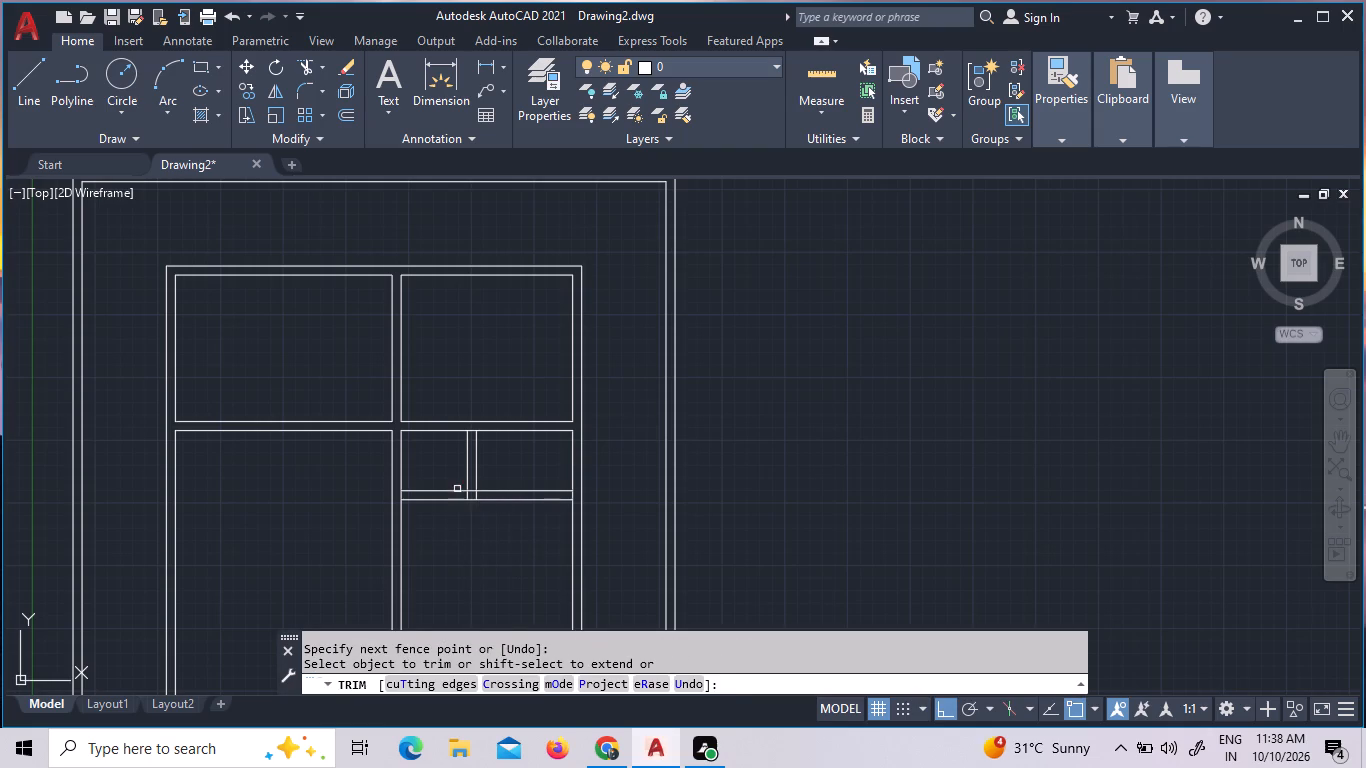
left_click(443, 470)
left_click(447, 554)
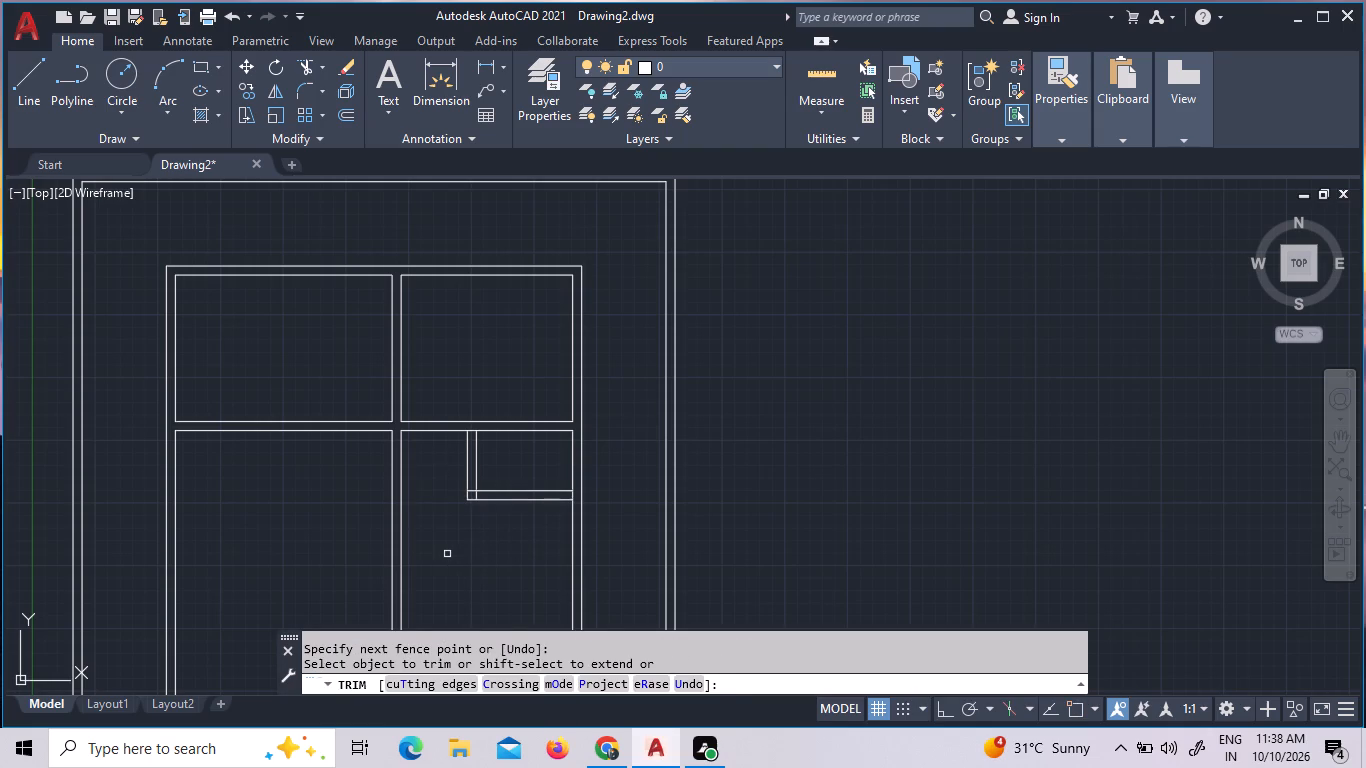
Trim the leftover segments inside the small room's wall junctions at its lower-left corner, the cross partition and the right wall.
left_click(475, 494)
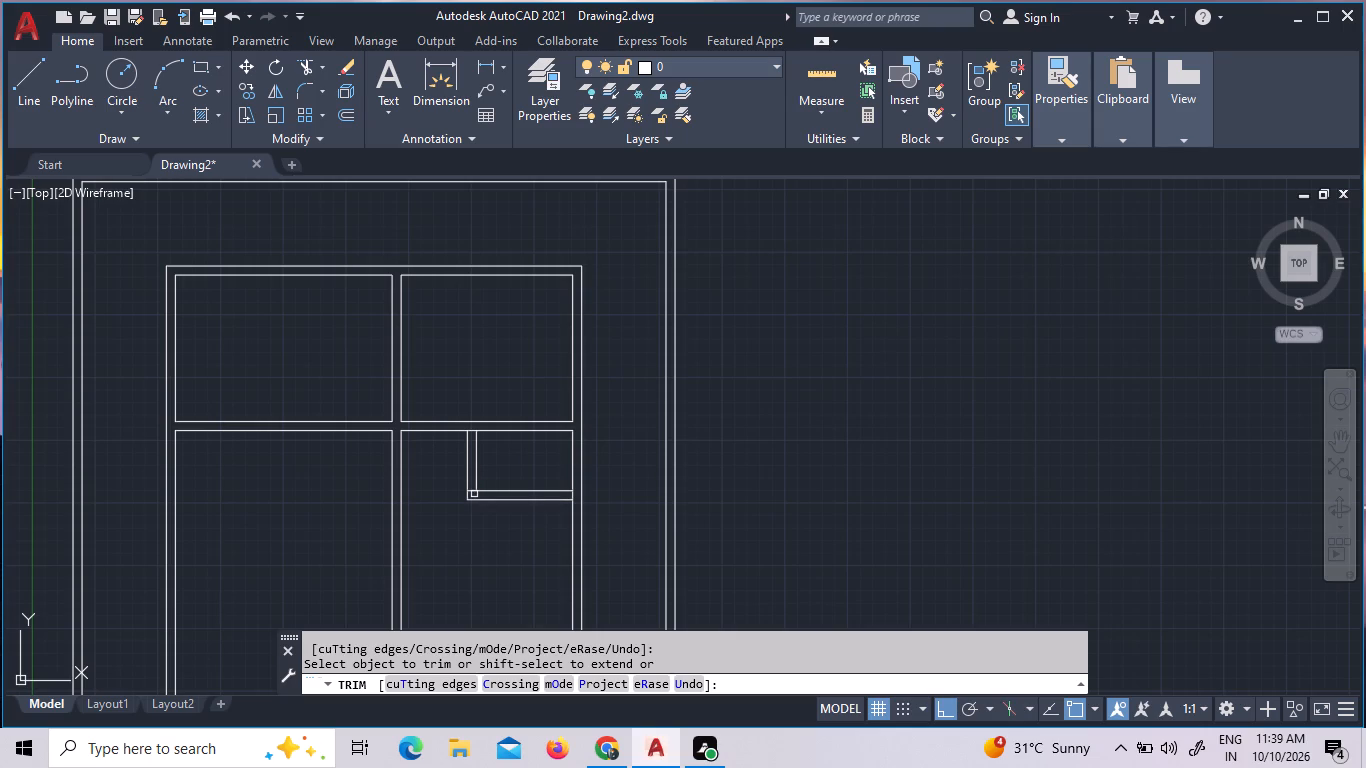
left_click(470, 428)
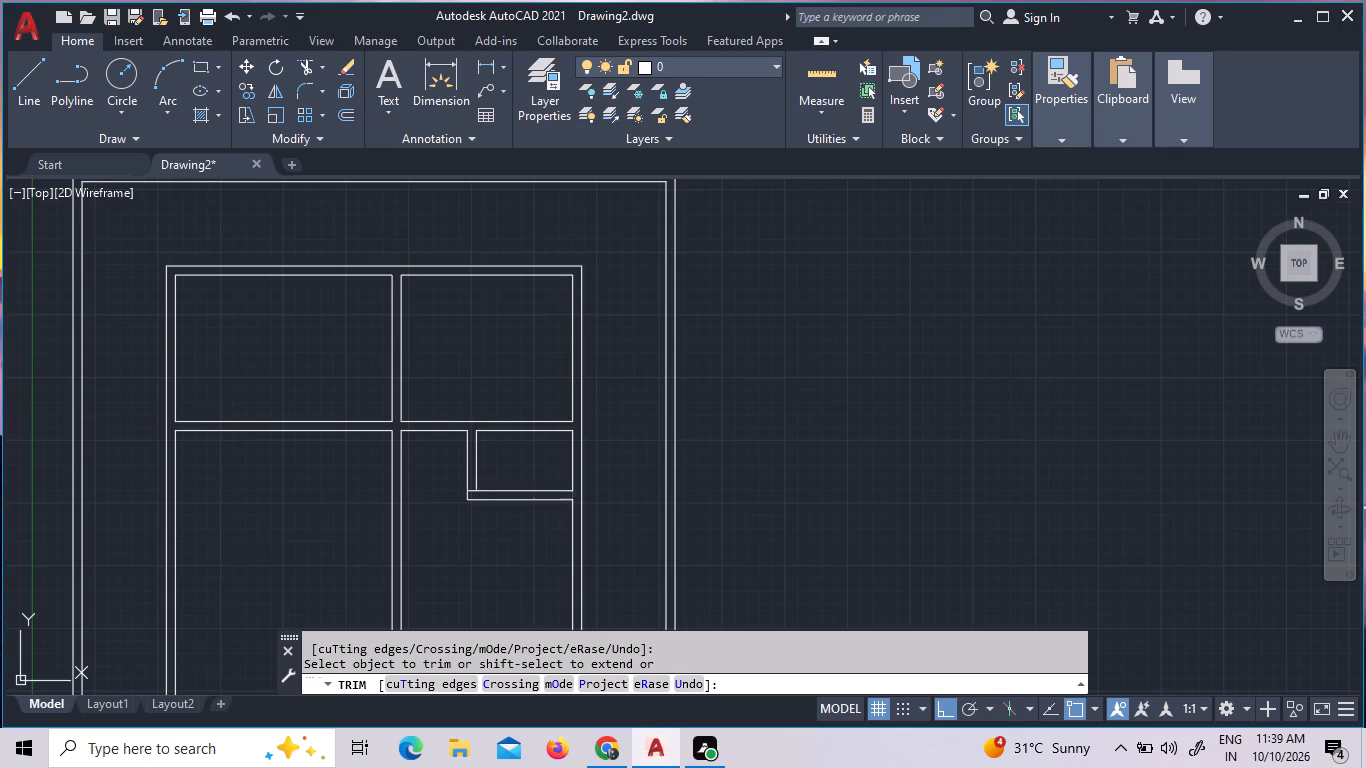
left_click(571, 494)
middle_click_drag(617, 464, 621, 459)
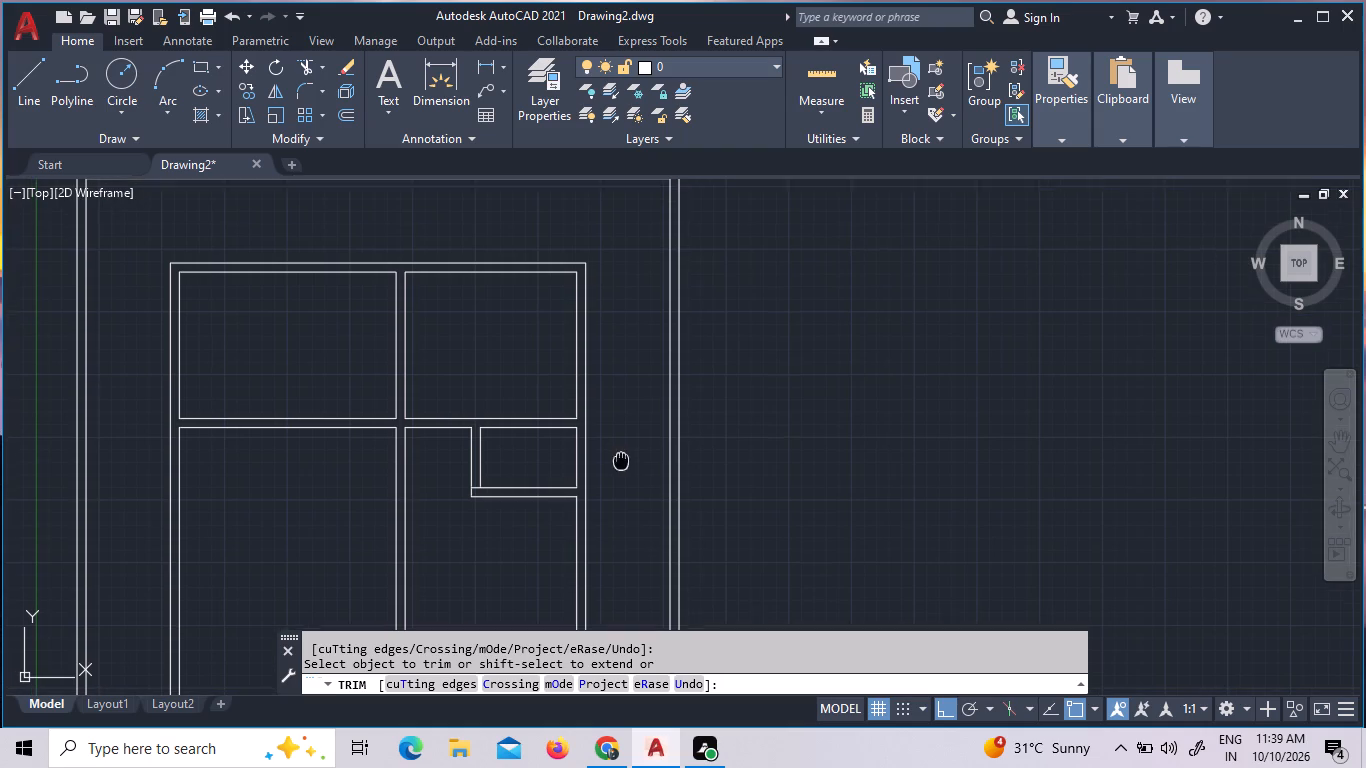
middle_click_drag(621, 459, 625, 229)
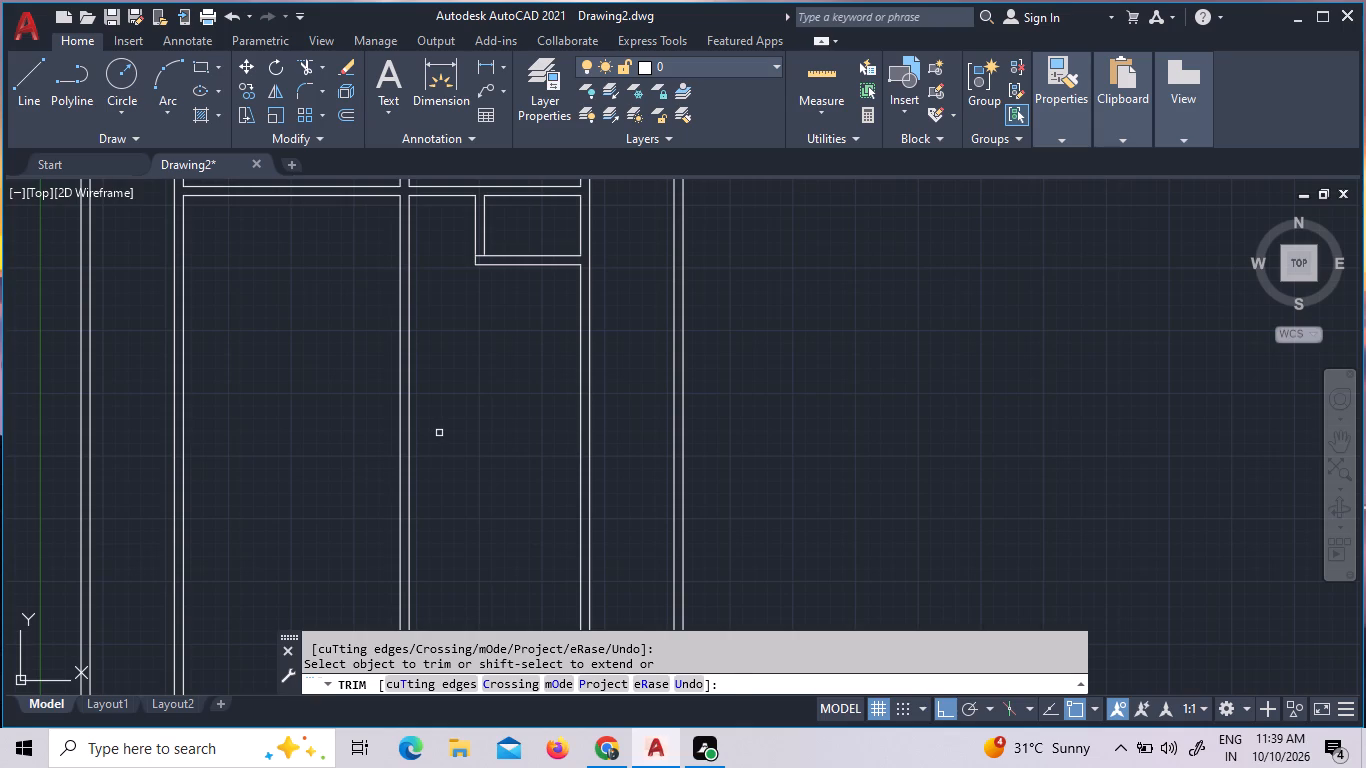
key("0")
key("Escape")
key("Escape")
key("Escape")
Offset the lower line of the small room's bottom wall 8'6" downward.
key("o")
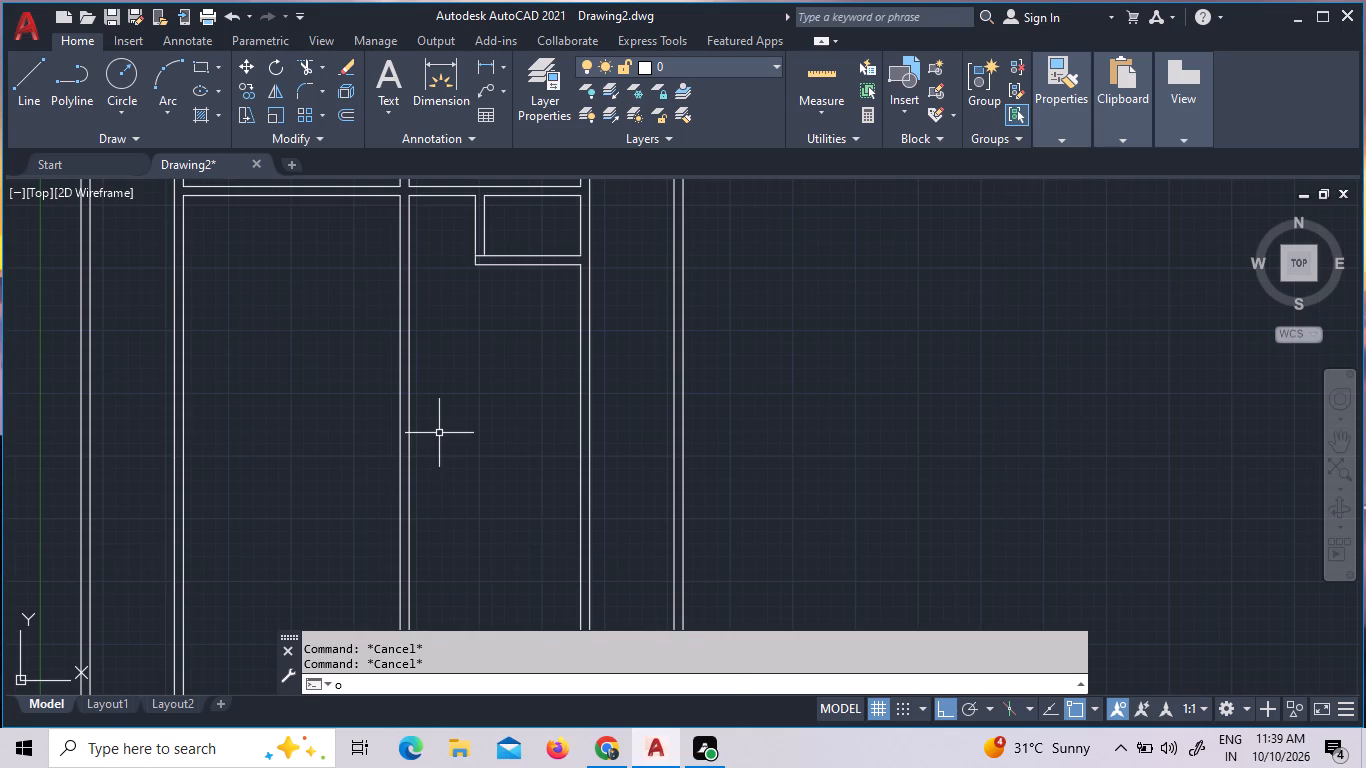
key("Return")
key("5")
key("BackSpace")
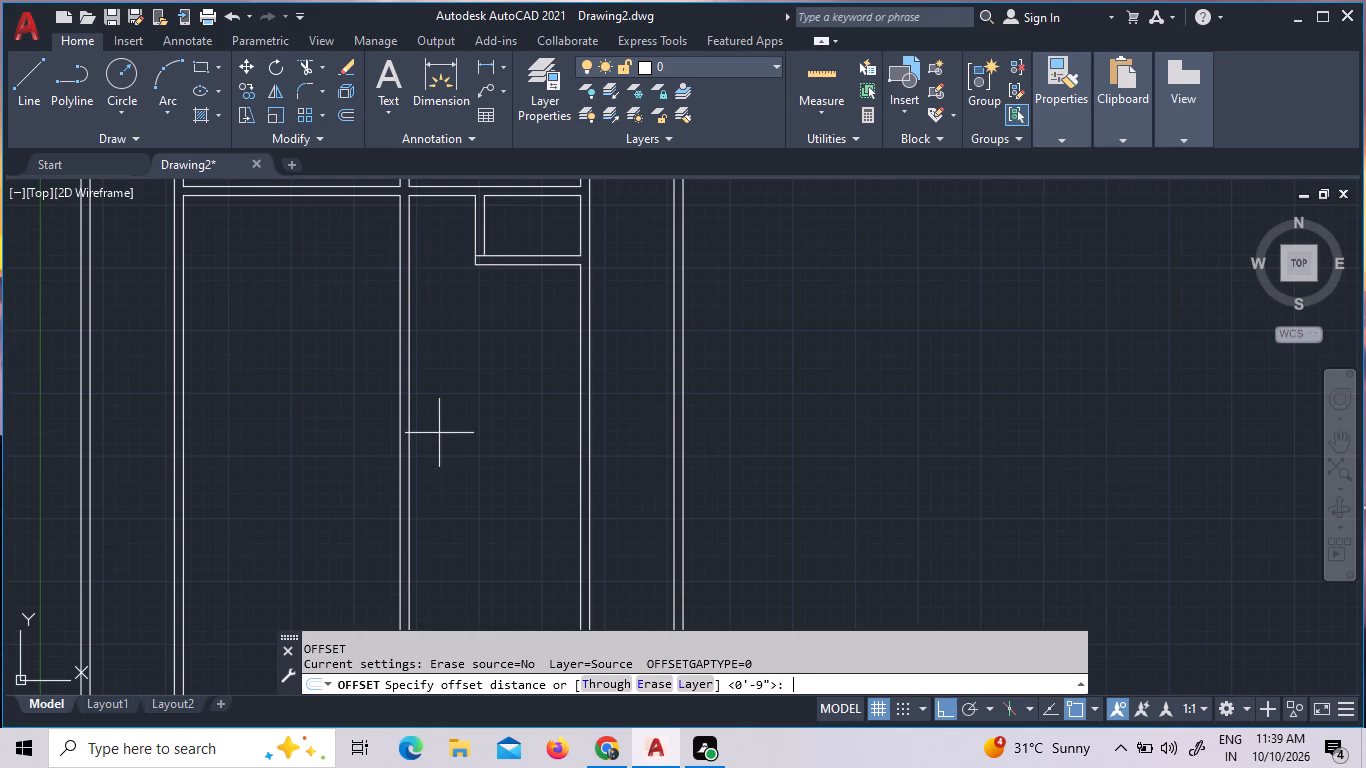
type("8'")
key("6")
key("shift+quotedbl")
key("Return")
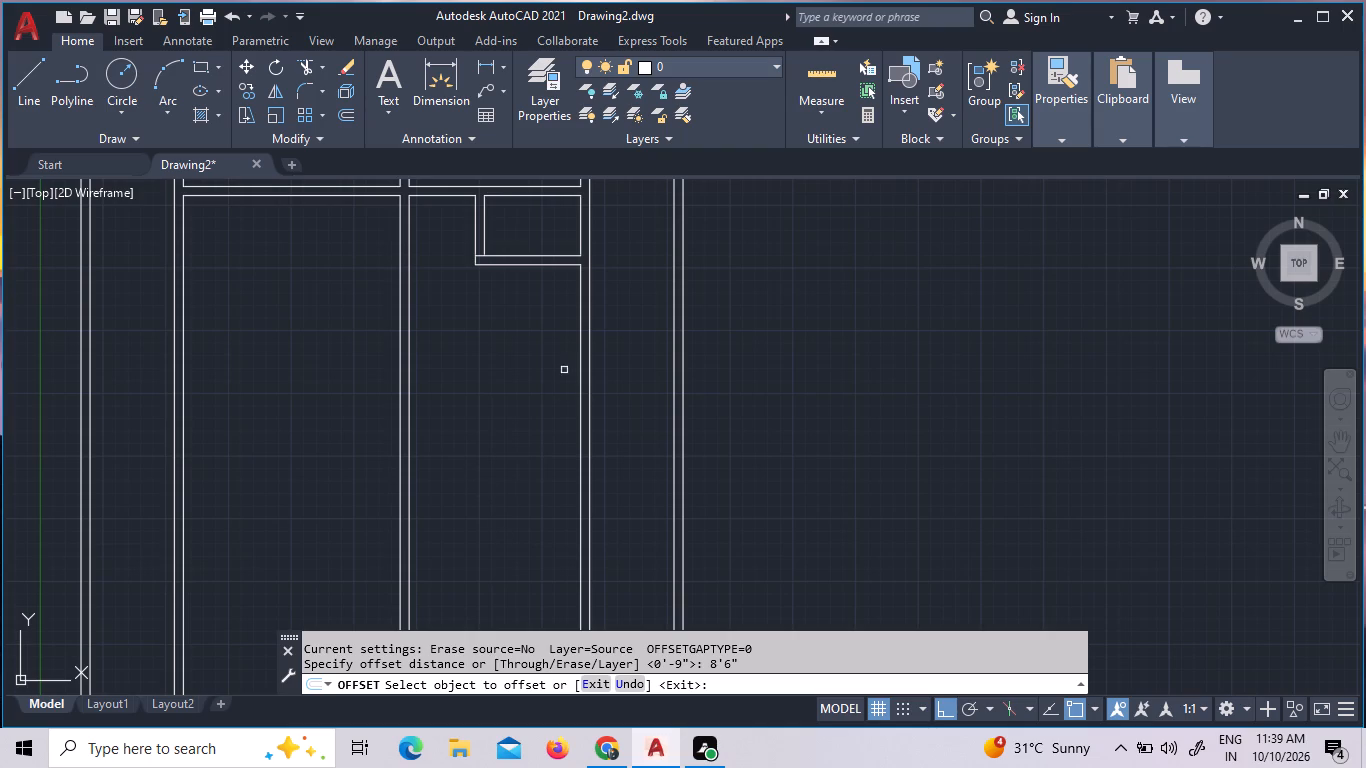
left_click(543, 262)
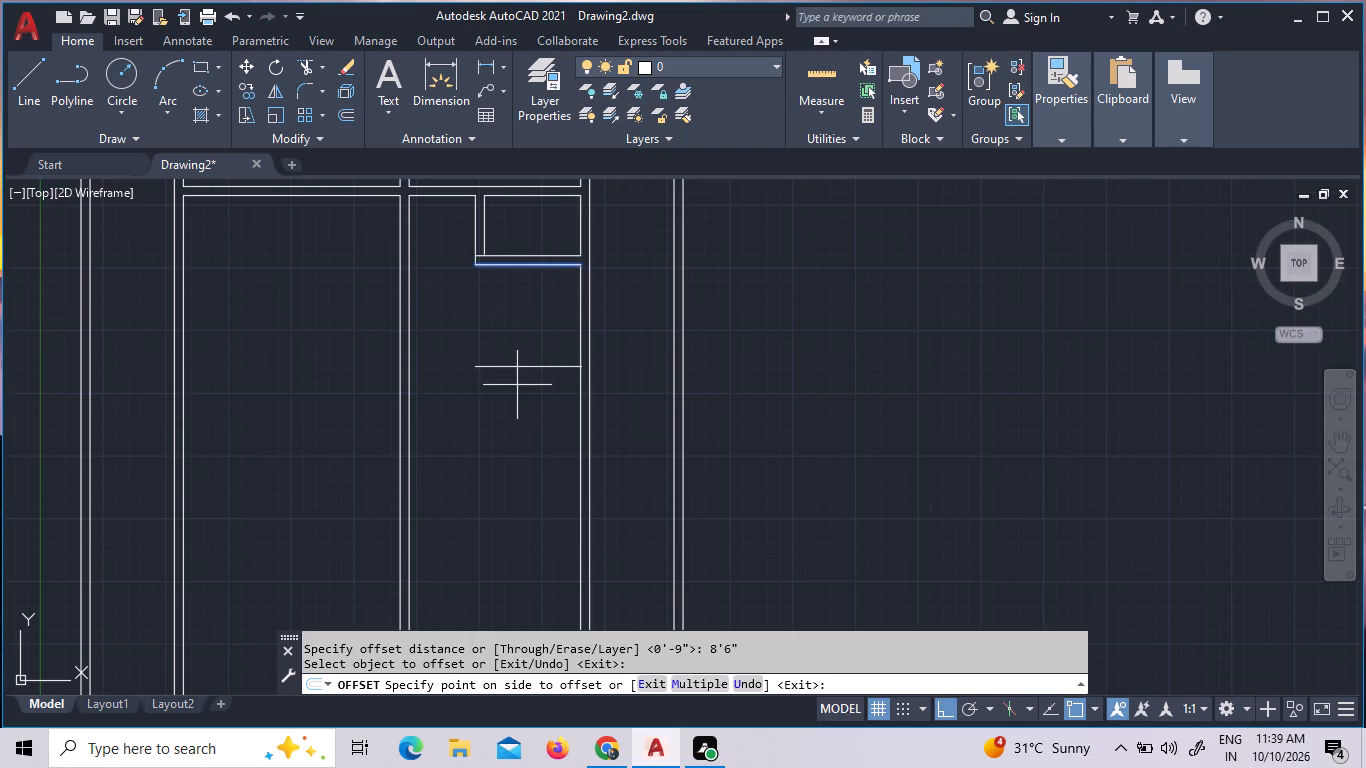
left_click(516, 387)
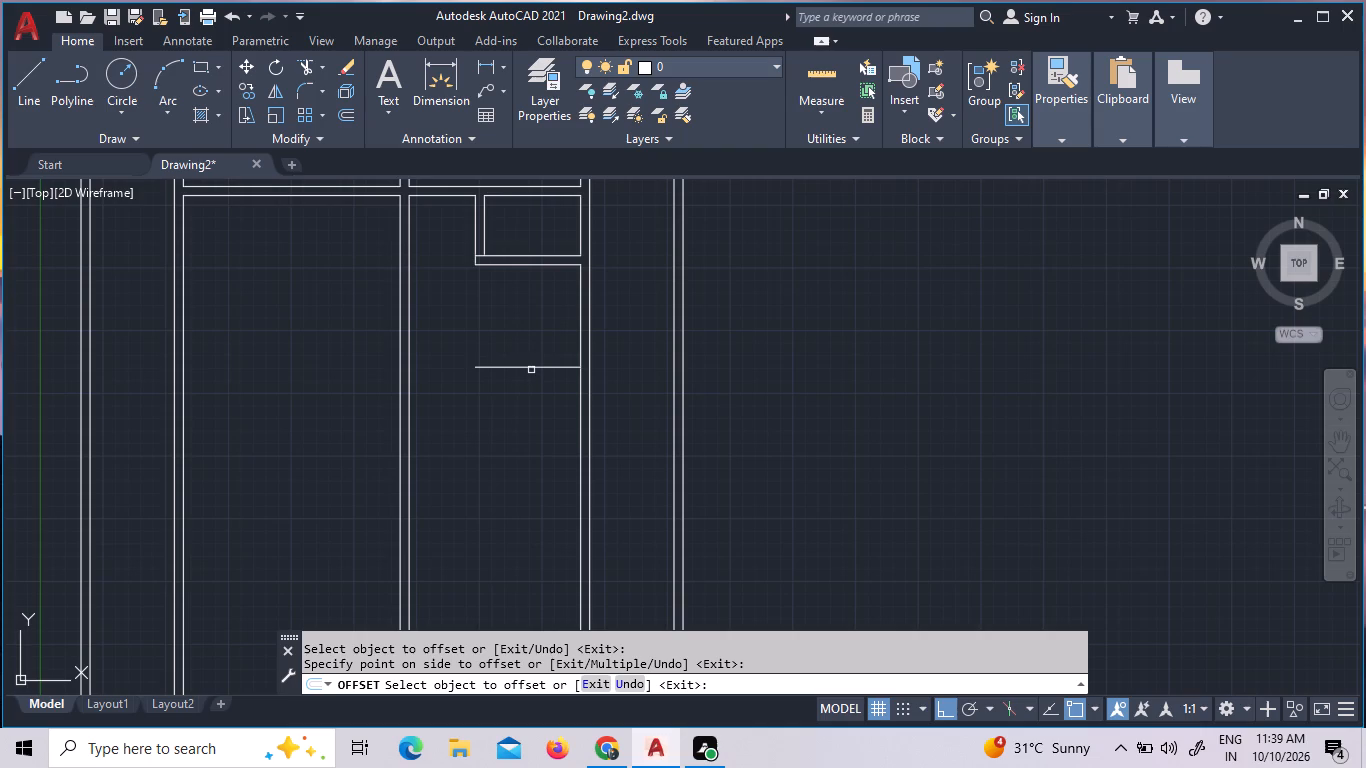
Extend the new horizontal line left to meet the central vertical partition.
key("Escape")
type("ex")
key("space")
key("space")
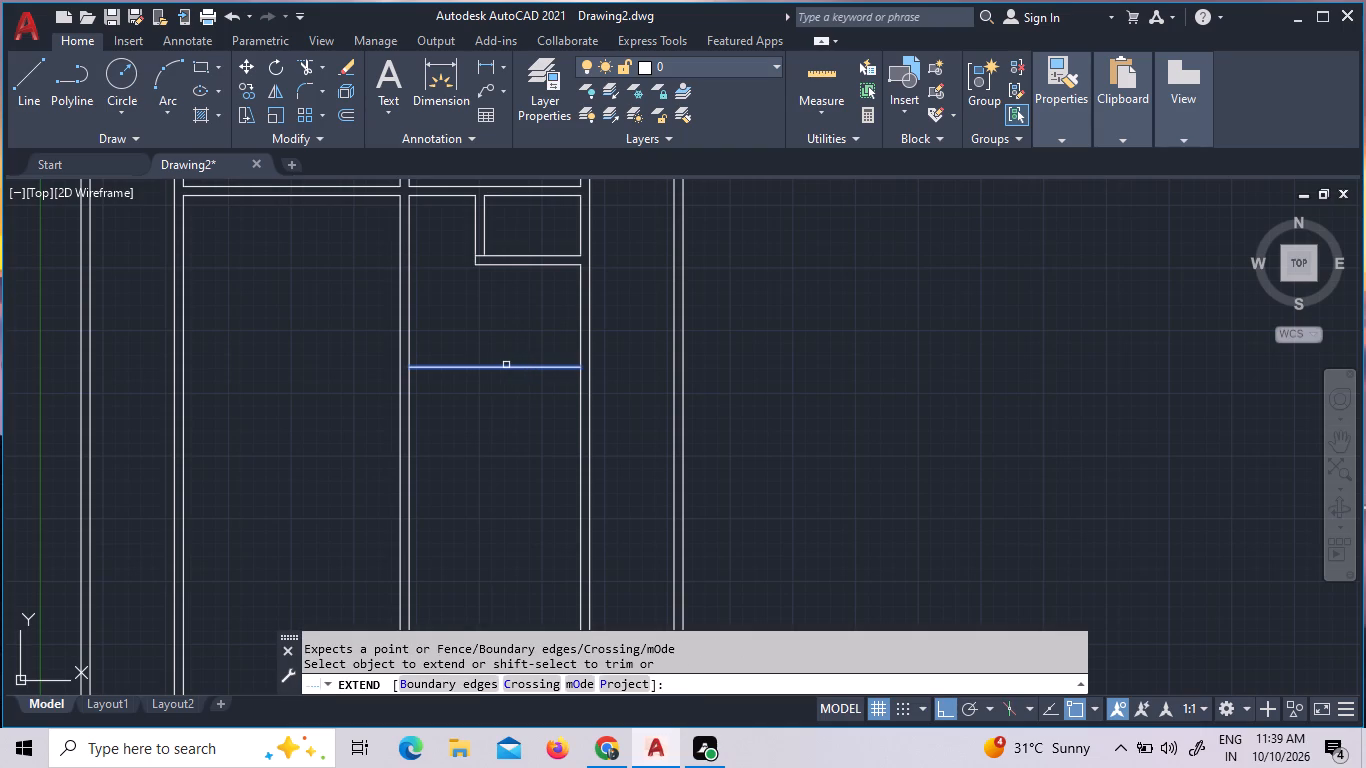
left_click(506, 365)
key("Escape")
key("Escape")
Offset the extended horizontal line 9" downward to form a wall.
key("o")
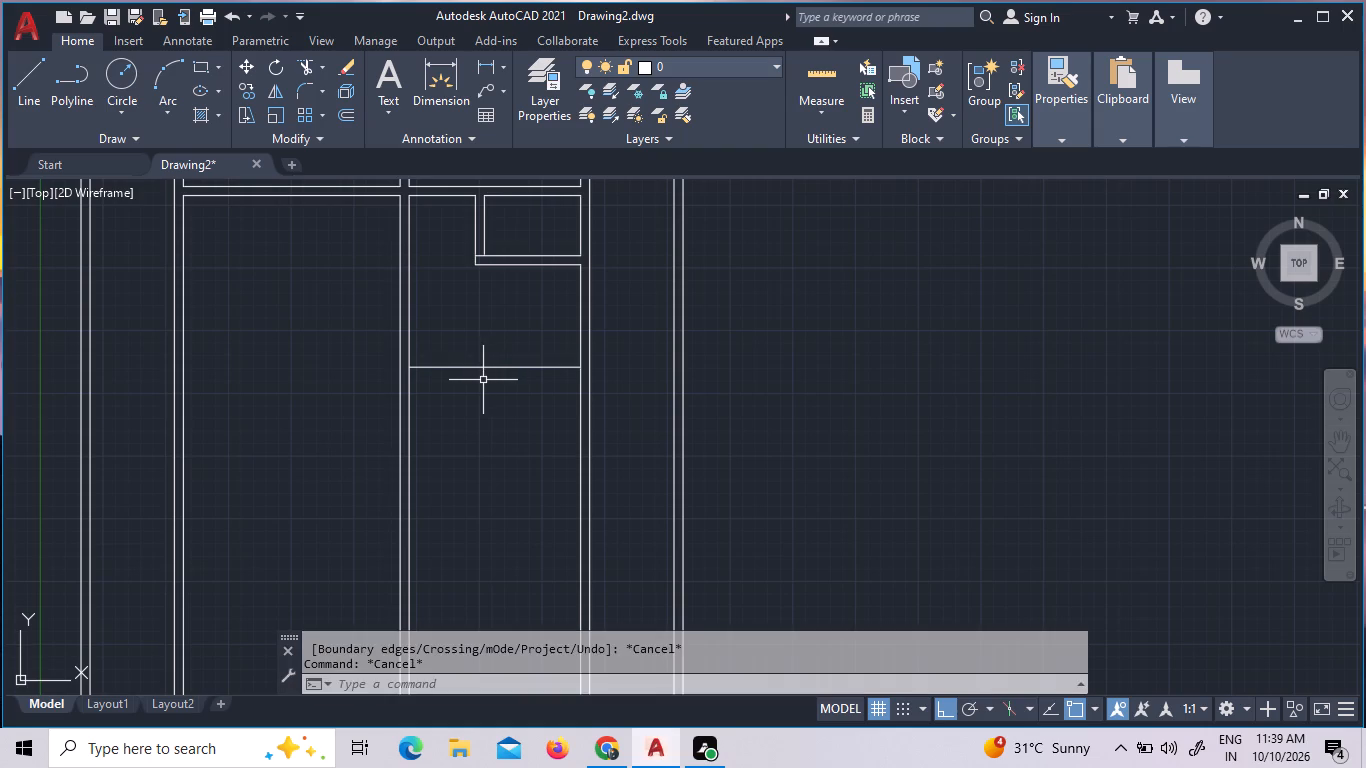
key("Return")
key("9")
key("shift+quotedbl")
key("Return")
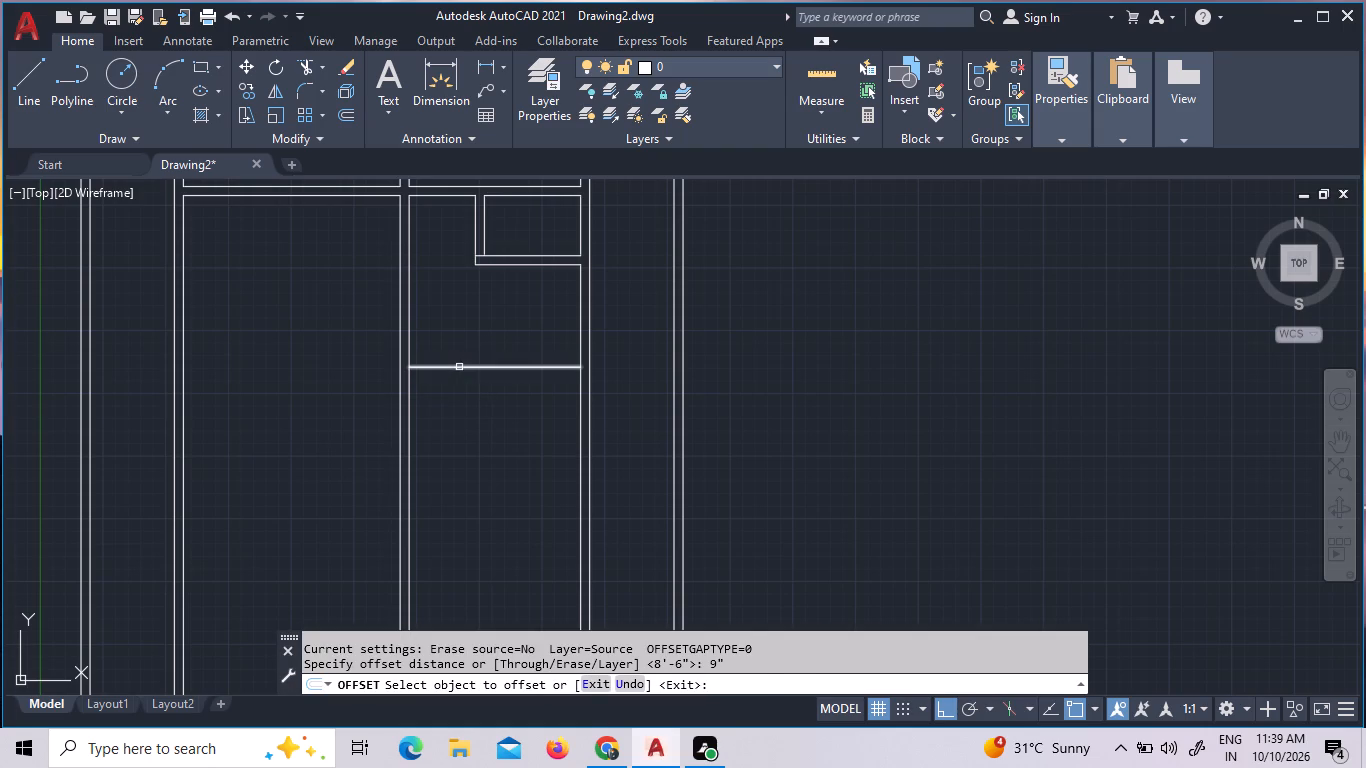
left_click(459, 367)
left_click(459, 382)
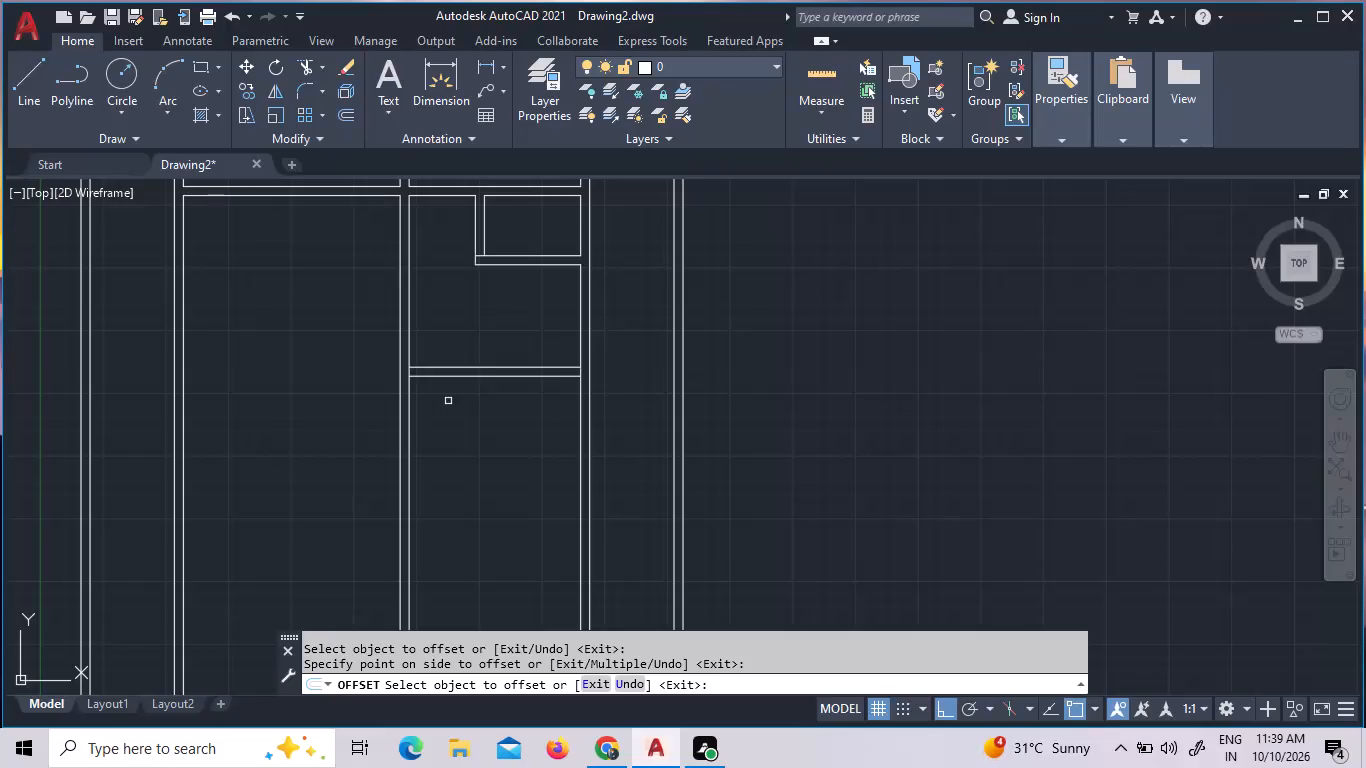
key("Escape")
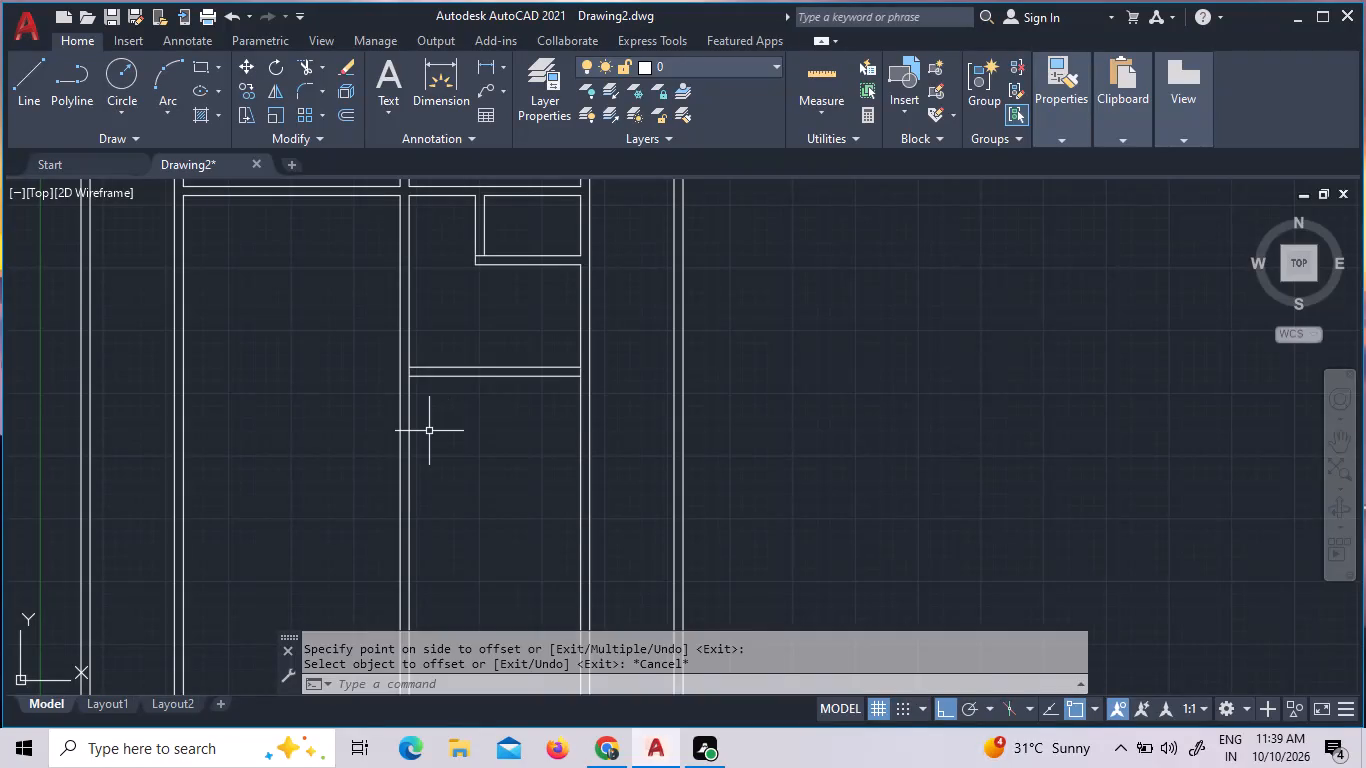
Offset the lower line of the new full-width horizontal wall 8'6" downward.
key("o")
key("Return")
key("8")
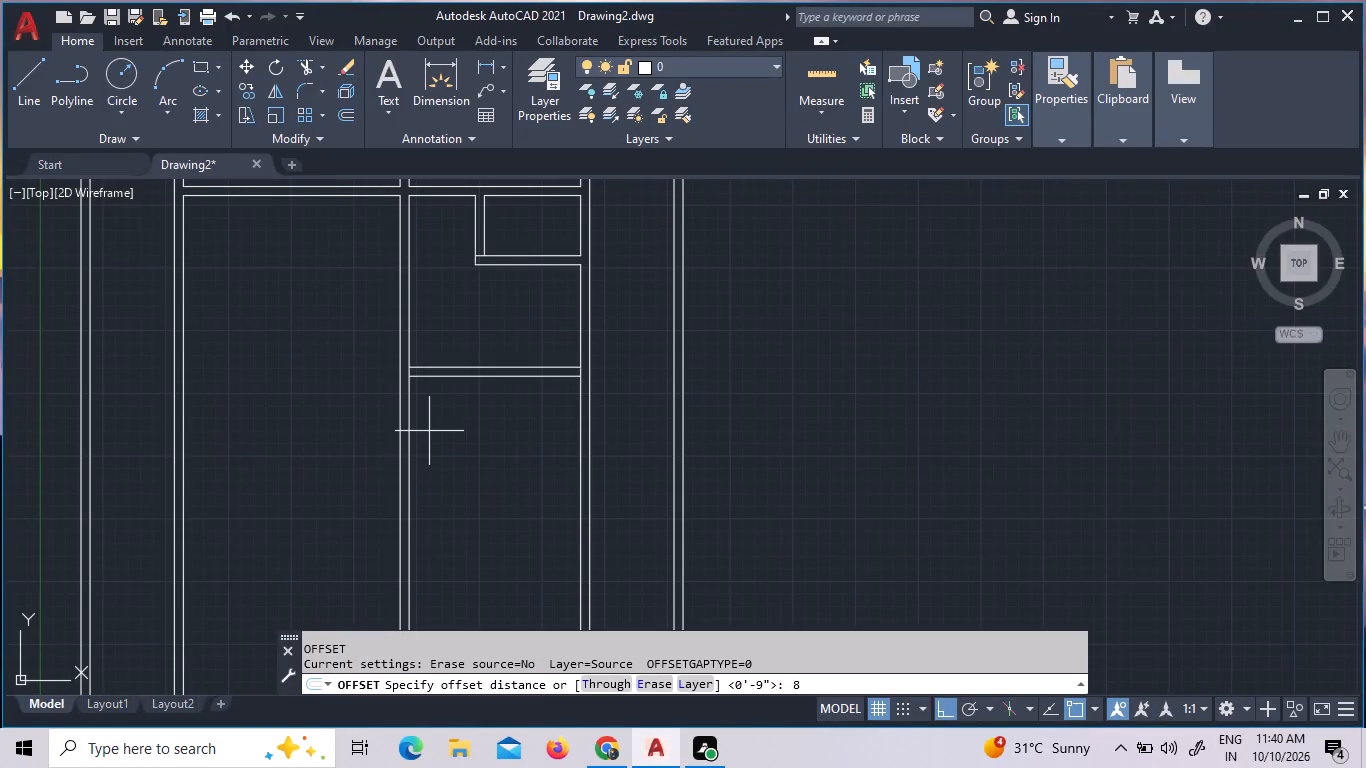
key("apostrophe")
key("6")
key("shift+quotedbl")
key("Return")
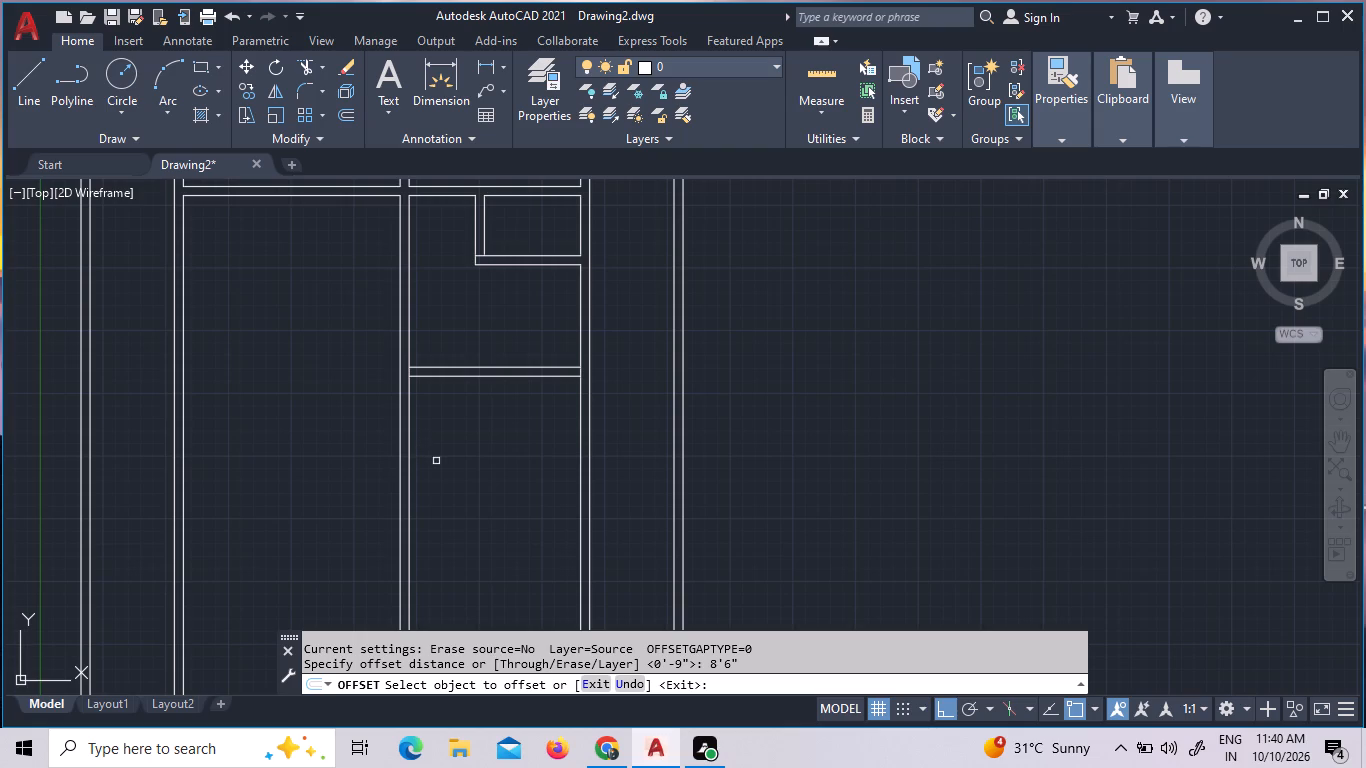
left_click(504, 378)
left_click(510, 469)
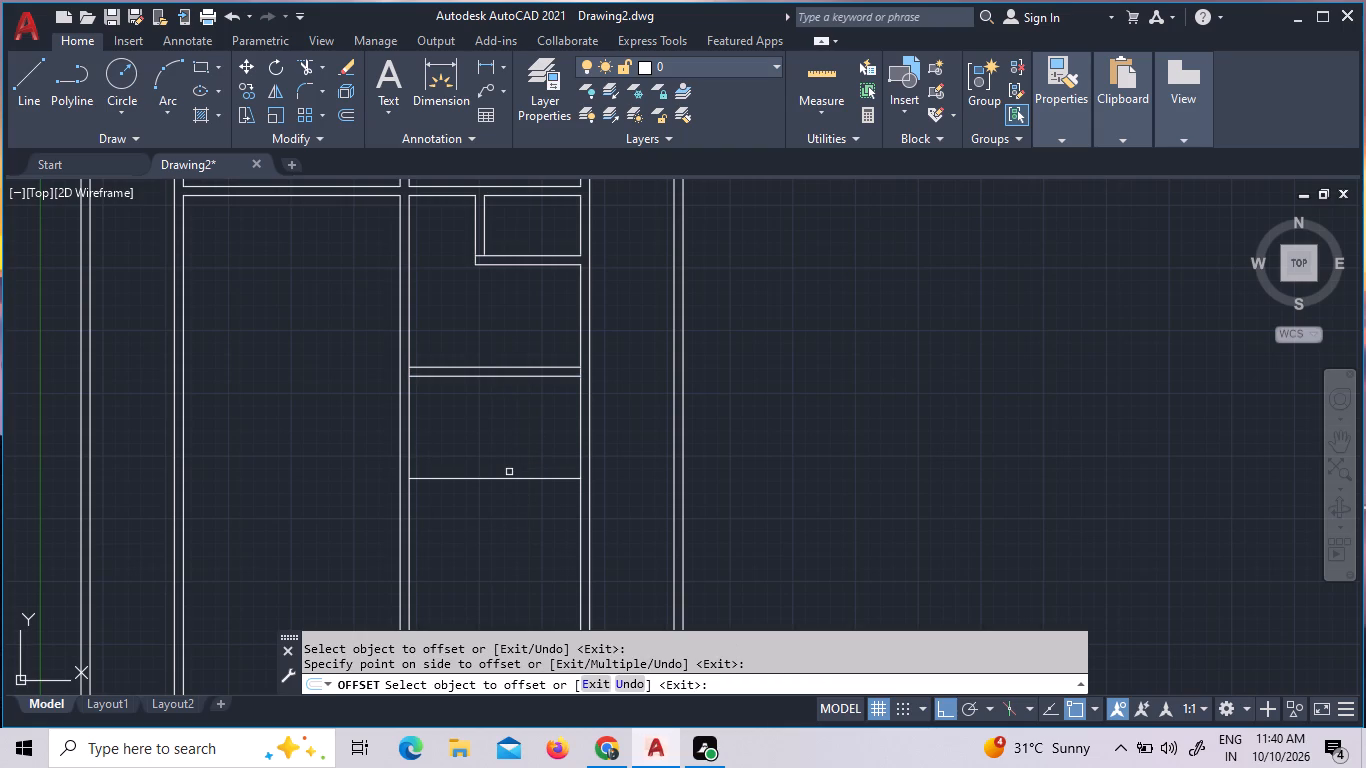
key("Escape")
Offset the lowest horizontal line in the right-hand column of rooms 9" downward to form a wall.
key("o")
key("Return")
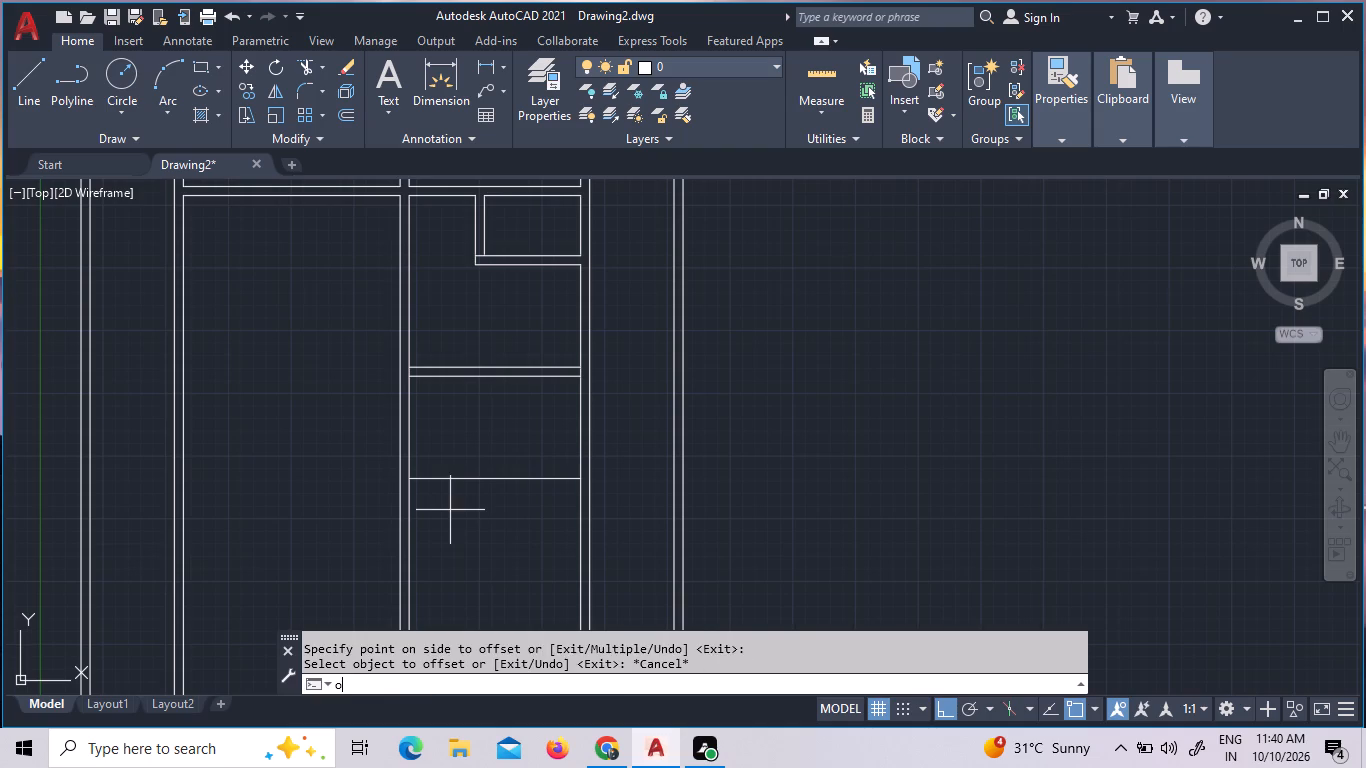
key("9")
key("shift+quotedbl")
key("Return")
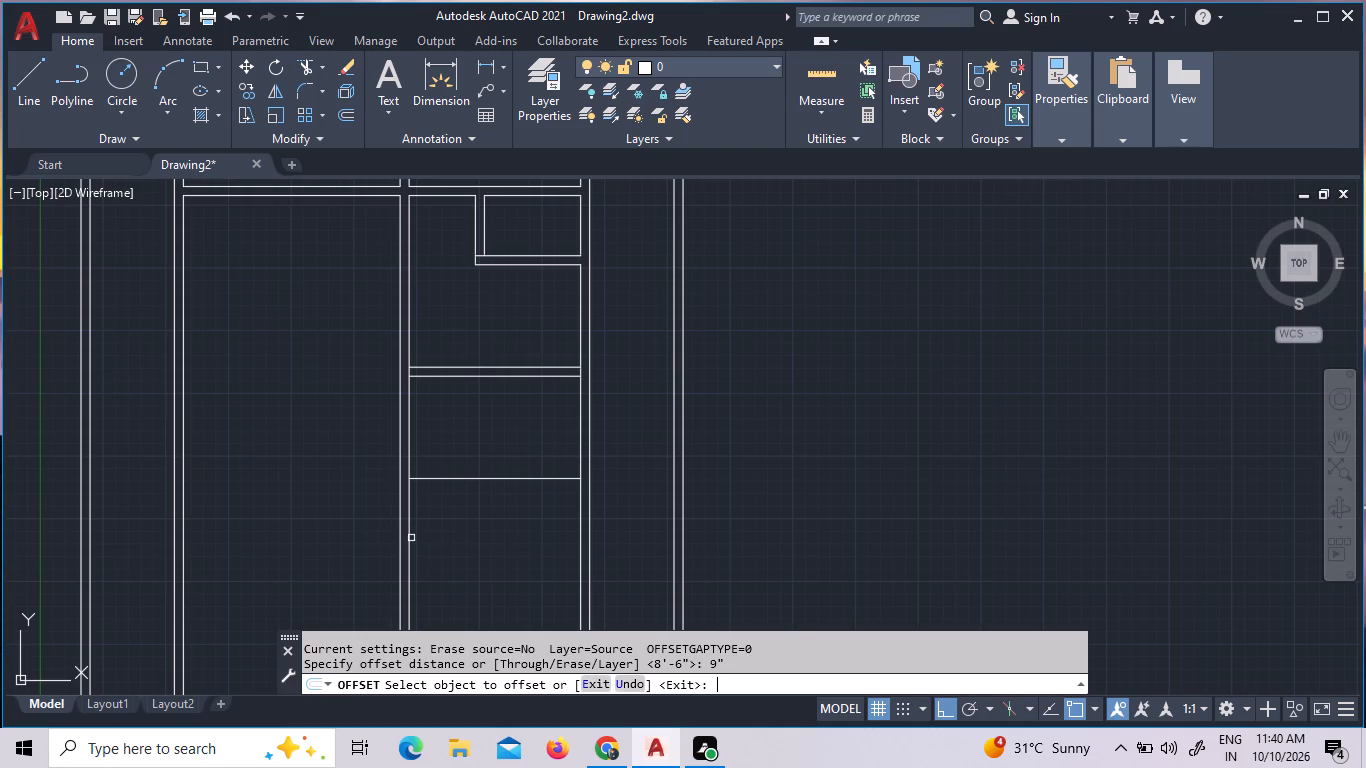
left_click(504, 478)
left_click(495, 513)
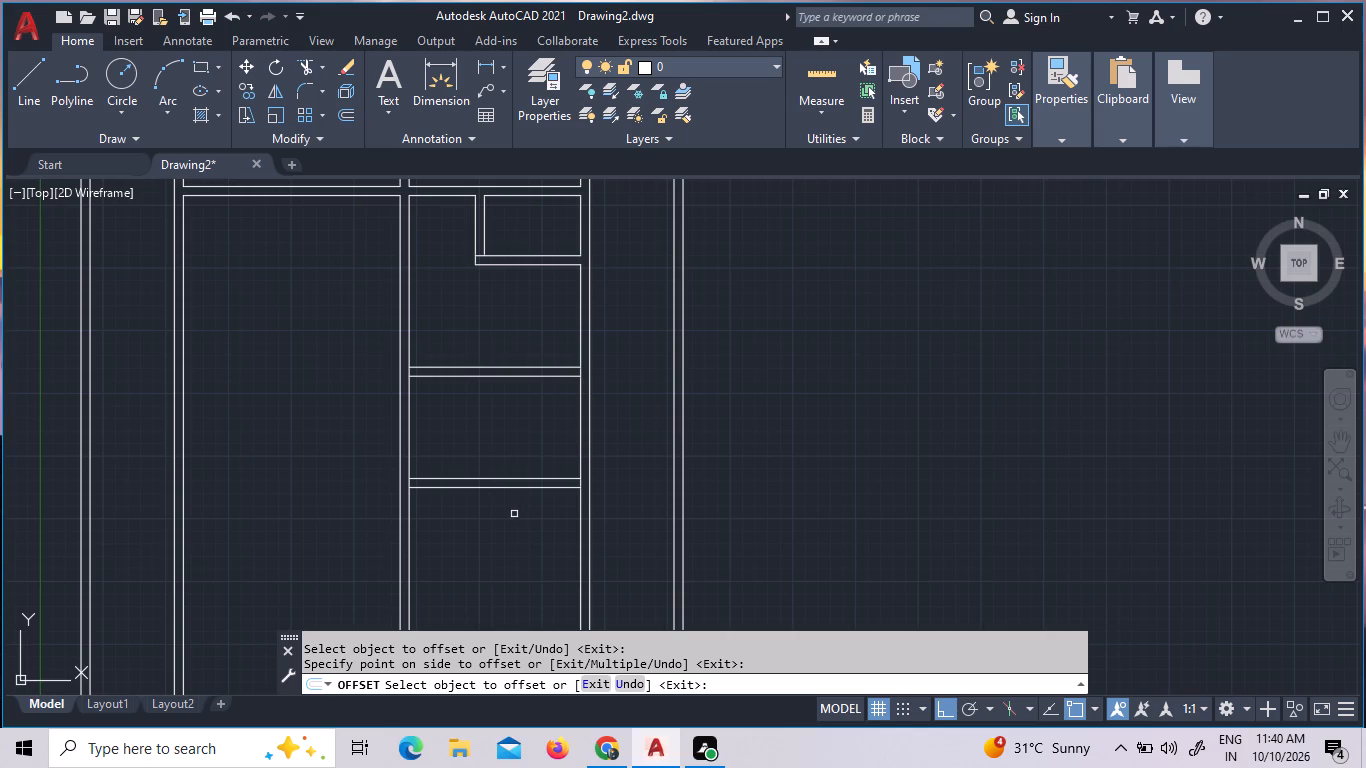
key("Escape")
key("Escape")
Offset the lower line of the lowest wall in the right-hand column of rooms 9'6" downward.
key("o")
key("Return")
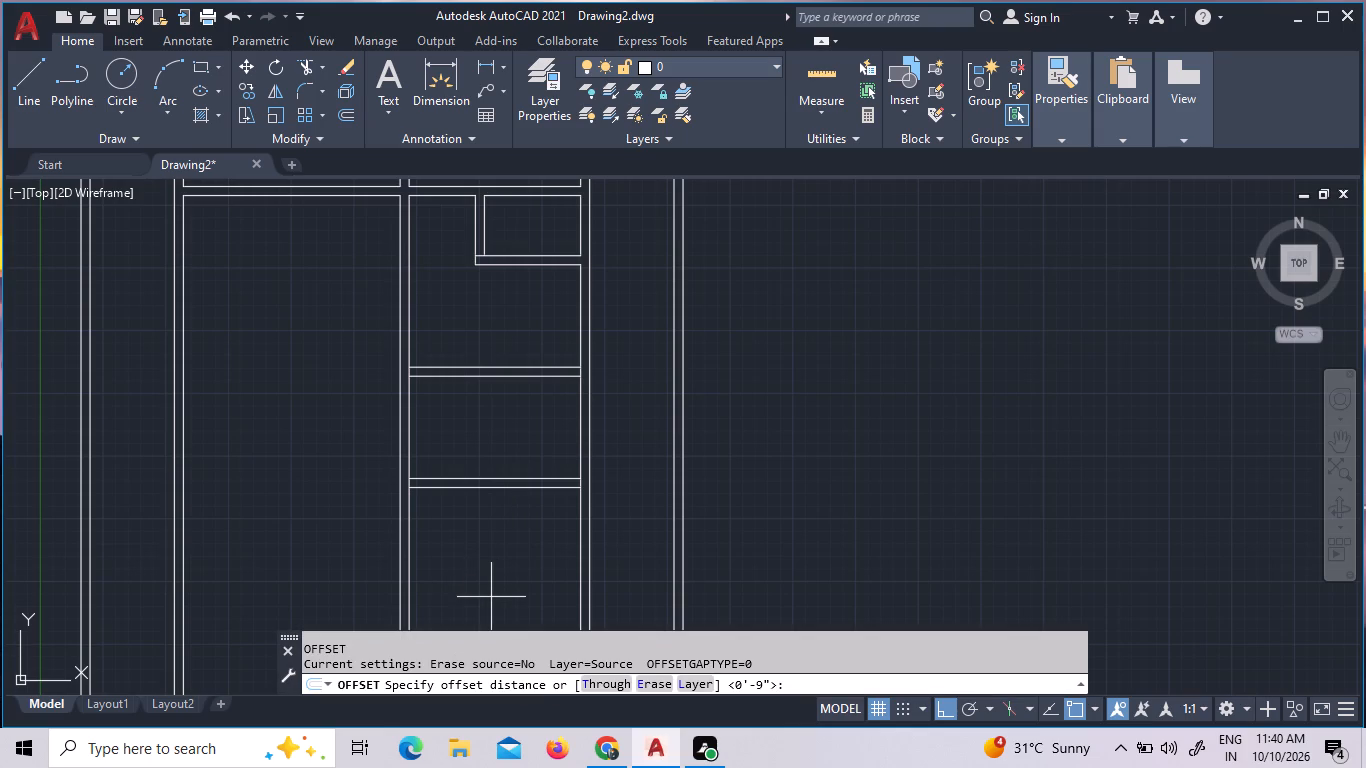
type("9'6\"")
key("Return")
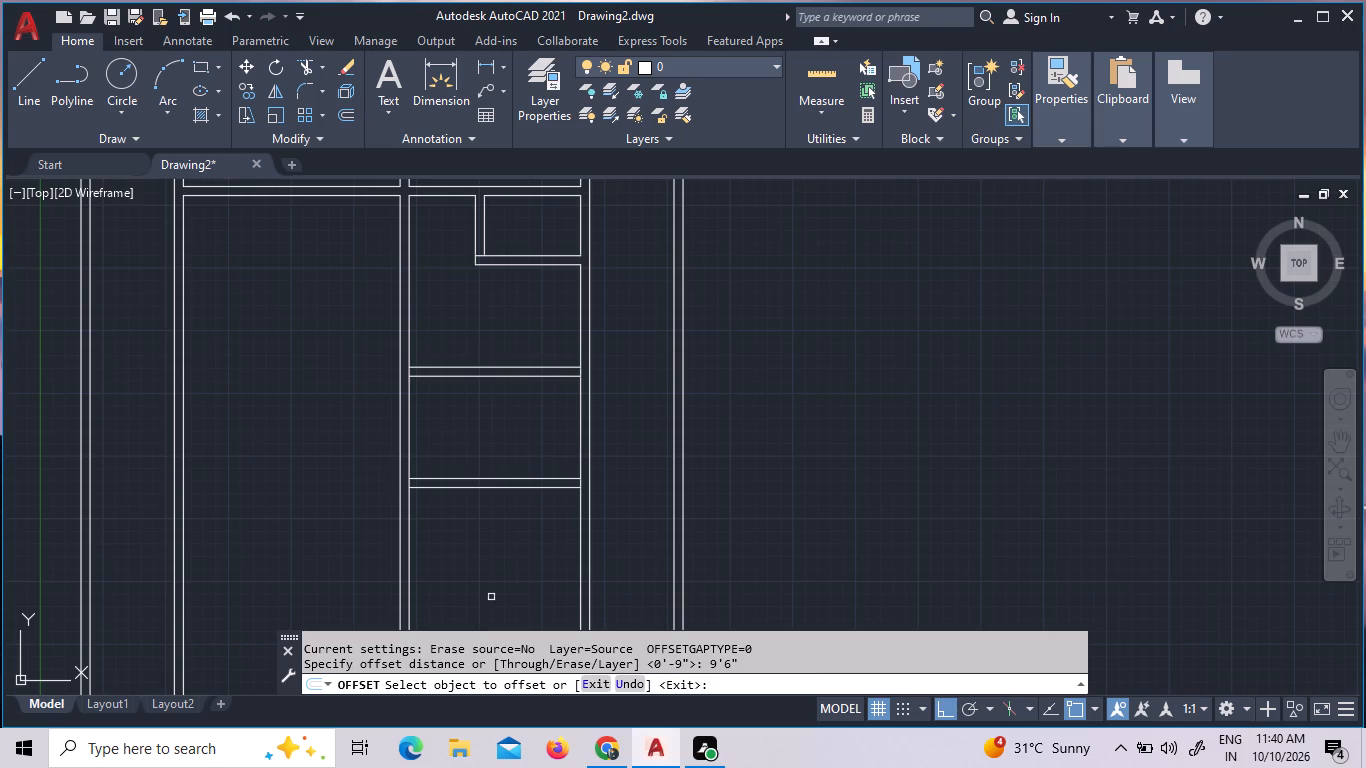
left_click(519, 489)
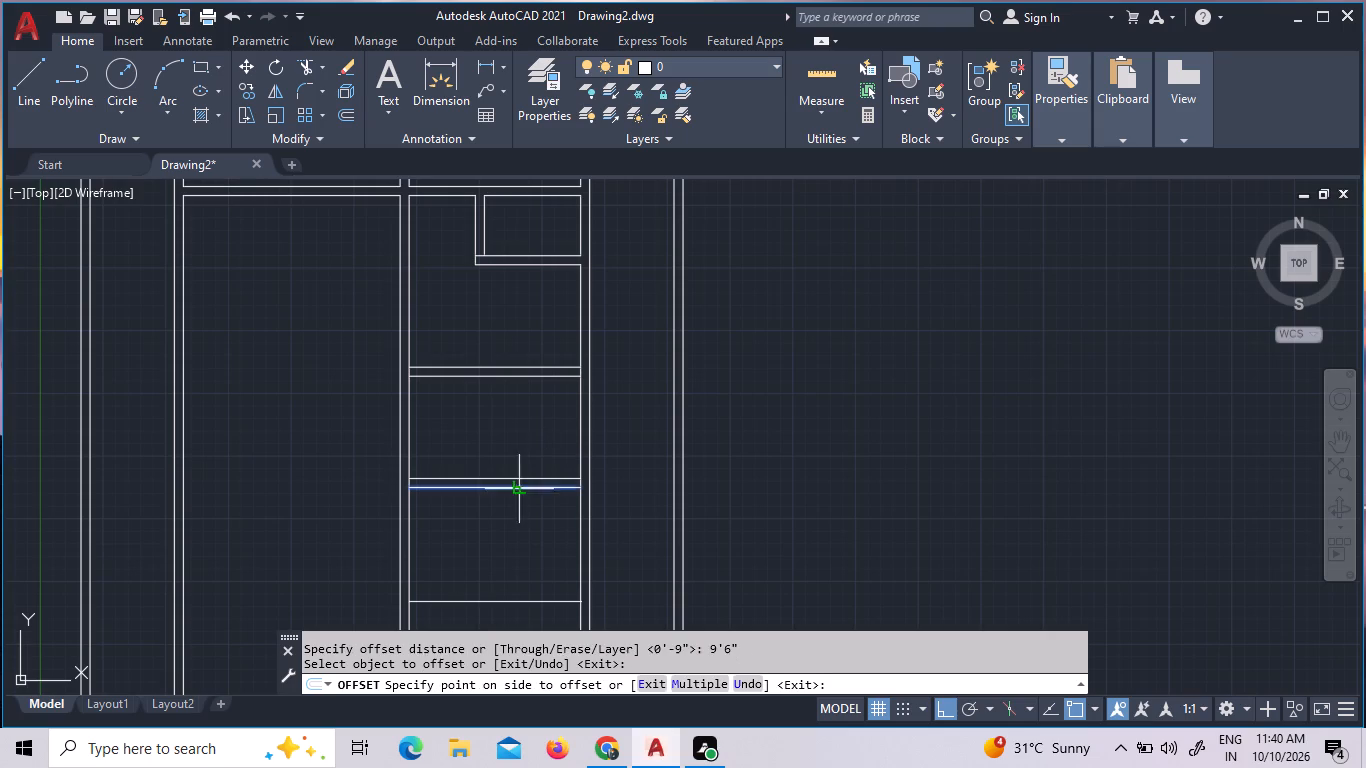
left_click(511, 541)
key("Escape")
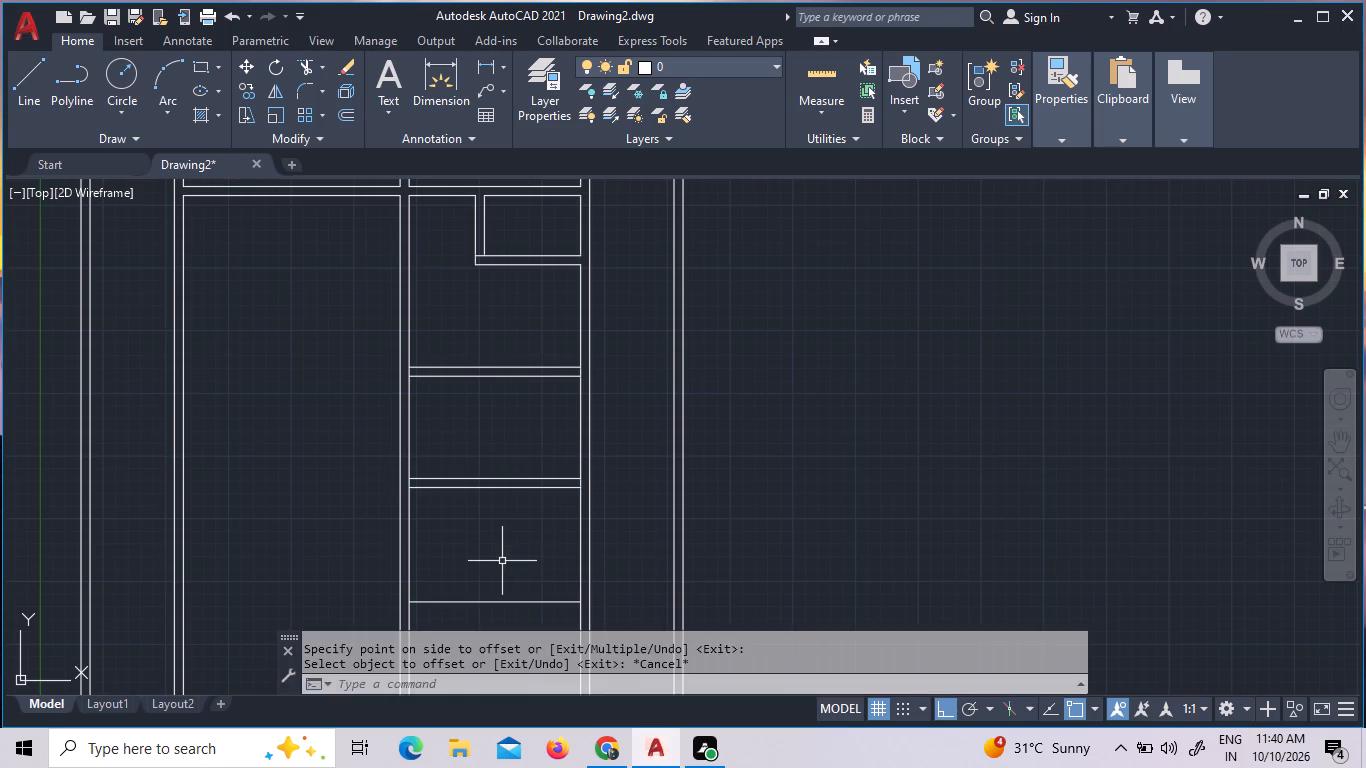
Offset the new horizontal line 9" downward to form a wall.
key("o")
key("Return")
key("9")
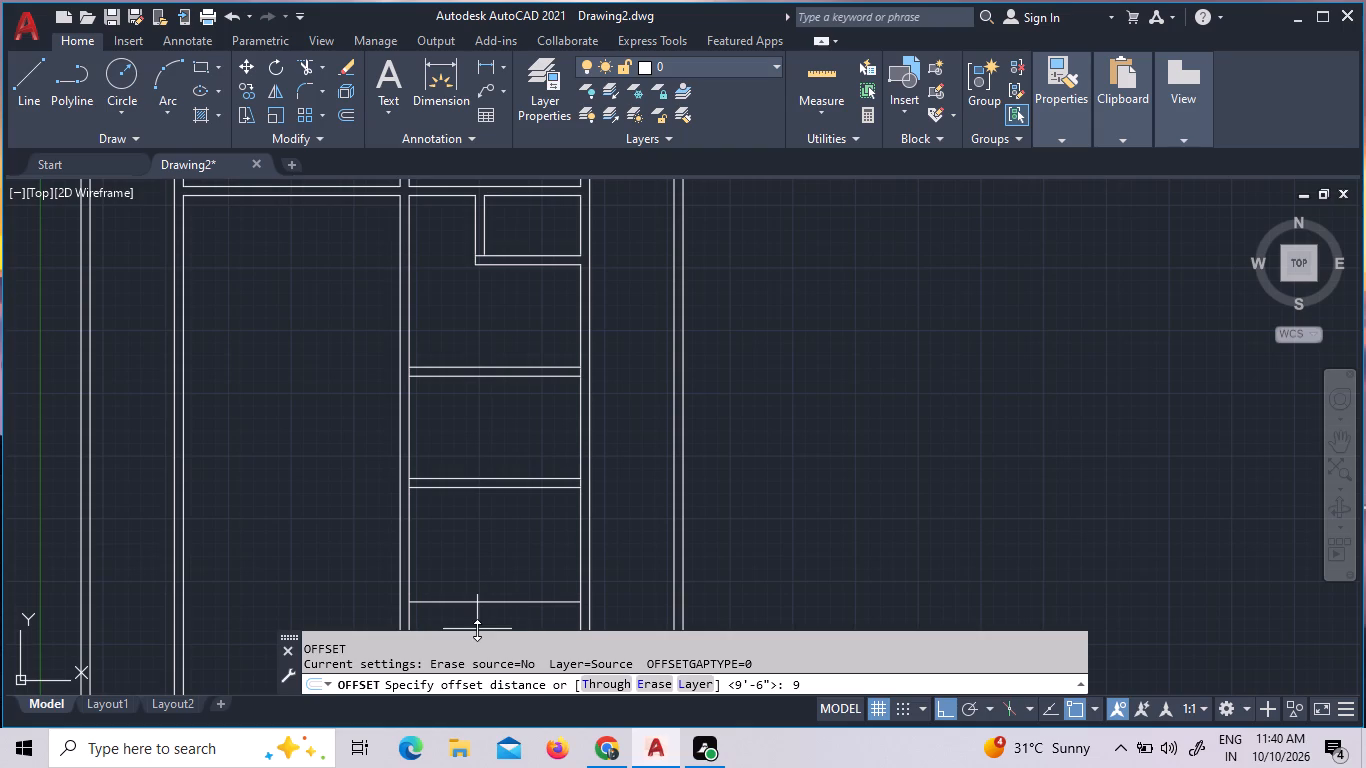
key("shift+quotedbl")
key("Return")
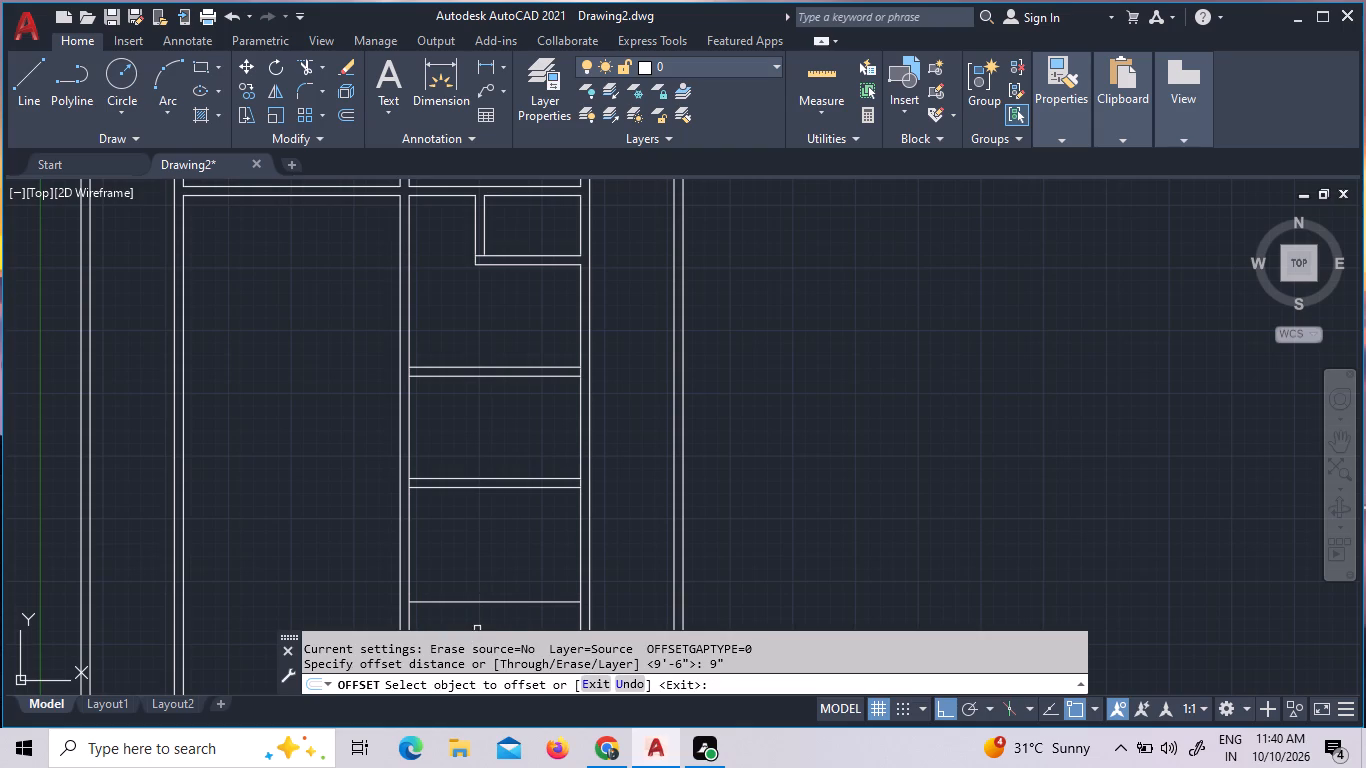
left_click(489, 600)
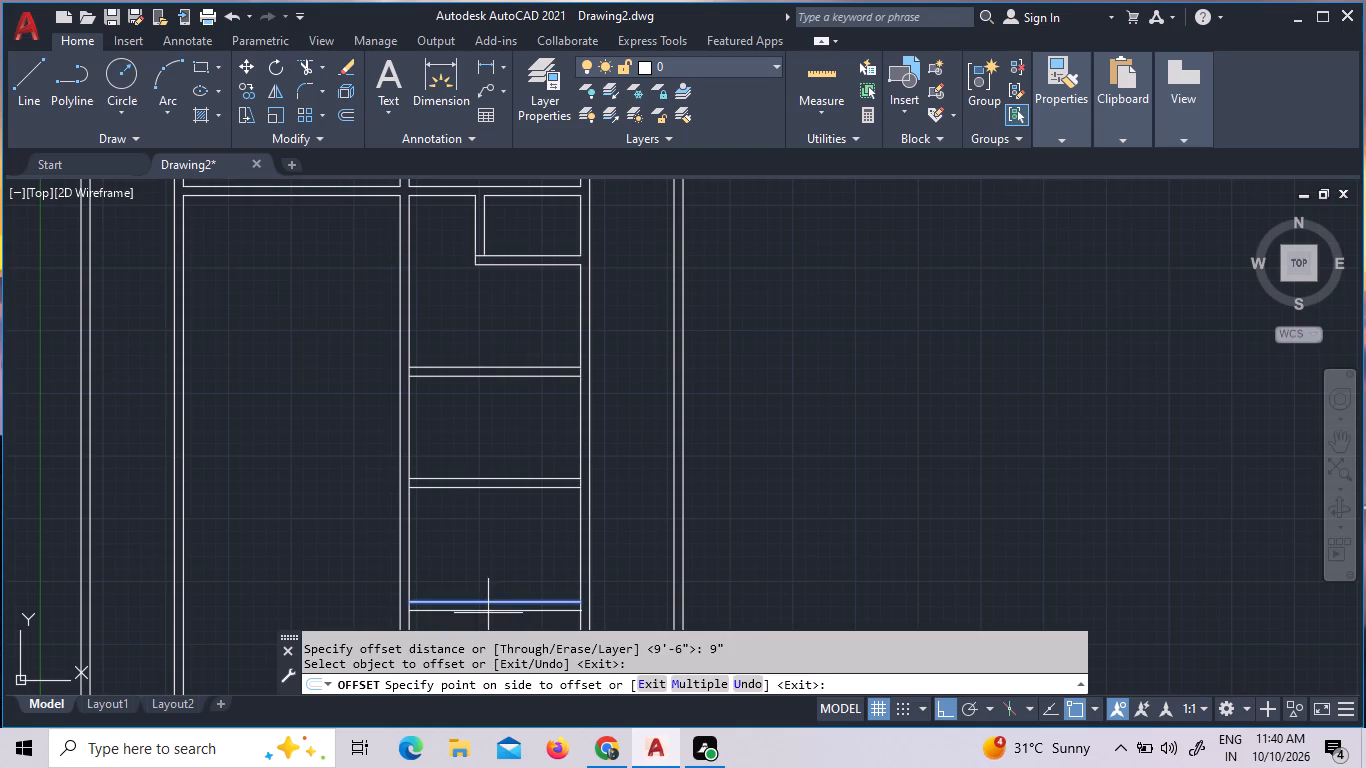
left_click(488, 613)
key("Escape")
key("Escape")
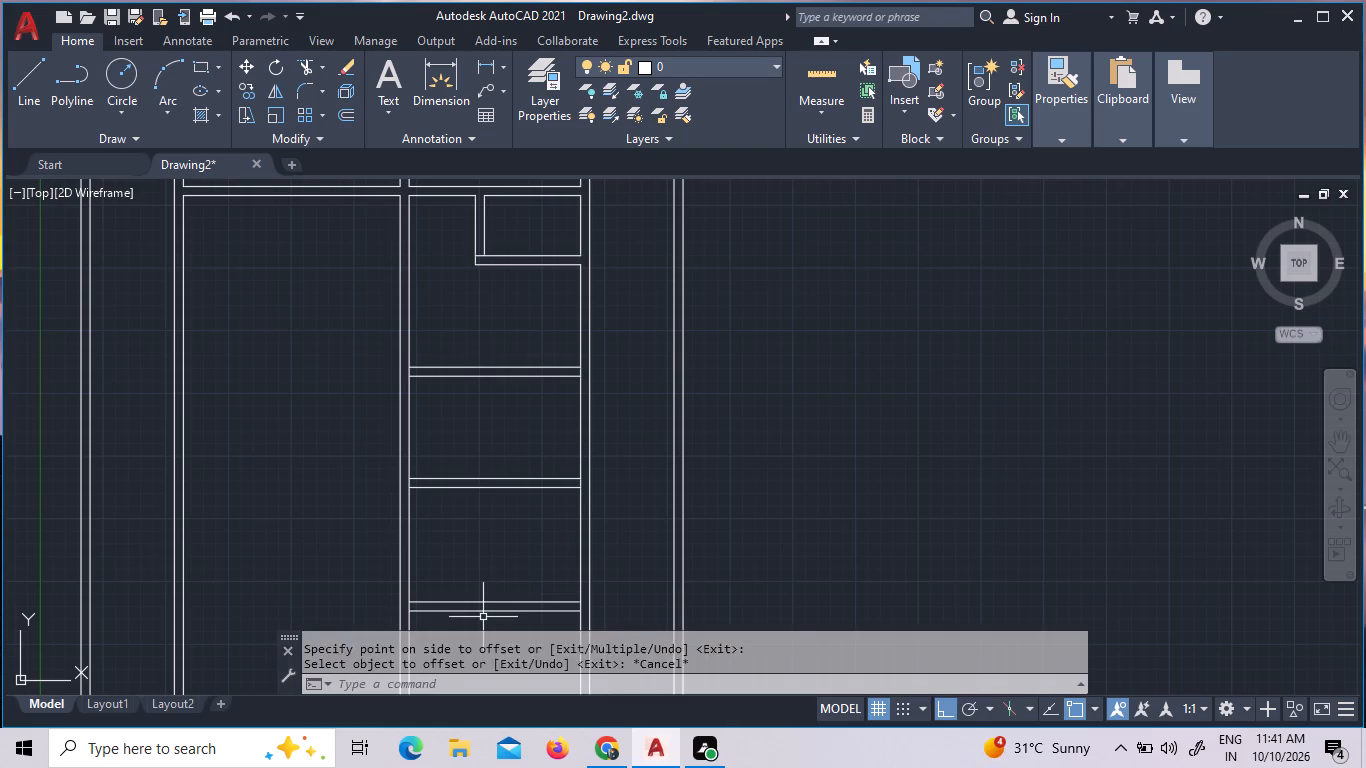
Offset the inner line of the right-hand wall beside the column of rooms 8'6" to the left.
key("o")
key("Return")
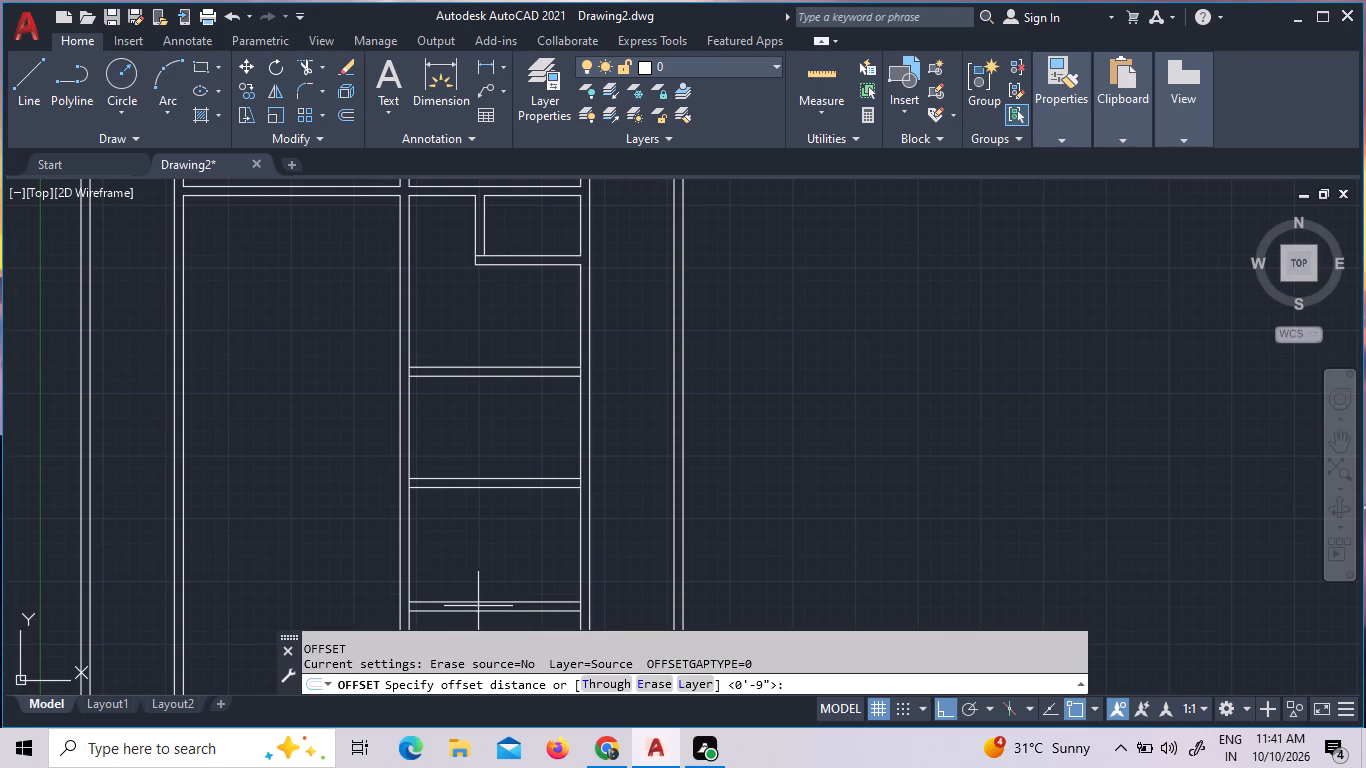
type("8'6")
key("shift+quotedbl")
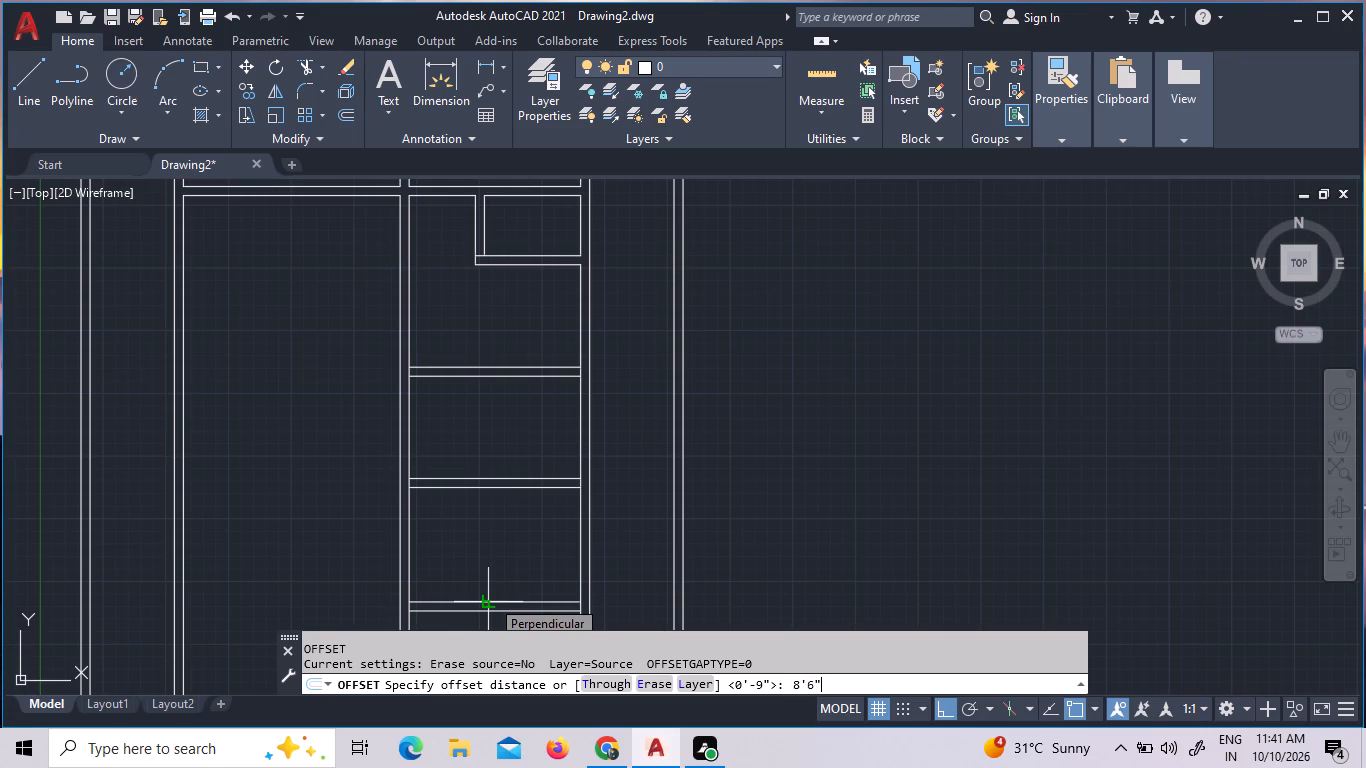
key("Return")
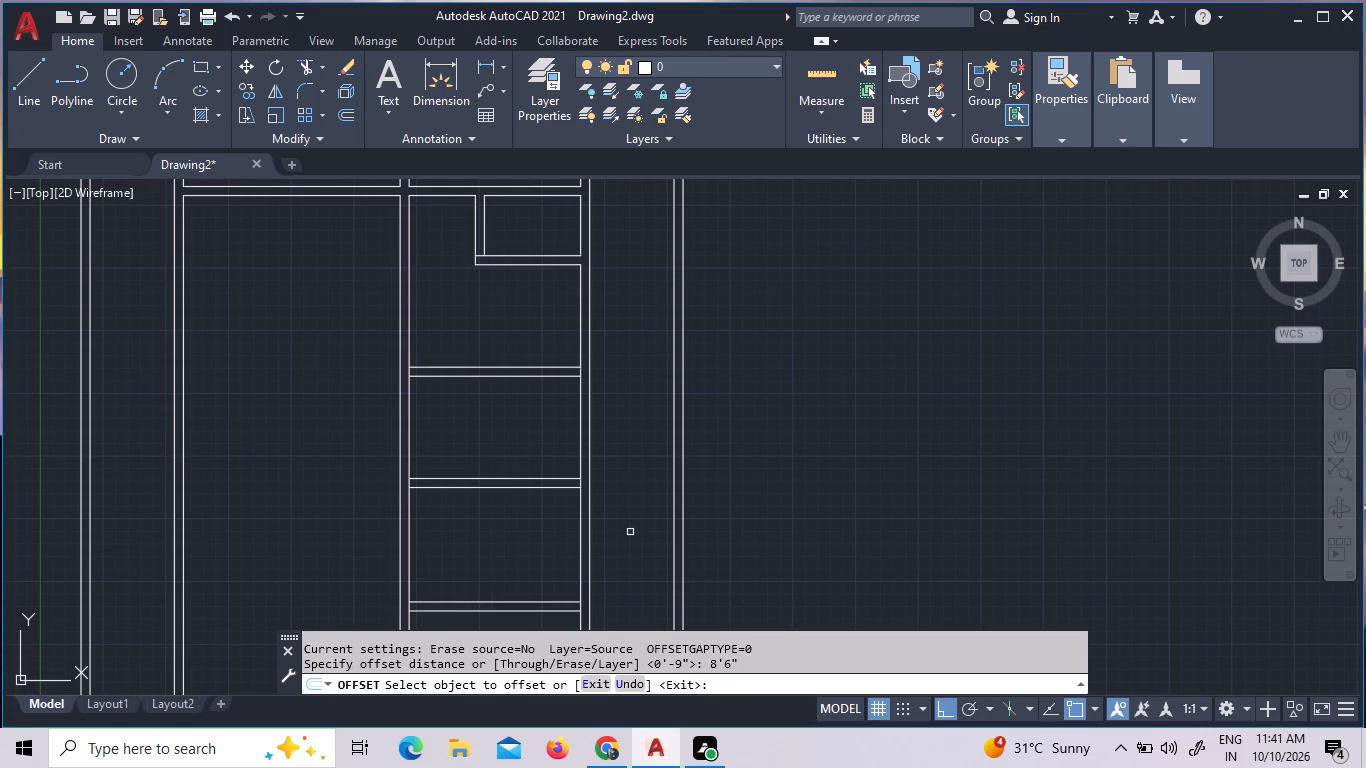
left_click(580, 542)
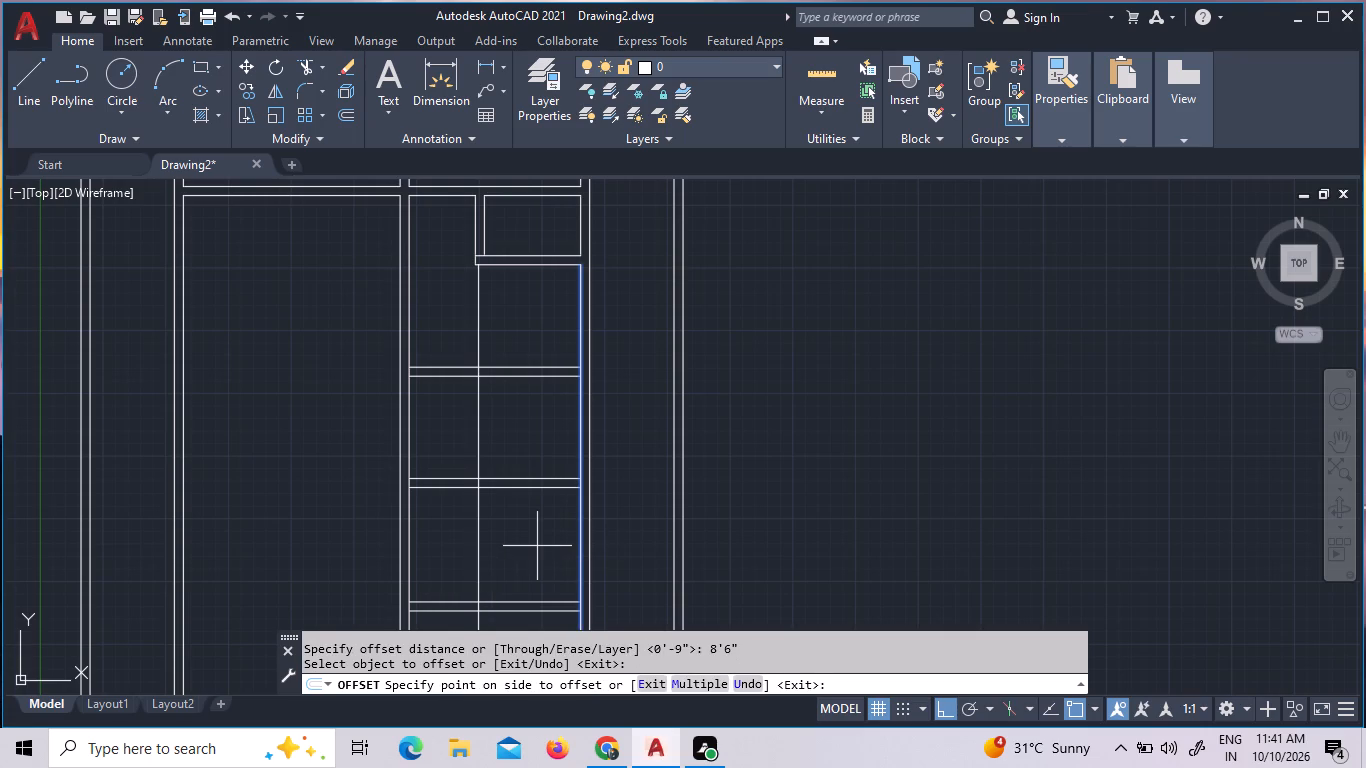
left_click(537, 546)
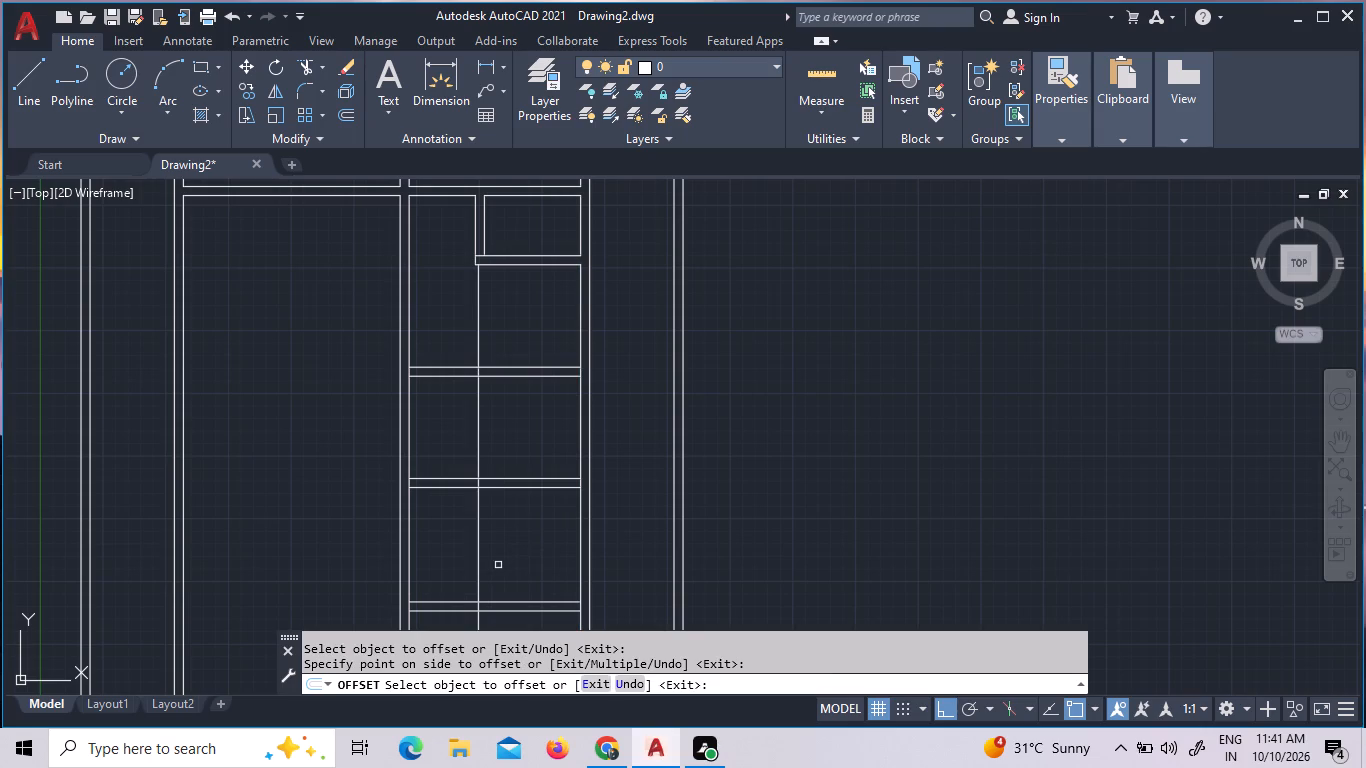
key("Escape")
Offset the new vertical line 9" to the left to form a partition.
key("o")
key("Return")
key("9")
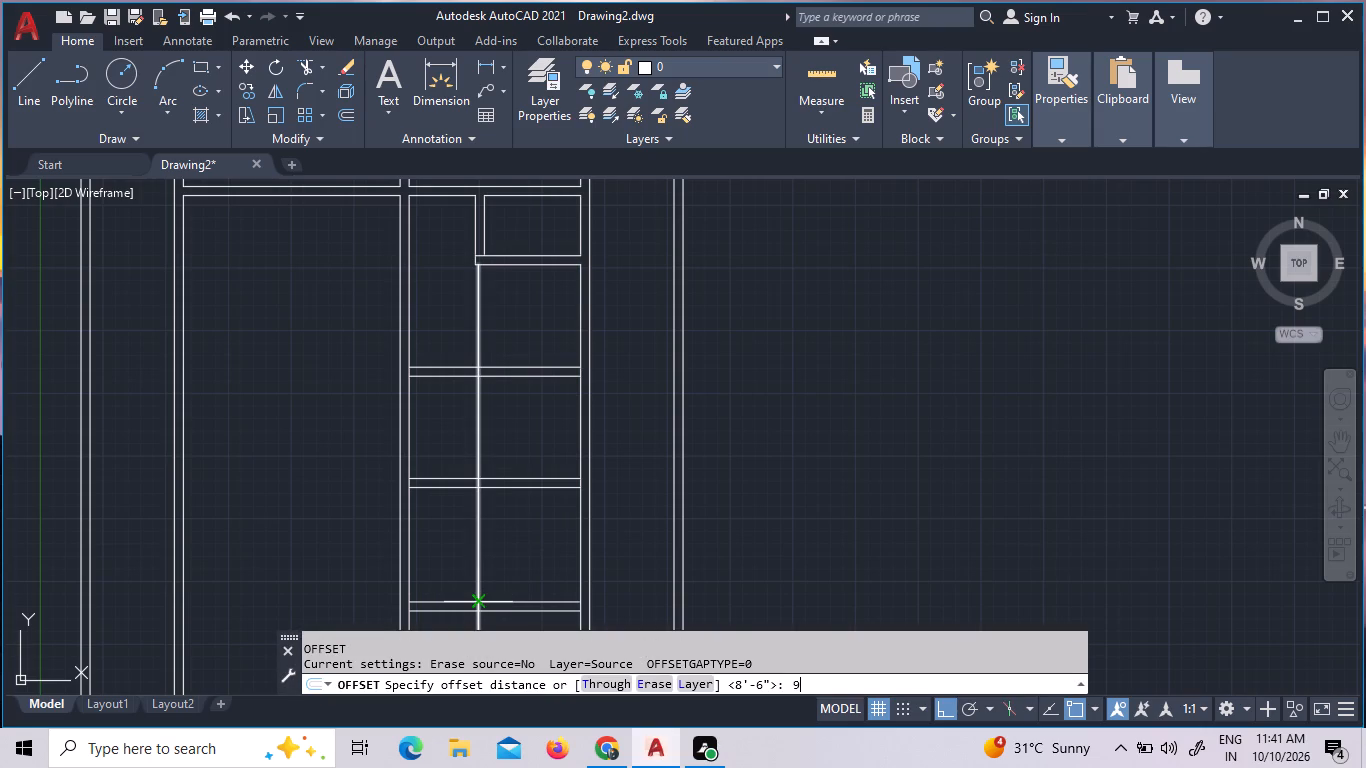
key("shift+quotedbl")
key("Return")
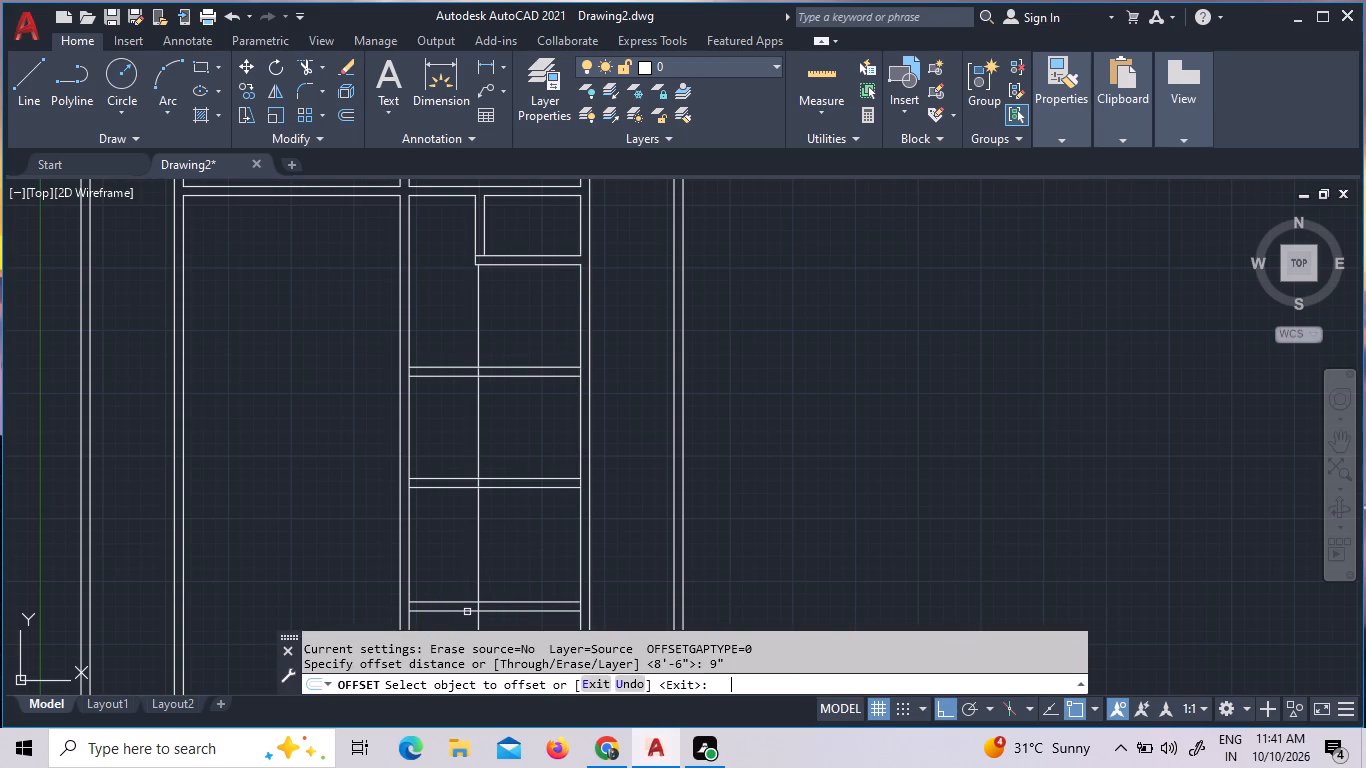
left_click(477, 570)
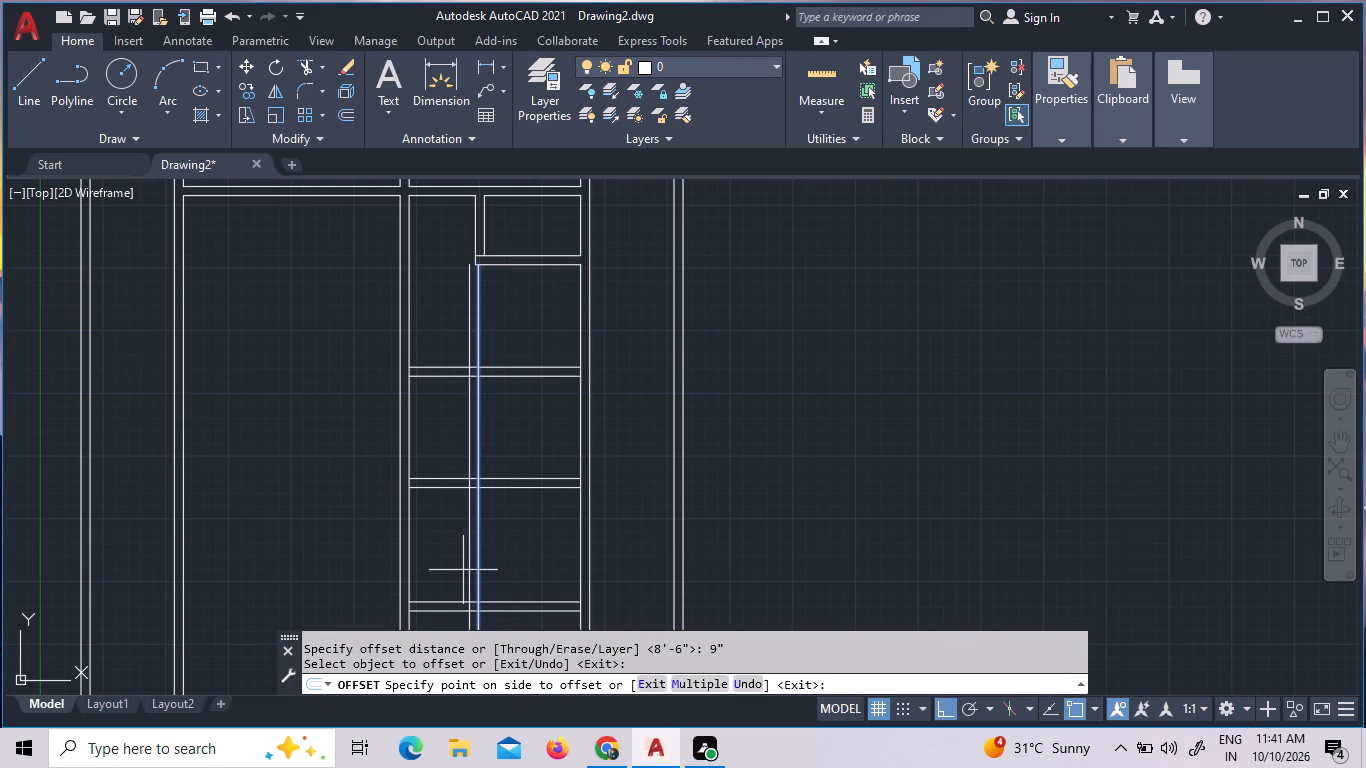
left_click(463, 570)
key("Escape")
key("Escape")
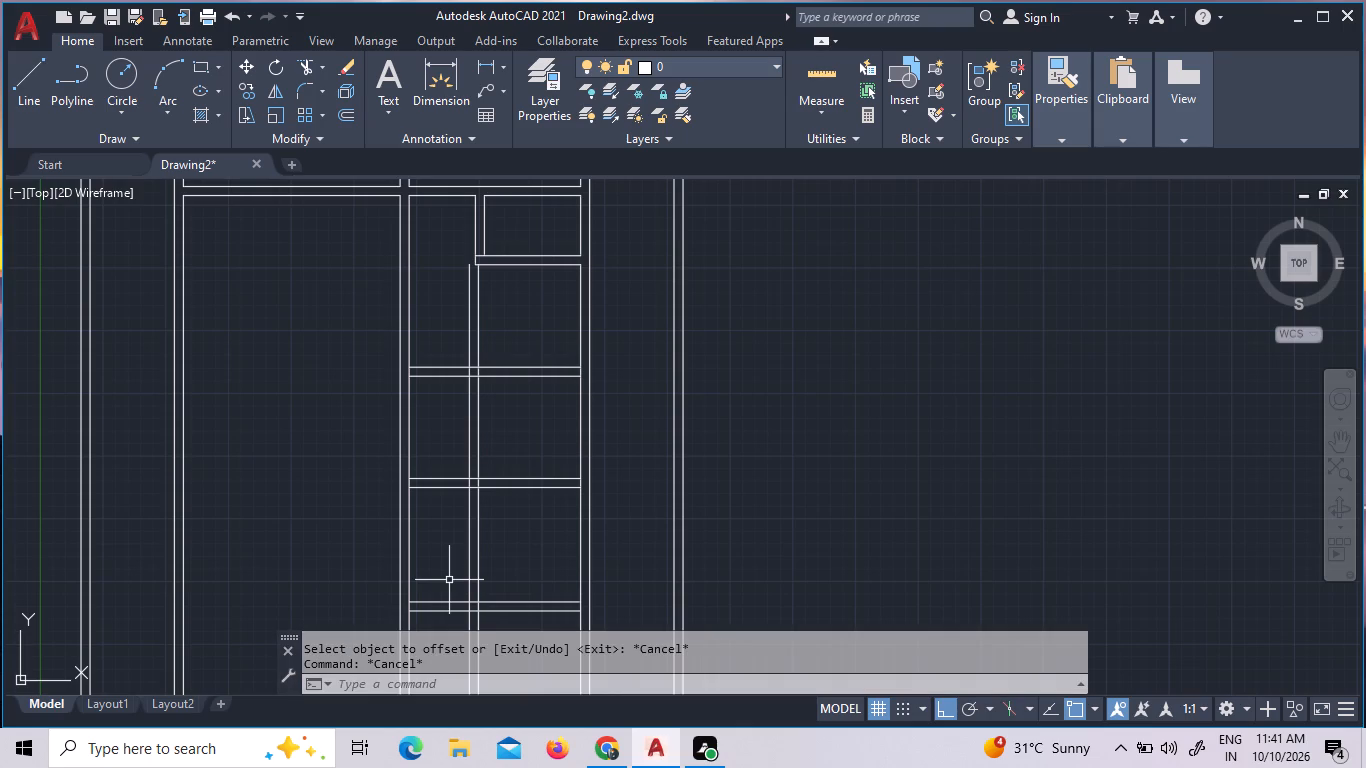
Trim the new vertical partition lines out of the L-shaped room and the room directly below it.
type("tr")
key("Return")
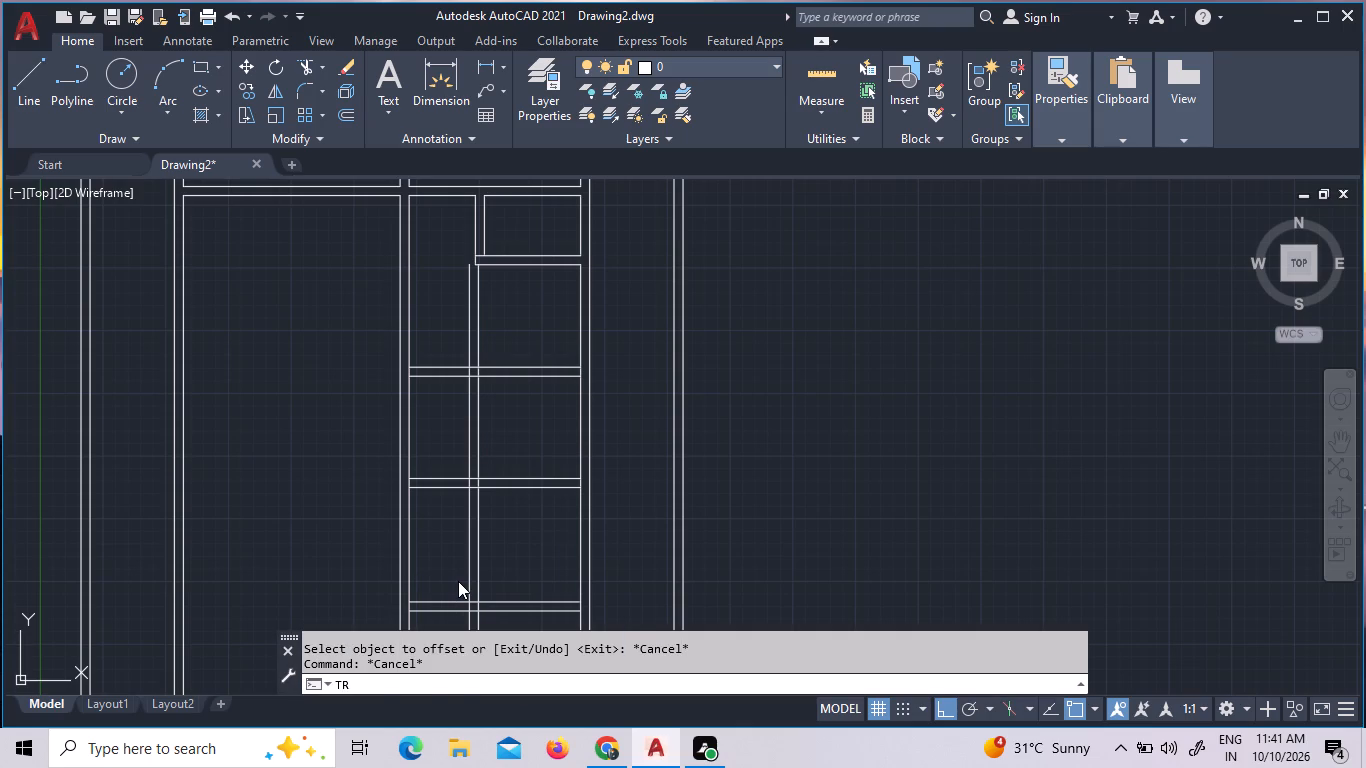
left_click(518, 456)
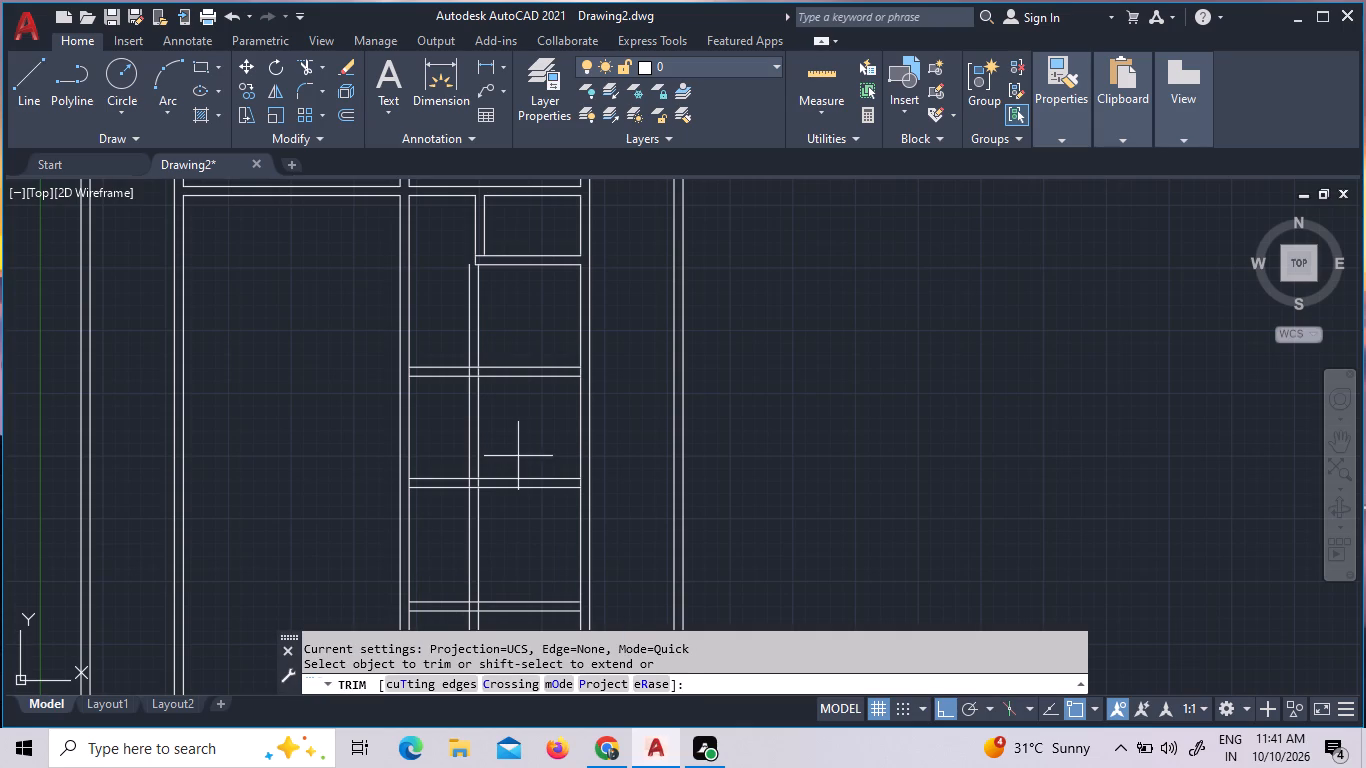
left_click(438, 422)
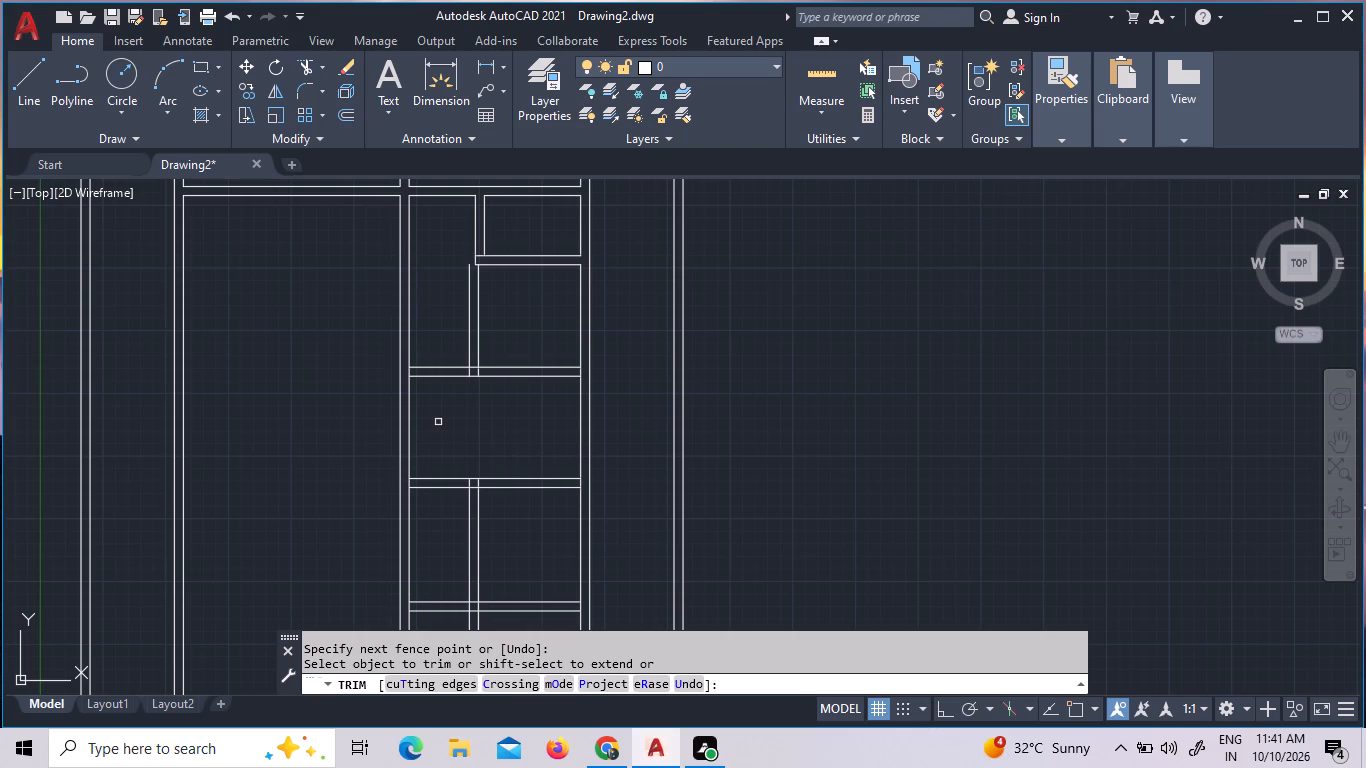
left_click_drag(519, 309, 501, 301)
left_click(437, 295)
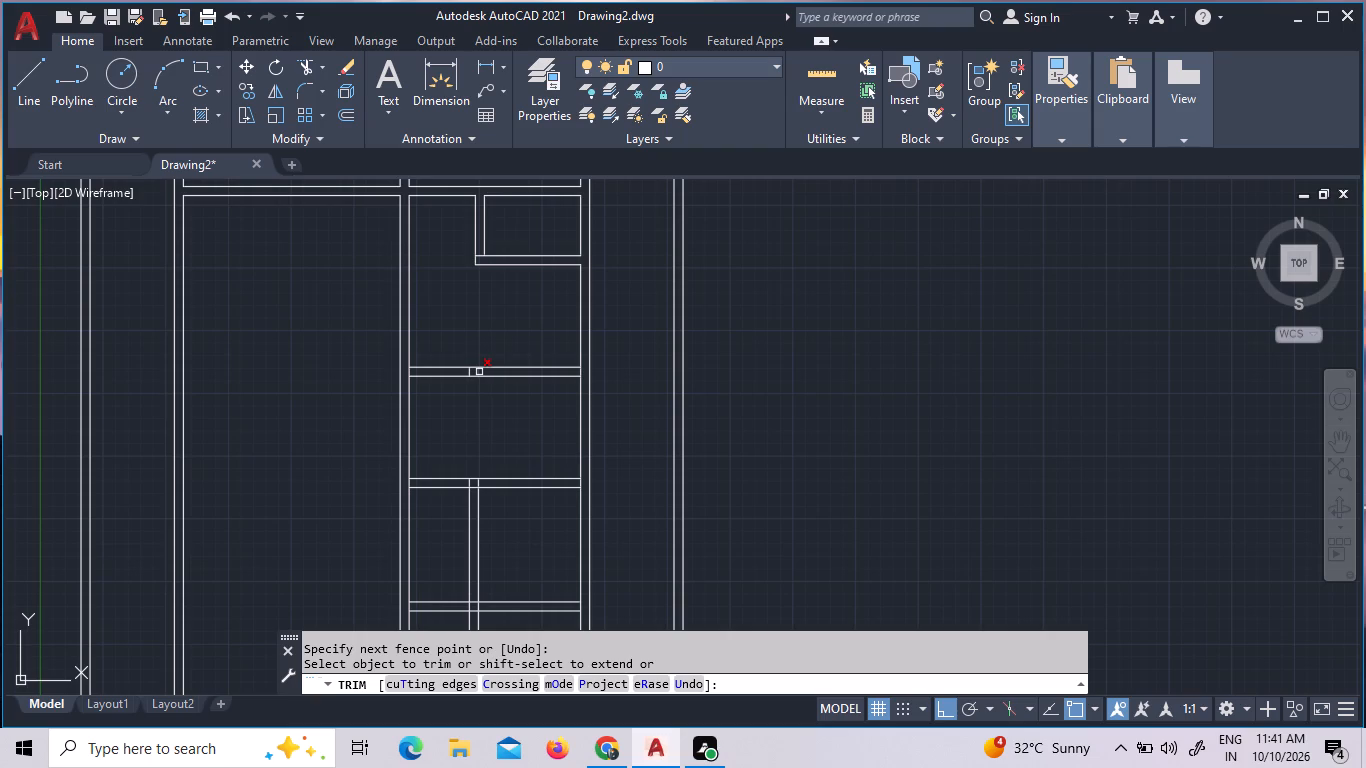
Trim the partition stubs inside the wall below the L-shaped room and open its junctions with the vertical walls at both ends.
left_click(477, 372)
left_click(466, 373)
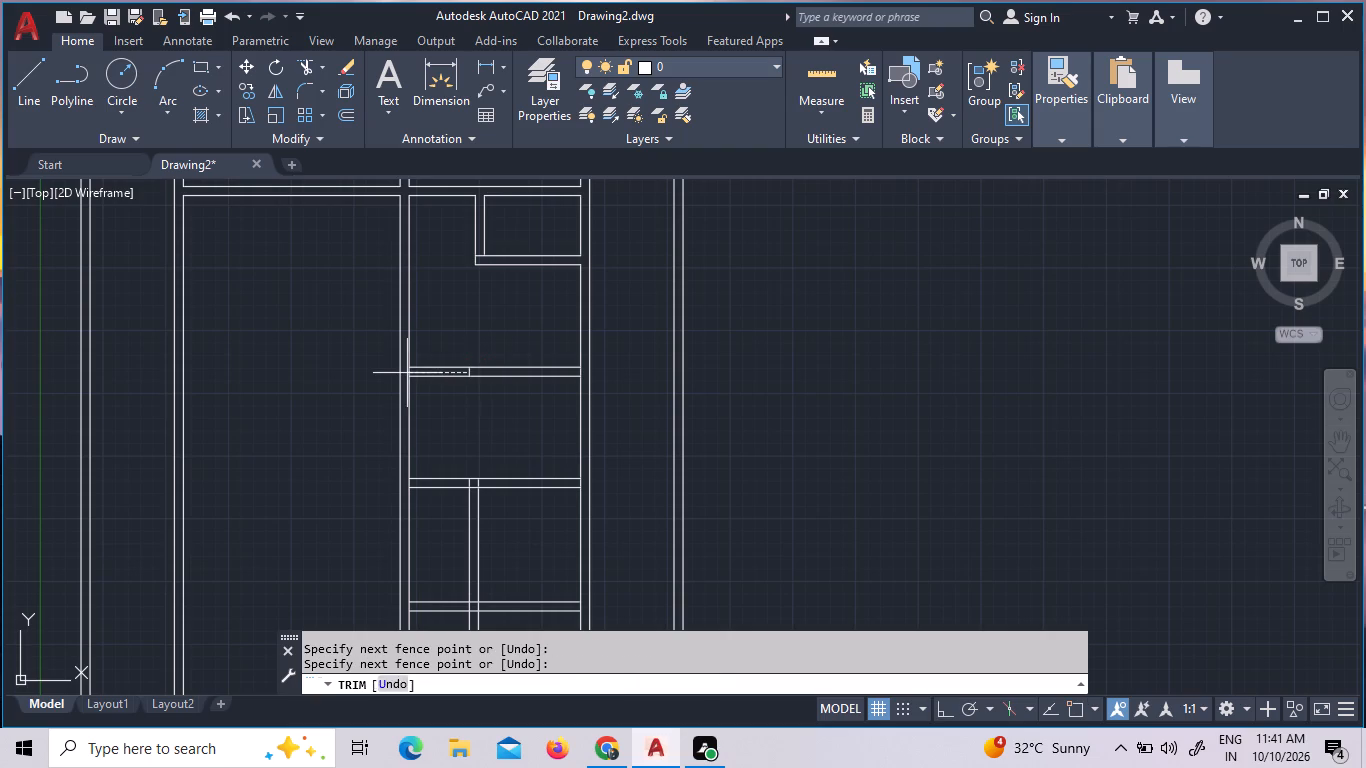
left_click(406, 373)
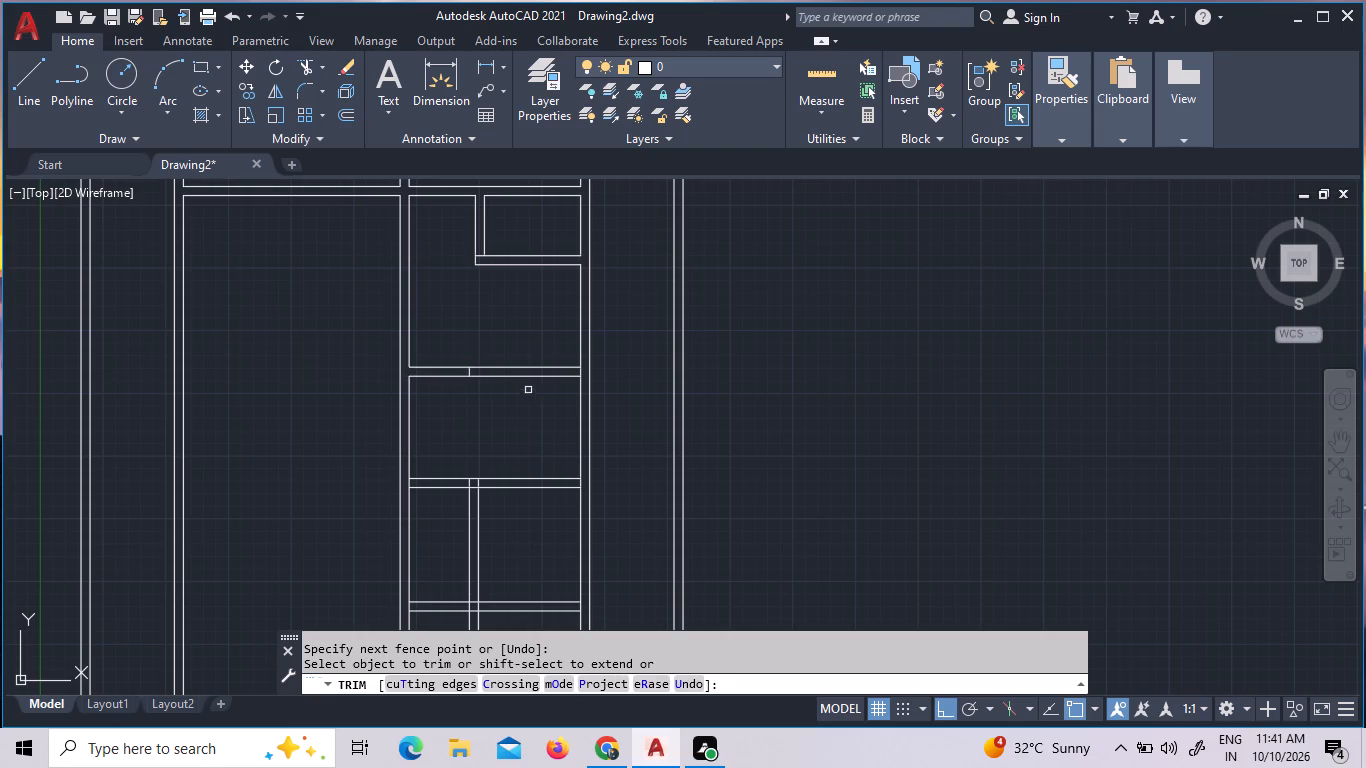
left_click(487, 372)
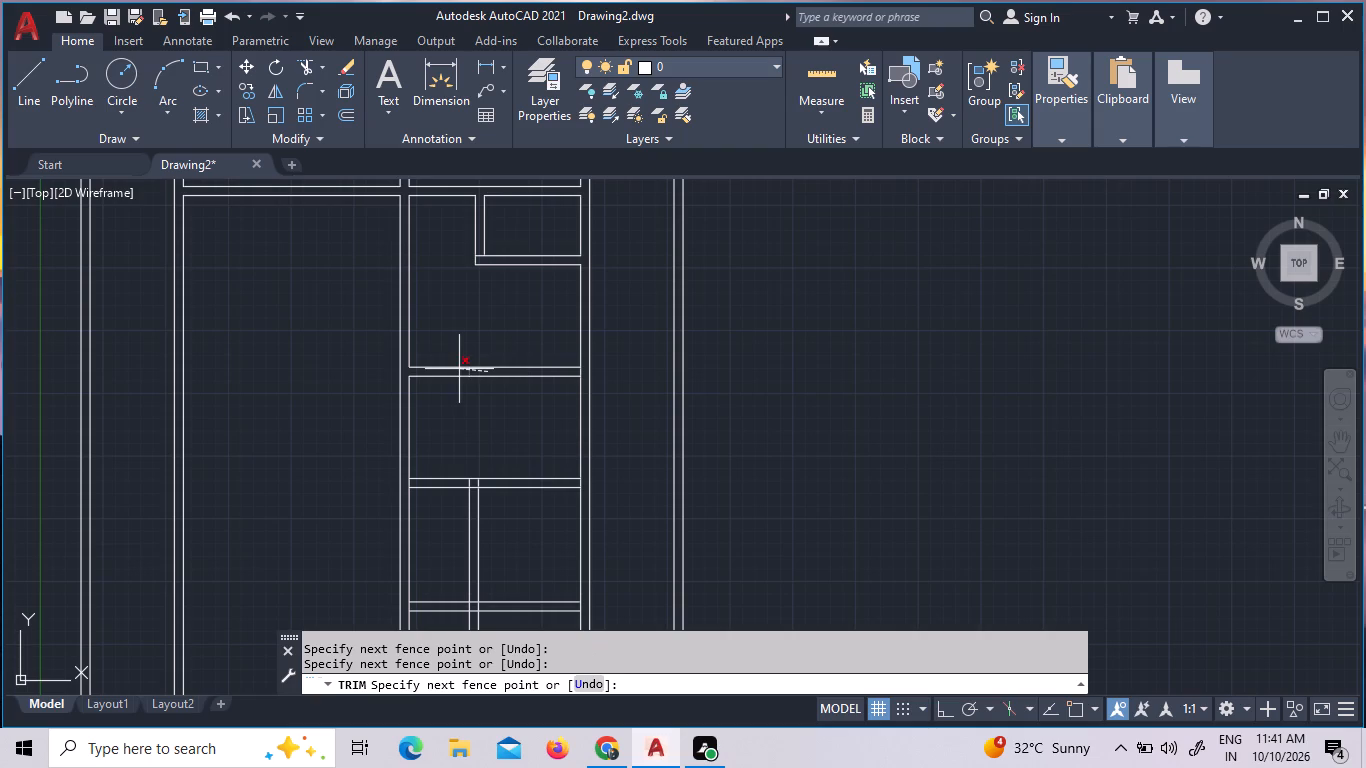
left_click(448, 374)
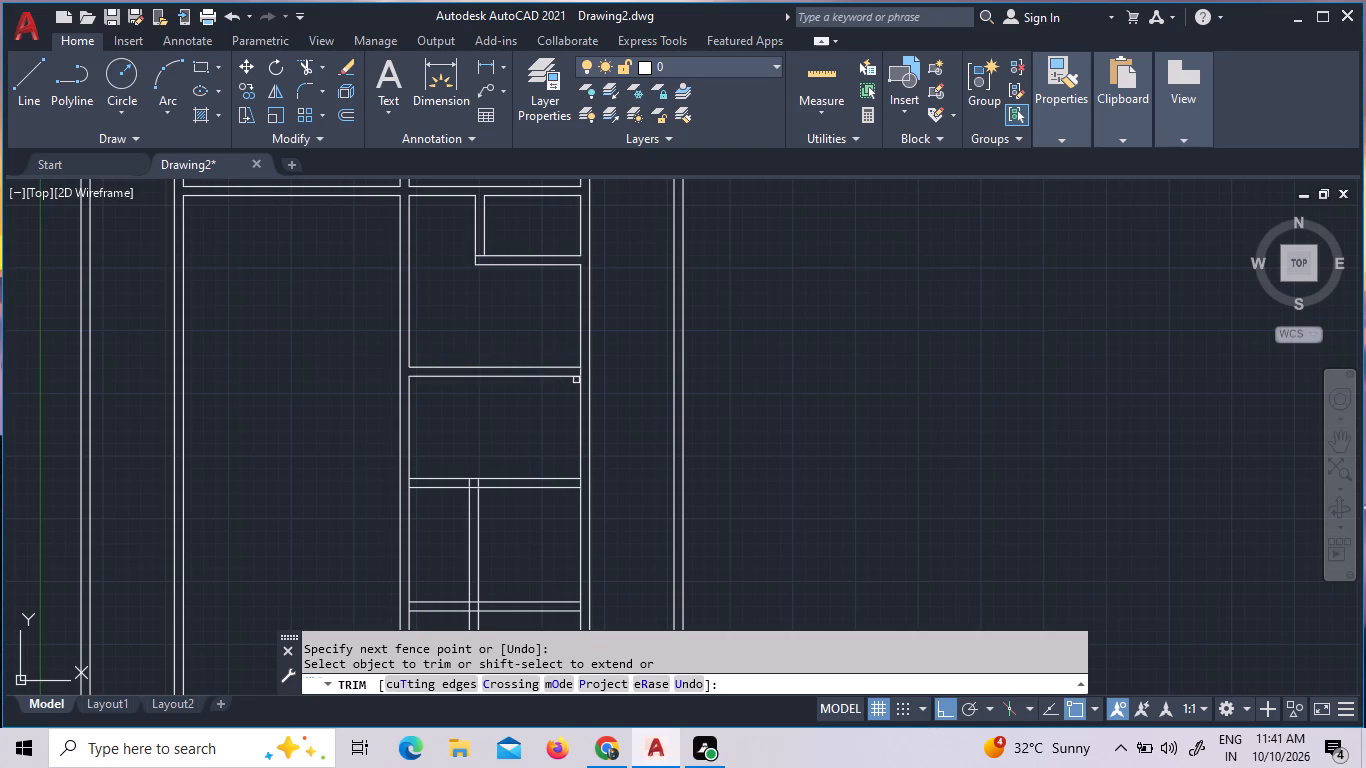
left_click(580, 373)
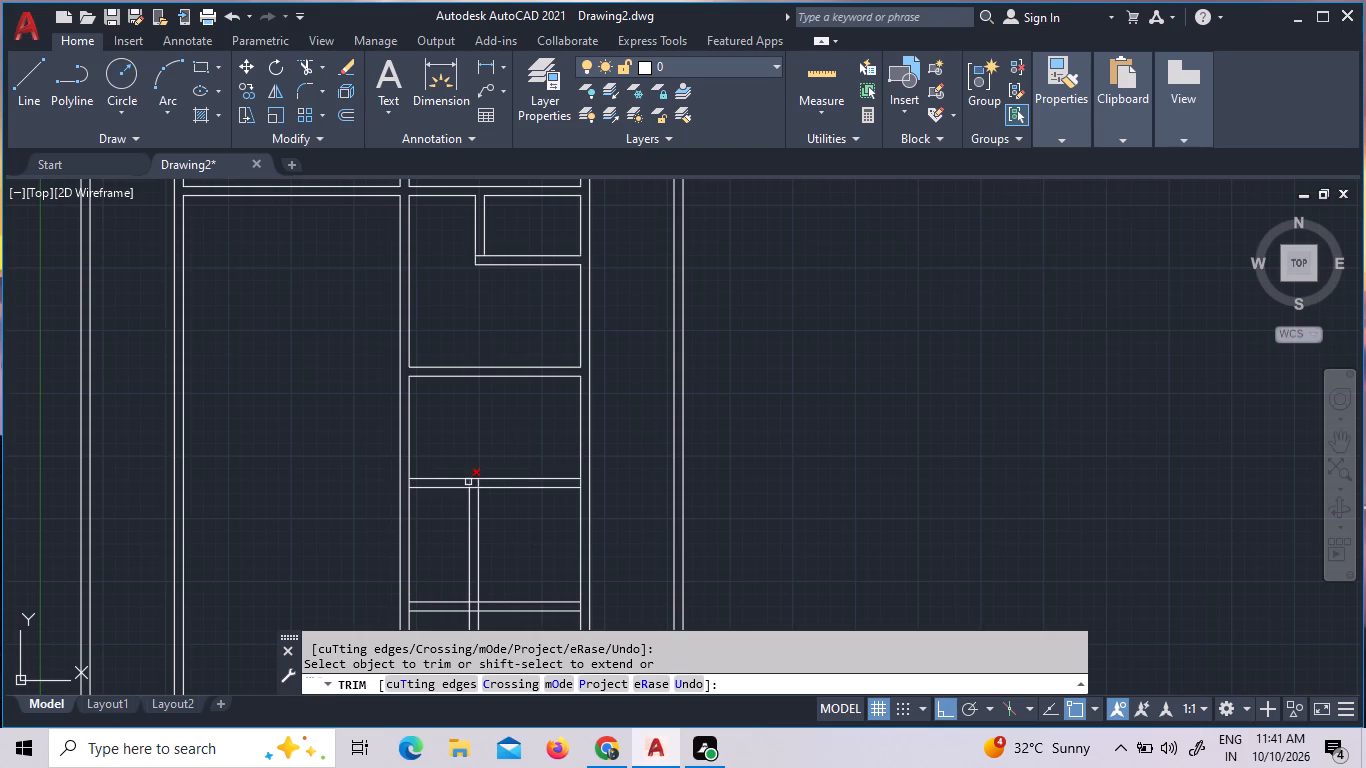
Trim the partition stubs inside the next horizontal wall down and open its junctions at both ends.
left_click(468, 482)
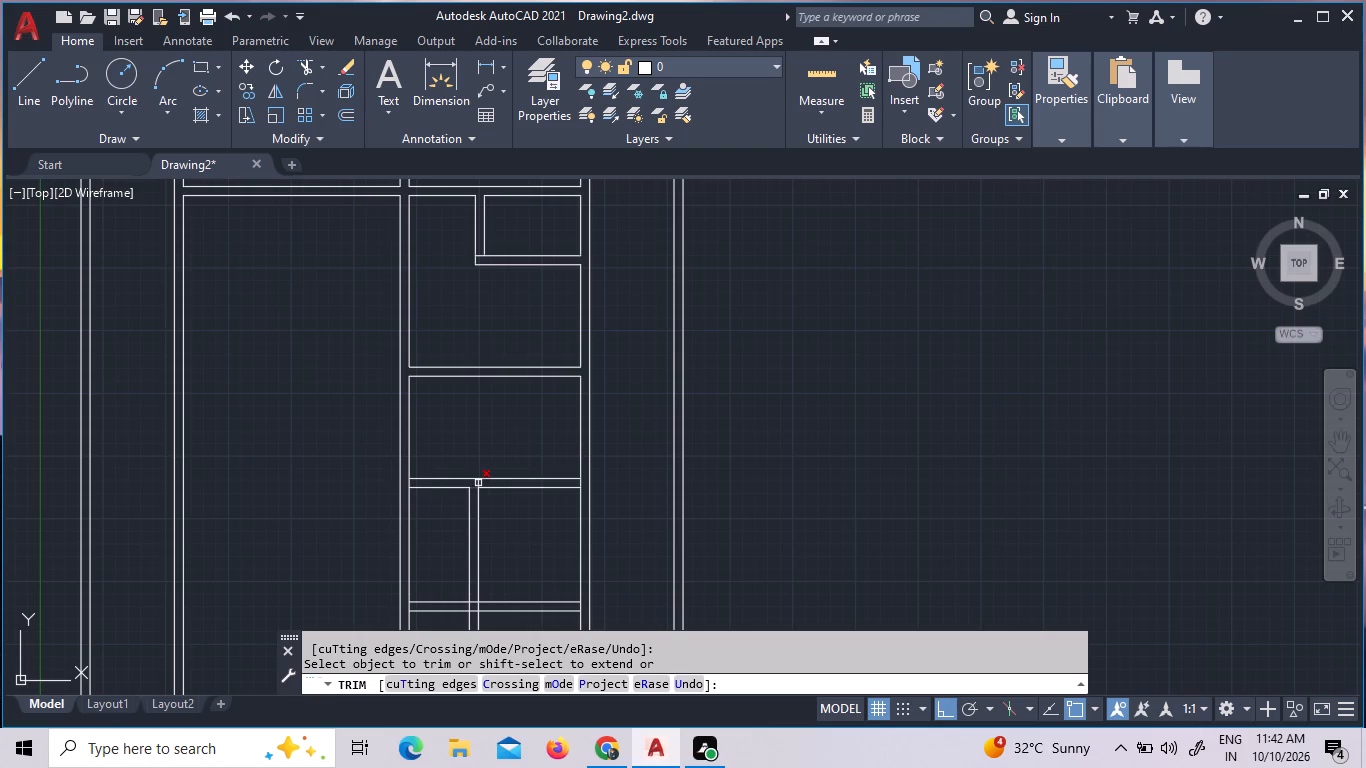
left_click(478, 483)
left_click(580, 482)
left_click(410, 483)
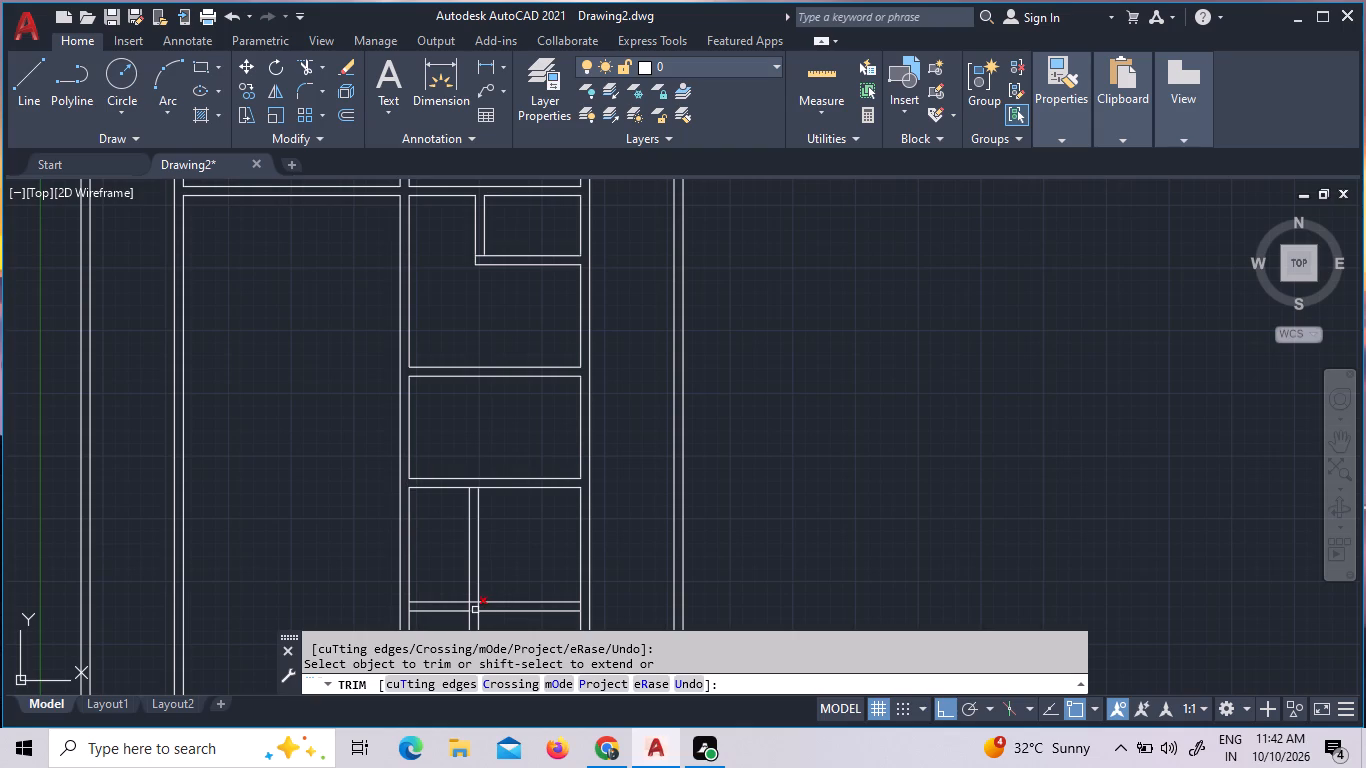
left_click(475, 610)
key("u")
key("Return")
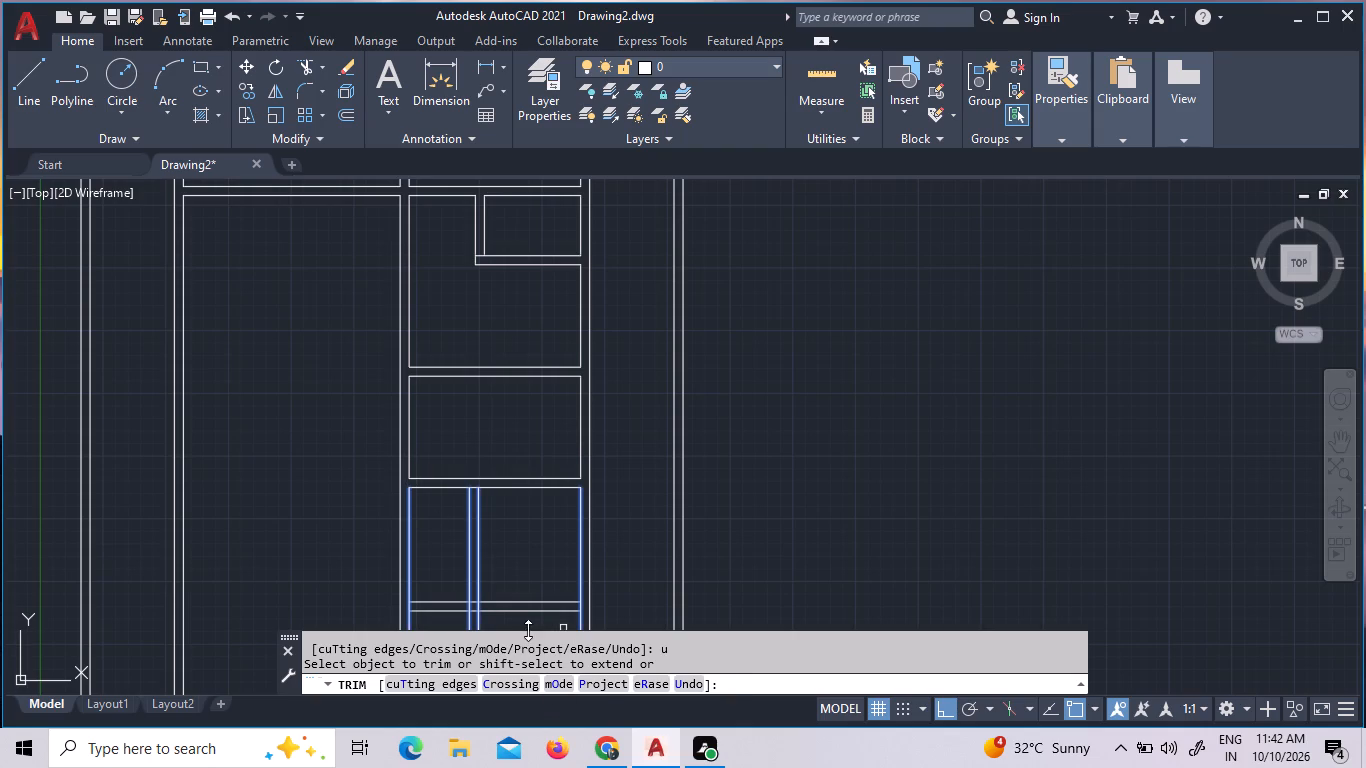
Trim both vertical partition lines out of the third room below the small corner room.
left_click(524, 570)
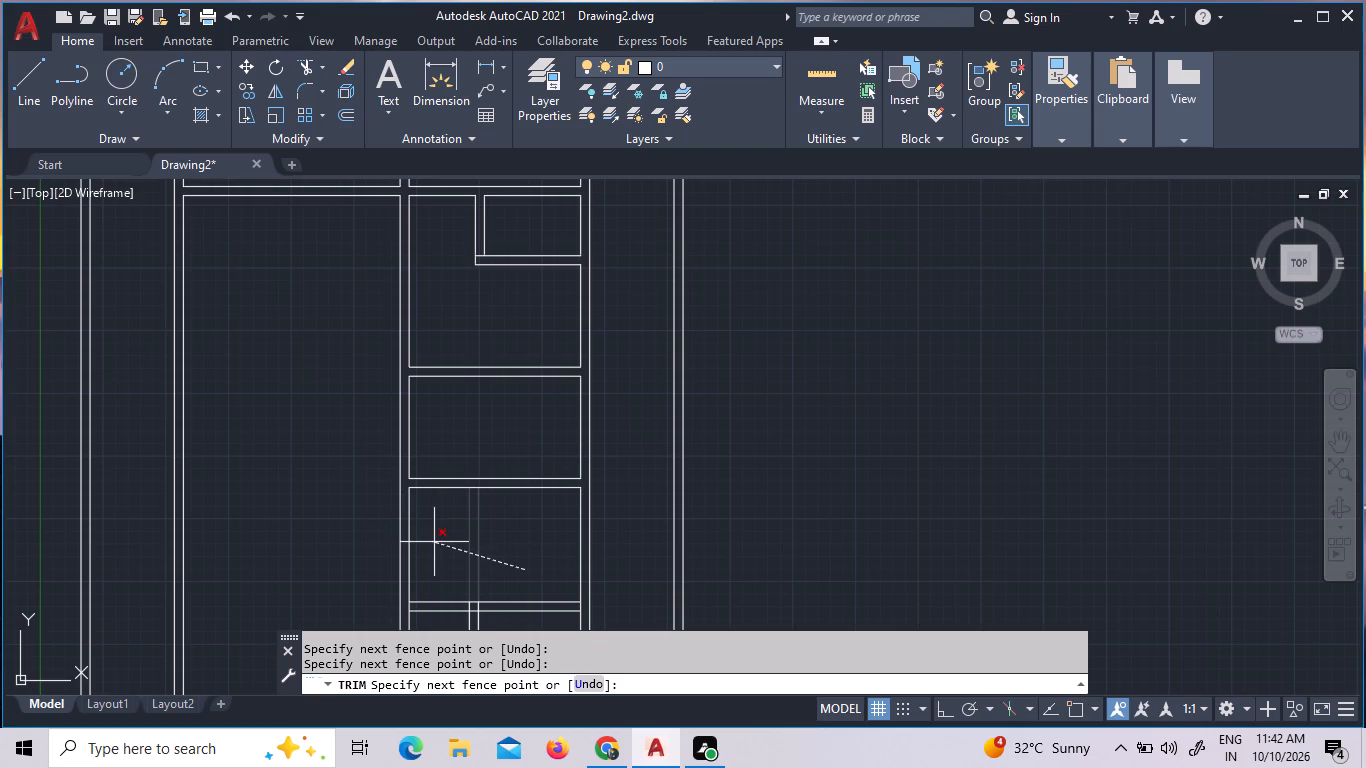
left_click(440, 544)
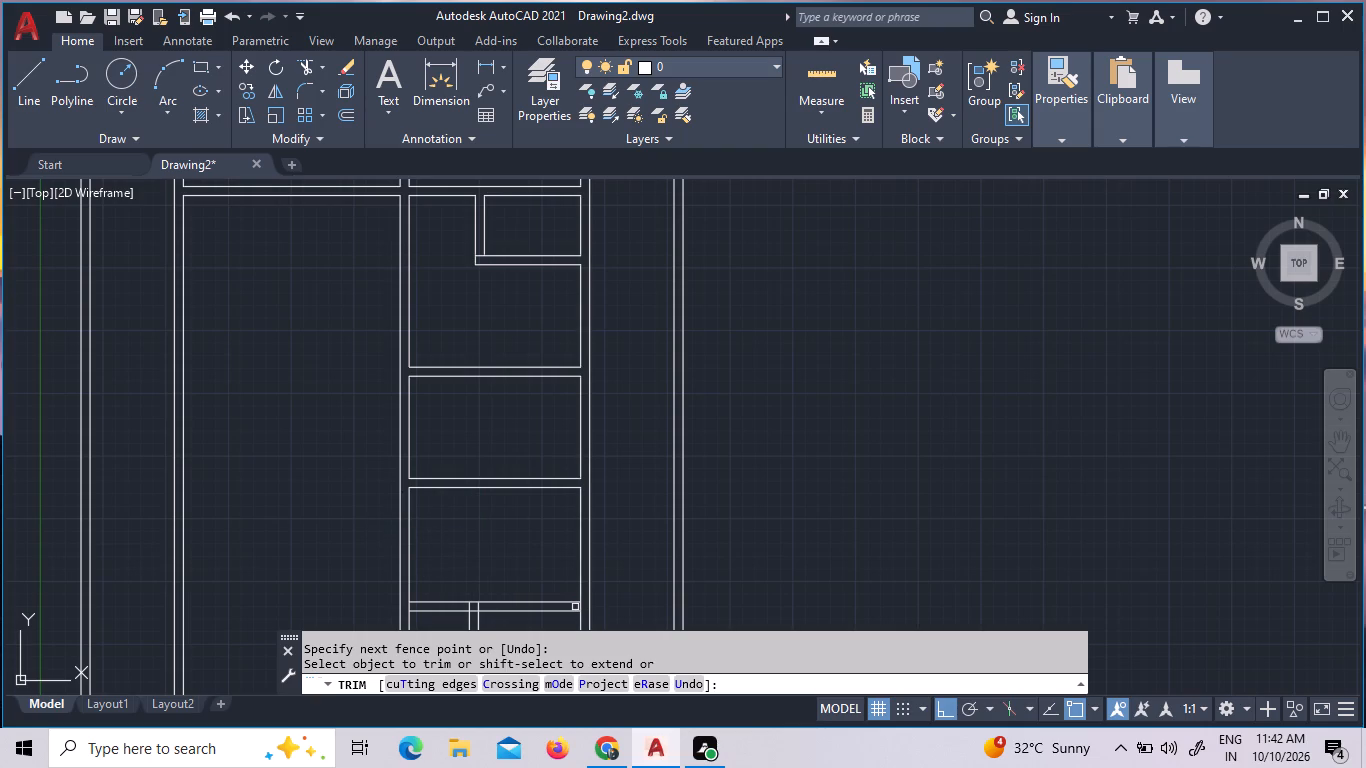
Trim the partition stubs inside the horizontal wall below that room and open its junctions with the vertical walls at both ends.
left_click(579, 606)
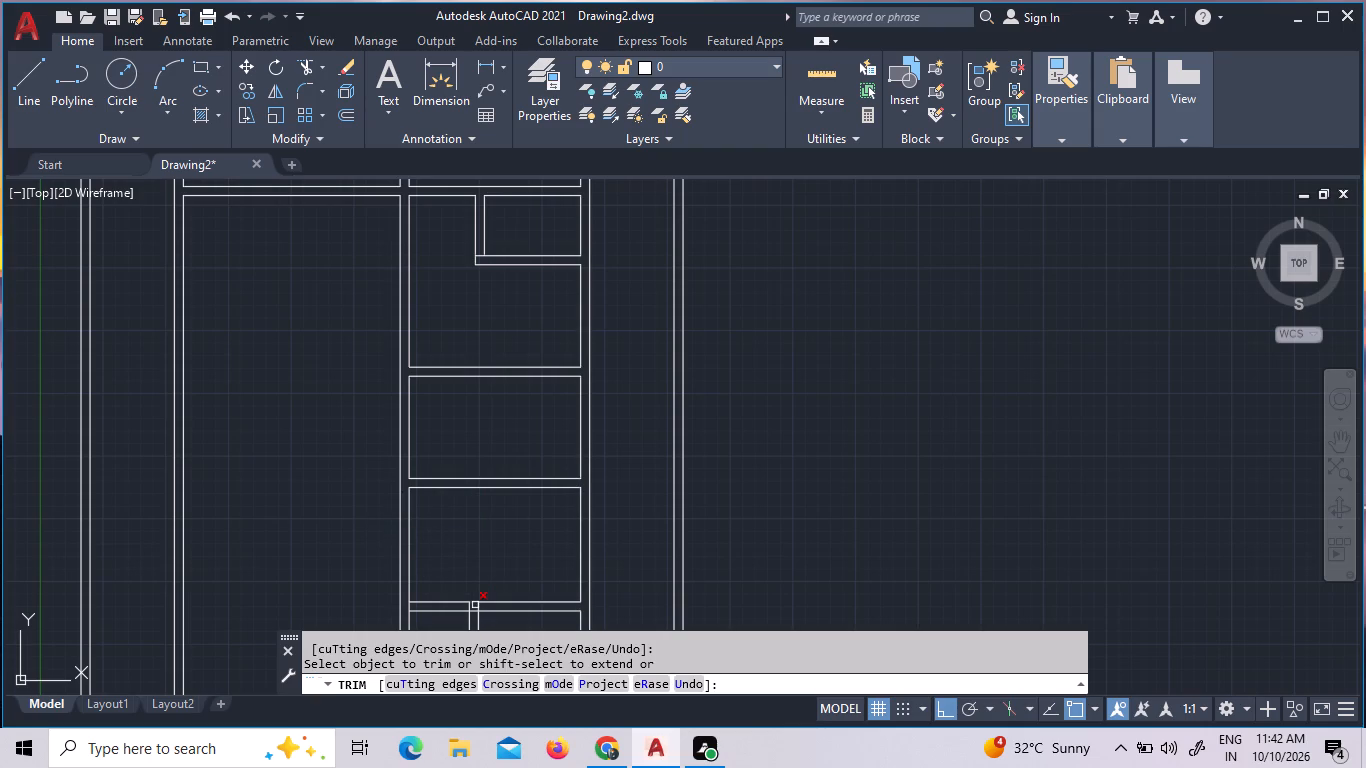
left_click(476, 607)
left_click(467, 607)
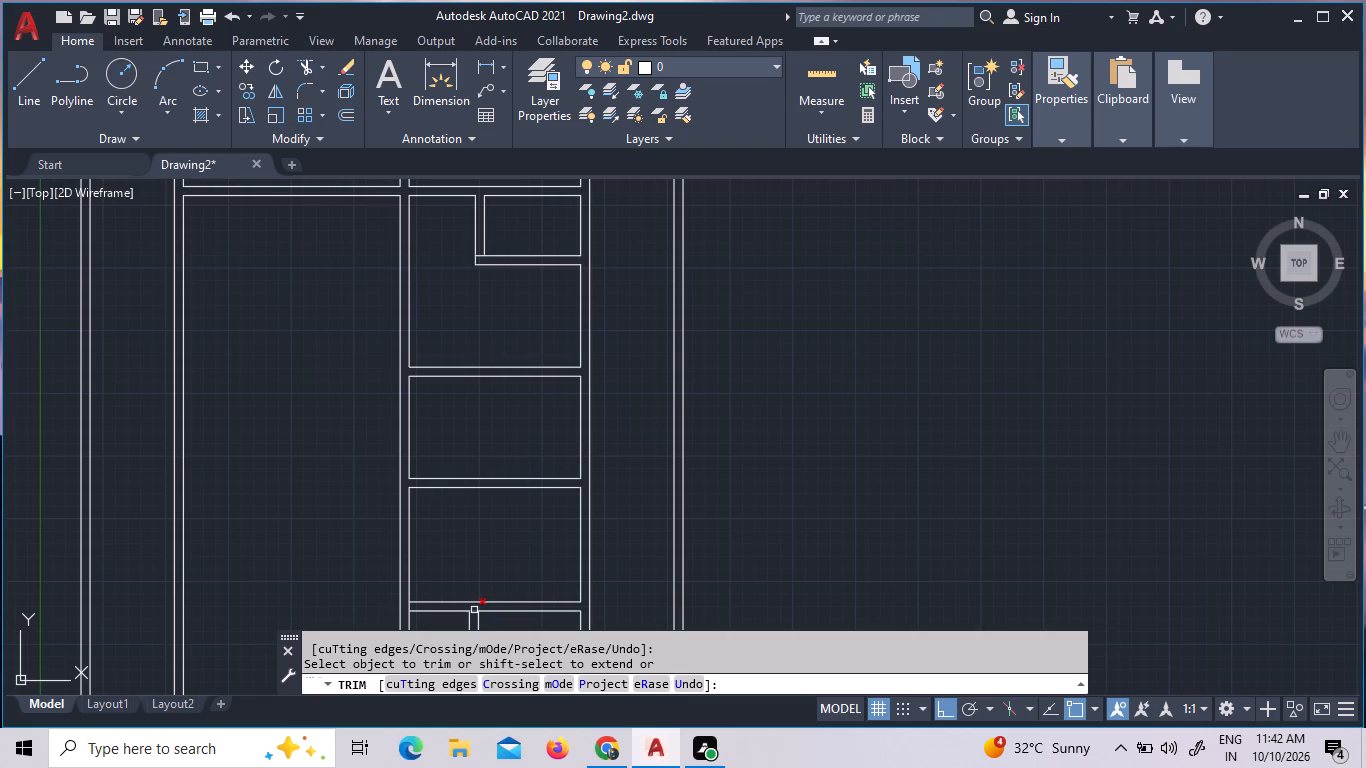
left_click(474, 610)
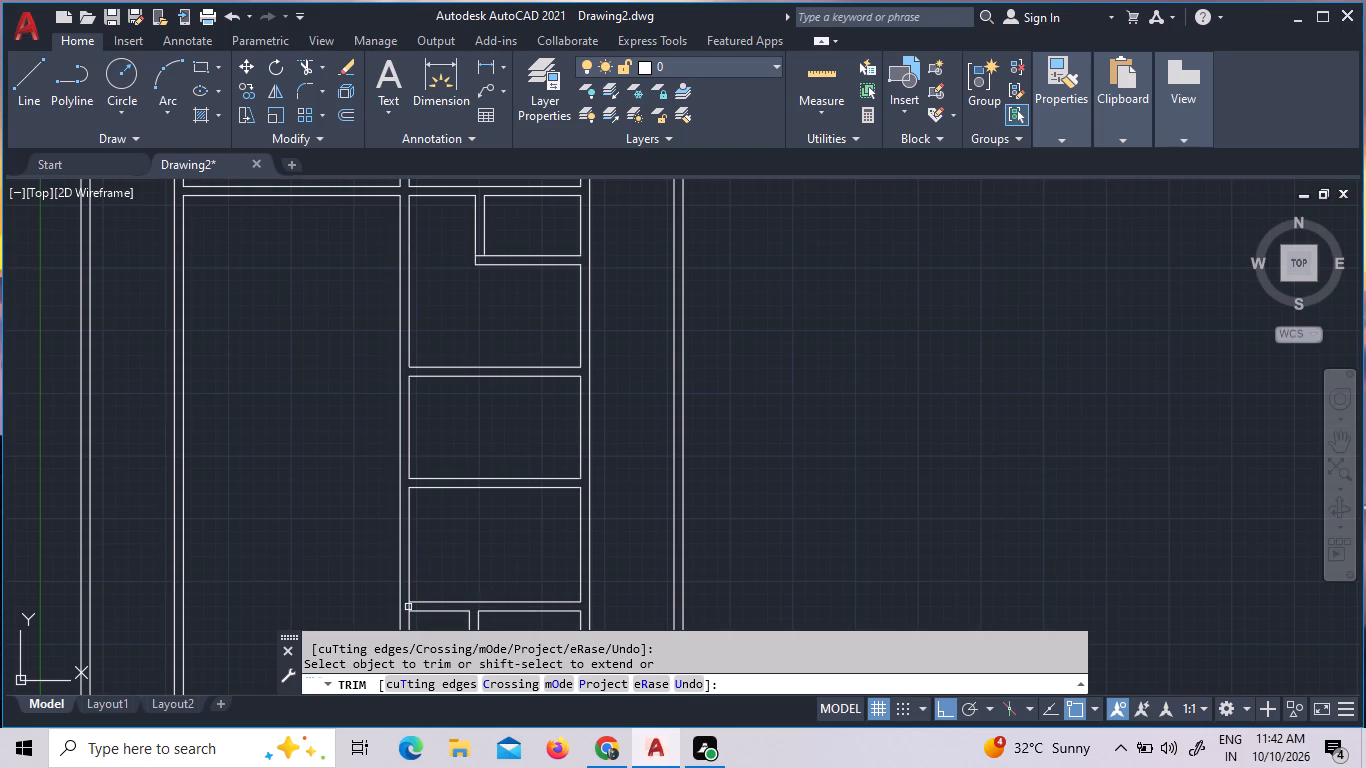
left_click(408, 607)
Erase the two remaining vertical partition lines in the bottom room.
middle_click_drag(477, 566, 476, 512)
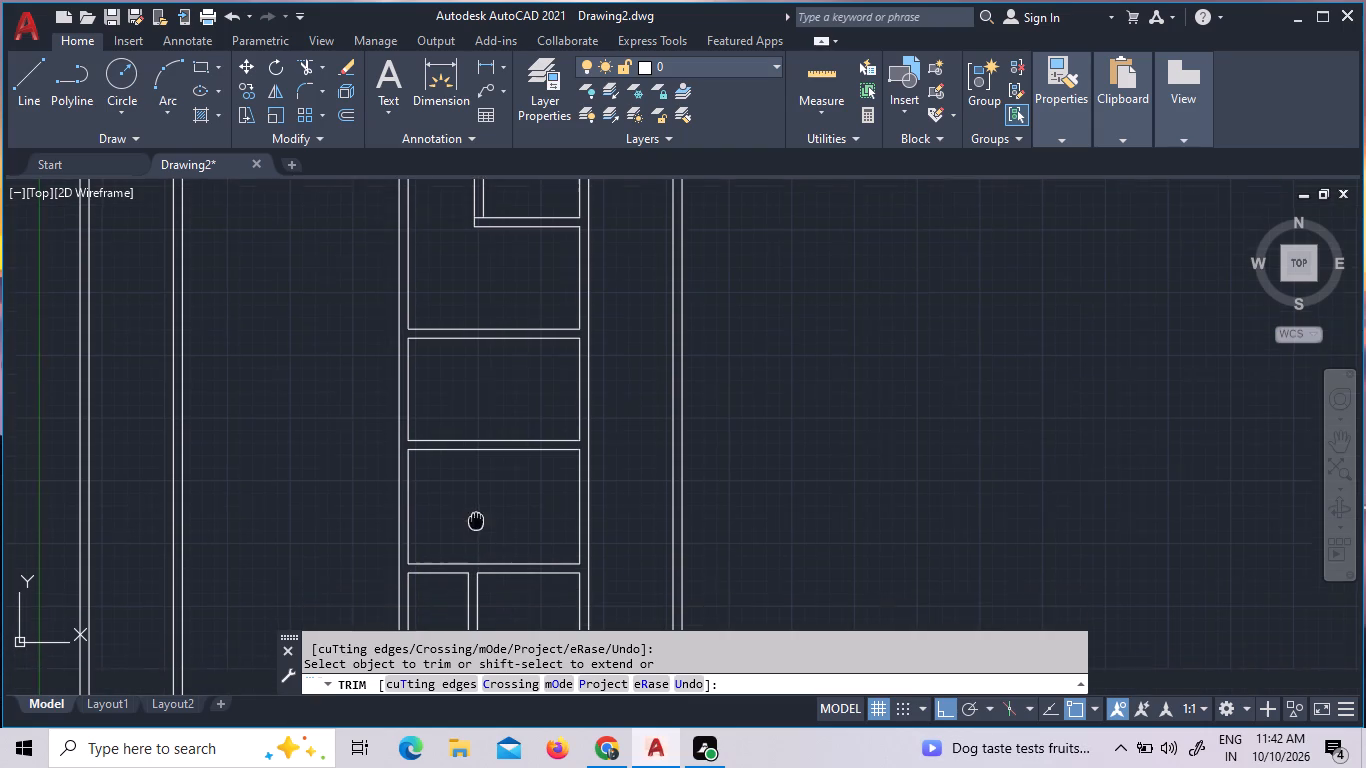
middle_click_drag(476, 512, 449, 242)
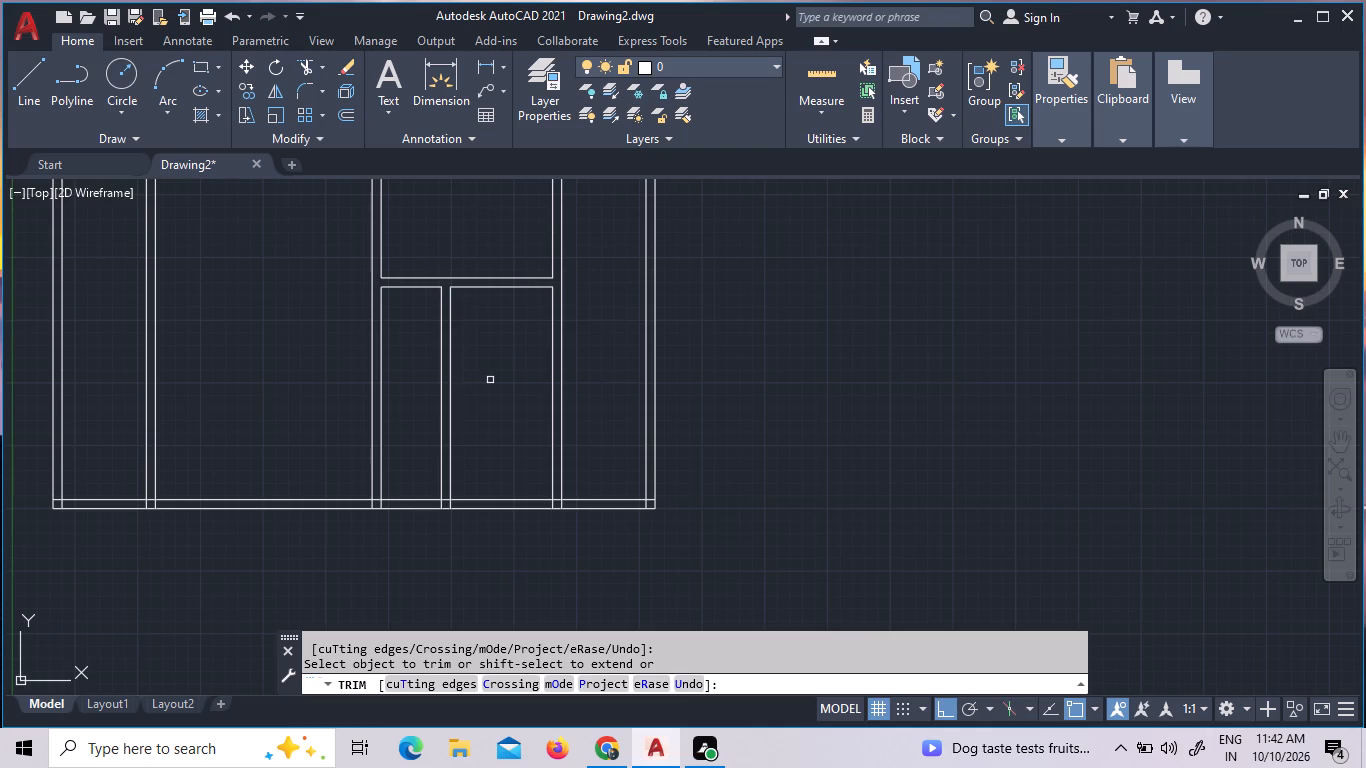
key("Escape")
left_click(454, 415)
left_click(432, 412)
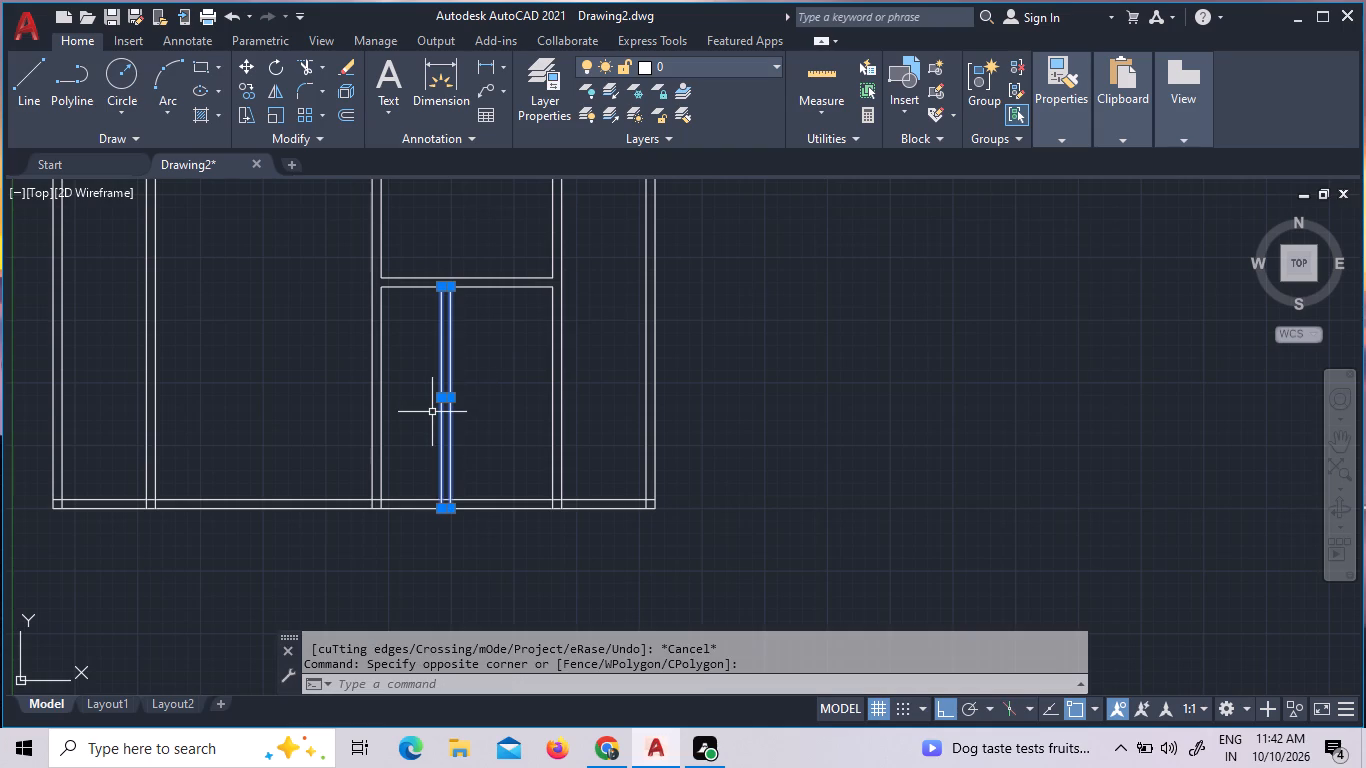
key("Delete")
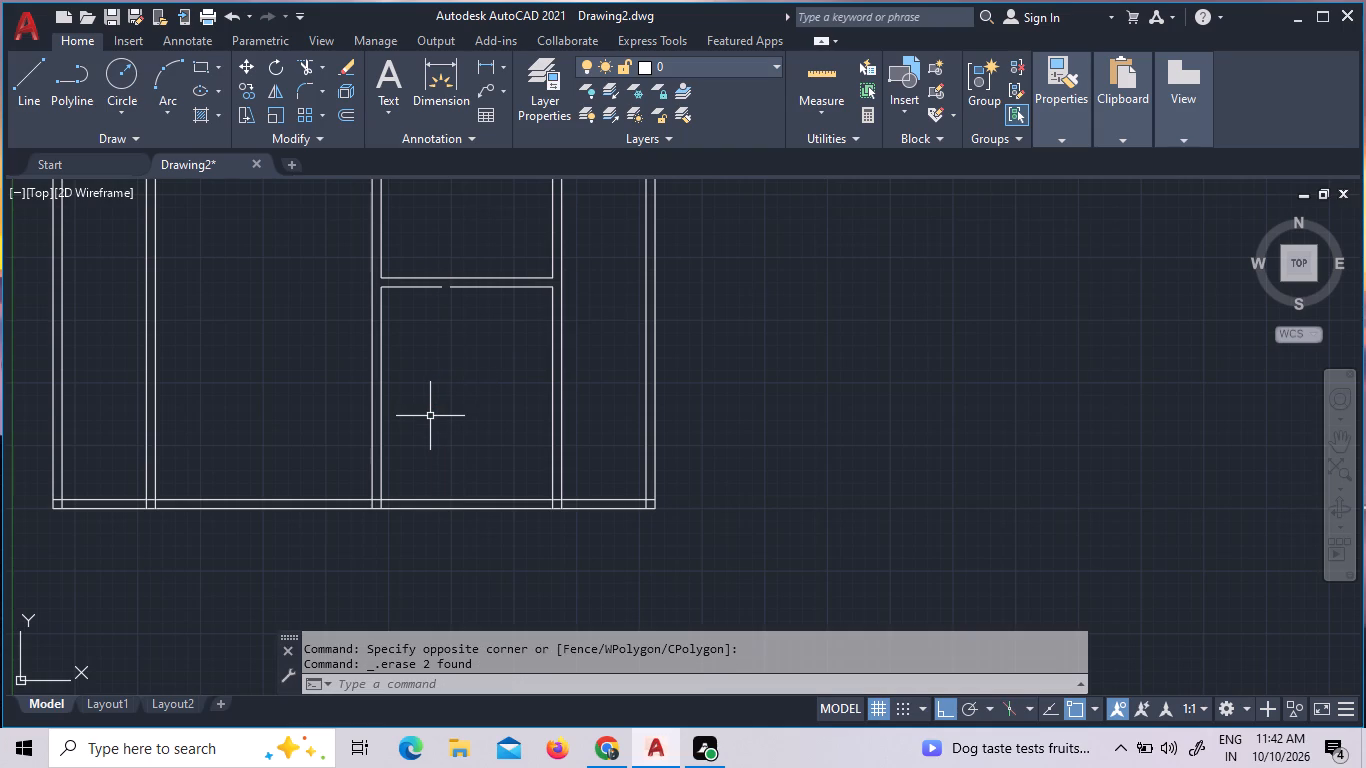
Join the two collinear line segments along the bottom room's upper edge into one line.
type("jo")
key("i")
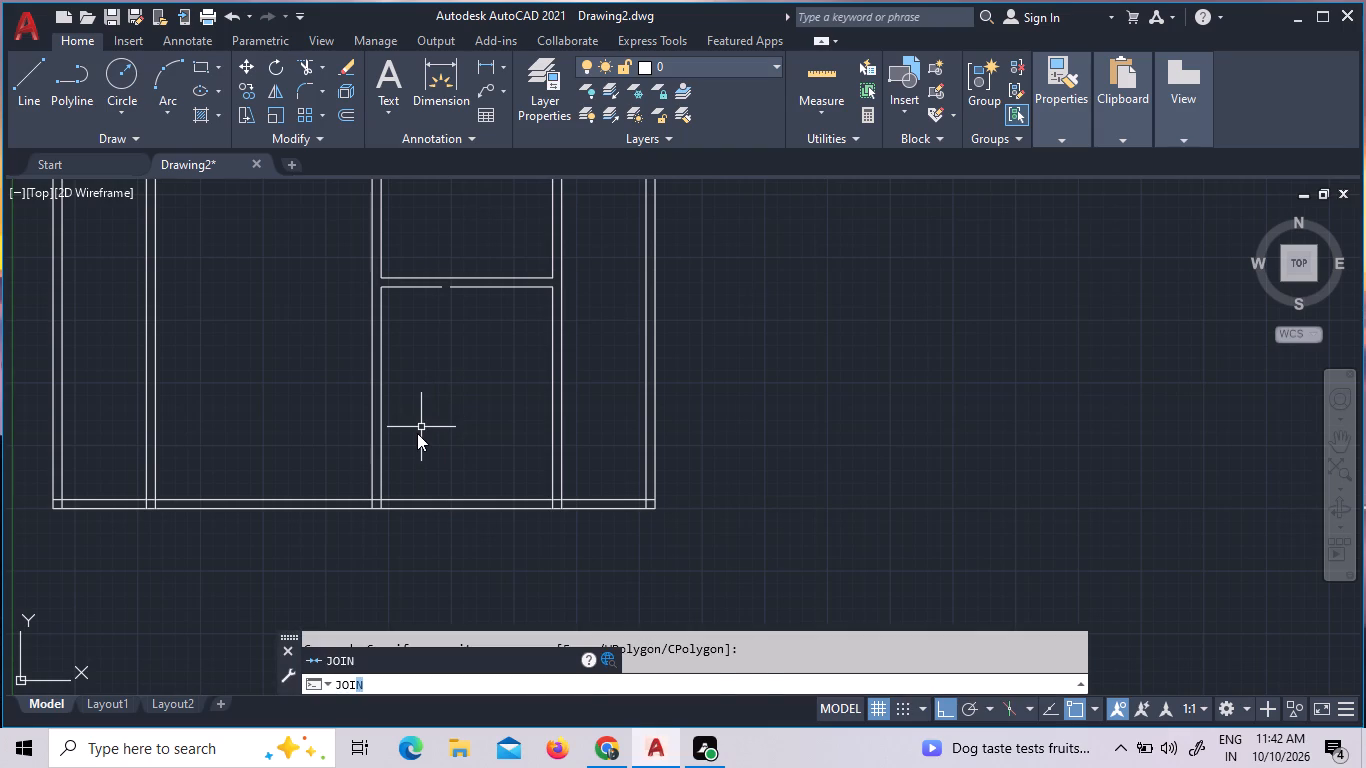
key("Return")
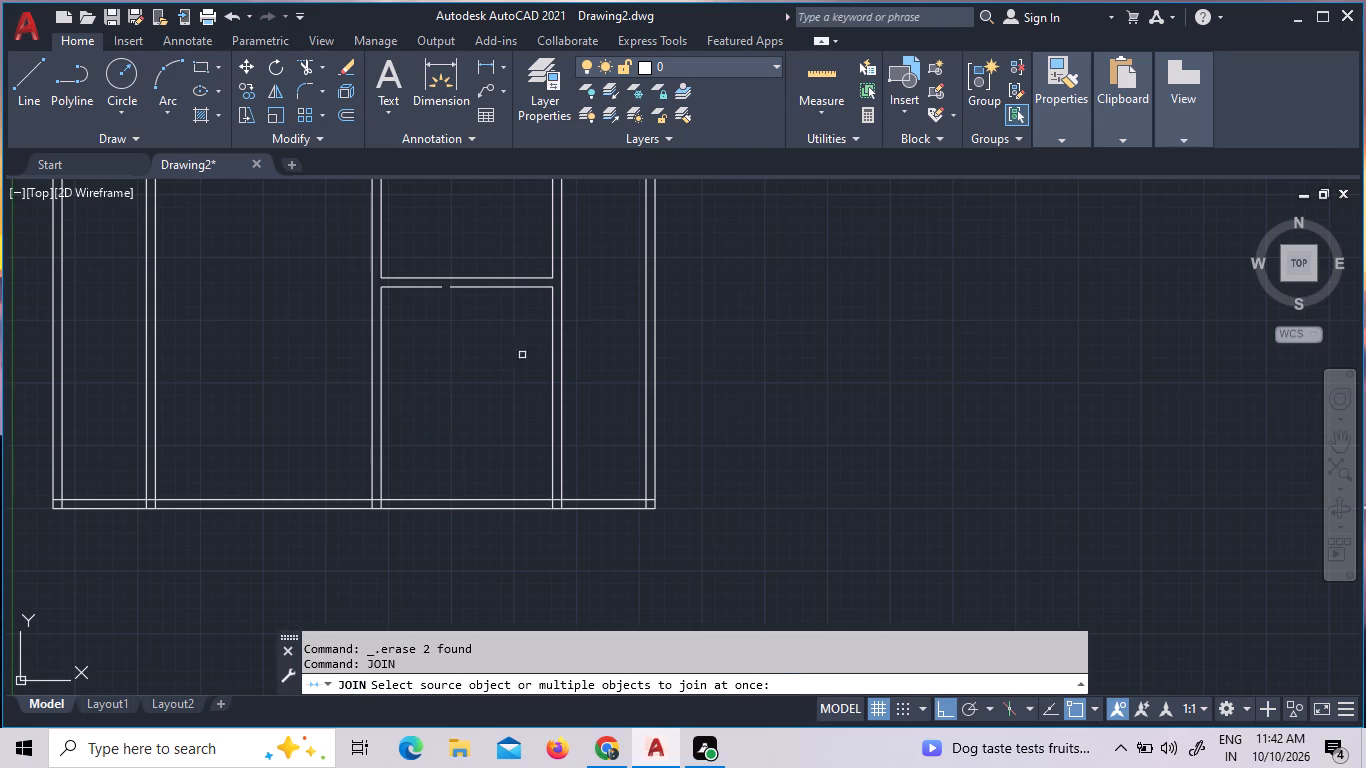
left_click(503, 288)
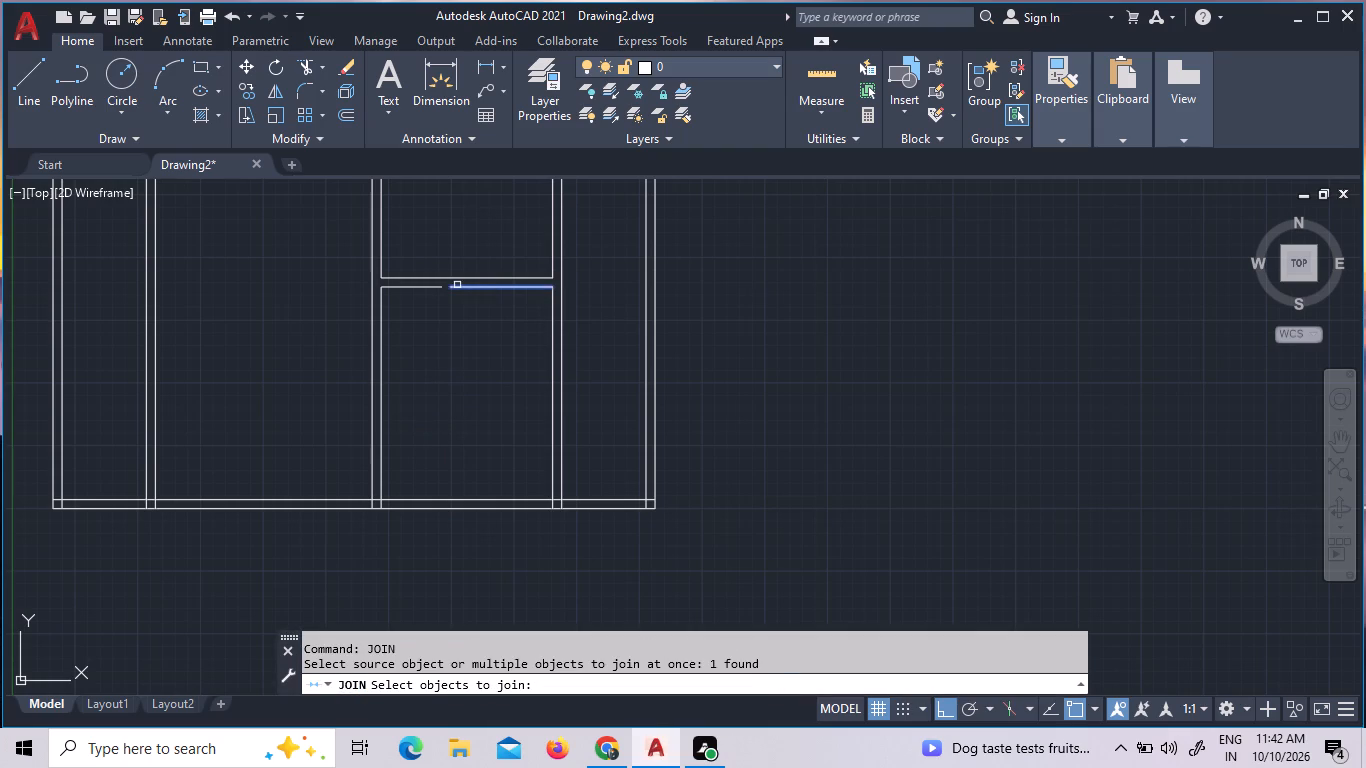
left_click(426, 286)
key("Return")
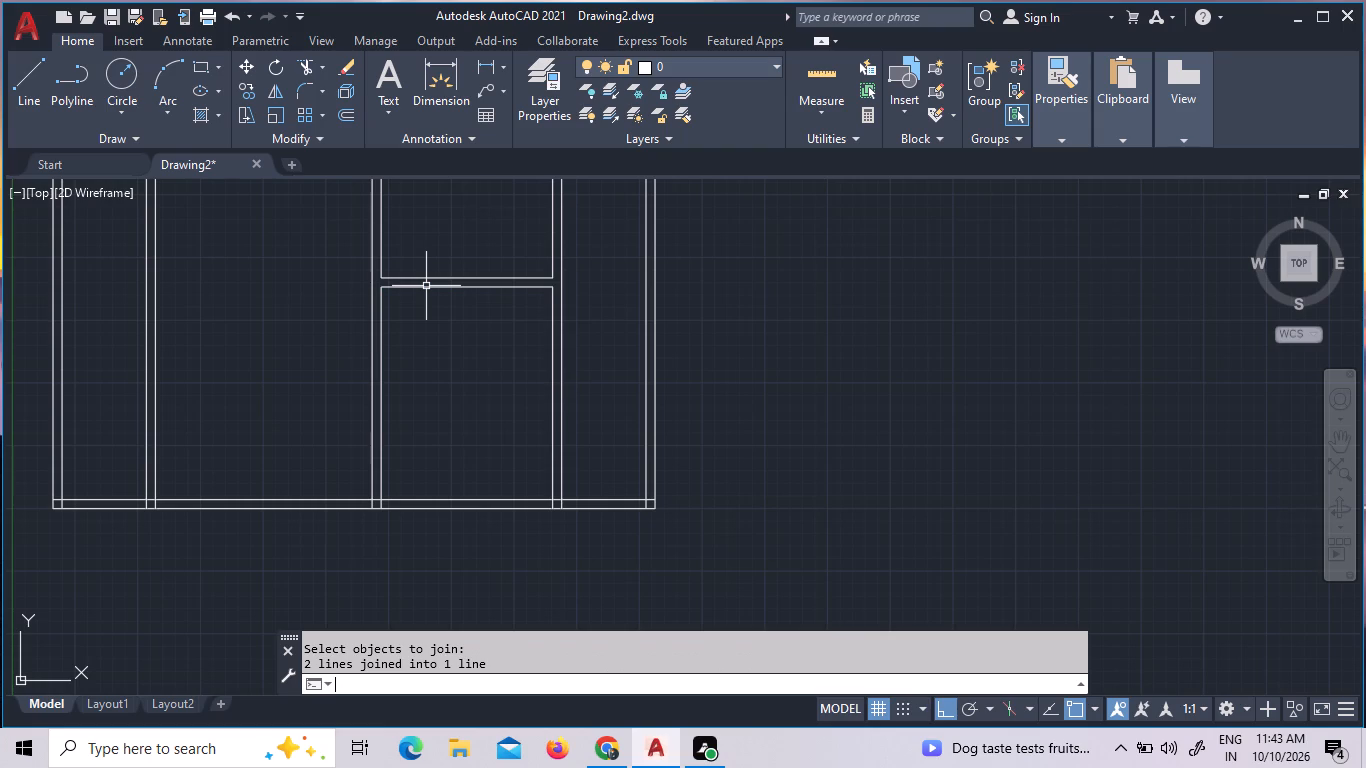
Measure the width and height of the upper-right room with Quick Measure.
middle_click_drag(447, 359, 404, 568)
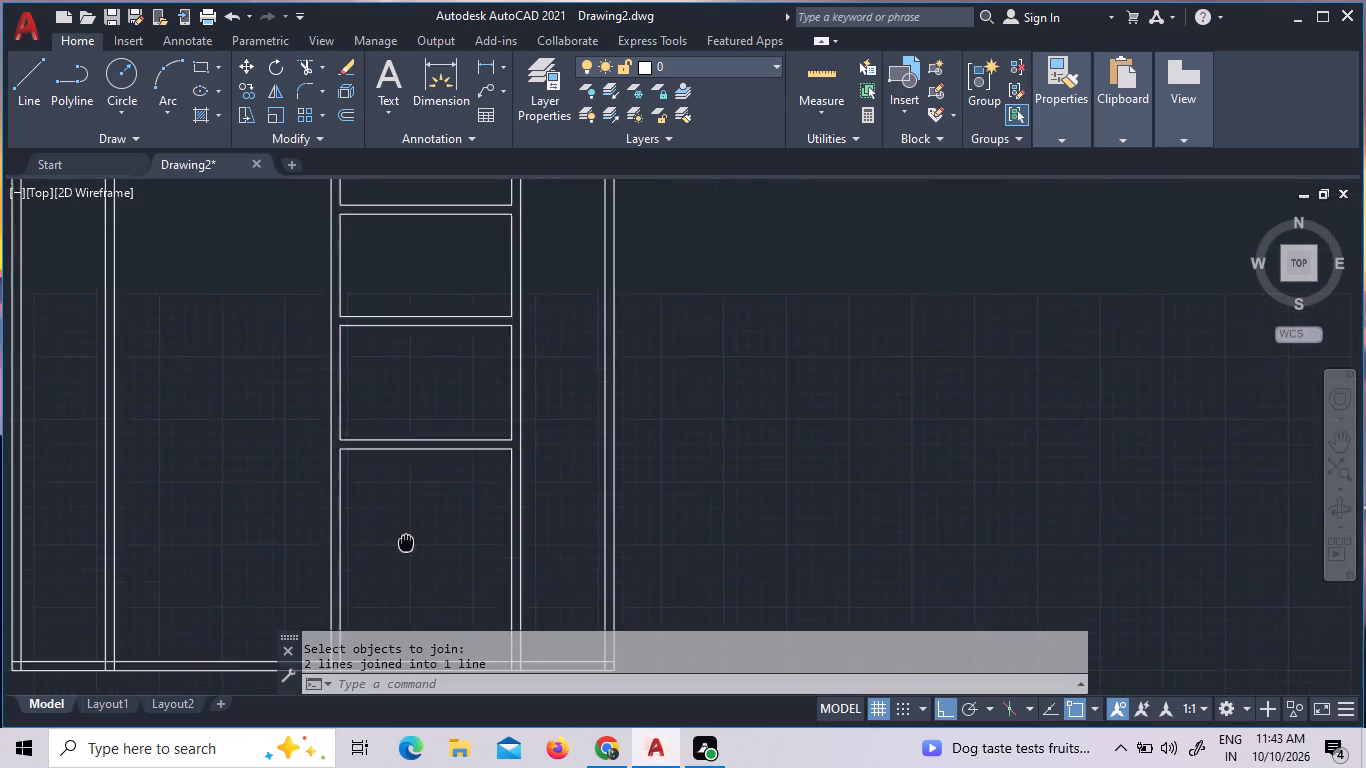
middle_click_drag(404, 568, 375, 767)
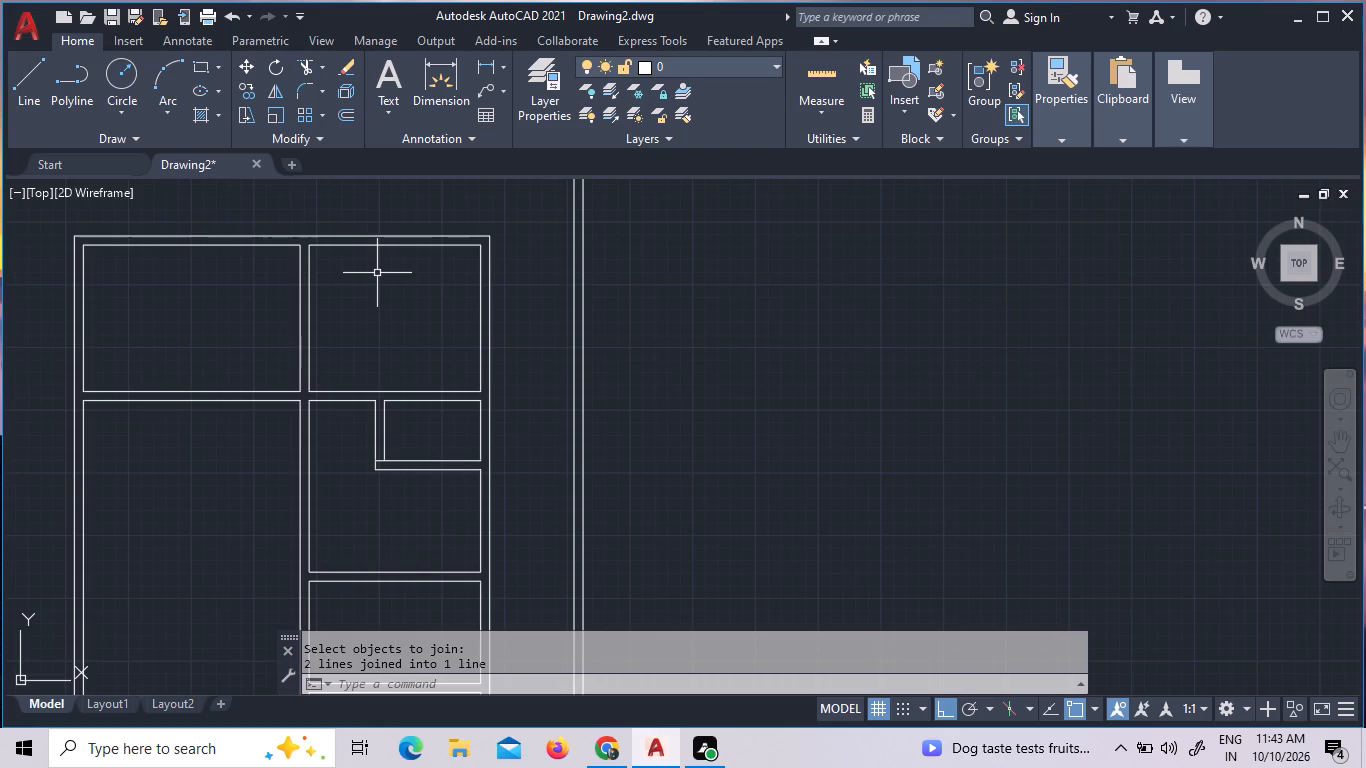
left_click(812, 84)
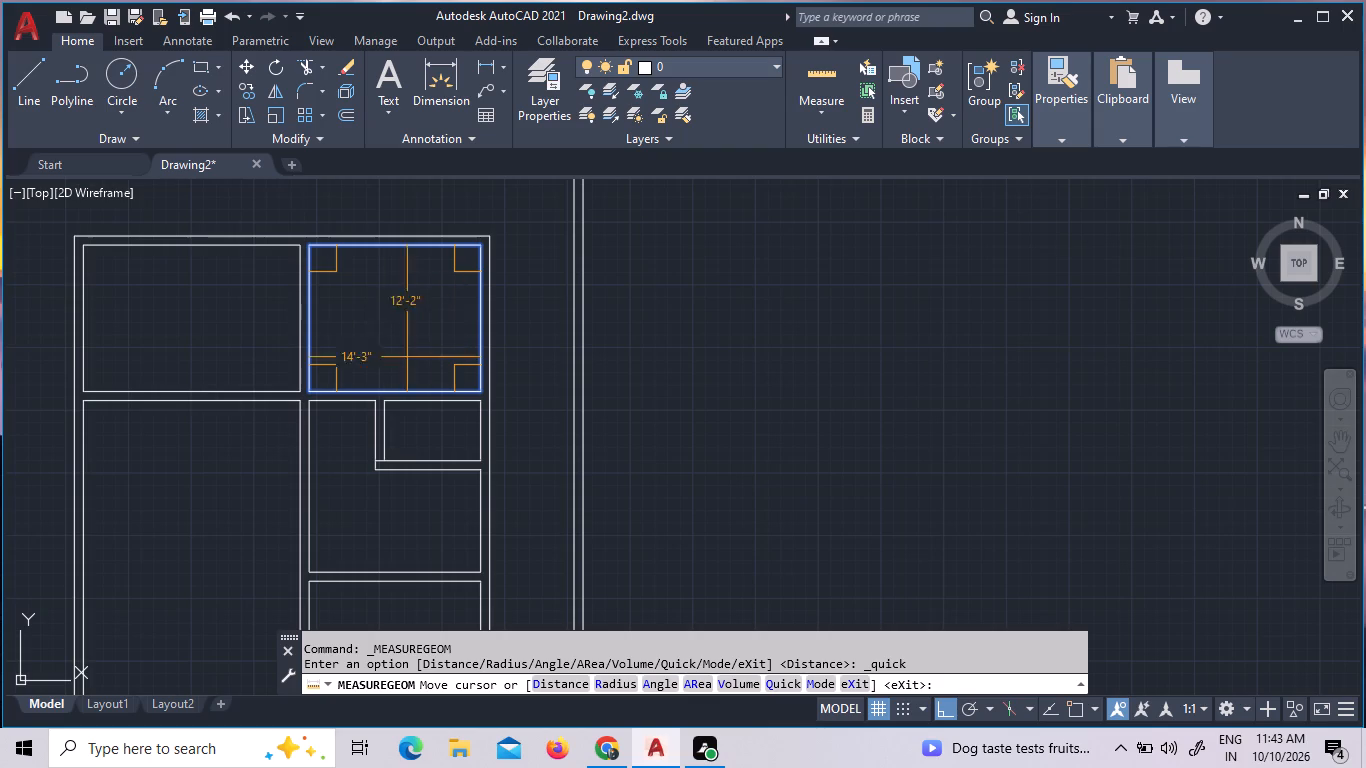
key("Escape")
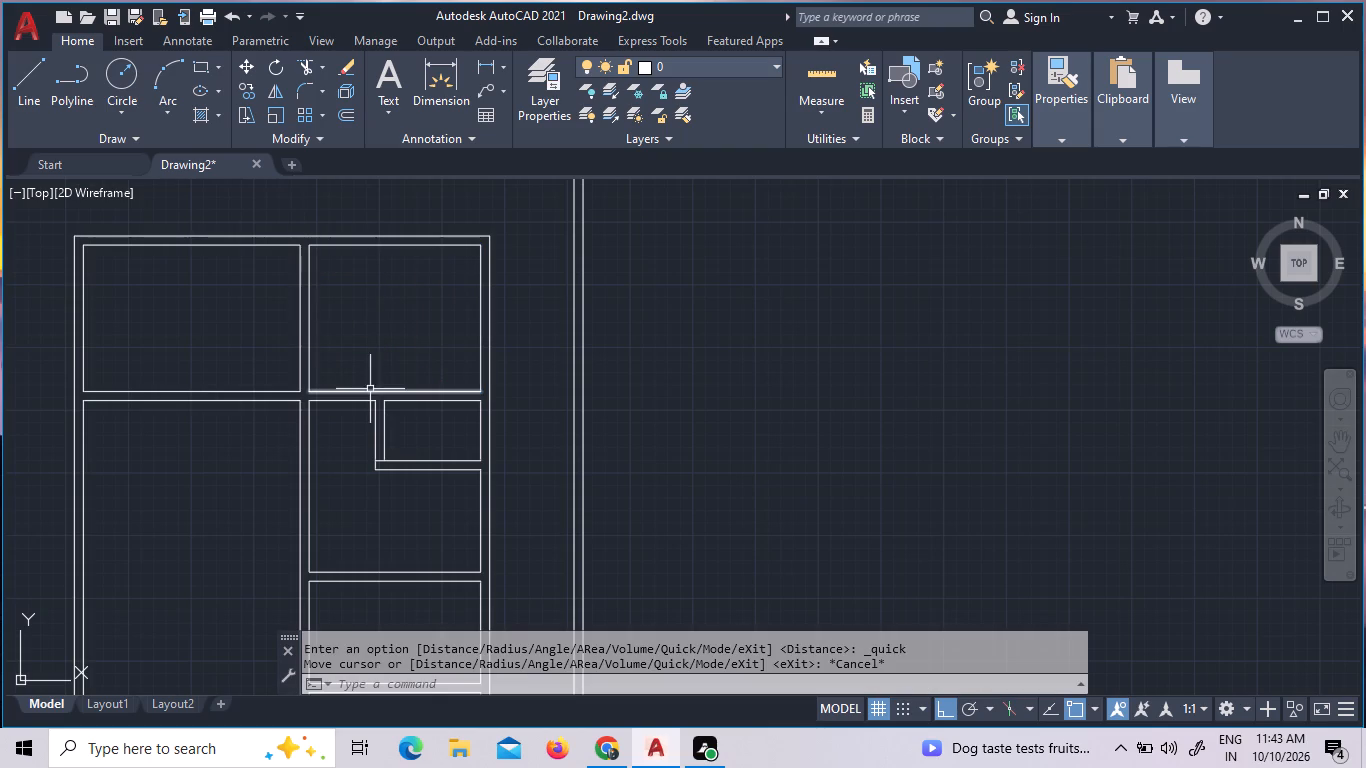
Add the multiline text "X-ray scan room" inside the upper-right room with a 5" text height.
left_click(387, 70)
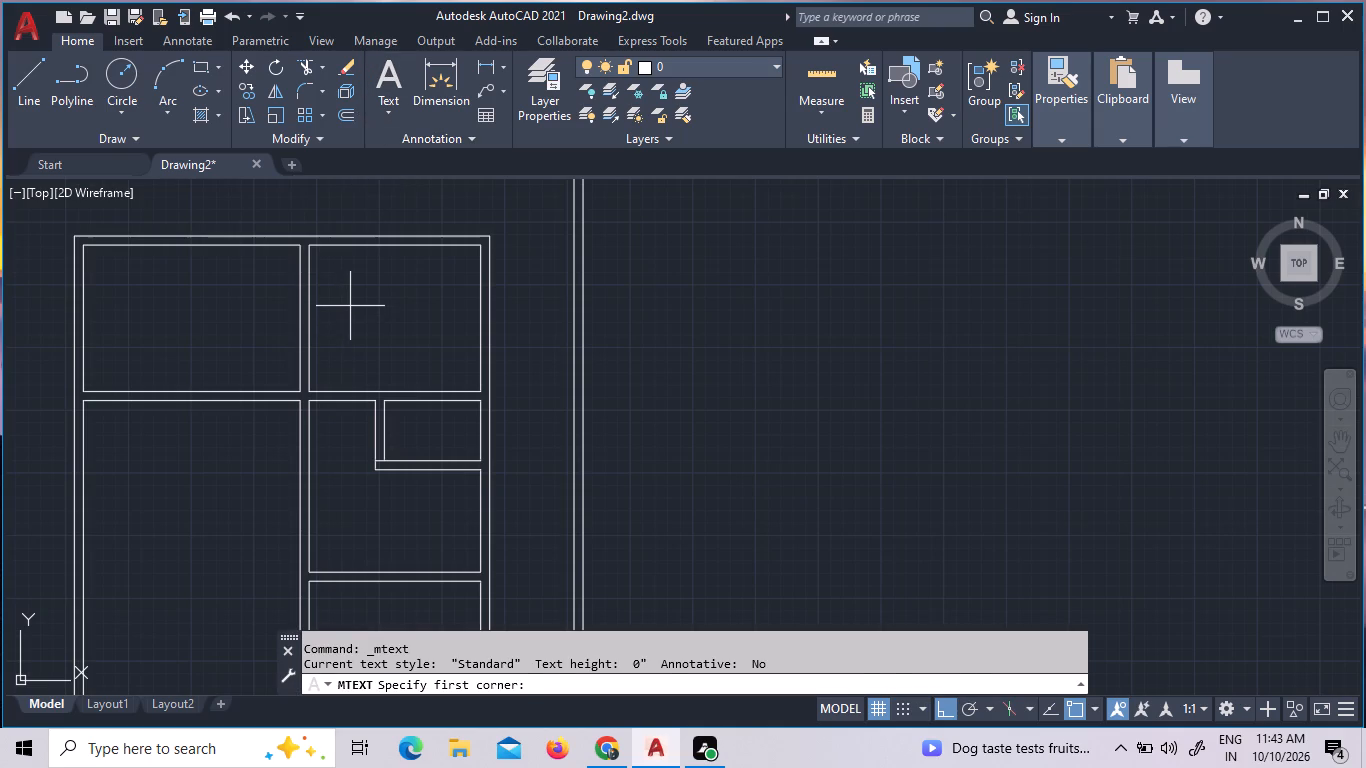
left_click(350, 306)
left_click(405, 335)
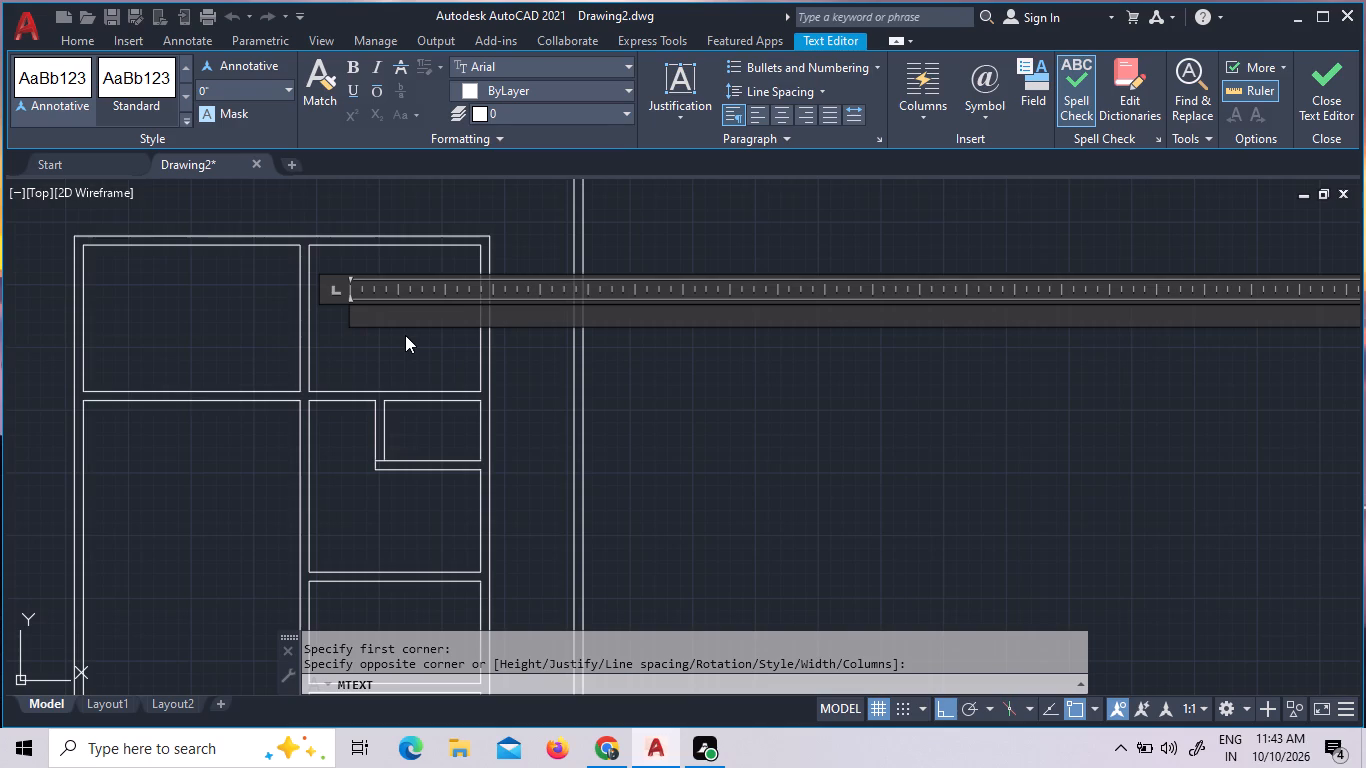
key("x")
key("minus")
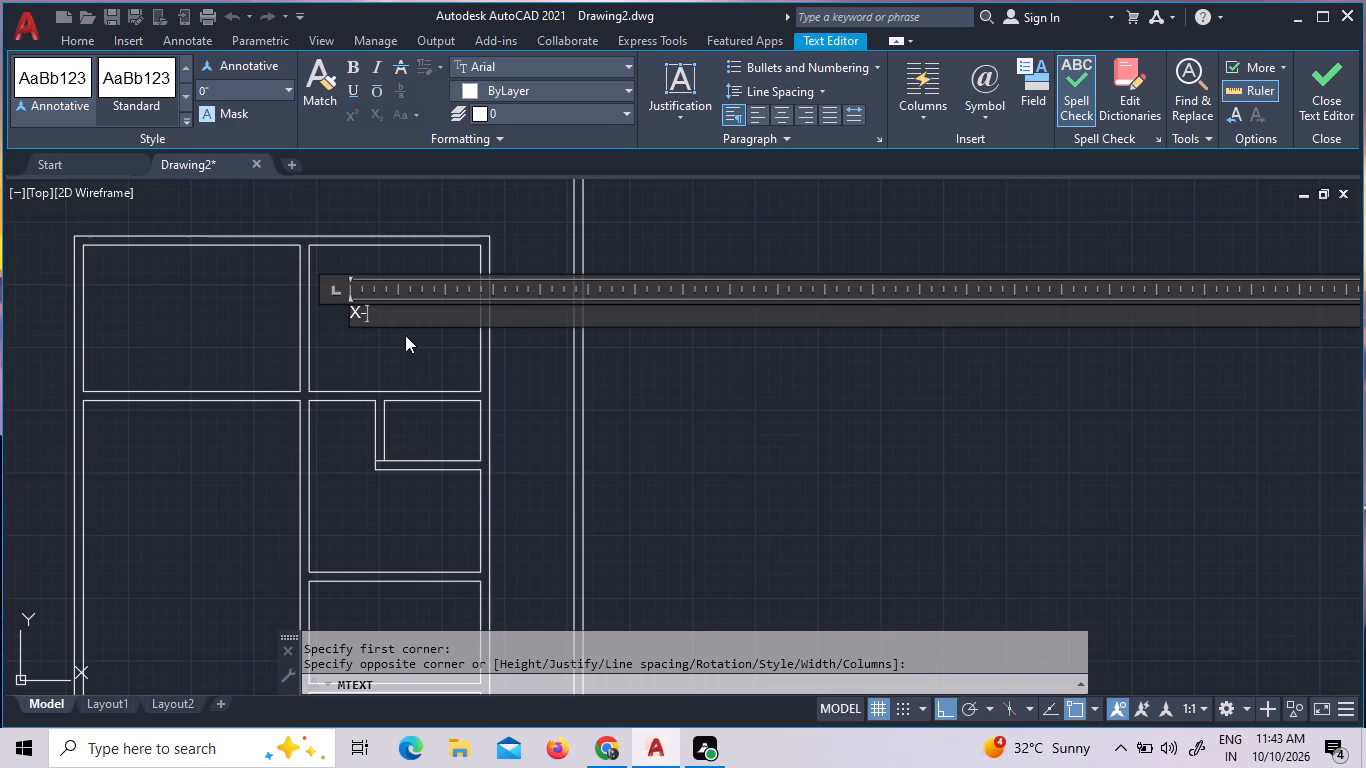
type("ray")
key("space")
type("sca")
type("n room")
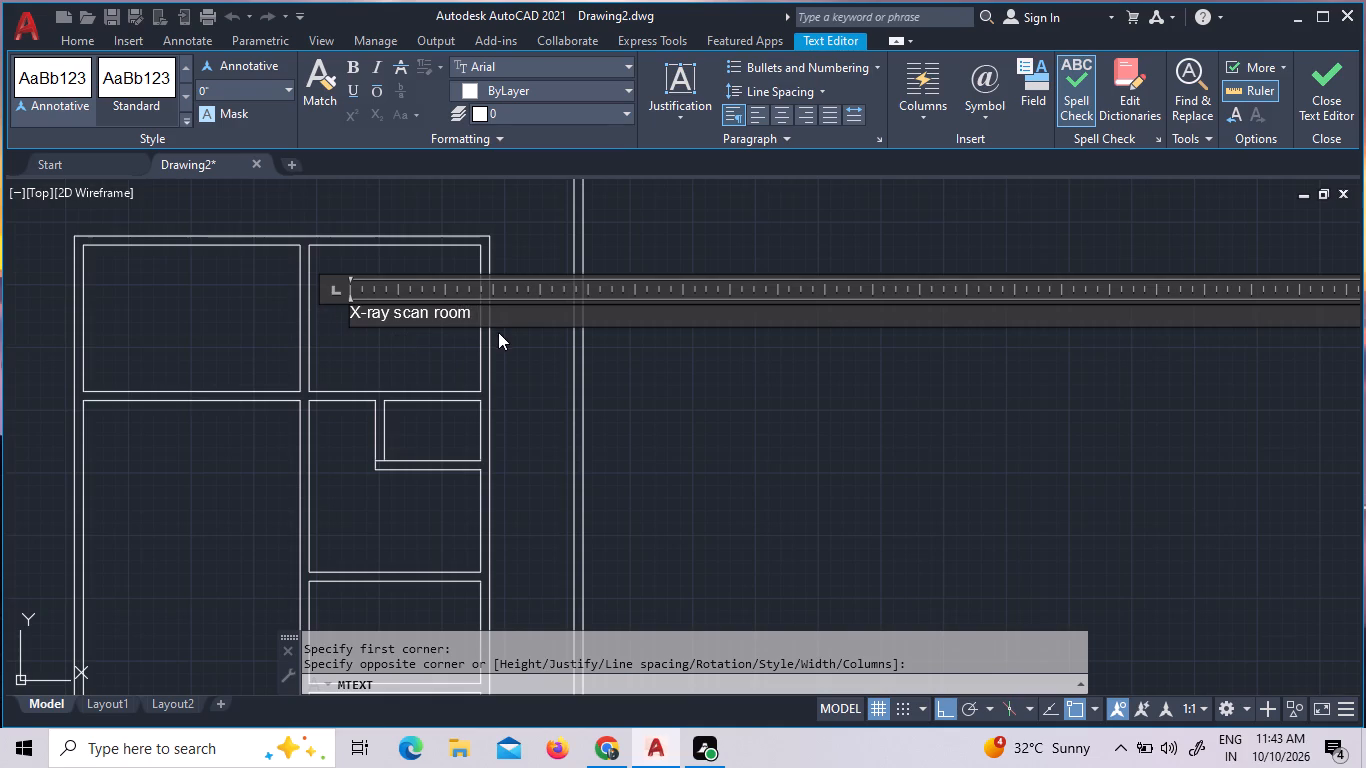
left_click_drag(487, 319, 347, 329)
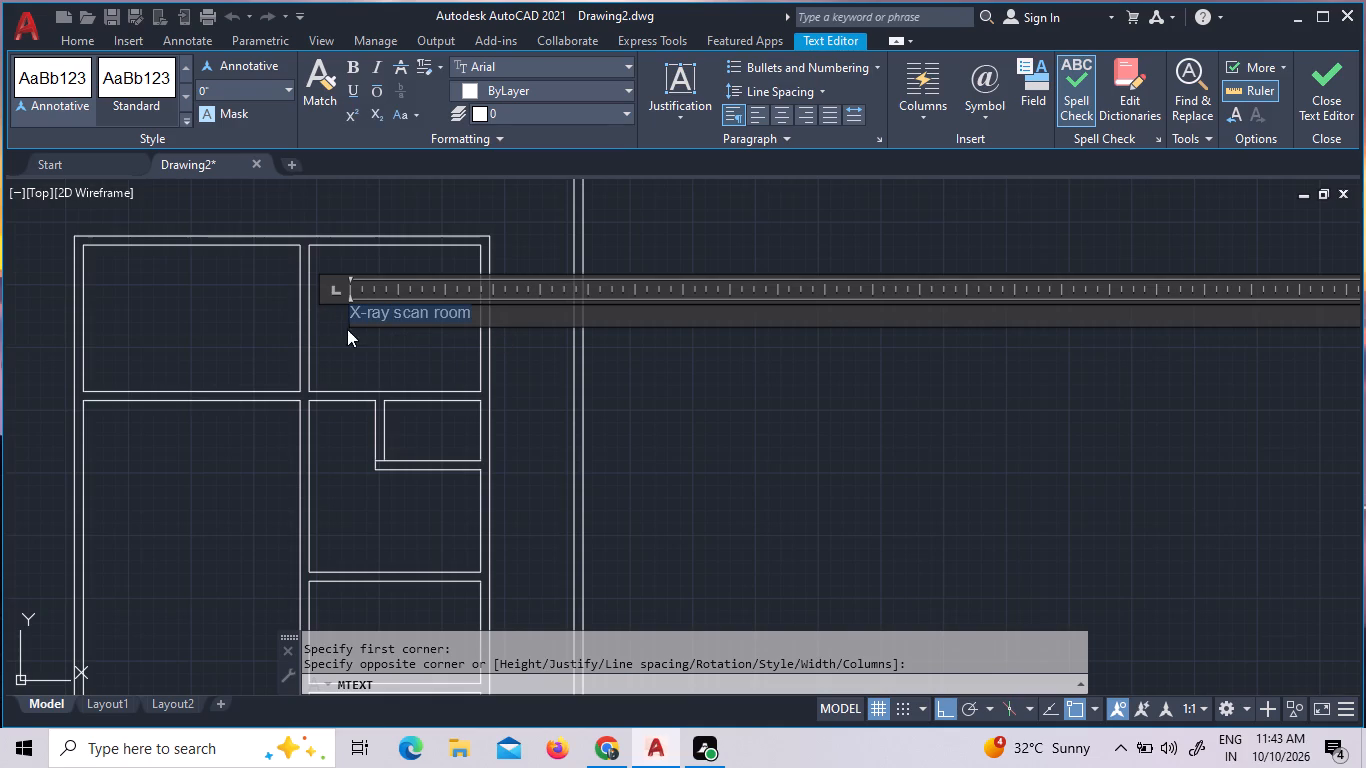
left_click(291, 92)
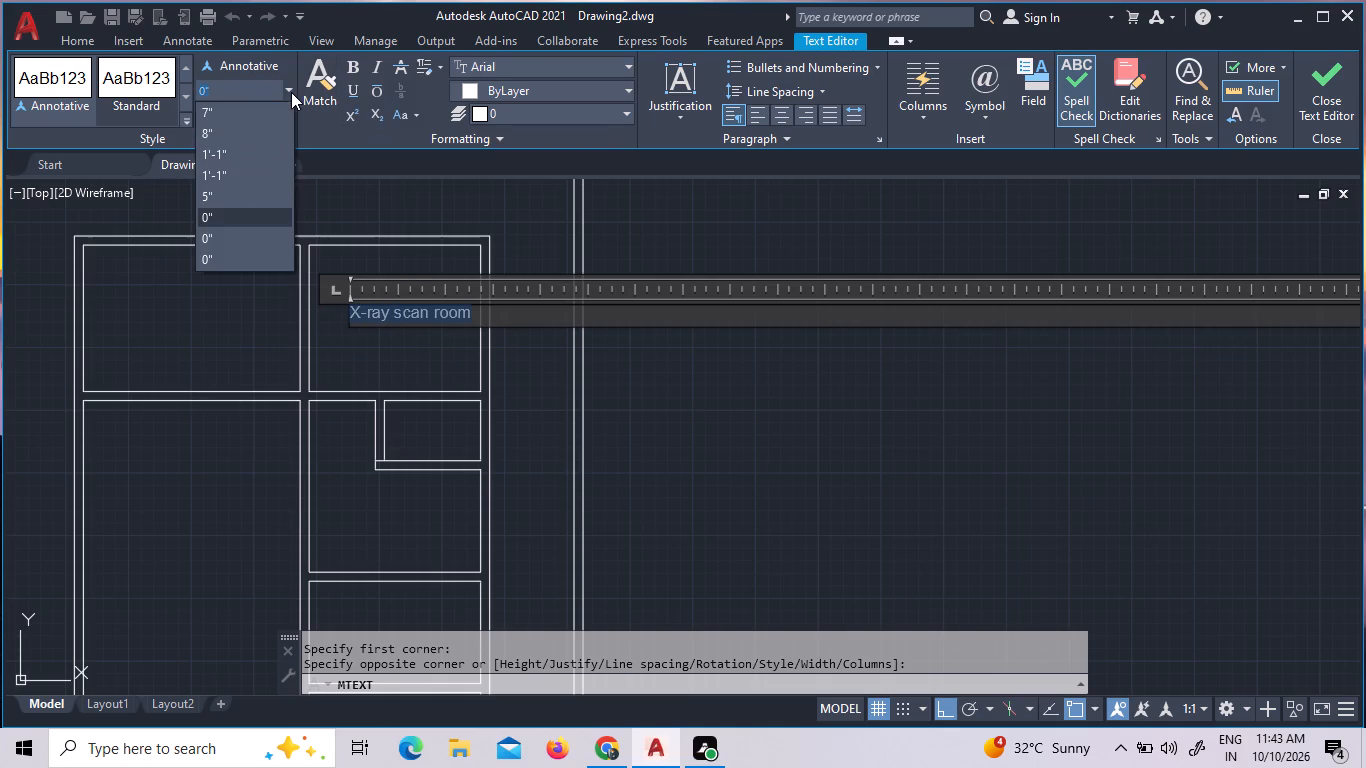
left_click(212, 202)
left_click(329, 355)
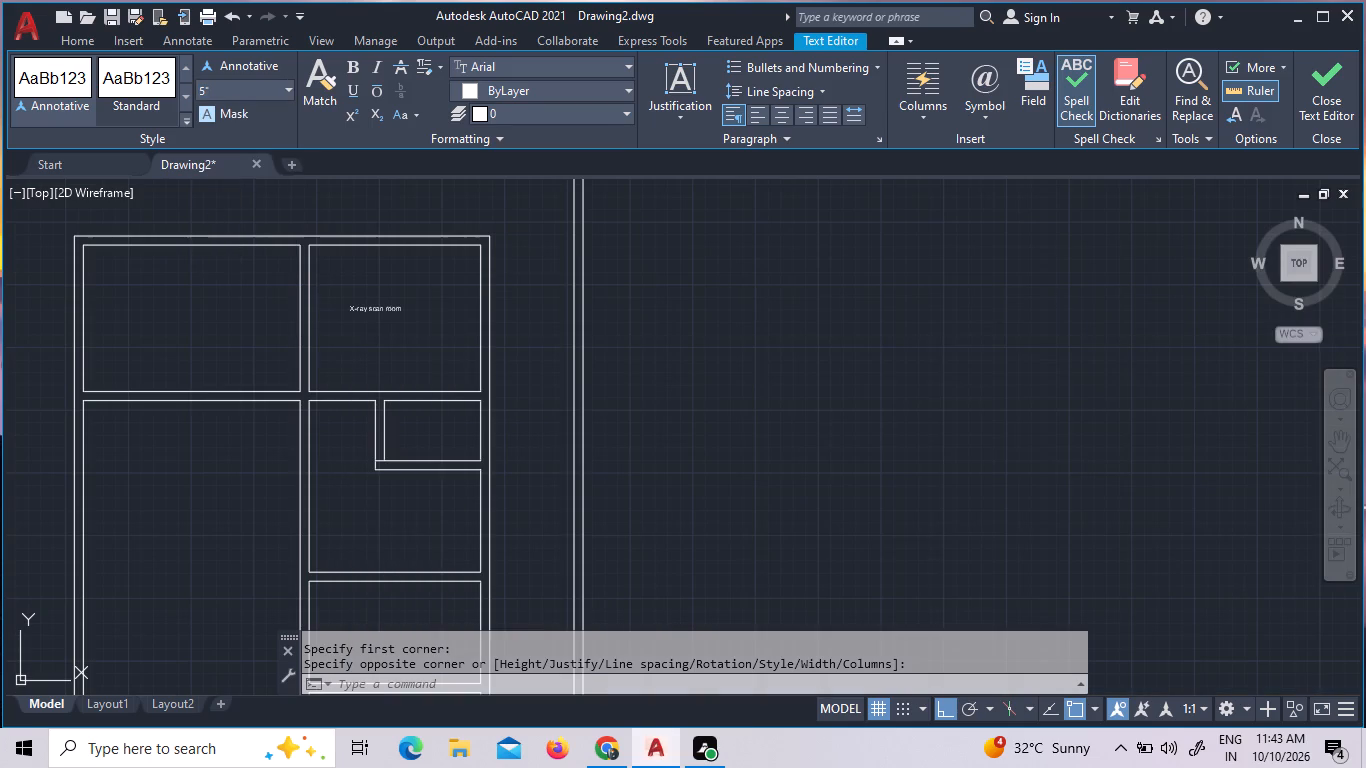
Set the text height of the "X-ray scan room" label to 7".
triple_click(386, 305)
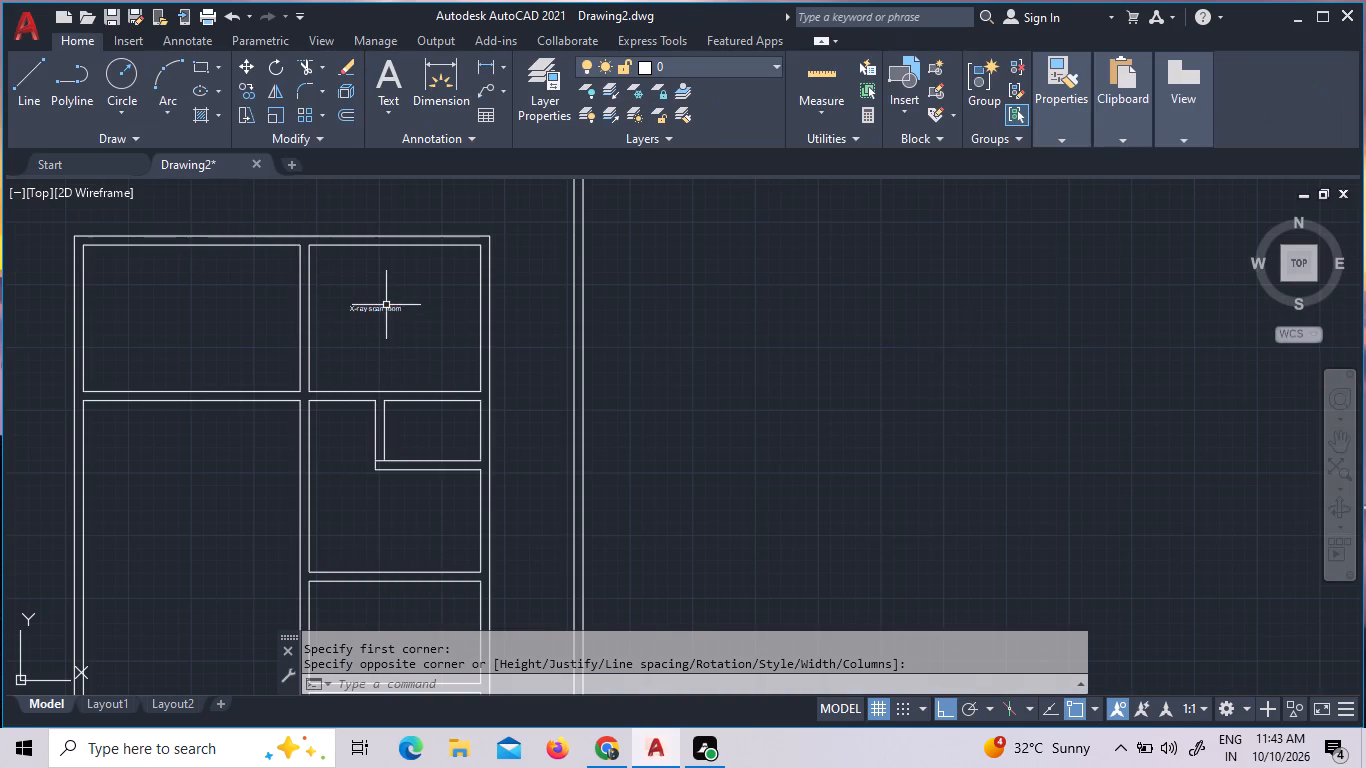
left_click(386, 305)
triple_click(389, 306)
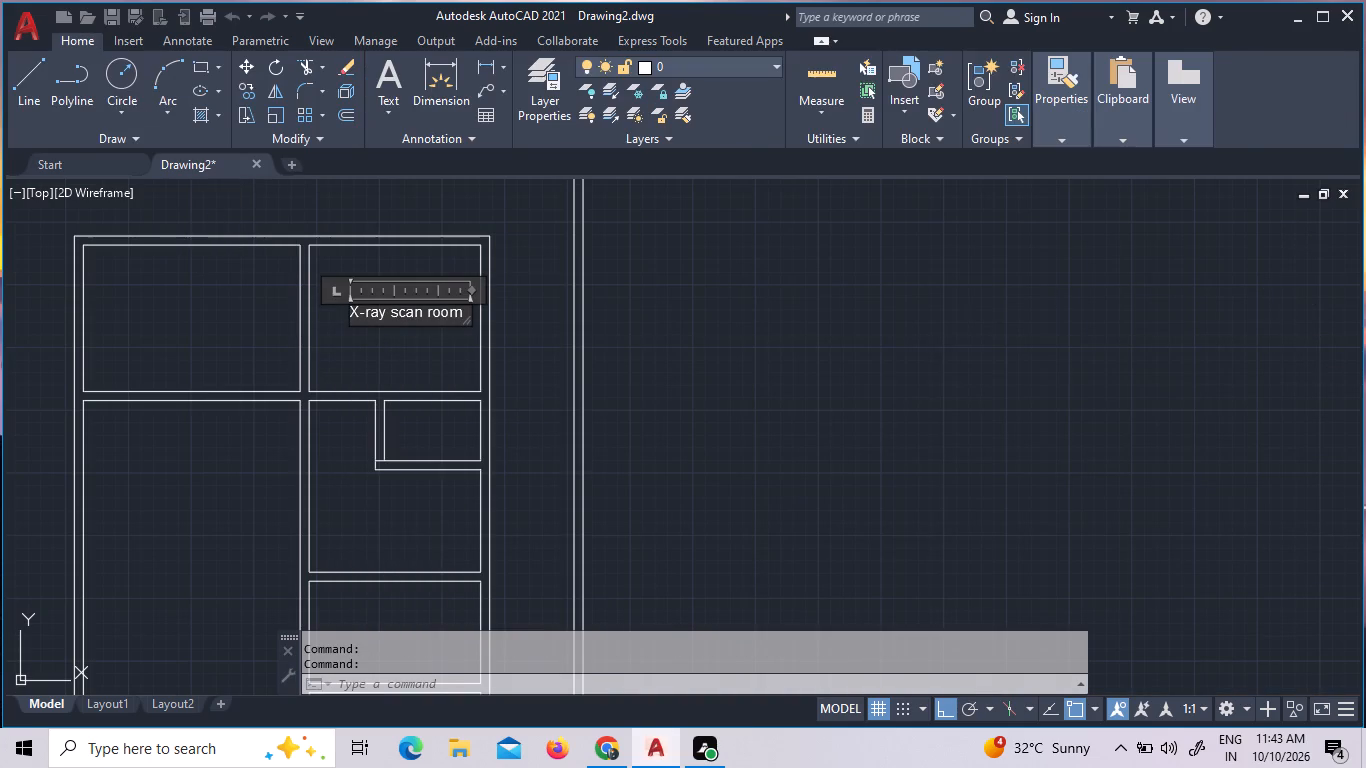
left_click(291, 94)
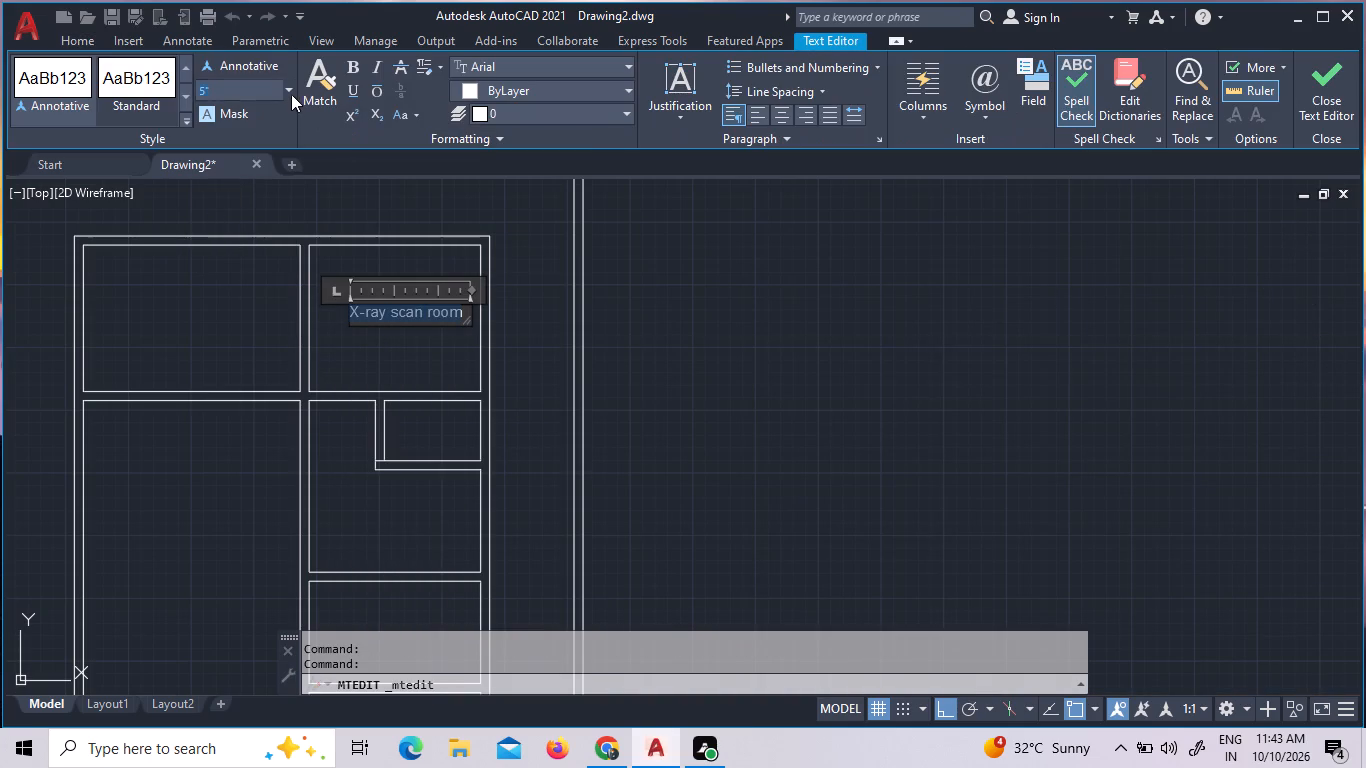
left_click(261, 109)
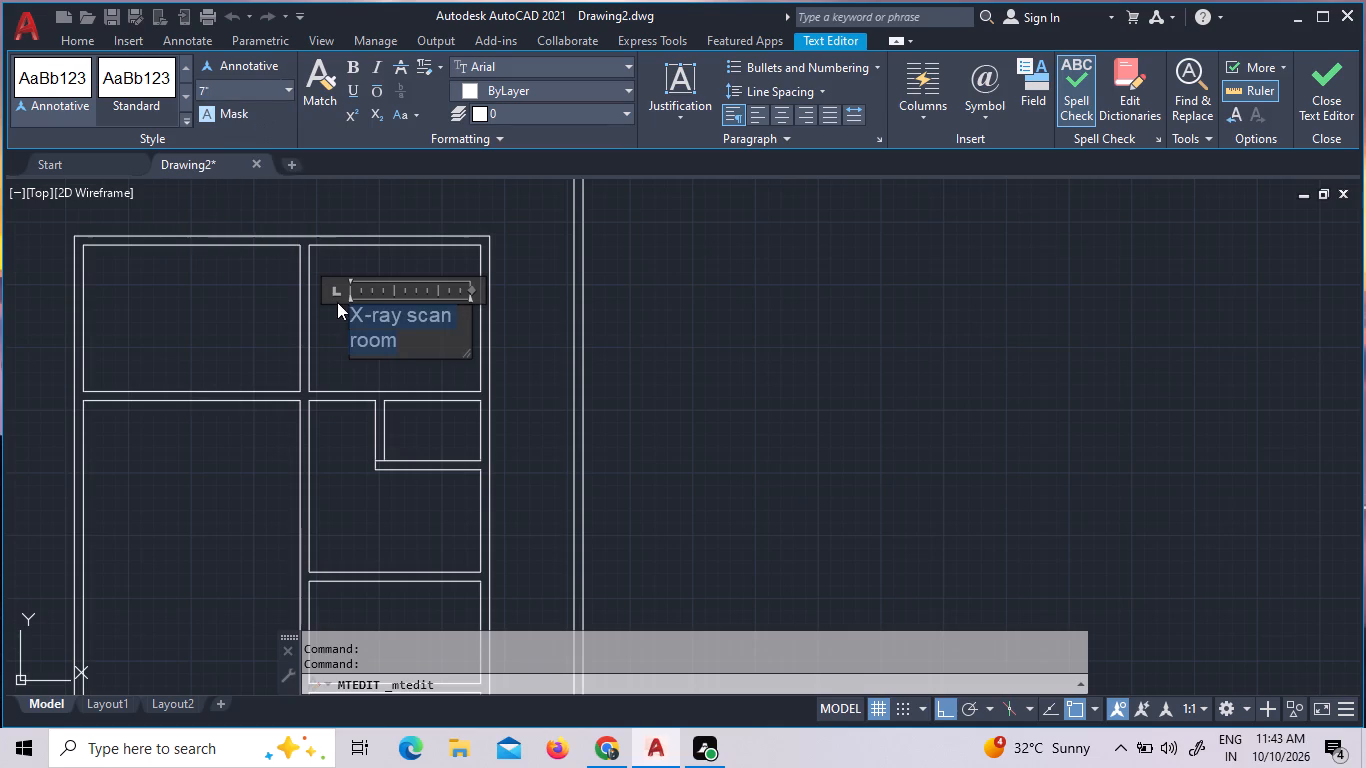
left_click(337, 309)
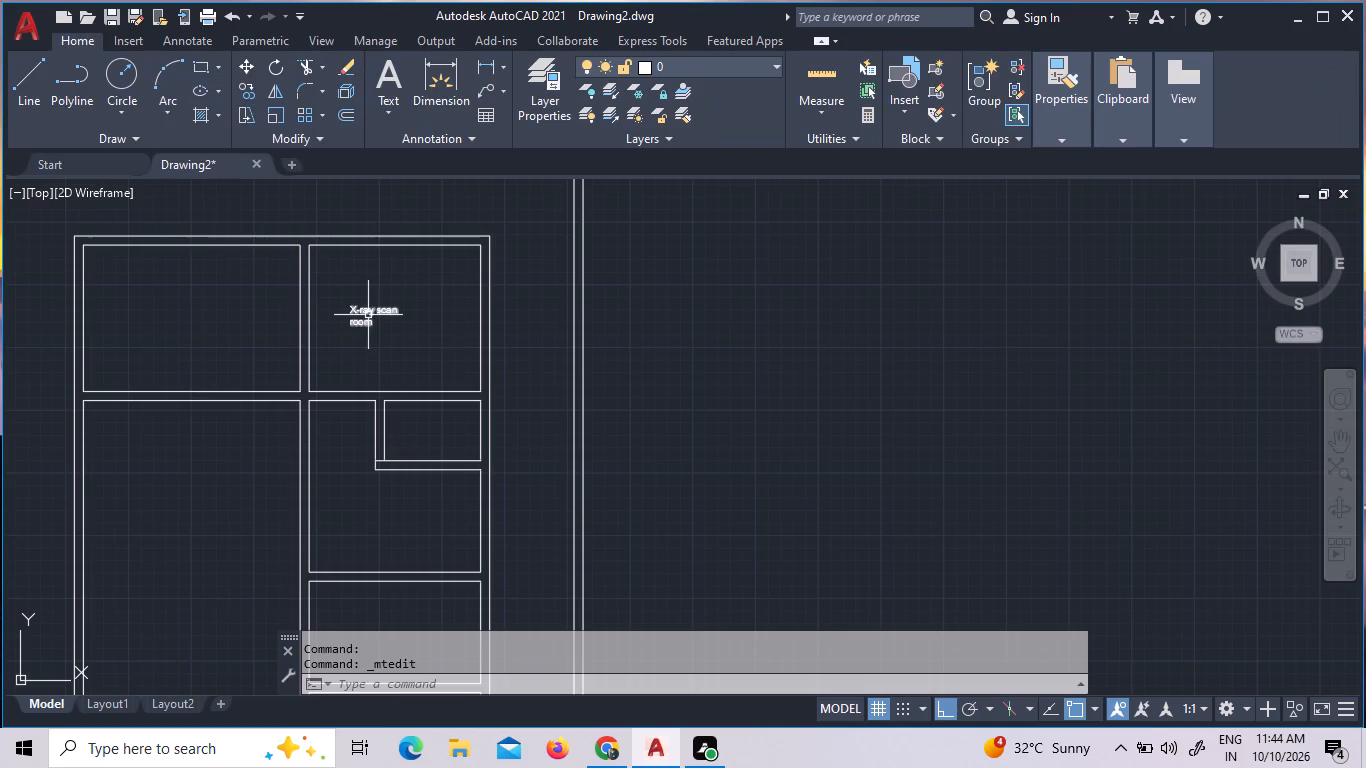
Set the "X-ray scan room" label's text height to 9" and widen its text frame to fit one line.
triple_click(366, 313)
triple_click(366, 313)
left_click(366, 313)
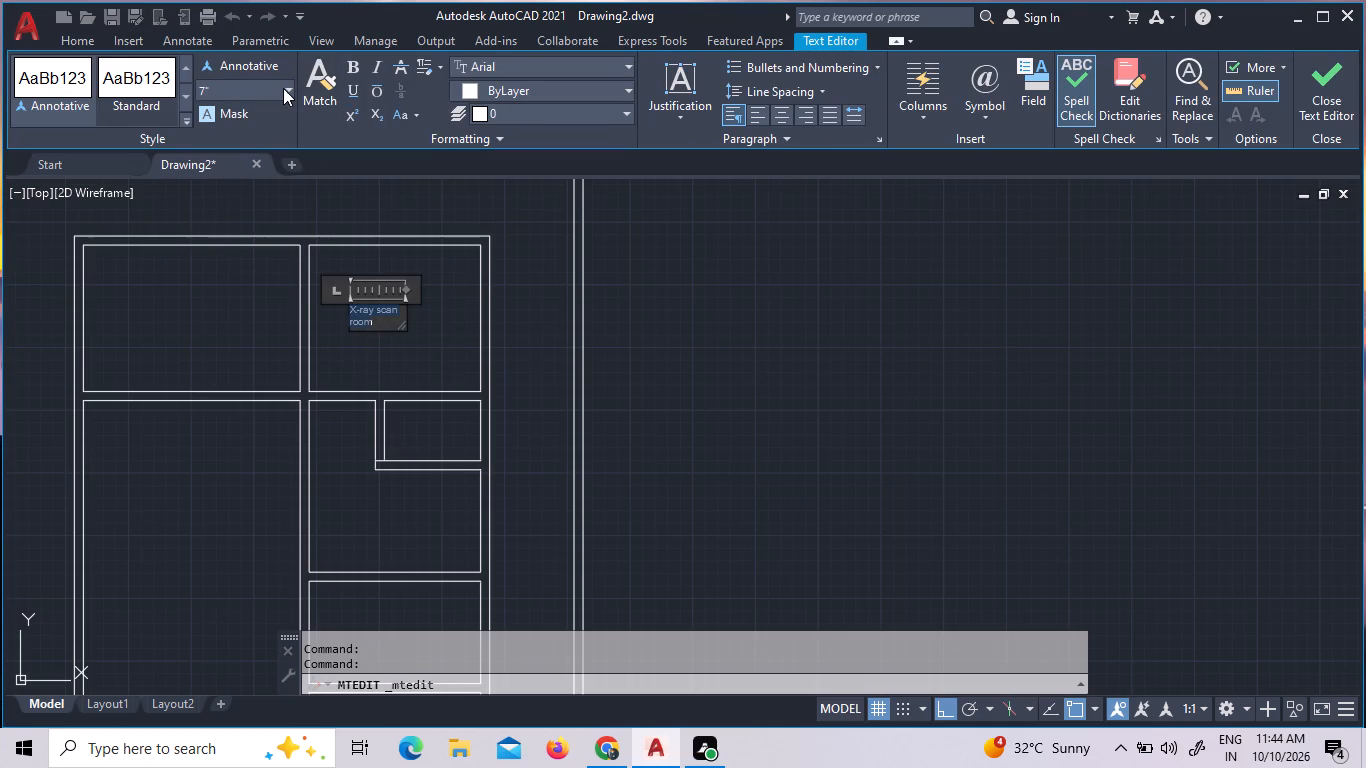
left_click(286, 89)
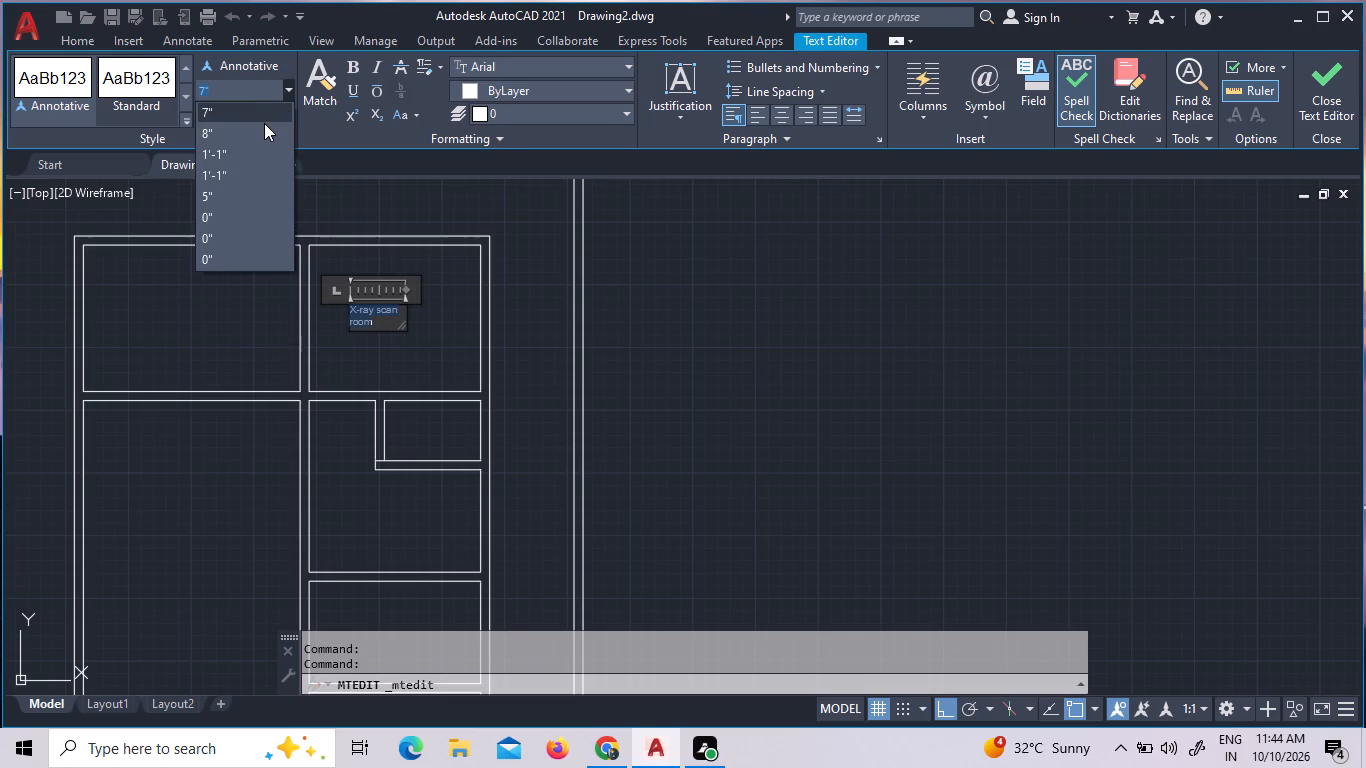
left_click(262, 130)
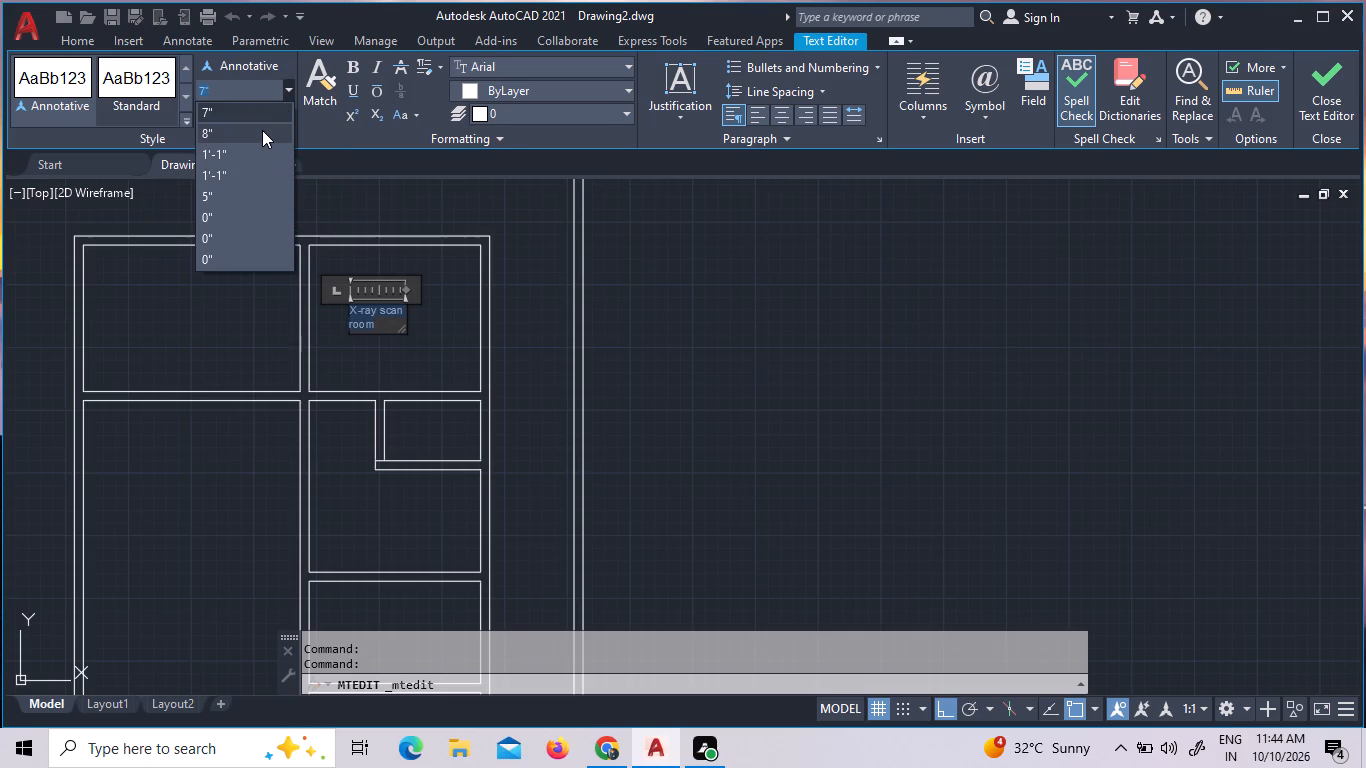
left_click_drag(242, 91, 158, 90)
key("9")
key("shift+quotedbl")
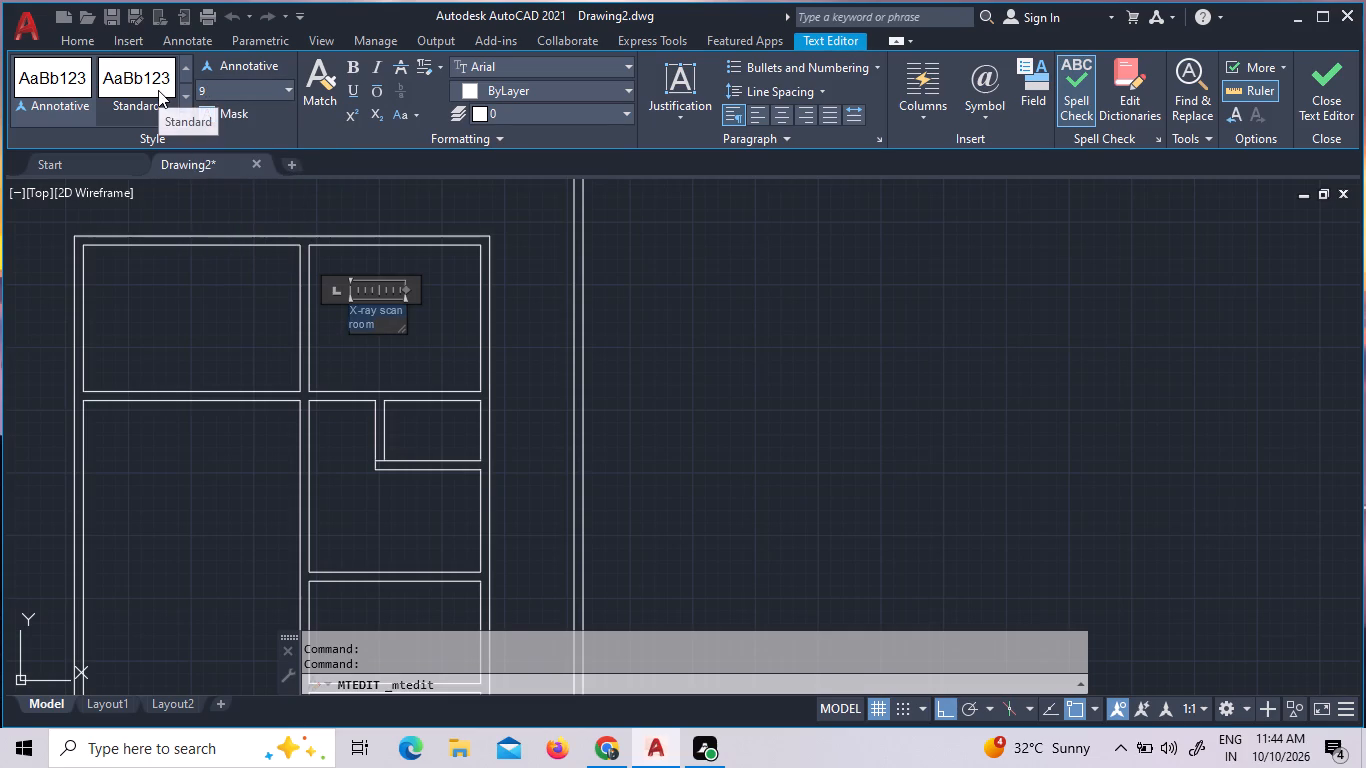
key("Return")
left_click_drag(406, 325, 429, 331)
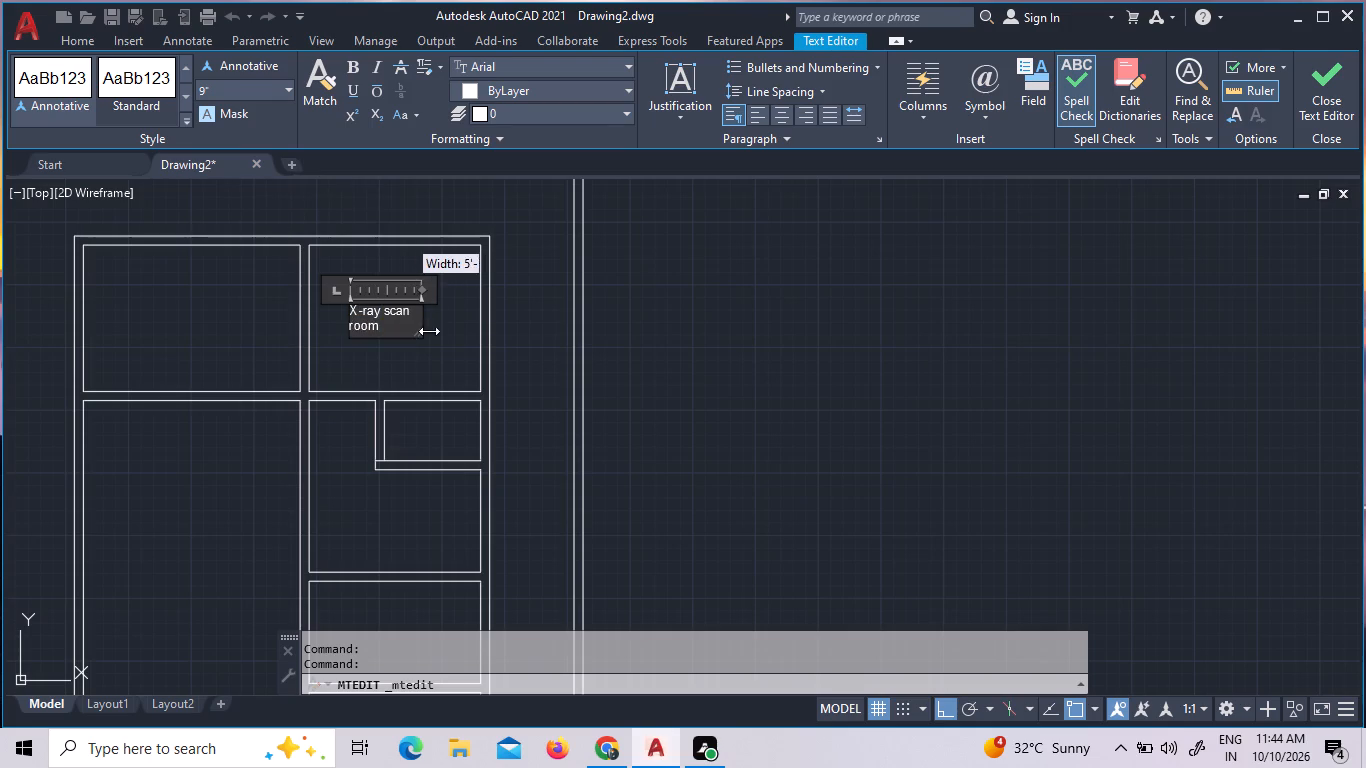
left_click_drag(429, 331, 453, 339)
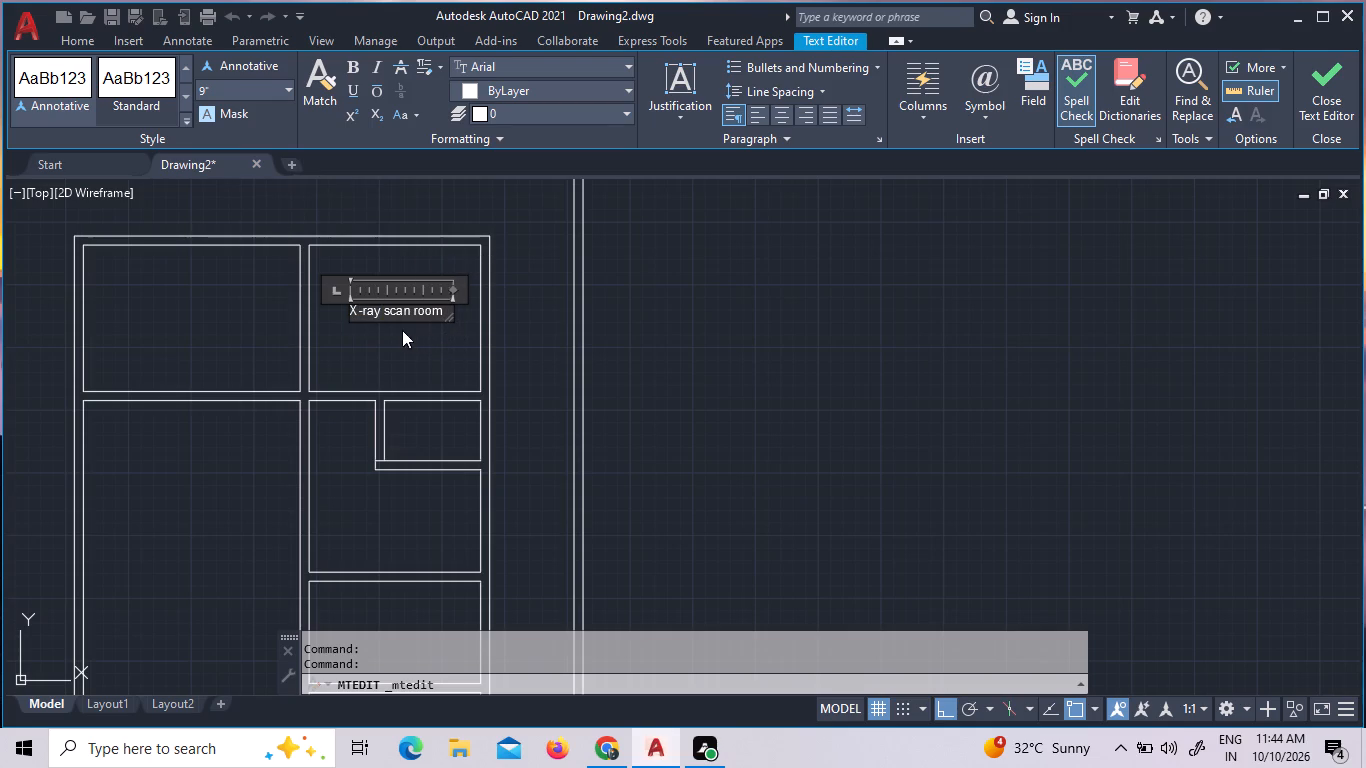
Set the "X-ray scan room" label's text height to 1'-1" and widen its text frame further.
left_click(291, 92)
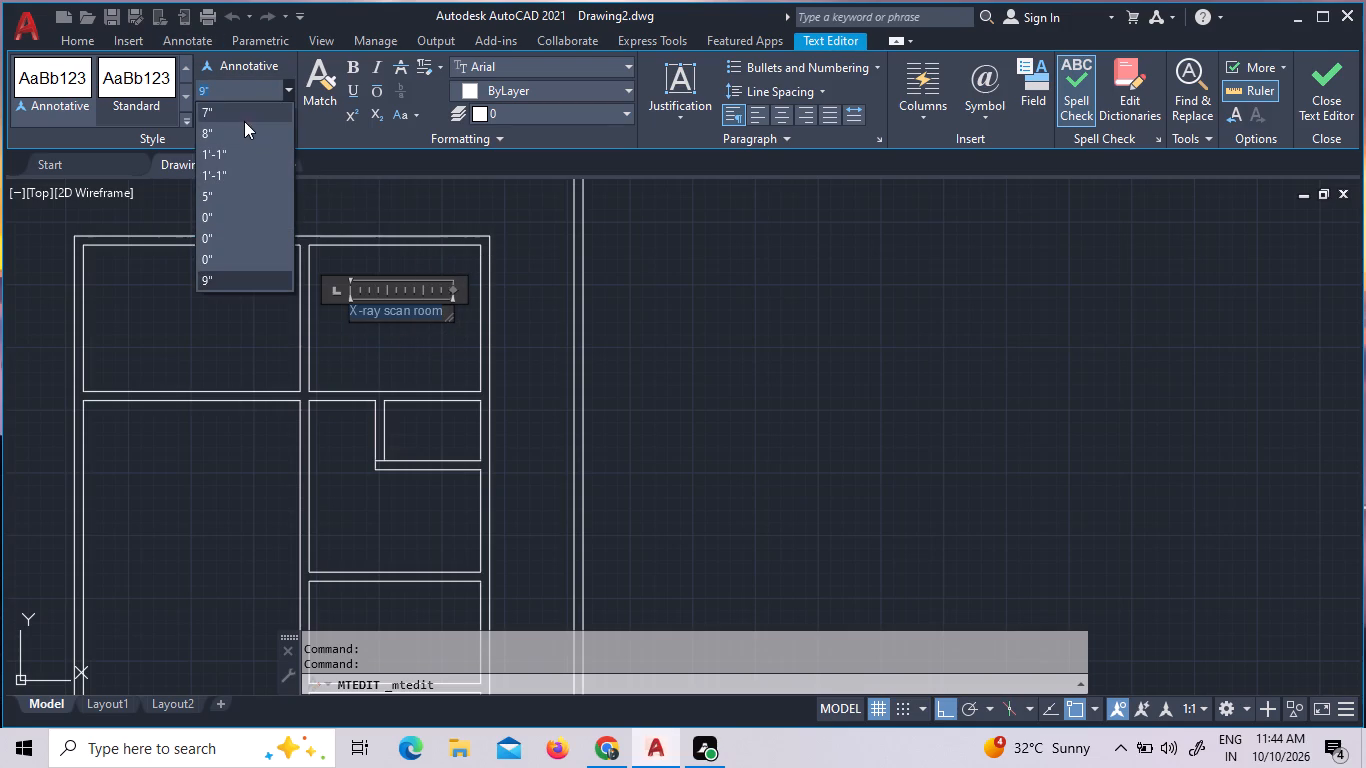
left_click(241, 149)
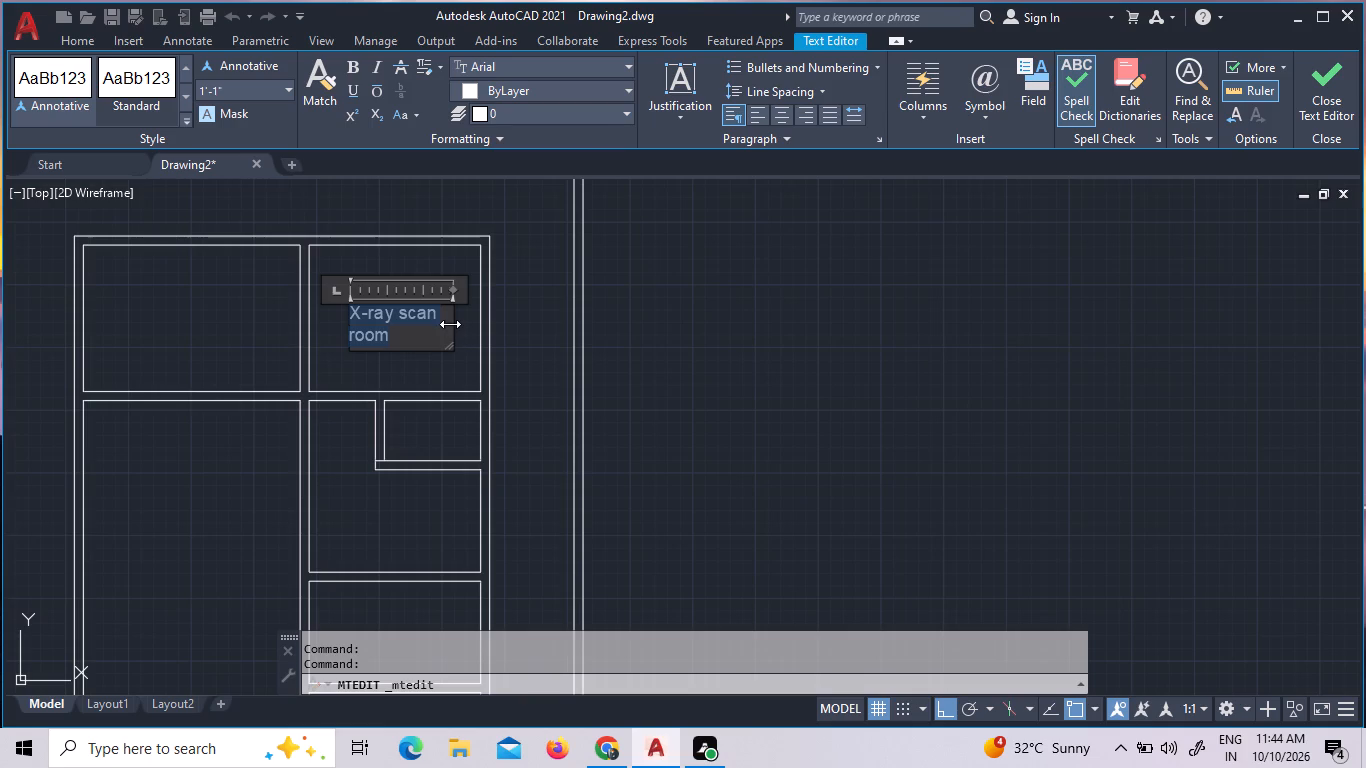
left_click_drag(450, 324, 468, 327)
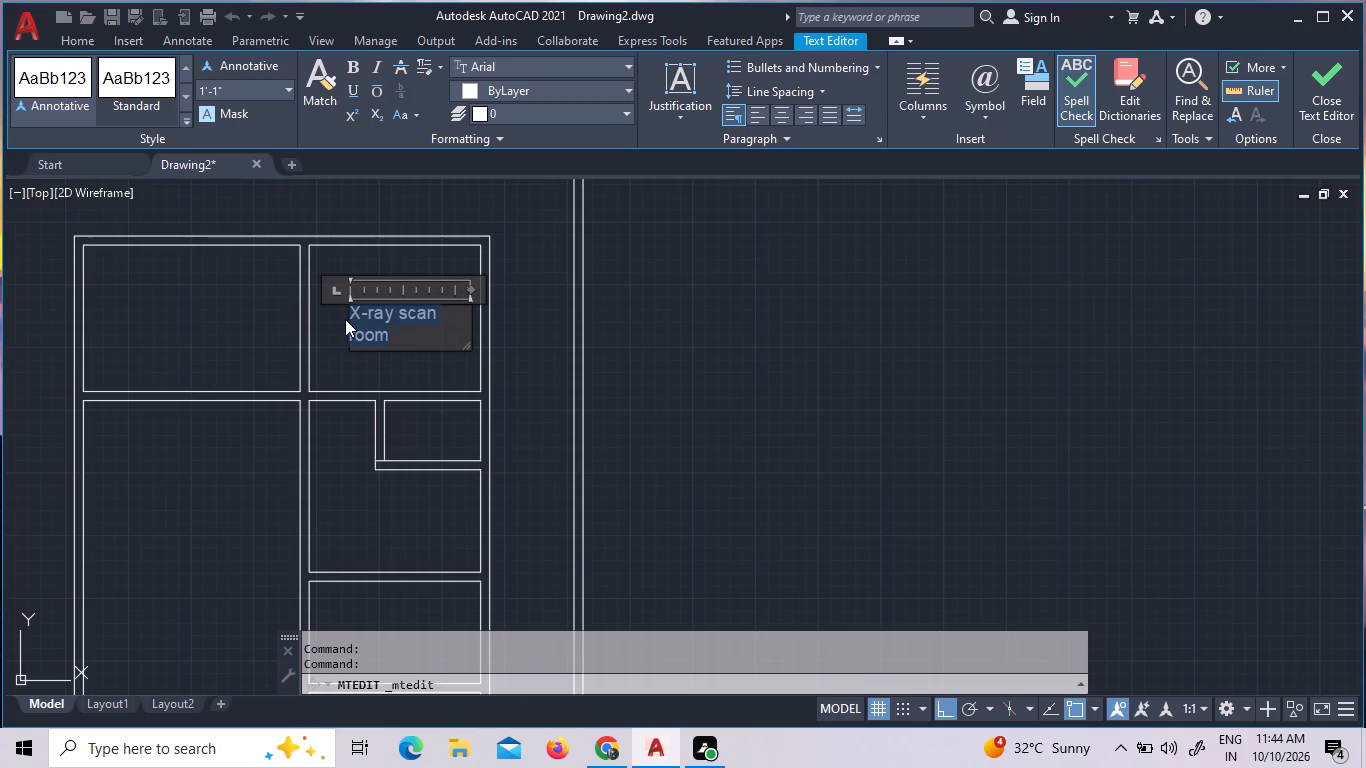
left_click(361, 352)
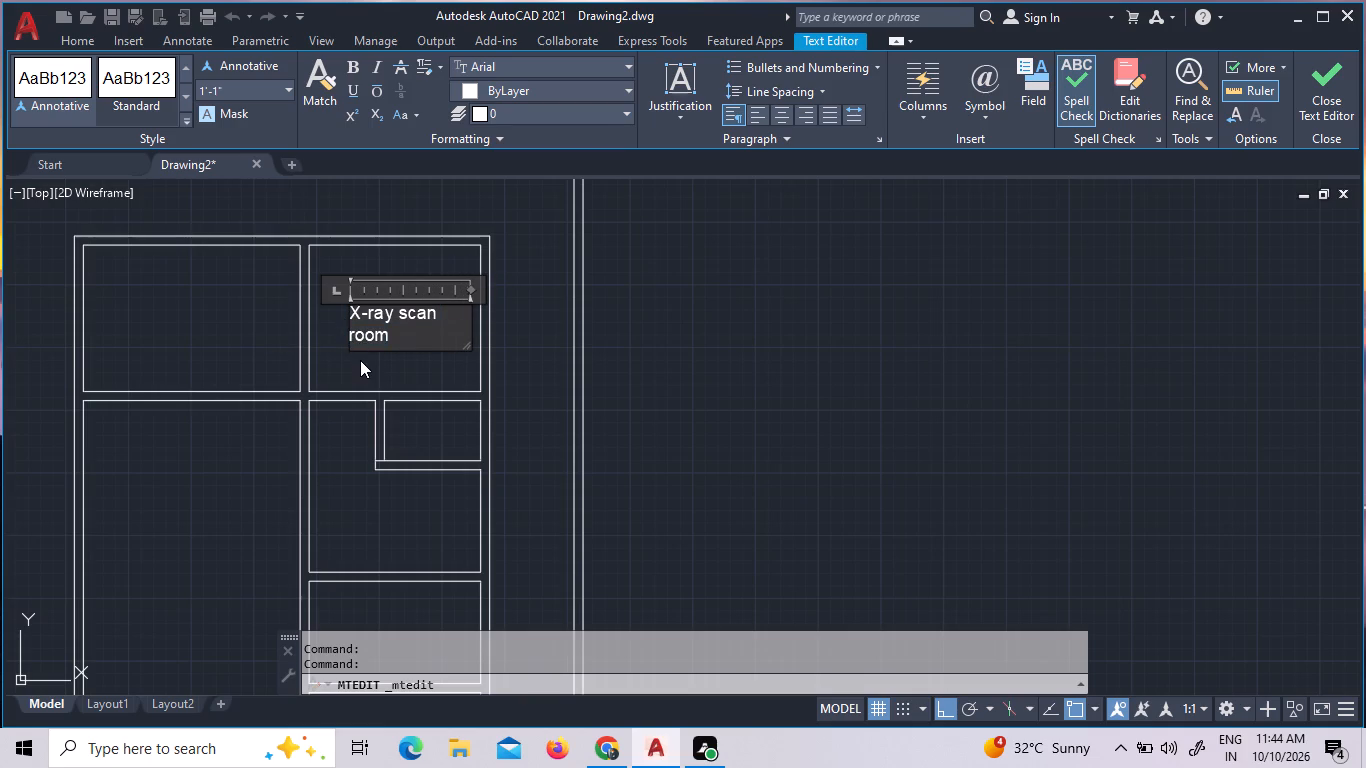
left_click(360, 361)
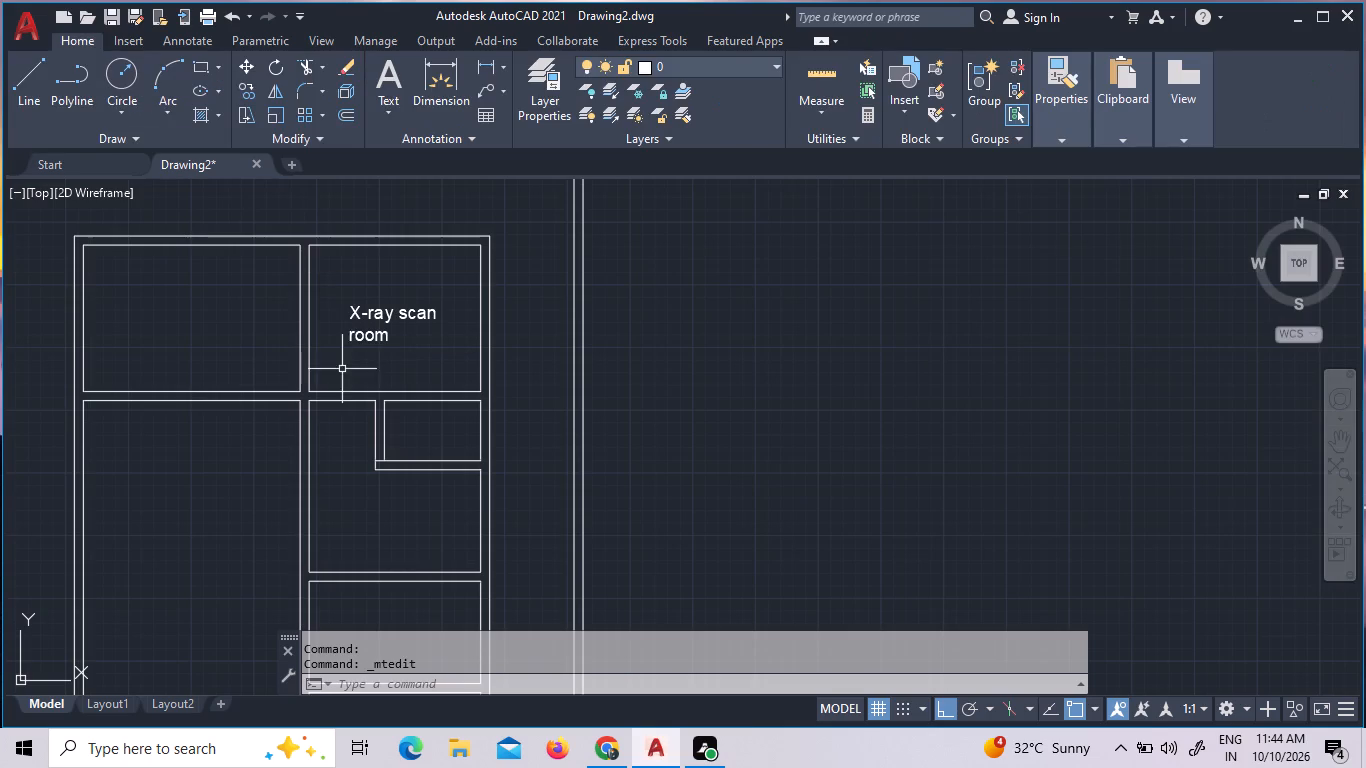
Draw a short vertical line across the horizontal wall at the X-ray scan room's lower-left corner.
left_click(34, 82)
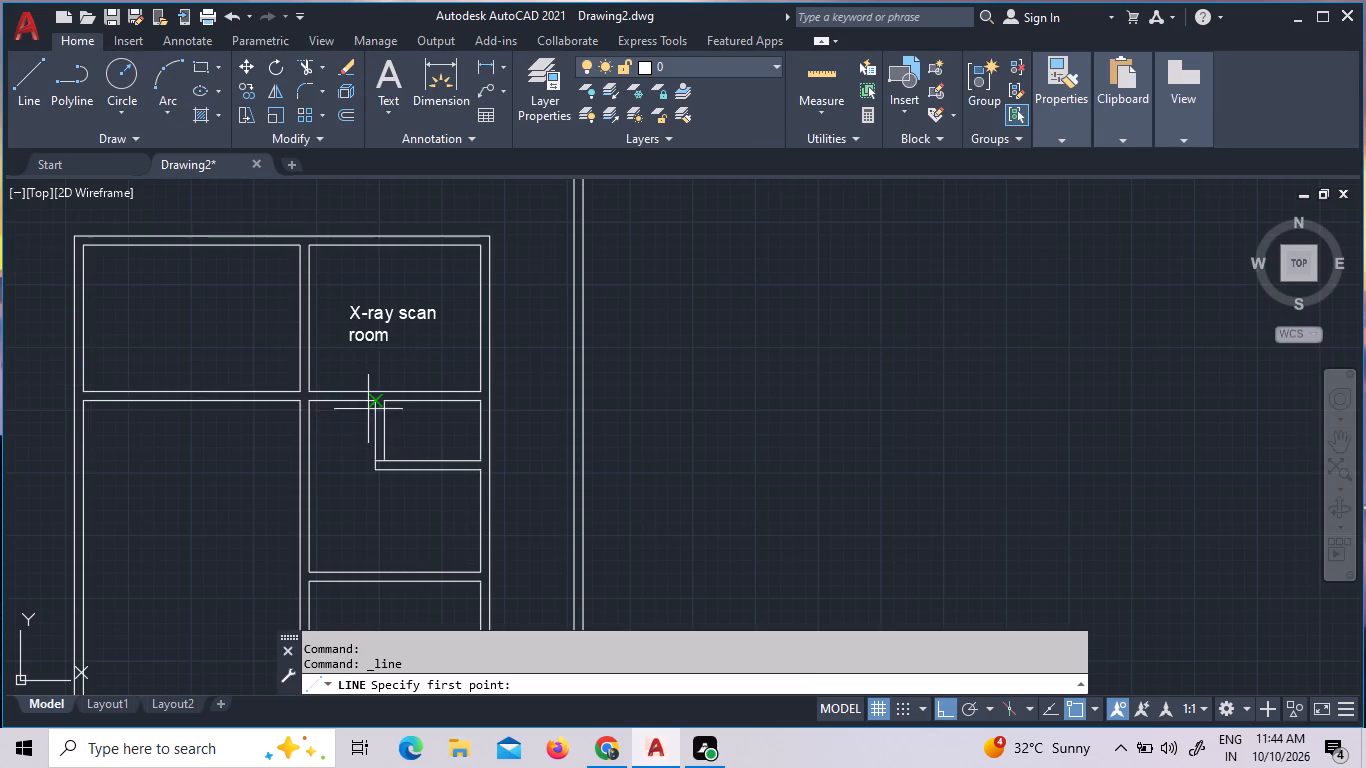
left_click(308, 403)
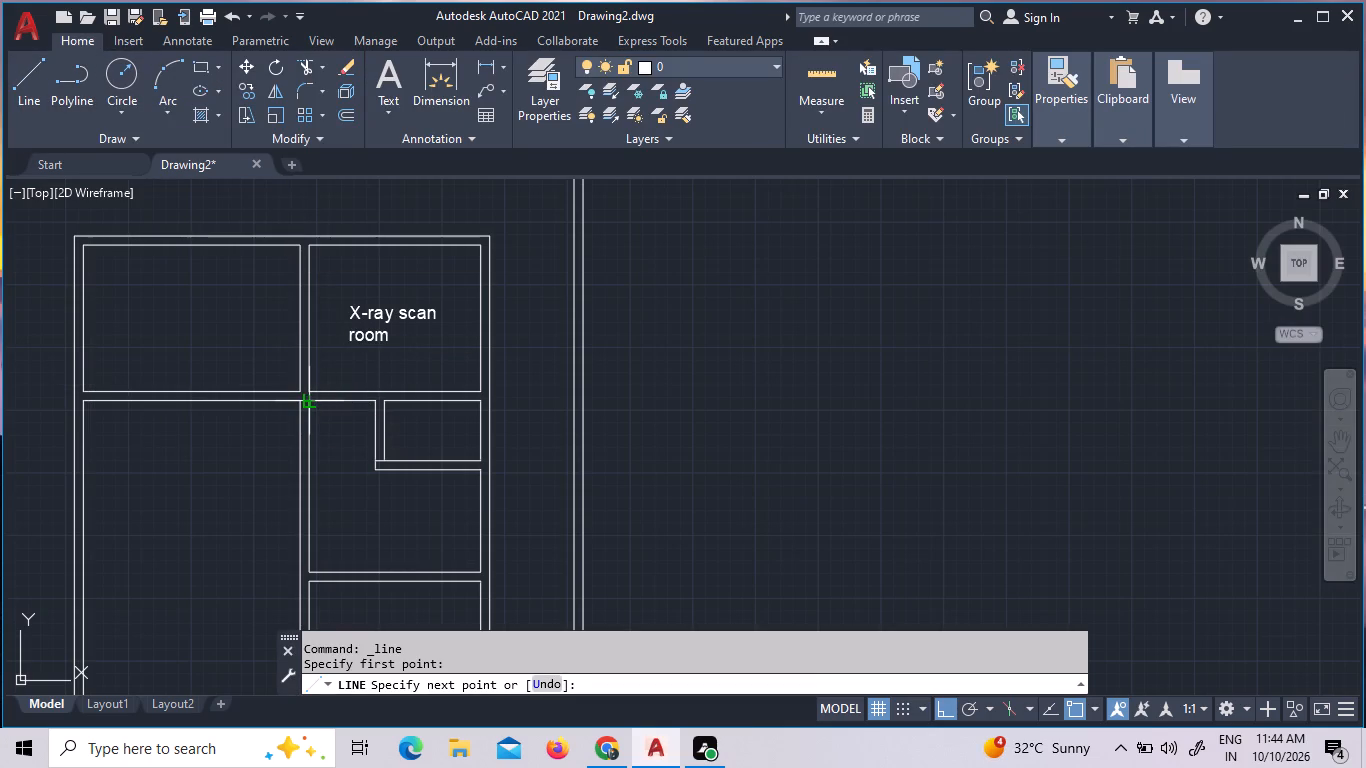
left_click(308, 387)
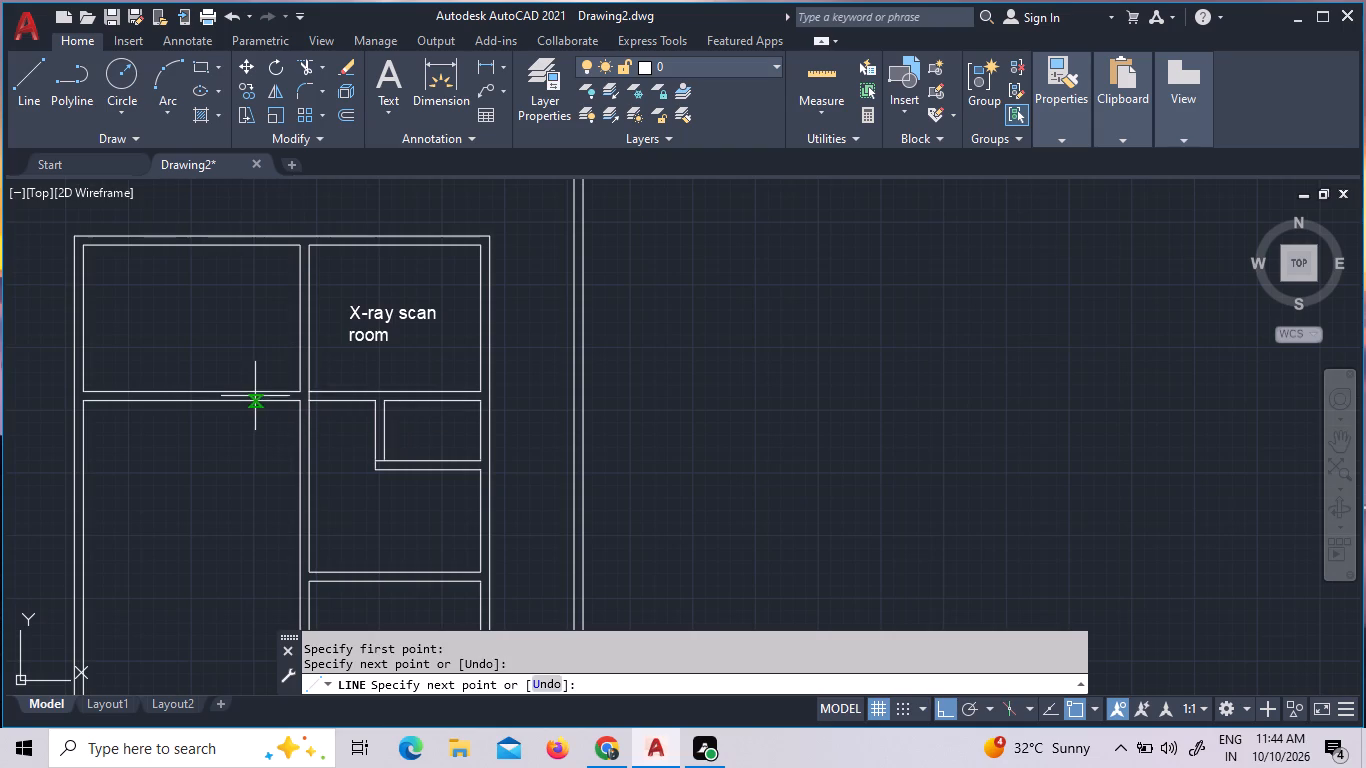
key("Escape")
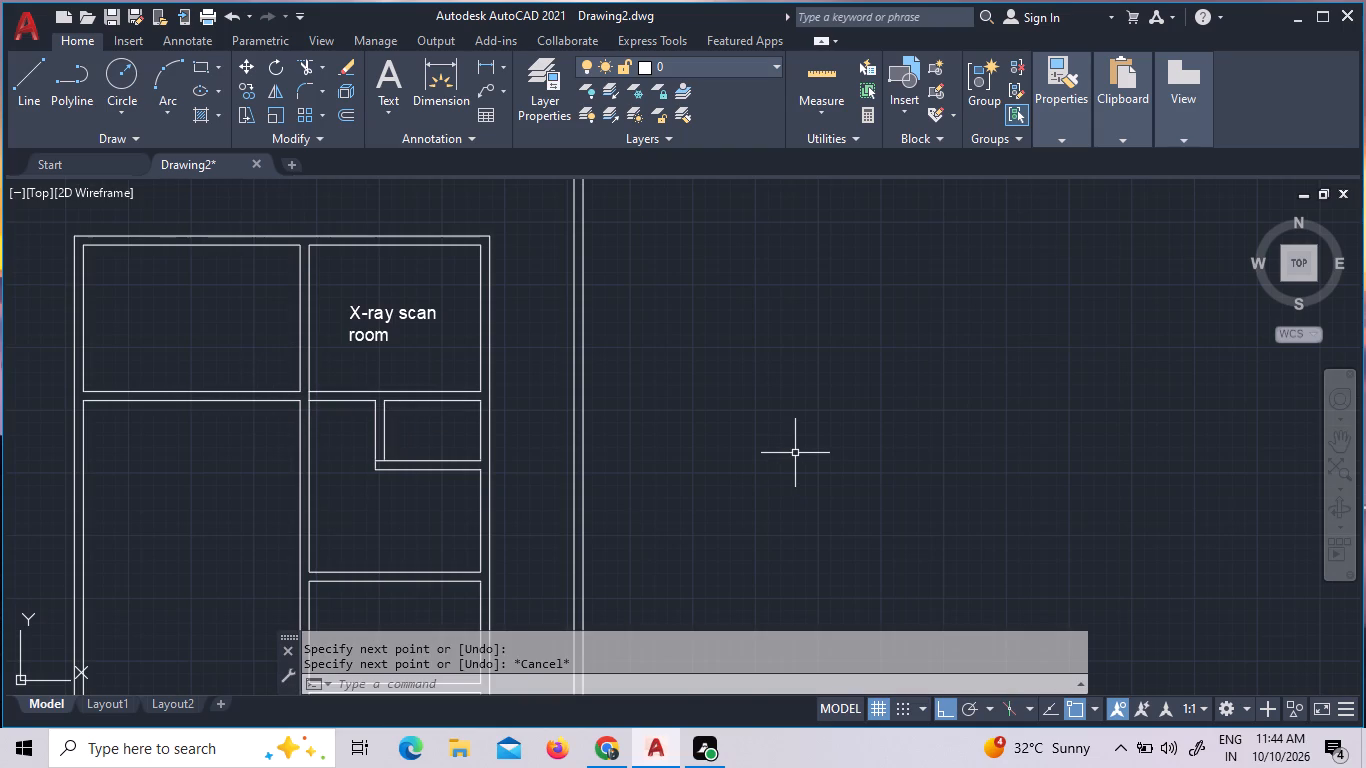
Insert the Door - Imperial block from the architectural tool palette into the empty area beside the floor plan.
type("tp")
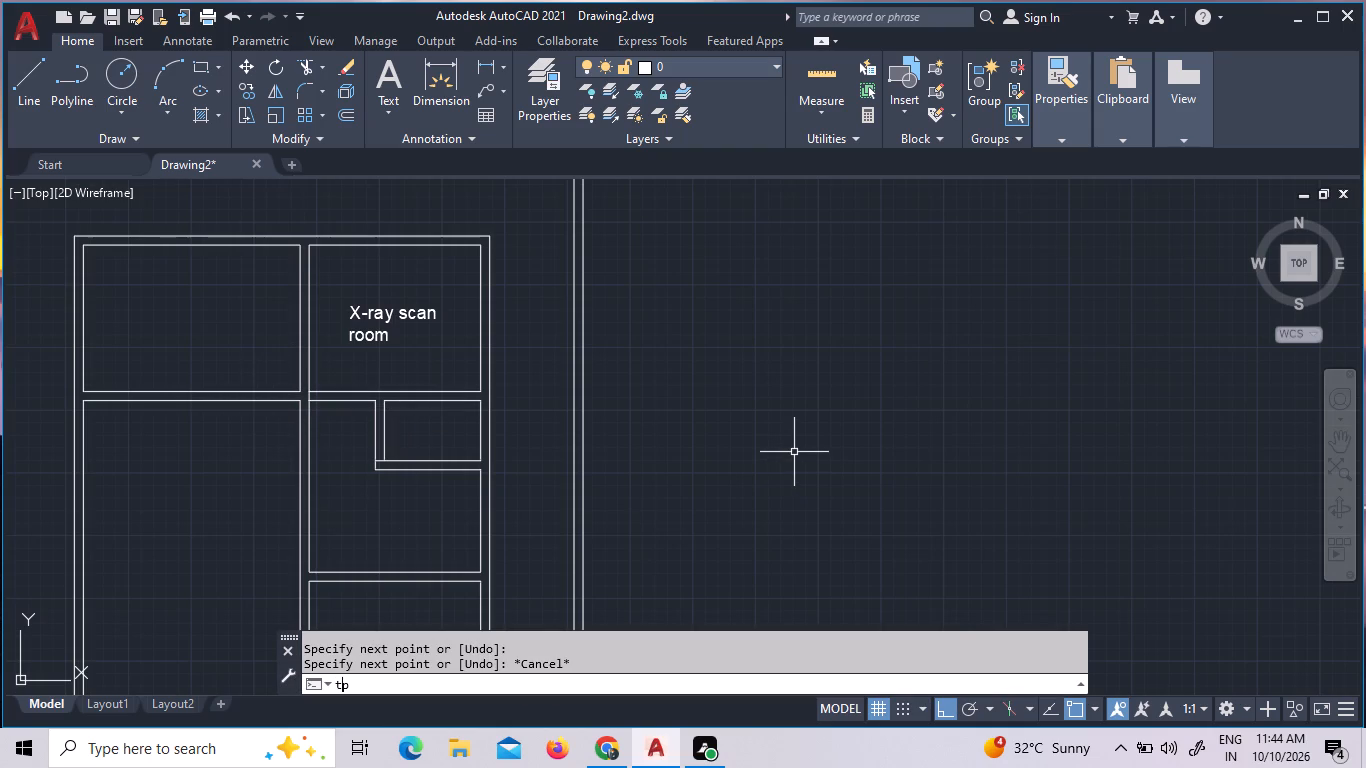
key("Return")
left_click_drag(862, 156, 1041, 458)
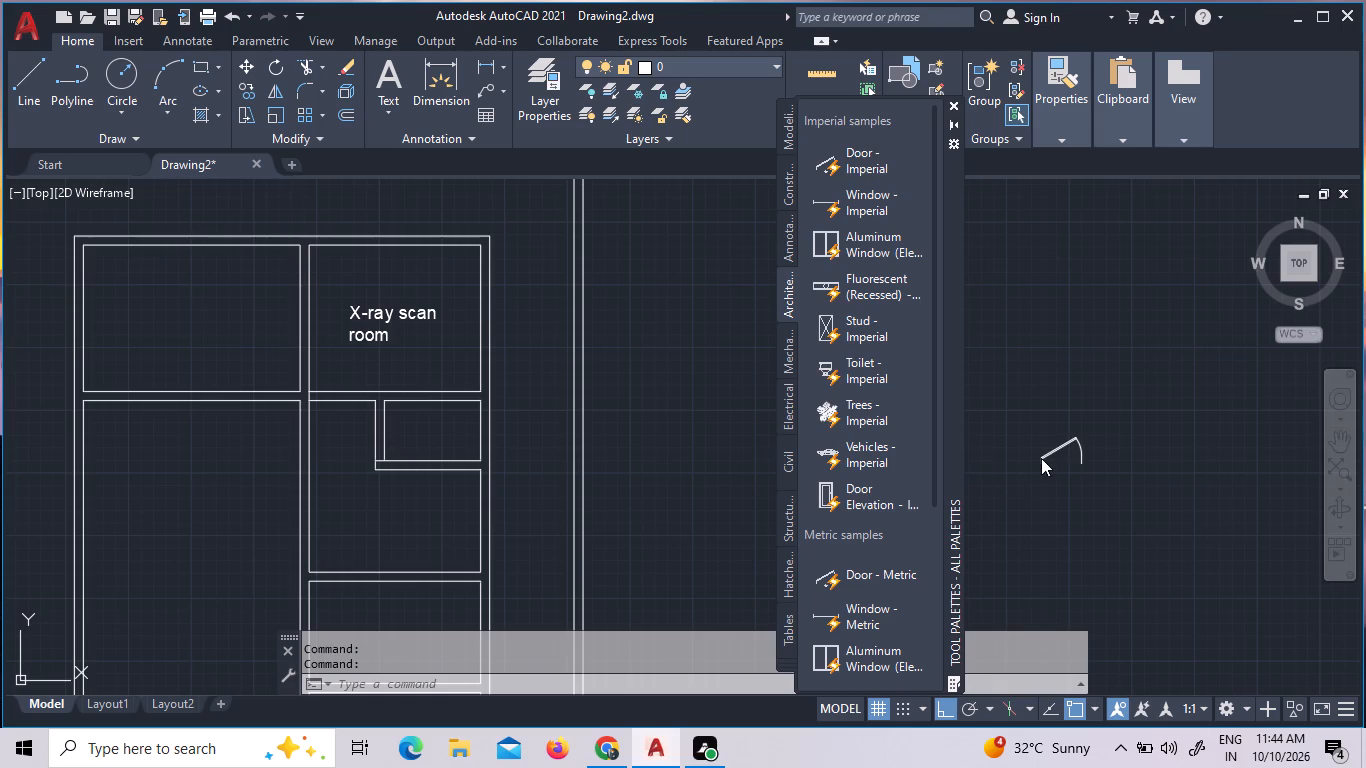
left_click(951, 101)
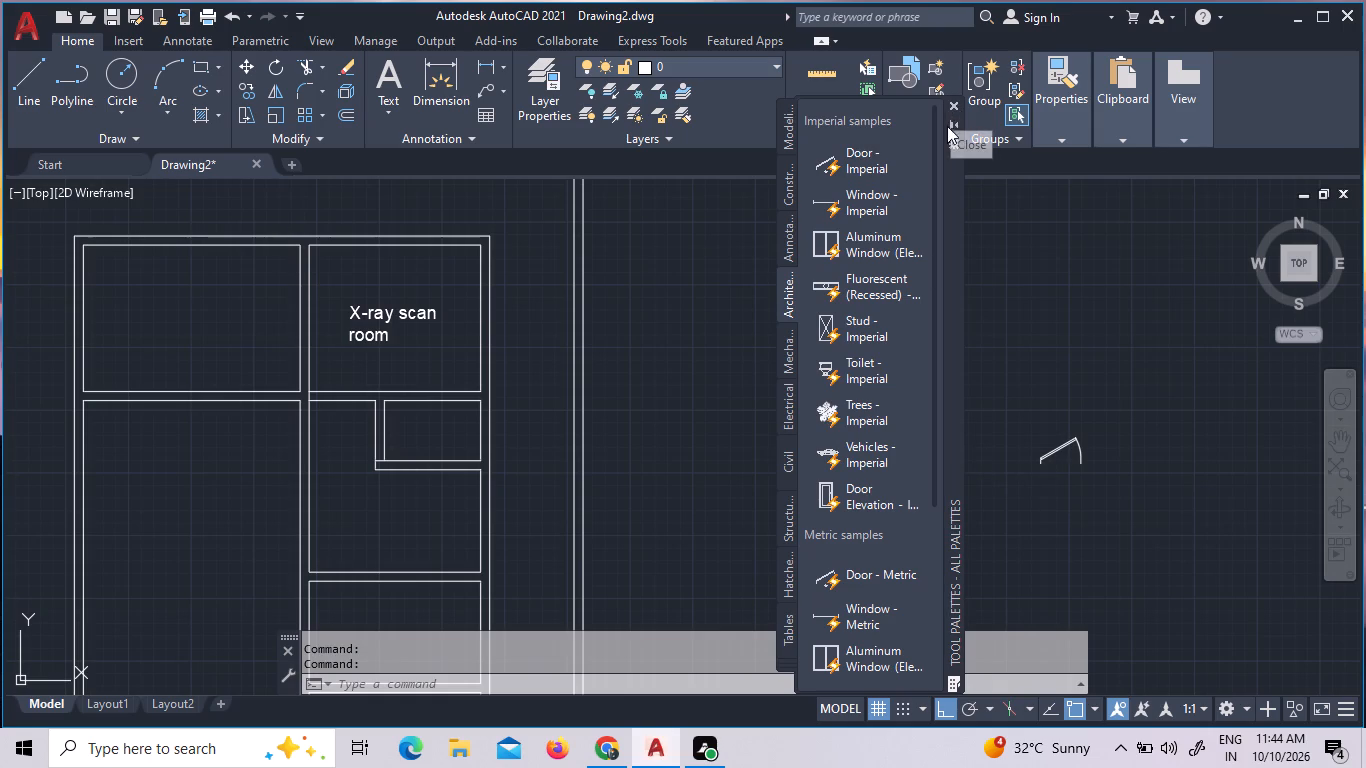
Set the door block's opening angle to Open 90º.
left_click(1124, 493)
left_click(946, 343)
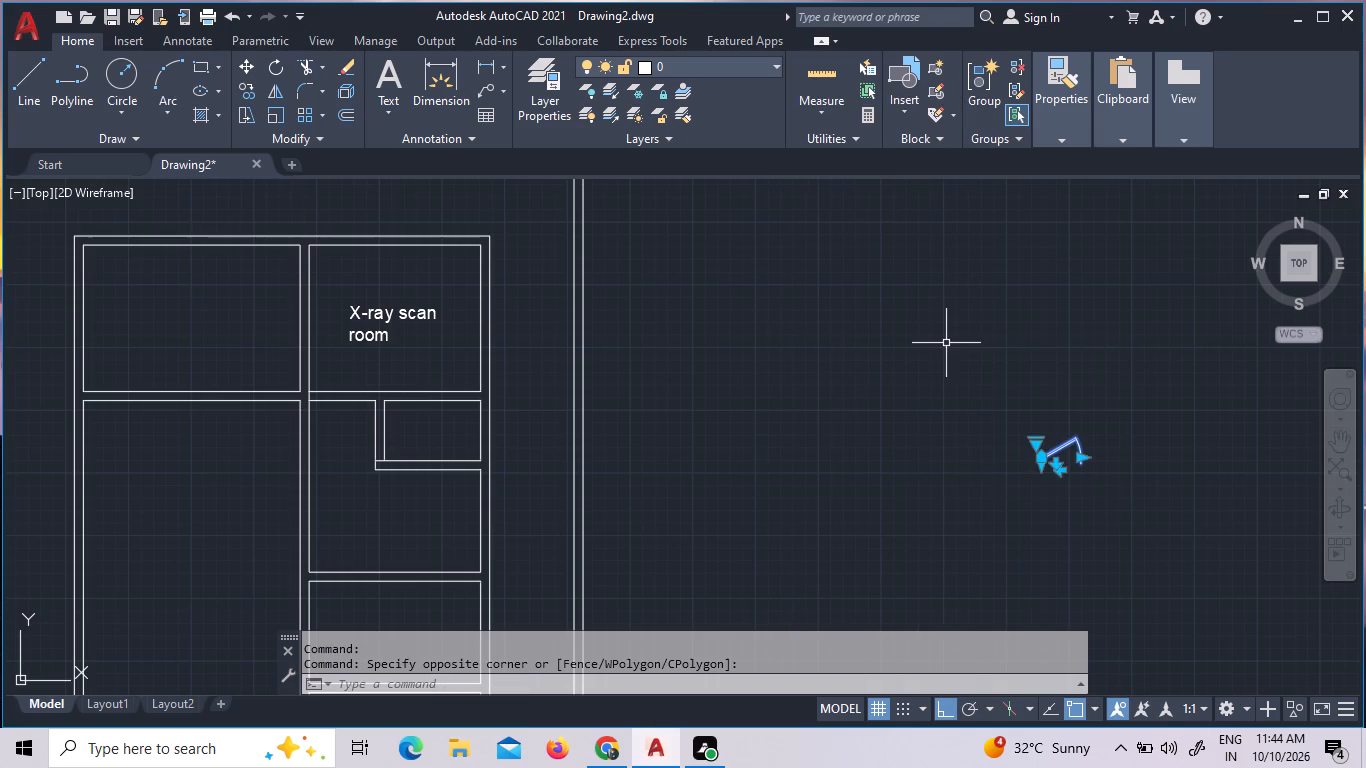
right_click(946, 343)
left_click(879, 334)
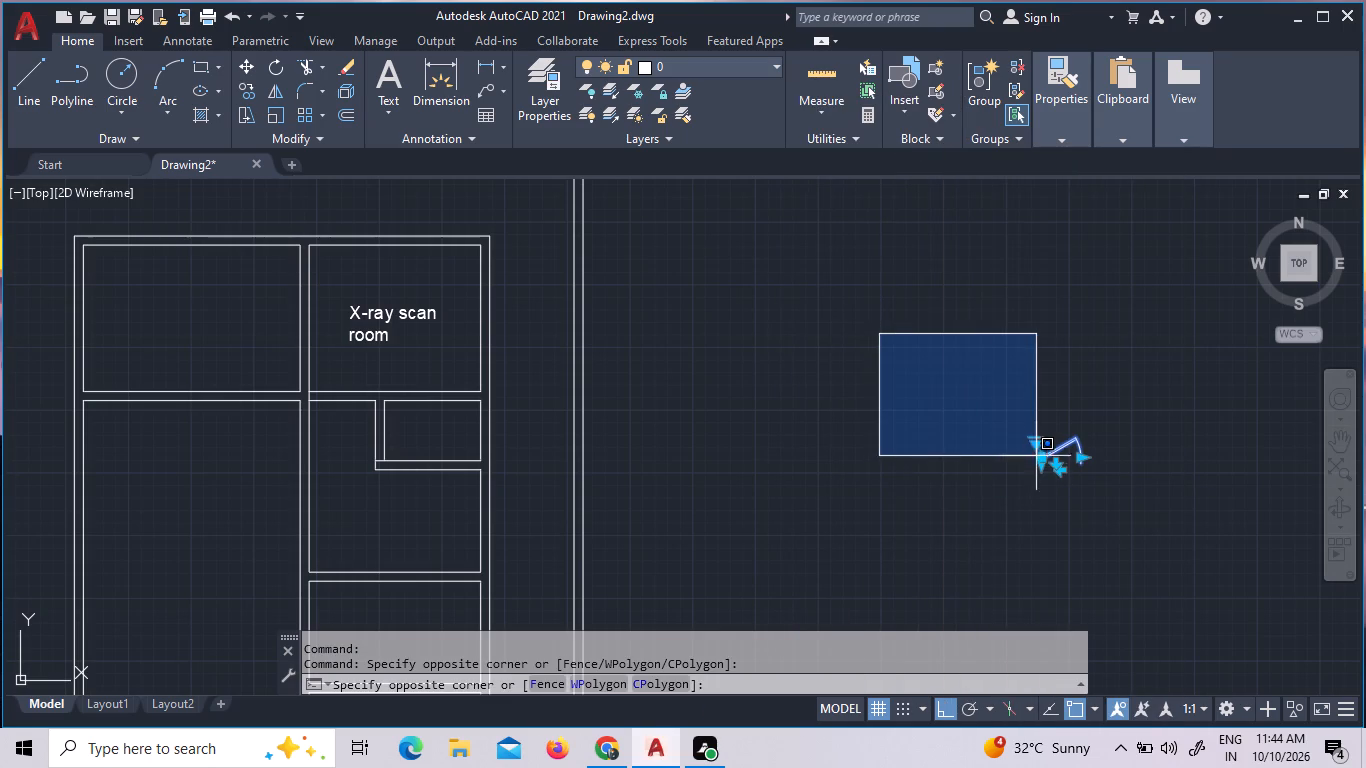
left_click(998, 442)
left_click(1036, 446)
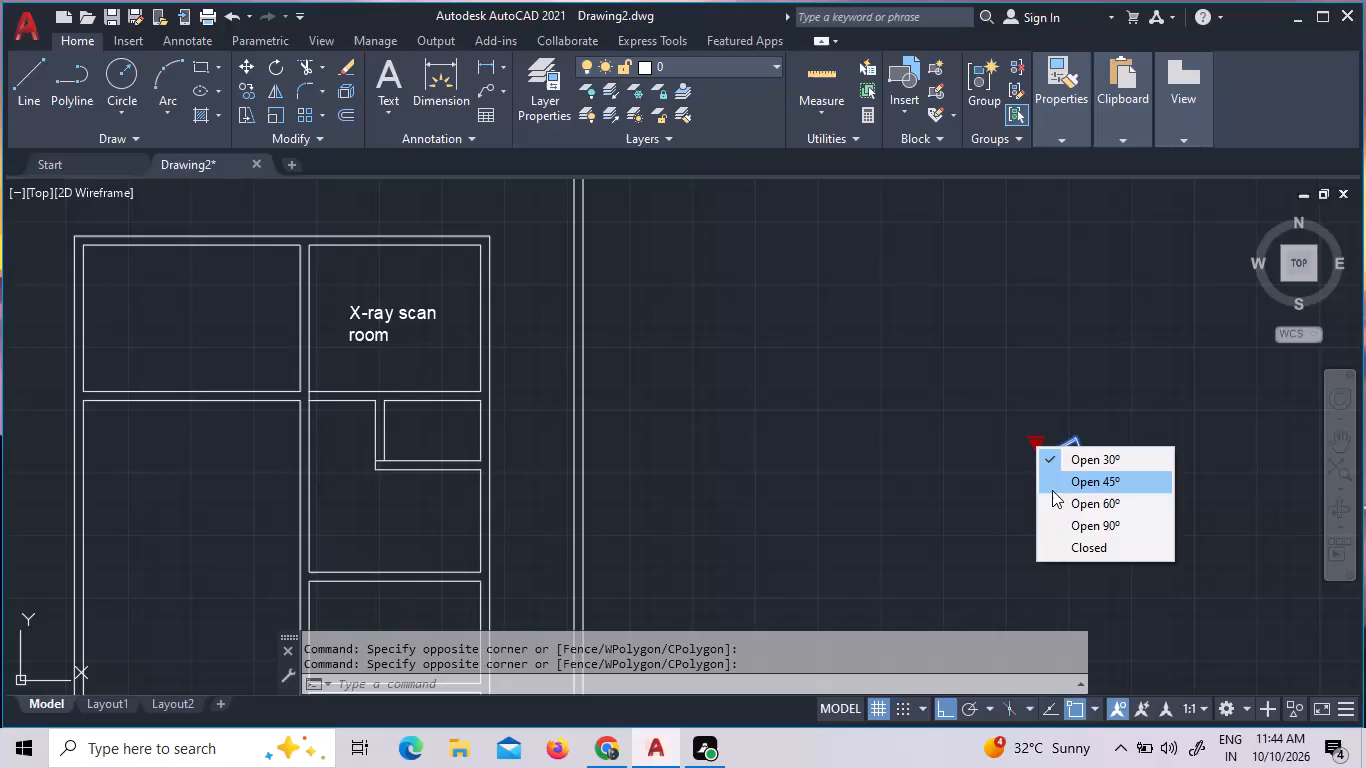
left_click(1061, 521)
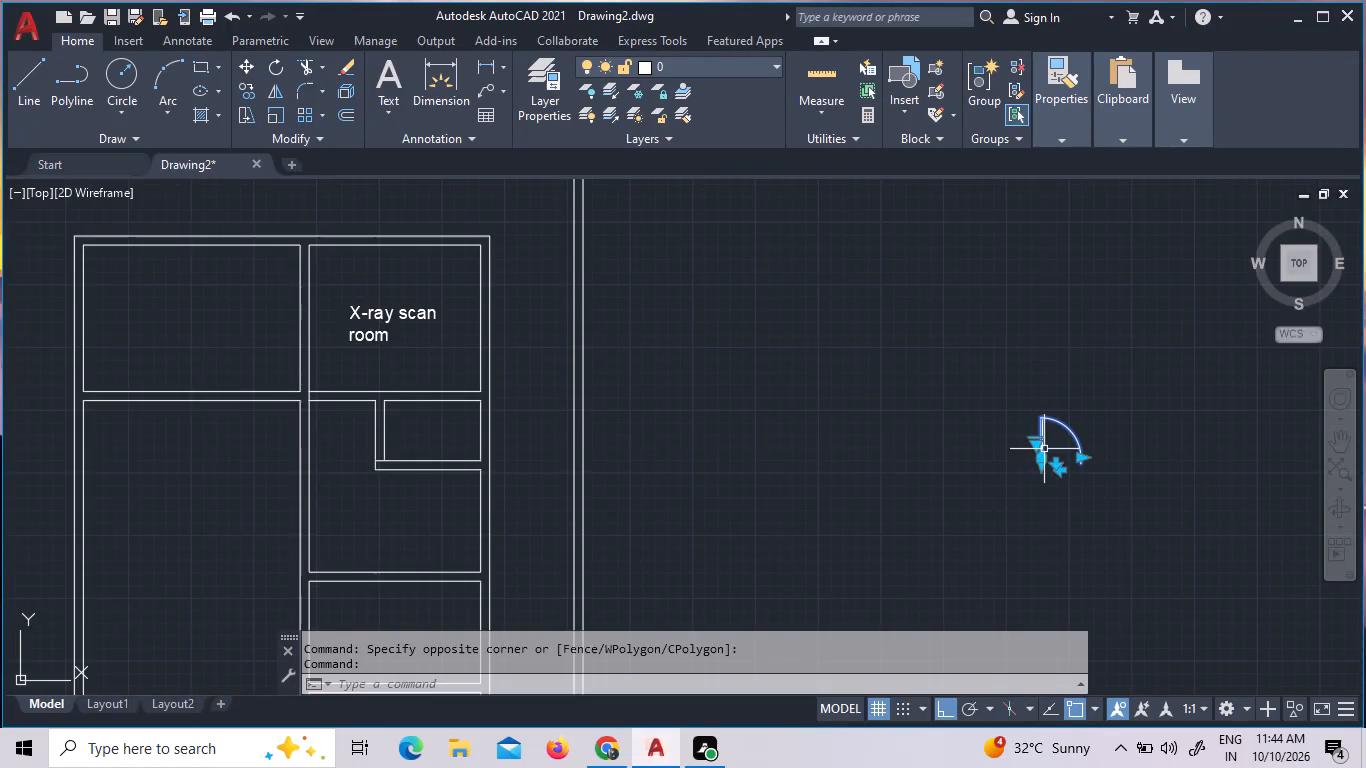
left_click(1083, 463)
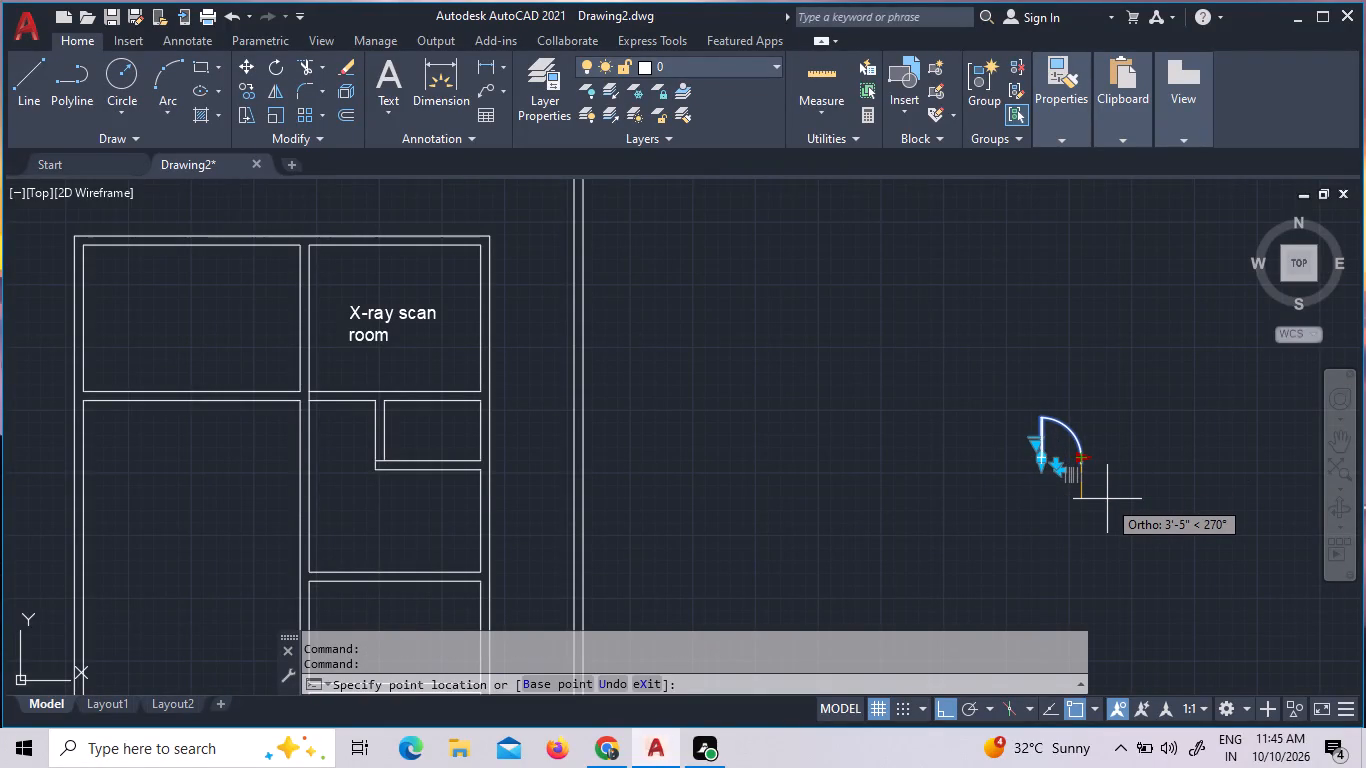
key("Escape")
Move the door block with Ortho off into the X-ray scan room, near its lower-left corner.
middle_click_drag(1066, 454, 958, 409)
middle_click(950, 412)
middle_click(948, 419)
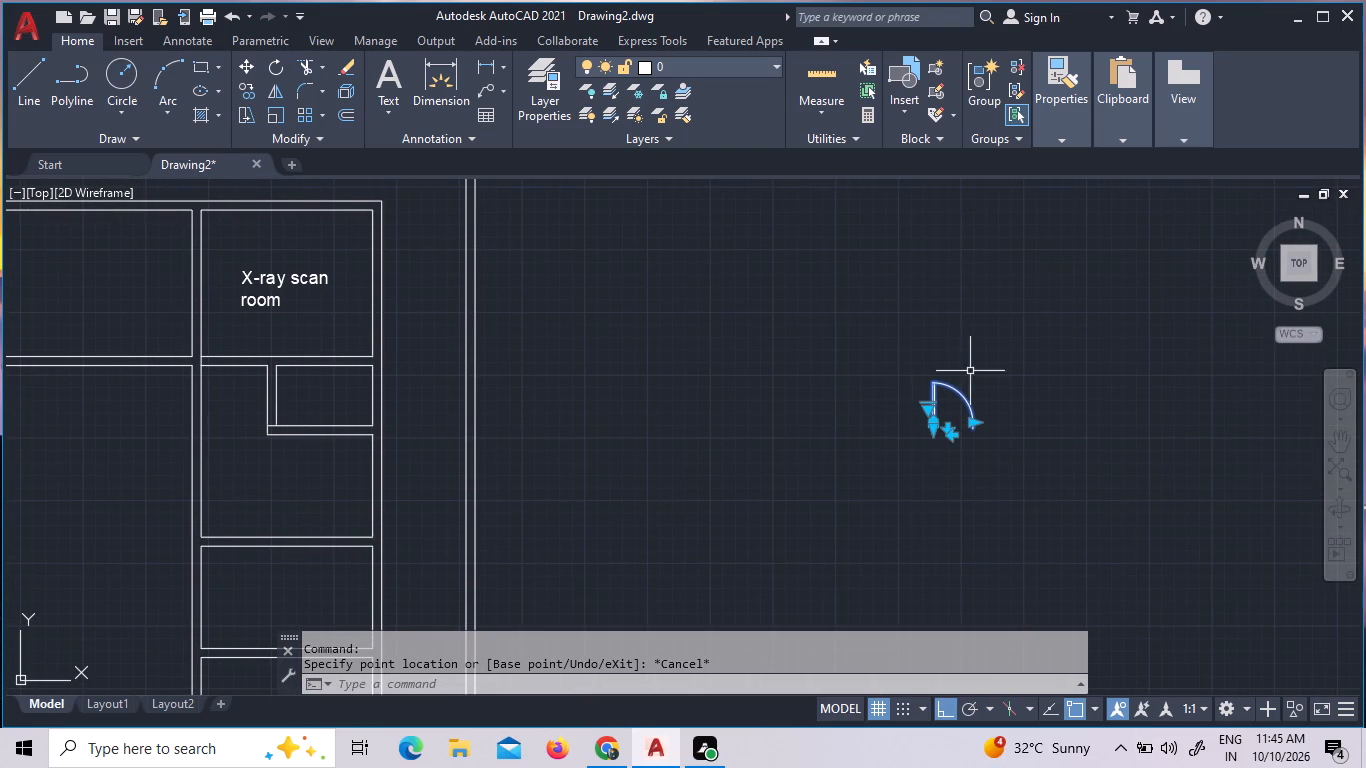
left_click(989, 445)
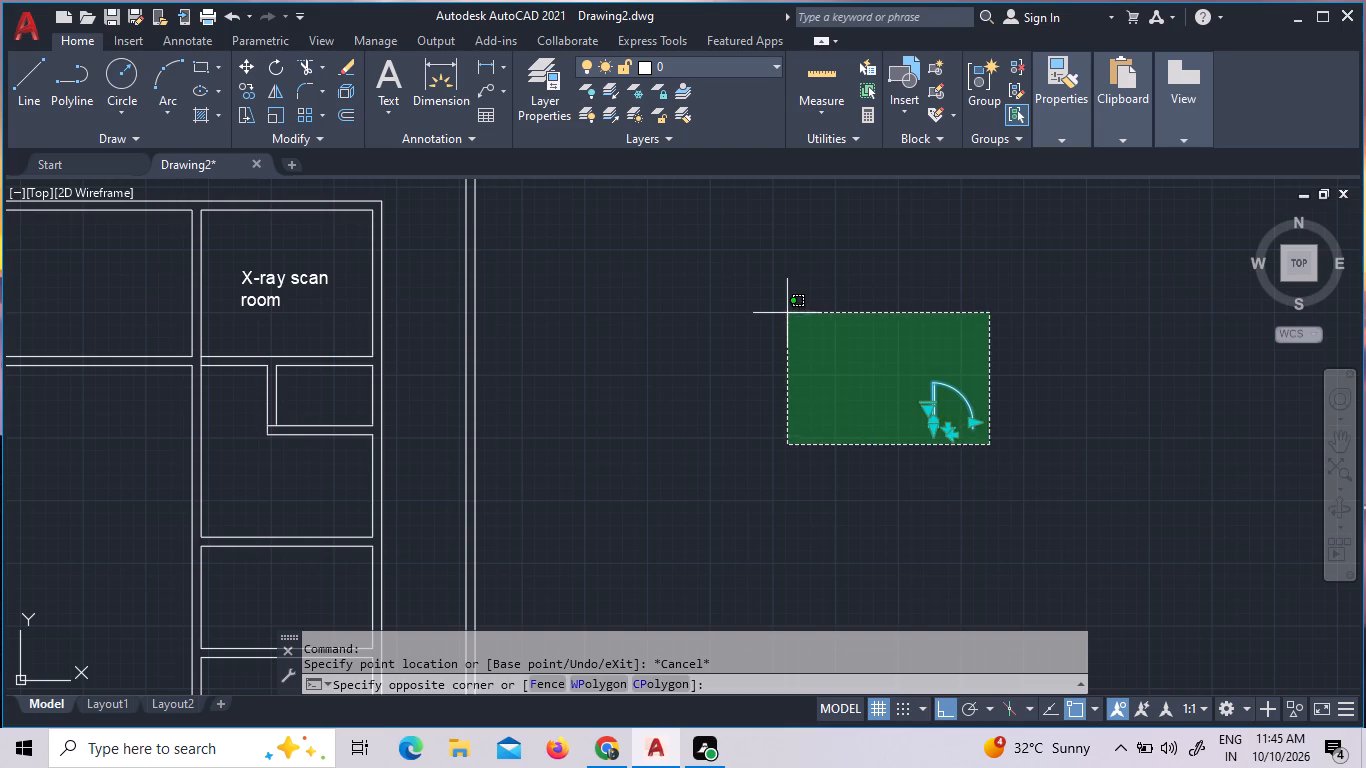
left_click(787, 313)
right_click(790, 311)
left_click(855, 396)
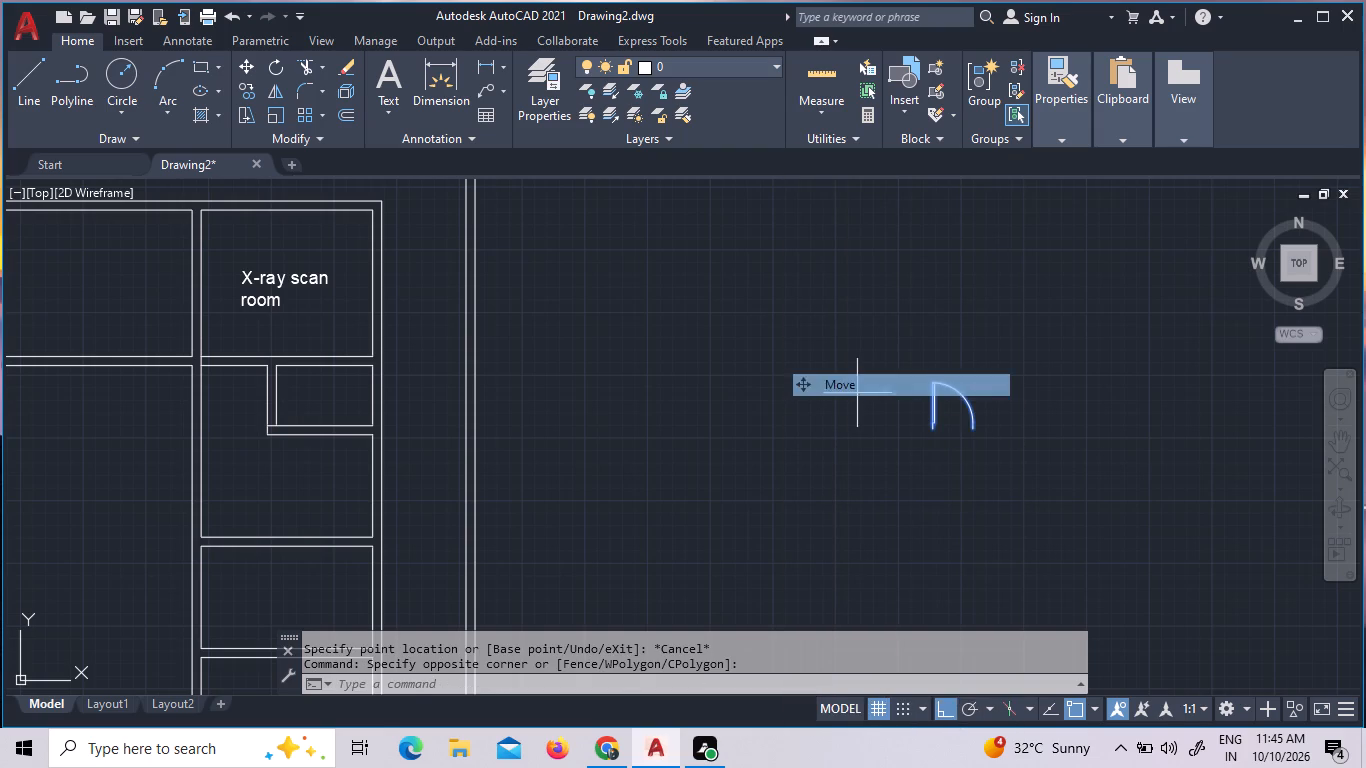
left_click(1030, 441)
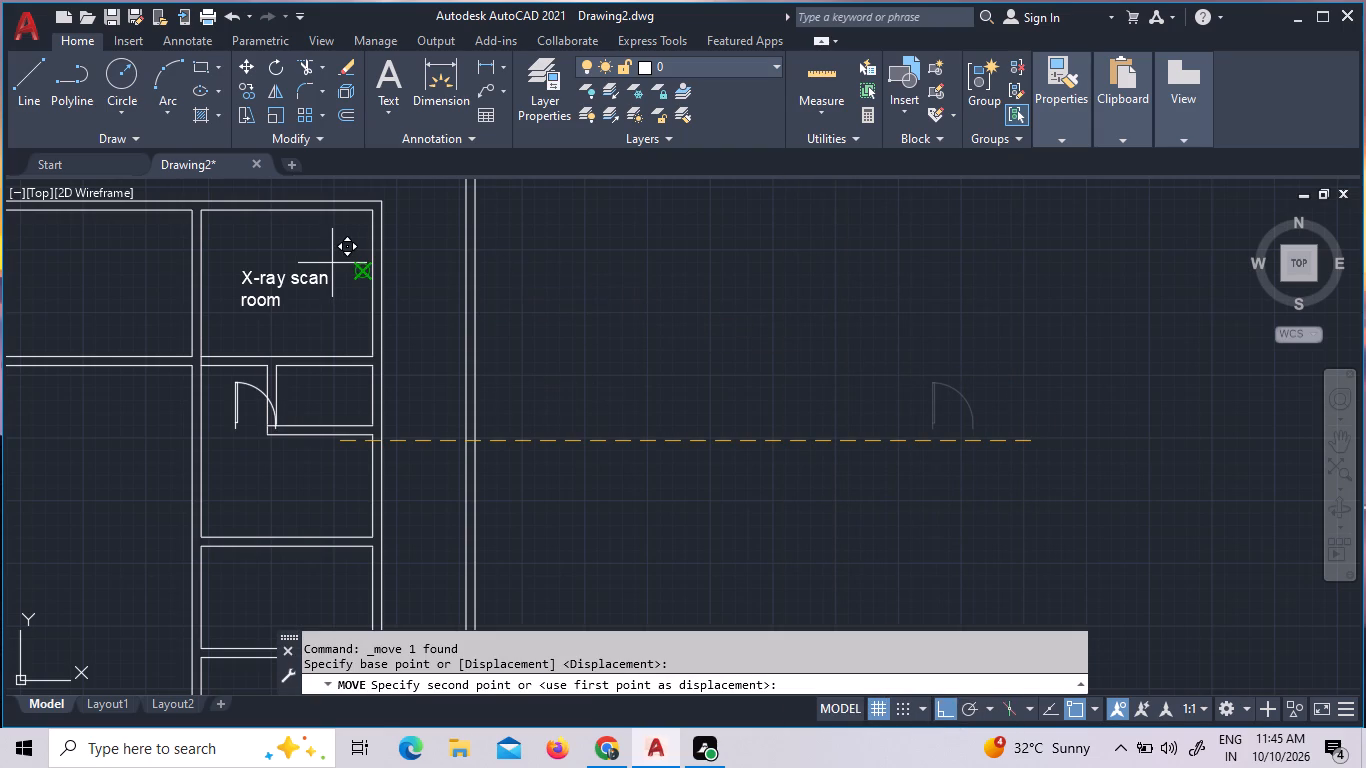
key("F8")
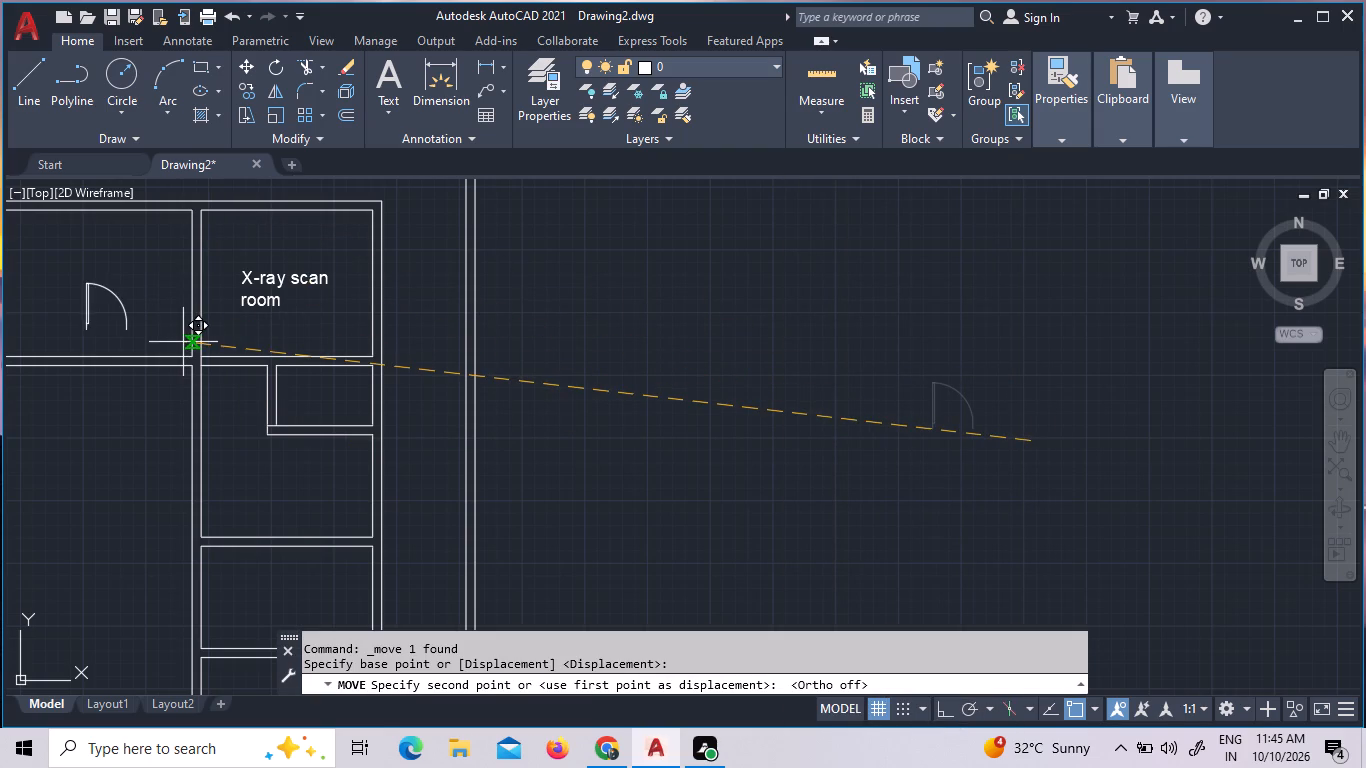
middle_click_drag(182, 342, 431, 480)
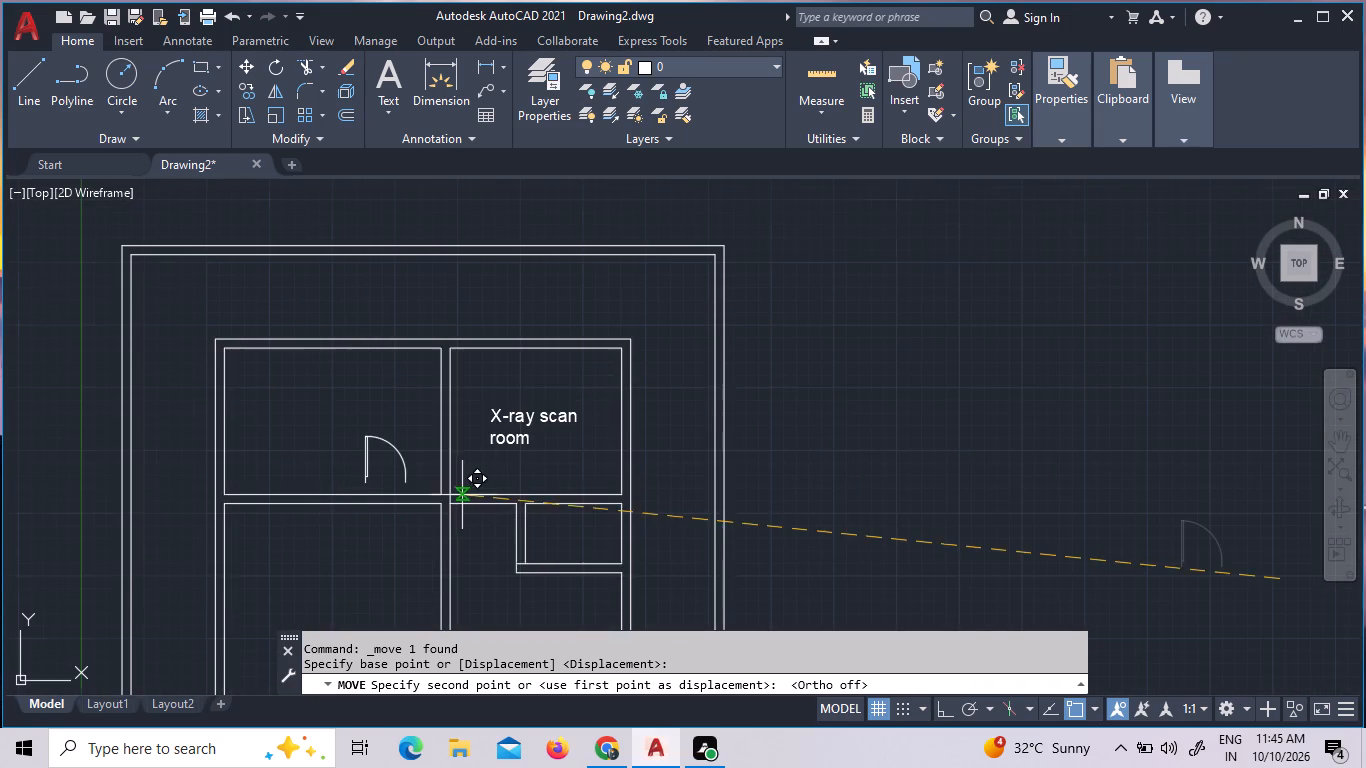
left_click(557, 505)
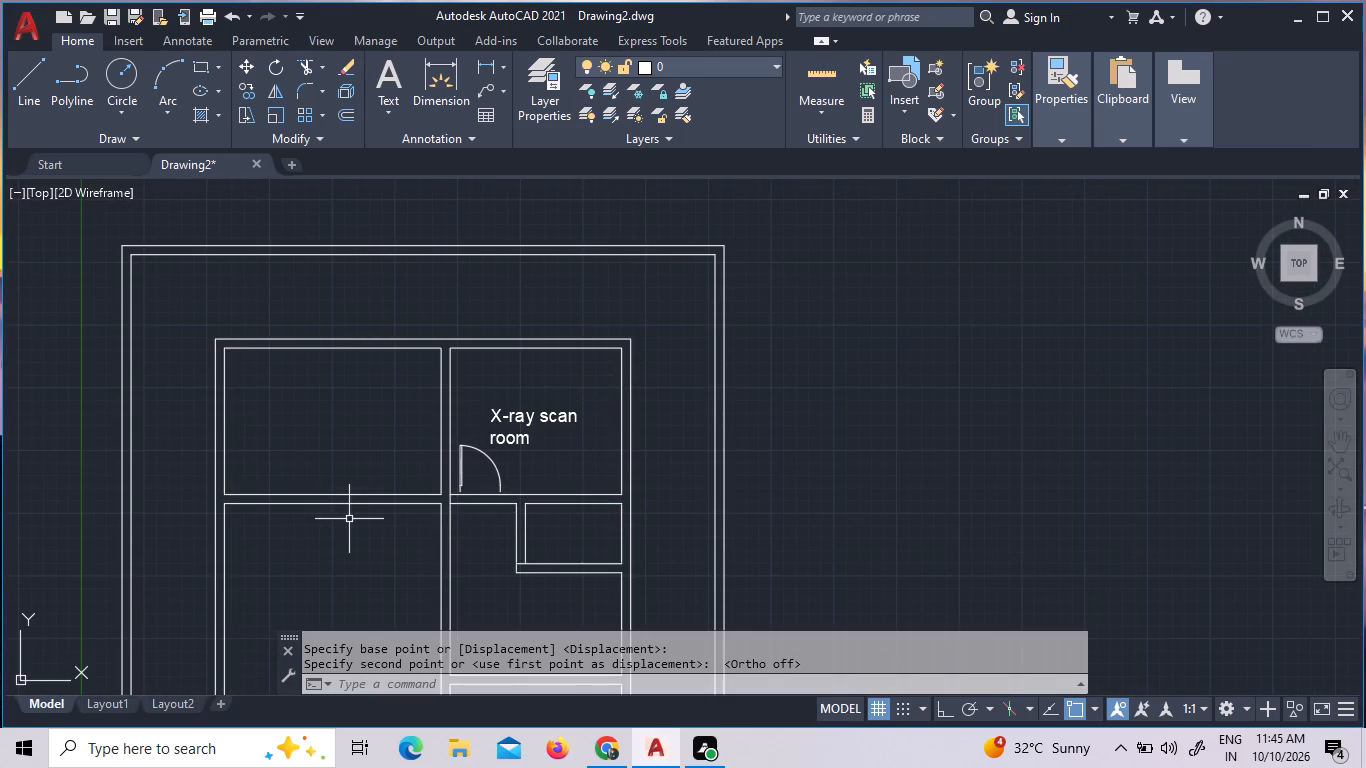
key("Escape")
key("Escape")
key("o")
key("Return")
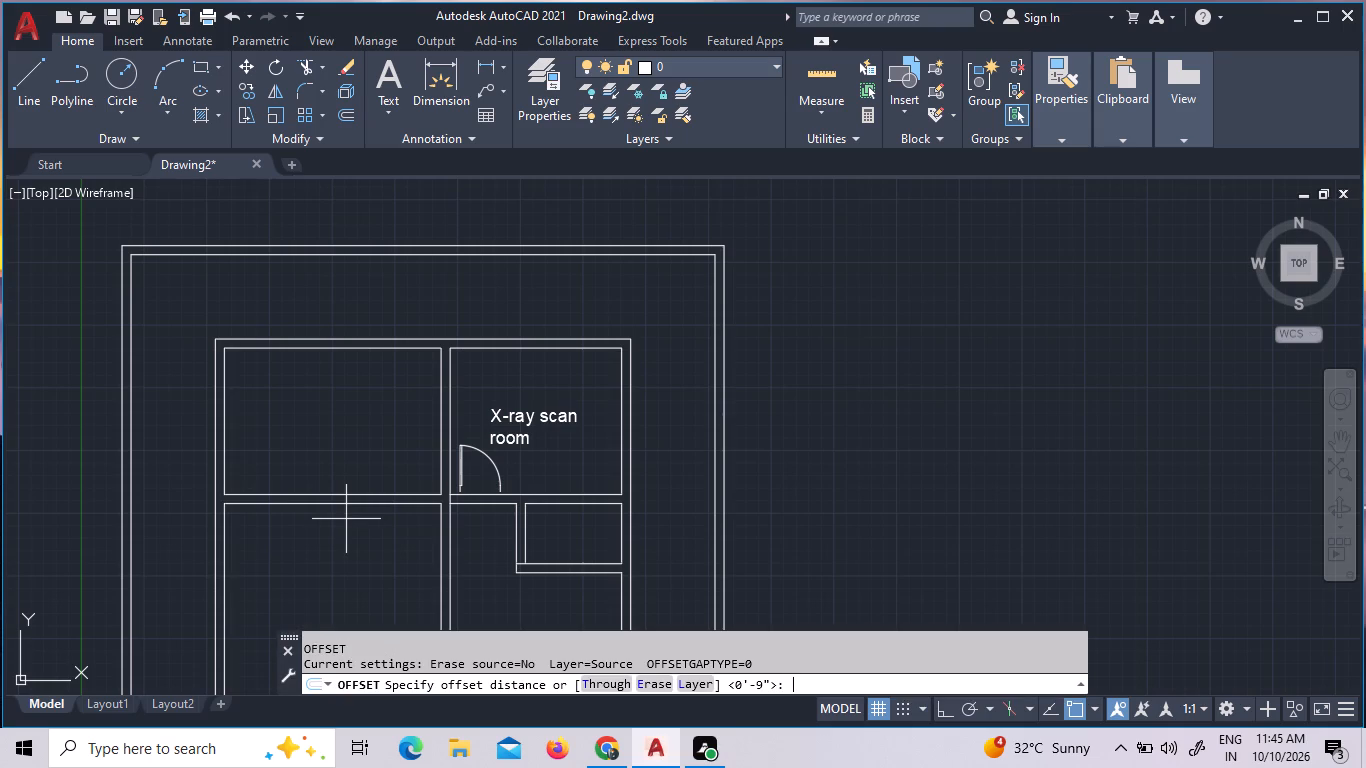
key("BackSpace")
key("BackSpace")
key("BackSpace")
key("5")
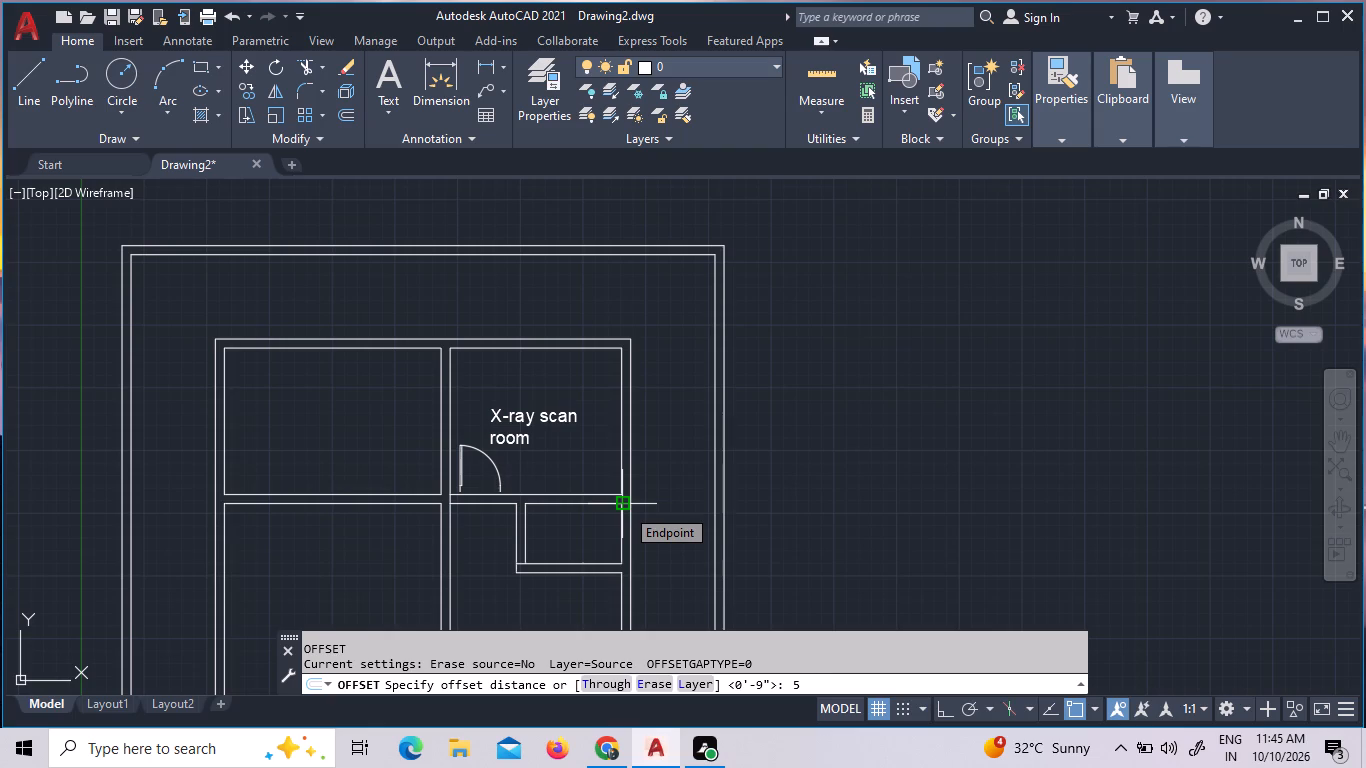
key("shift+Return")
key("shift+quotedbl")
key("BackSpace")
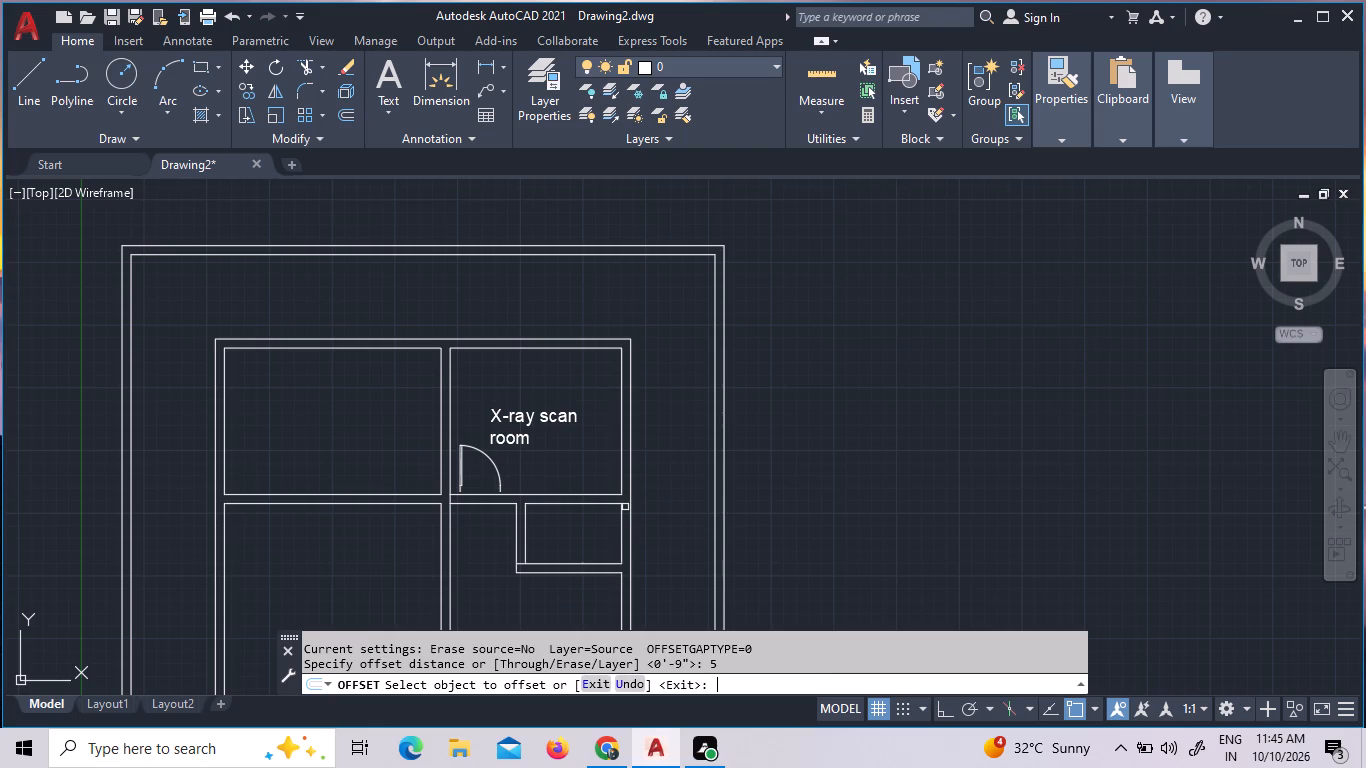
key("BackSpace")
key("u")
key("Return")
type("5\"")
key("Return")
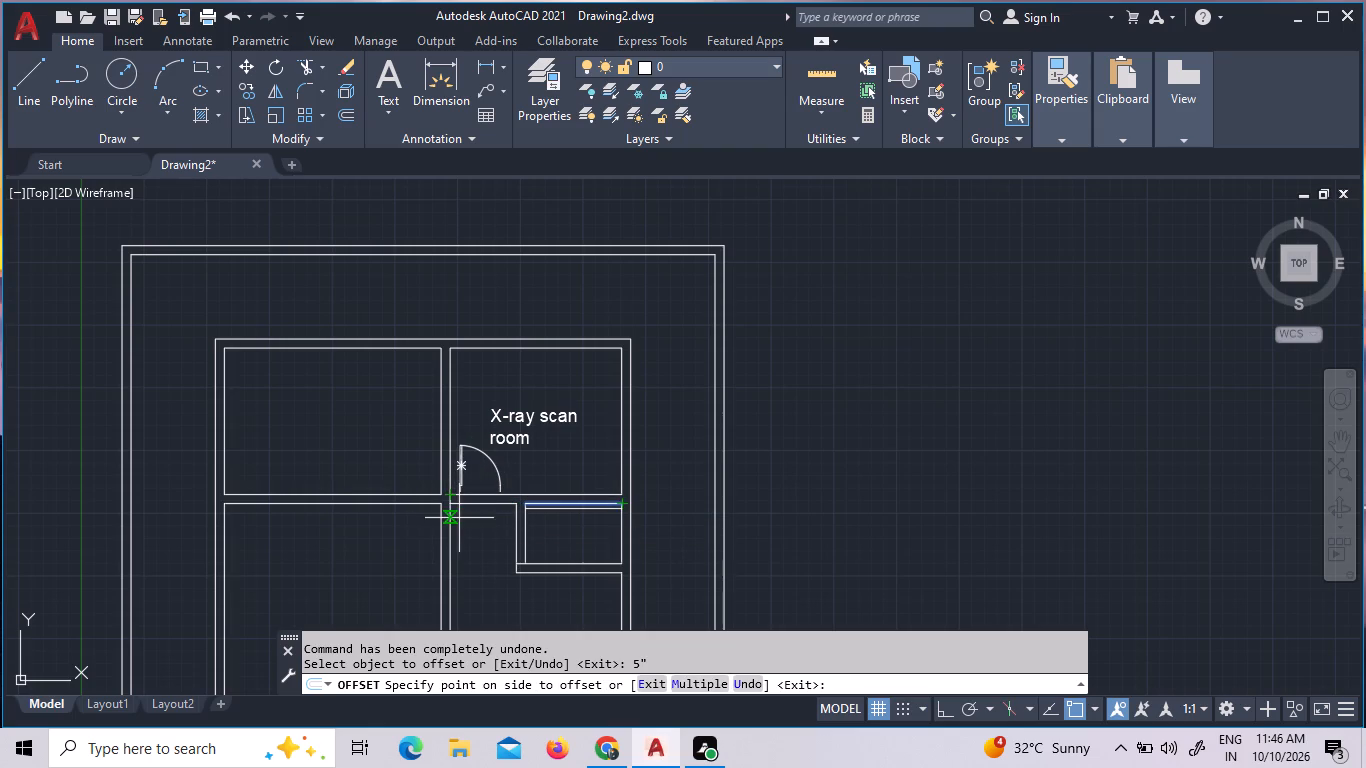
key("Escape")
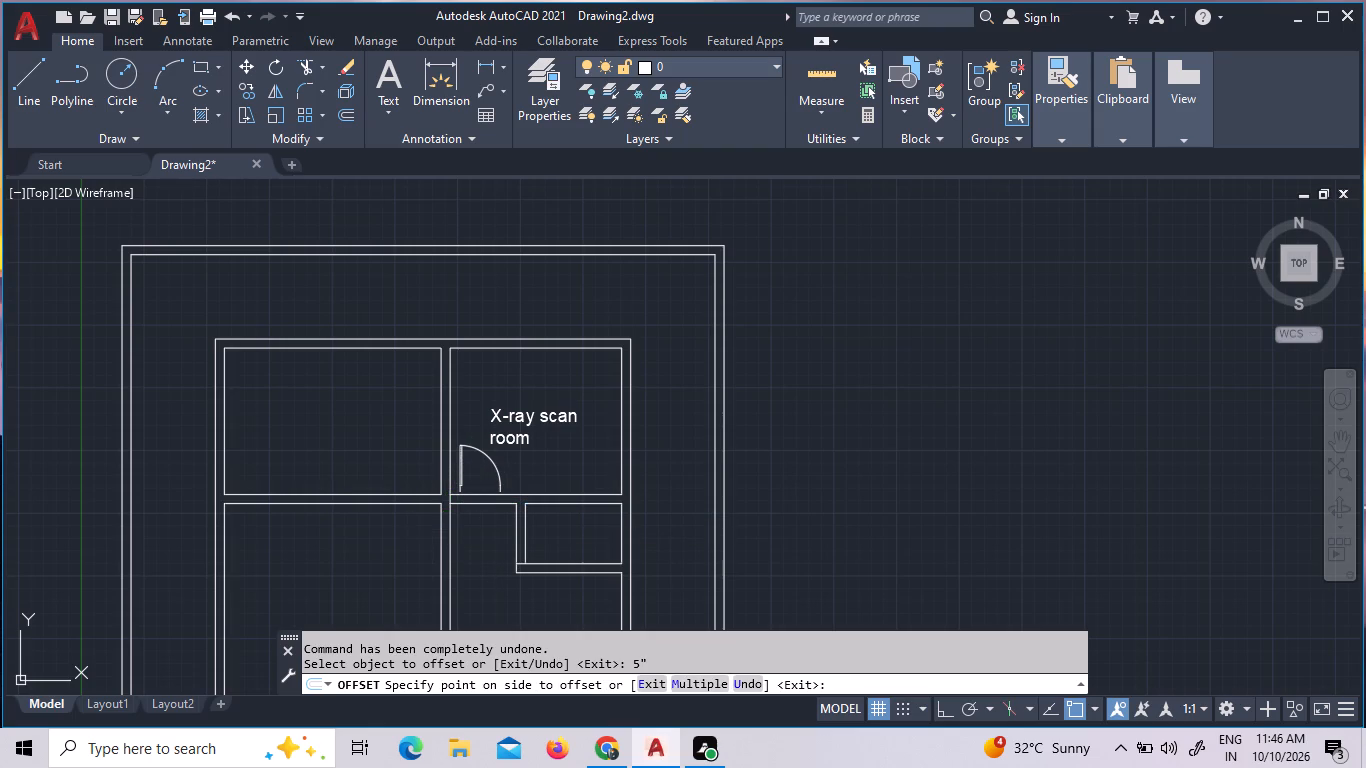
Offset the short vertical line at the X-ray scan room's lower-left wall corner 5" to the right, into the room's bottom wall.
key("o")
key("Return")
key("5")
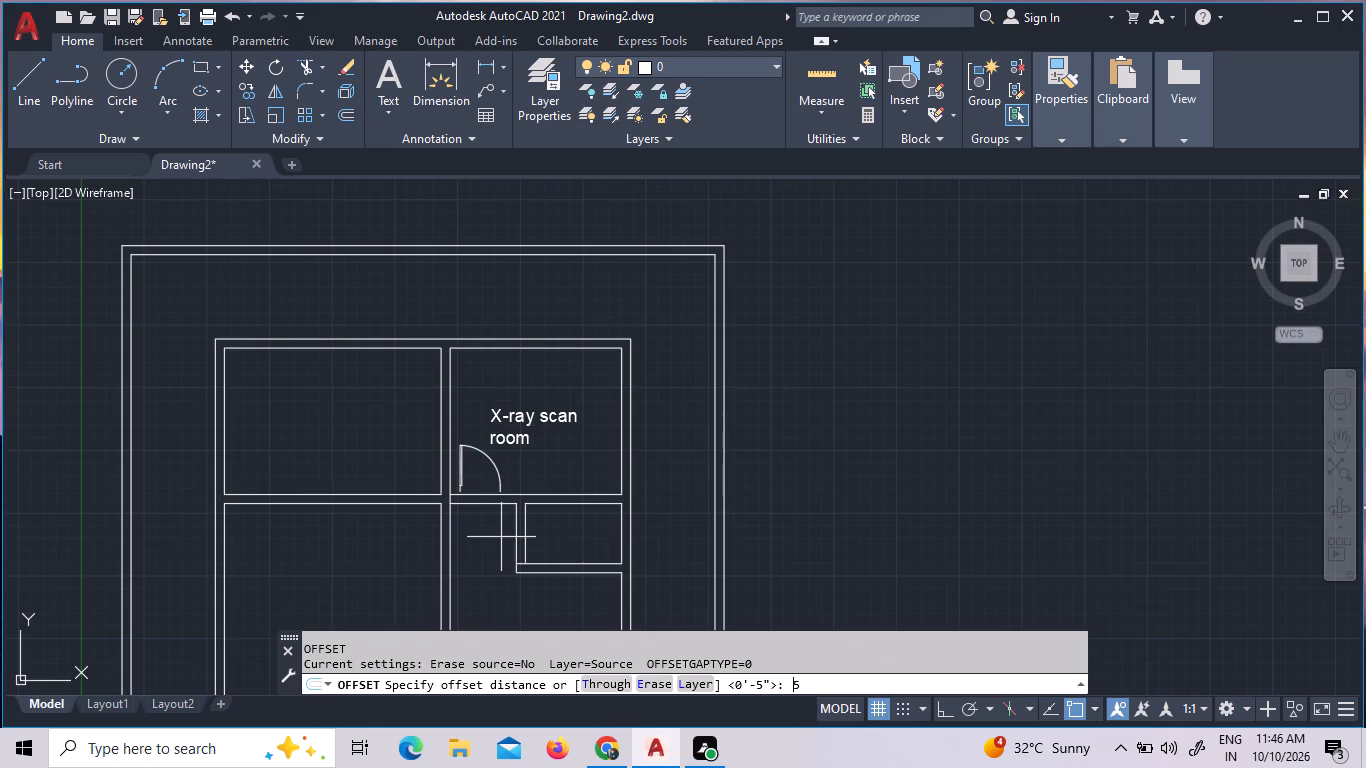
key("shift+quotedbl")
key("Return")
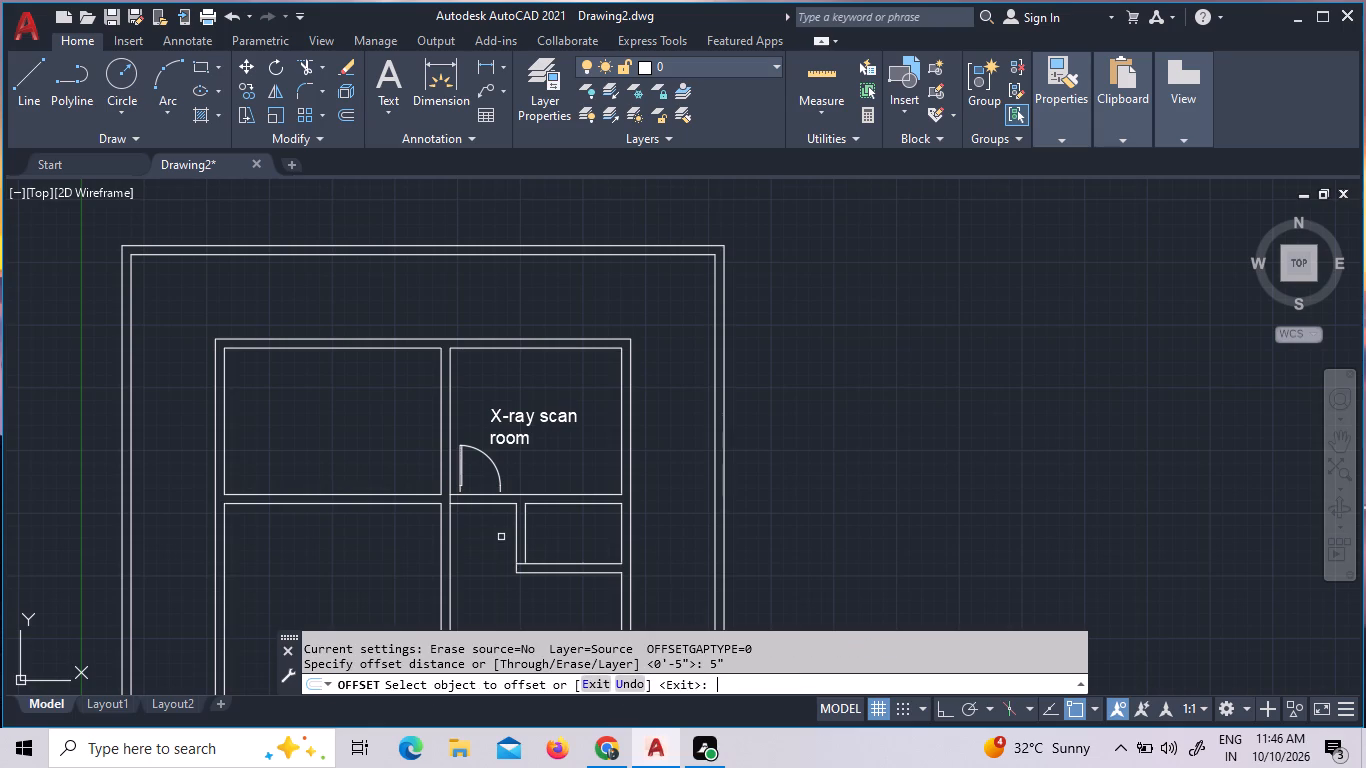
left_click(450, 501)
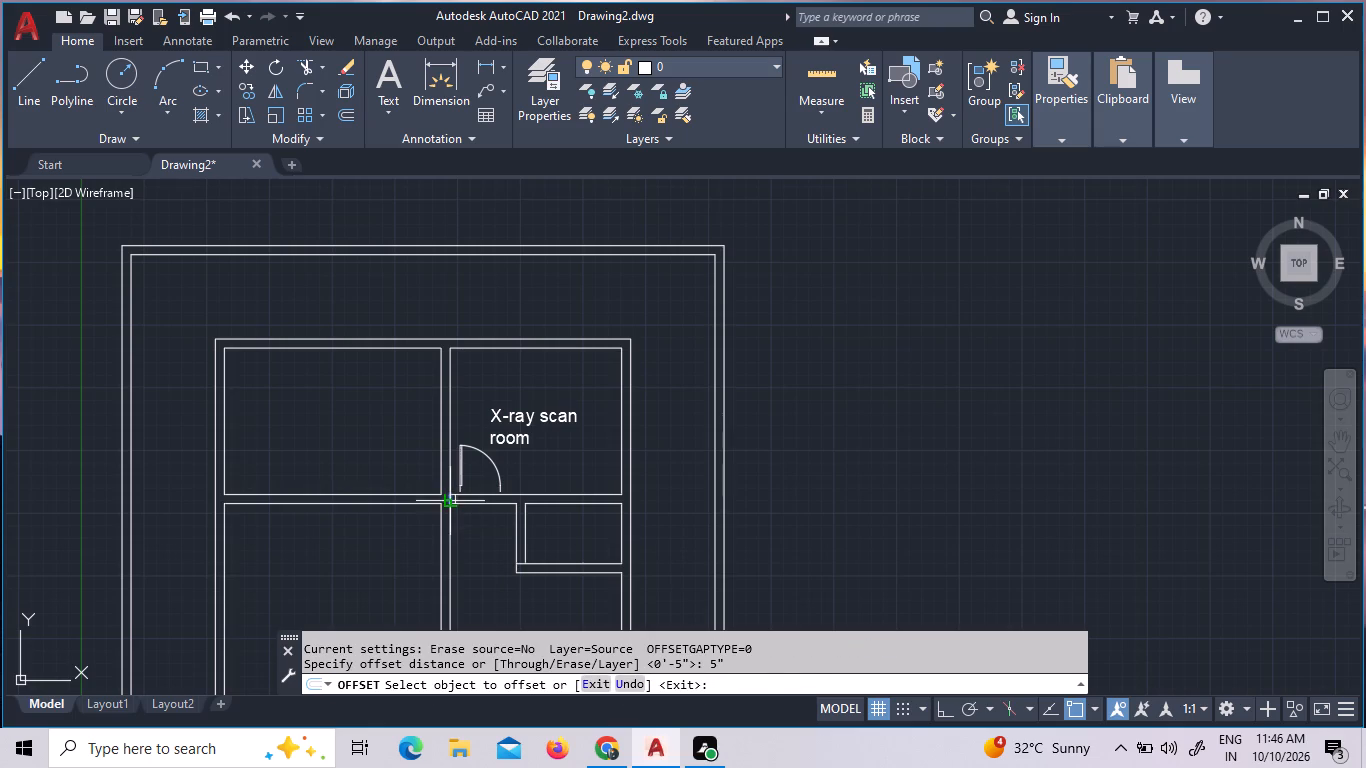
left_click(472, 505)
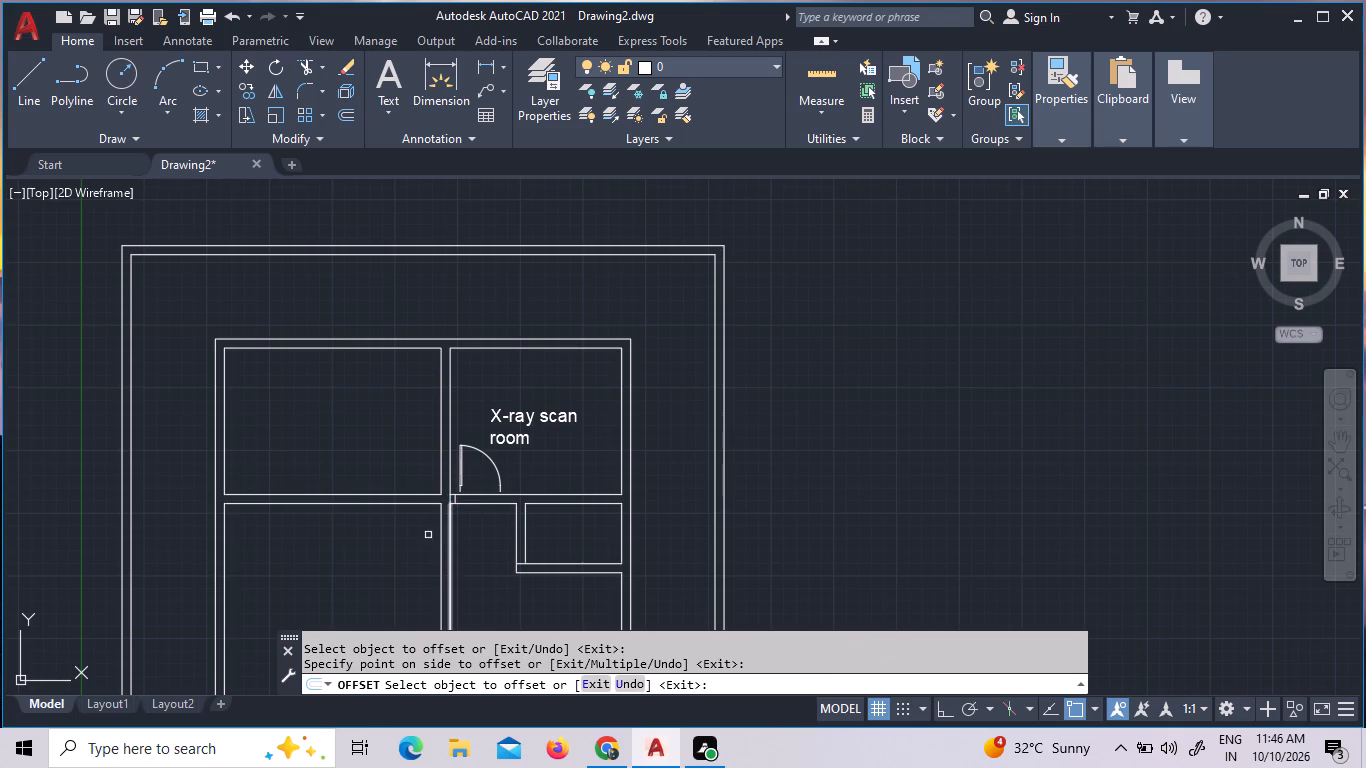
key("Escape")
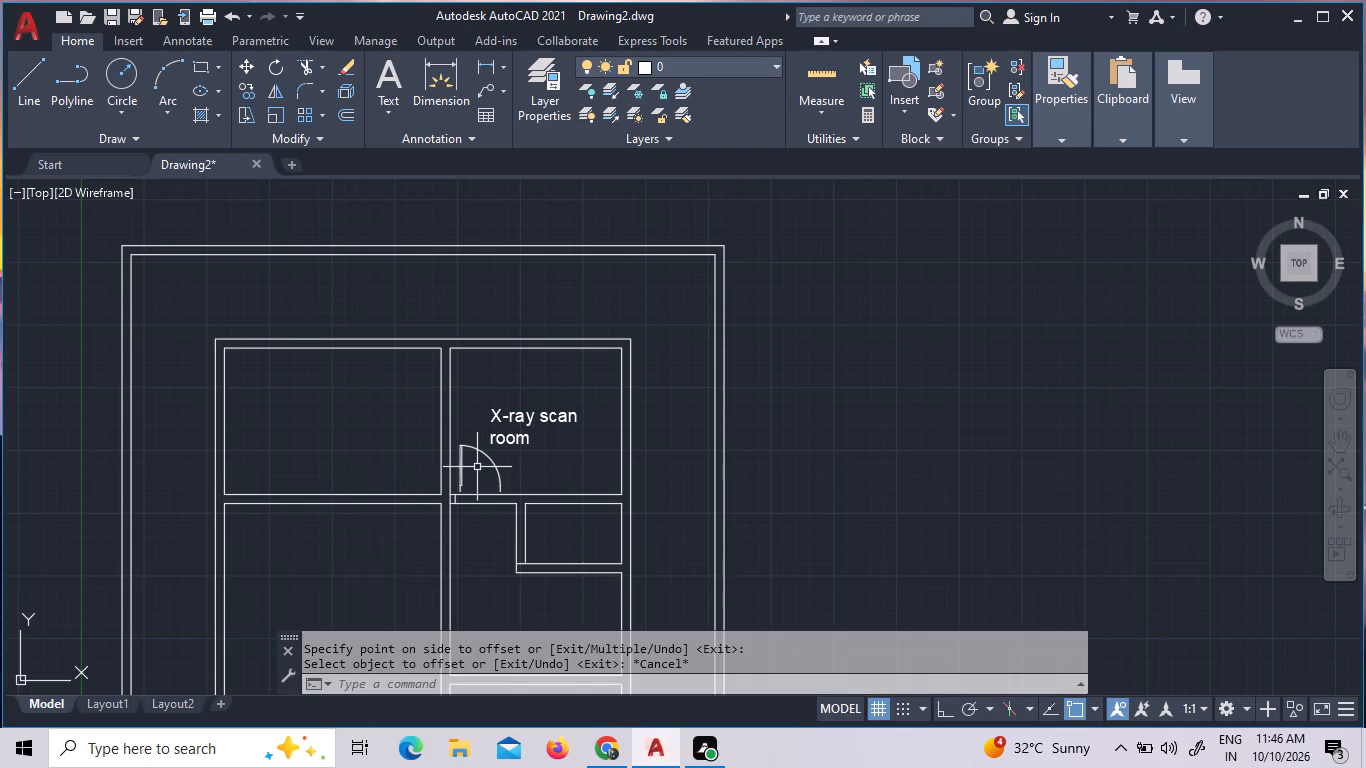
Move the door block by its lower-left corner onto the upper endpoint of the 5" offset line in the X-ray scan room's bottom wall.
type("z")
key("space")
type("w")
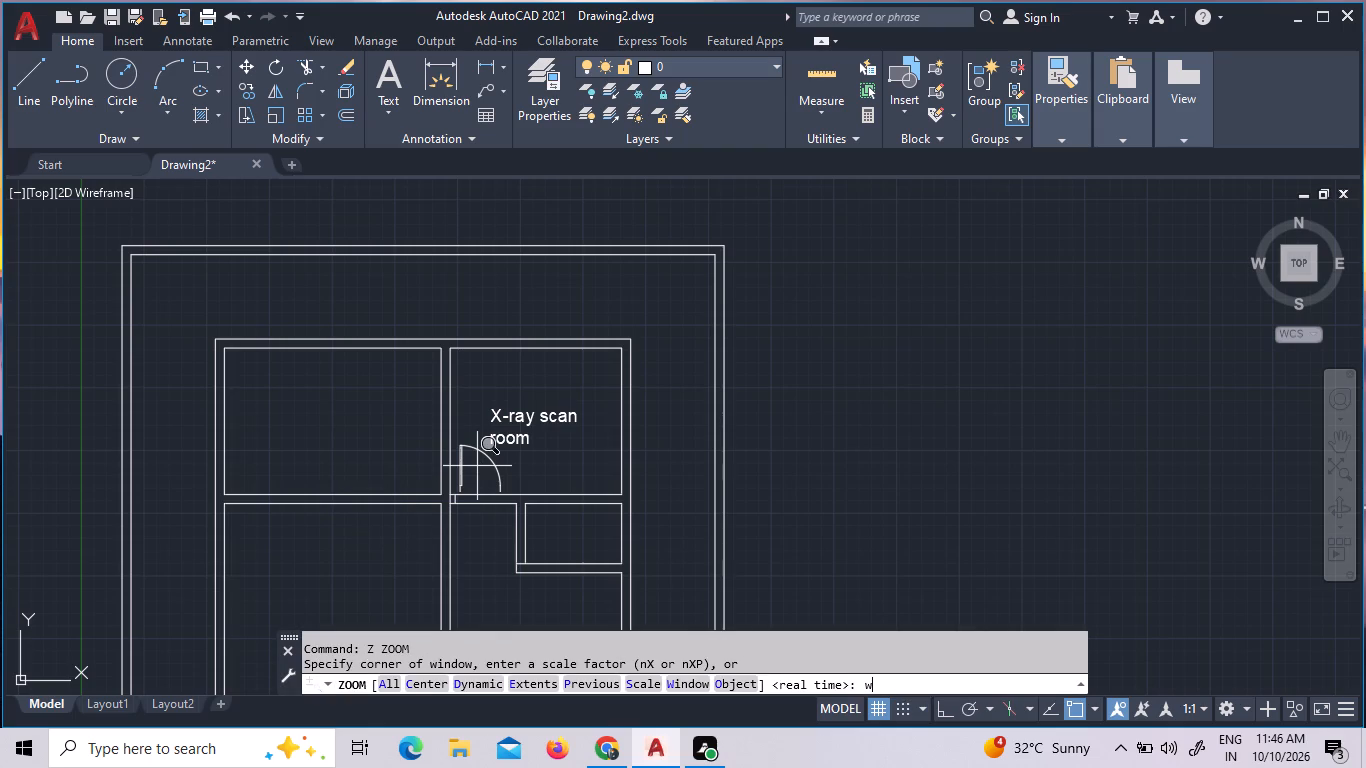
key("space")
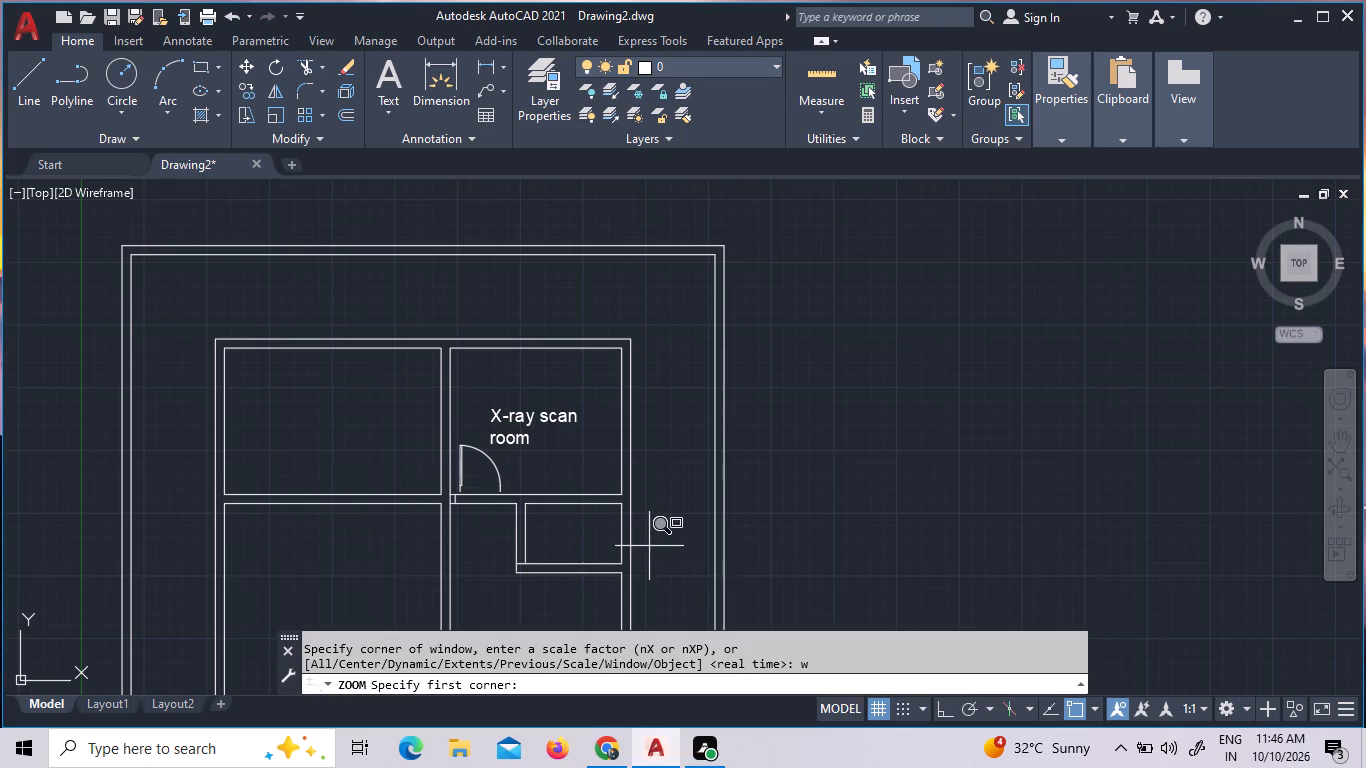
left_click(650, 546)
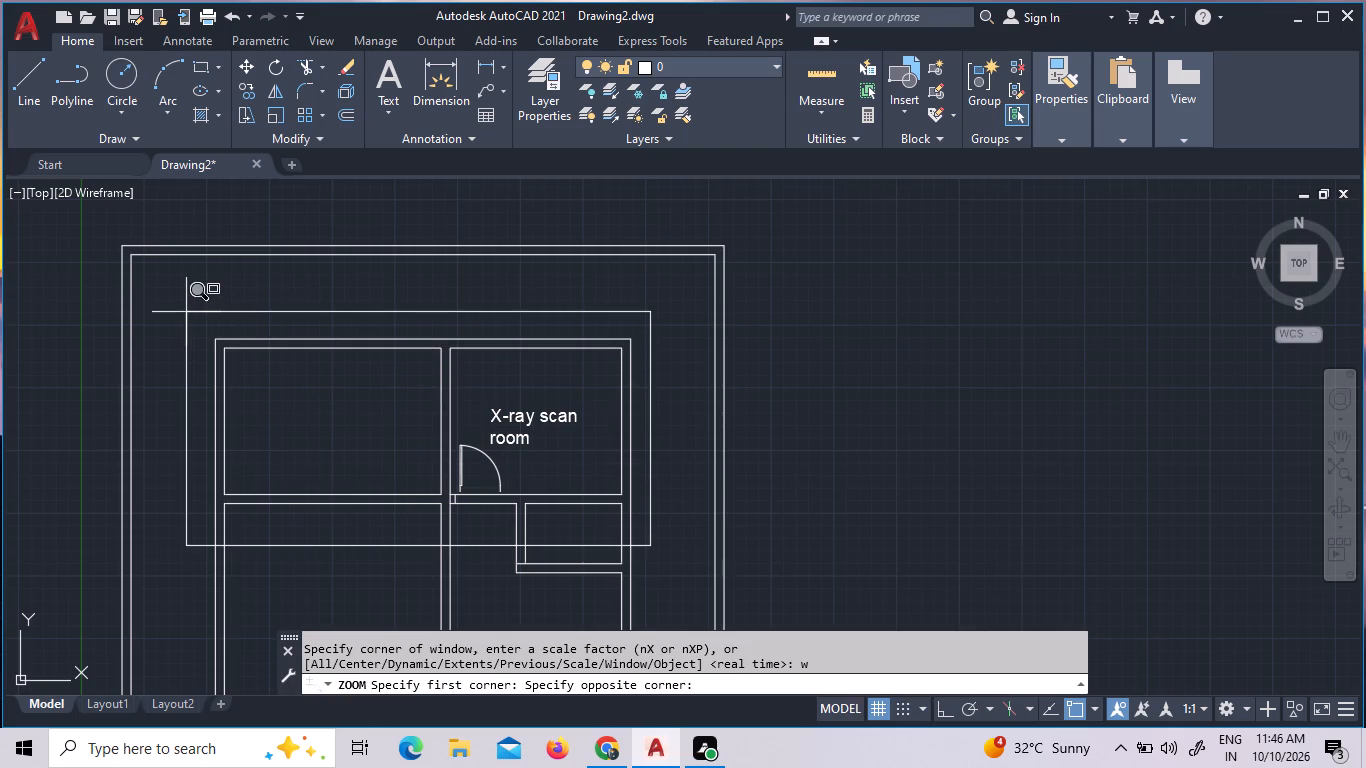
left_click(185, 312)
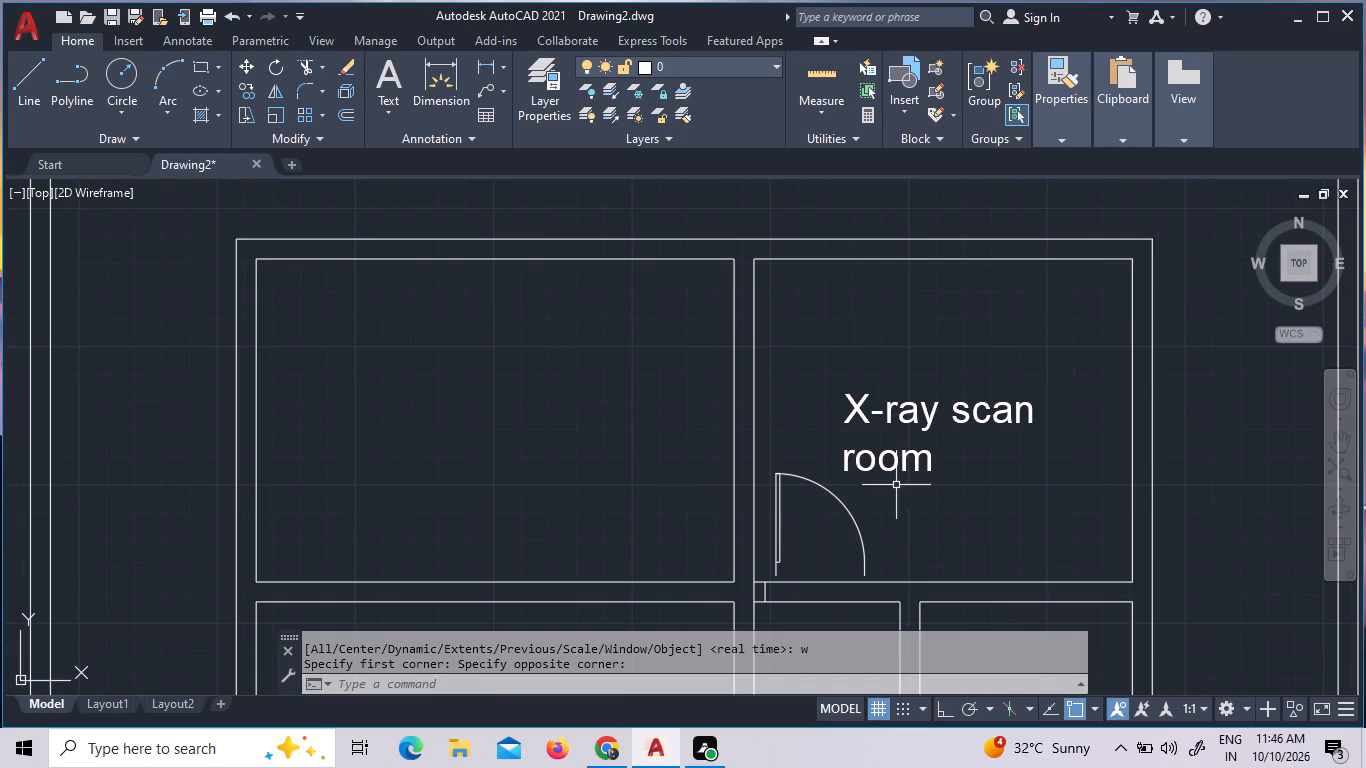
left_click(774, 567)
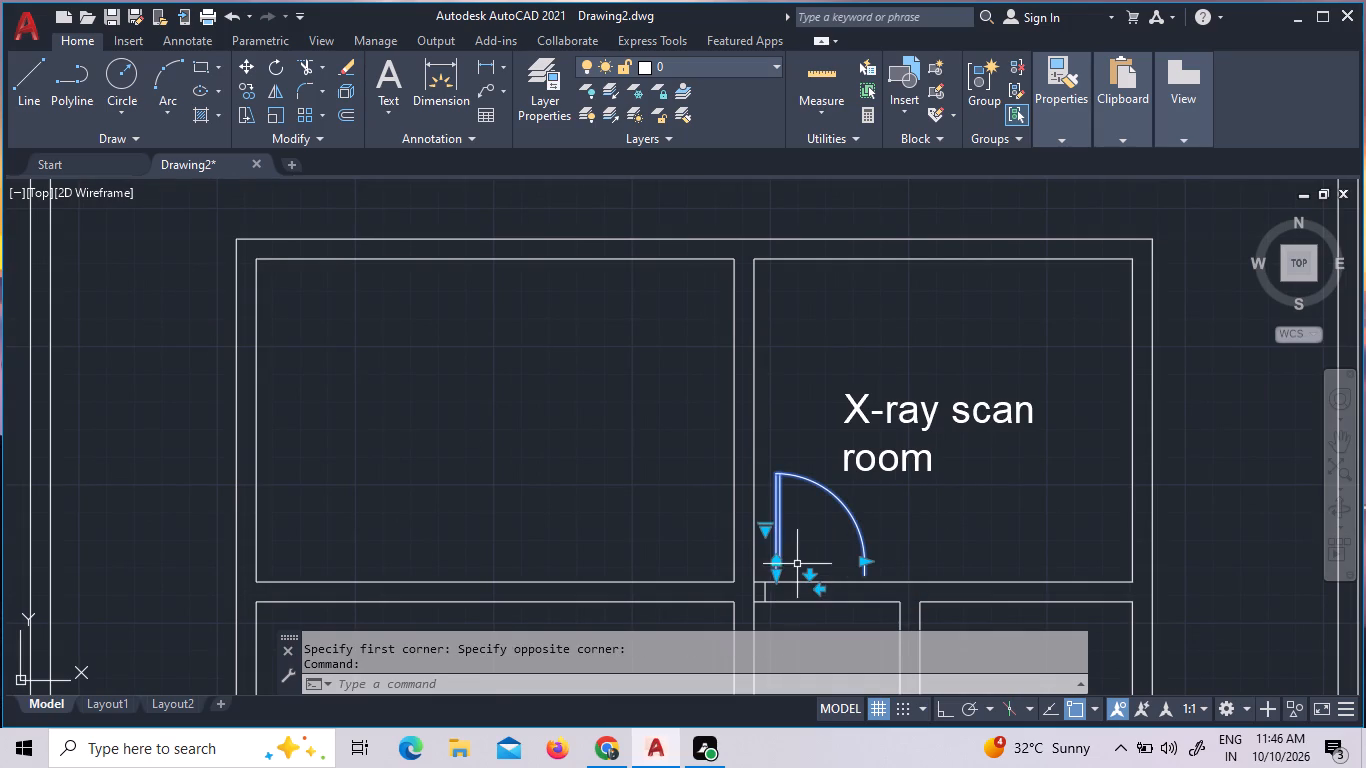
right_click(796, 544)
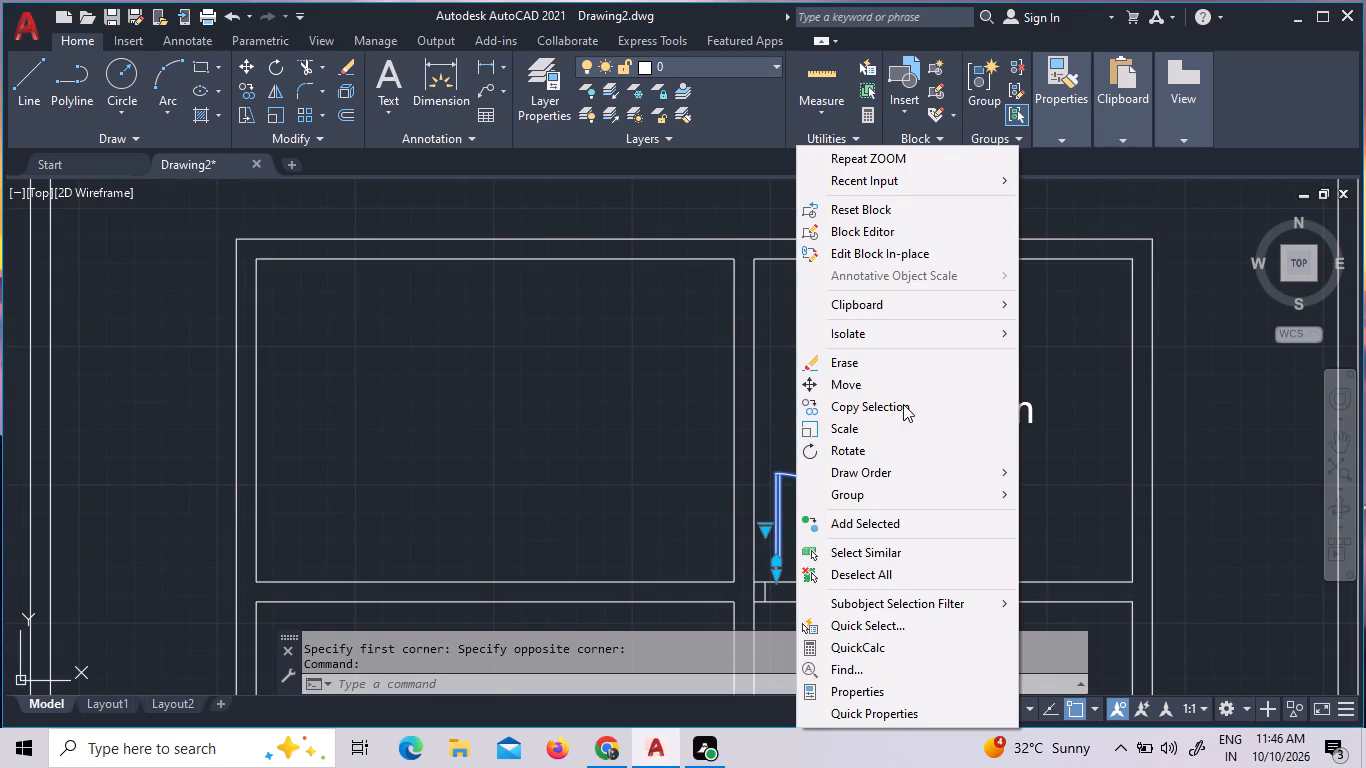
left_click(903, 380)
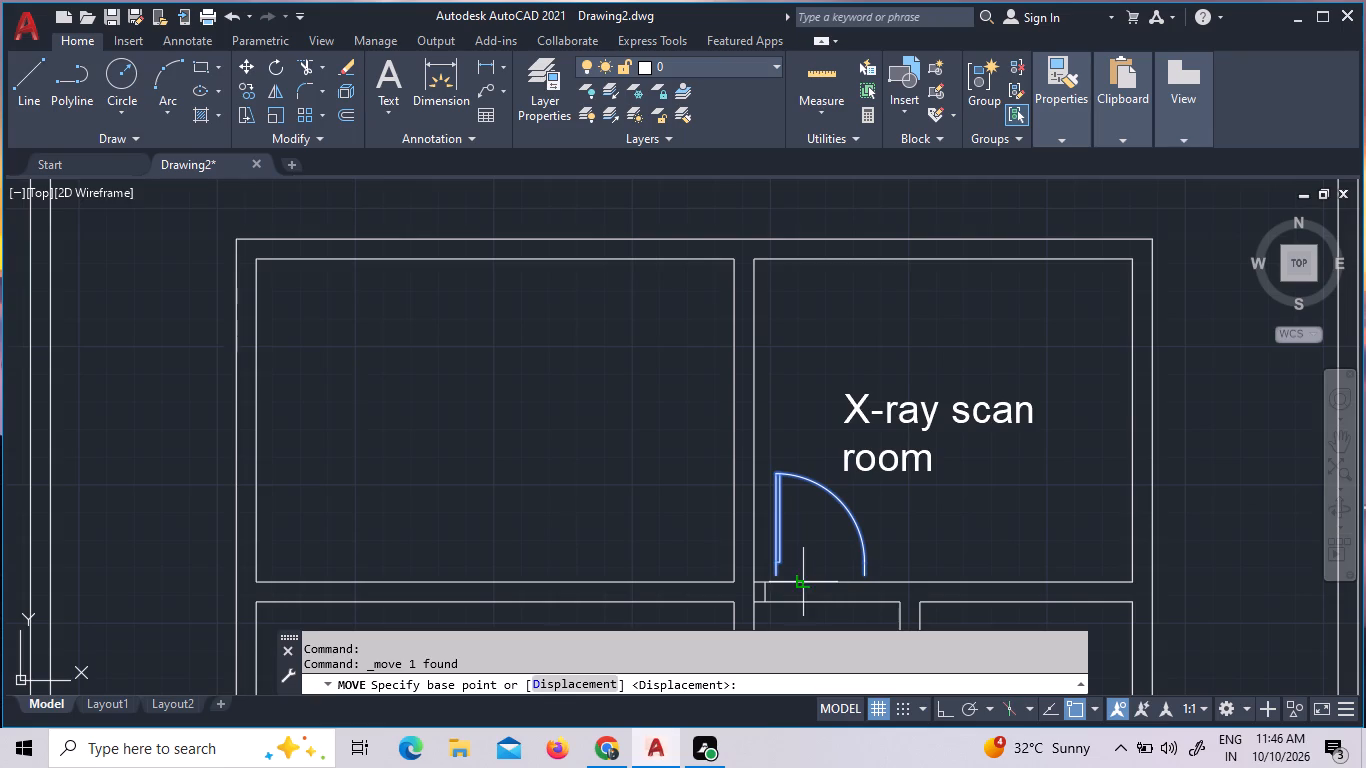
left_click(778, 576)
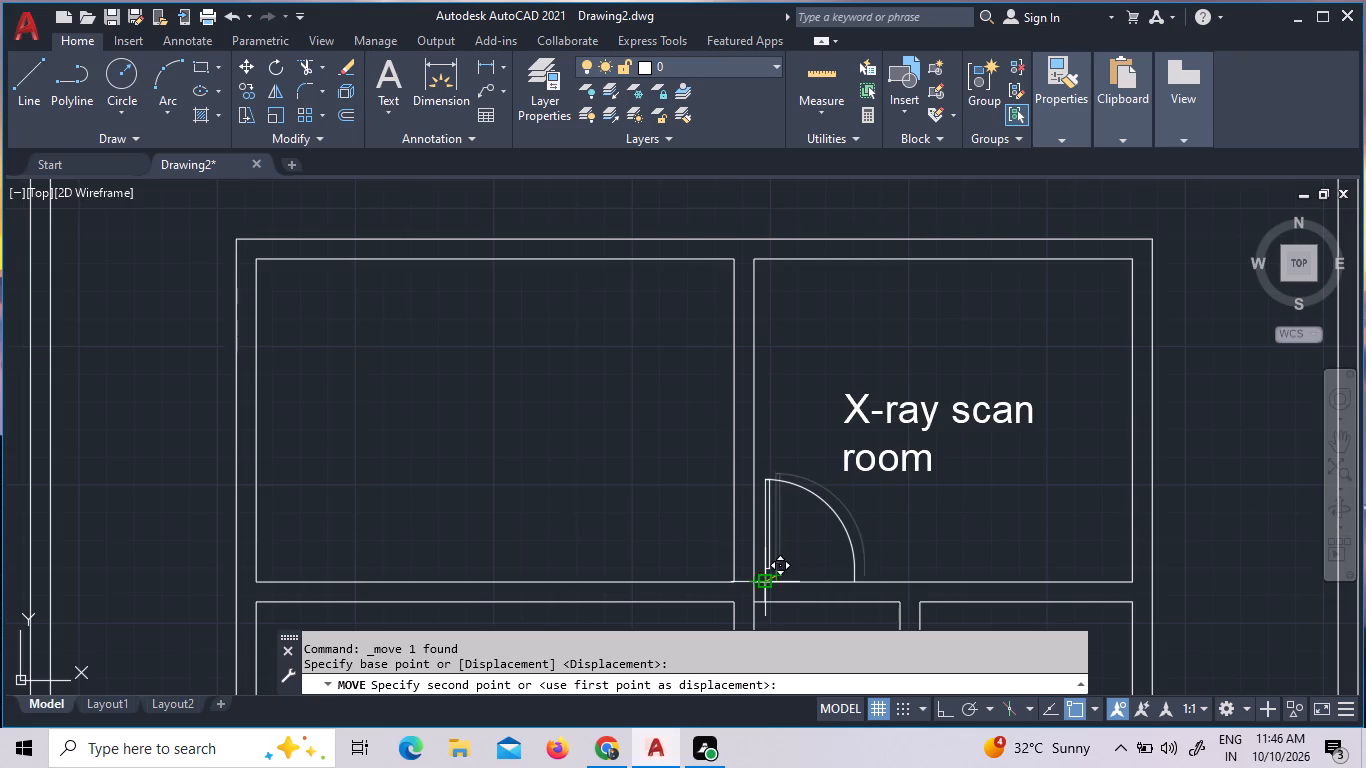
left_click(768, 587)
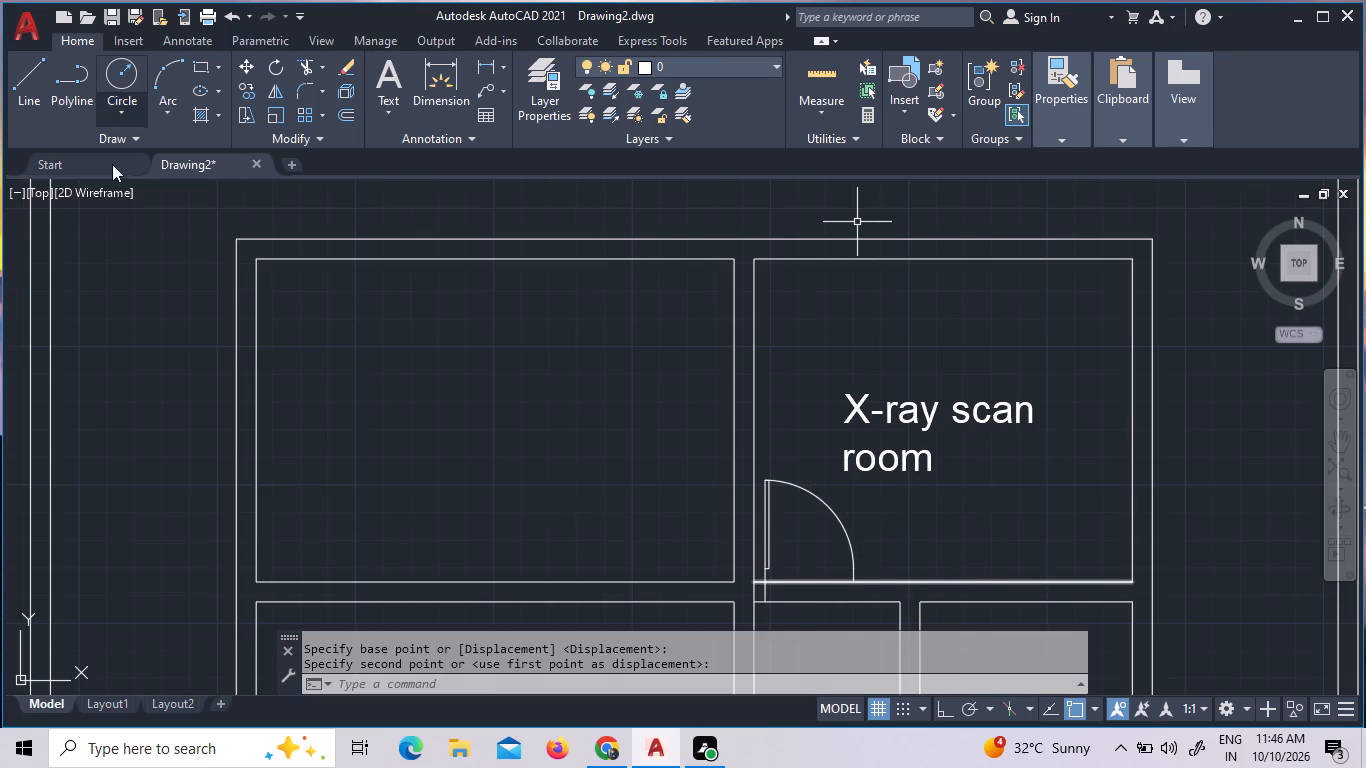
Draw a short vertical line across the bottom wall from the door swing's right end, perpendicular to the wall's lower line.
left_click(46, 97)
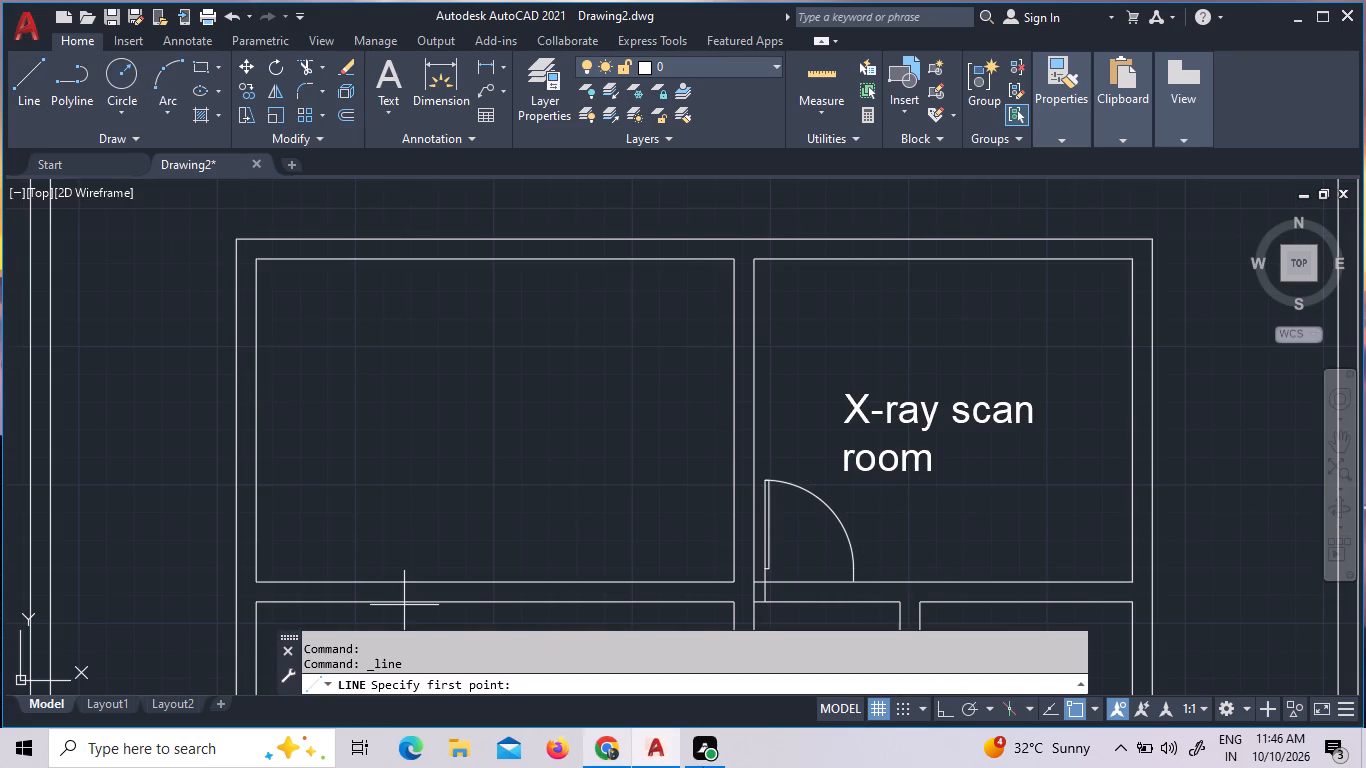
left_click(854, 580)
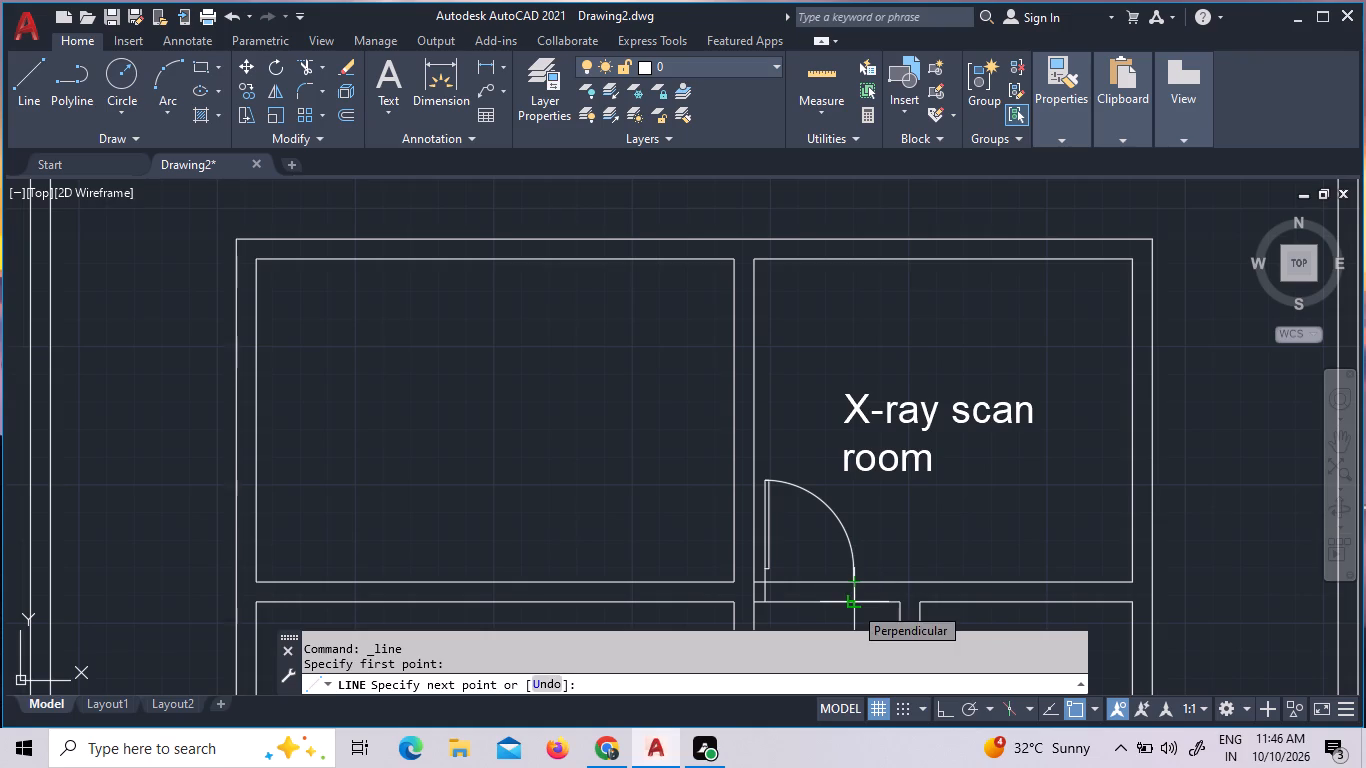
left_click(853, 603)
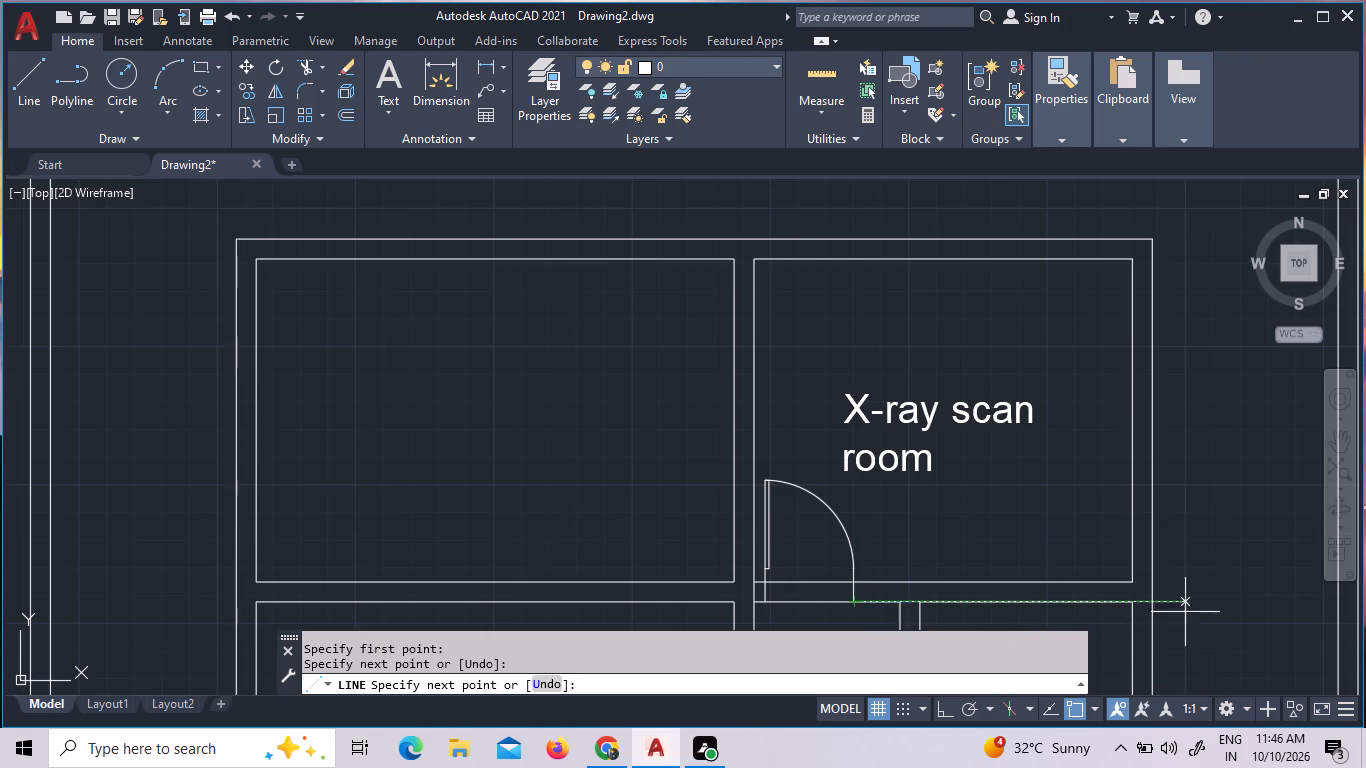
key("Escape")
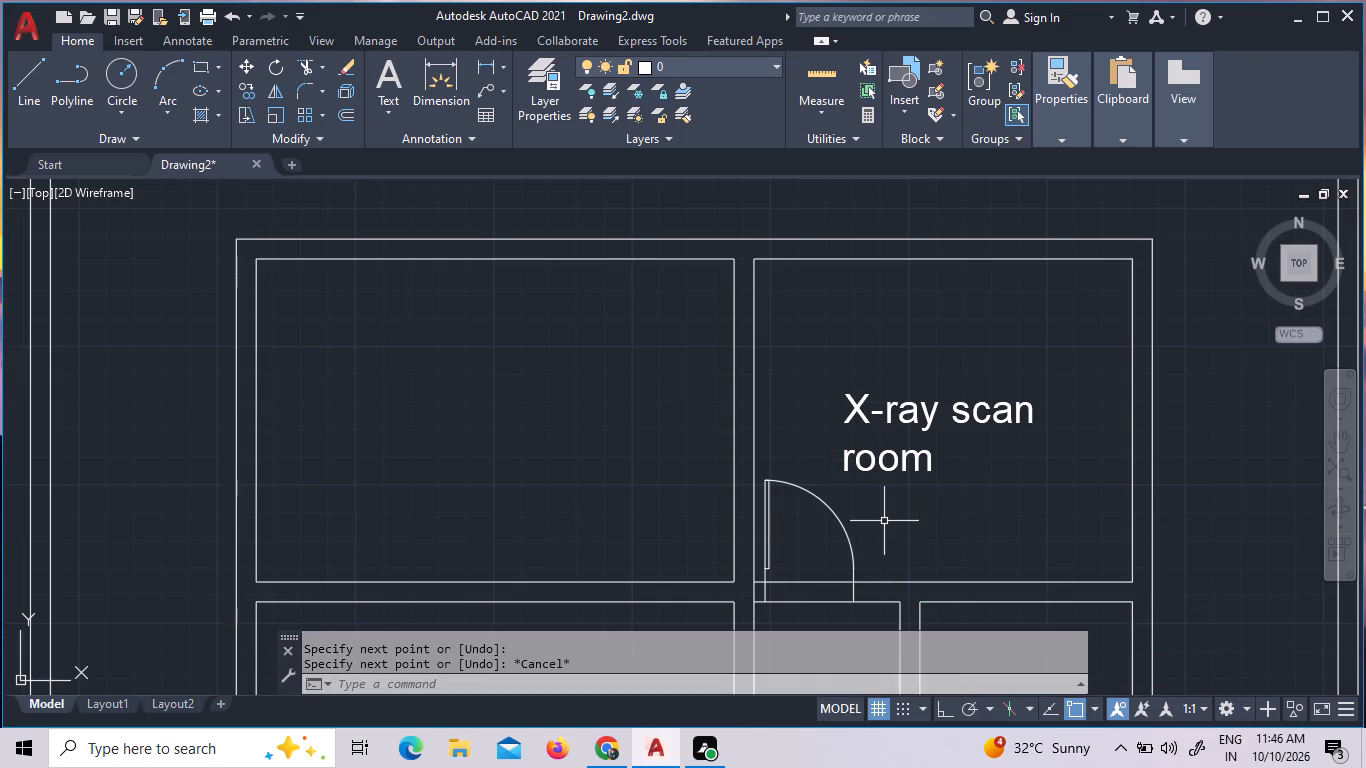
Trim both wall lines between the door's two jamb lines, plus the leftover short vertical line at the wall corner.
type("tr")
key("space")
key("space")
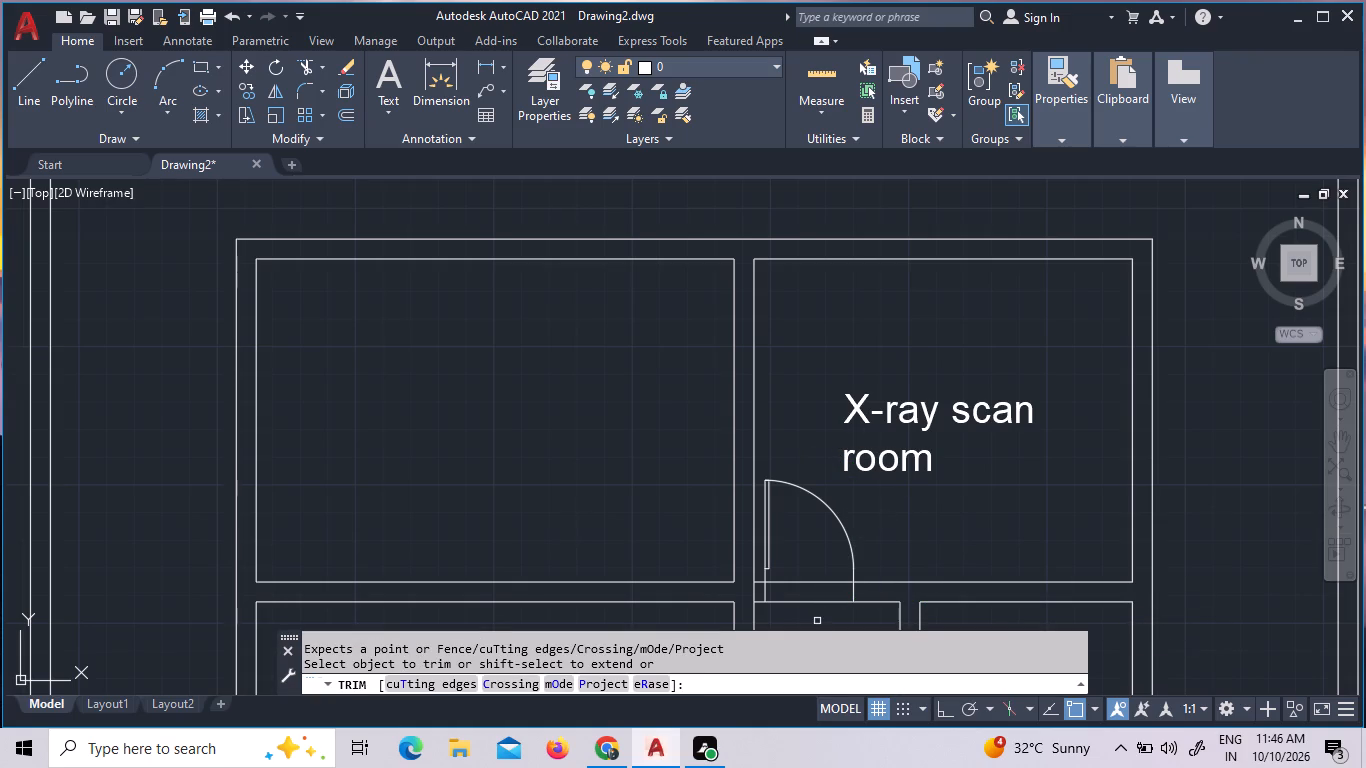
left_click(820, 620)
left_click(817, 534)
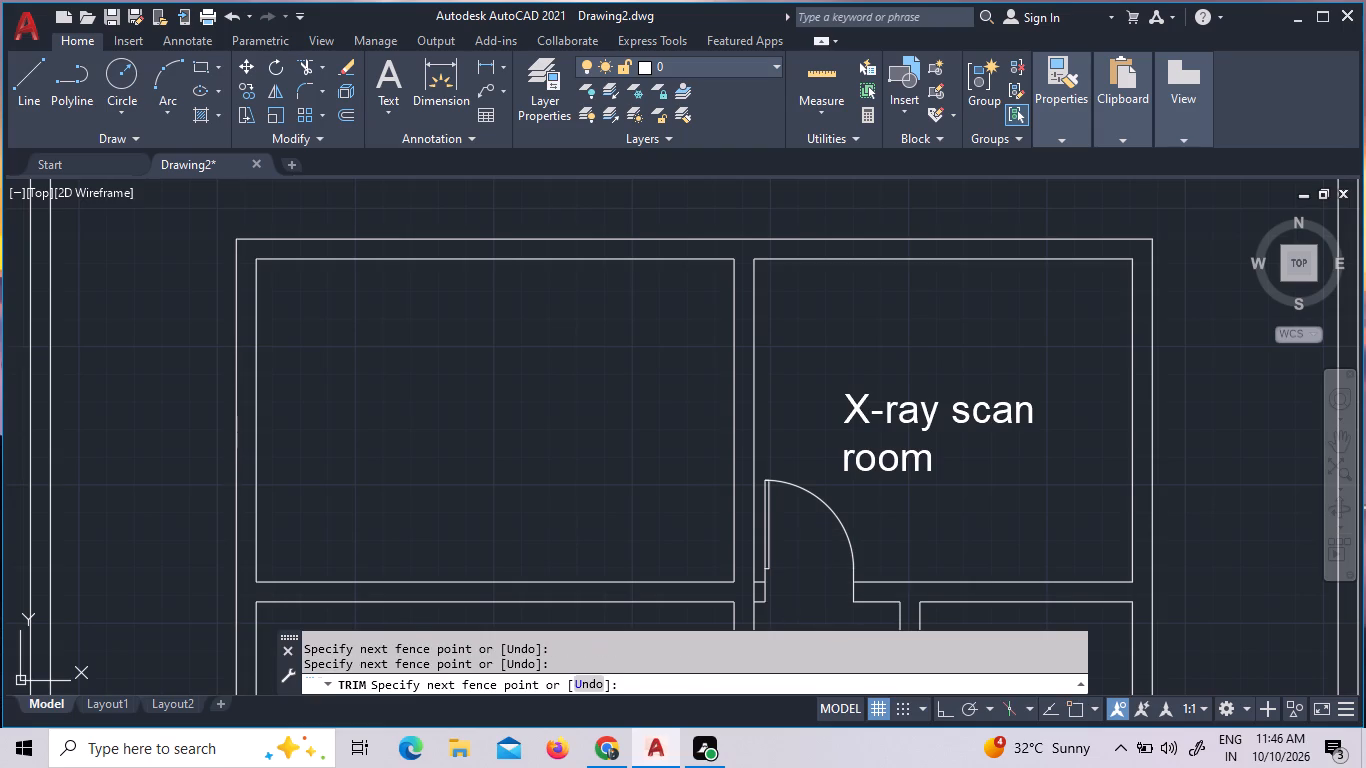
left_click(757, 592)
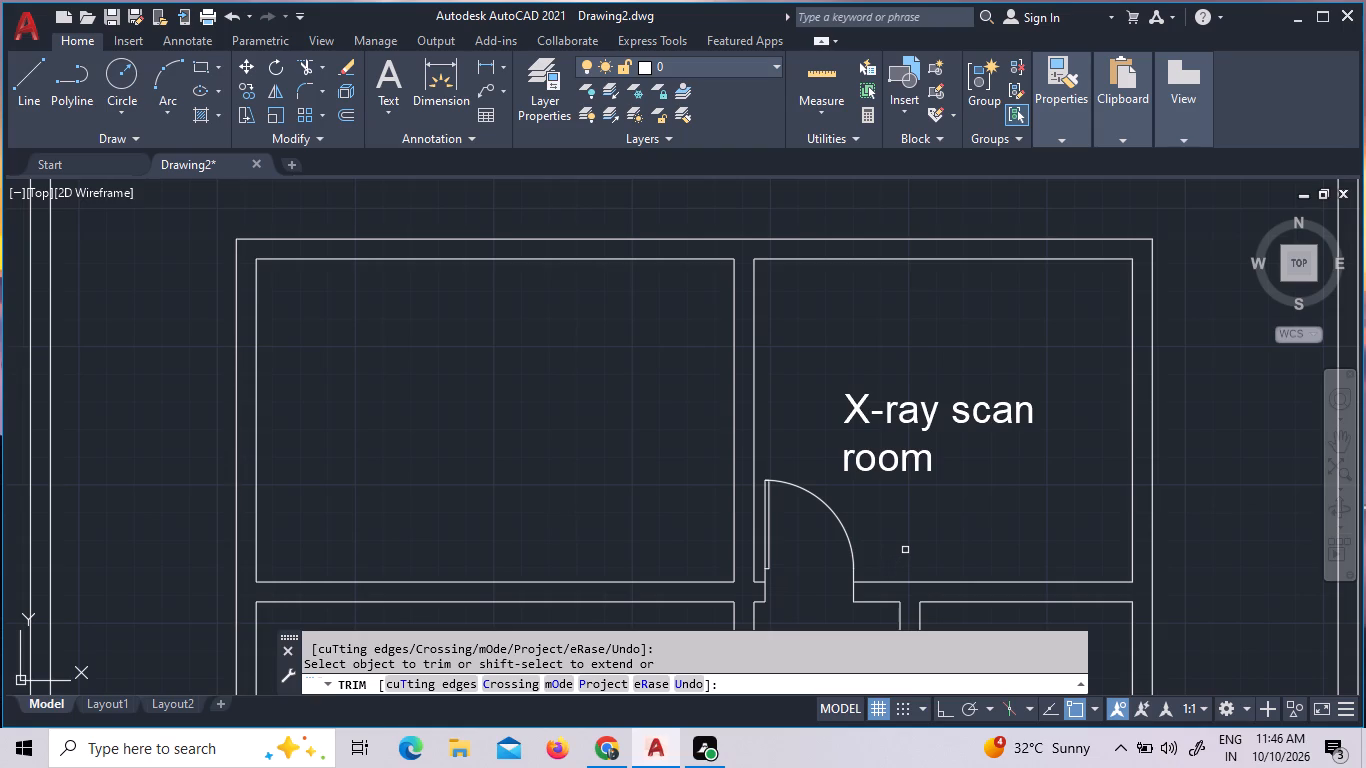
middle_click(900, 524)
key("Escape")
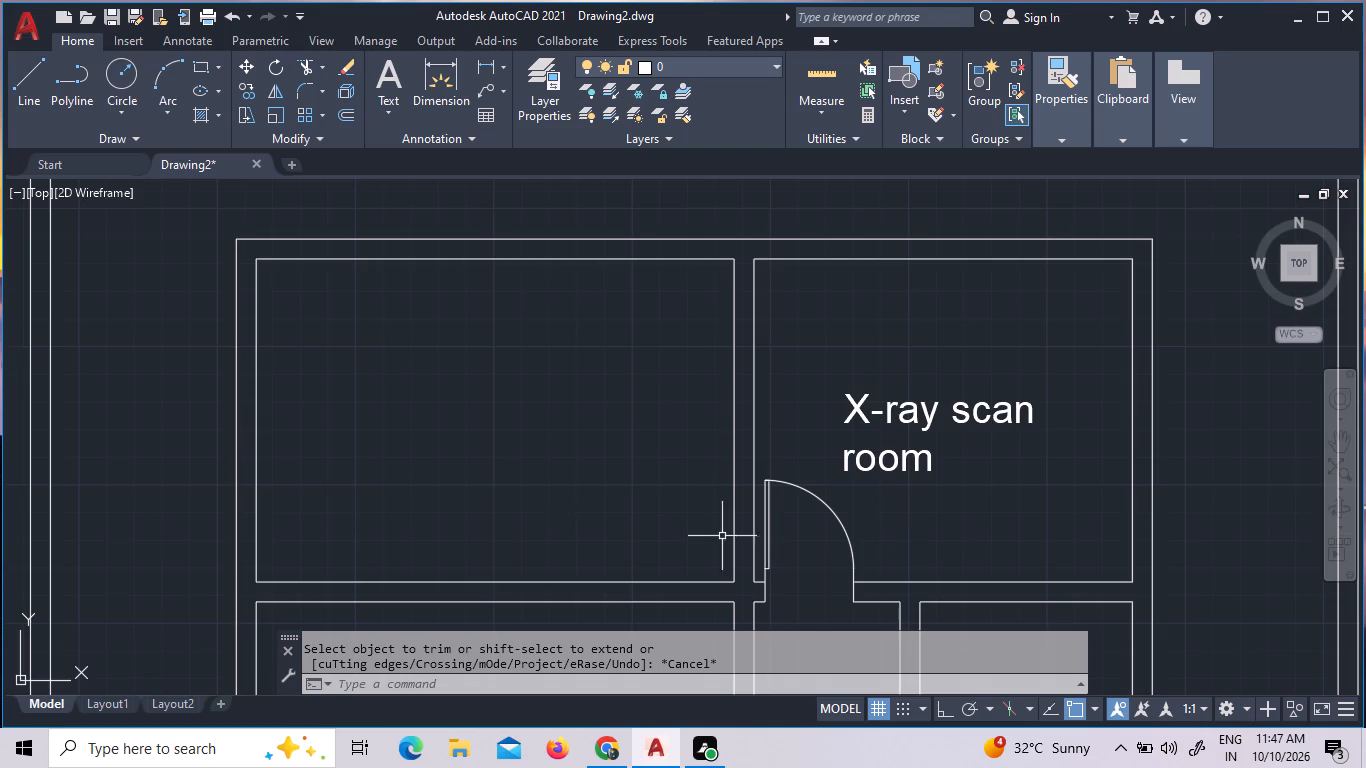
Trim the wall line stub crossing the left wall at the lower-left inner corner of the small room below the X-ray scan room.
middle_click(837, 471)
middle_click(837, 471)
middle_click_drag(761, 416, 735, 383)
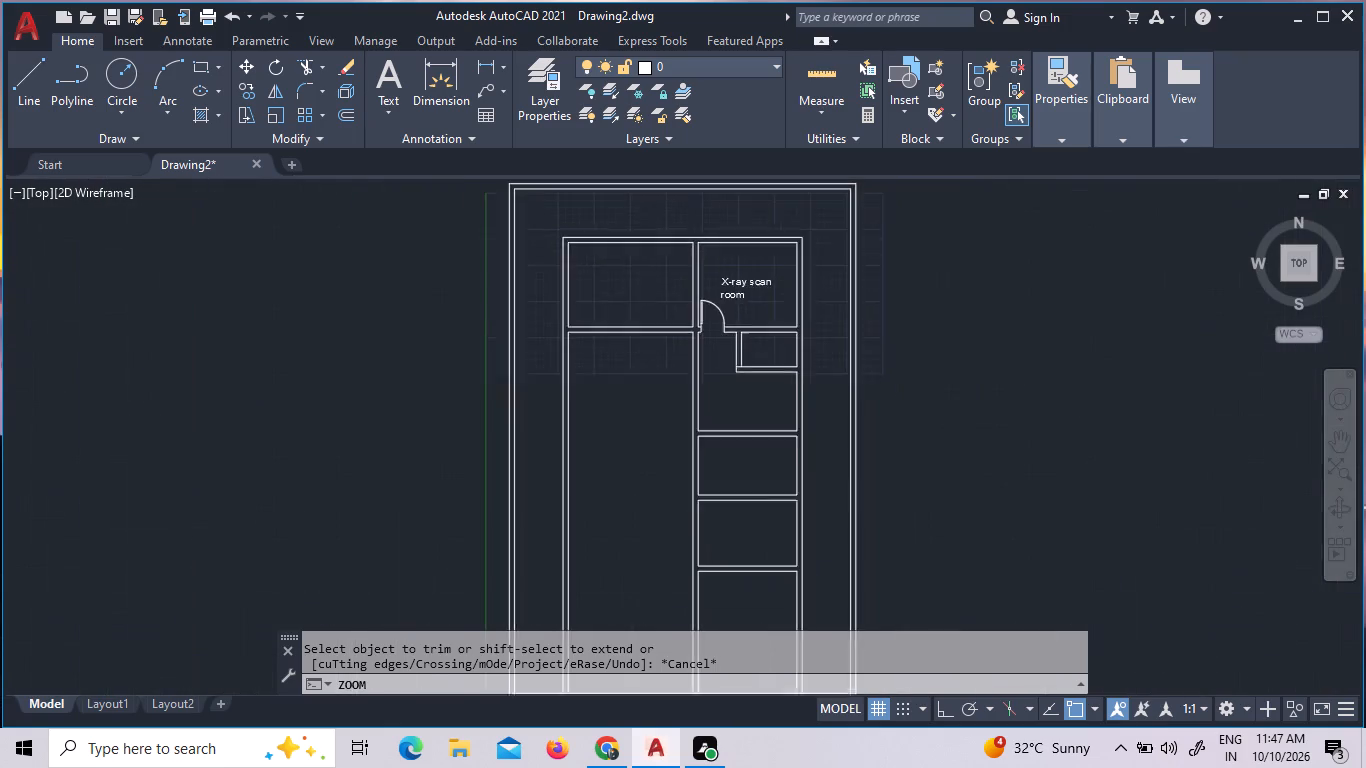
middle_click_drag(702, 248, 702, 249)
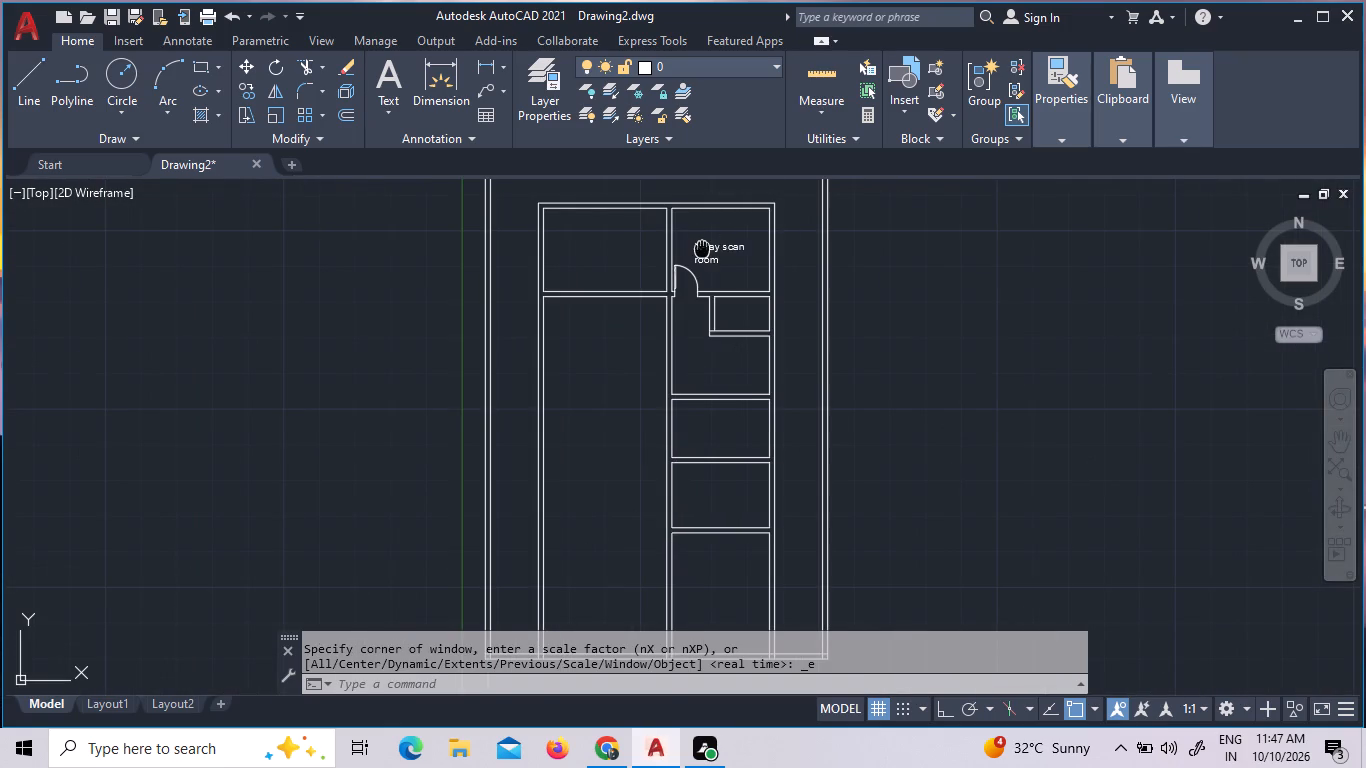
middle_click_drag(702, 249, 706, 381)
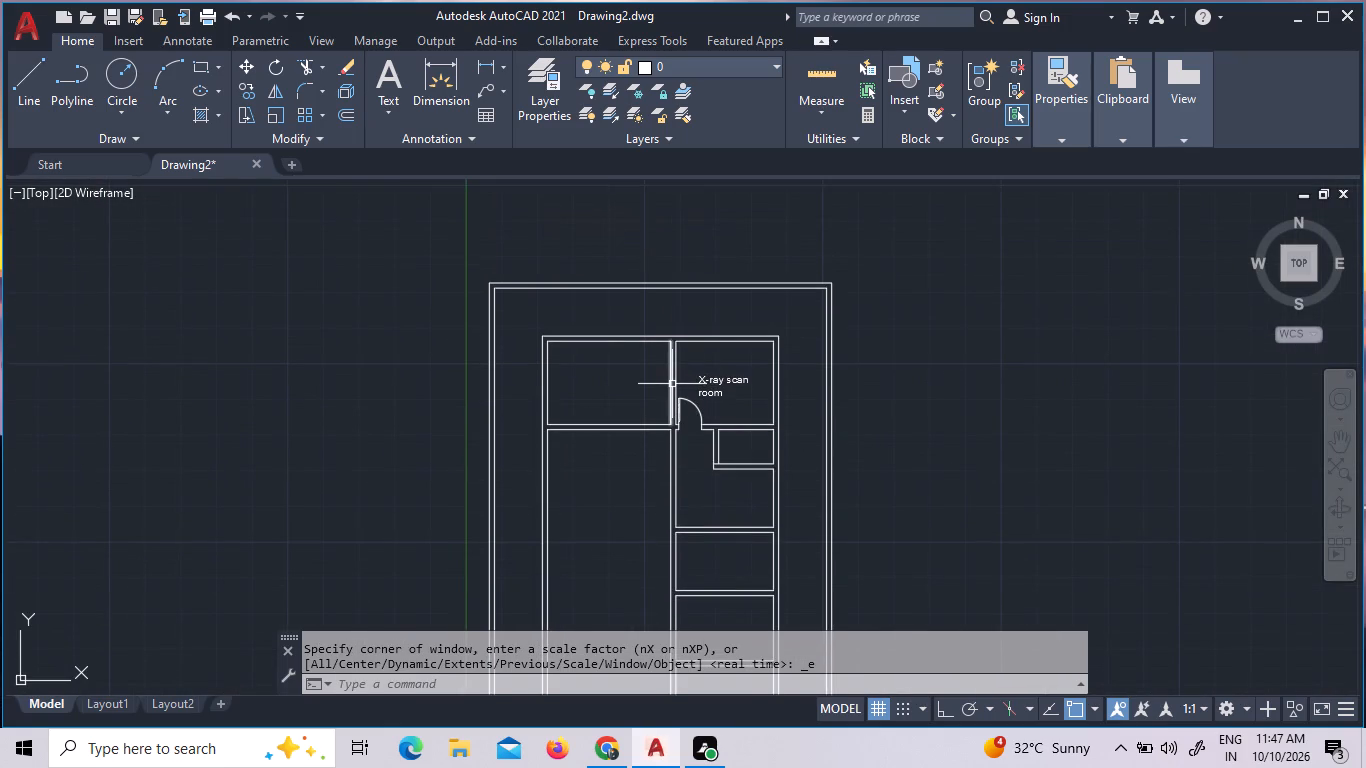
key("z")
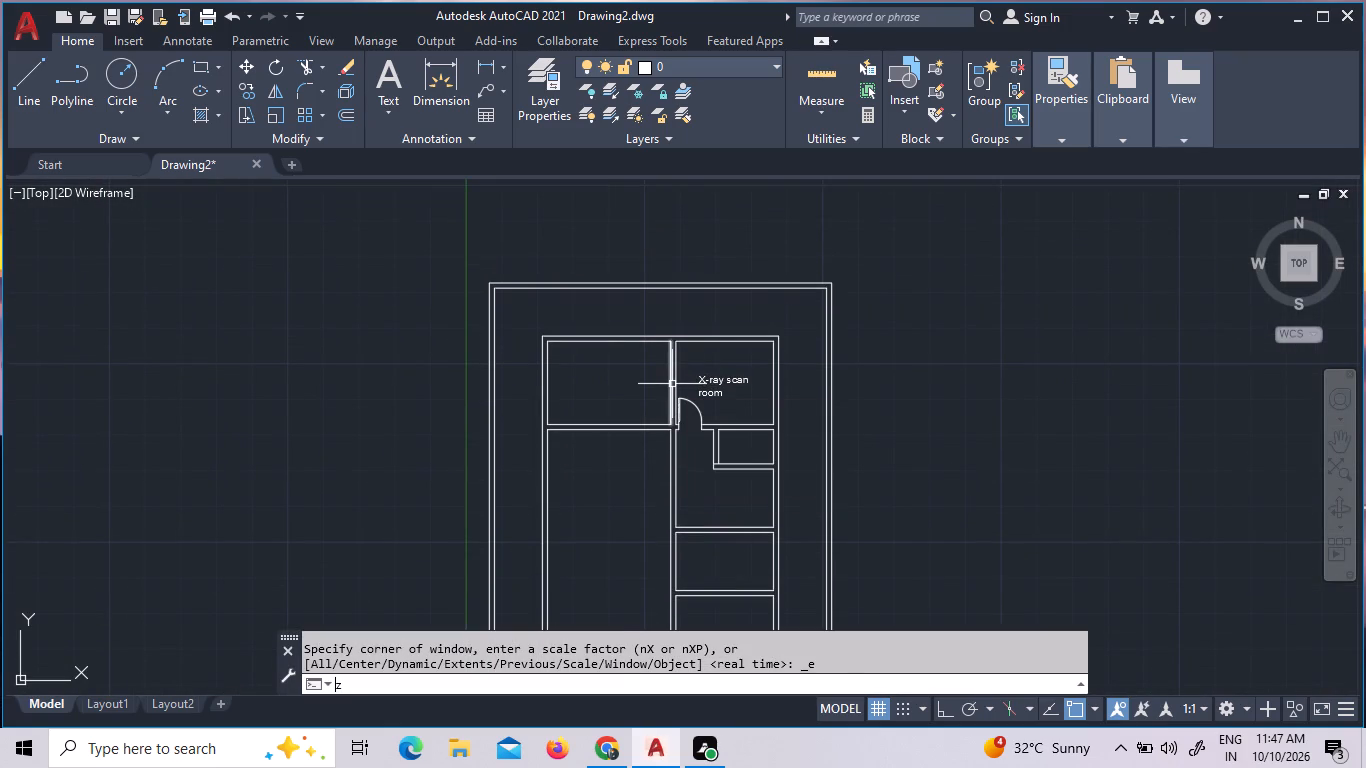
key("Return")
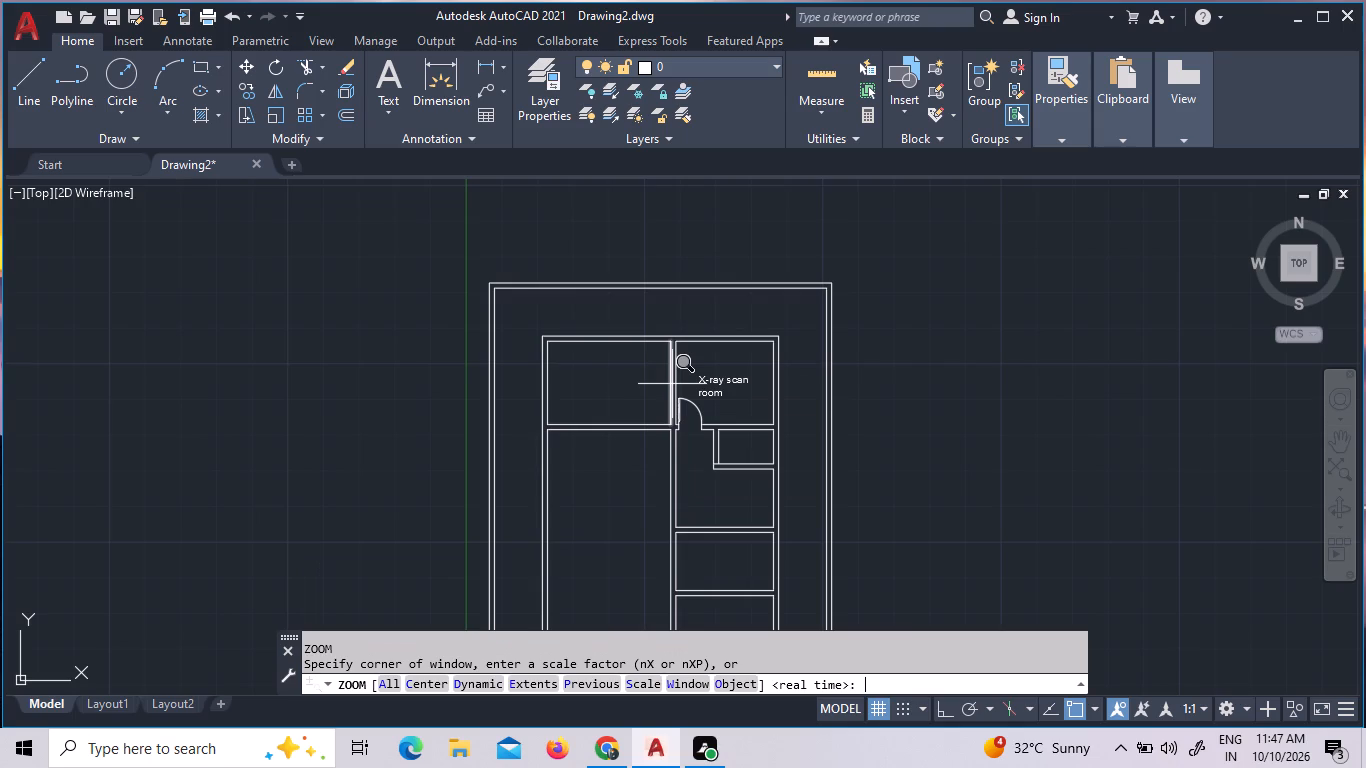
key("w")
key("Return")
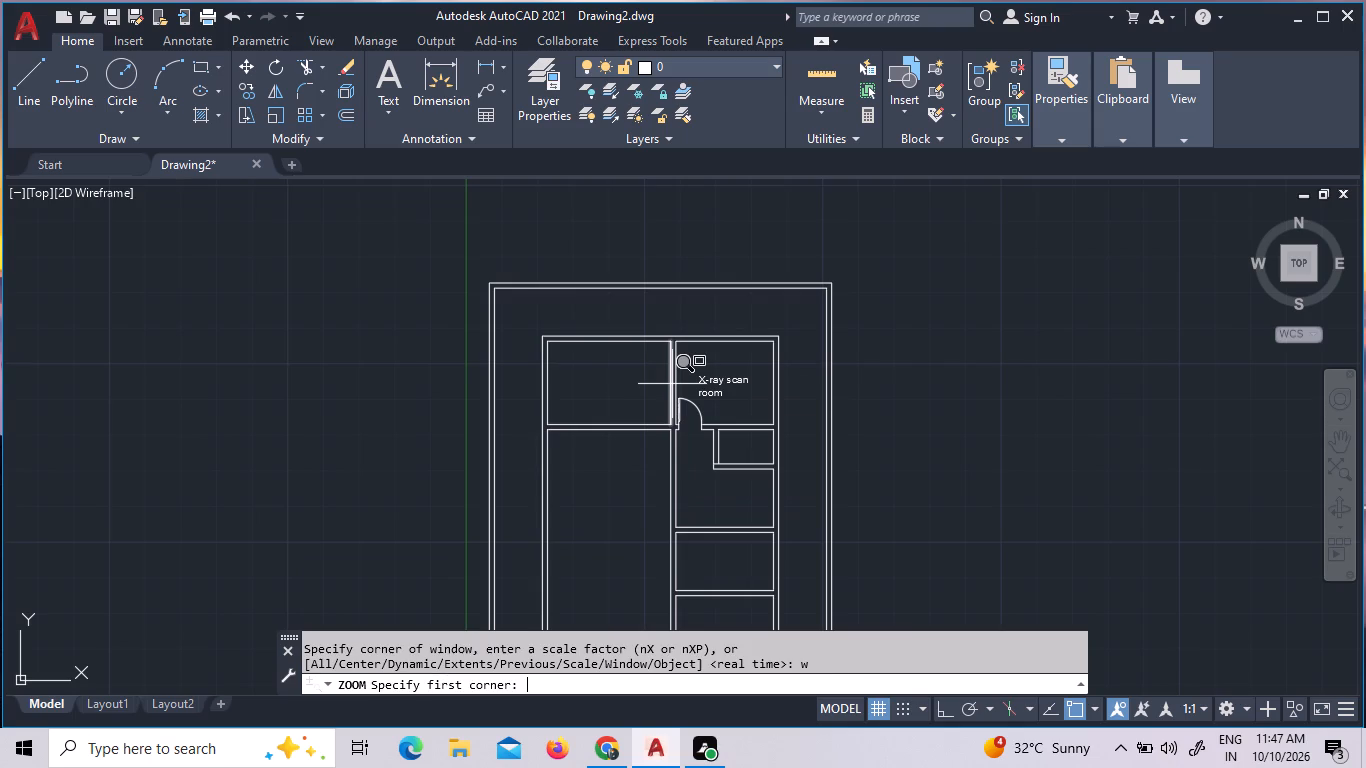
left_click(640, 236)
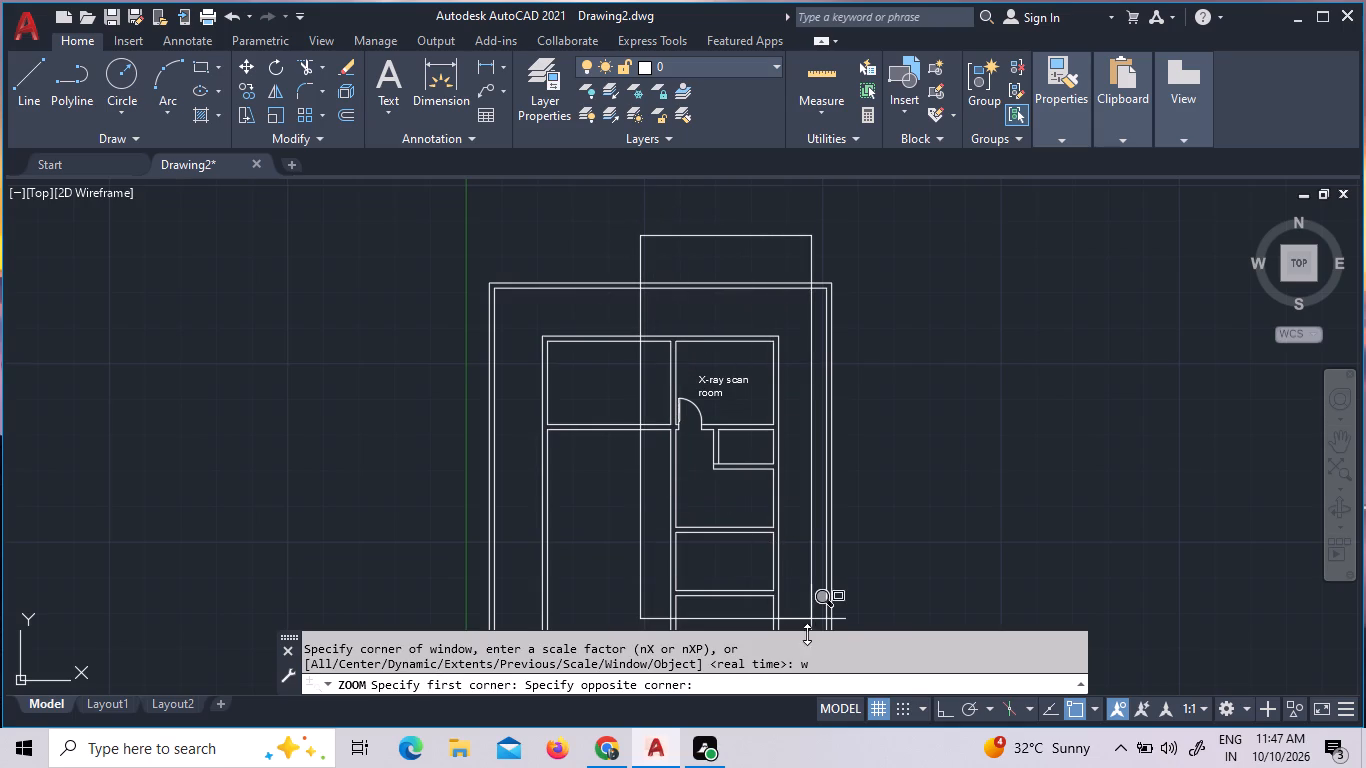
left_click(871, 622)
middle_click_drag(676, 542, 676, 409)
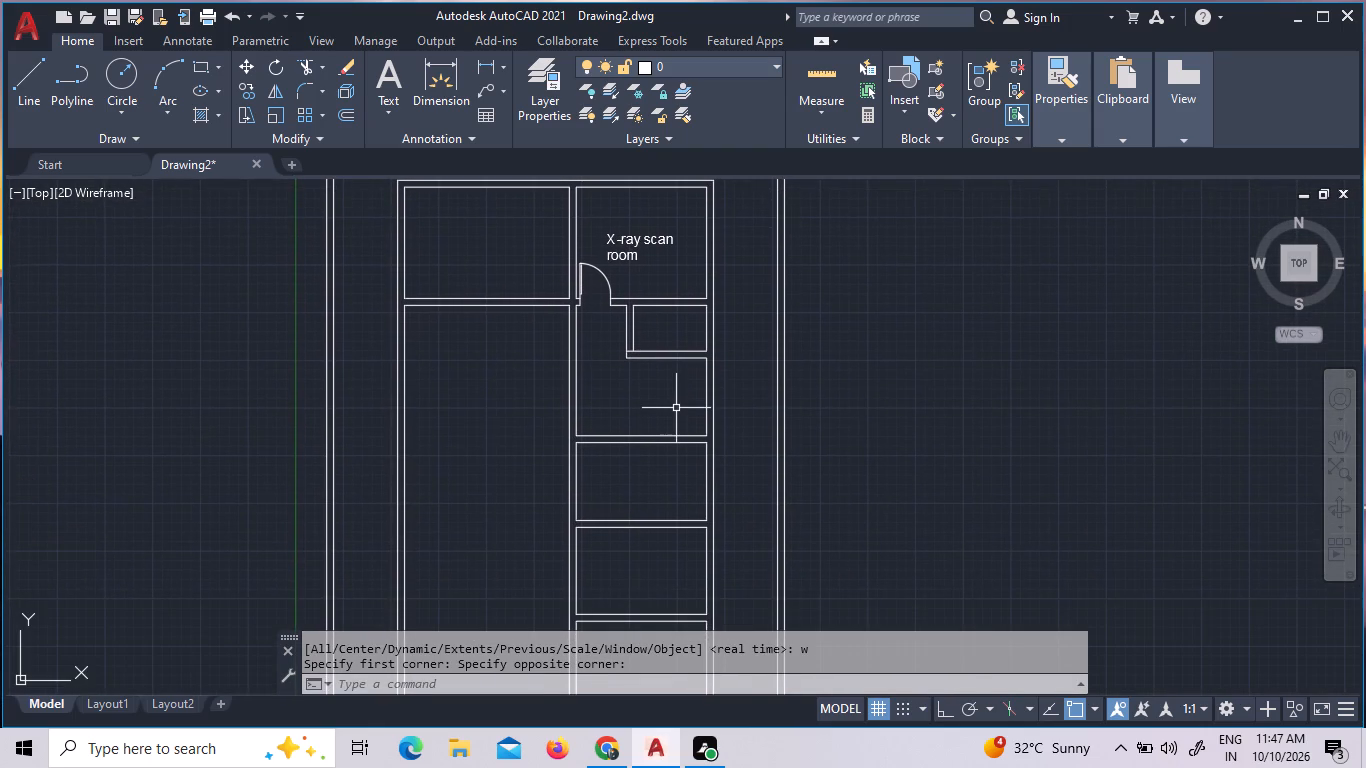
key("z")
key("Return")
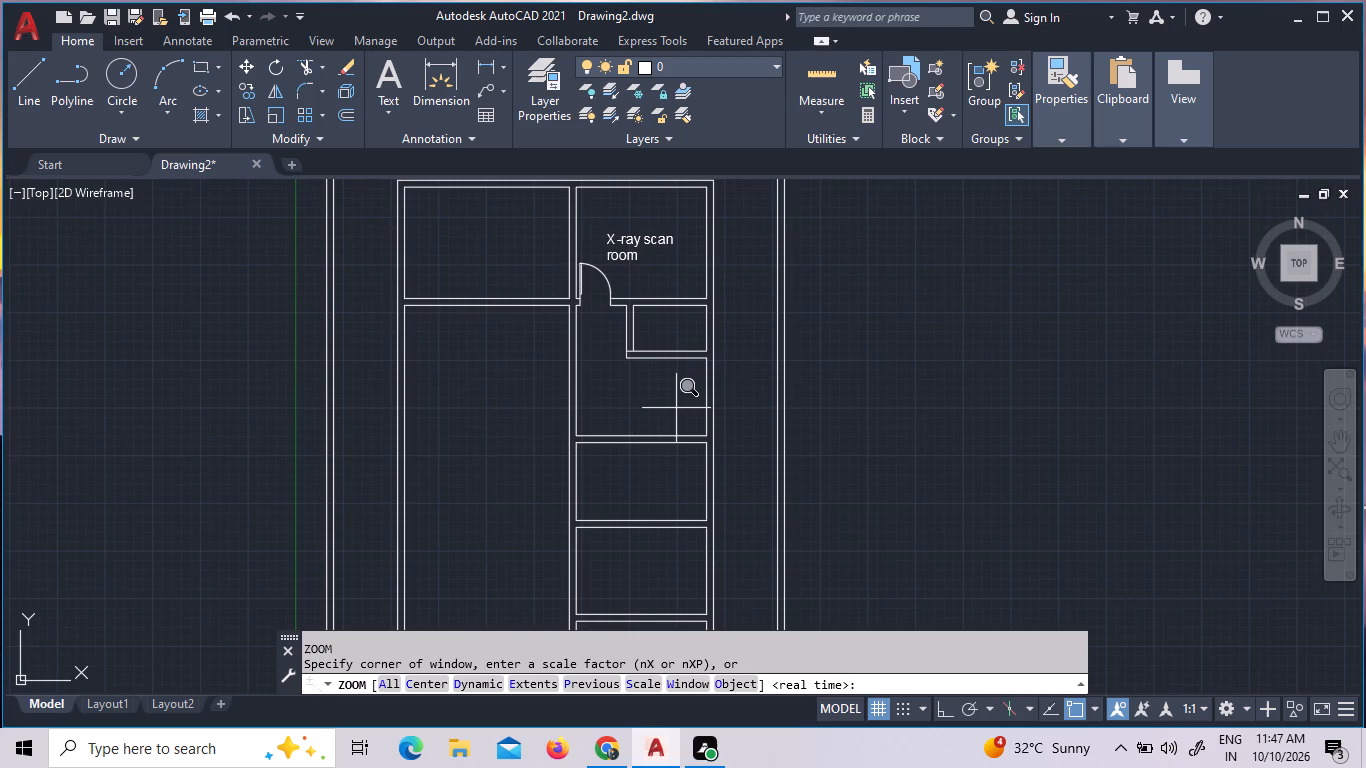
key("w")
key("Return")
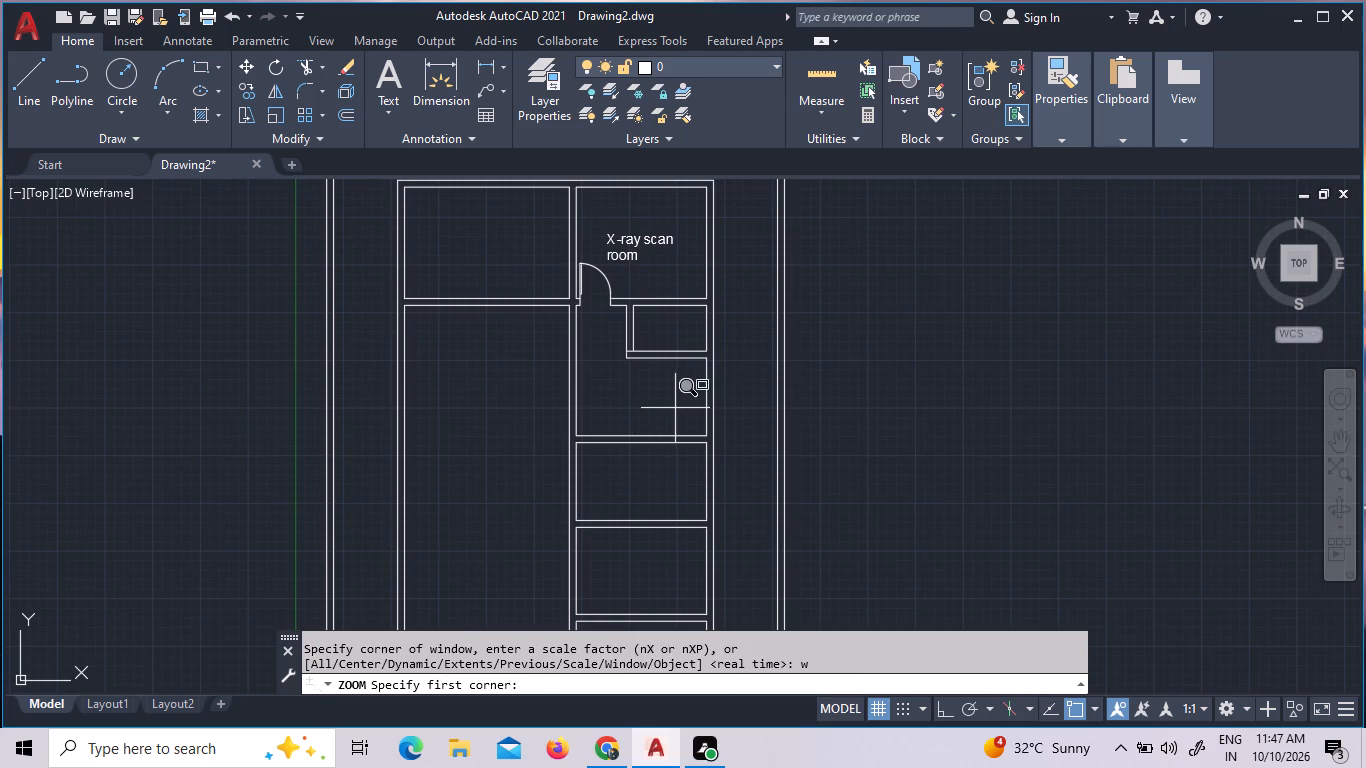
left_click(693, 371)
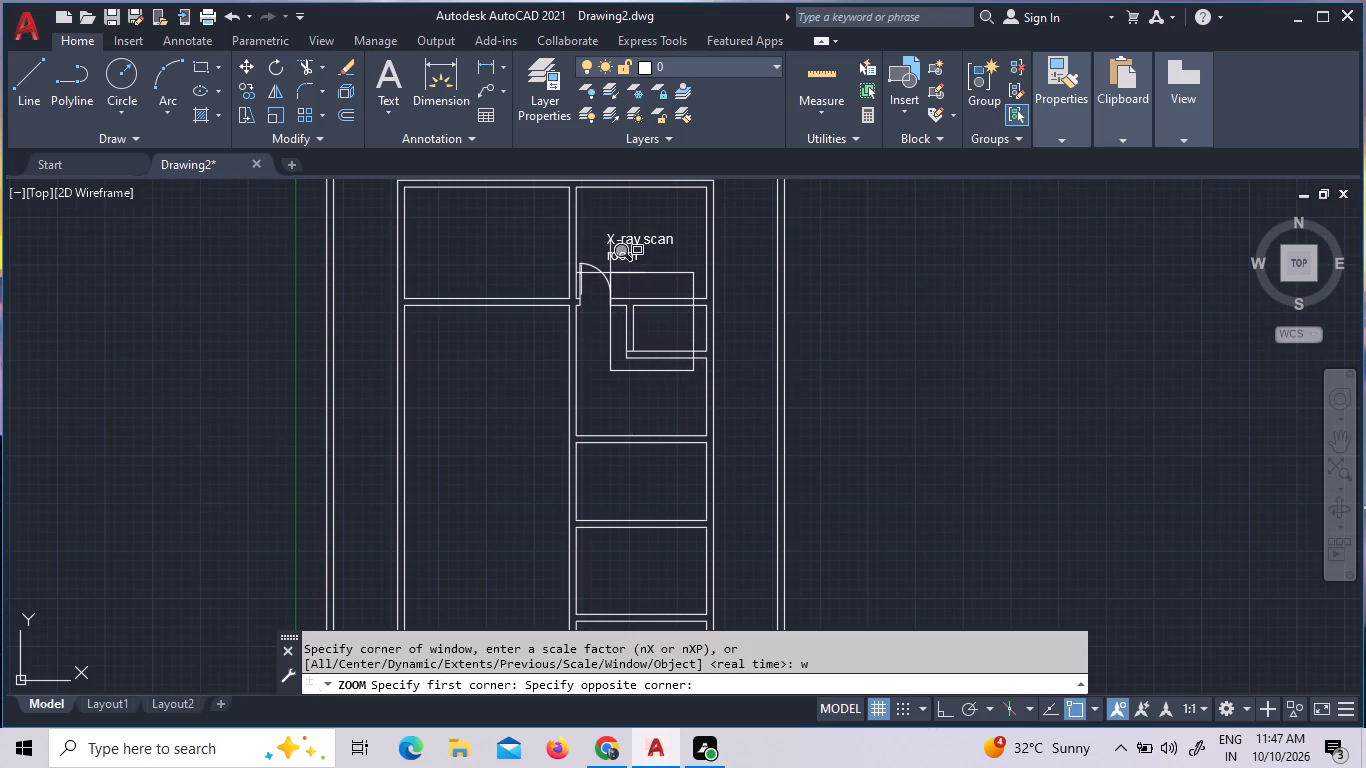
left_click(610, 273)
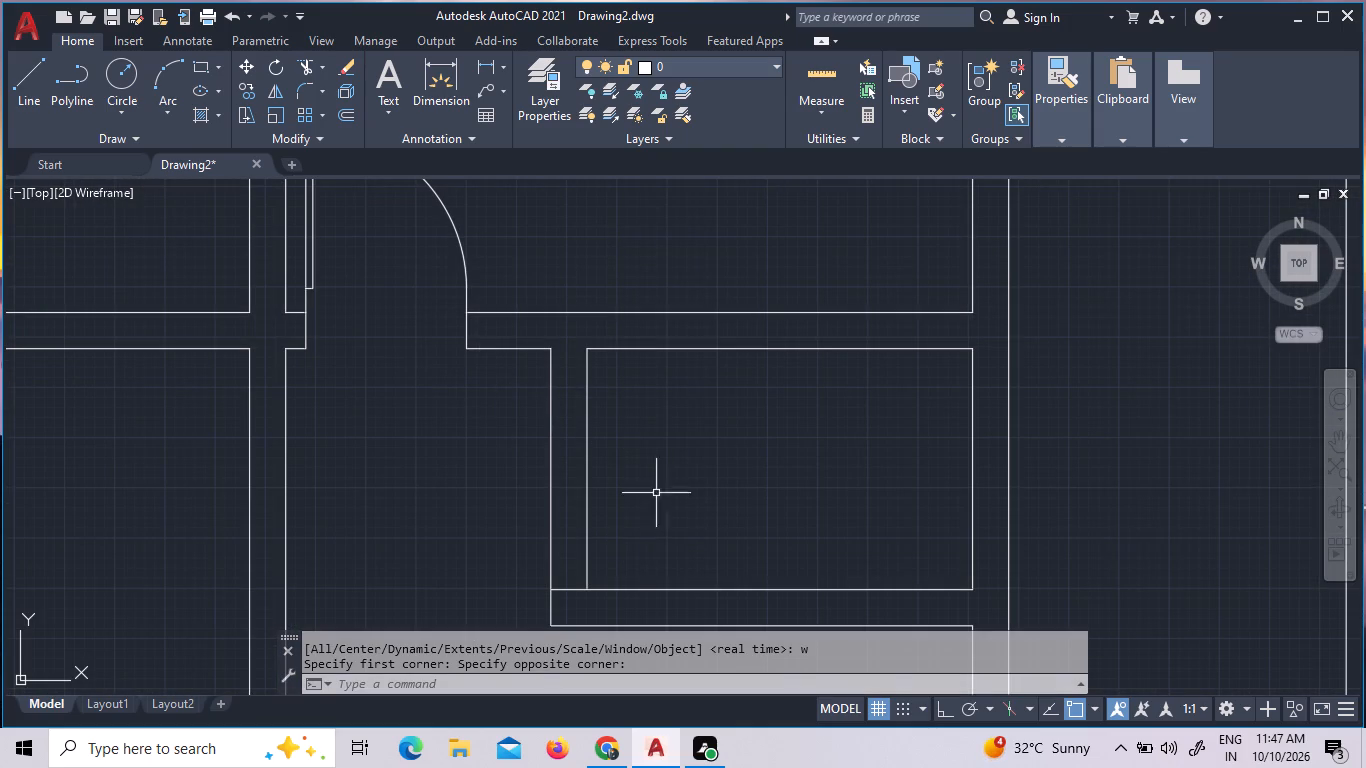
left_click(573, 587)
left_click(579, 599)
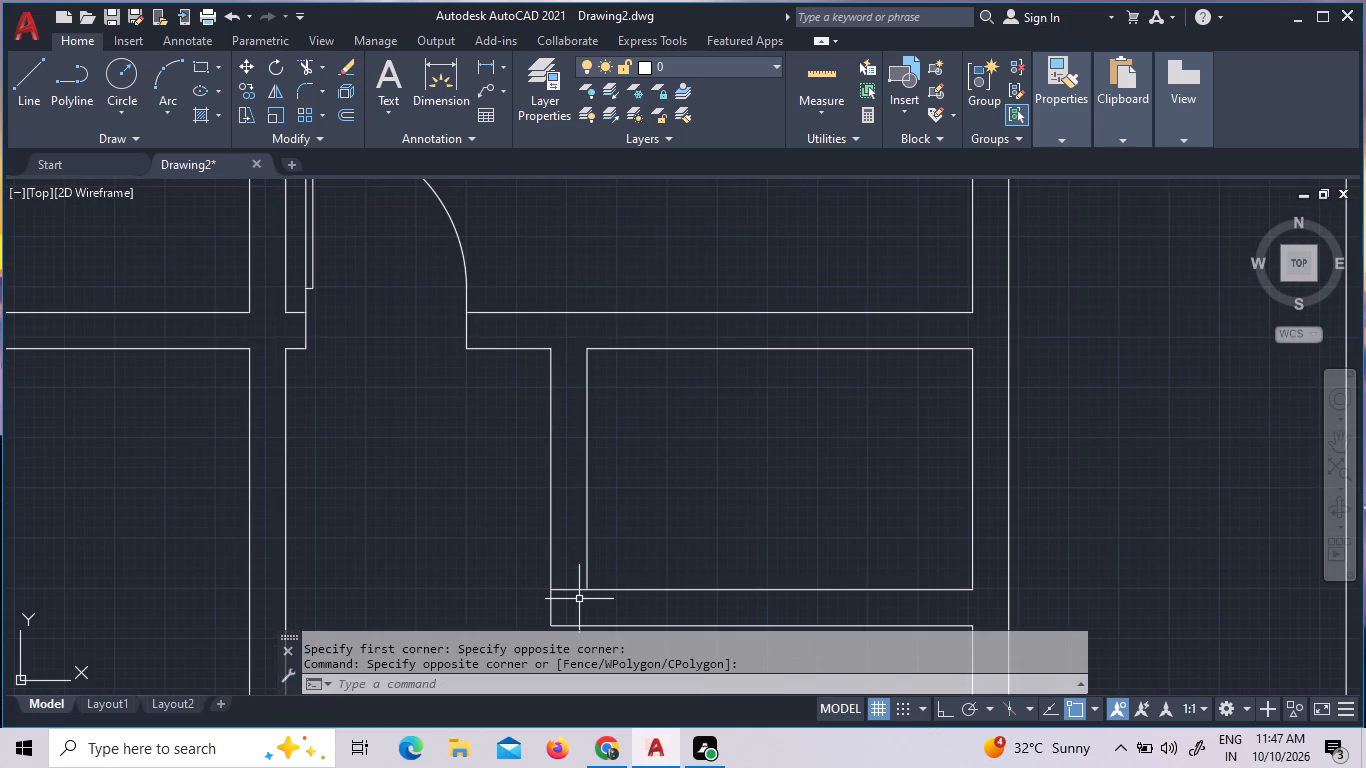
key("Escape")
type("tr")
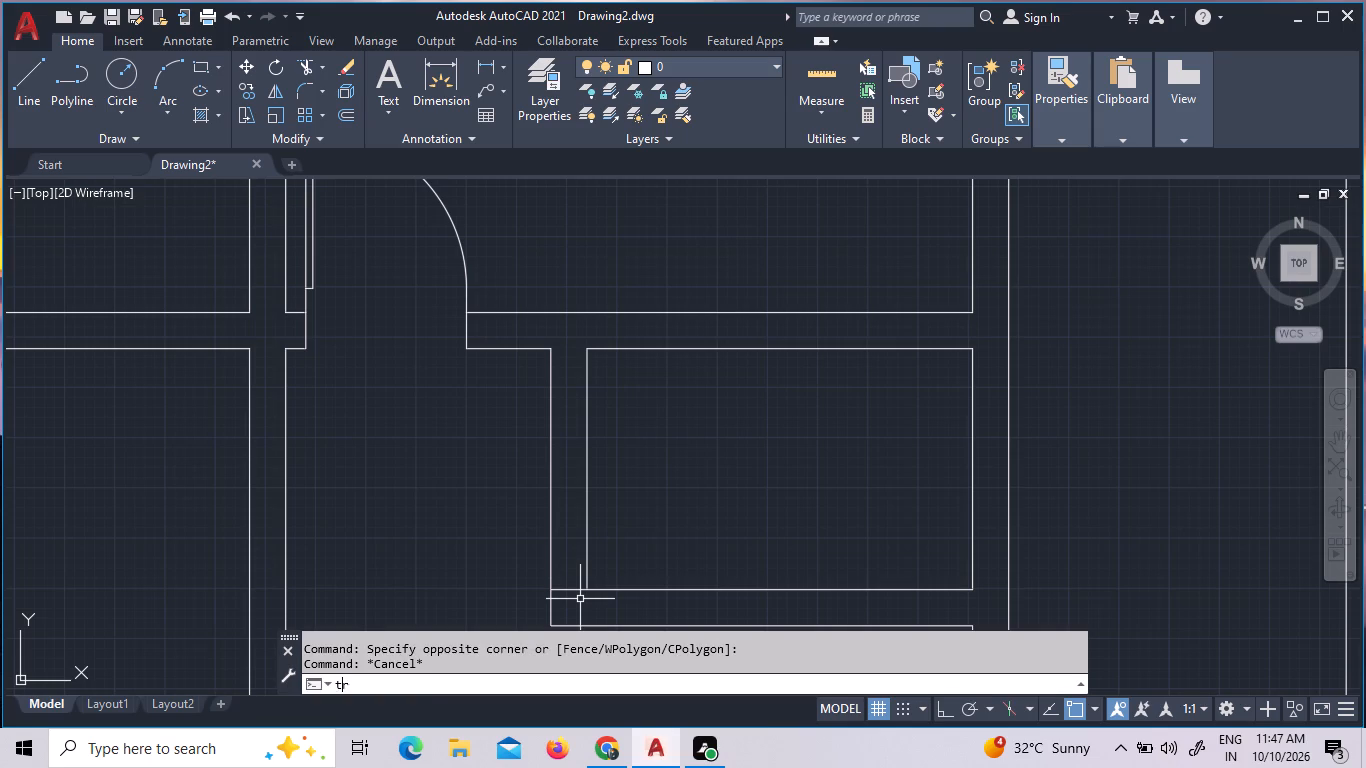
key("space")
left_click(578, 588)
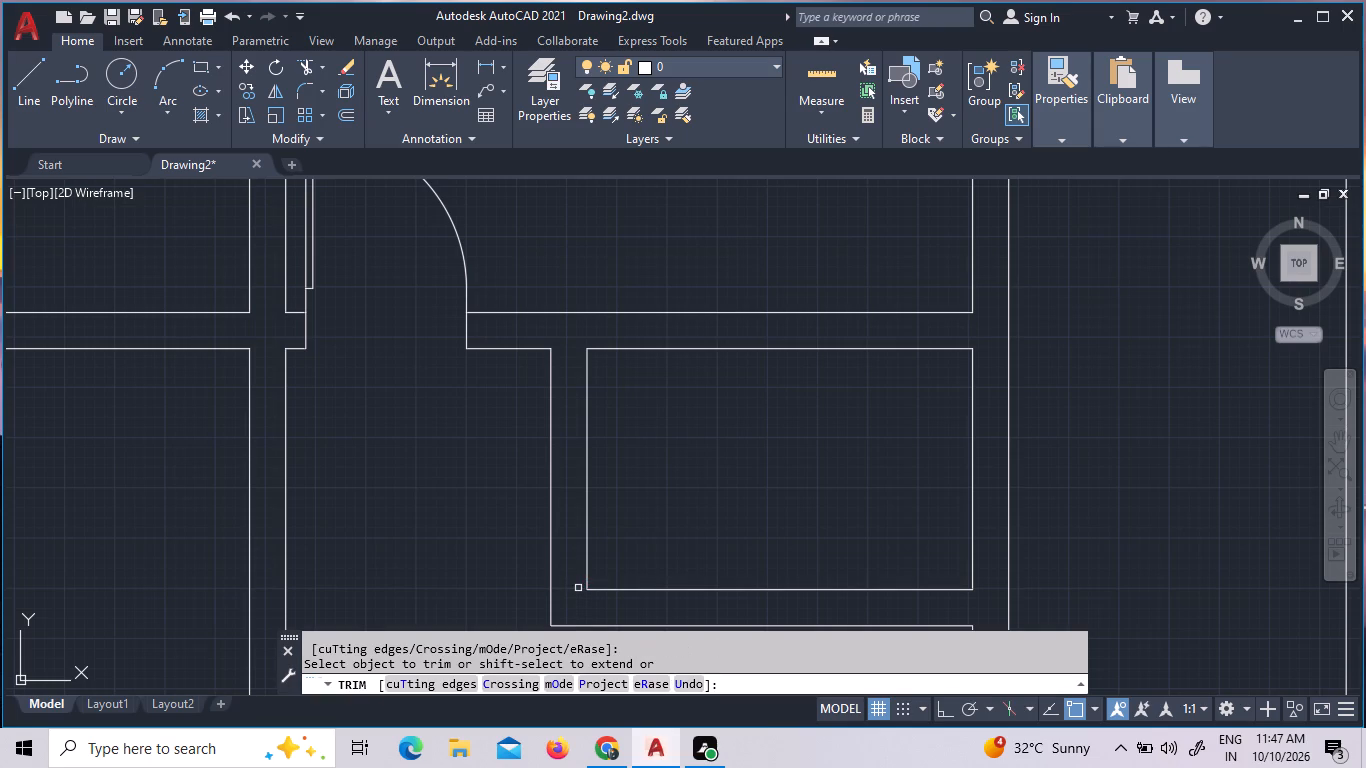
key("Escape")
key("Escape")
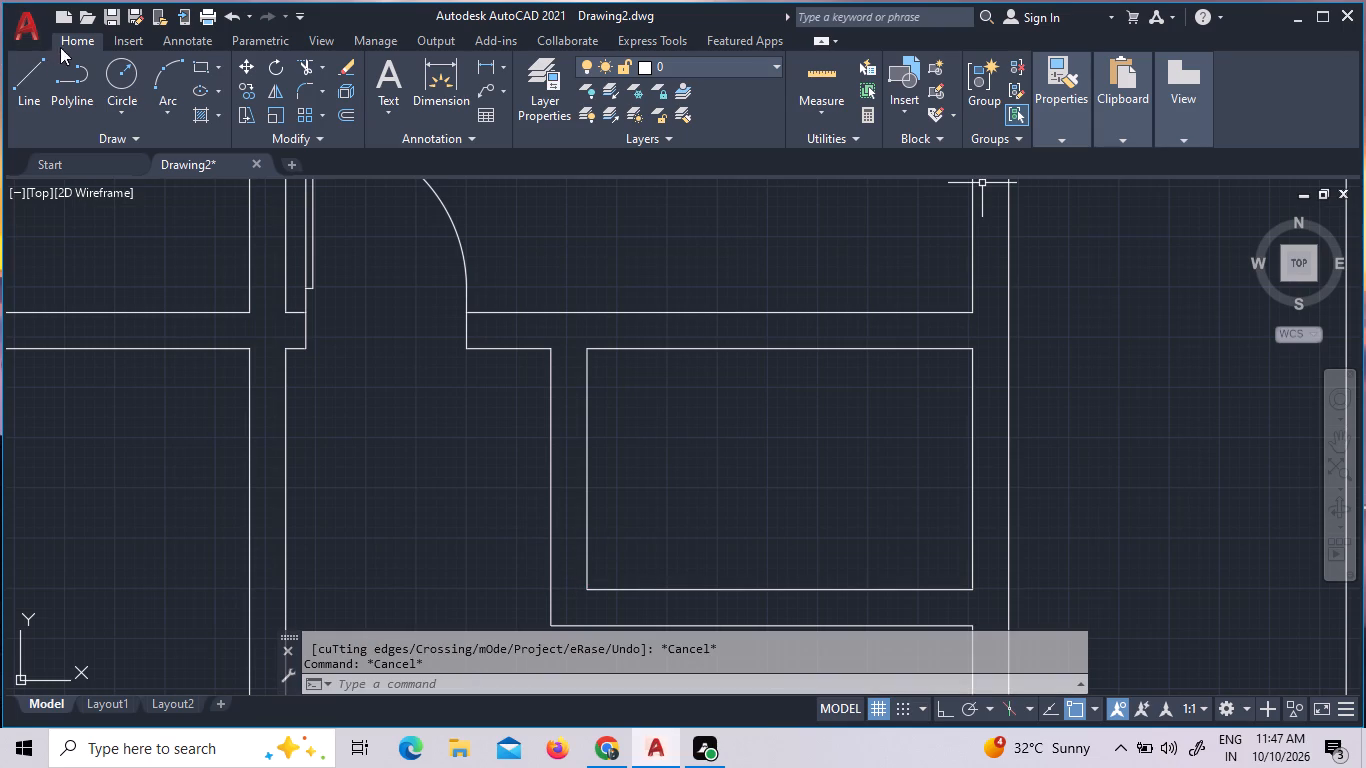
Draw a short horizontal line across the small room's left wall, from its lower-left inner corner to the wall's outer line.
left_click(18, 66)
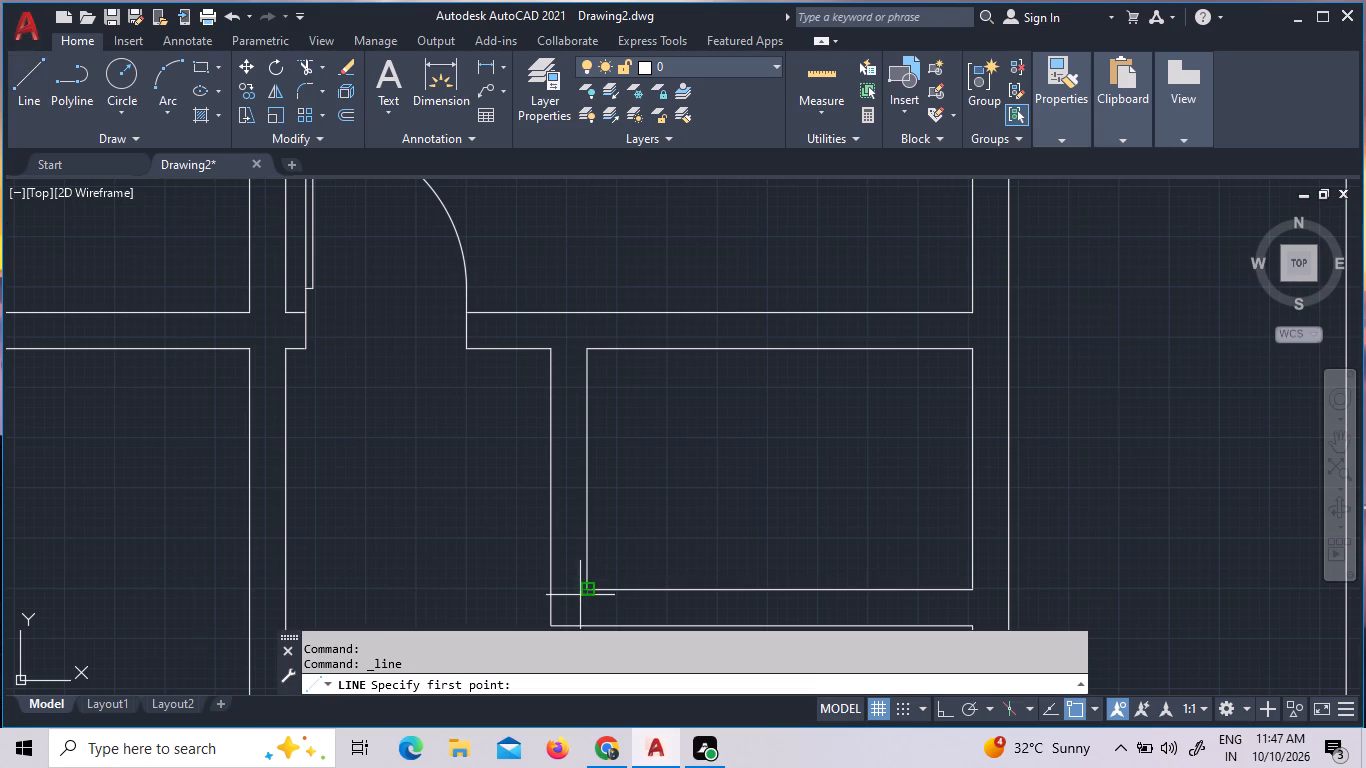
left_click(587, 586)
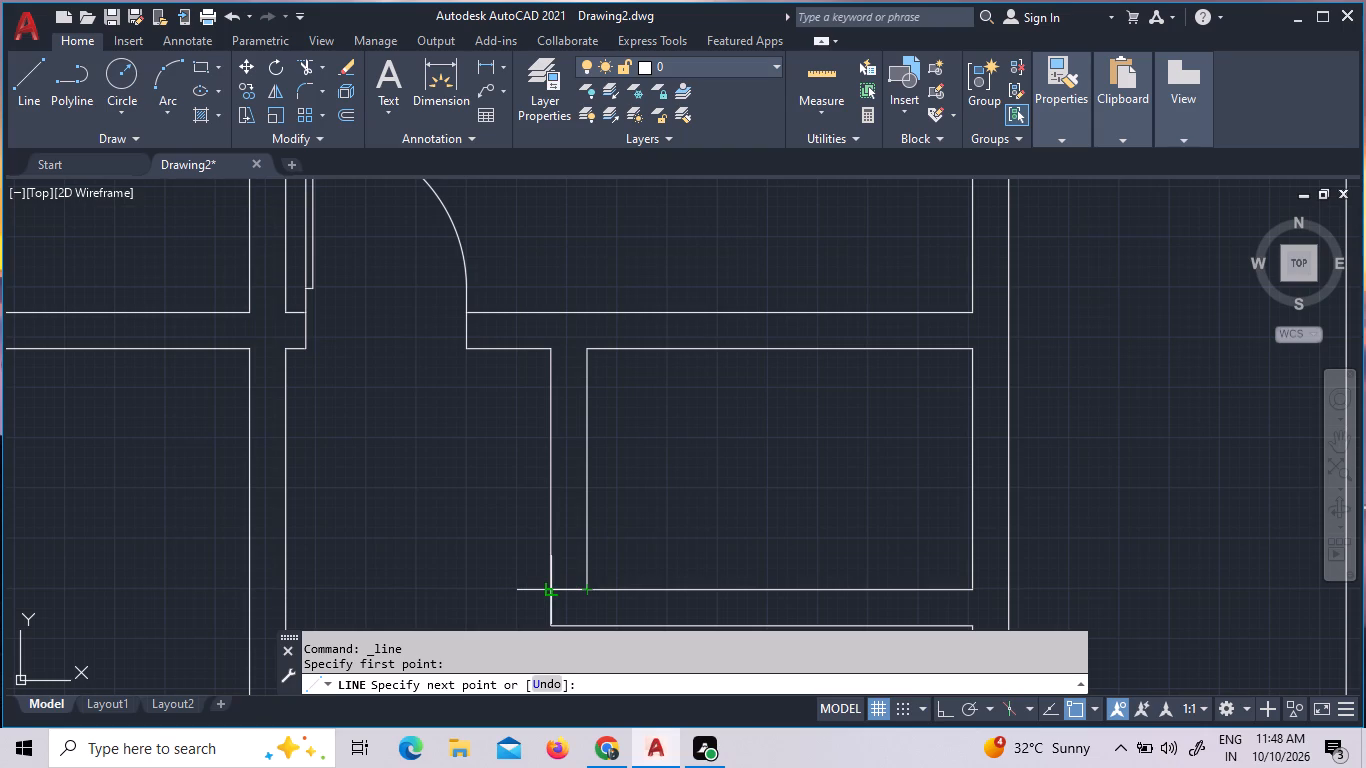
left_click(553, 589)
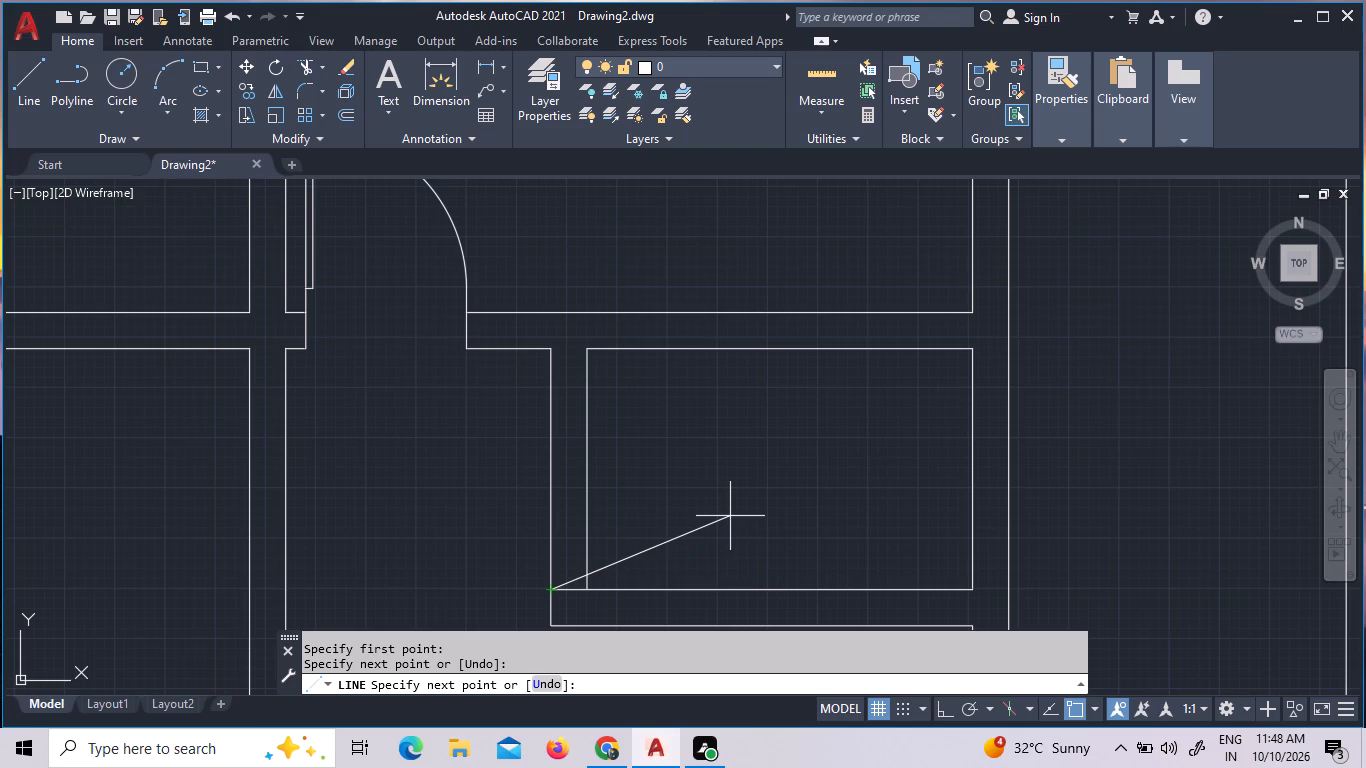
key("Escape")
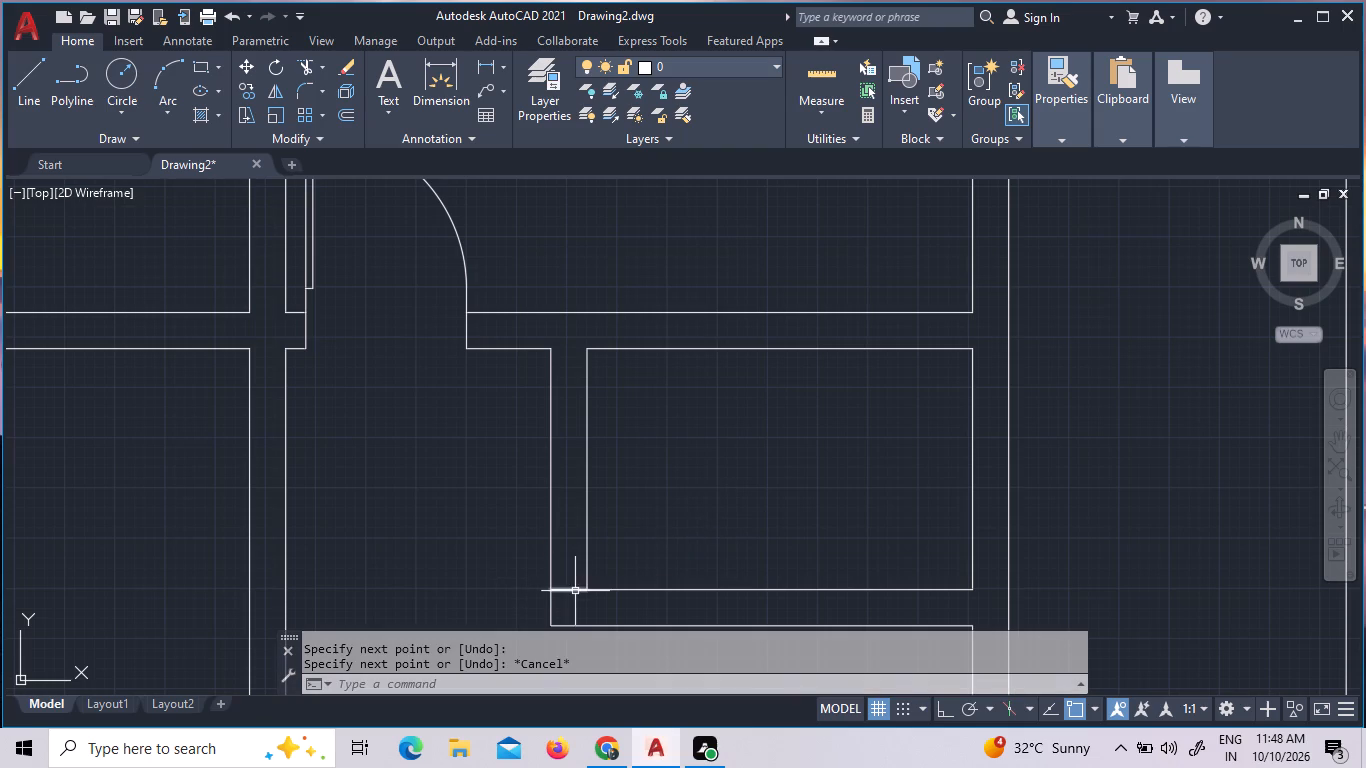
Offset the short horizontal line in the small room's left wall 5" upward.
left_click(576, 590)
key("o")
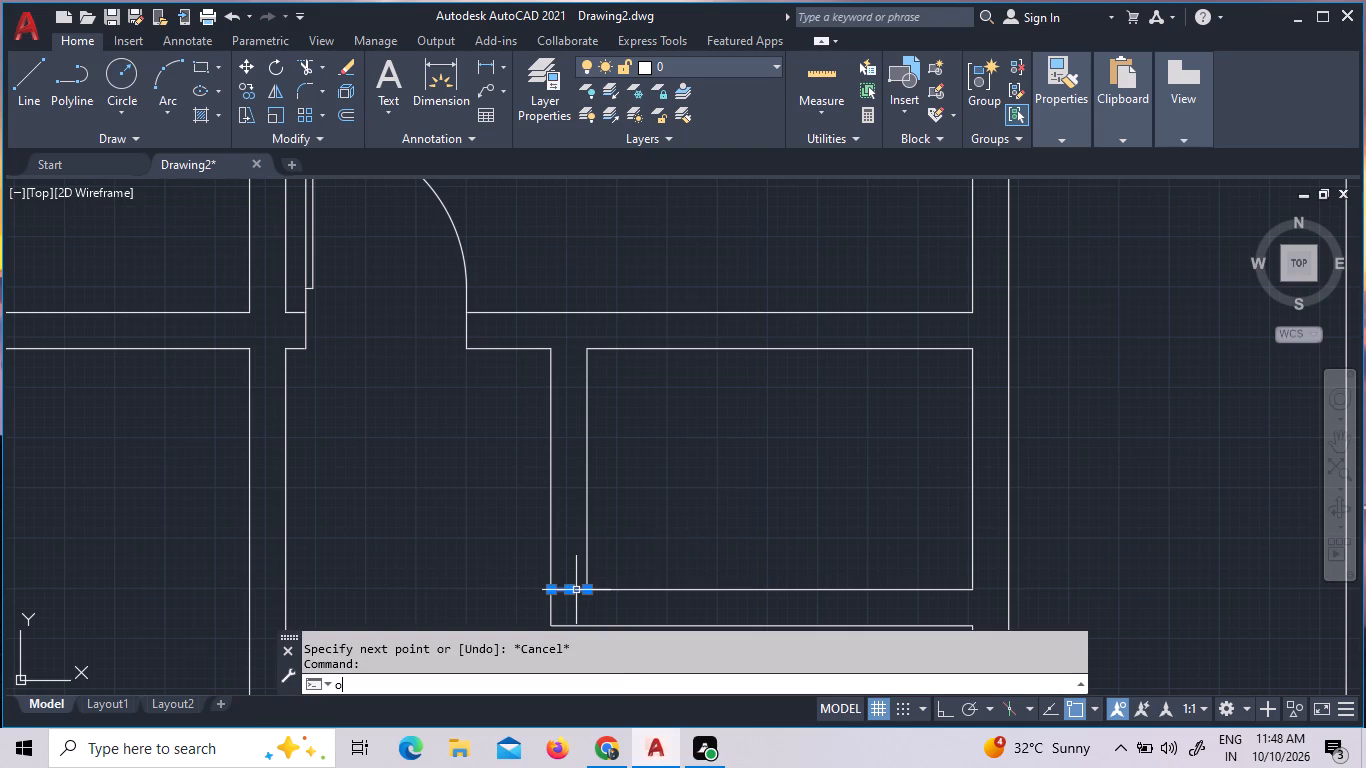
key("Return")
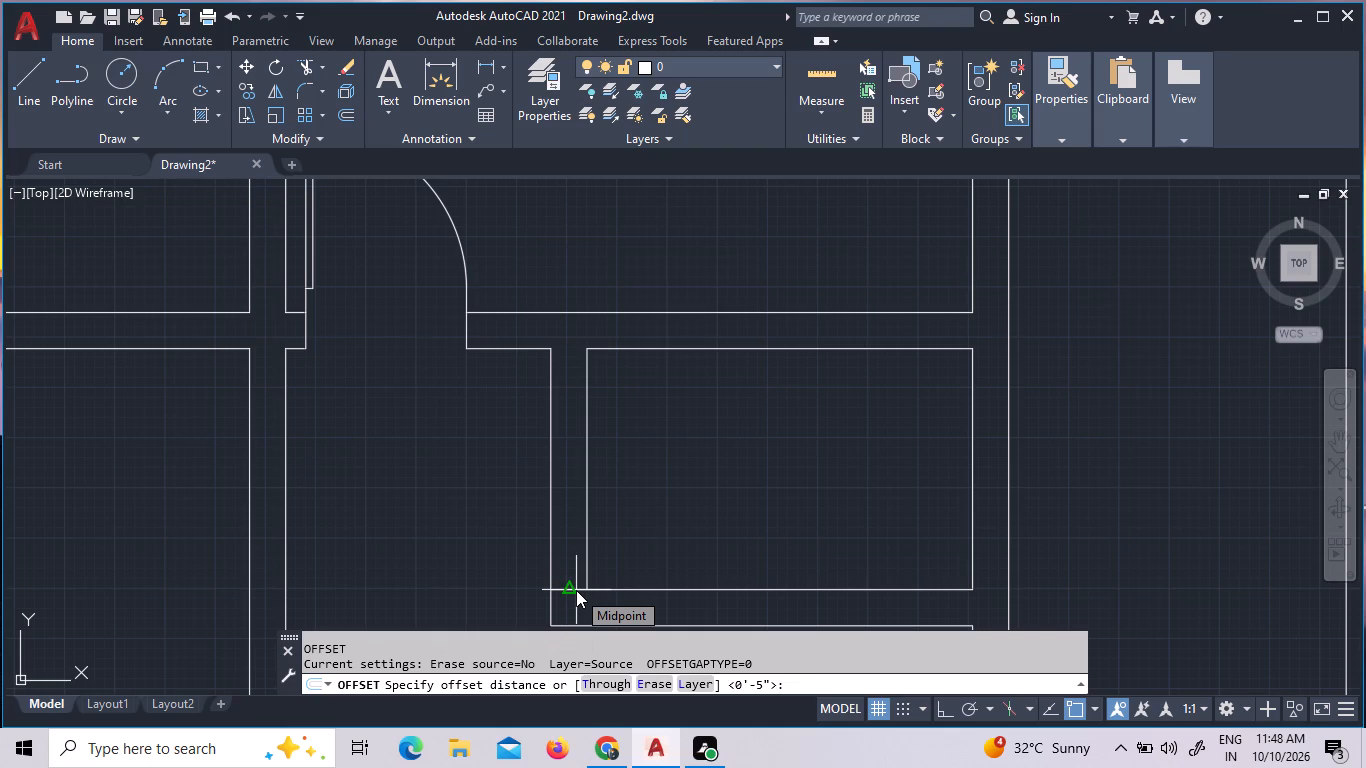
key("Return")
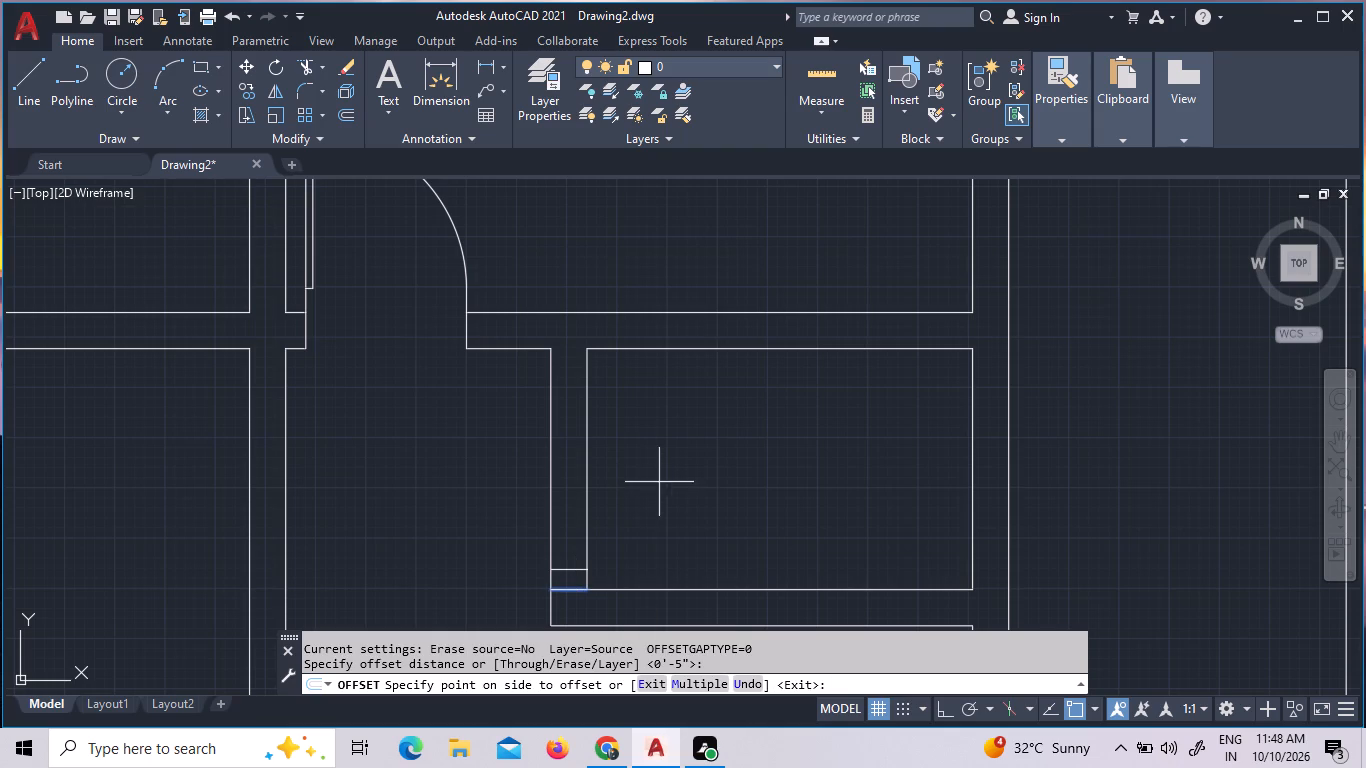
left_click(624, 518)
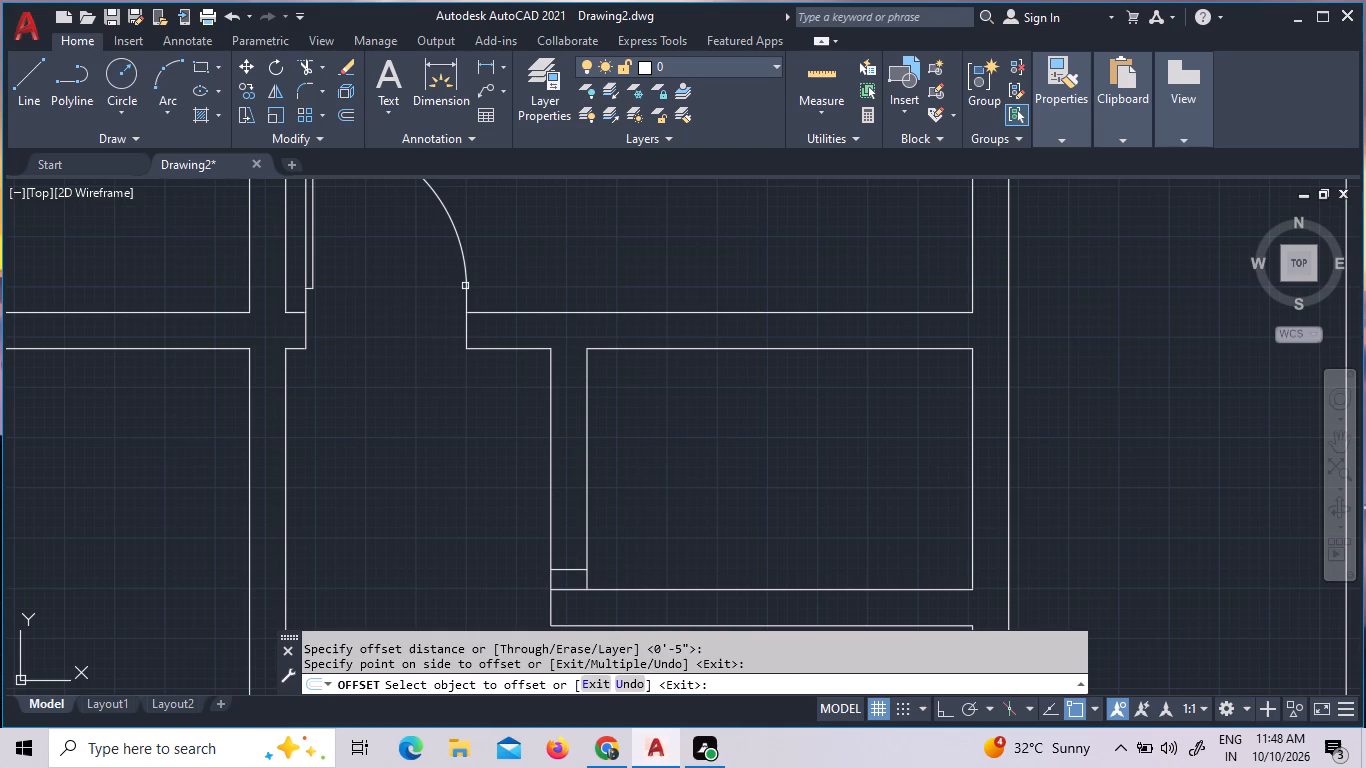
key("Escape")
Copy the X-ray scan room's door block into the open space just below it, beside the small room's left wall.
left_click(520, 277)
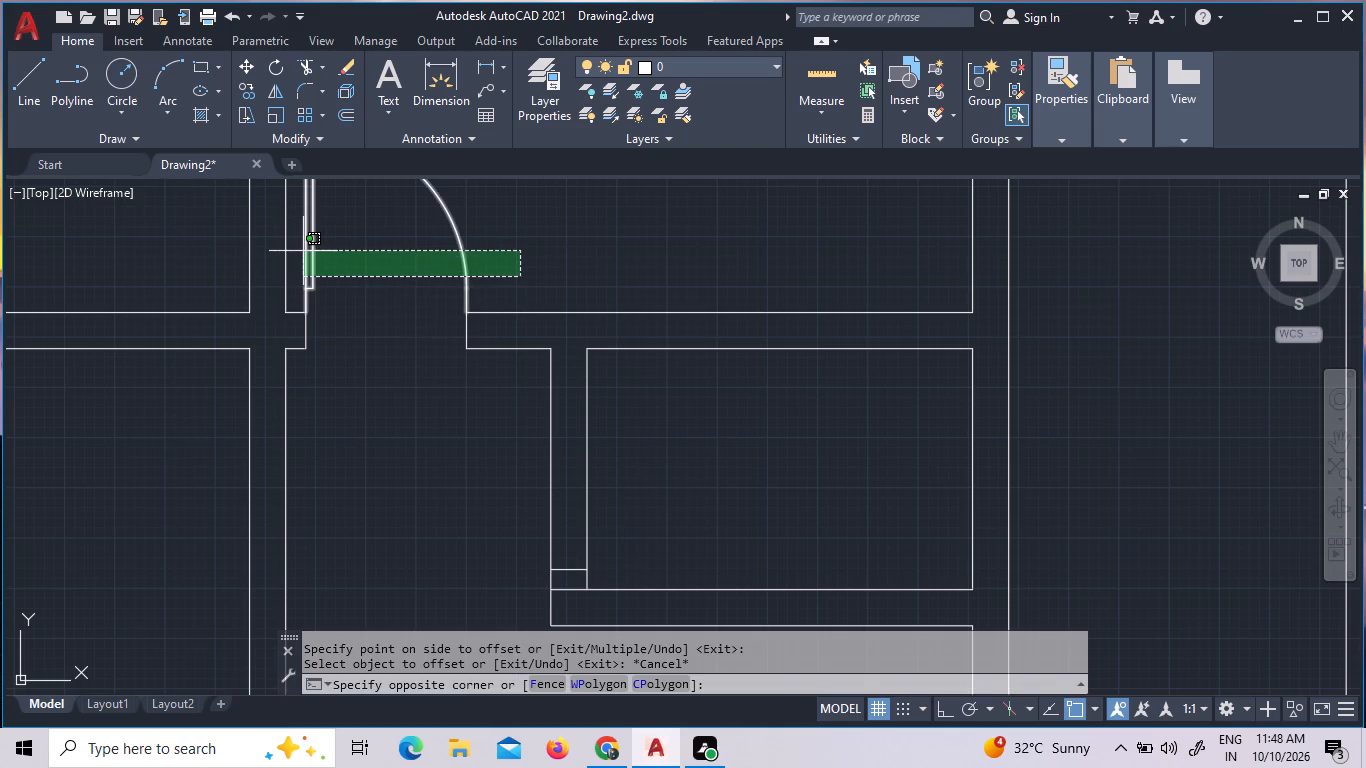
left_click(303, 251)
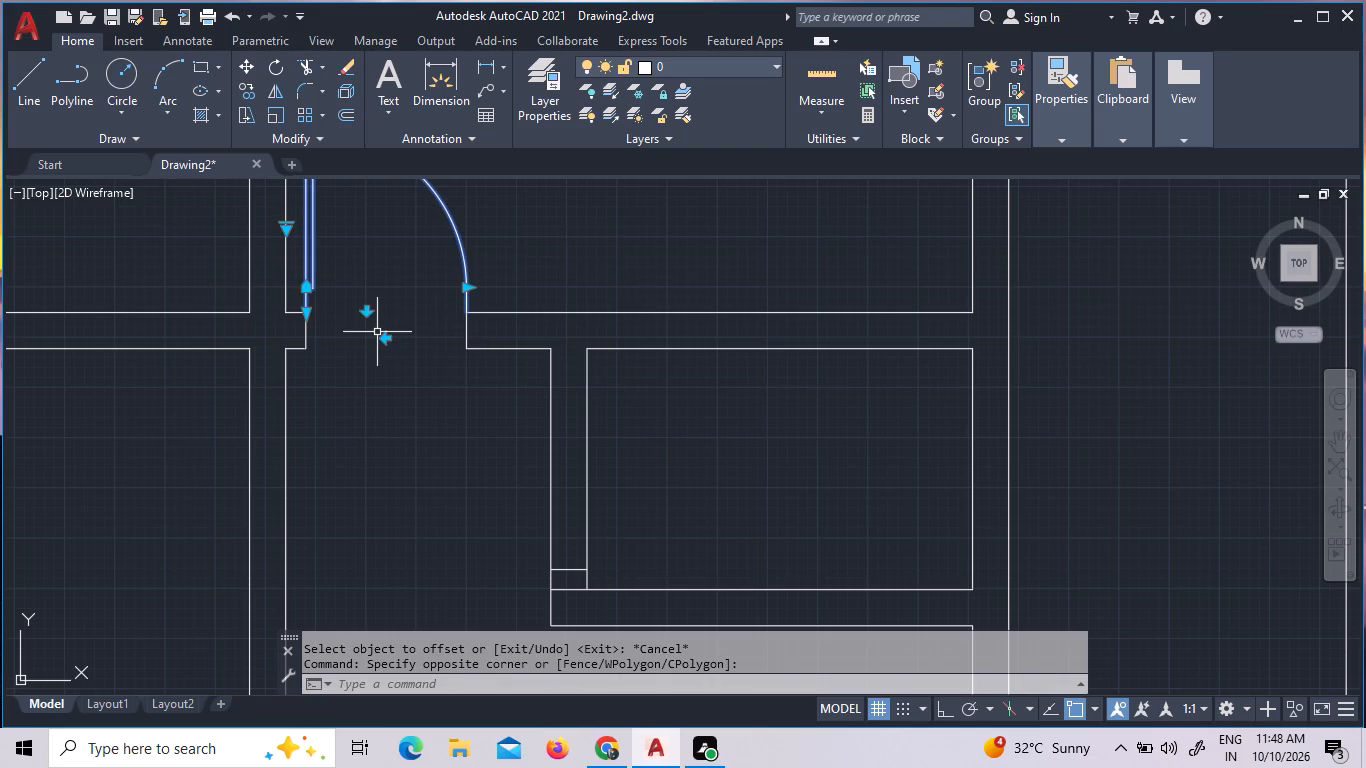
right_click(376, 332)
double_click(430, 412)
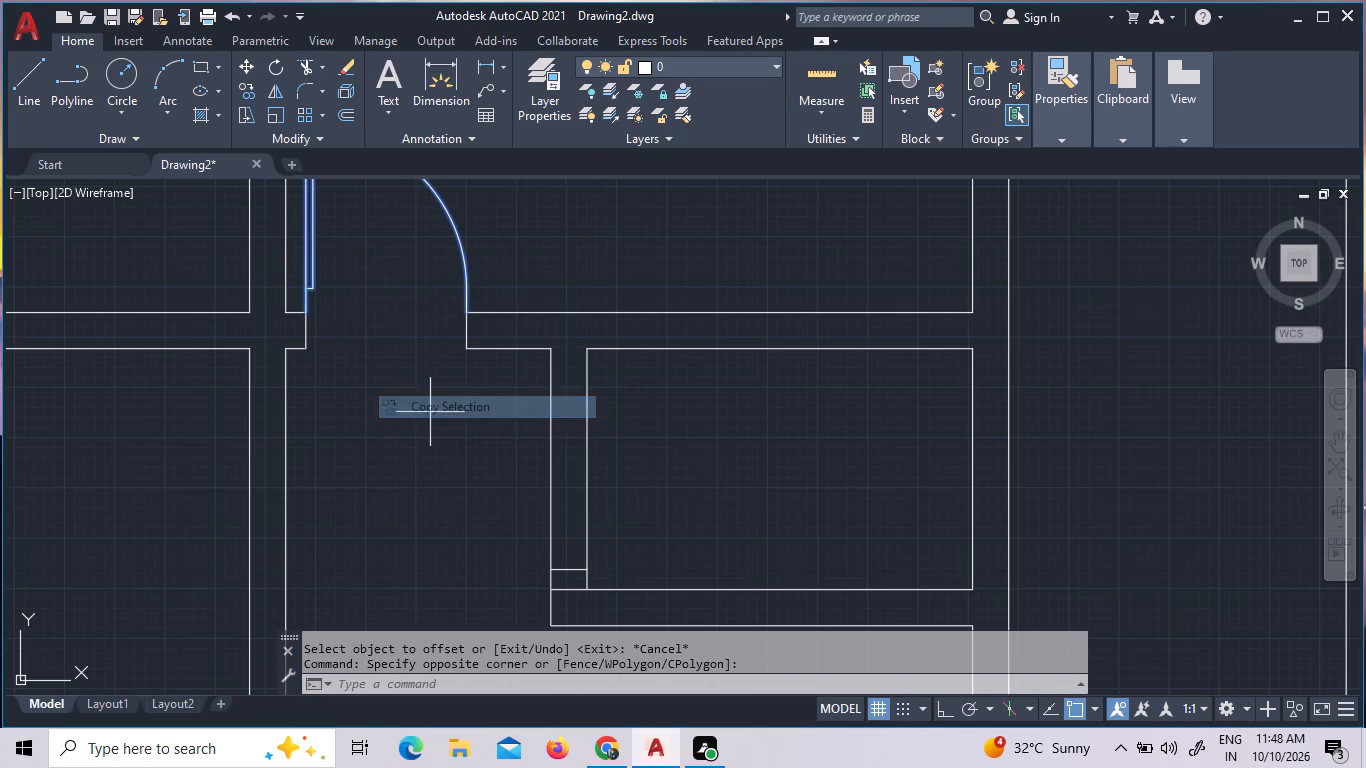
left_click(467, 614)
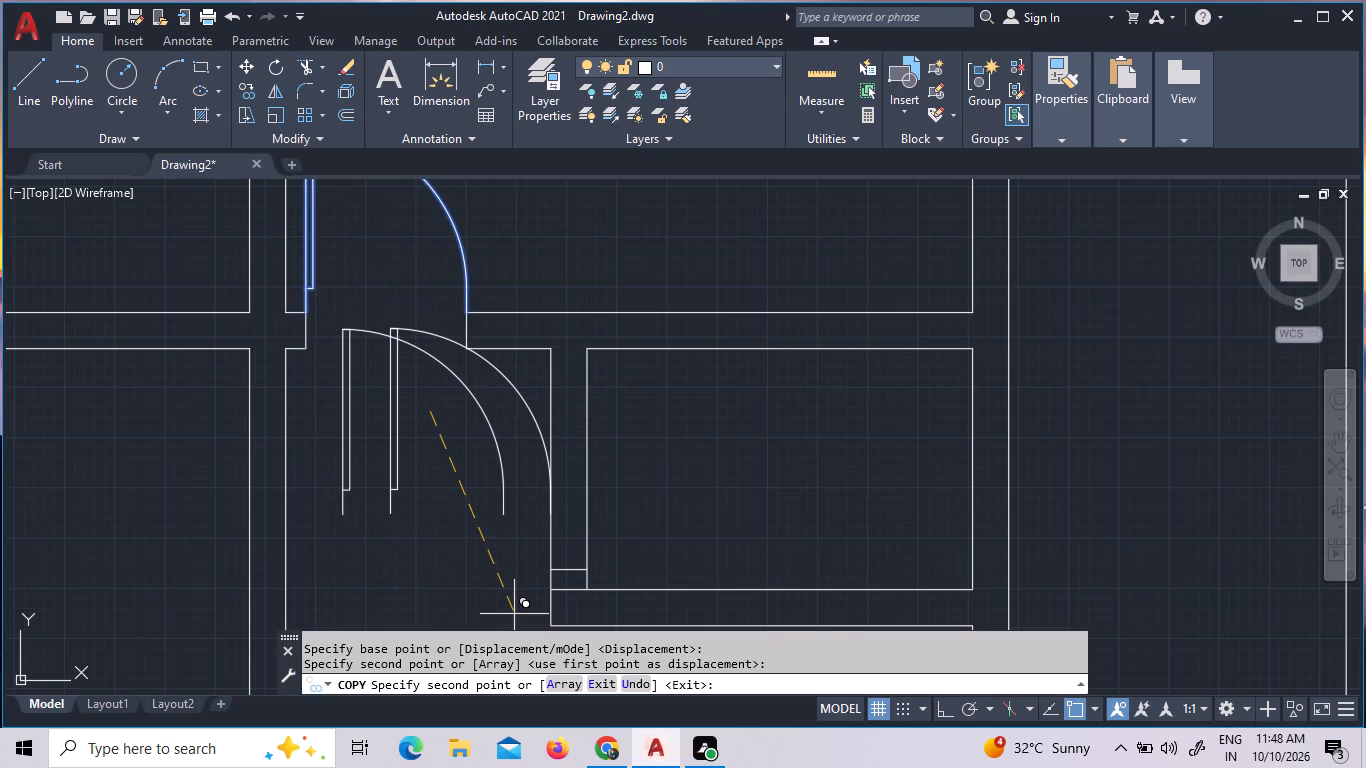
key("Escape")
Flip the copied door block so its leaf stands upright on the right side, with the swing arc to the left.
left_click_drag(529, 520, 502, 510)
left_click(385, 472)
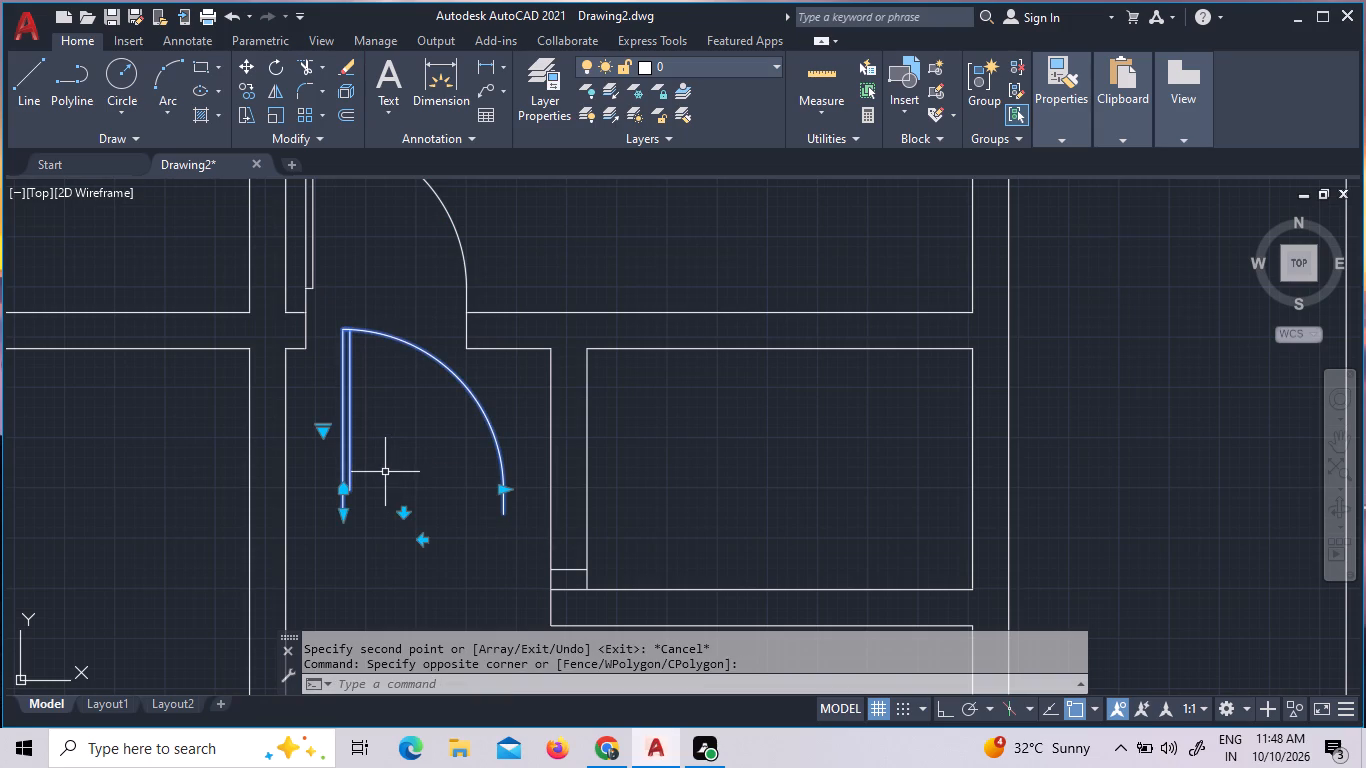
left_click(404, 510)
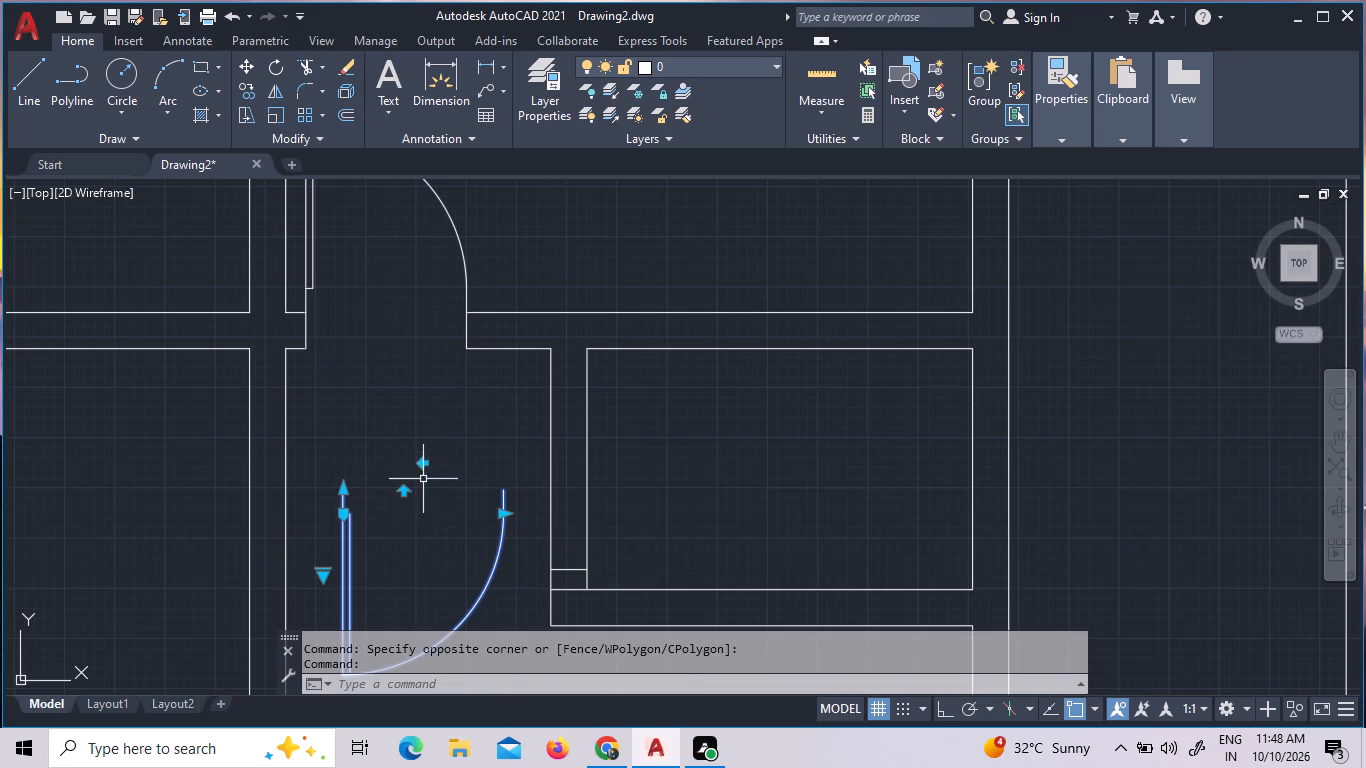
left_click(423, 459)
left_click(423, 464)
left_click(423, 464)
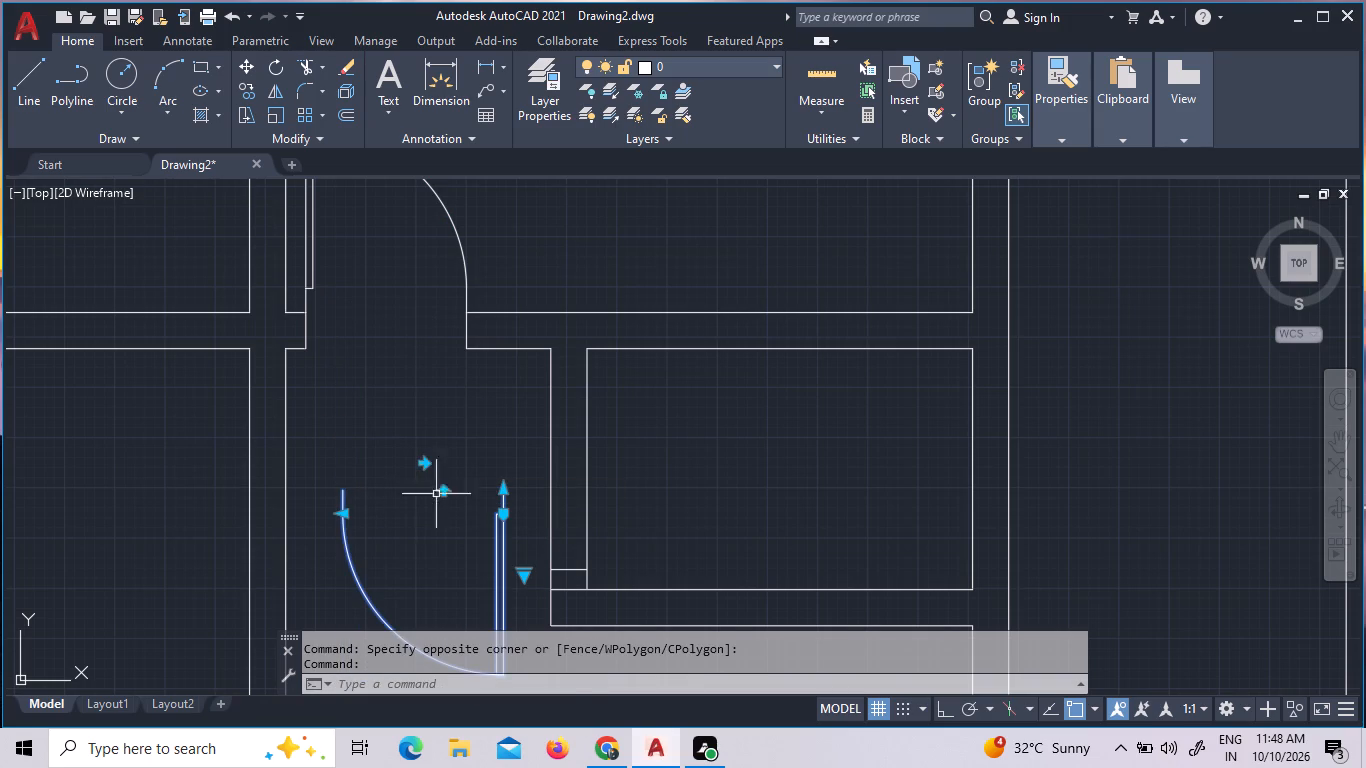
left_click(441, 491)
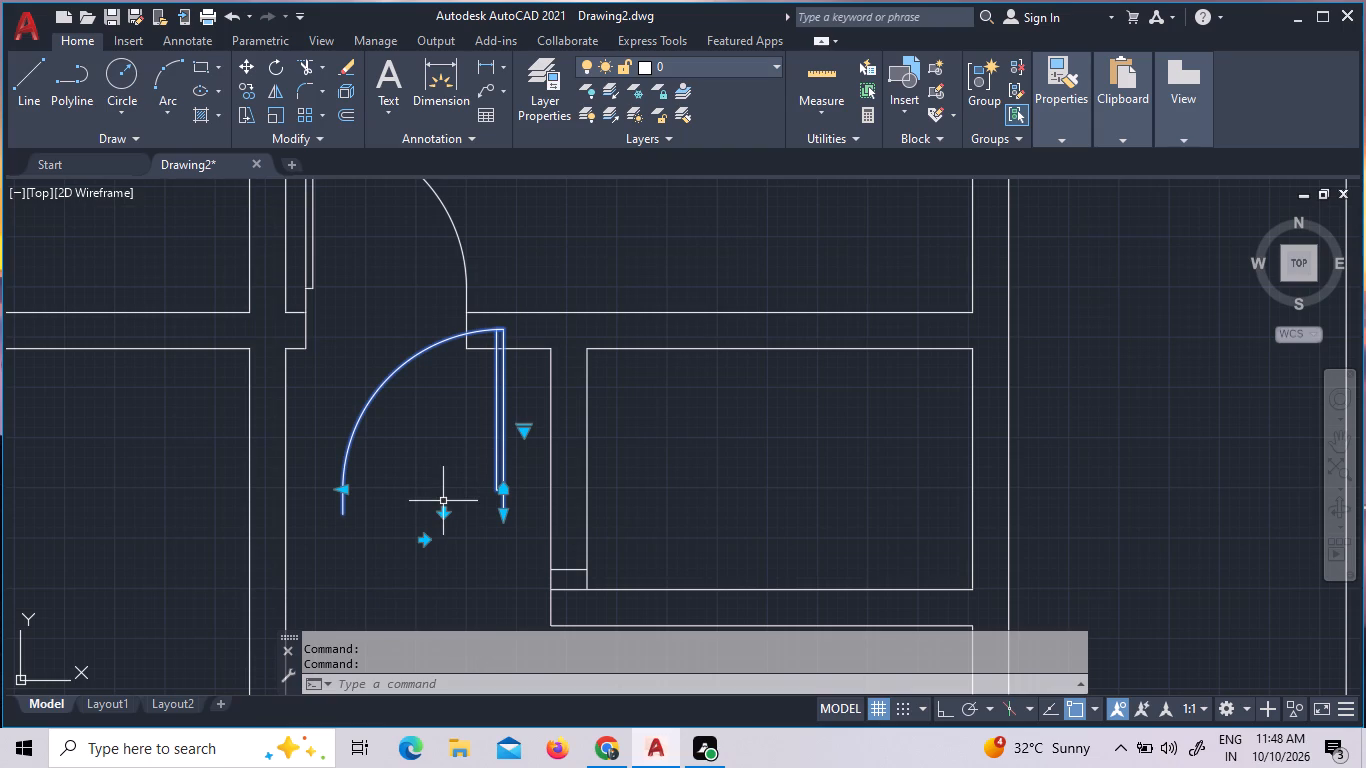
Rotate the copied door 90° clockwise about its lower-right corner, with Ortho on, so its leaf points right into the small room.
type("ro")
key("Return")
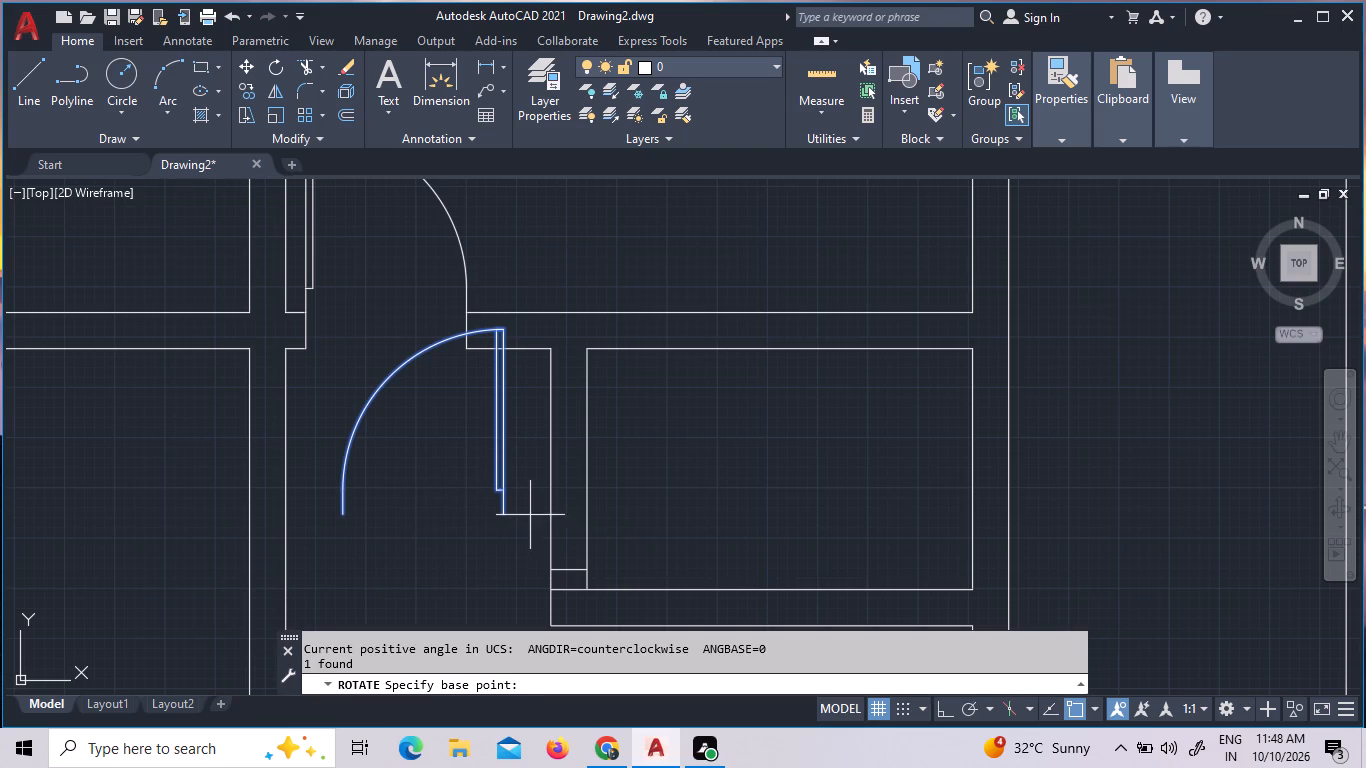
left_click(505, 516)
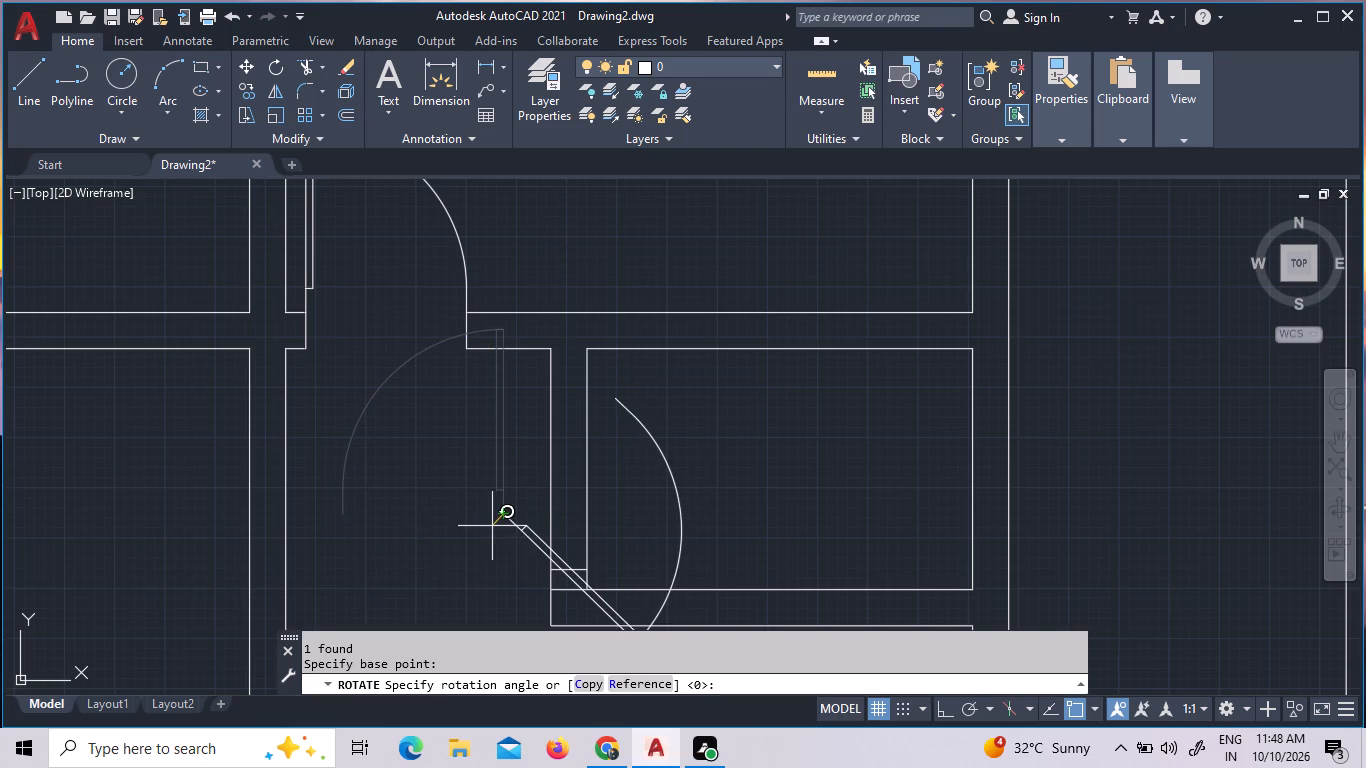
key("F8")
left_click(492, 526)
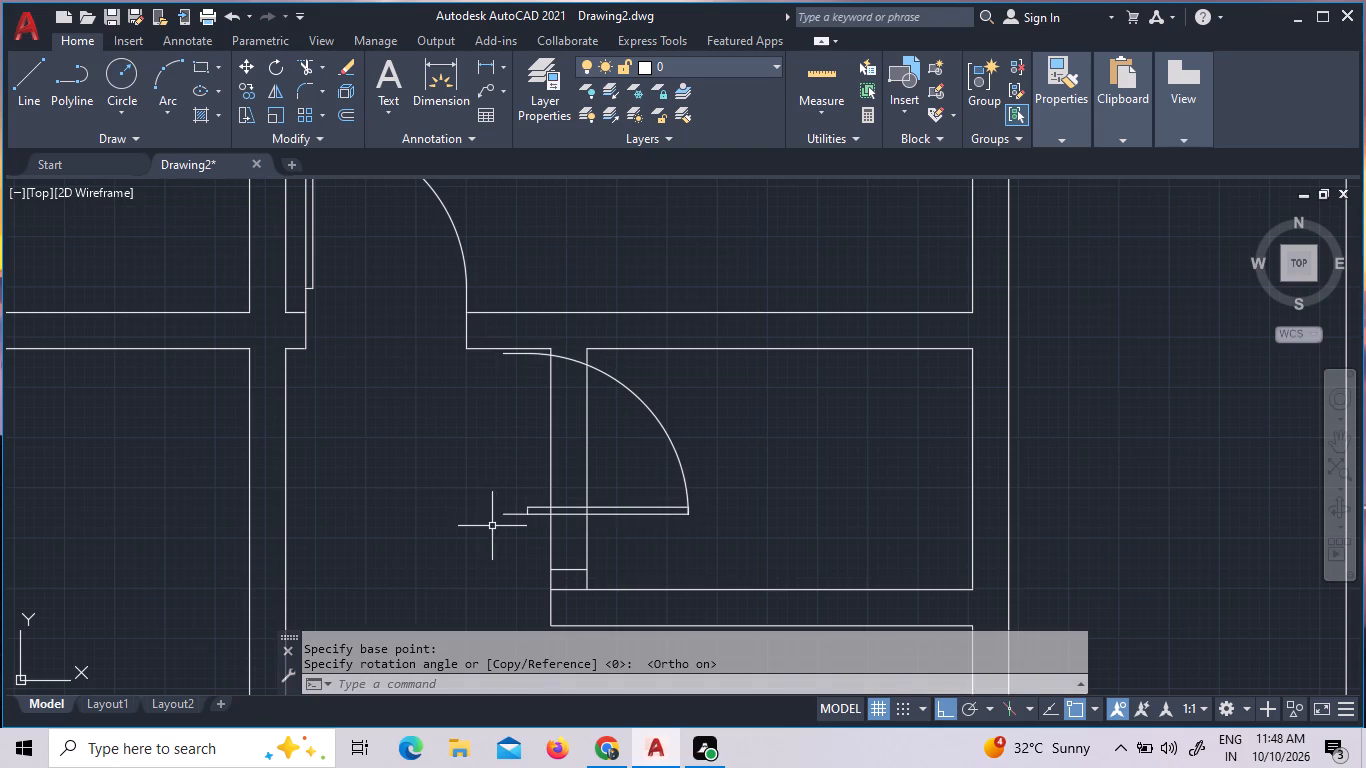
Shrink the rotated door block in the small room's left wall to its smallest preset width.
left_click(664, 544)
left_click(621, 471)
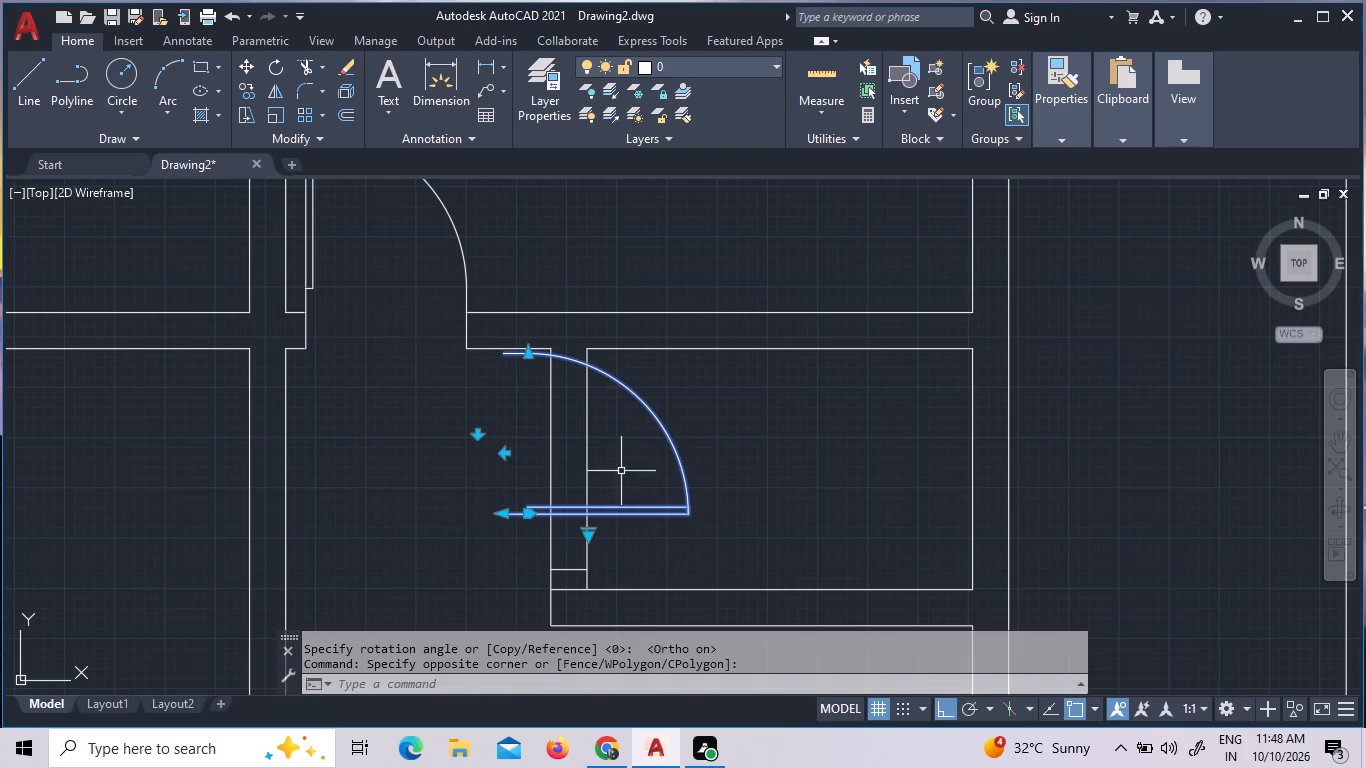
left_click(527, 352)
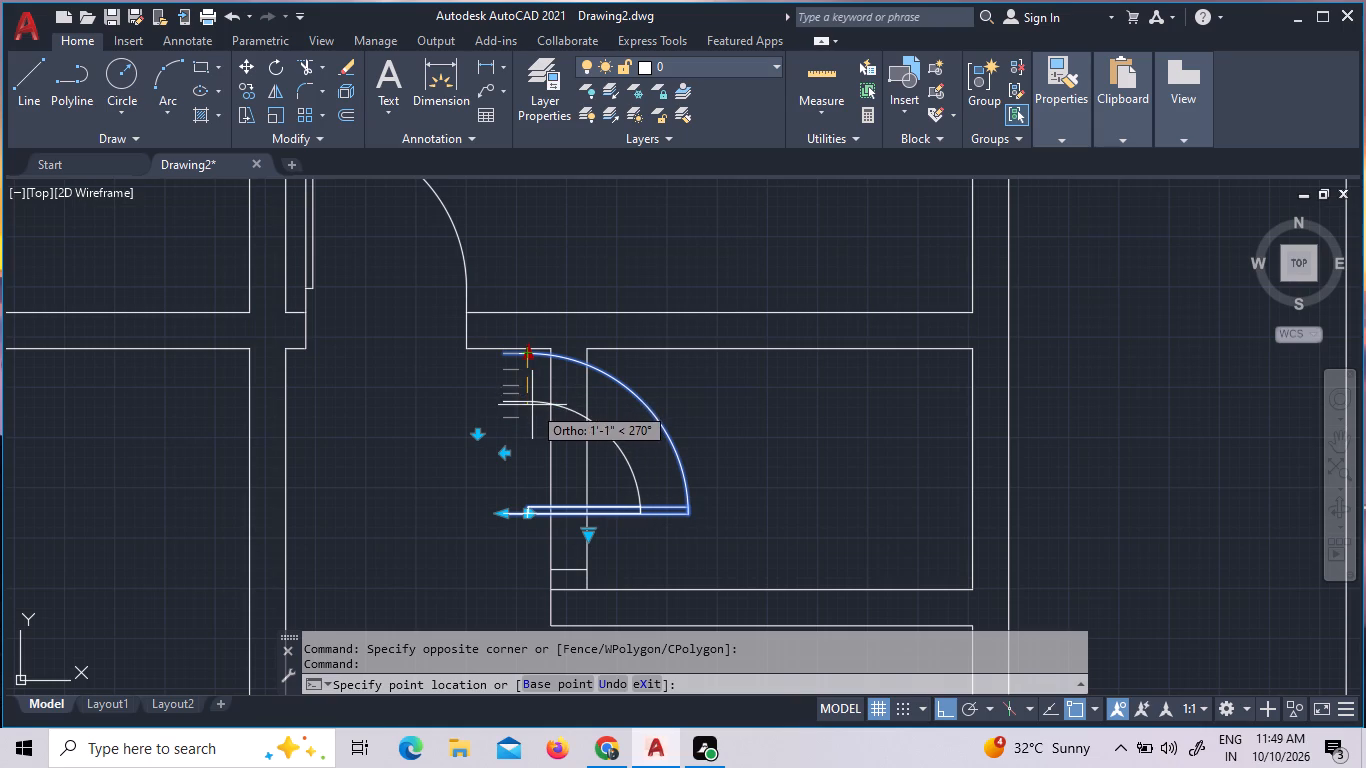
left_click(511, 394)
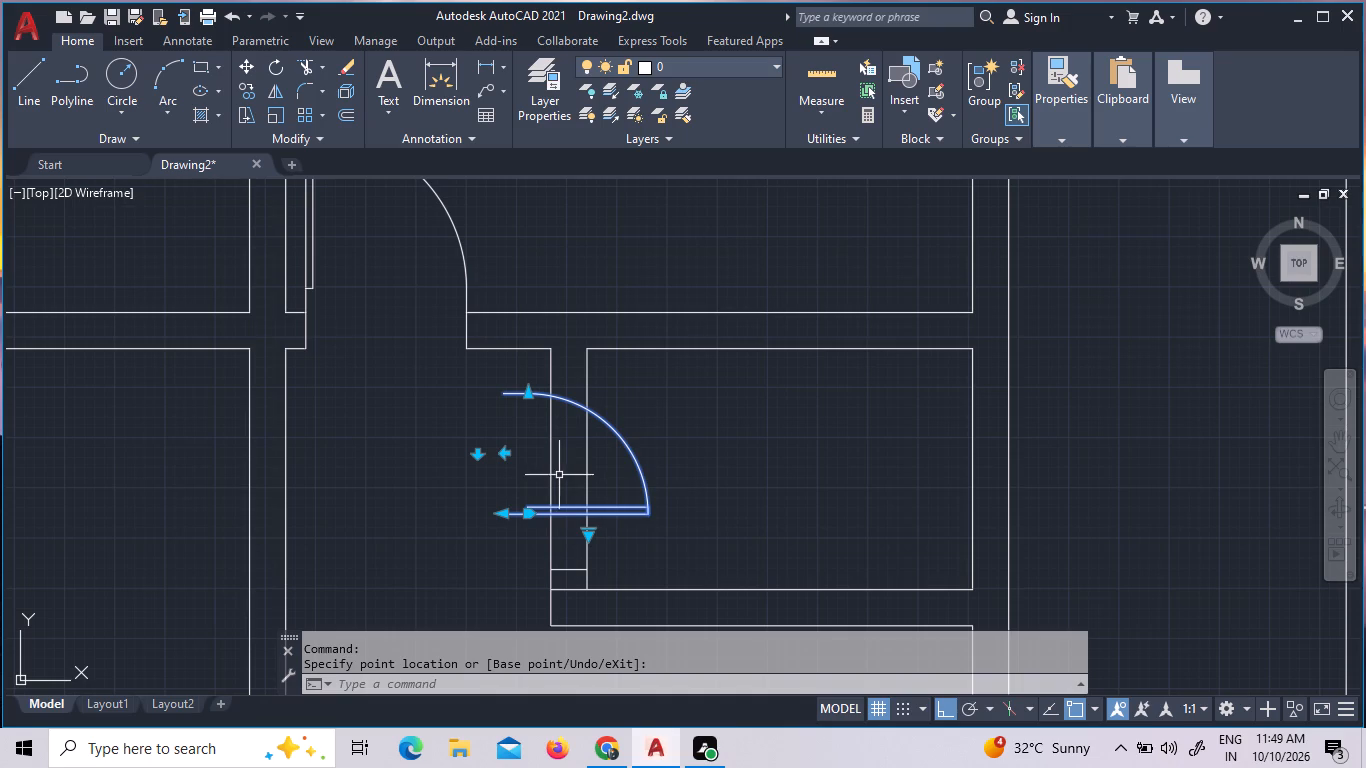
left_click(675, 527)
left_click(623, 469)
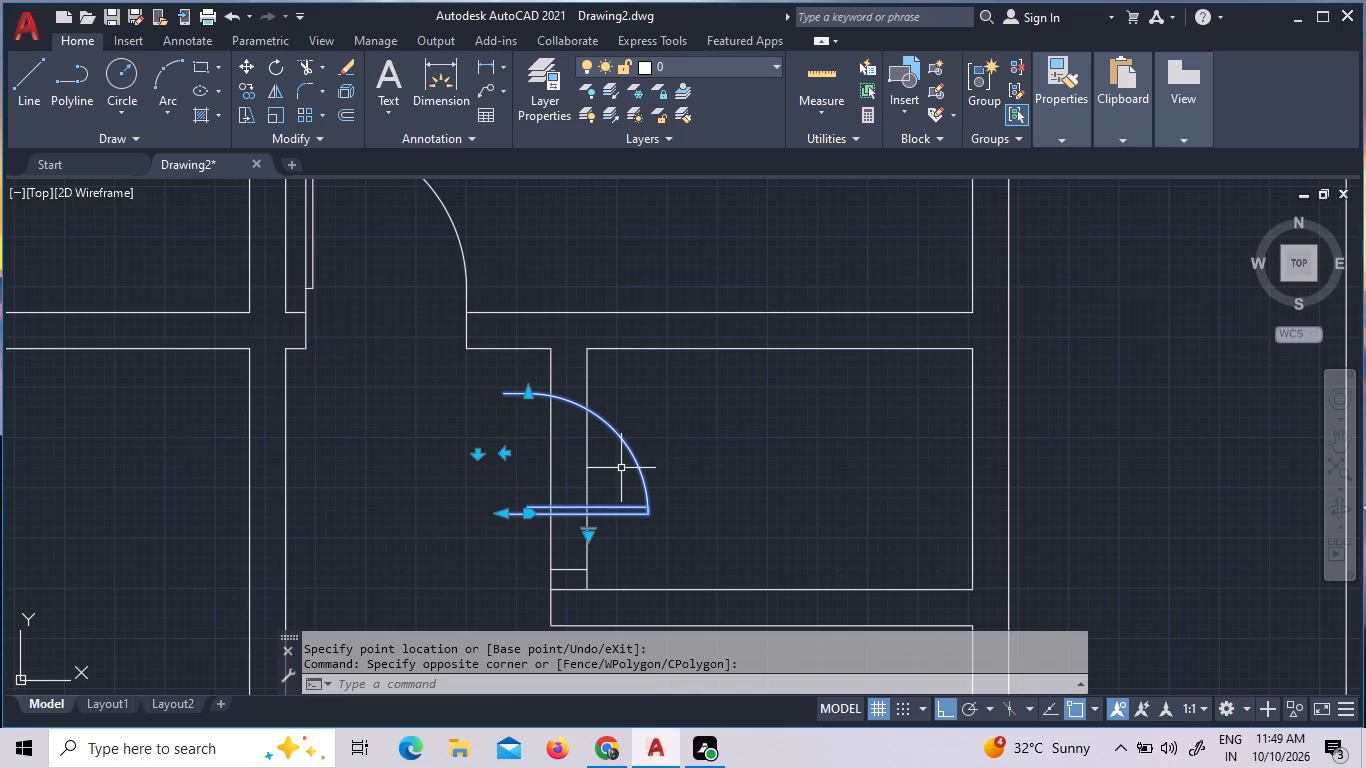
left_click(529, 394)
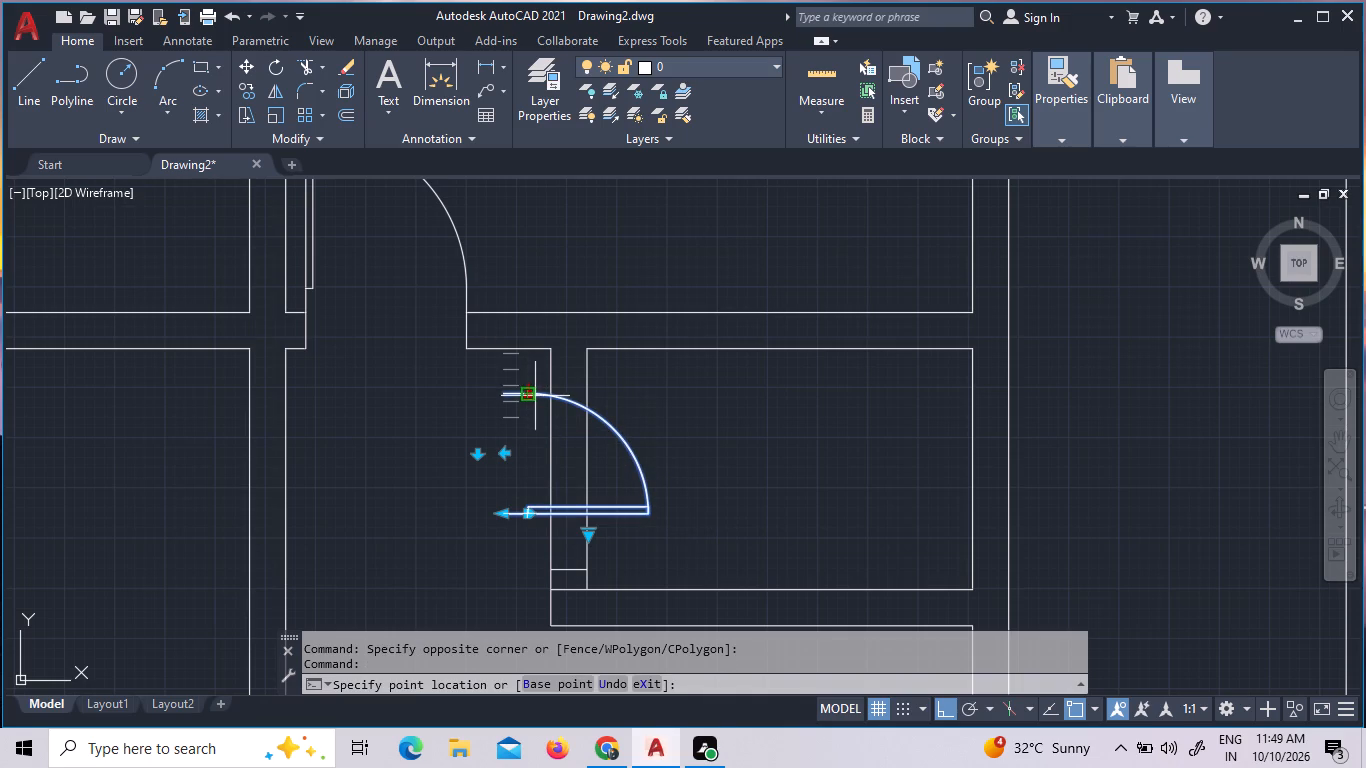
left_click(520, 414)
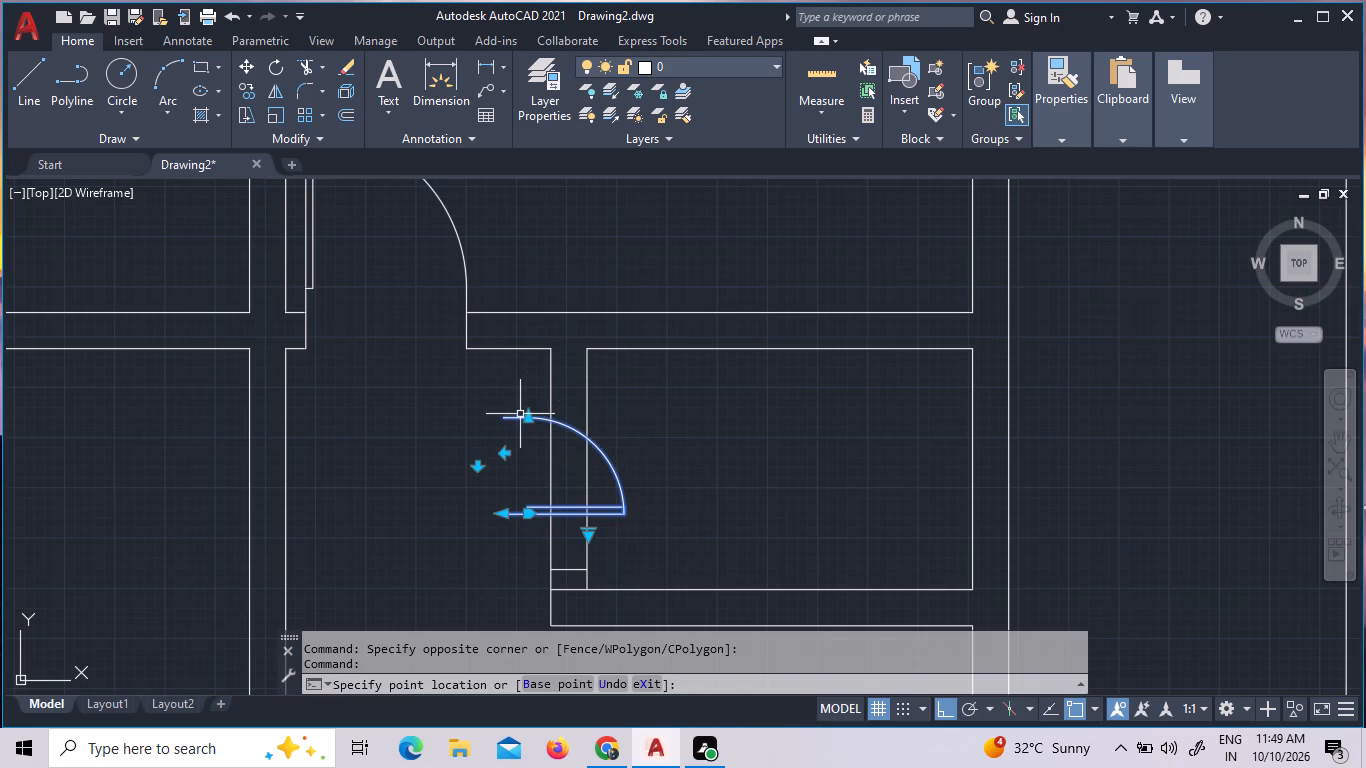
Move the door block, with Ortho off, inside the small room so its lower jamb end meets the 5" offset line at the wall's inner face.
left_click(668, 517)
left_click(606, 487)
right_click(606, 487)
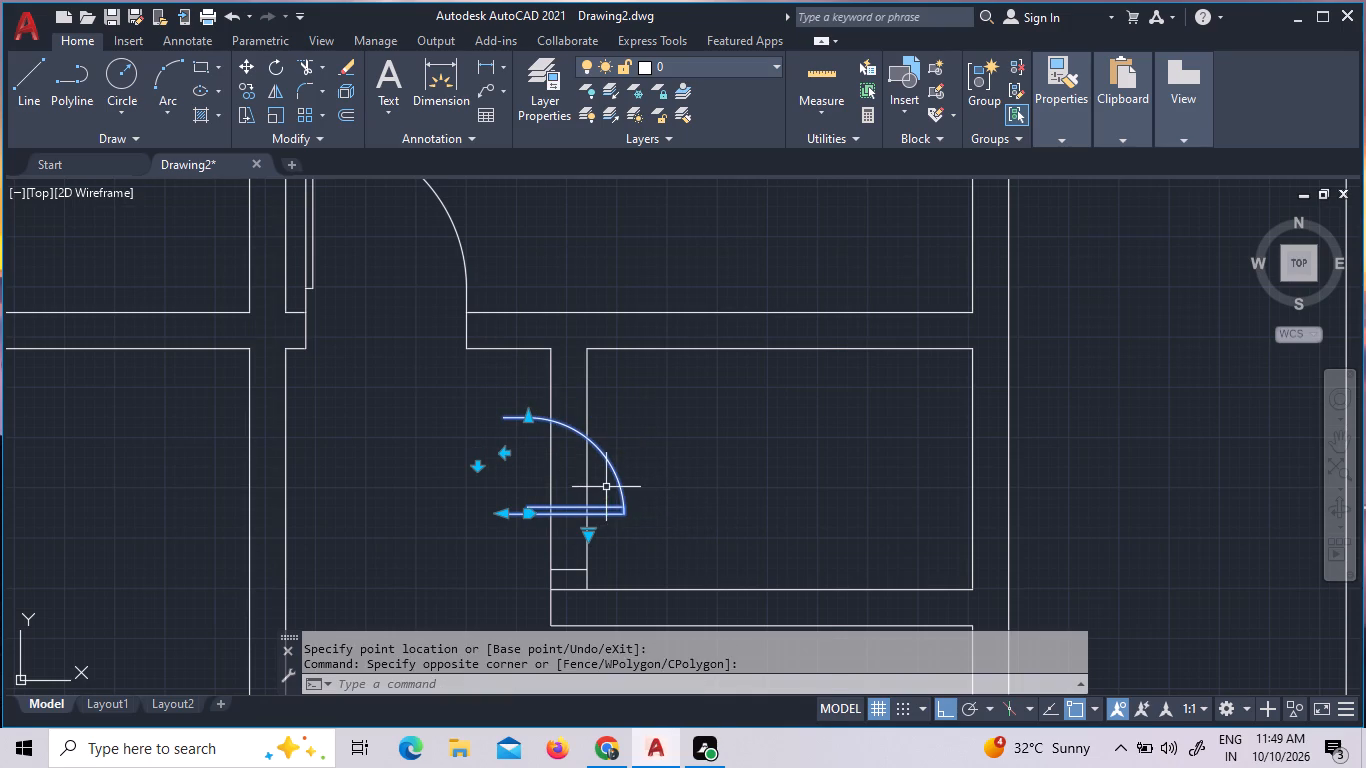
left_click(666, 395)
left_click(647, 484)
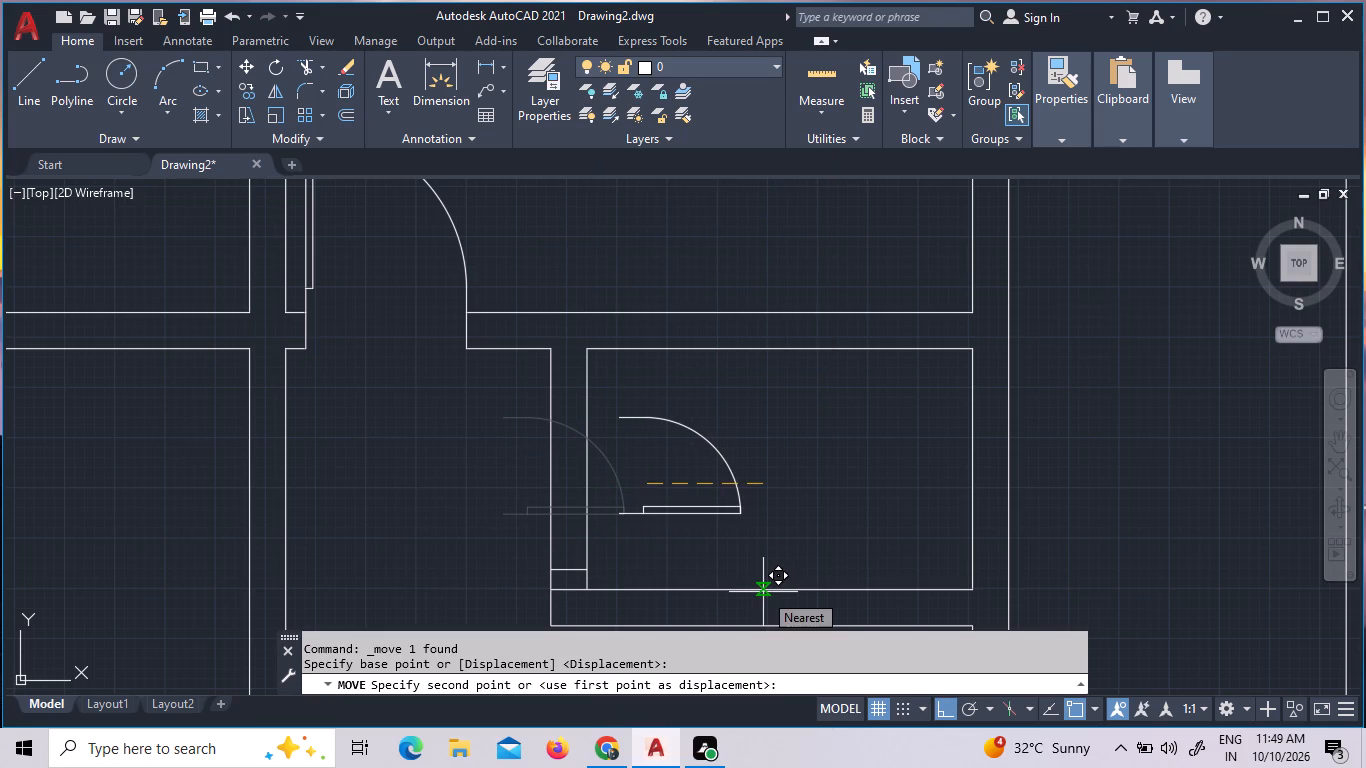
key("F8")
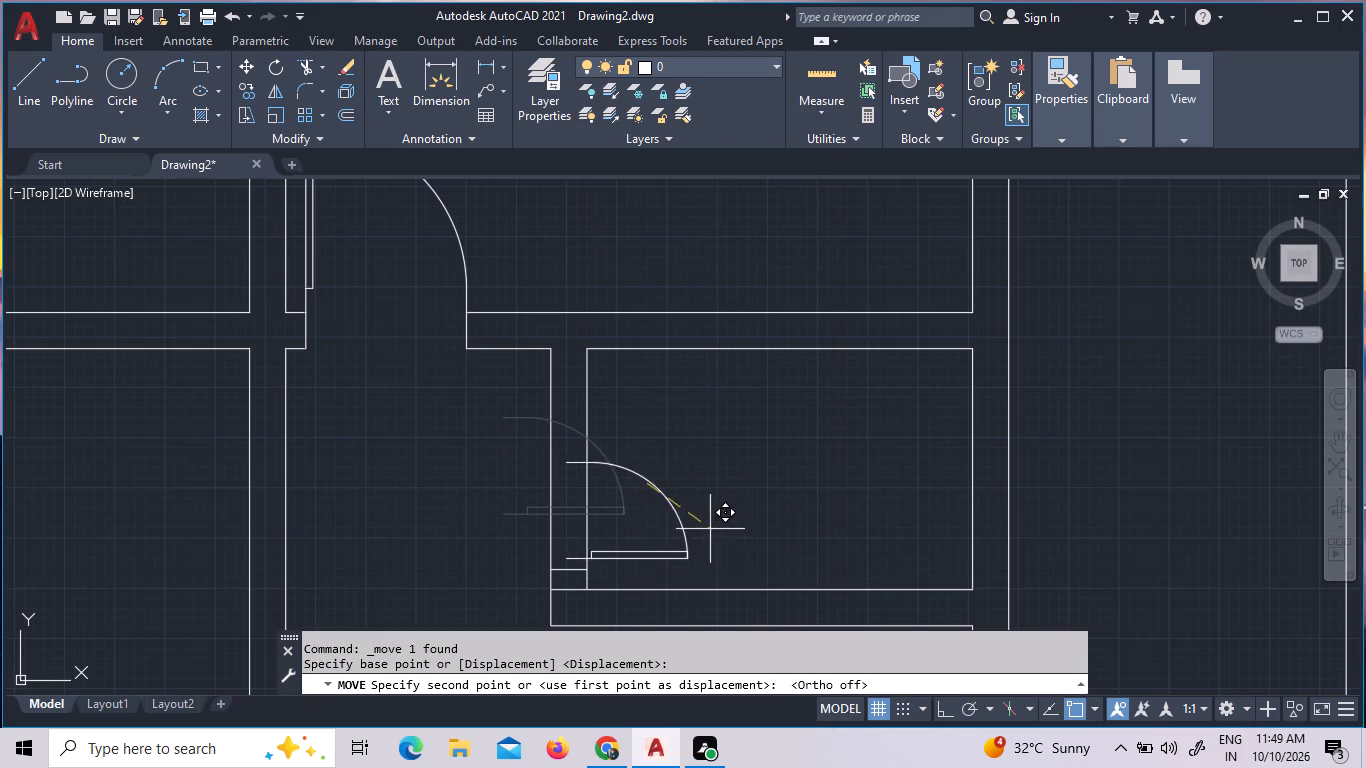
left_click(732, 540)
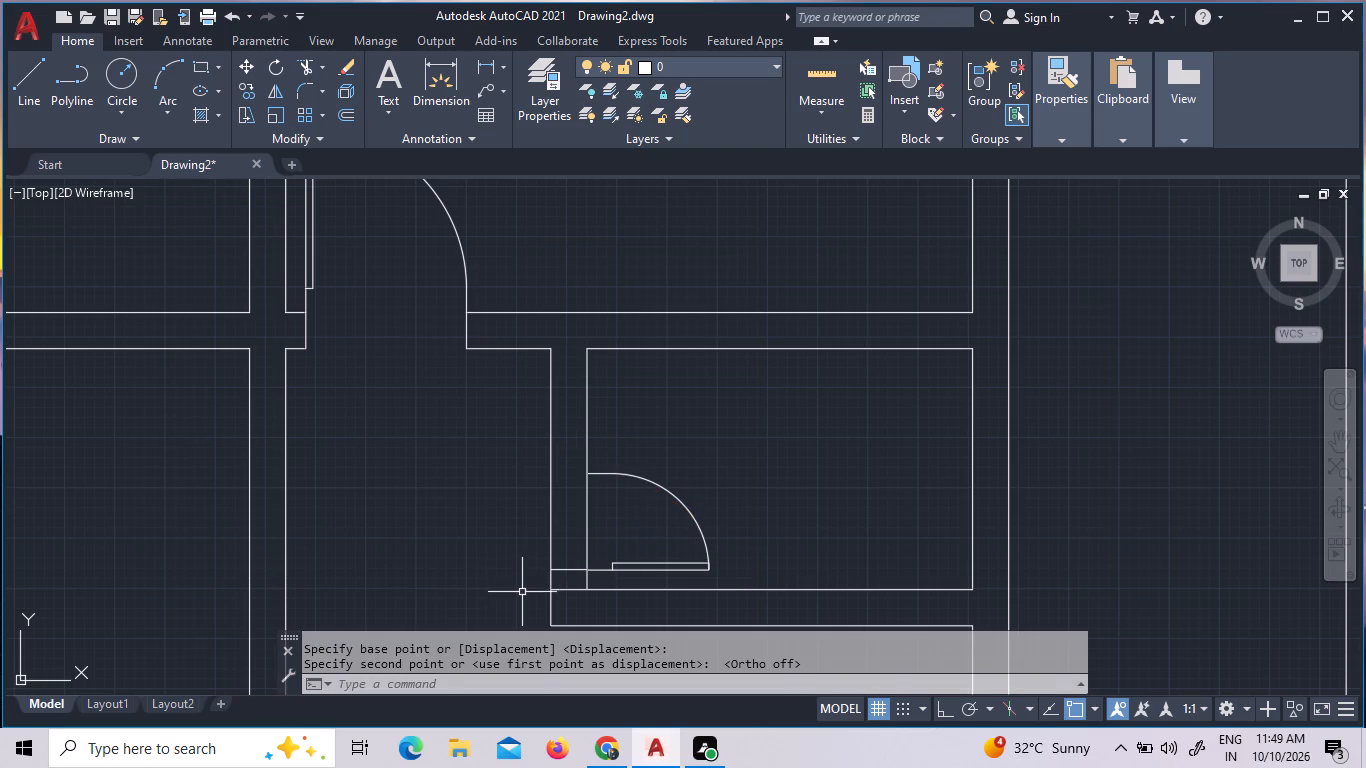
key("Escape")
Move the door block by its lower jamb endpoint exactly onto the intersection of the offset line and the wall's inner face.
type("z w")
key("space")
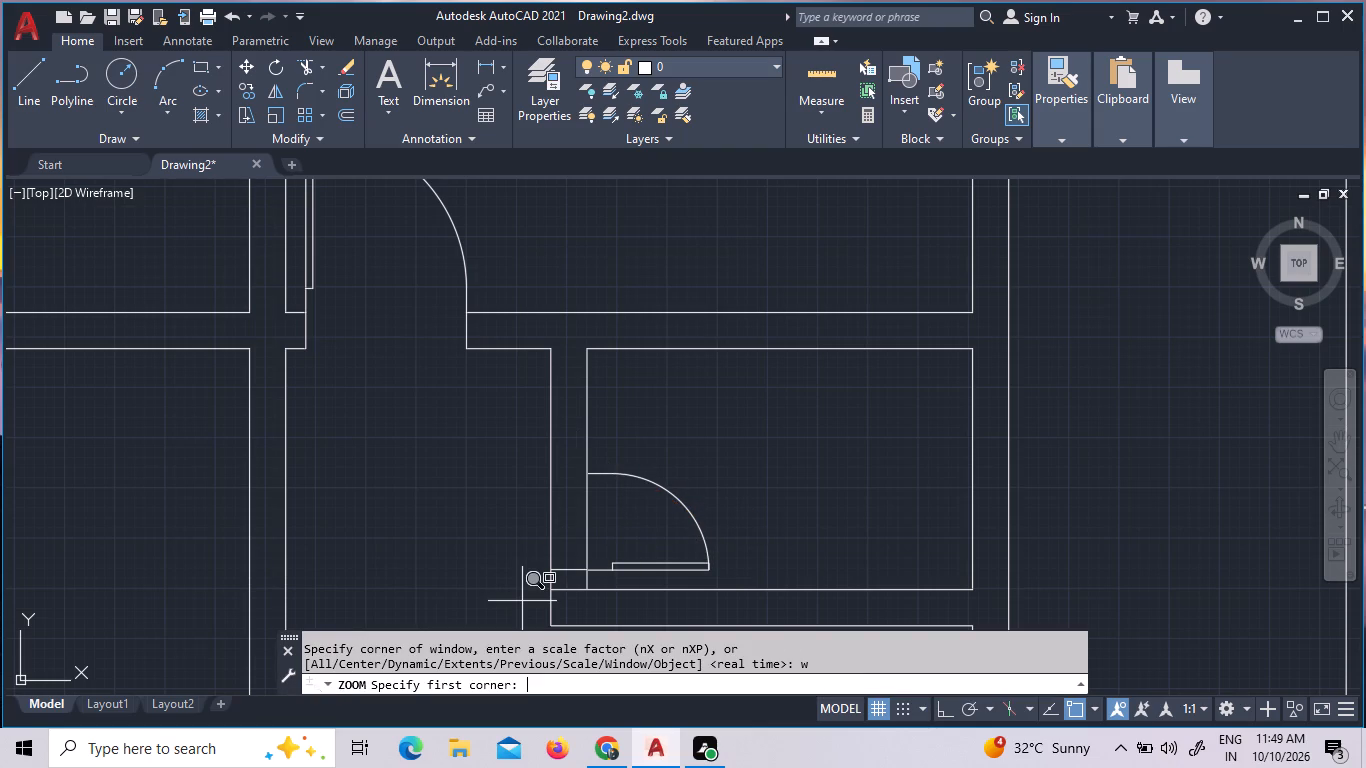
left_click(771, 611)
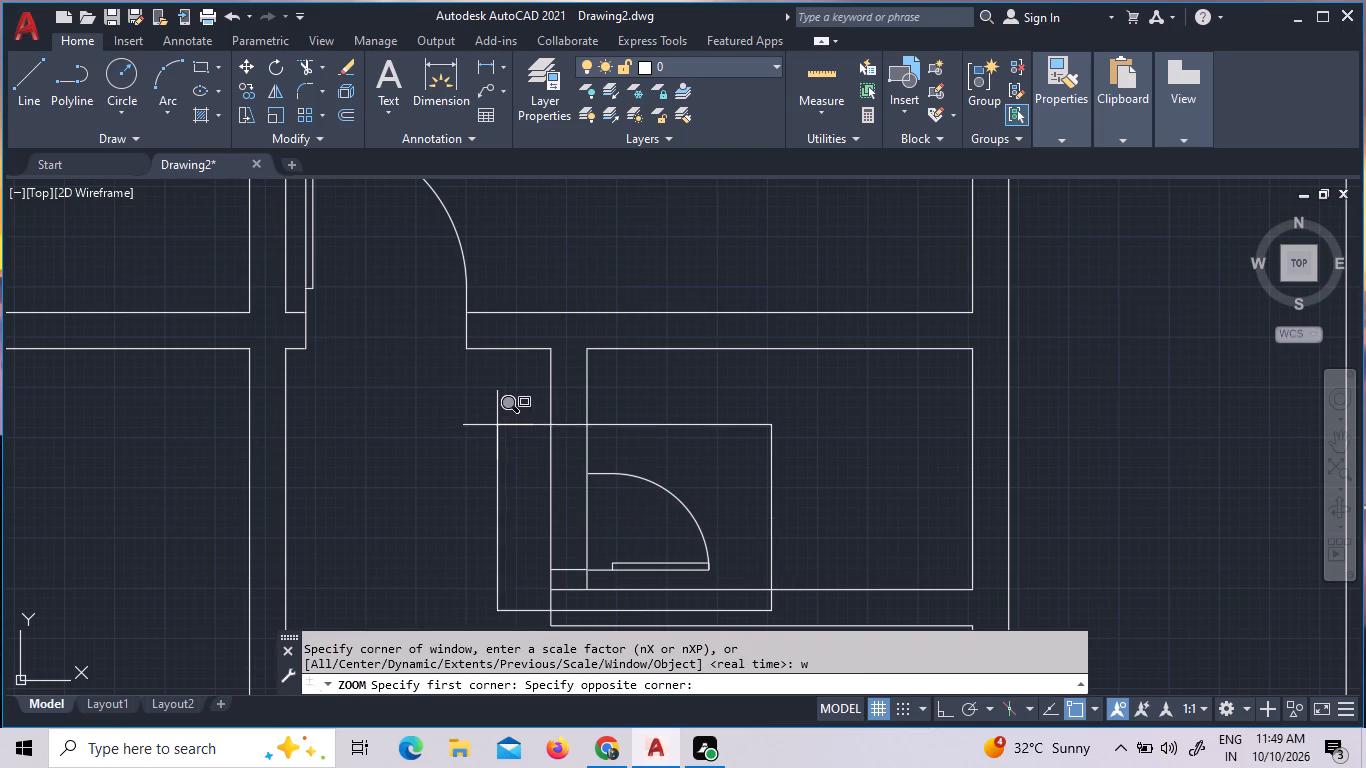
left_click(491, 421)
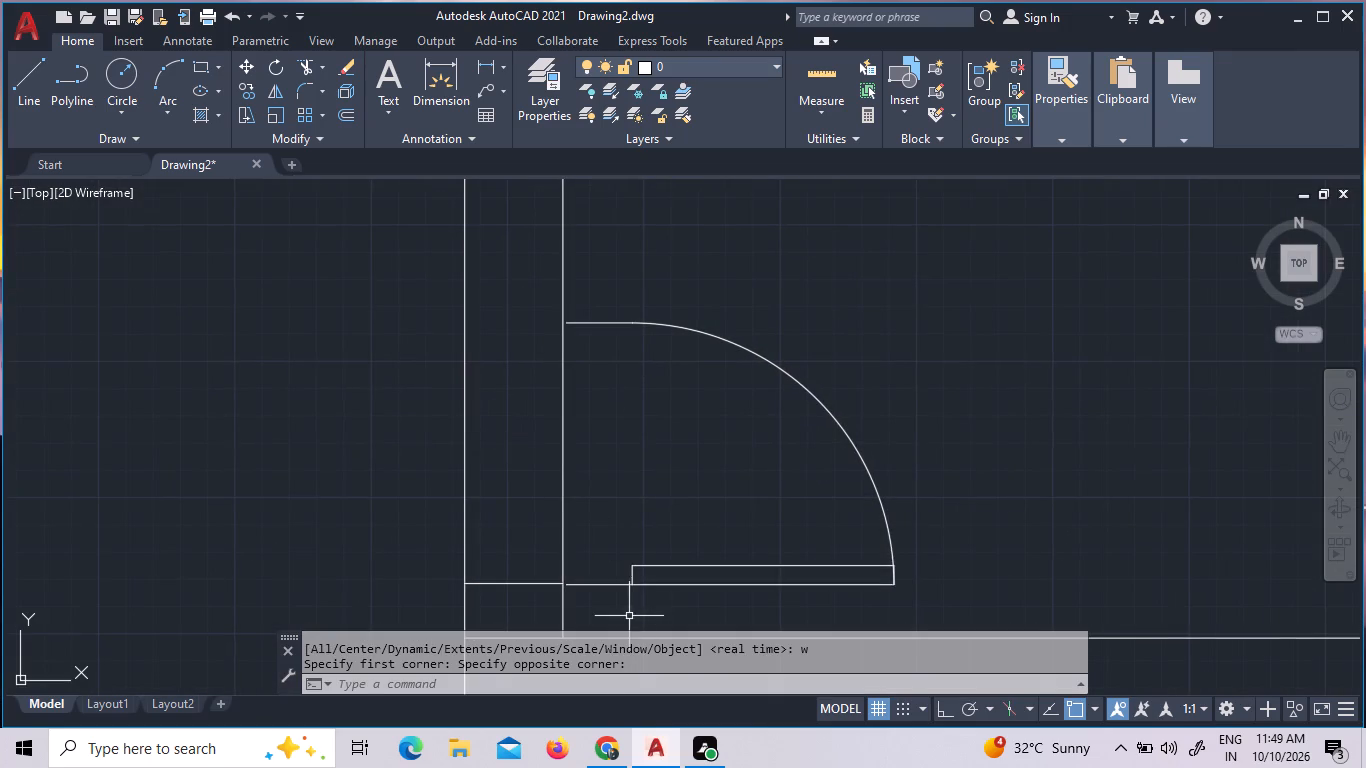
left_click(627, 600)
left_click(596, 545)
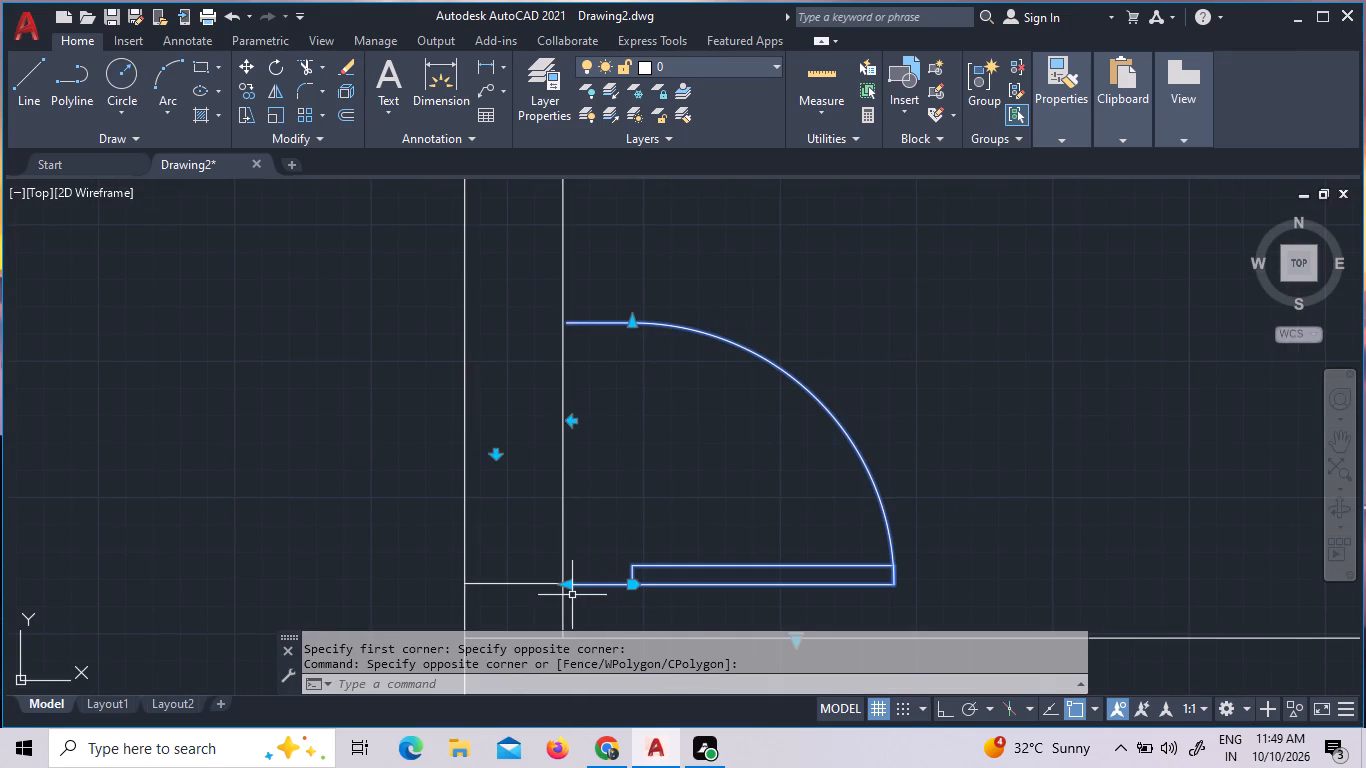
type("move")
key("space")
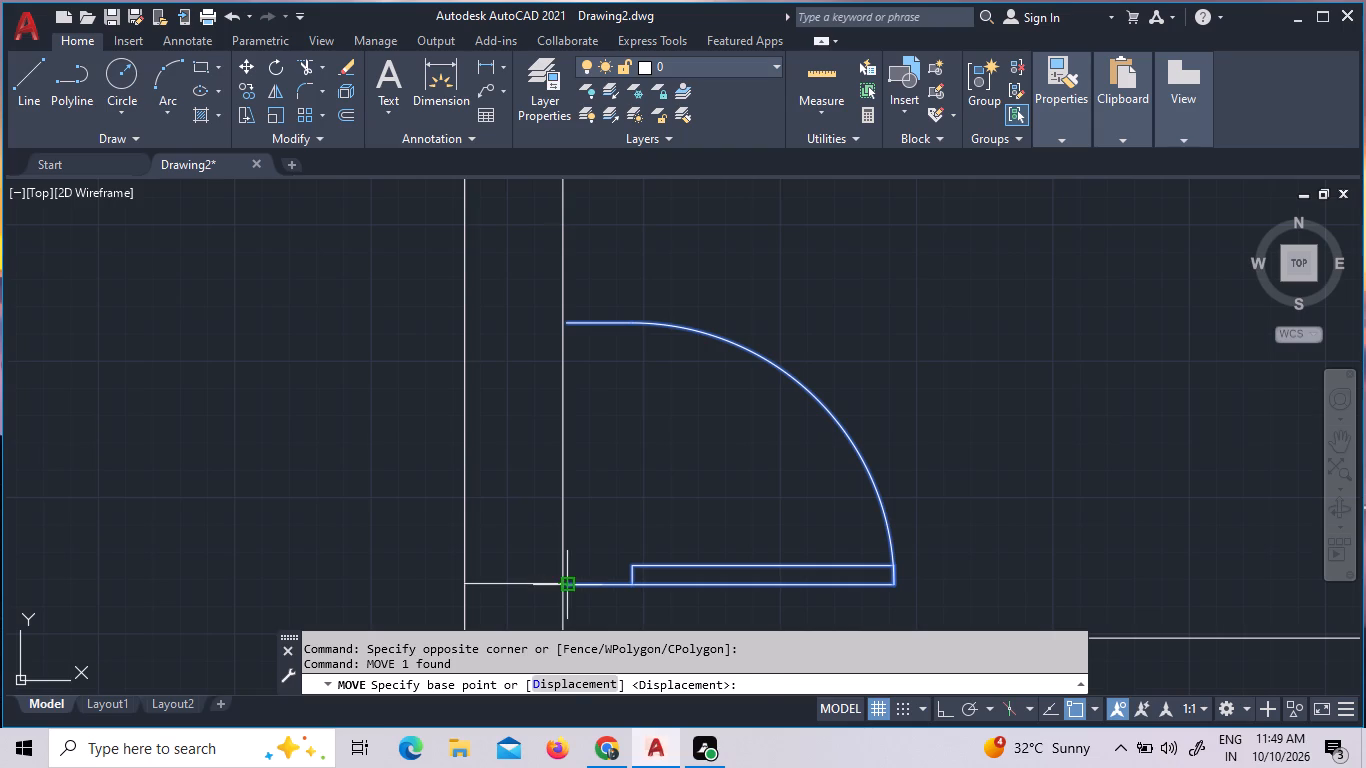
left_click(566, 582)
left_click(559, 586)
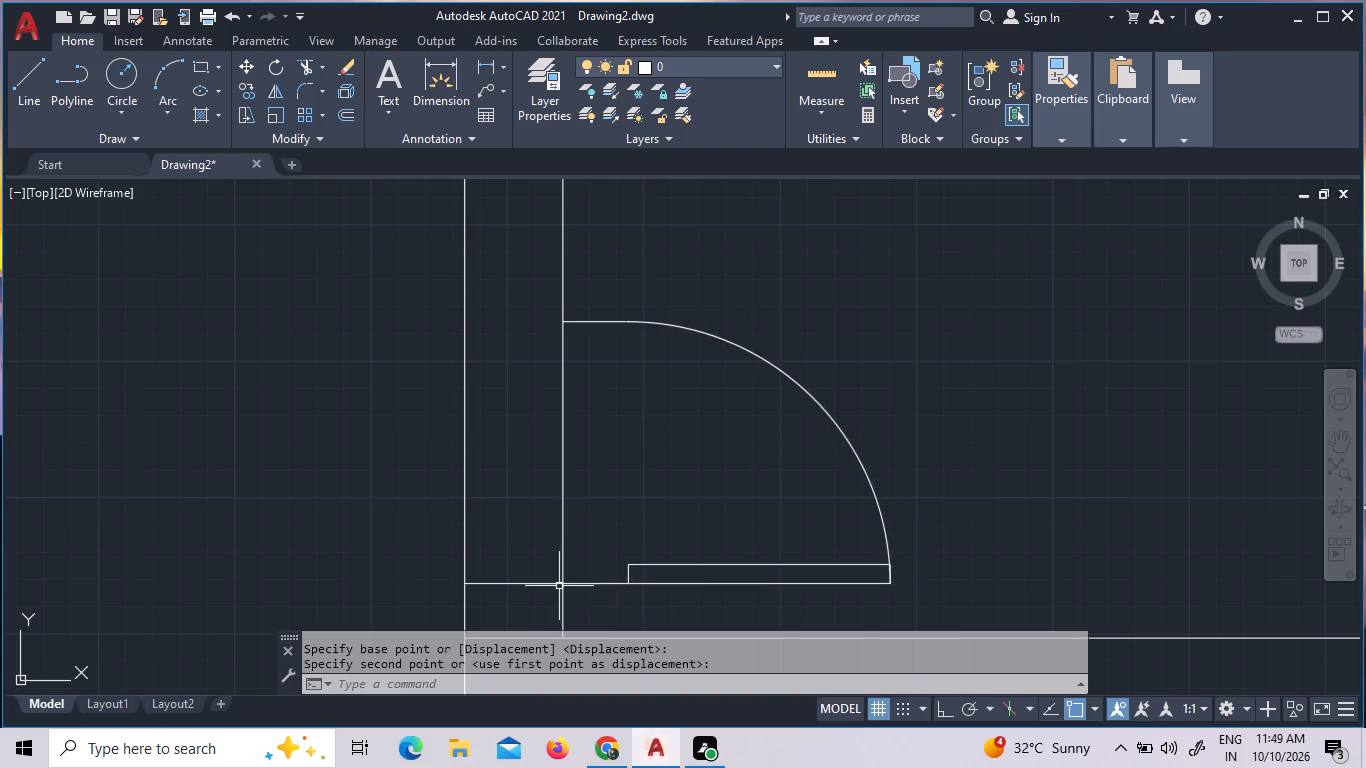
key("Escape")
Draw a line across the wall thickness from the door's upper jamb endpoint to the wall's outer face.
key("l")
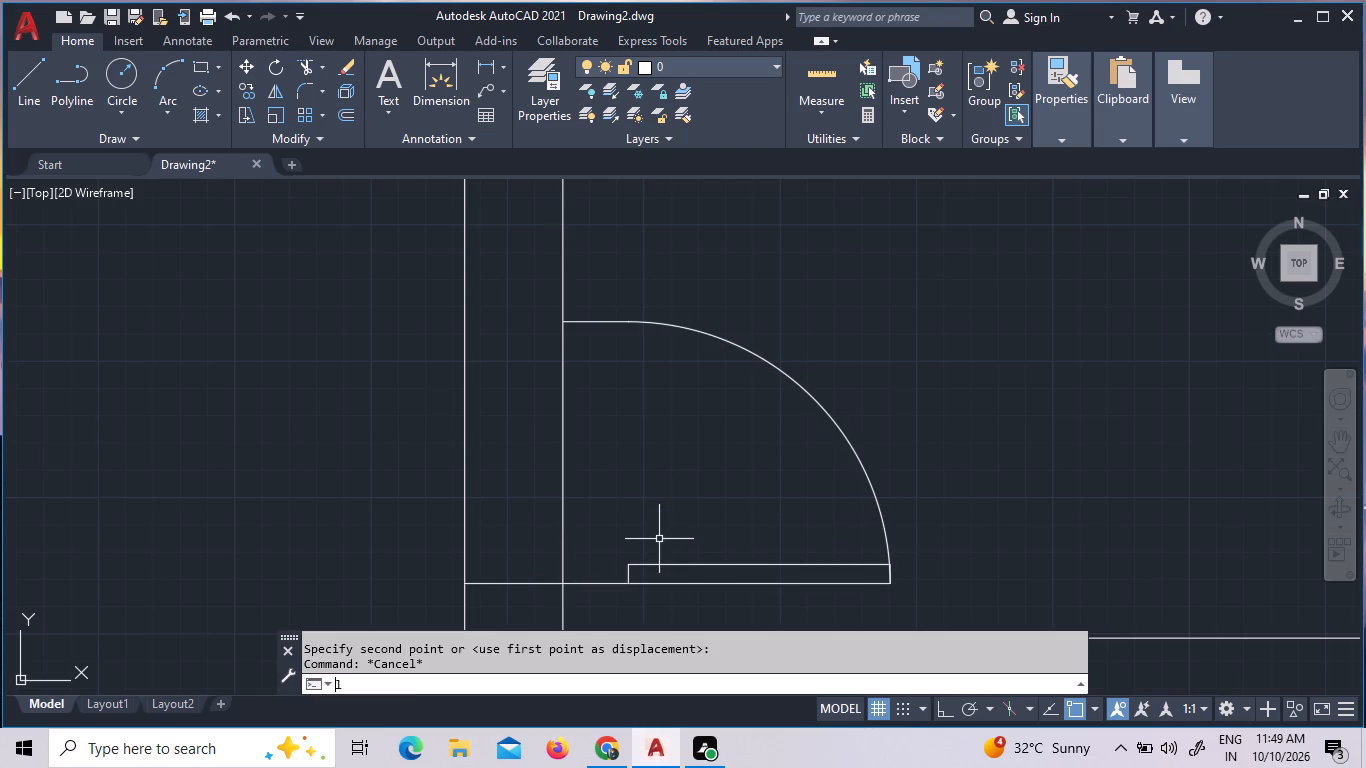
key("Return")
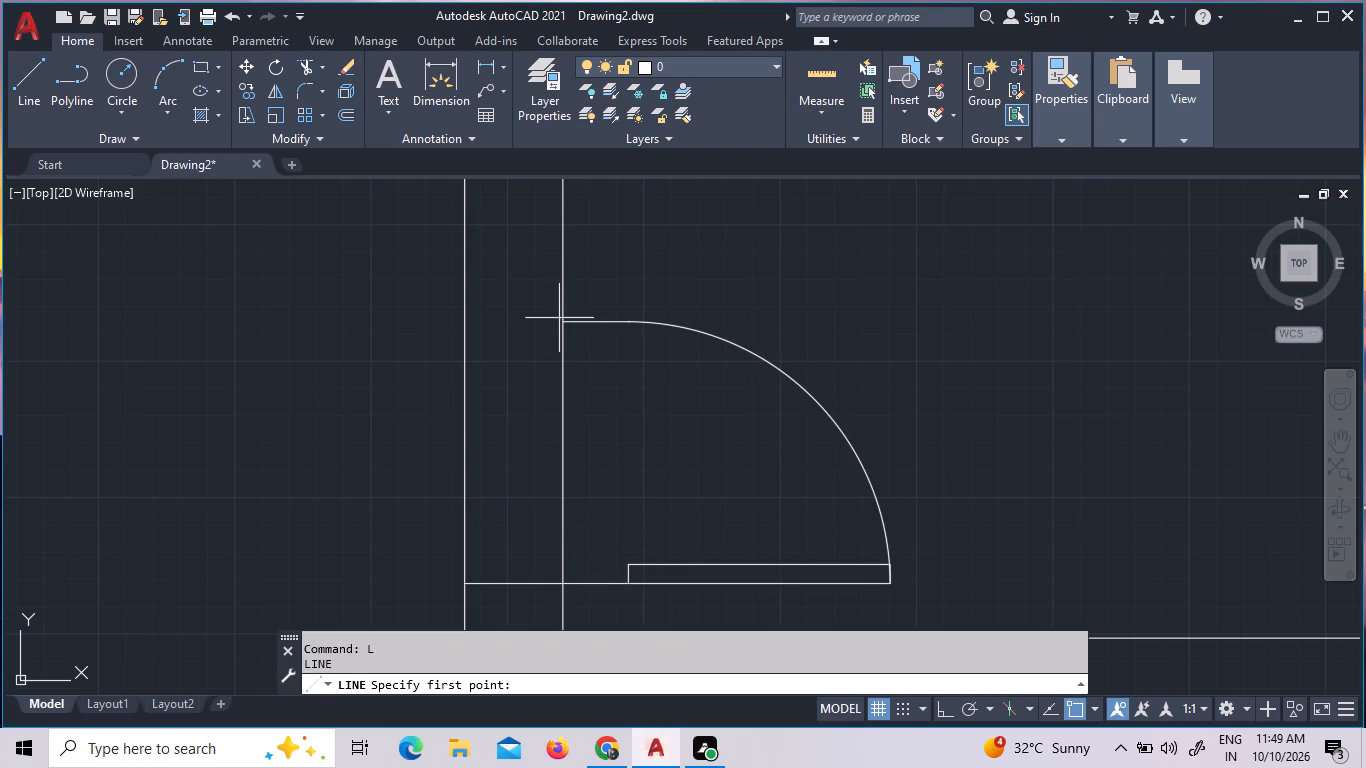
left_click(558, 318)
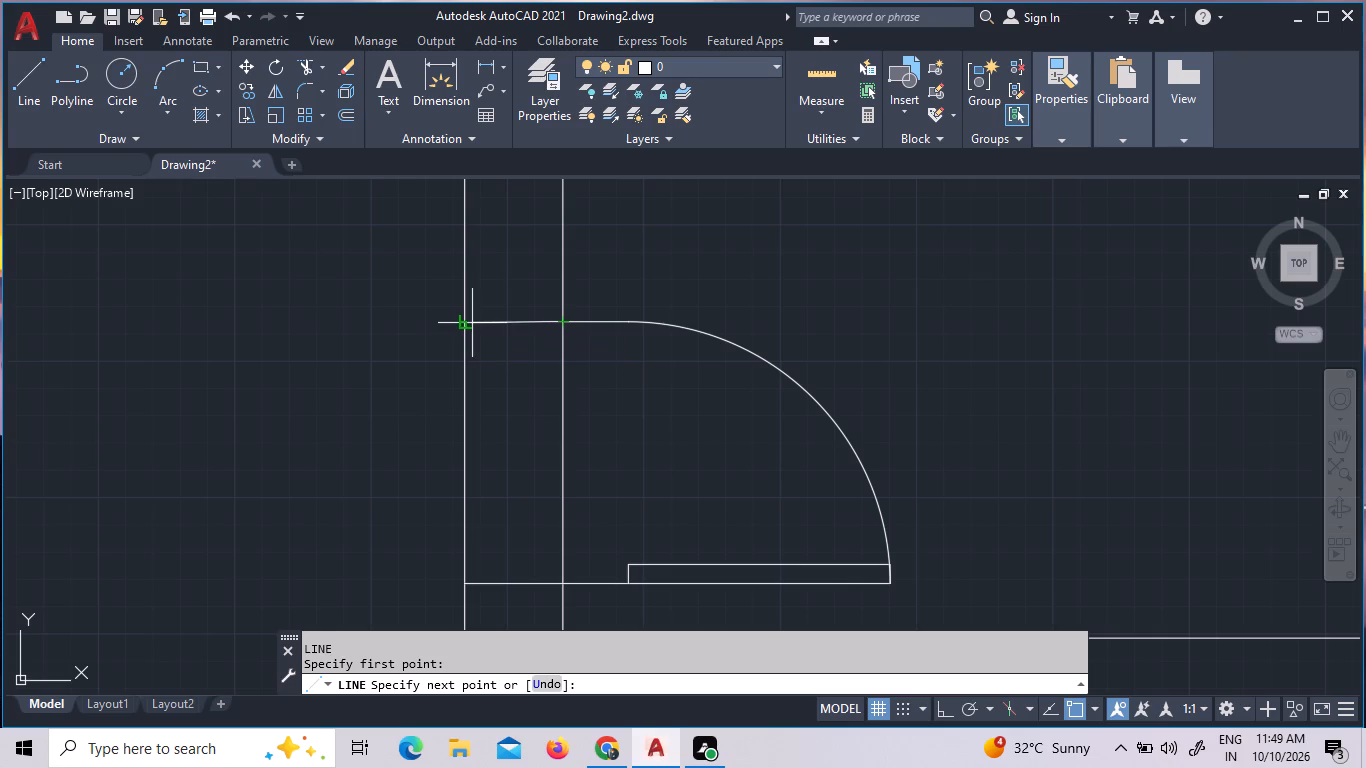
left_click(470, 316)
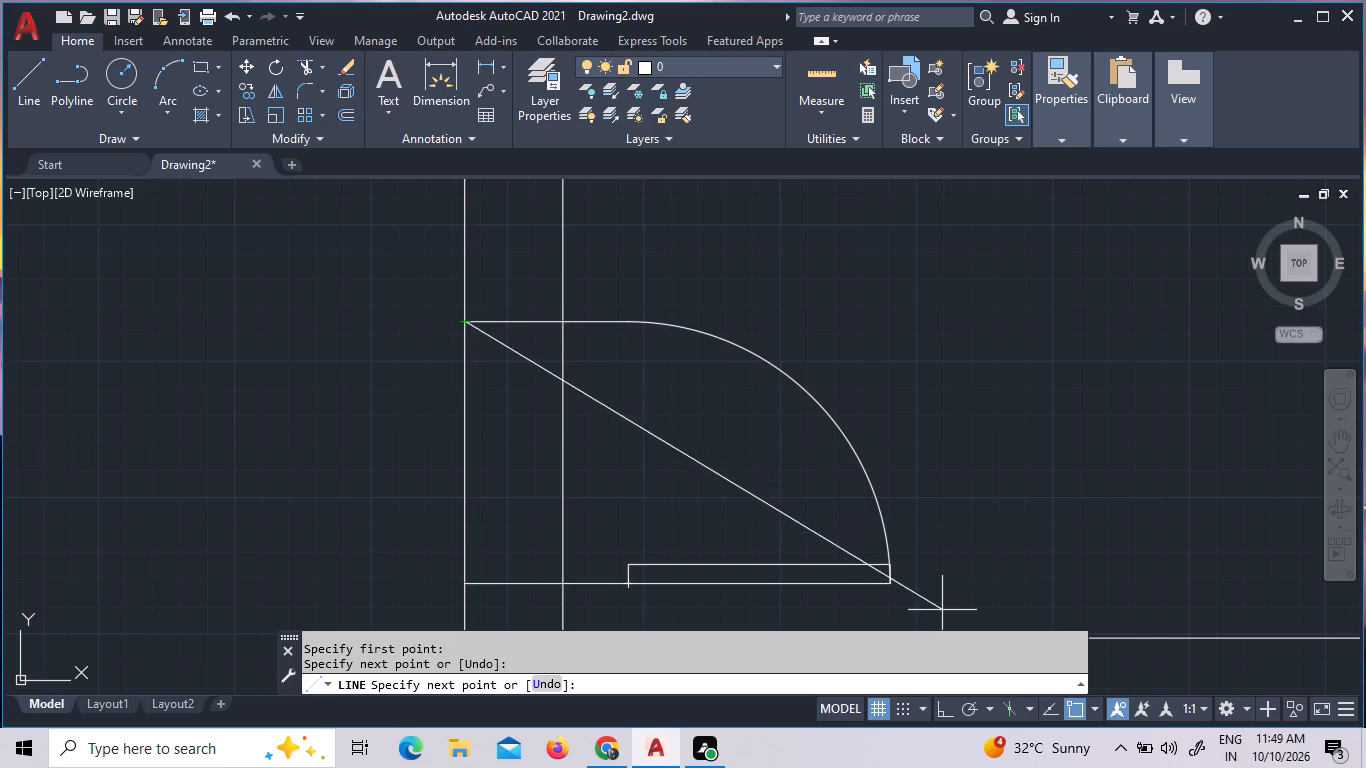
key("Escape")
Trim both wall lines between the two jamb lines to open the small room's doorway.
key("t")
type("r")
key("space")
key("space")
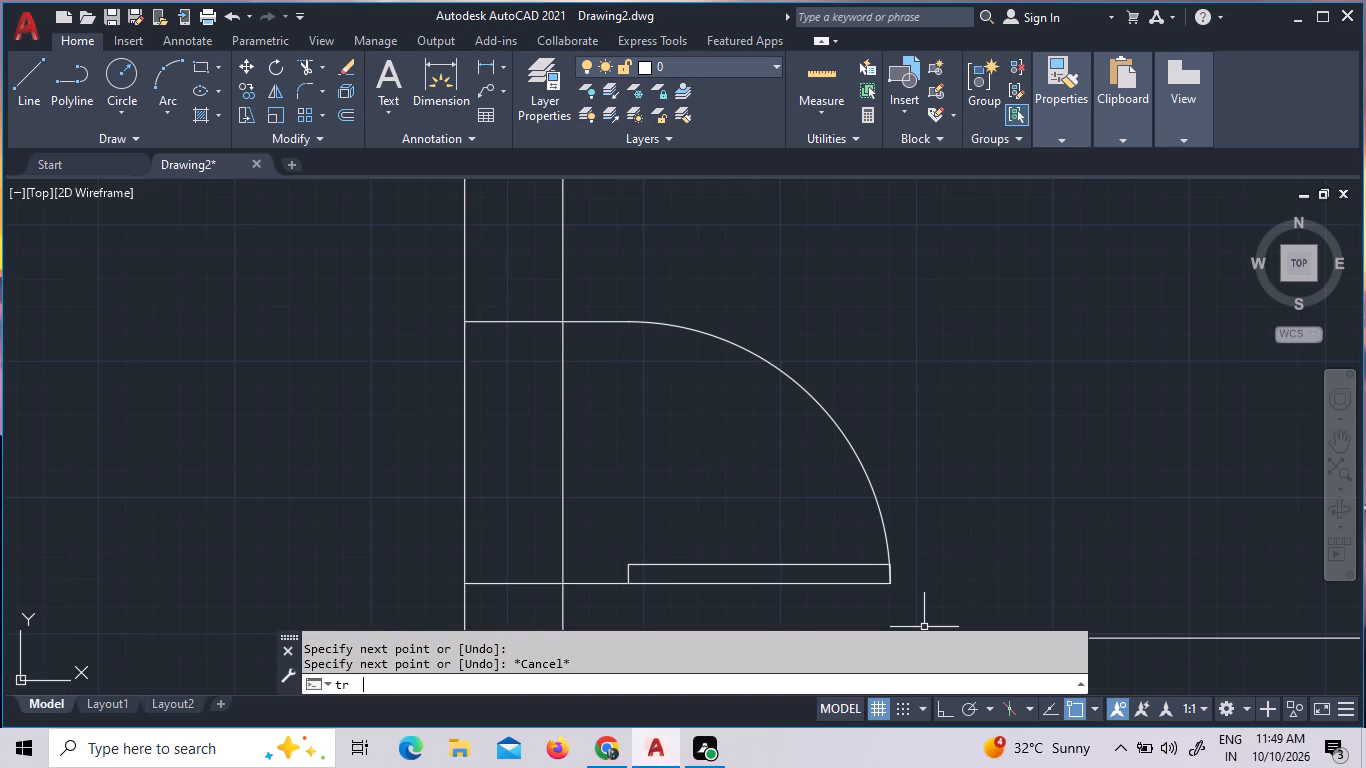
left_click(625, 427)
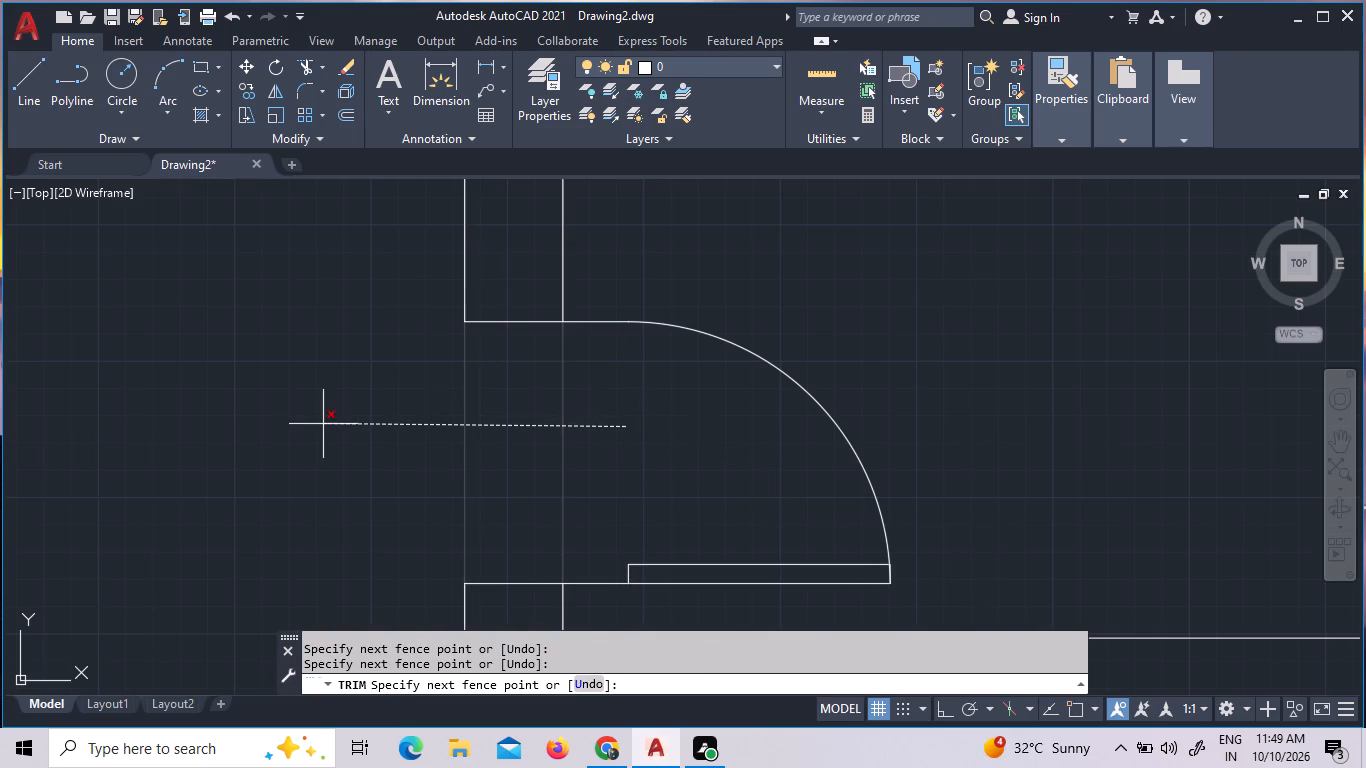
left_click(320, 424)
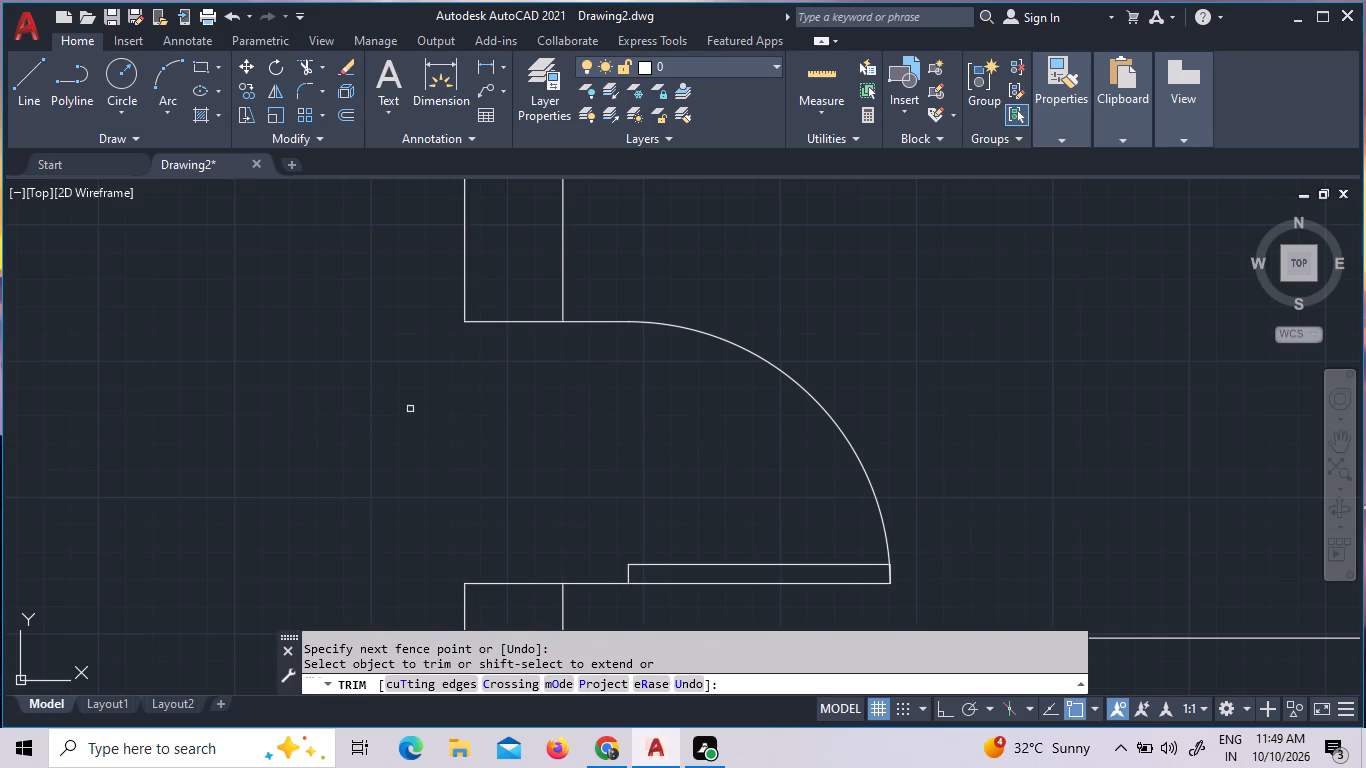
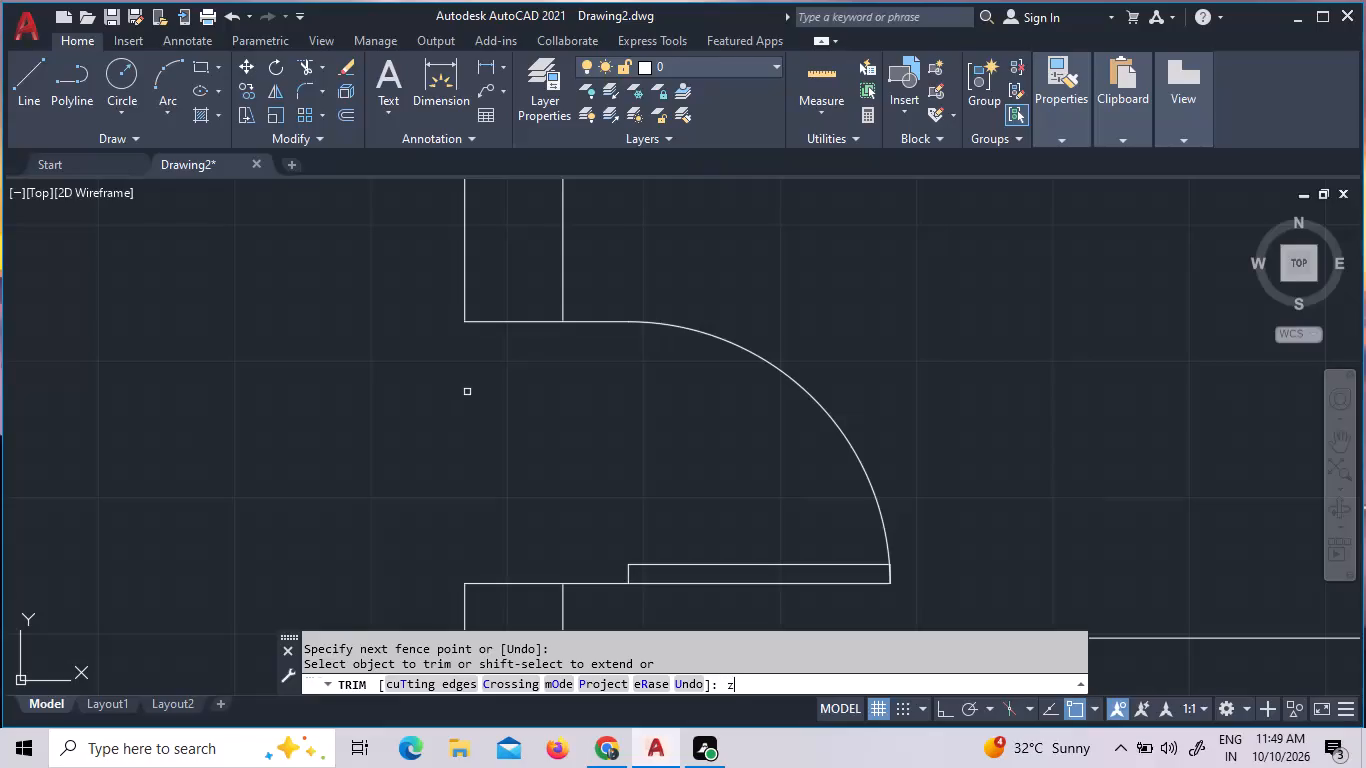
Erase the short line crossing the wall end just below the small room's door.
key("a")
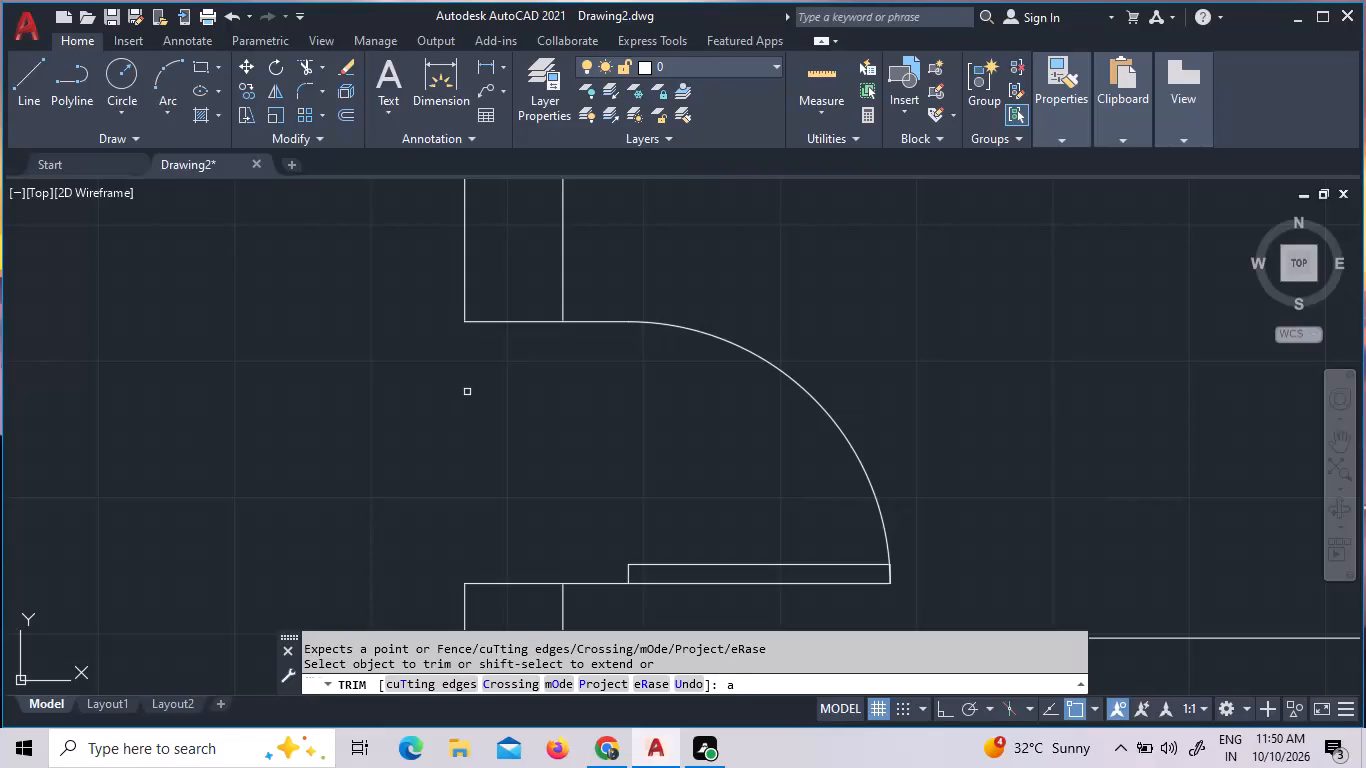
key("space")
key("Escape")
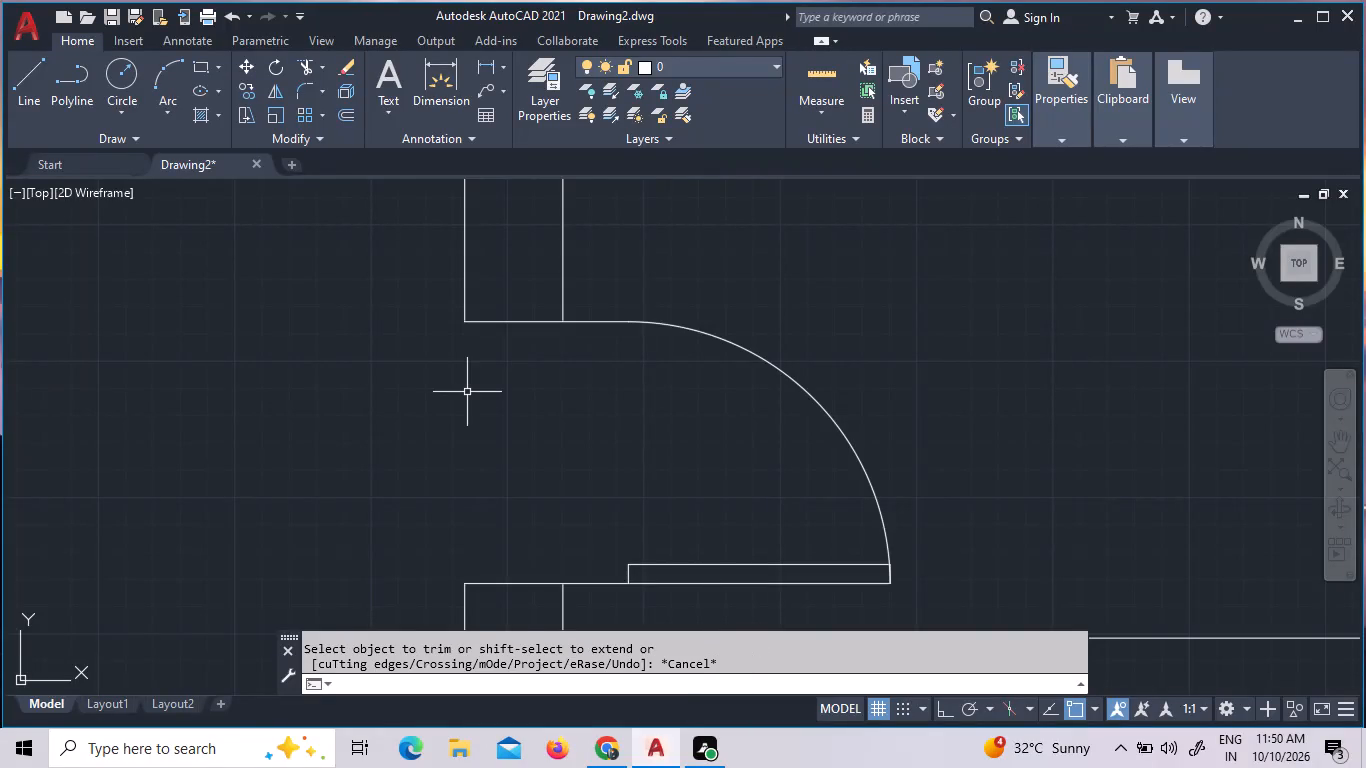
key("z")
key("space")
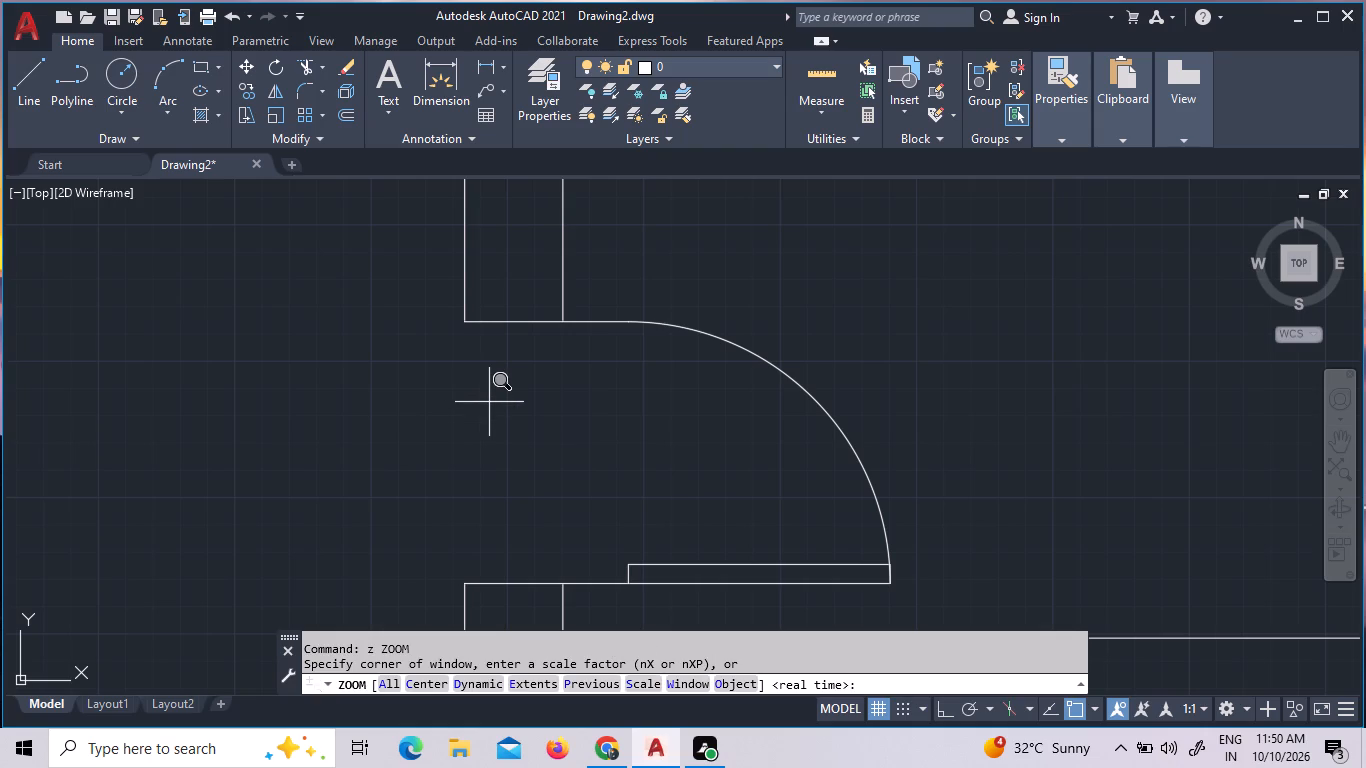
type("a")
key("space")
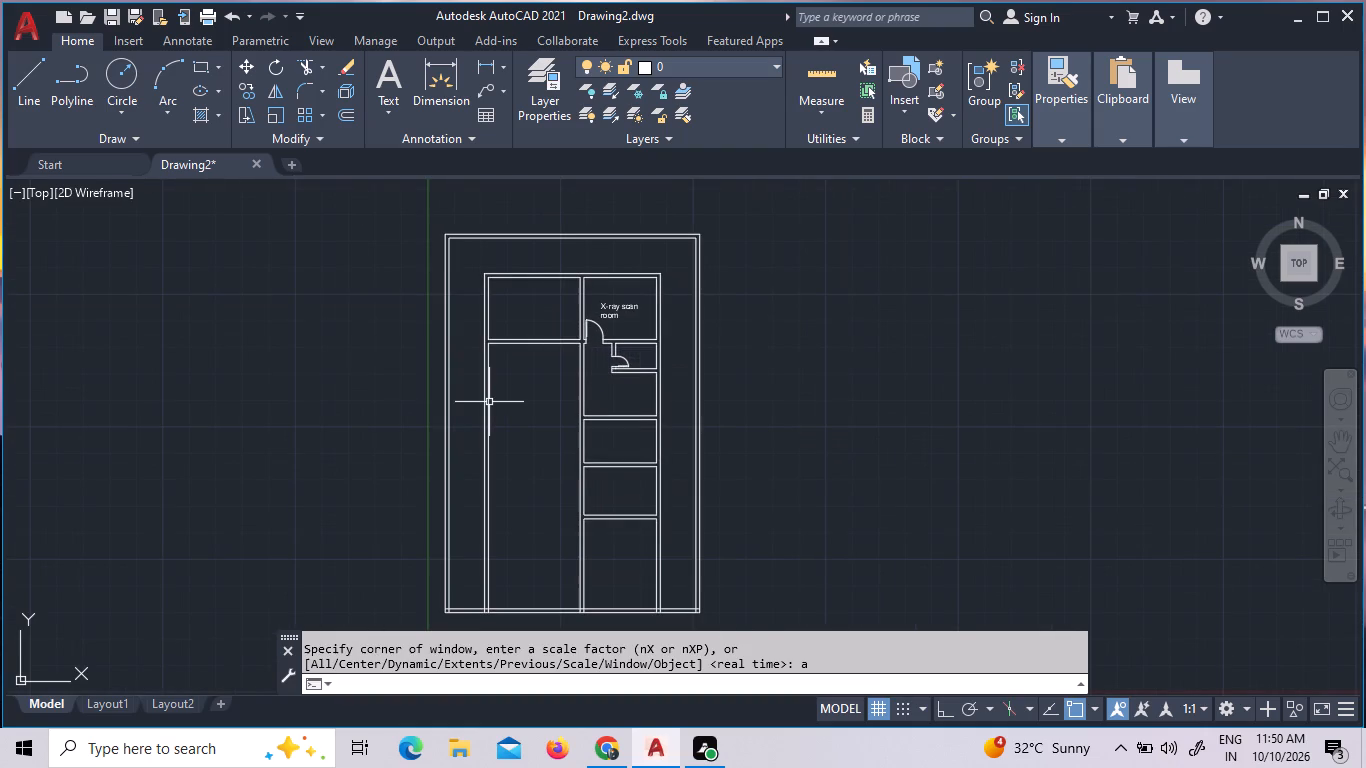
type("z w")
key("space")
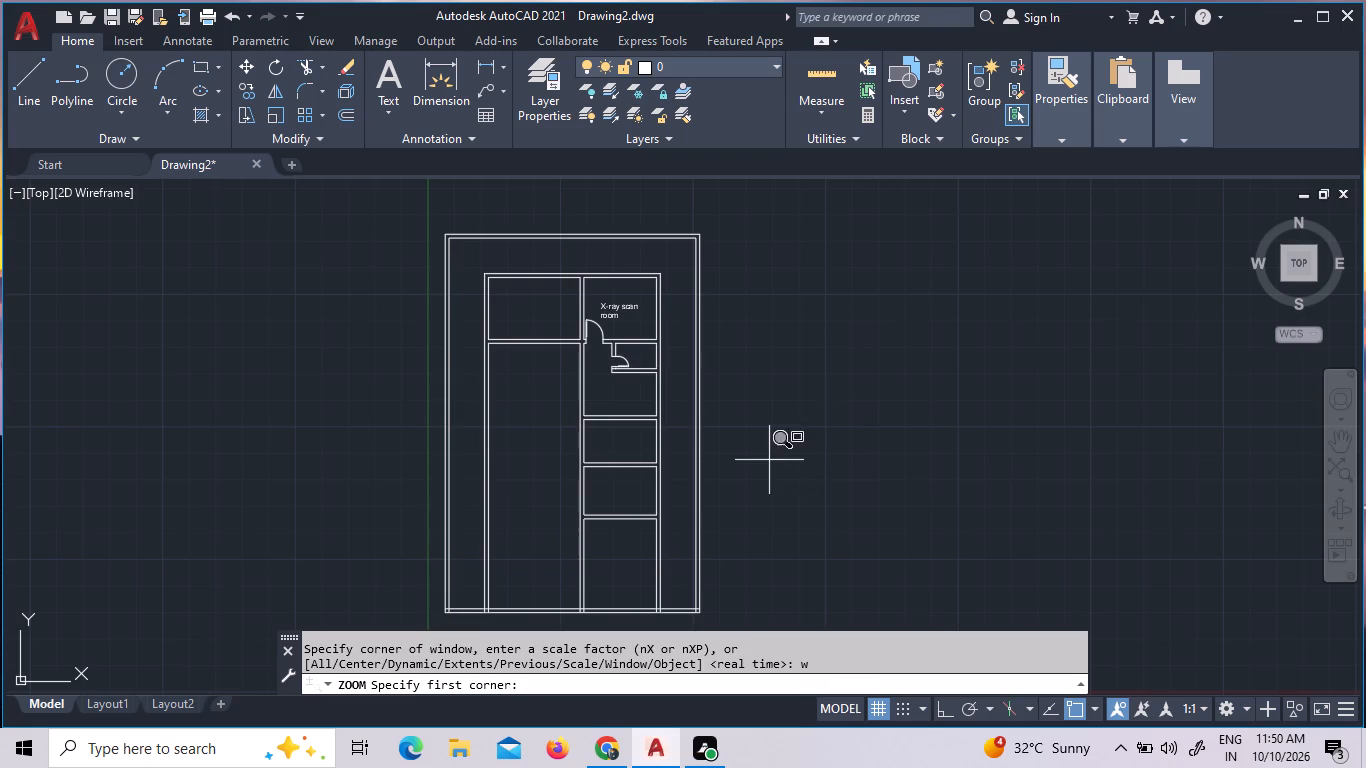
left_click(674, 549)
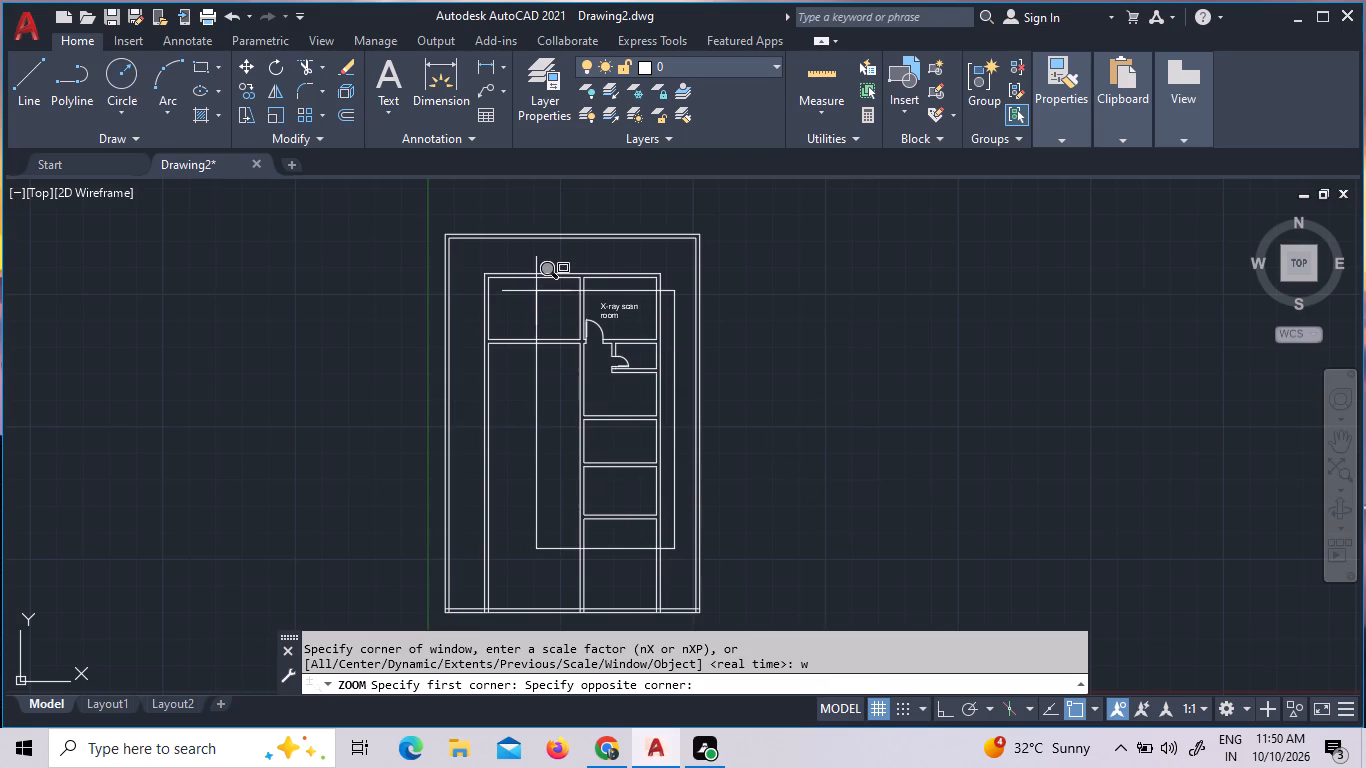
left_click(536, 291)
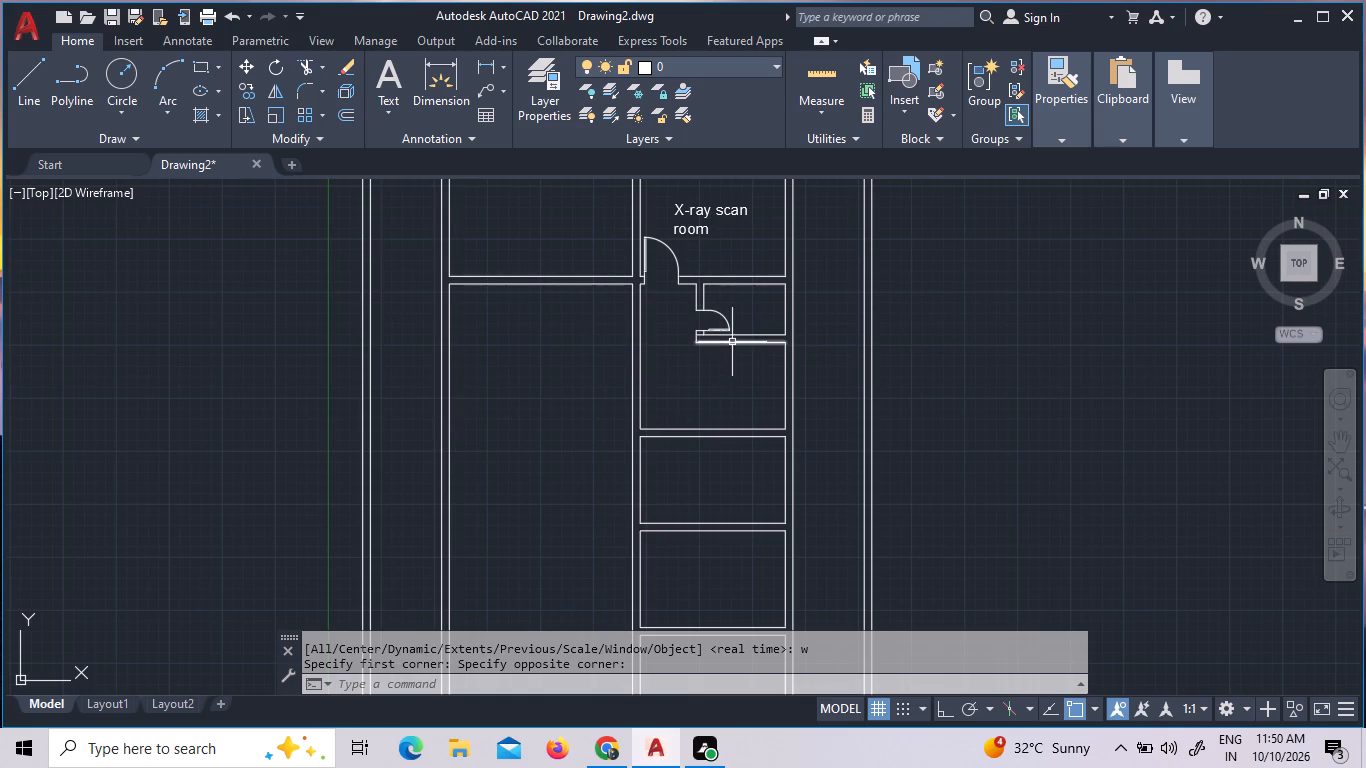
key("z")
key("space")
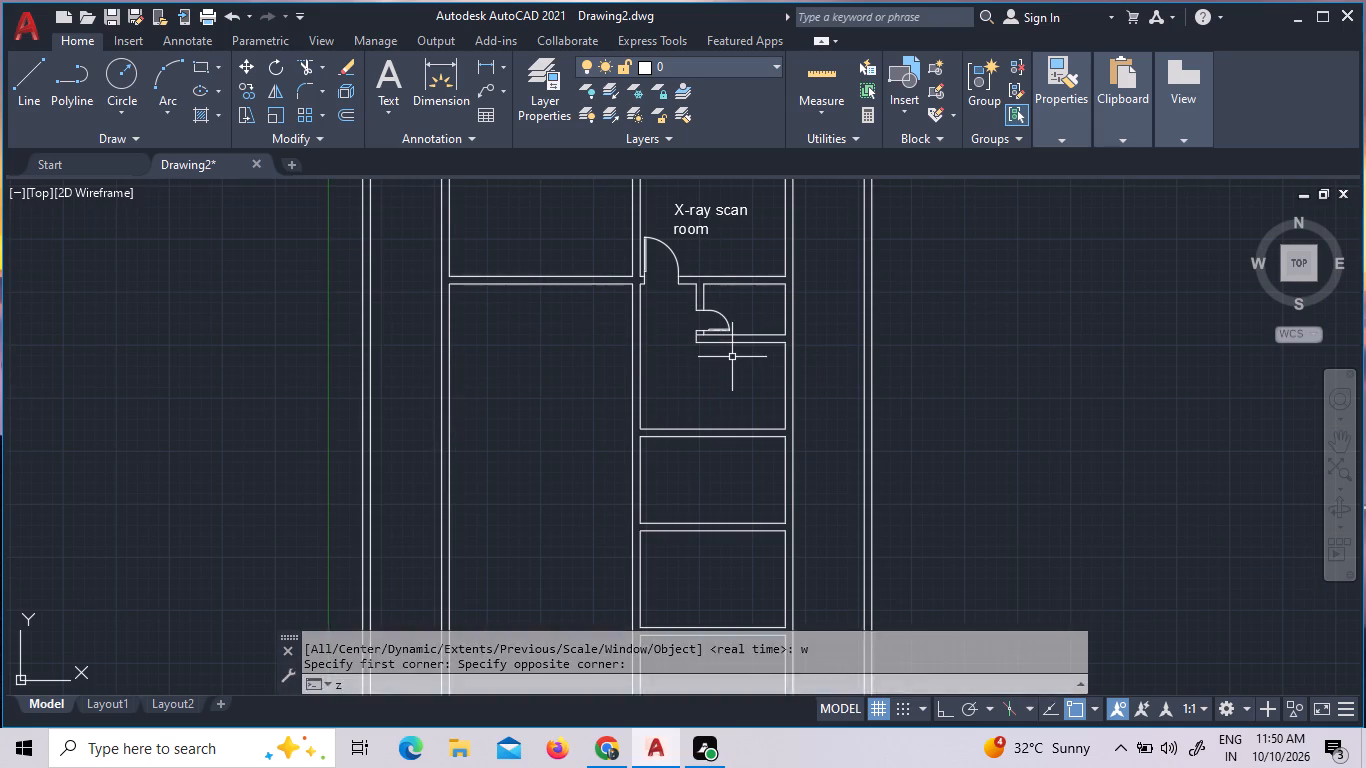
key("space")
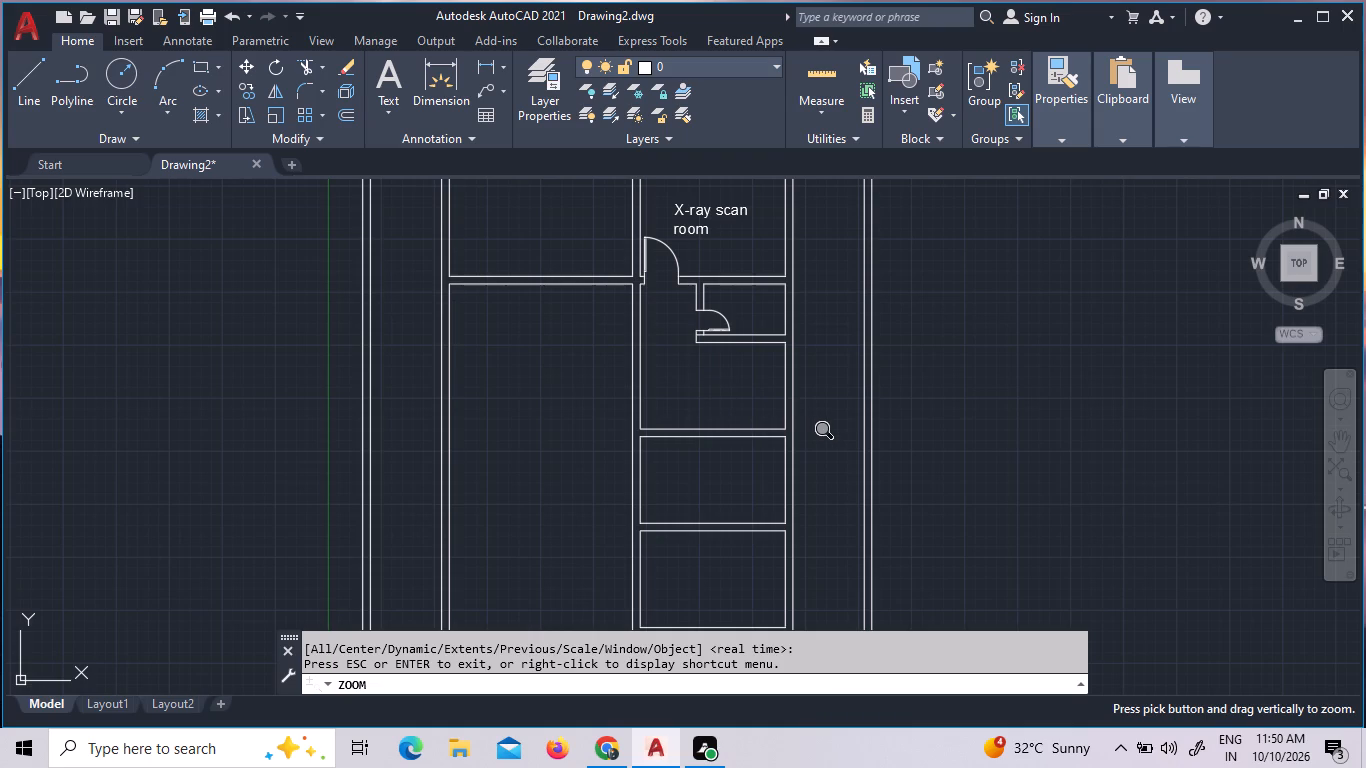
key("Escape")
key("z")
key("space")
type("w")
key("space")
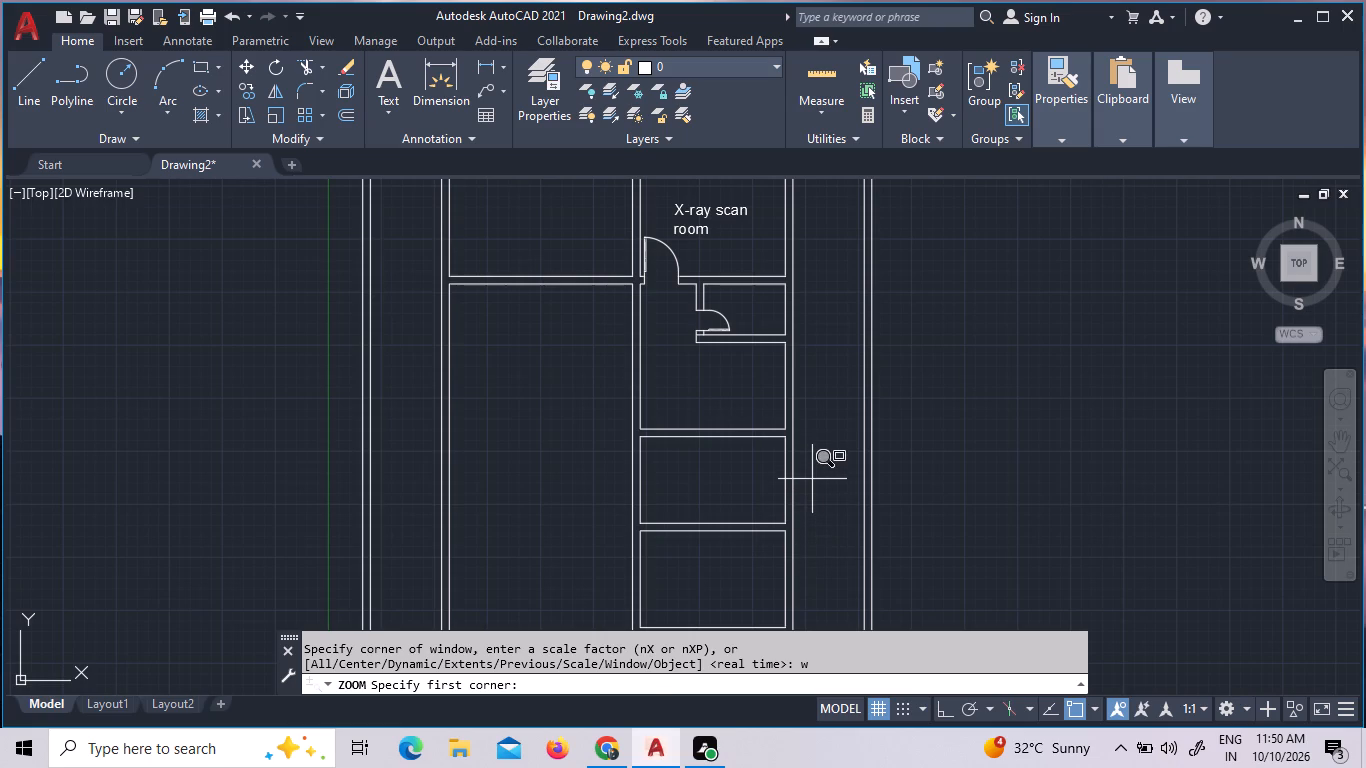
left_click(812, 479)
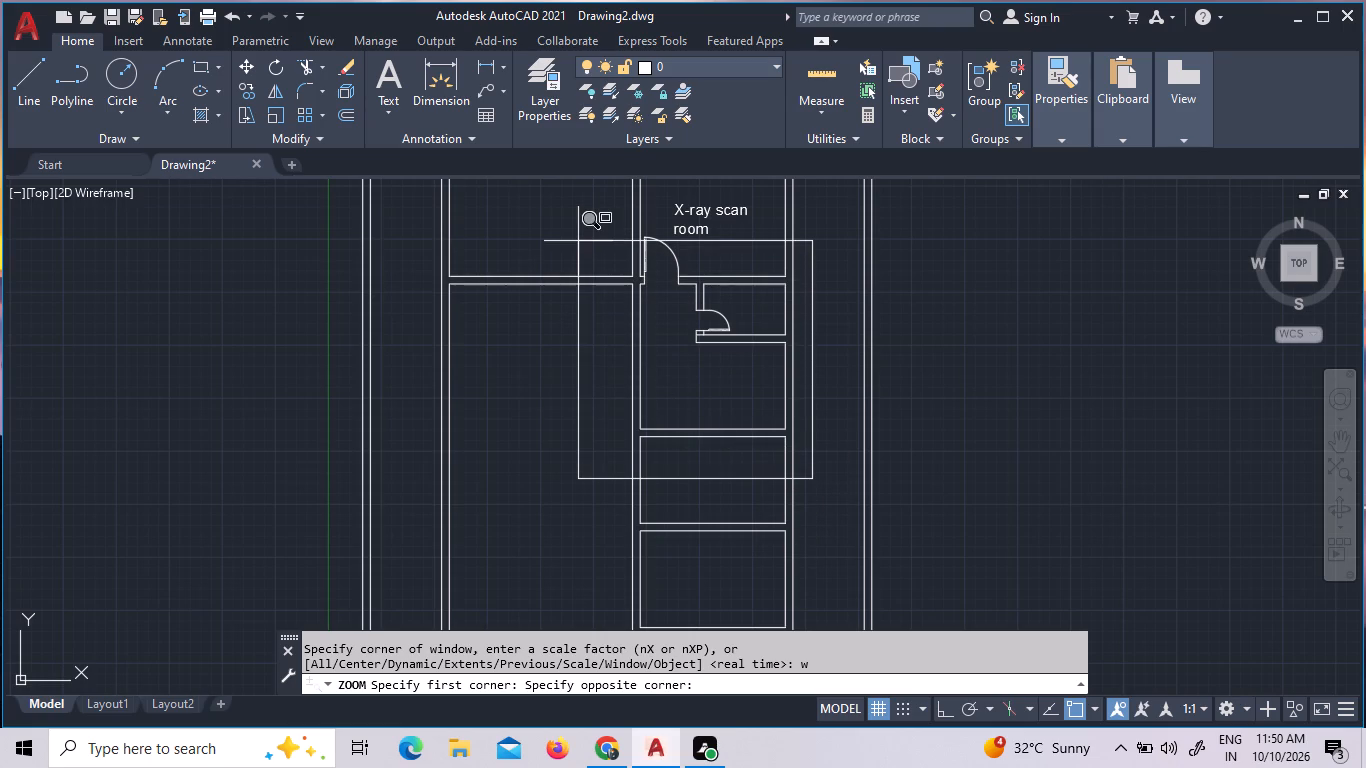
left_click(578, 241)
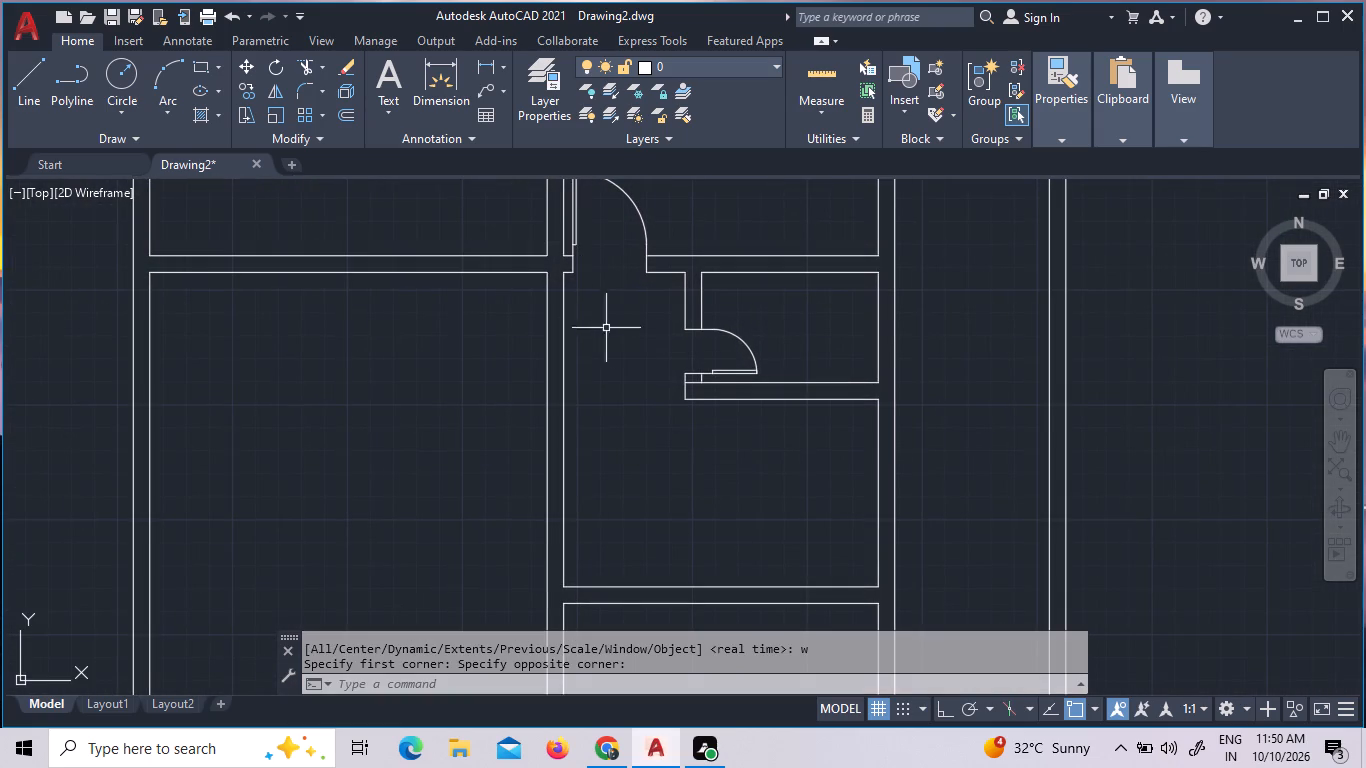
left_click(695, 382)
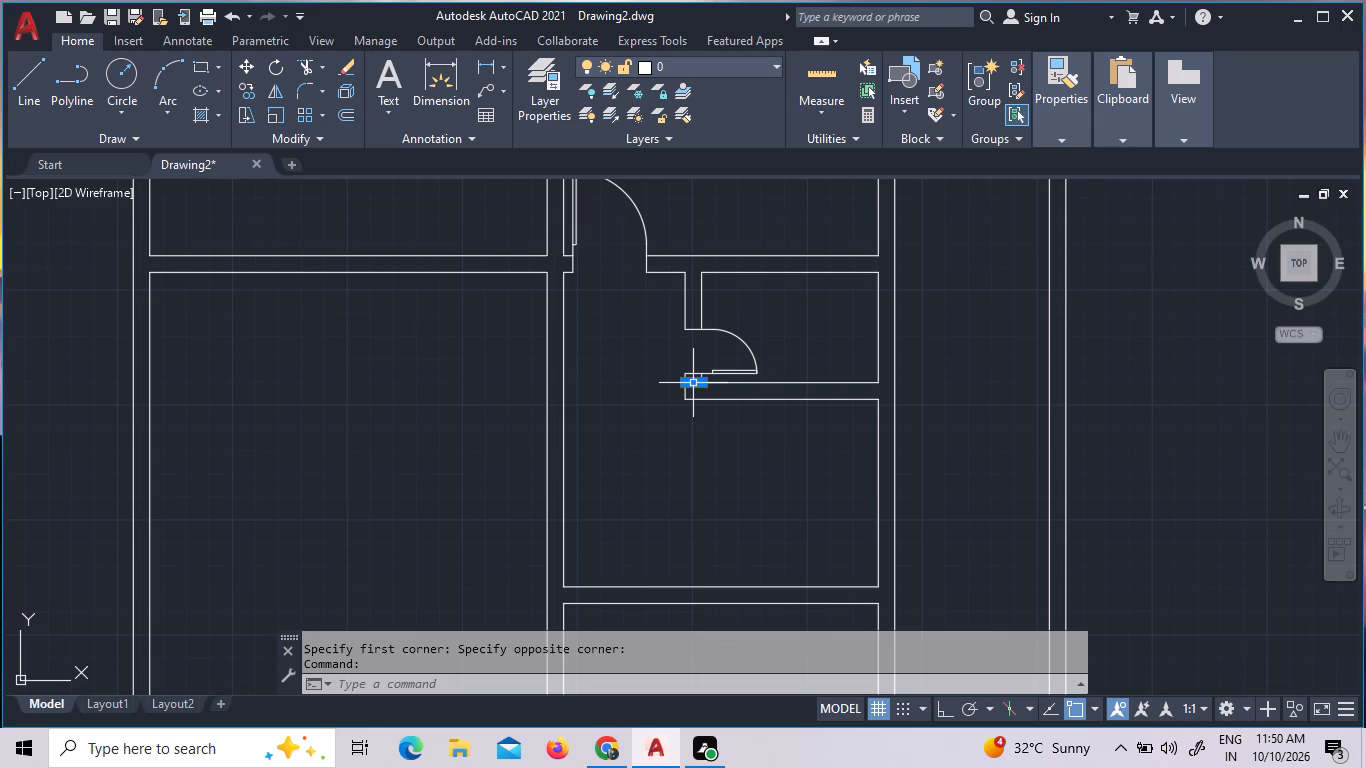
key("Delete")
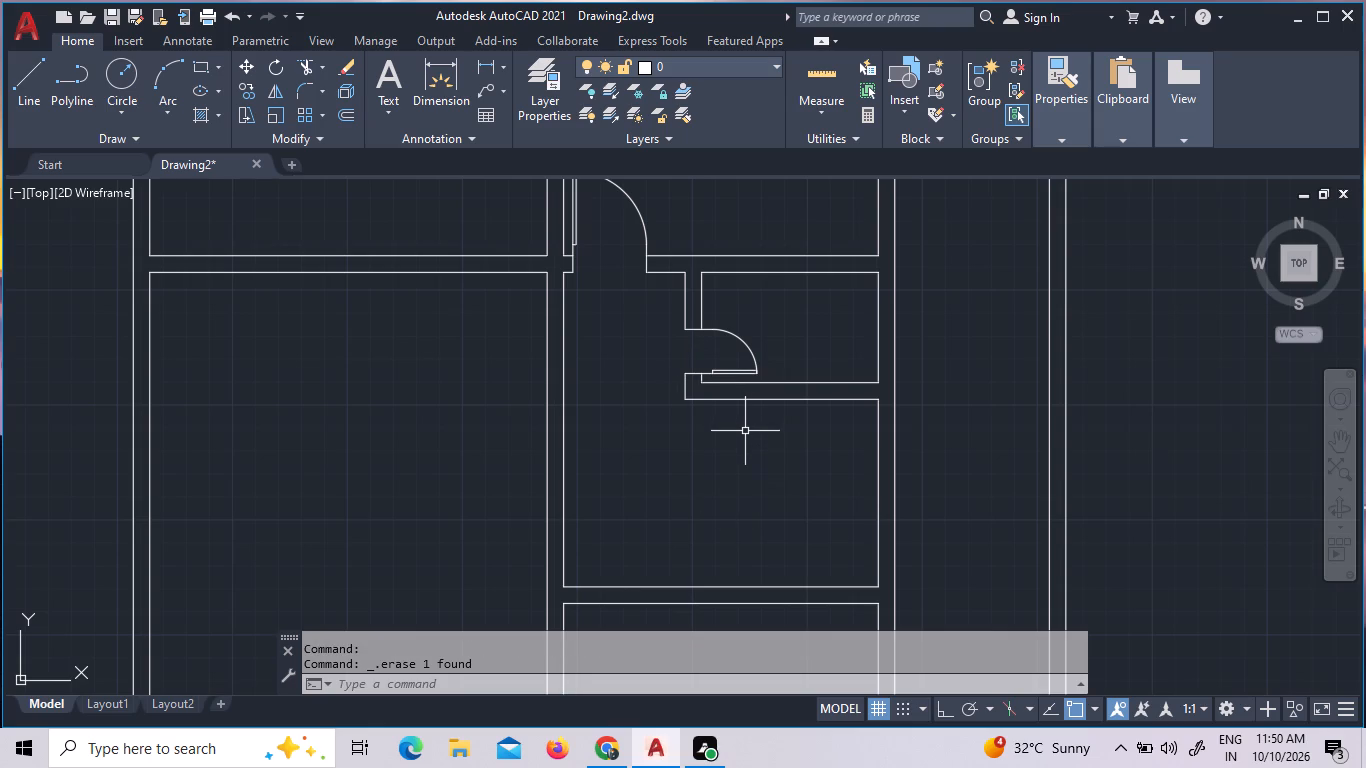
Measure the small room and the gap beside its door with the Quick measure tool.
left_click(812, 81)
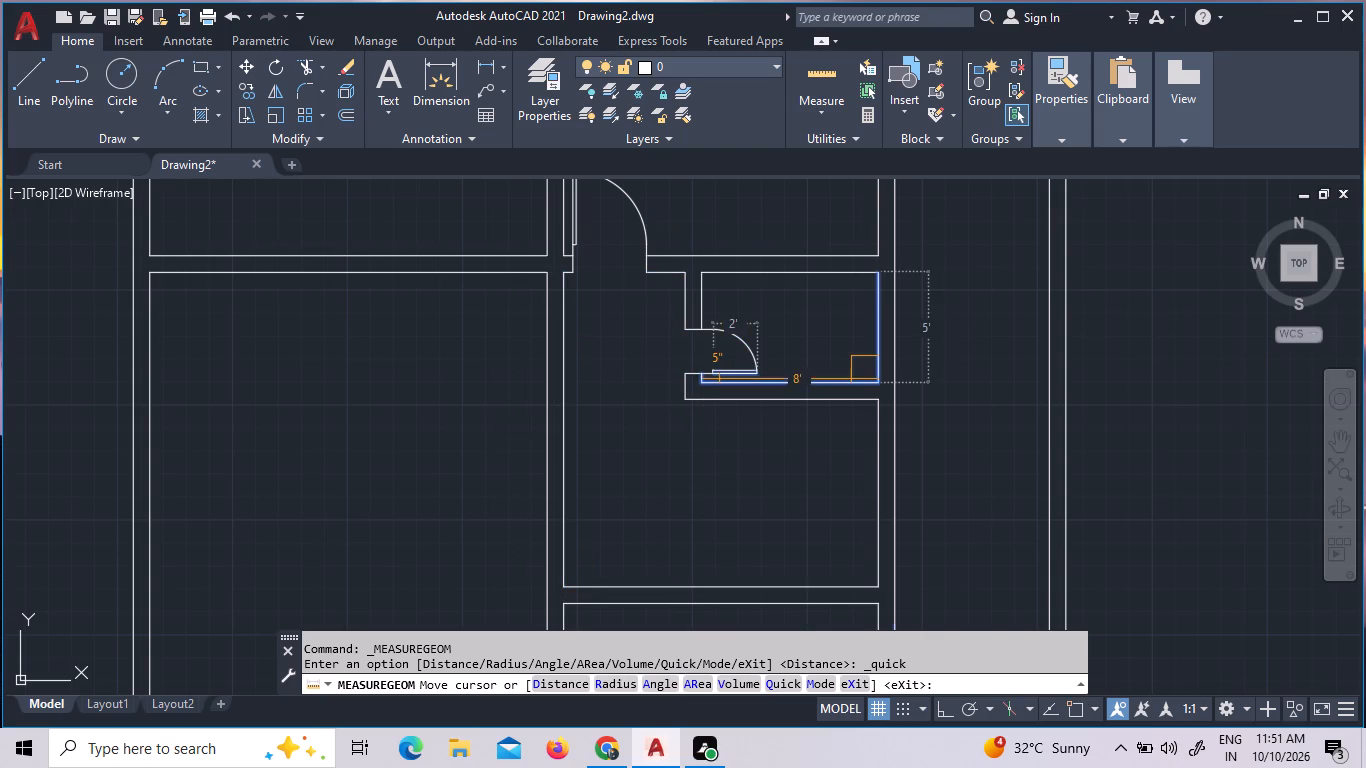
key("Escape")
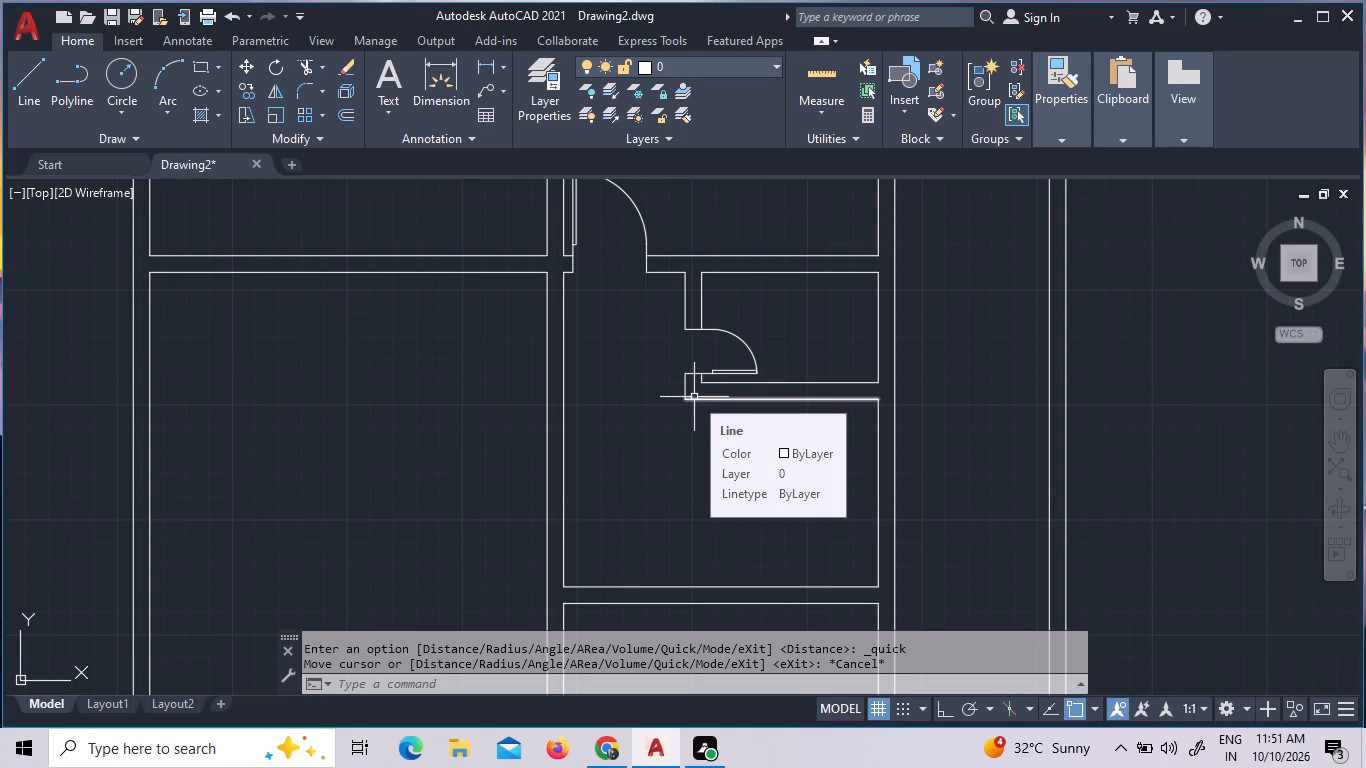
Extend both lines of the wall below the small room across to the inner face of the central partition wall.
key("e")
key("x")
key("space")
key("space")
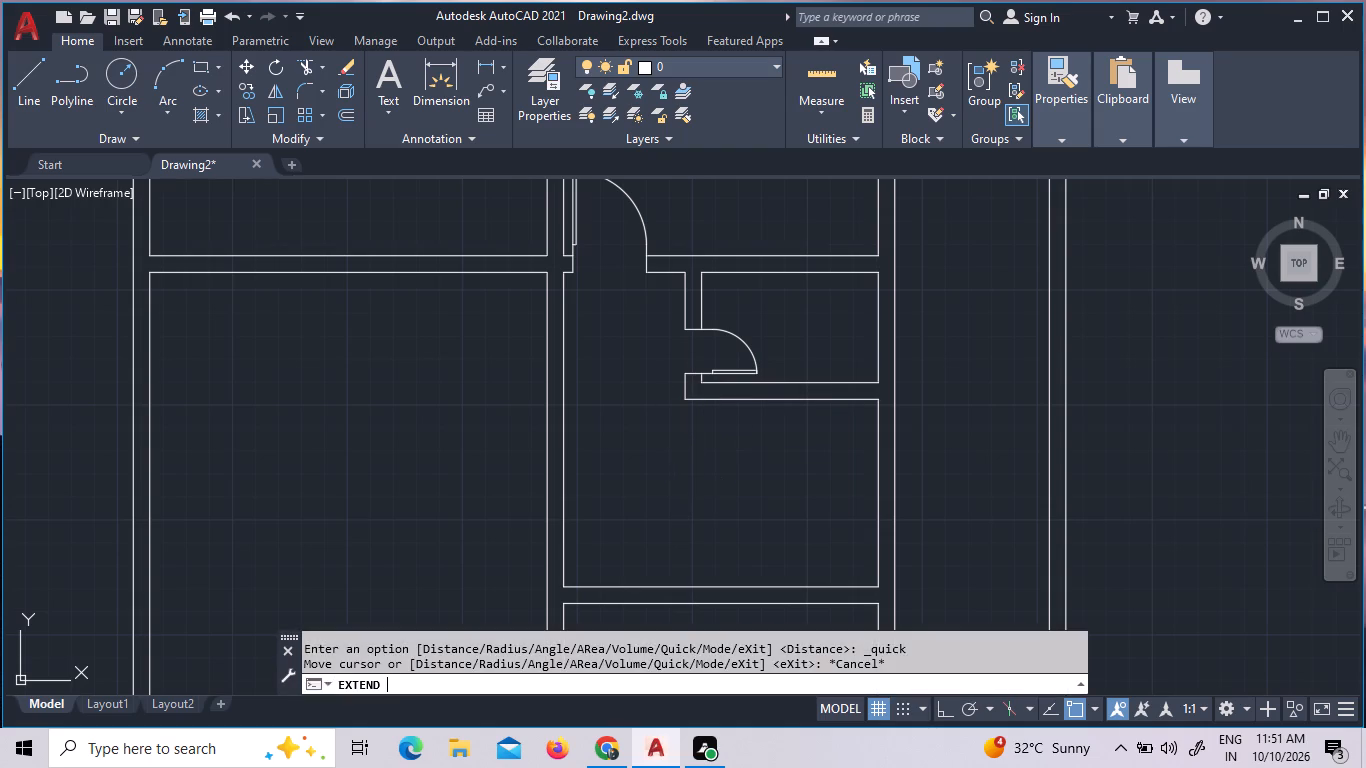
left_click(848, 440)
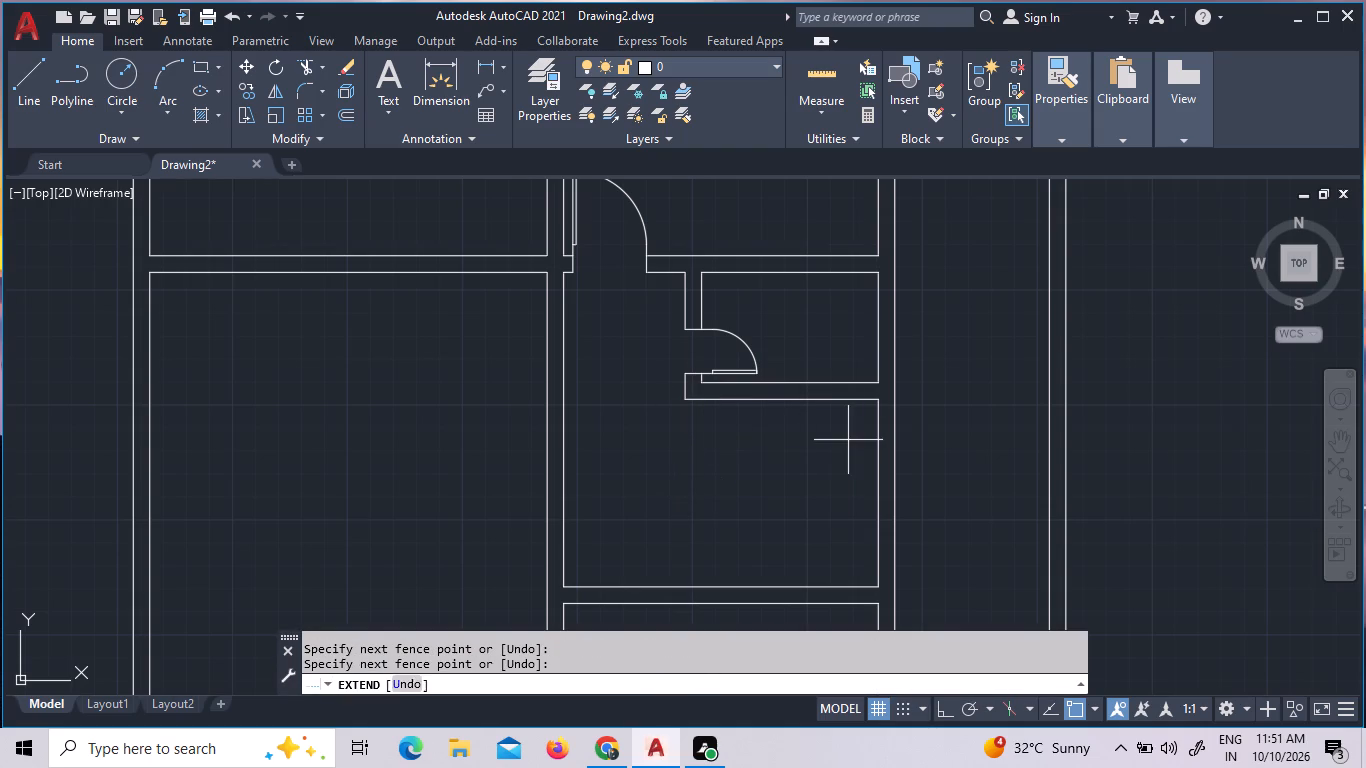
left_click(743, 432)
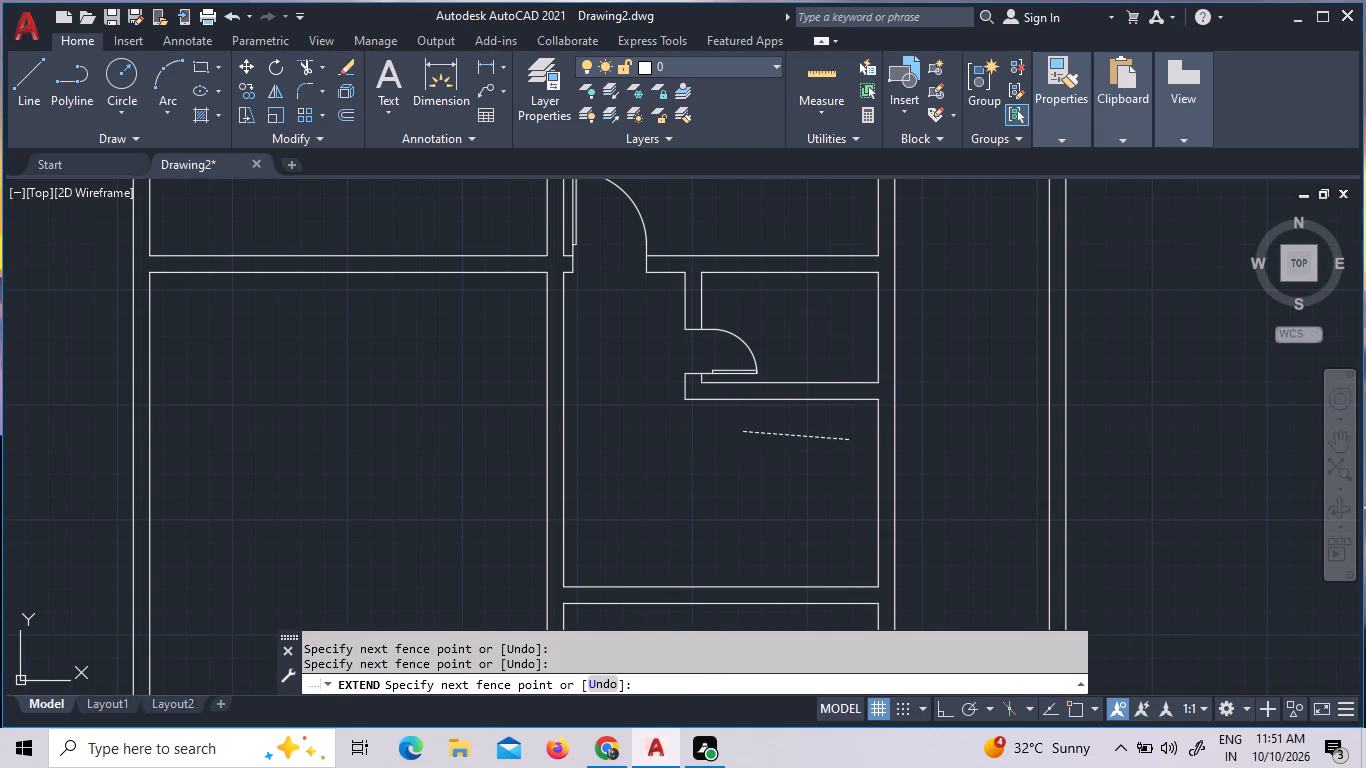
left_click(737, 447)
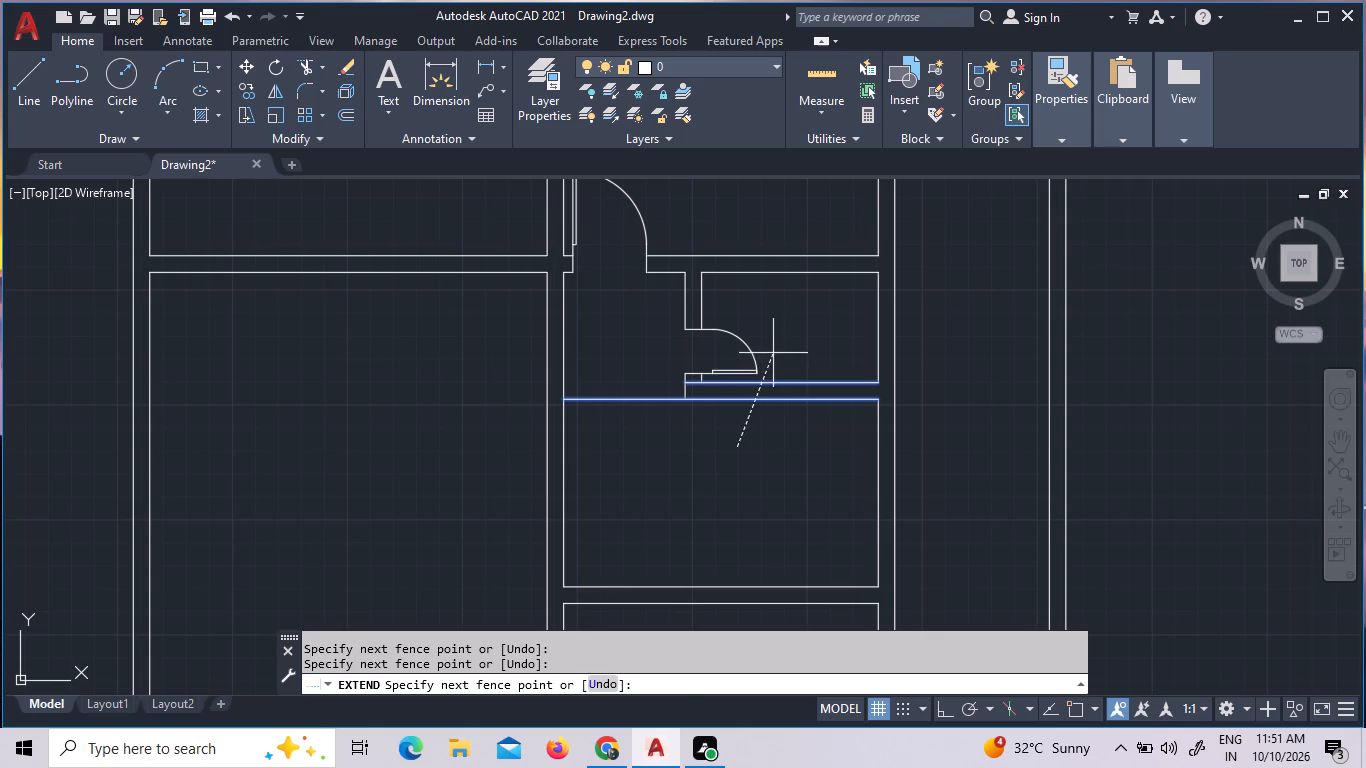
left_click(773, 353)
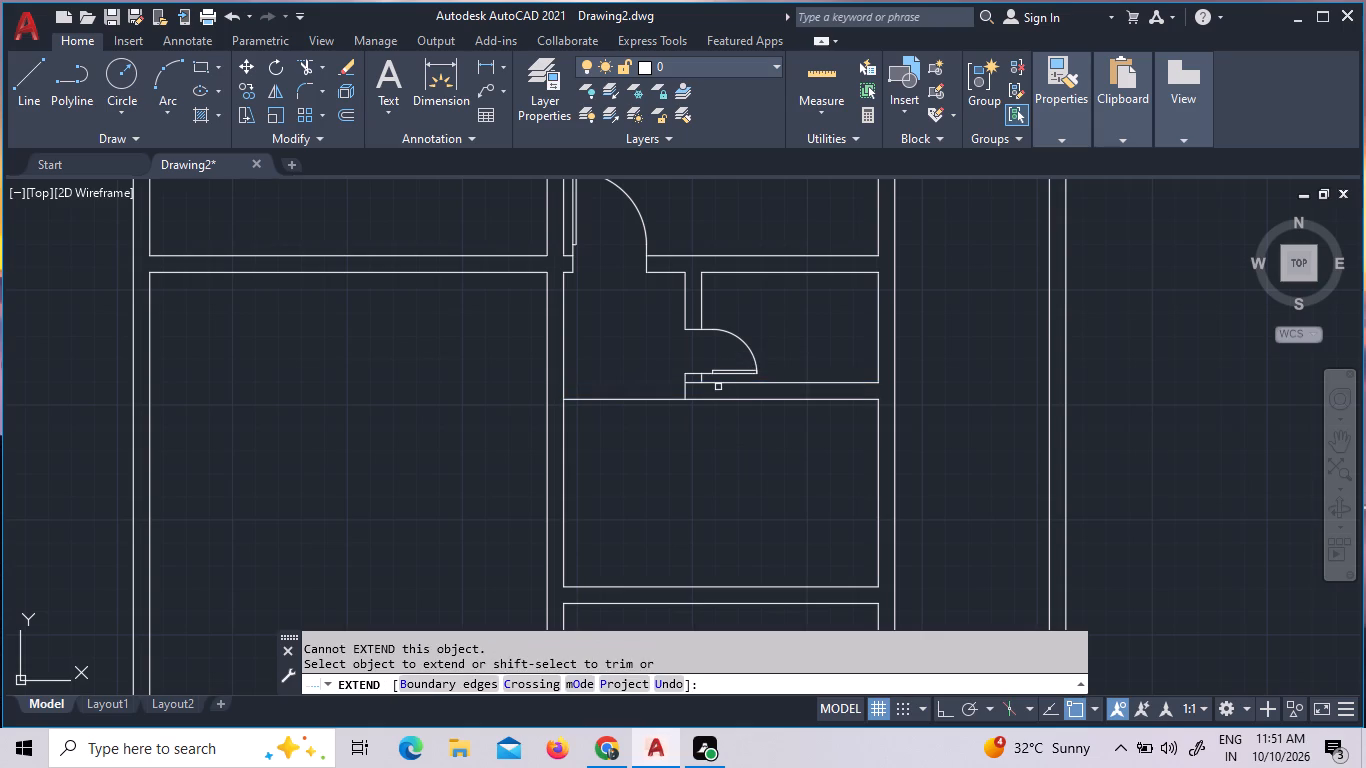
left_click(715, 383)
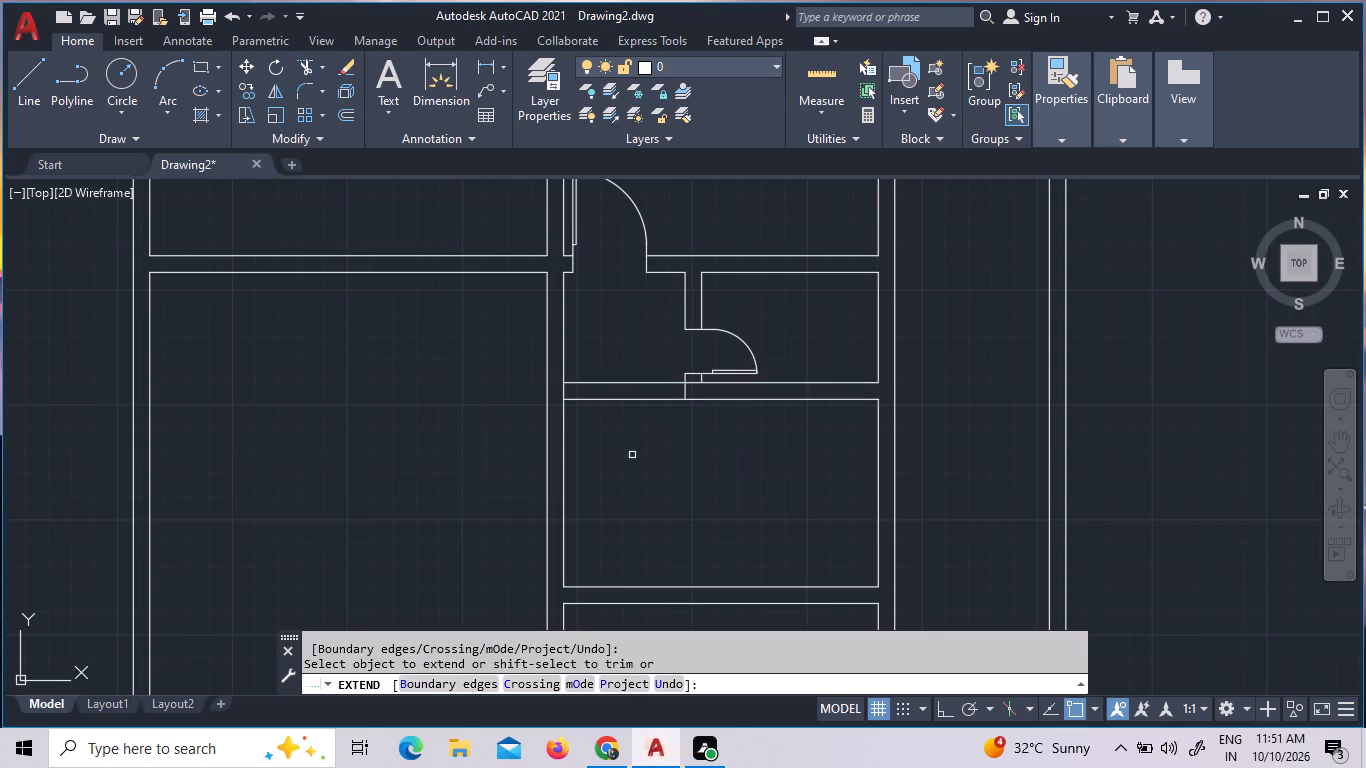
key("Escape")
Trim the line pieces inside the extended wall at the small room's corner and at the central partition to clean both junctions.
key("t")
key("r")
key("space")
key("space")
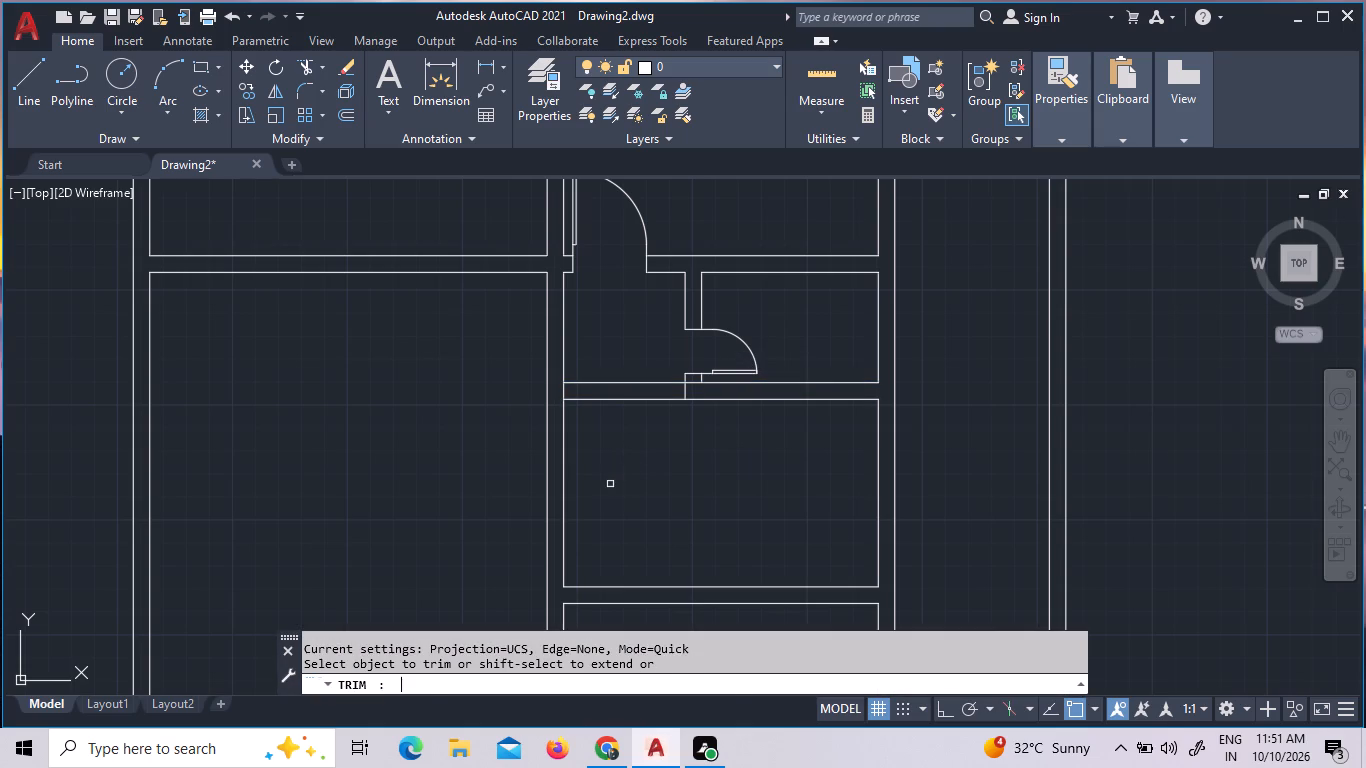
left_click(692, 384)
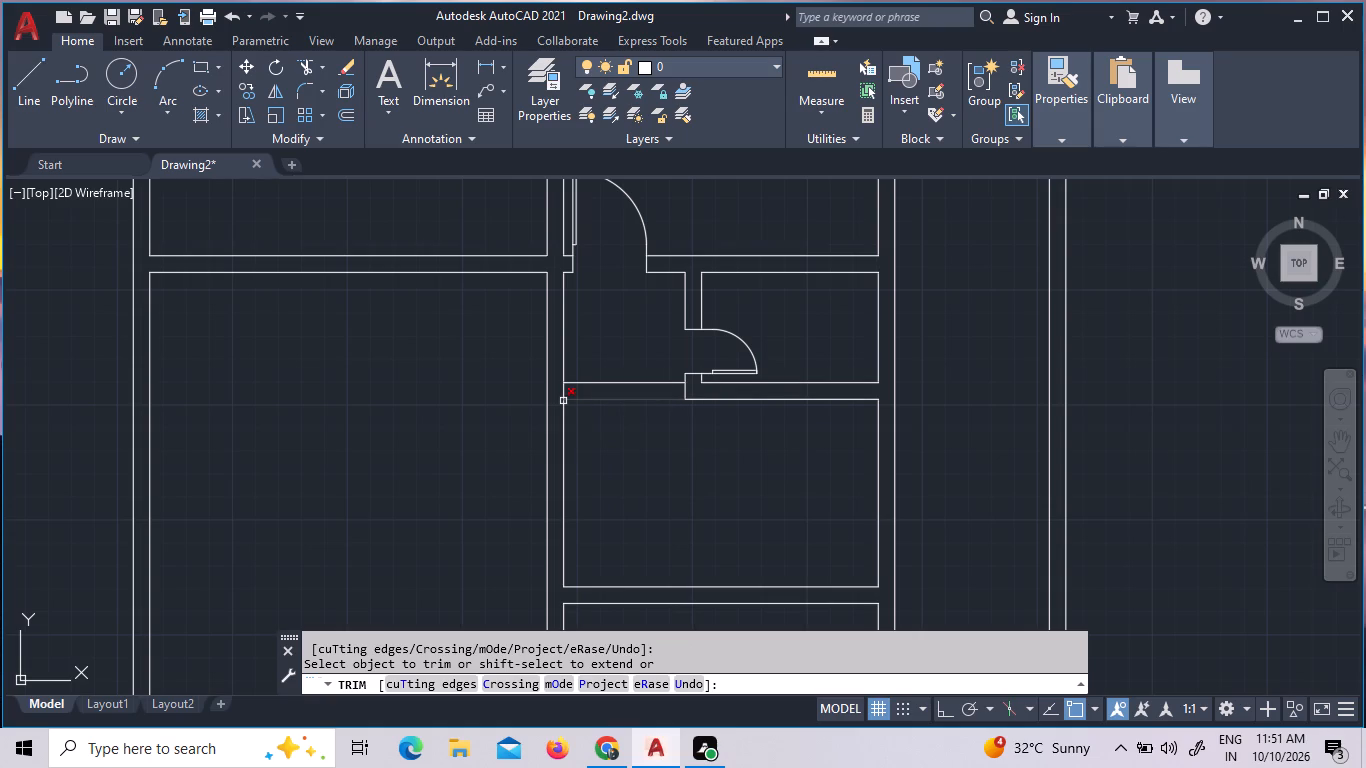
left_click(563, 390)
left_click(687, 388)
key("Escape")
Draw a line across the extended wall's thickness where it meets the central partition.
key("l")
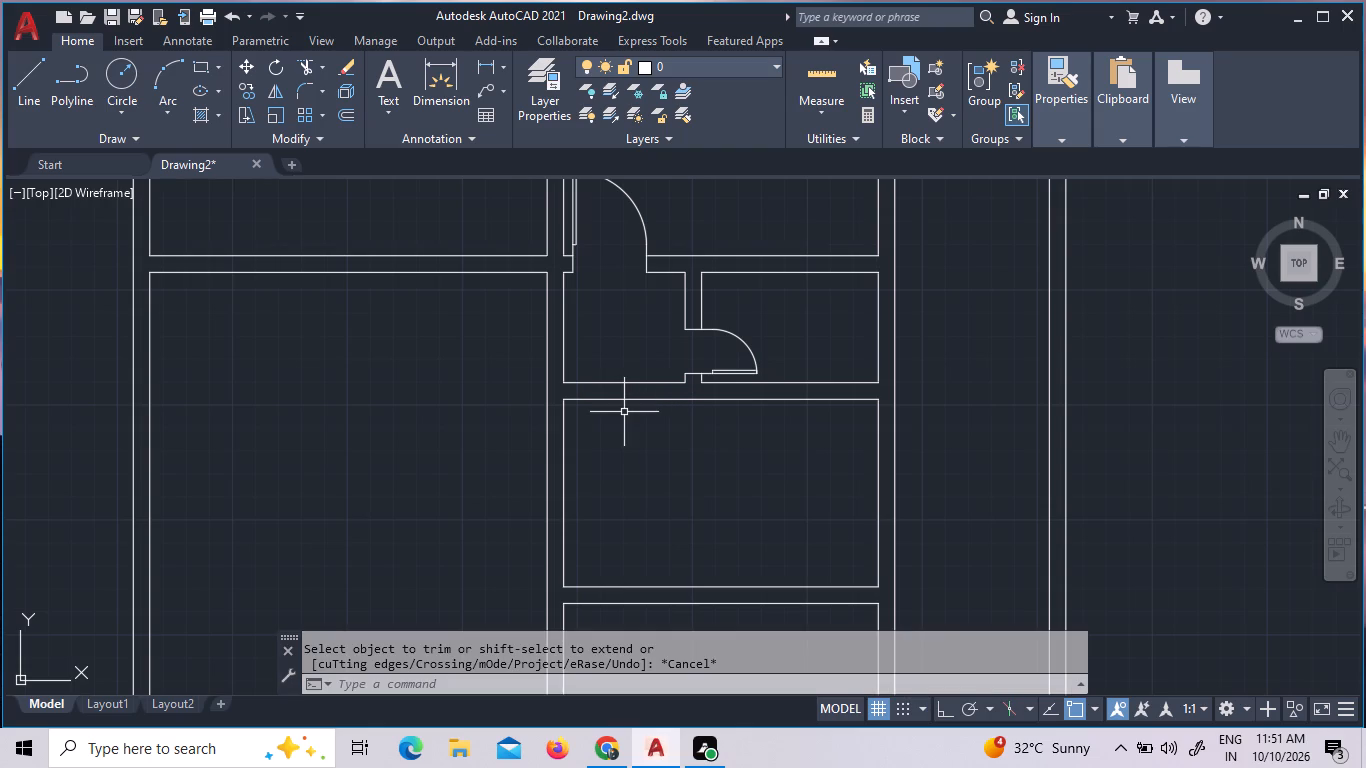
key("Return")
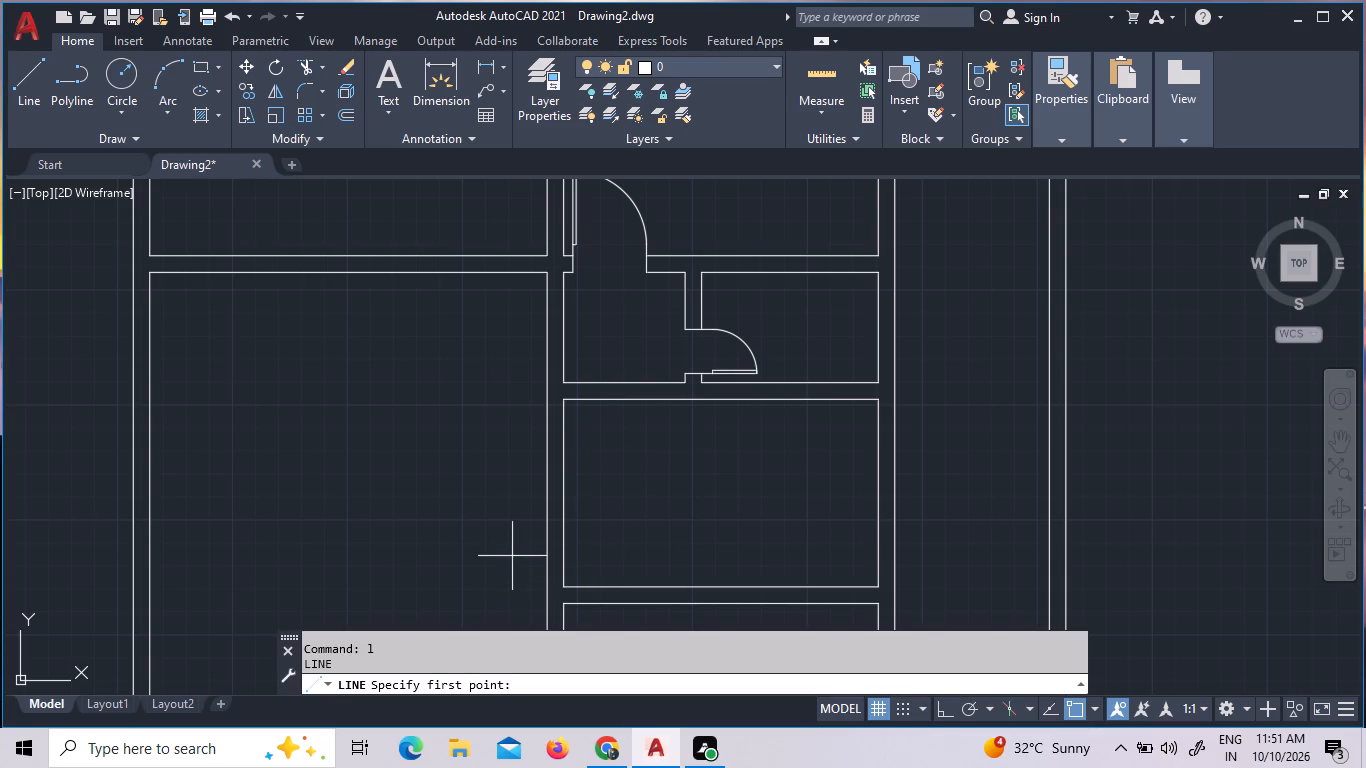
left_click(561, 382)
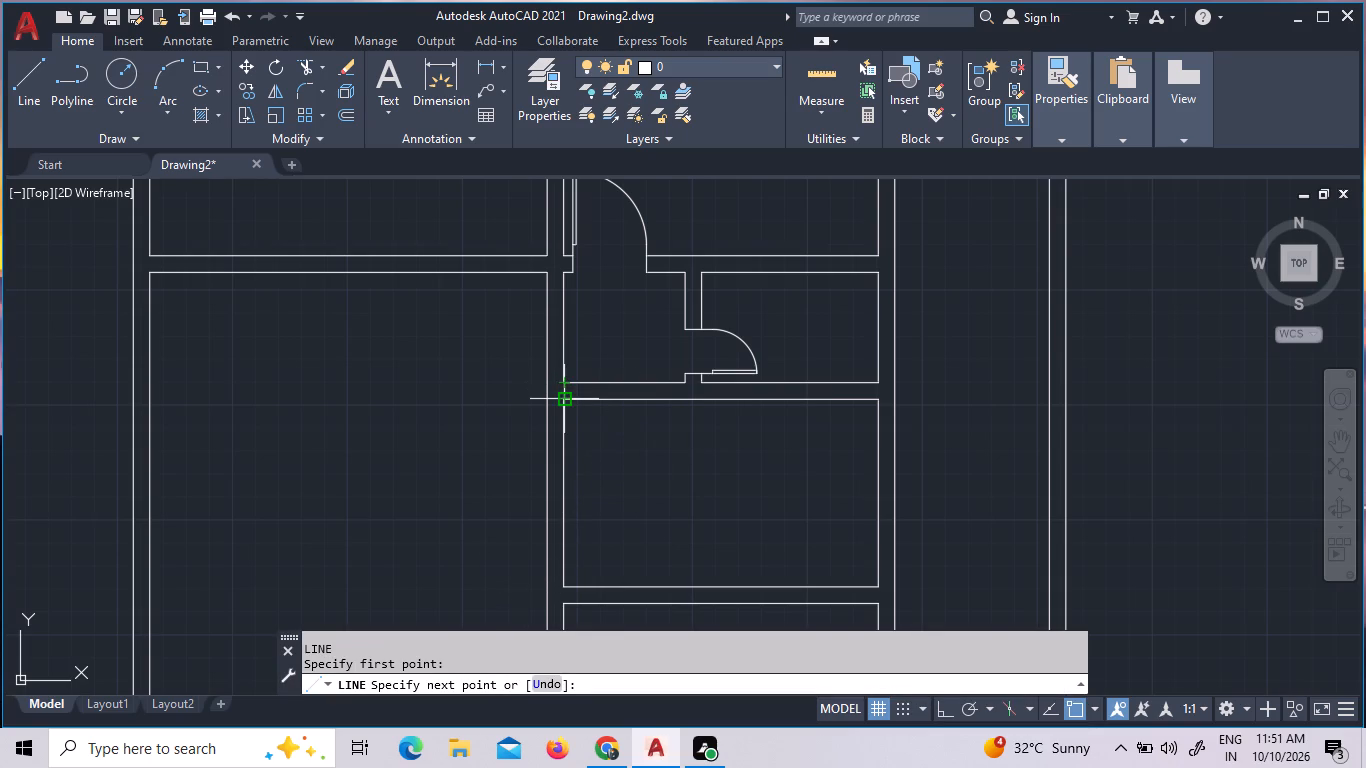
left_click(561, 401)
key("Escape")
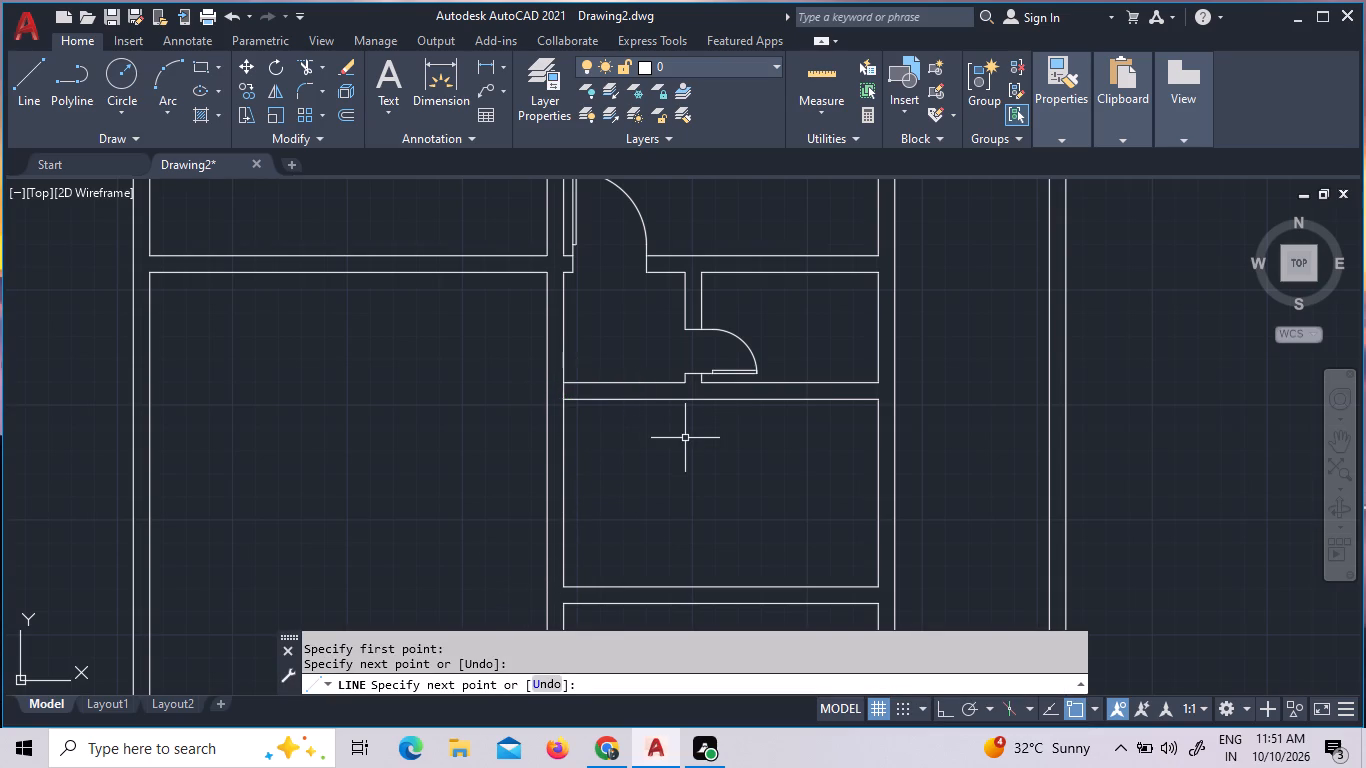
Offset the line across the wall's thickness by 1' along the wall, toward the small room.
key("o")
key("Return")
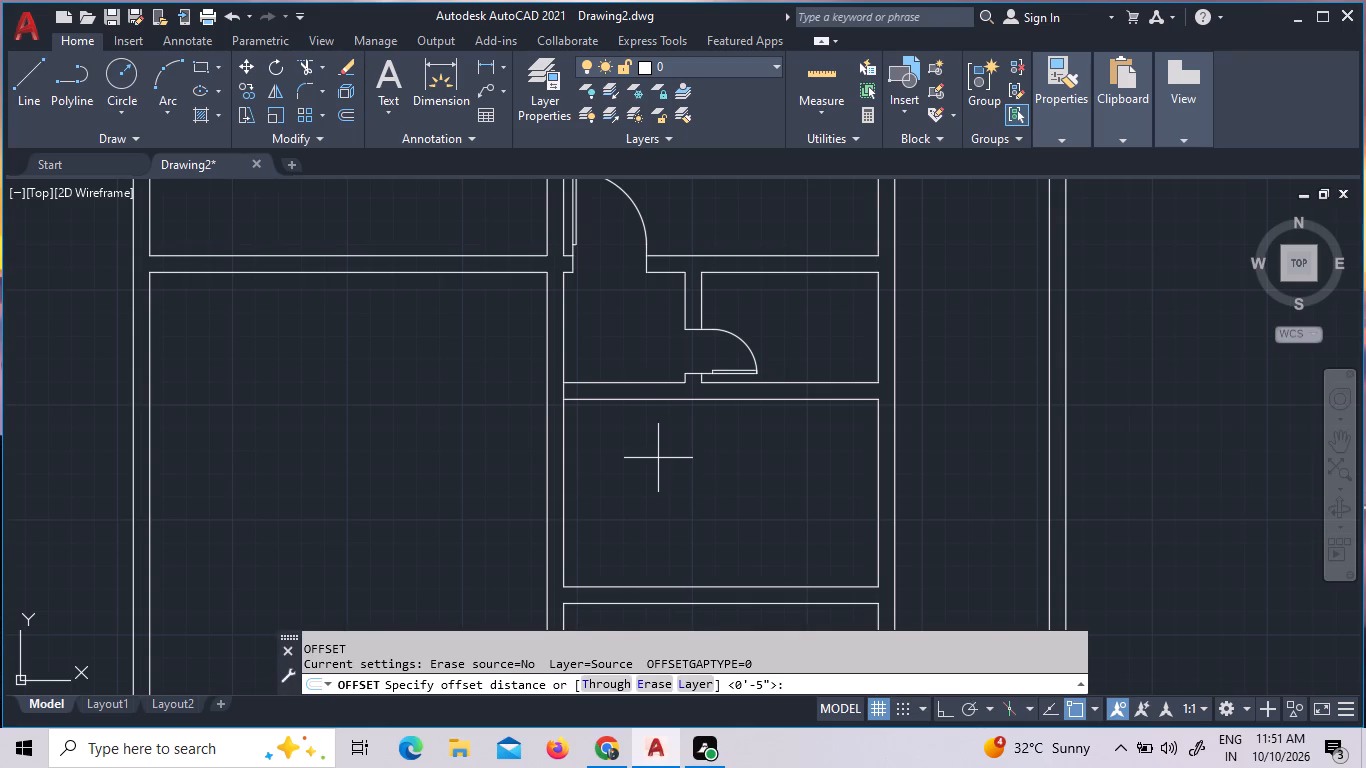
key("5")
key("BackSpace")
type("1'")
key("Return")
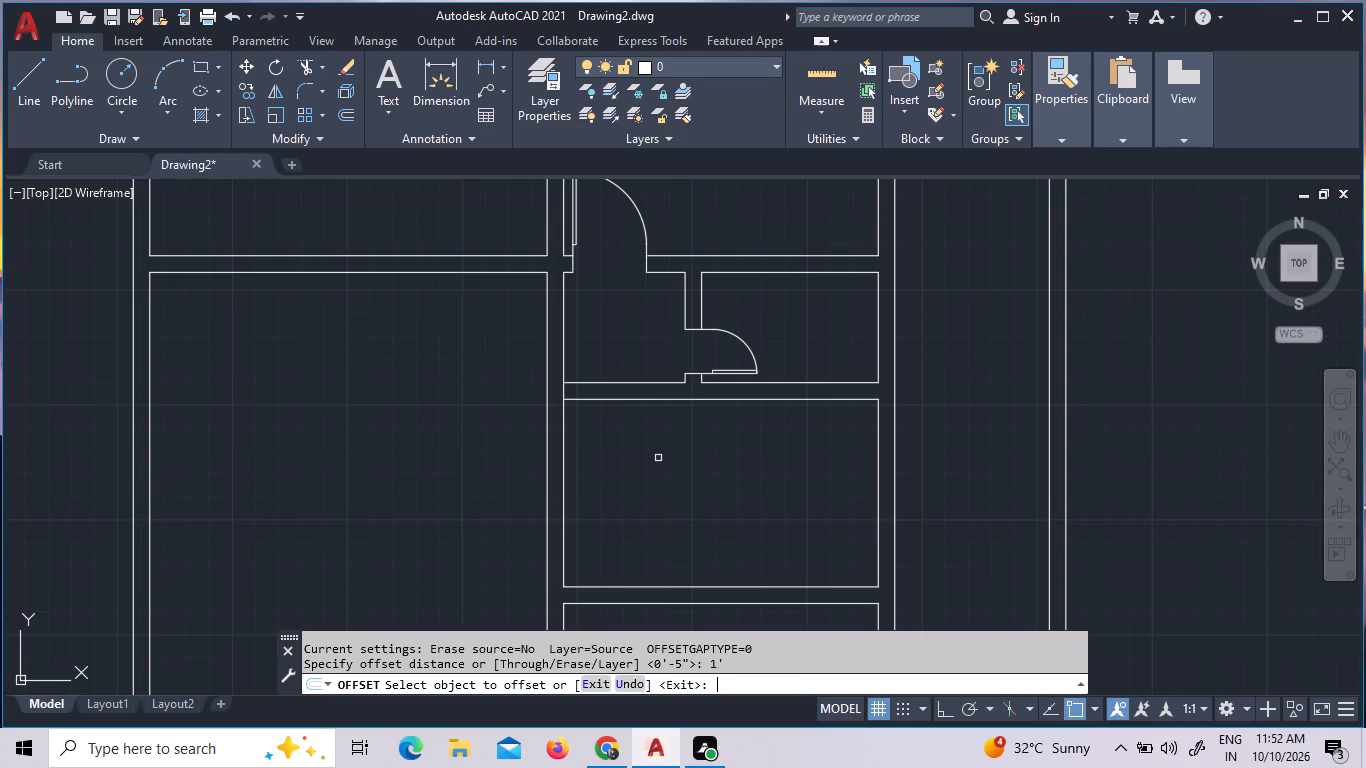
left_click(565, 391)
left_click(609, 390)
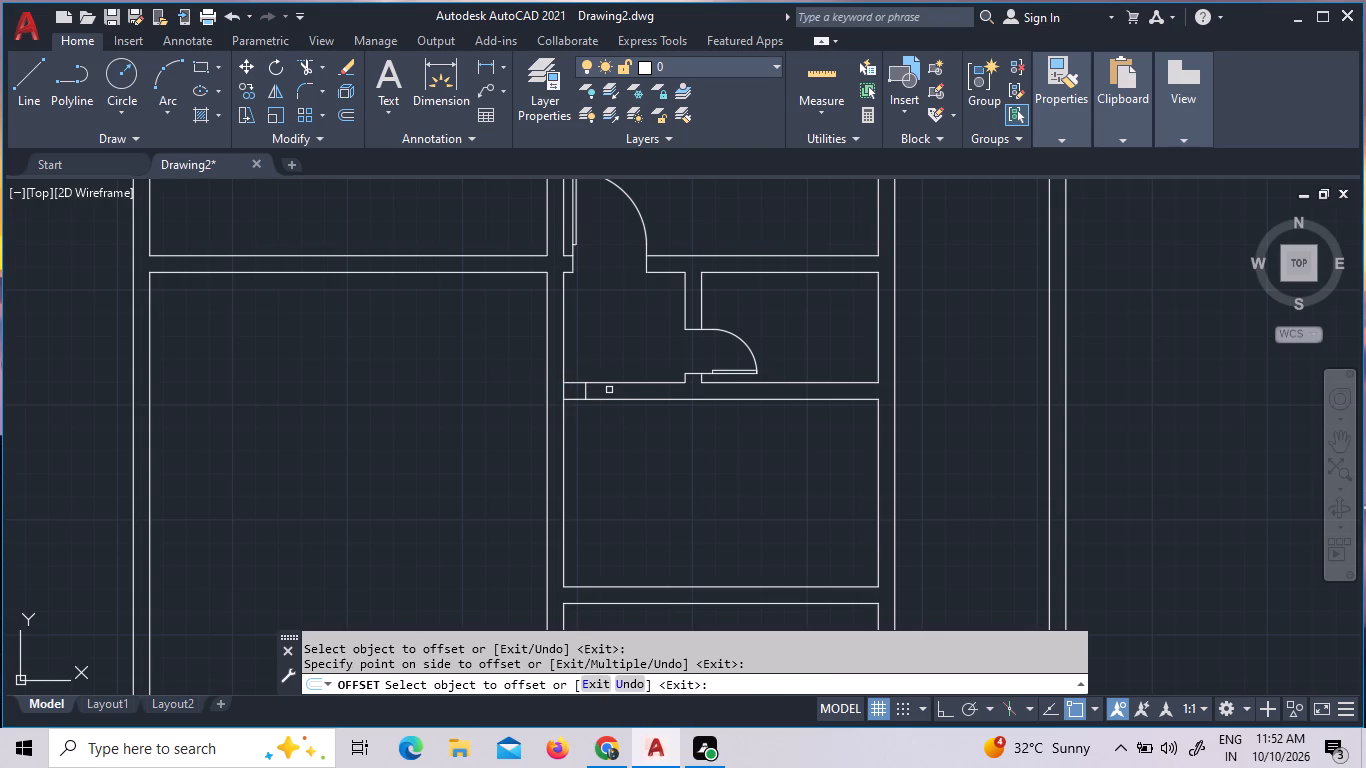
Delete the original line across the wall's thickness at the central partition, keeping the offset one.
key("Escape")
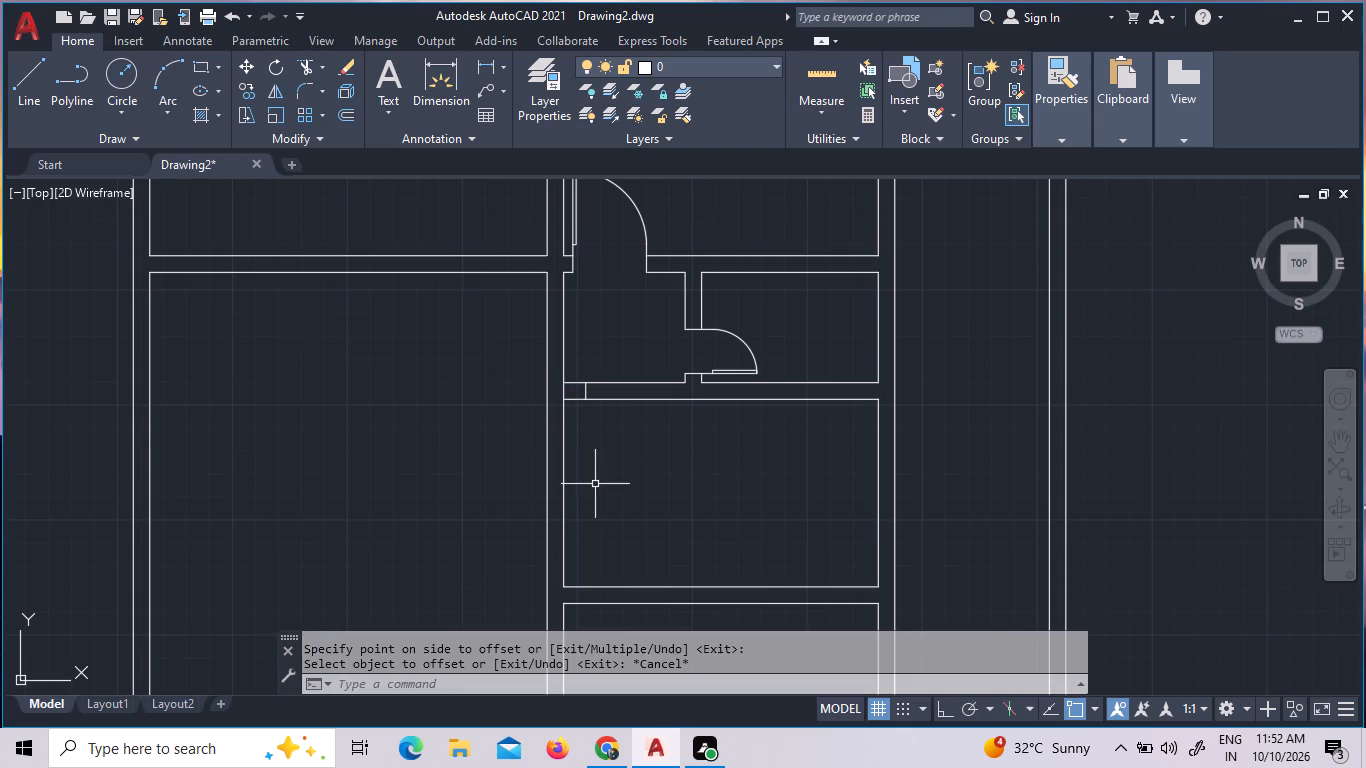
left_click(562, 392)
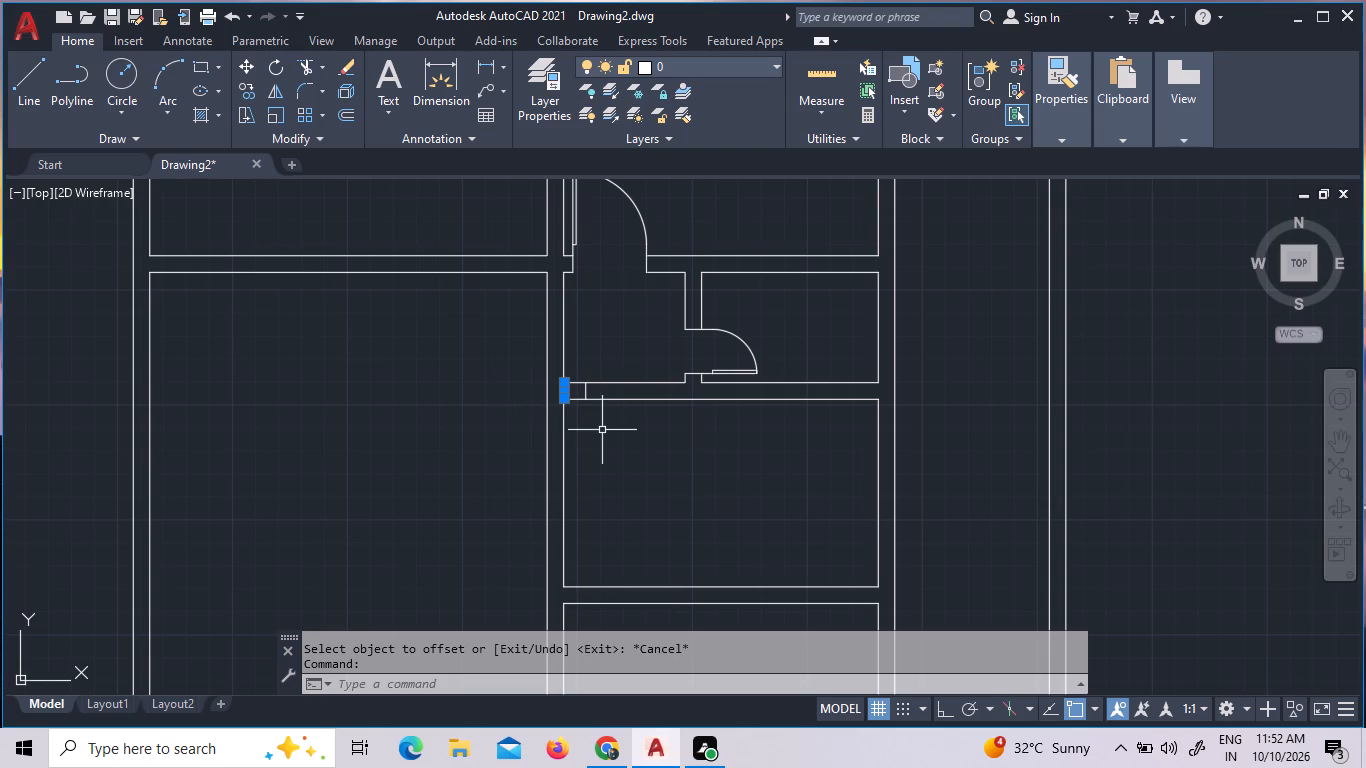
key("Delete")
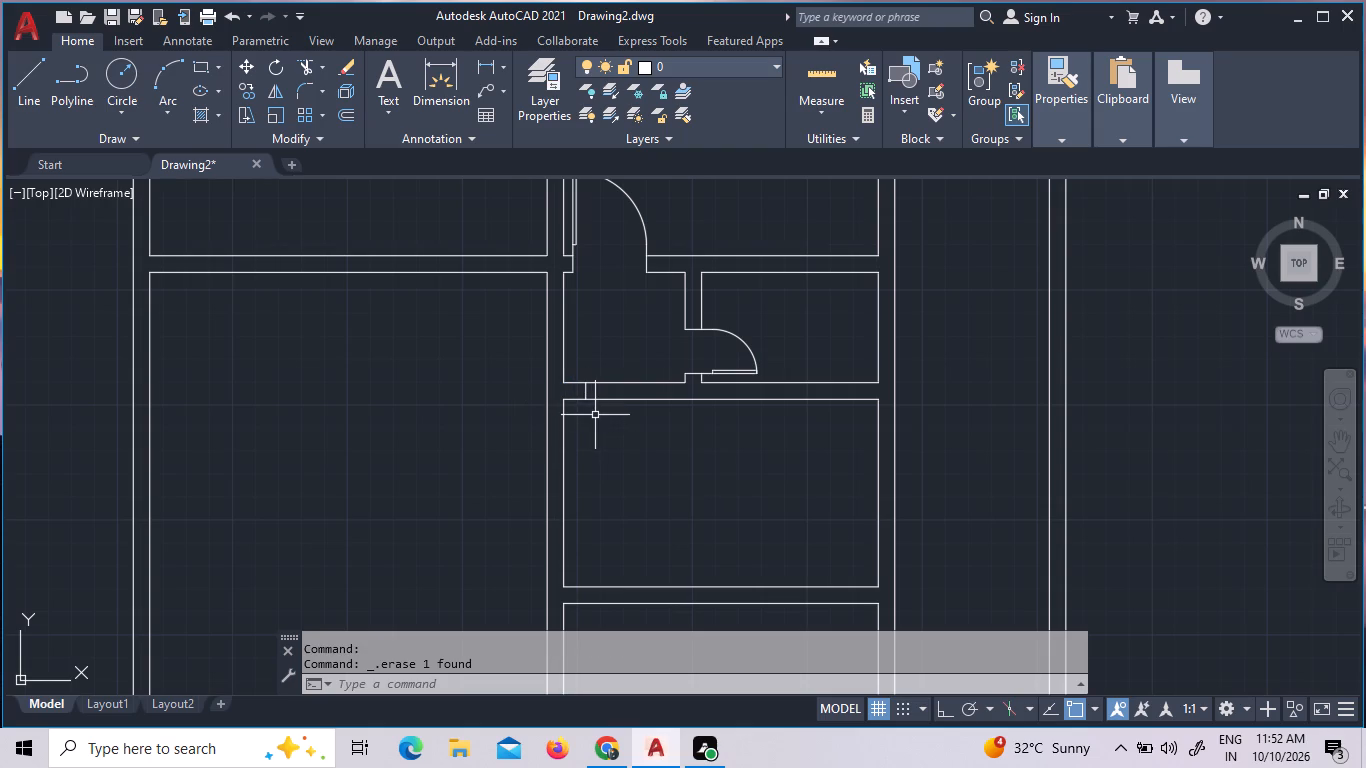
Copy the door above the small lobby into the room below the extended wall.
left_click(677, 246)
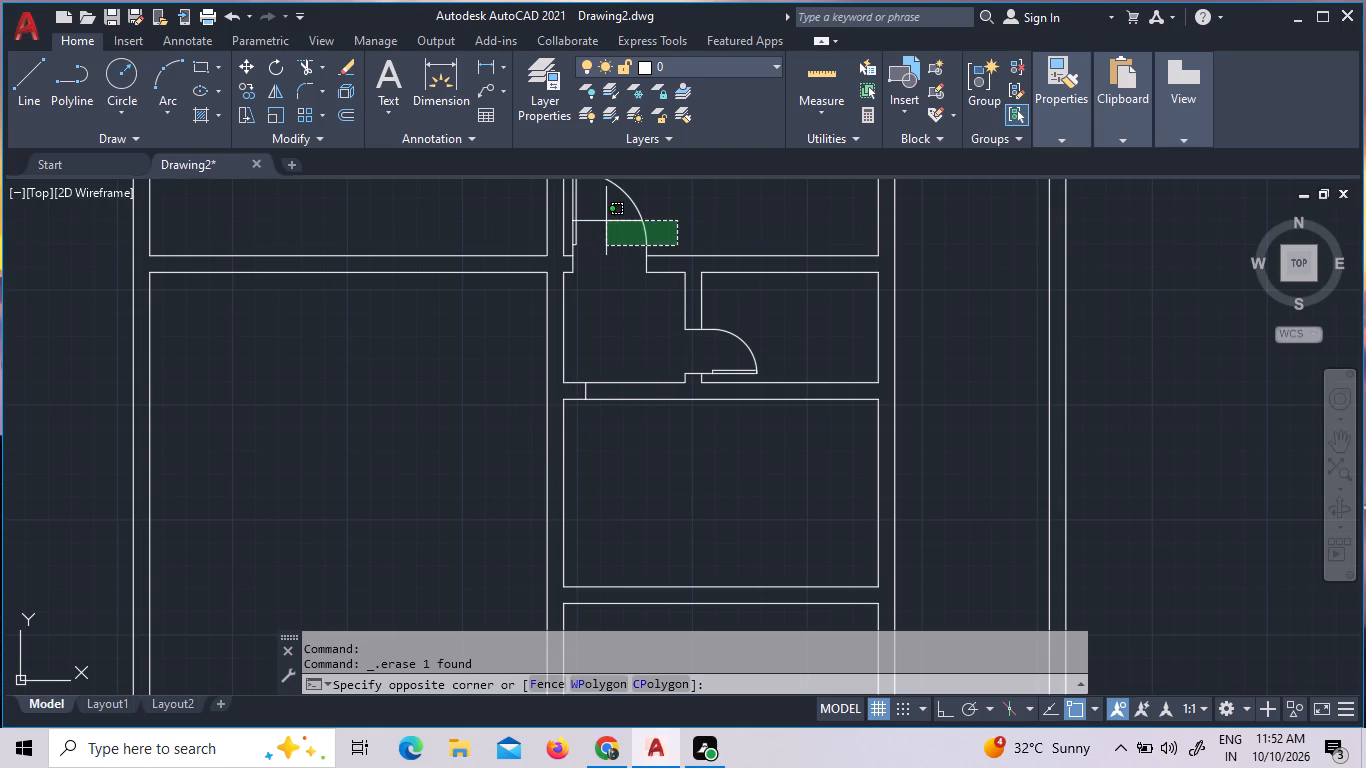
left_click(587, 219)
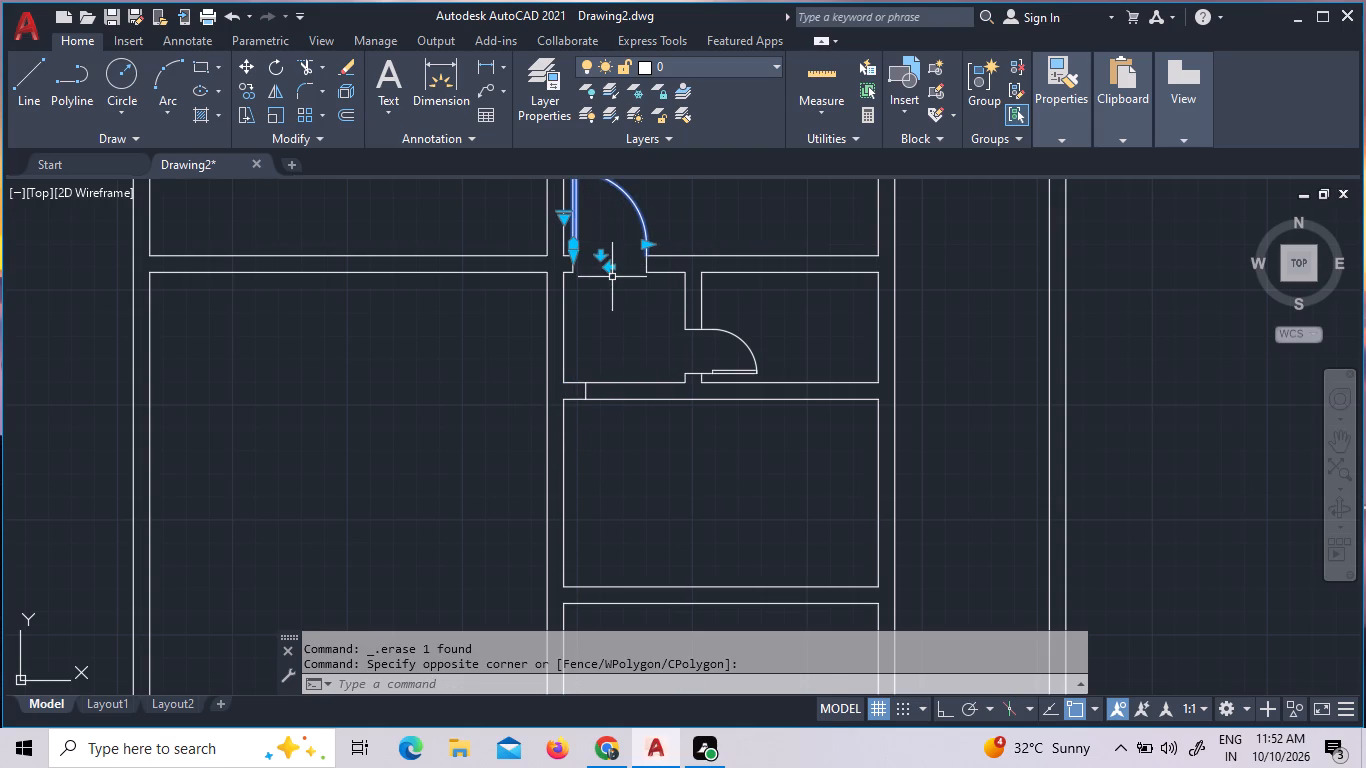
right_click(612, 277)
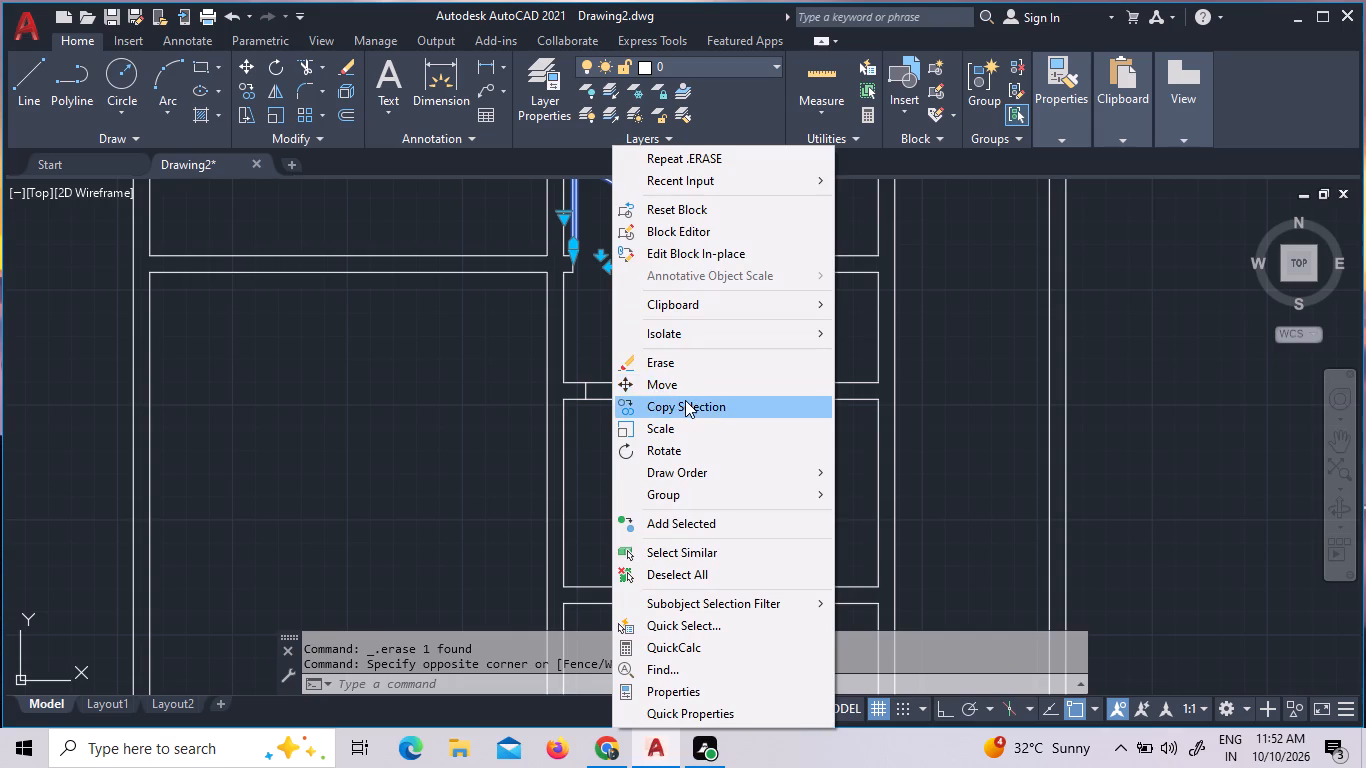
left_click(685, 400)
left_click(600, 223)
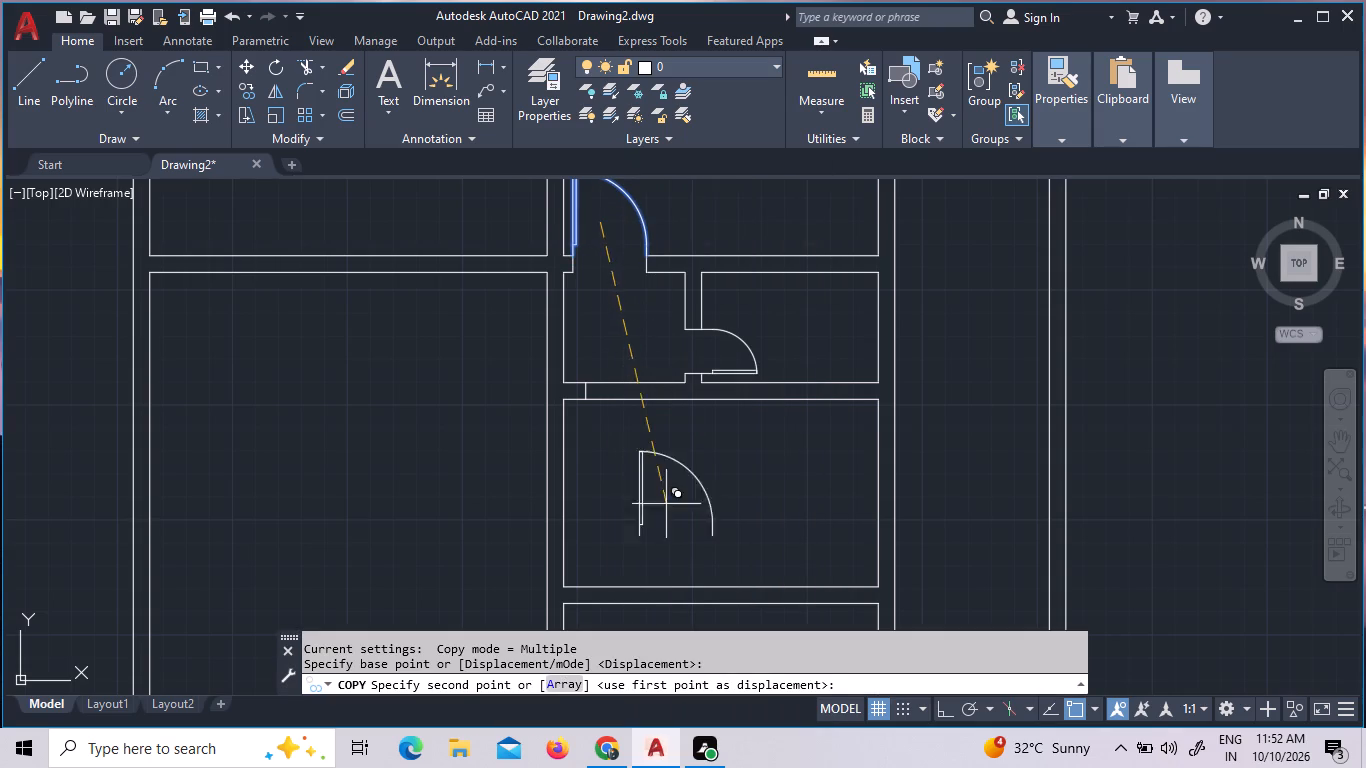
left_click(652, 494)
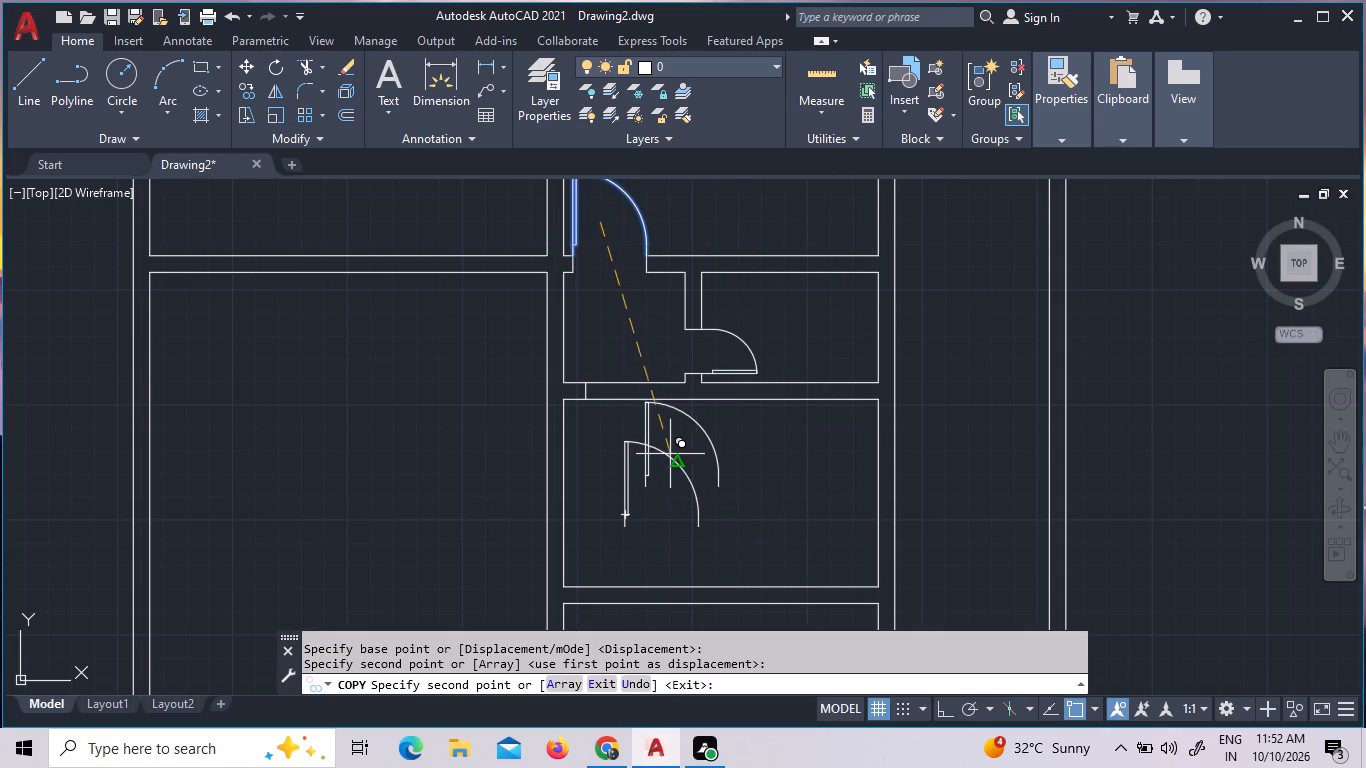
key("Escape")
Flip the copied door vertically so its leaf and swing point downward.
left_click(634, 511)
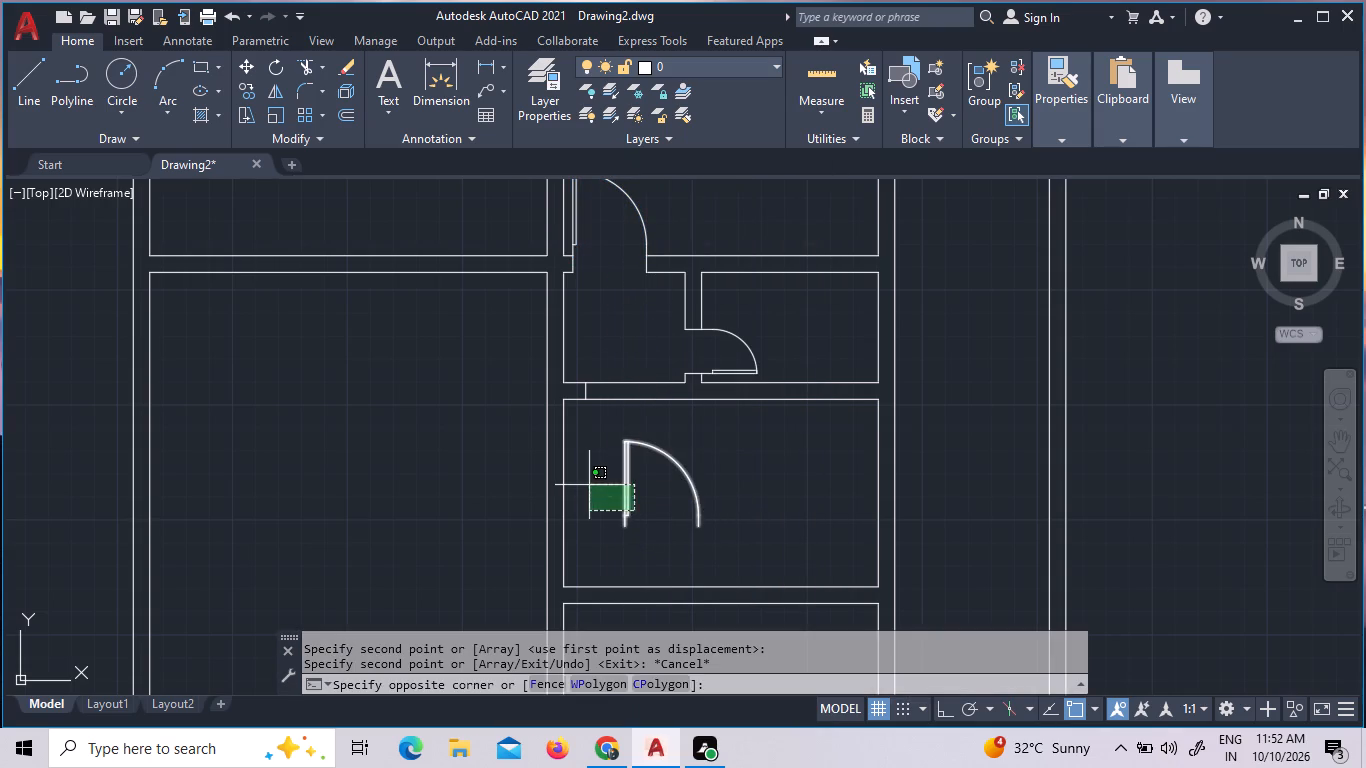
left_click(587, 483)
left_click(654, 529)
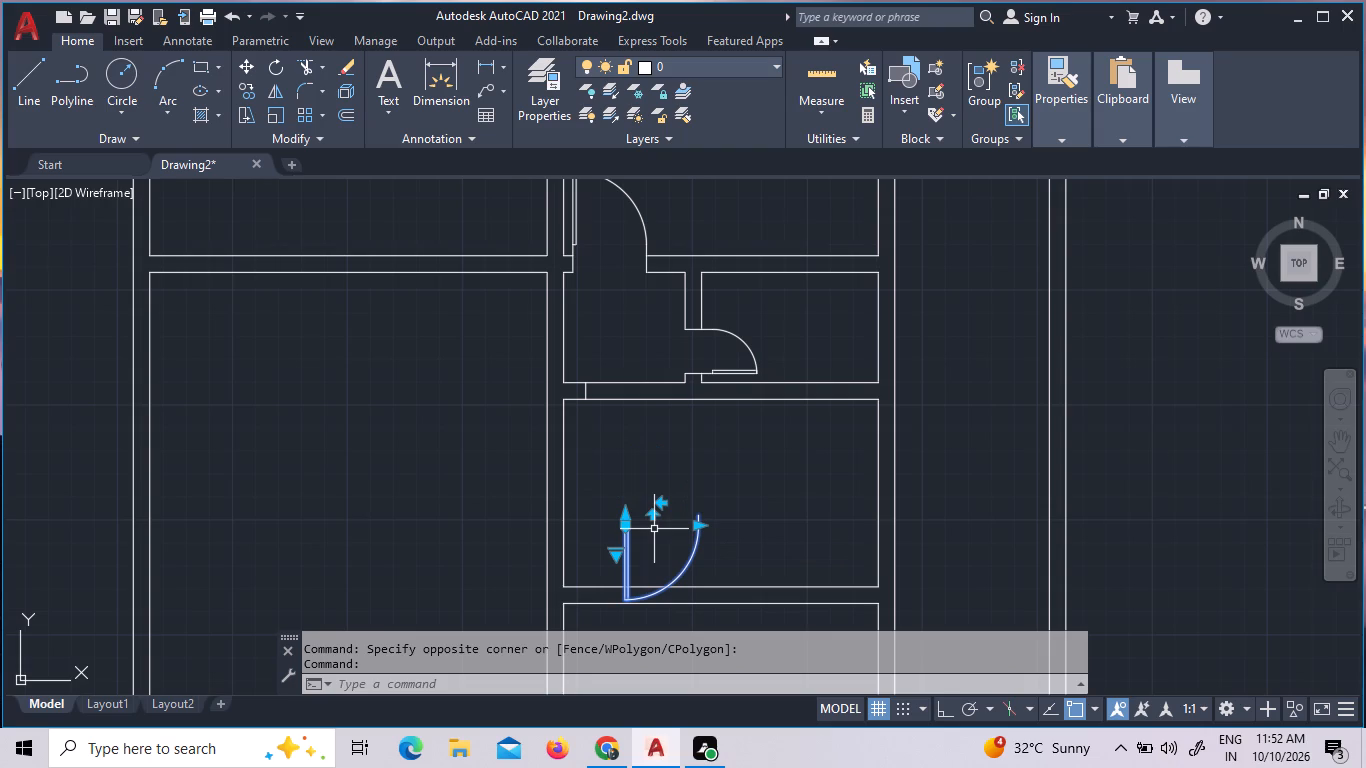
Move the flipped door up to the wall below the lobby, aligning its hinge side with the offset line.
left_click(704, 565)
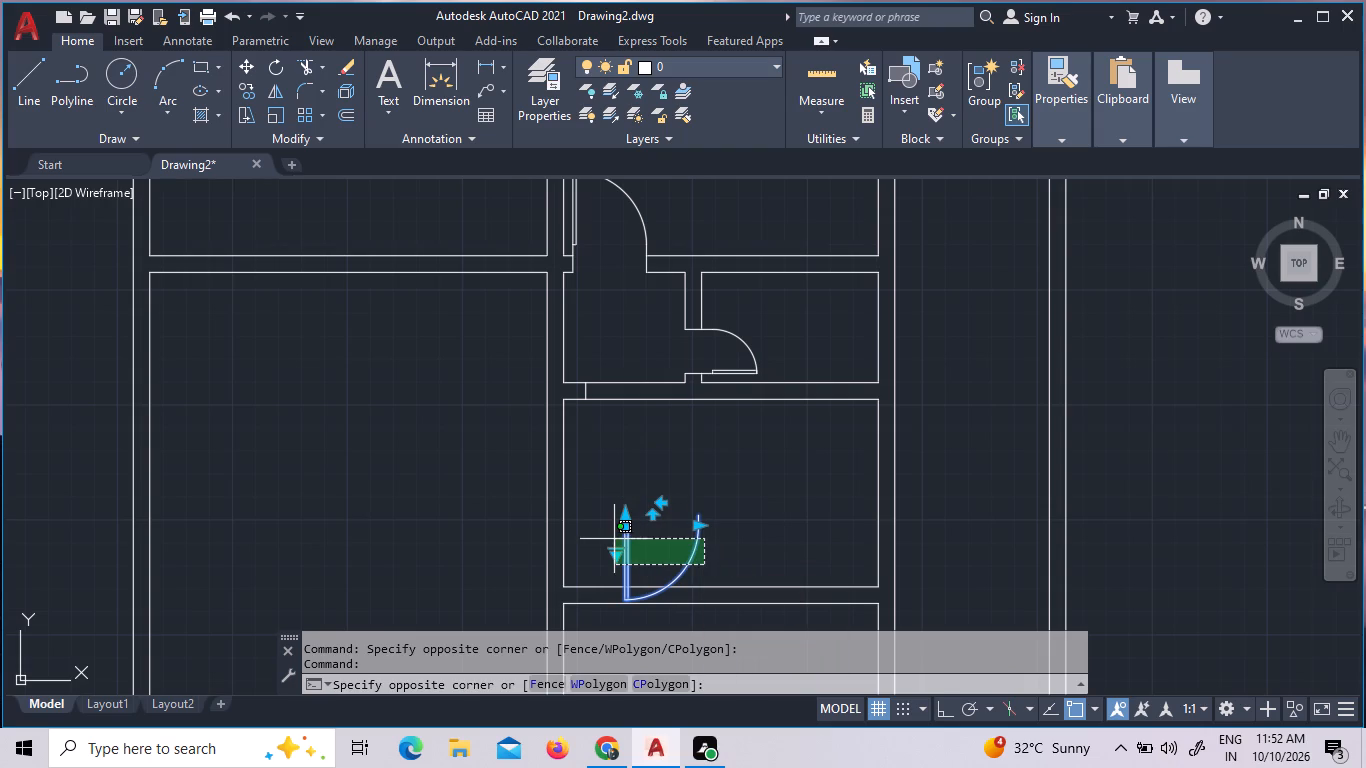
left_click(651, 543)
right_click(651, 543)
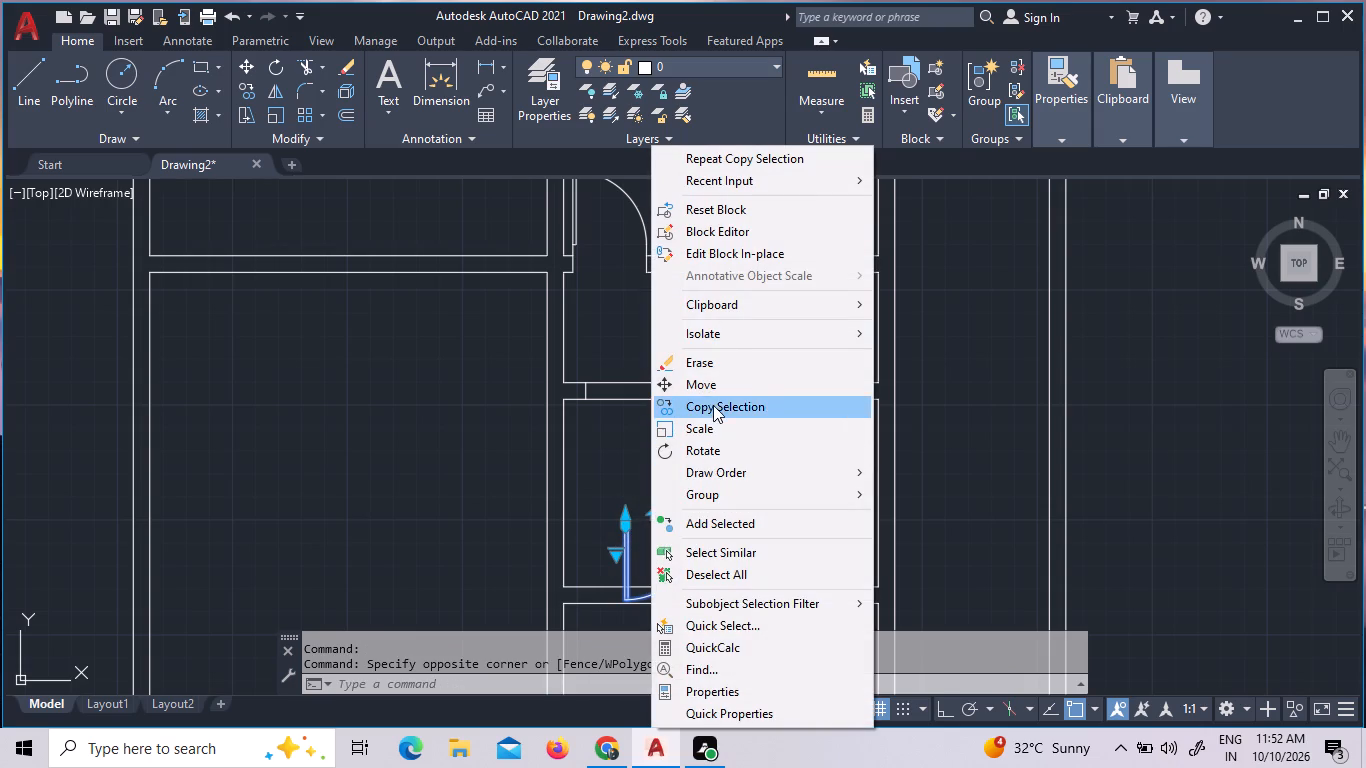
left_click(715, 384)
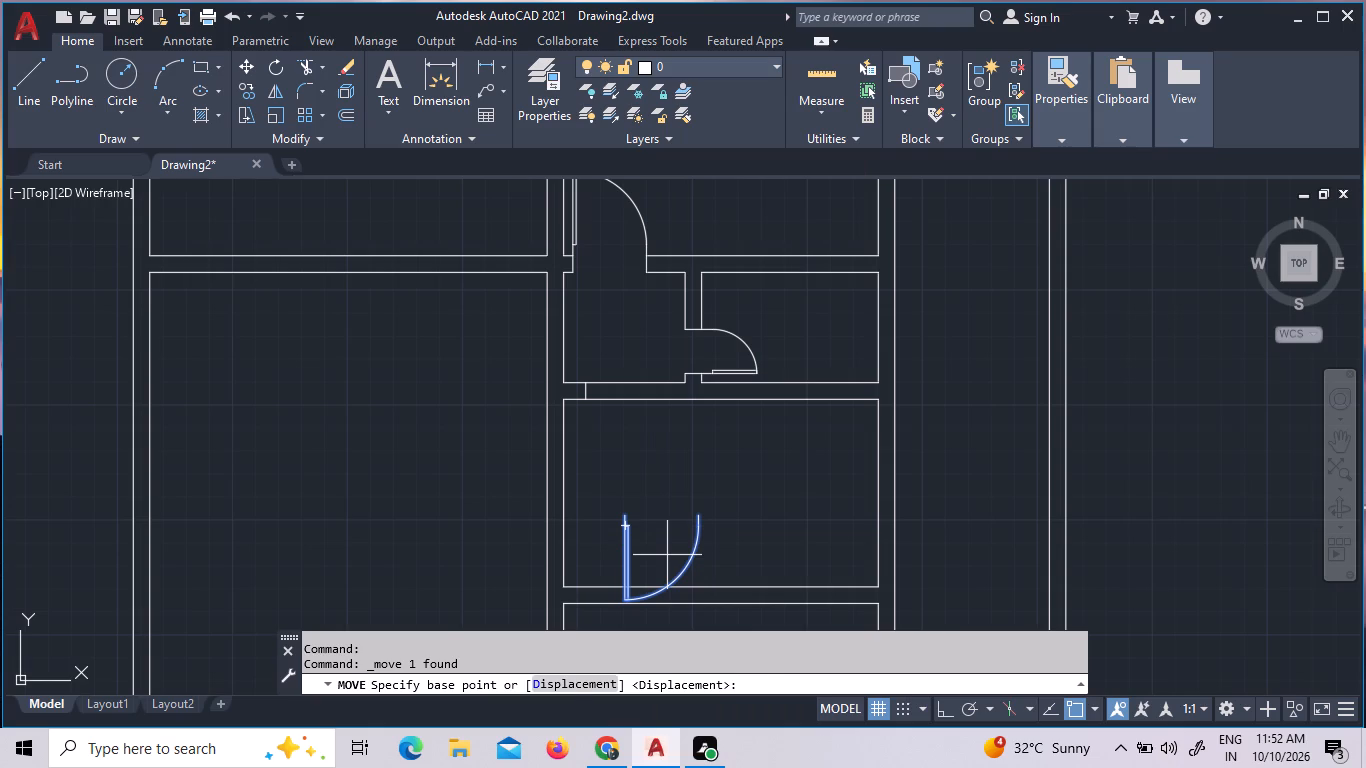
left_click(667, 555)
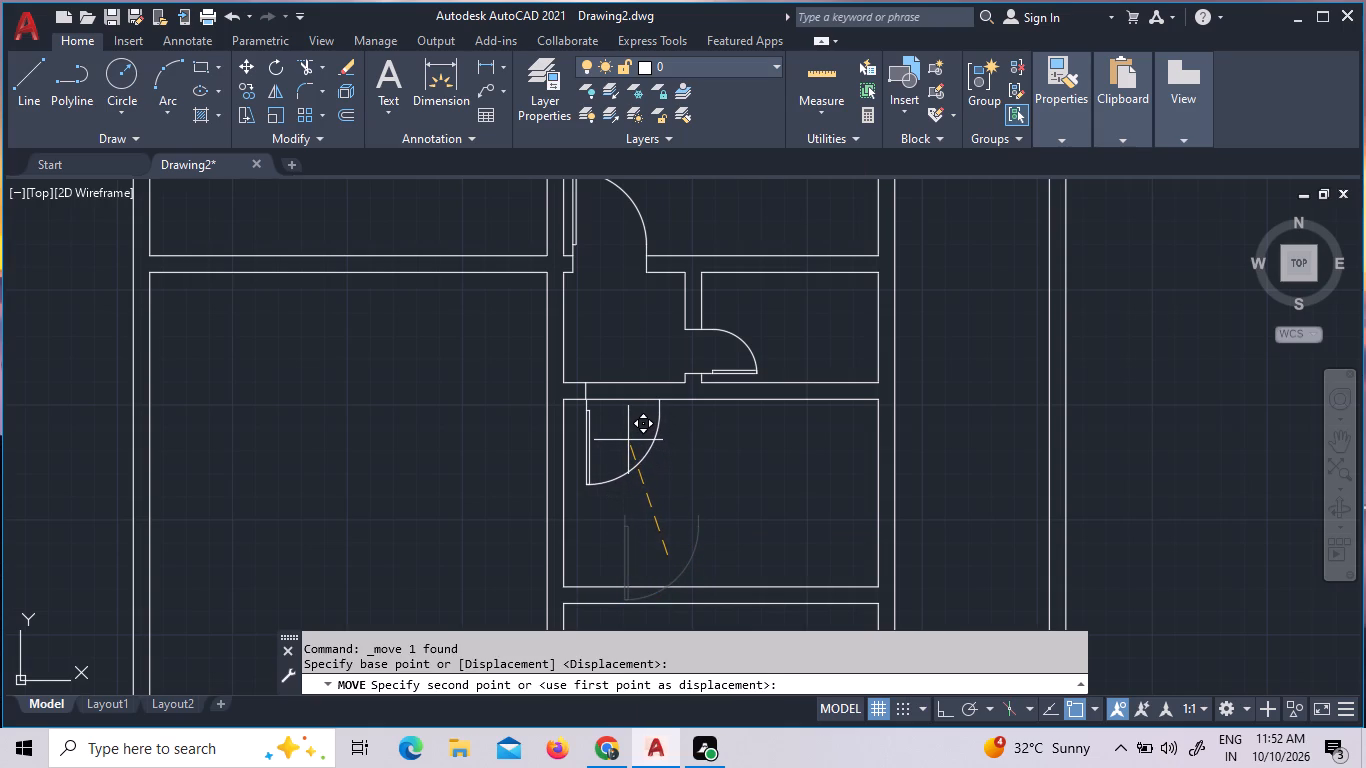
left_click(627, 440)
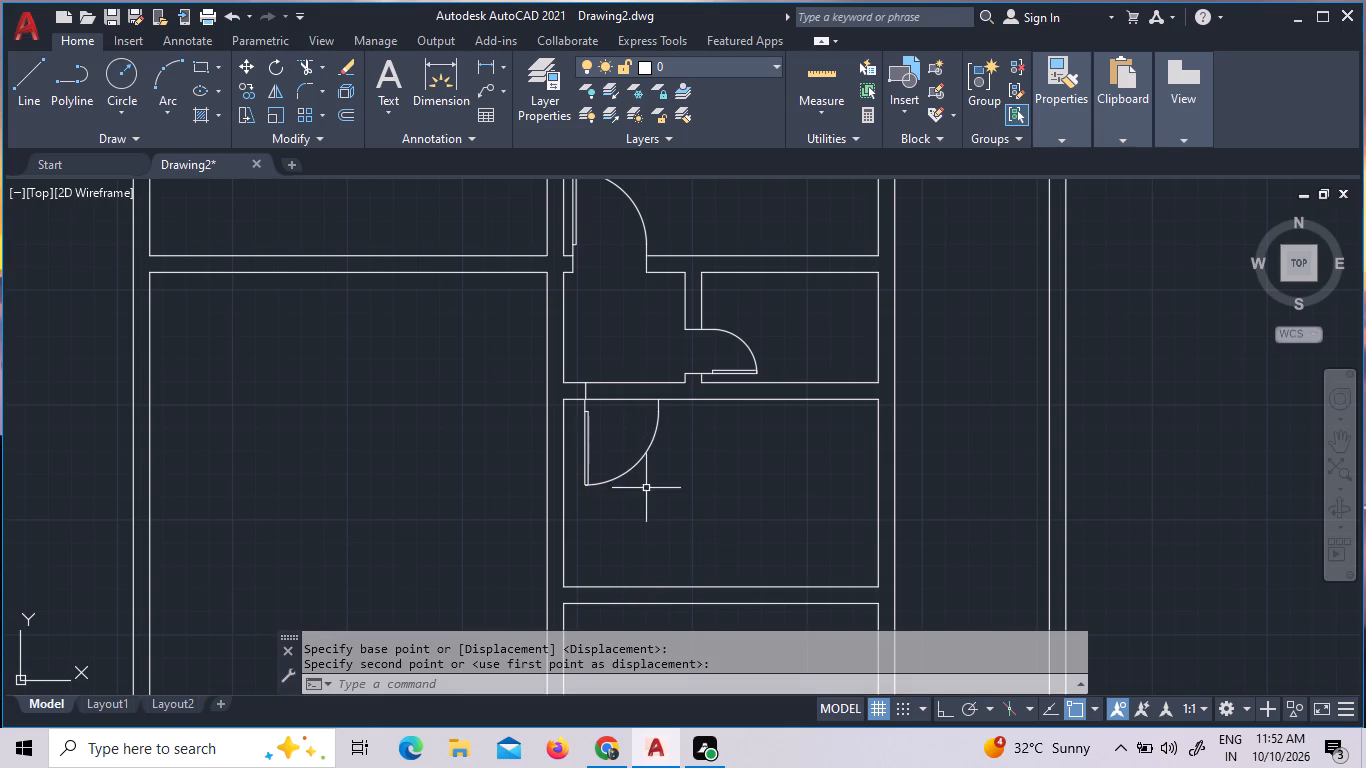
key("Escape")
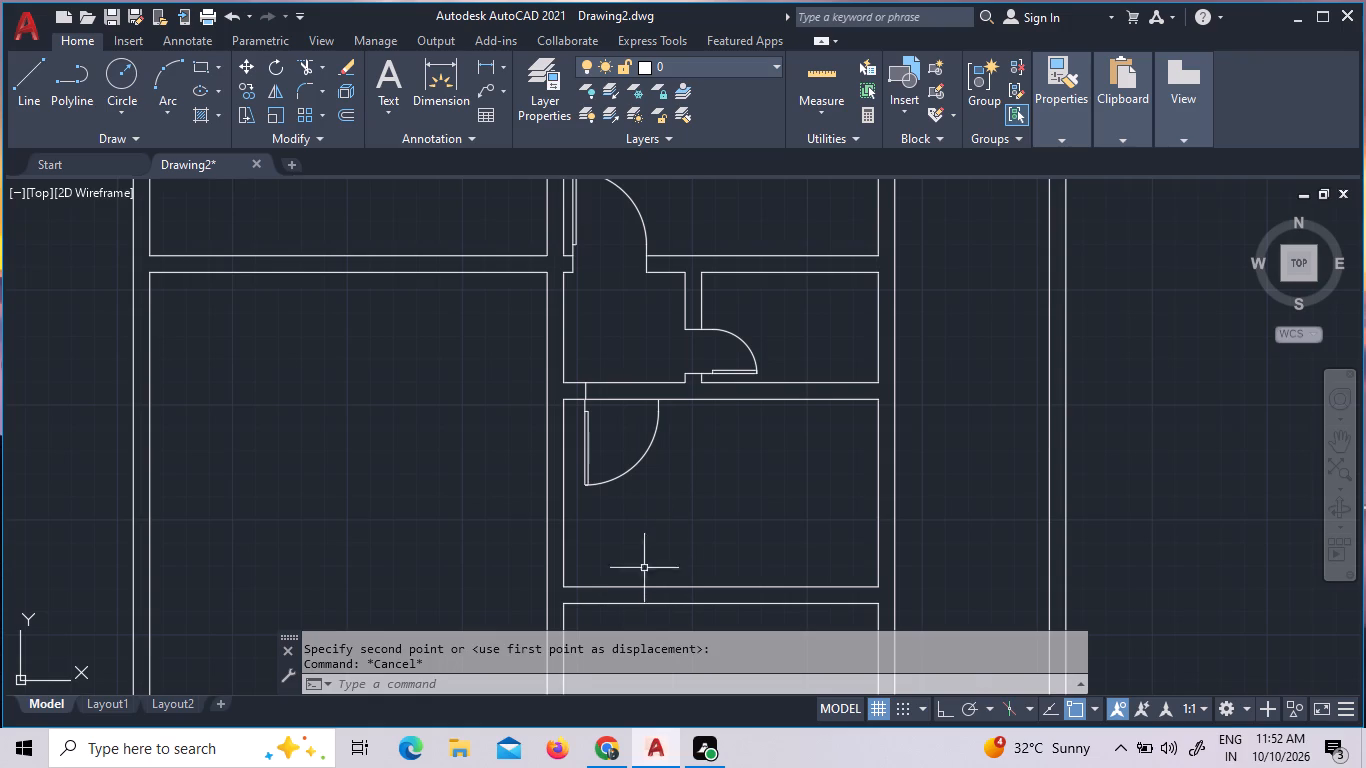
Delete the central partition's face line along the lobby side, between the lobby's upper and lower walls.
left_click(609, 325)
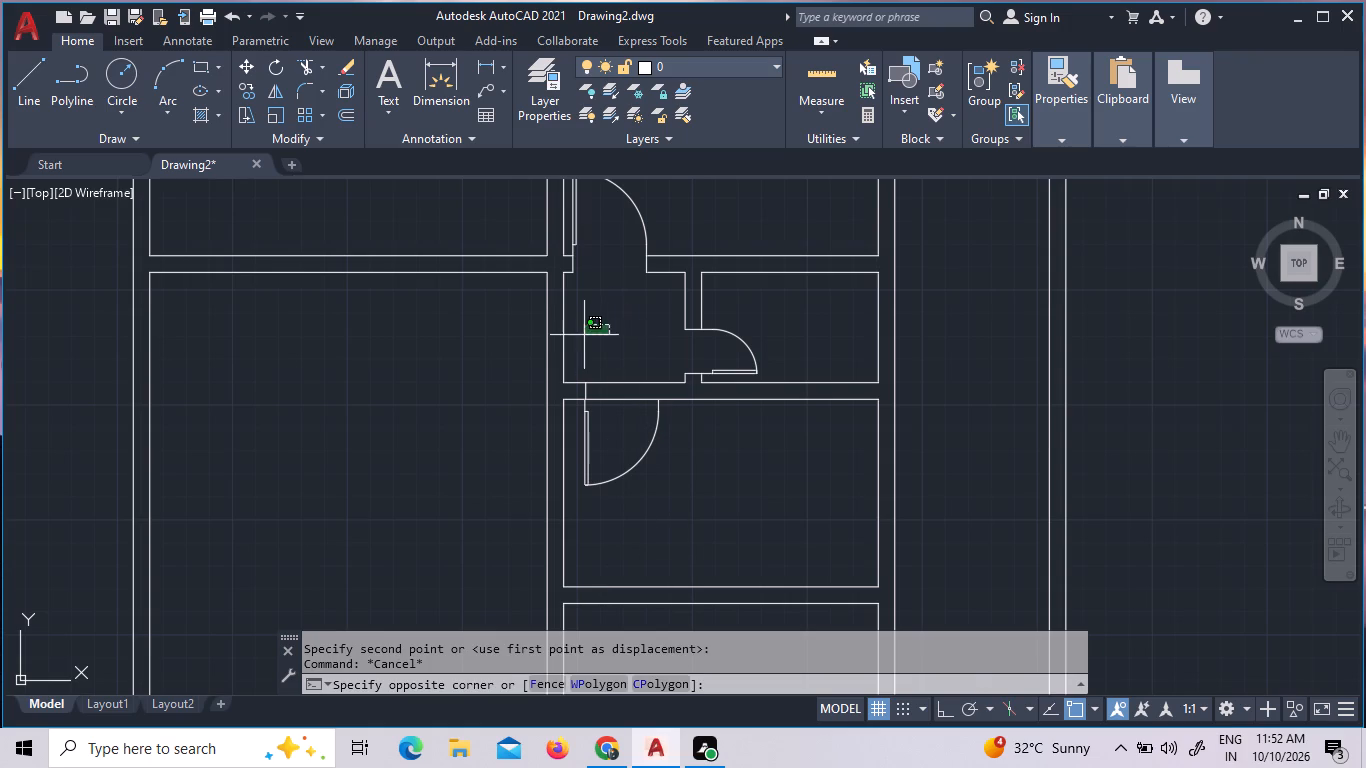
left_click(557, 335)
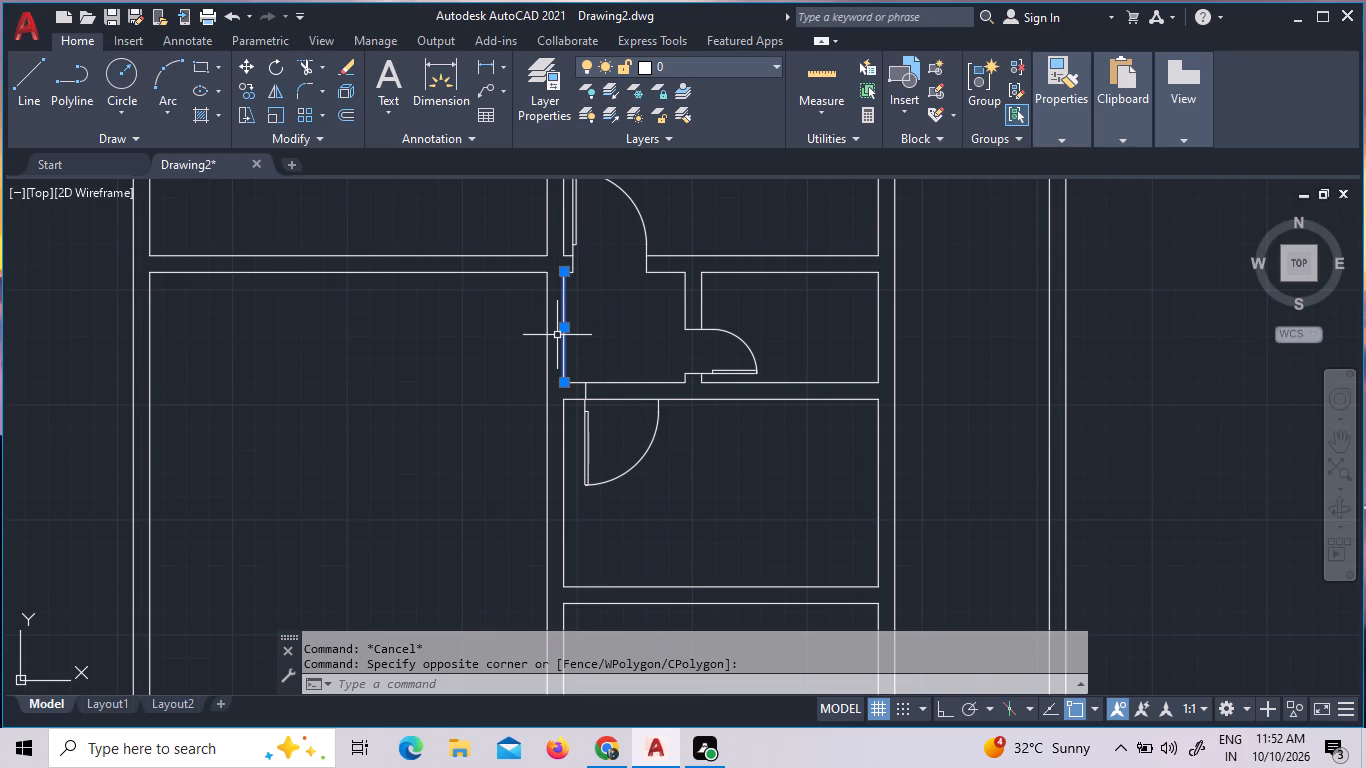
key("Delete")
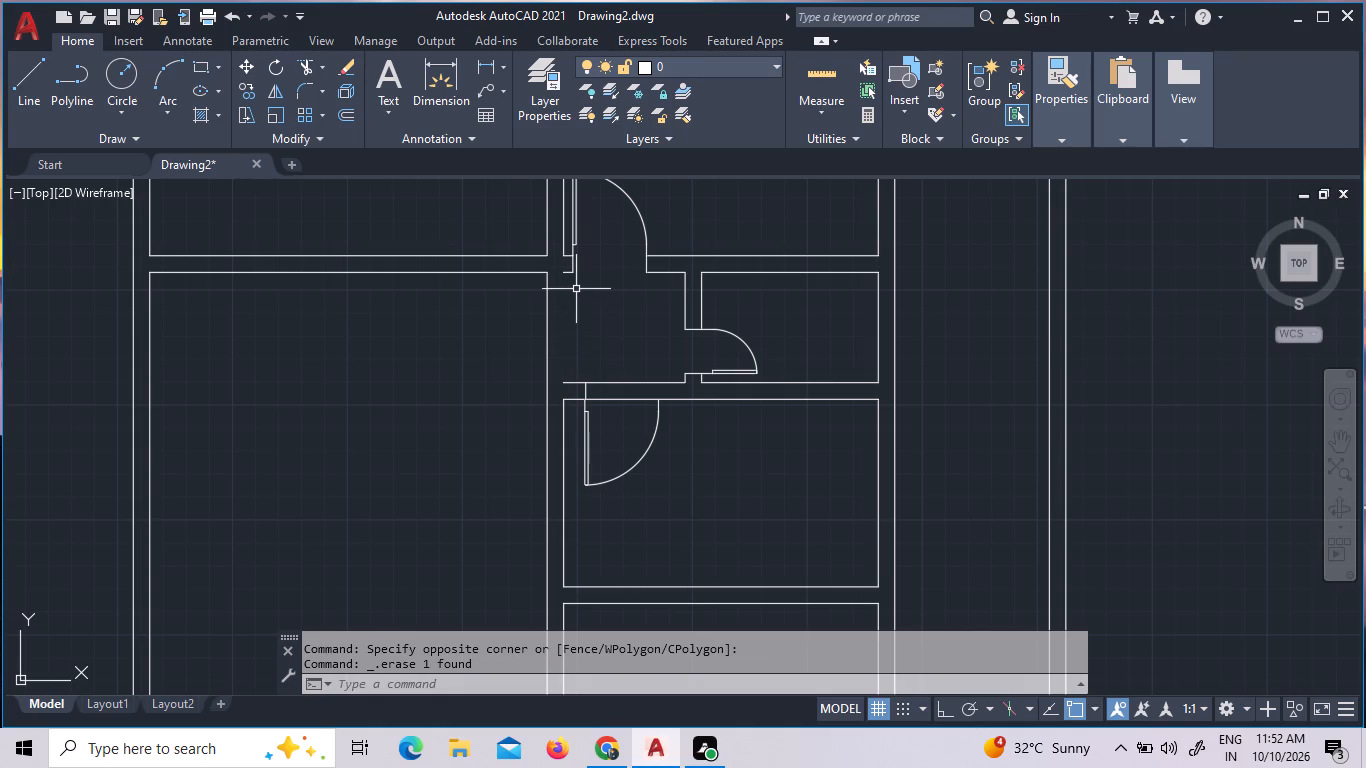
Join the large room's upper wall line with the short line piece beside the lobby's upper door.
type("join")
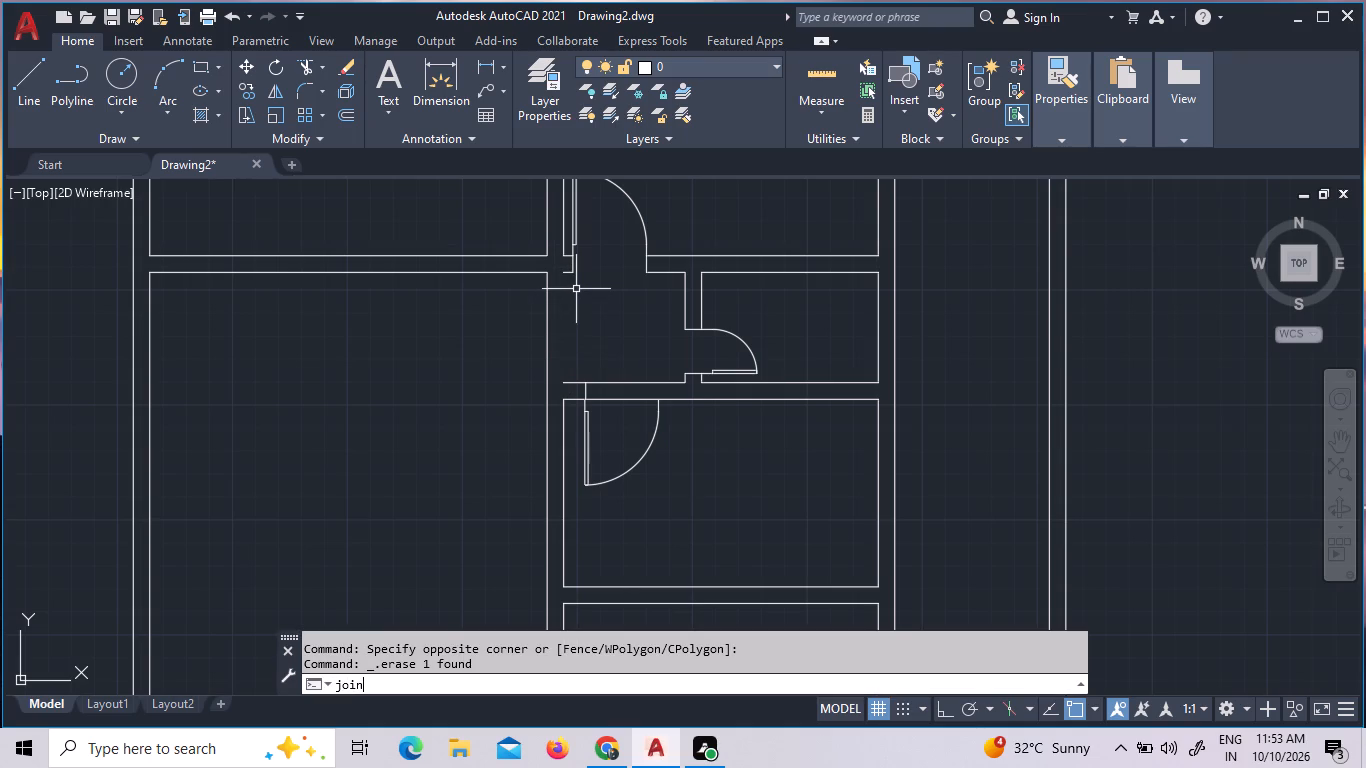
key("Return")
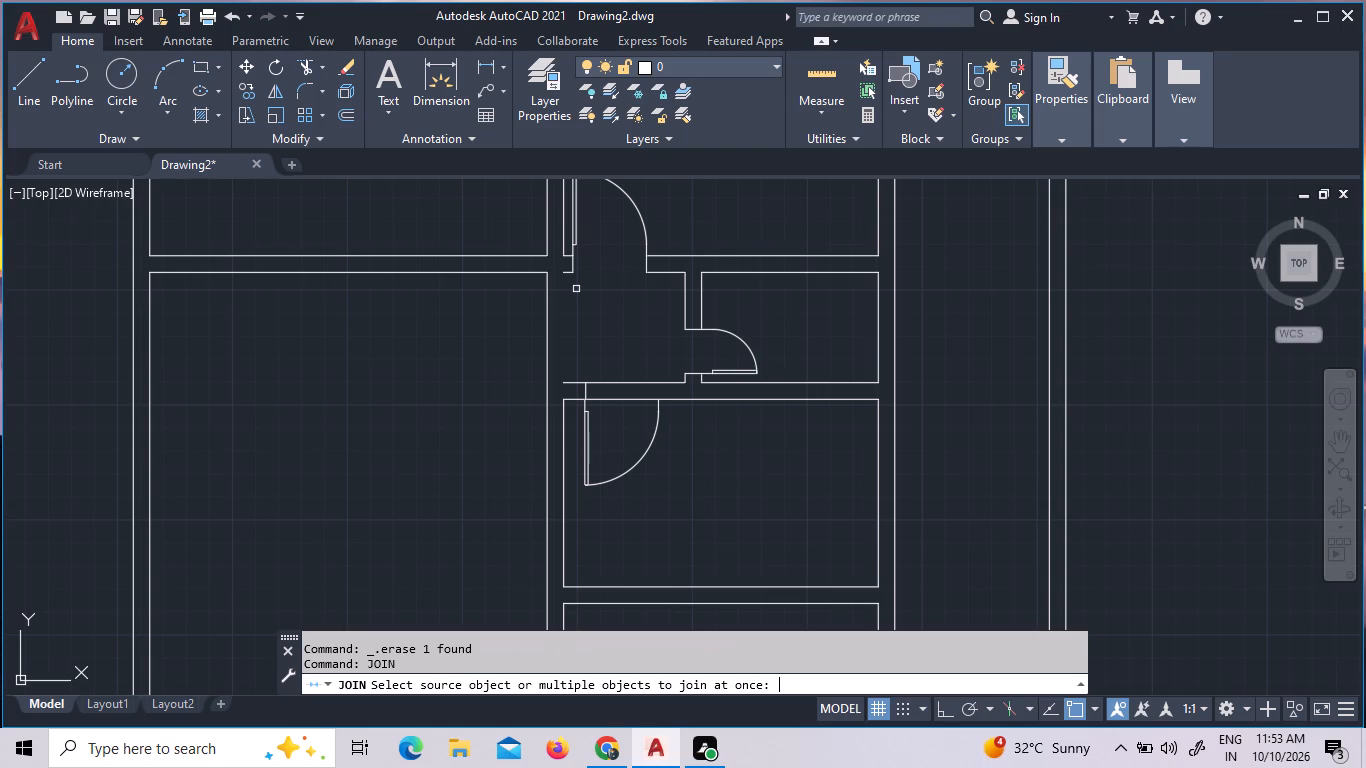
left_click(530, 273)
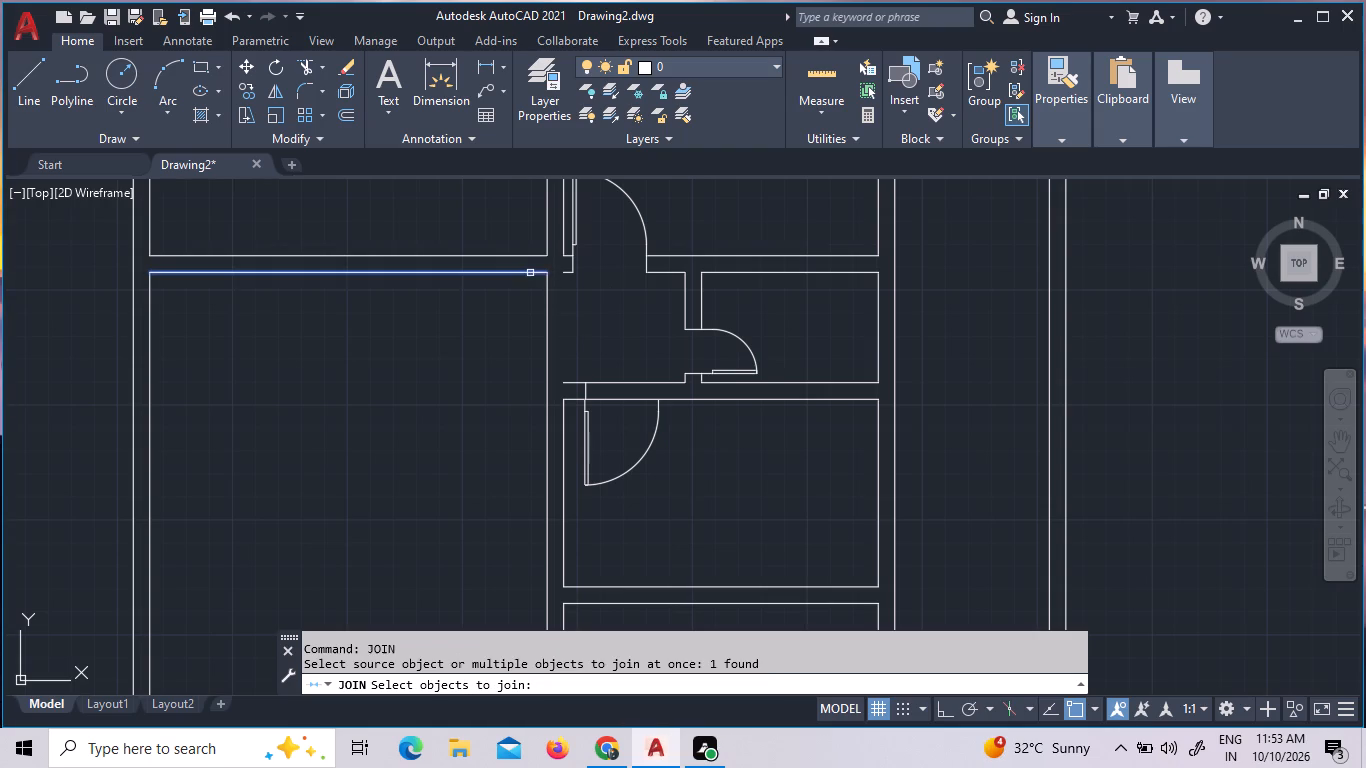
left_click(566, 273)
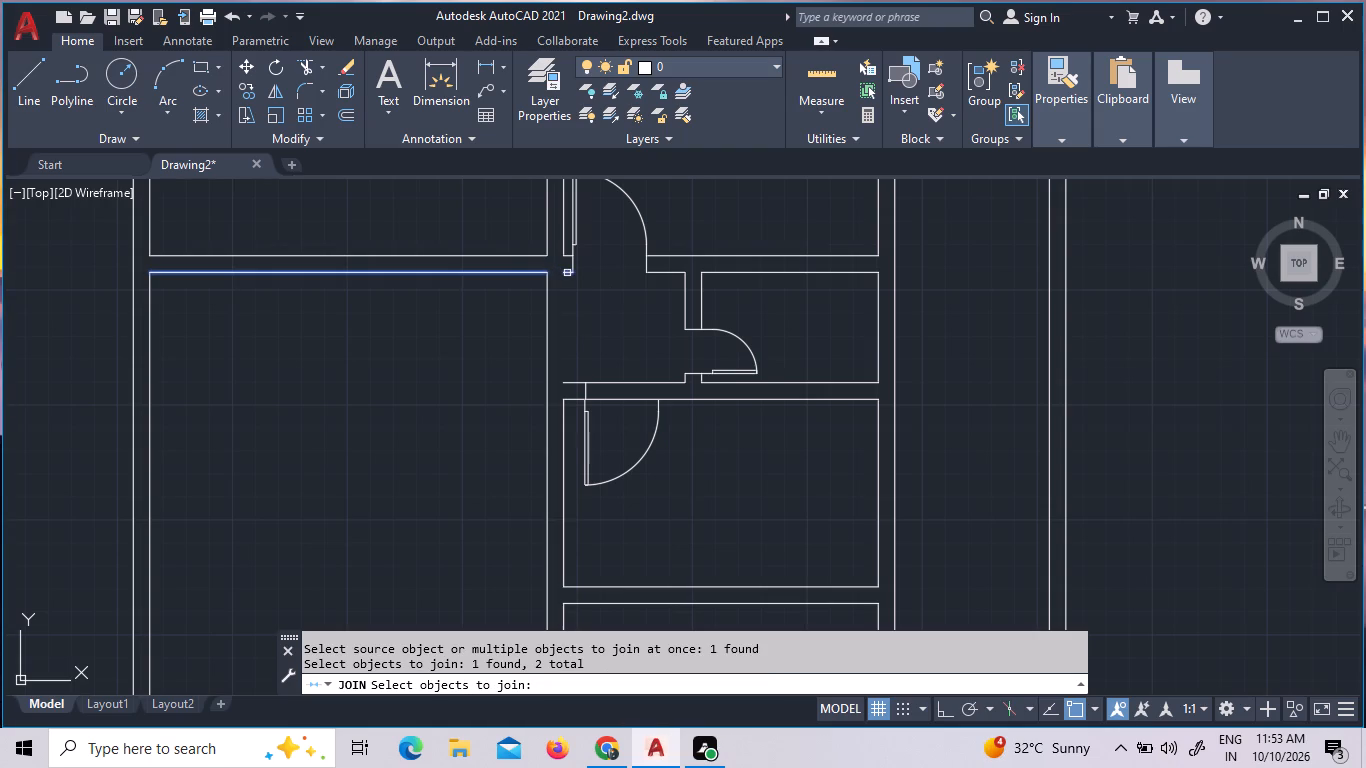
key("Return")
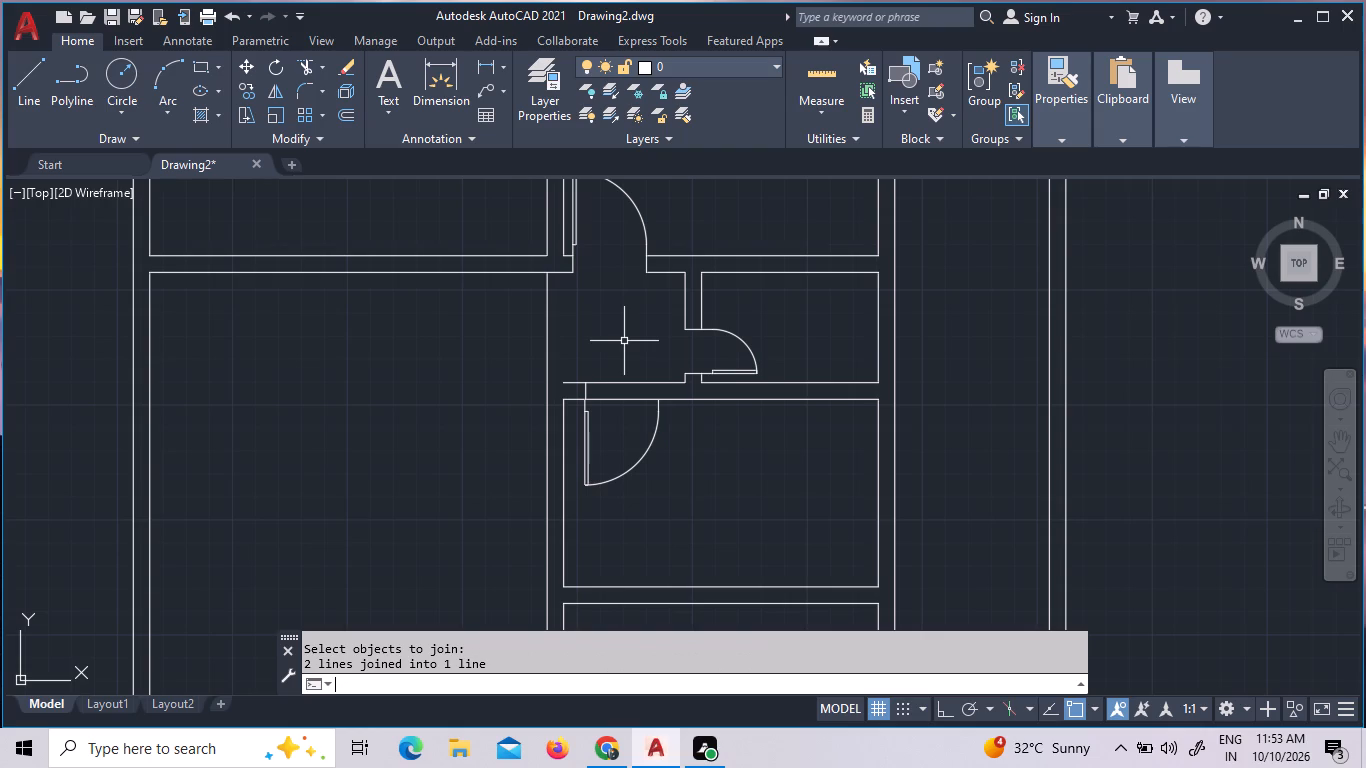
key("Escape")
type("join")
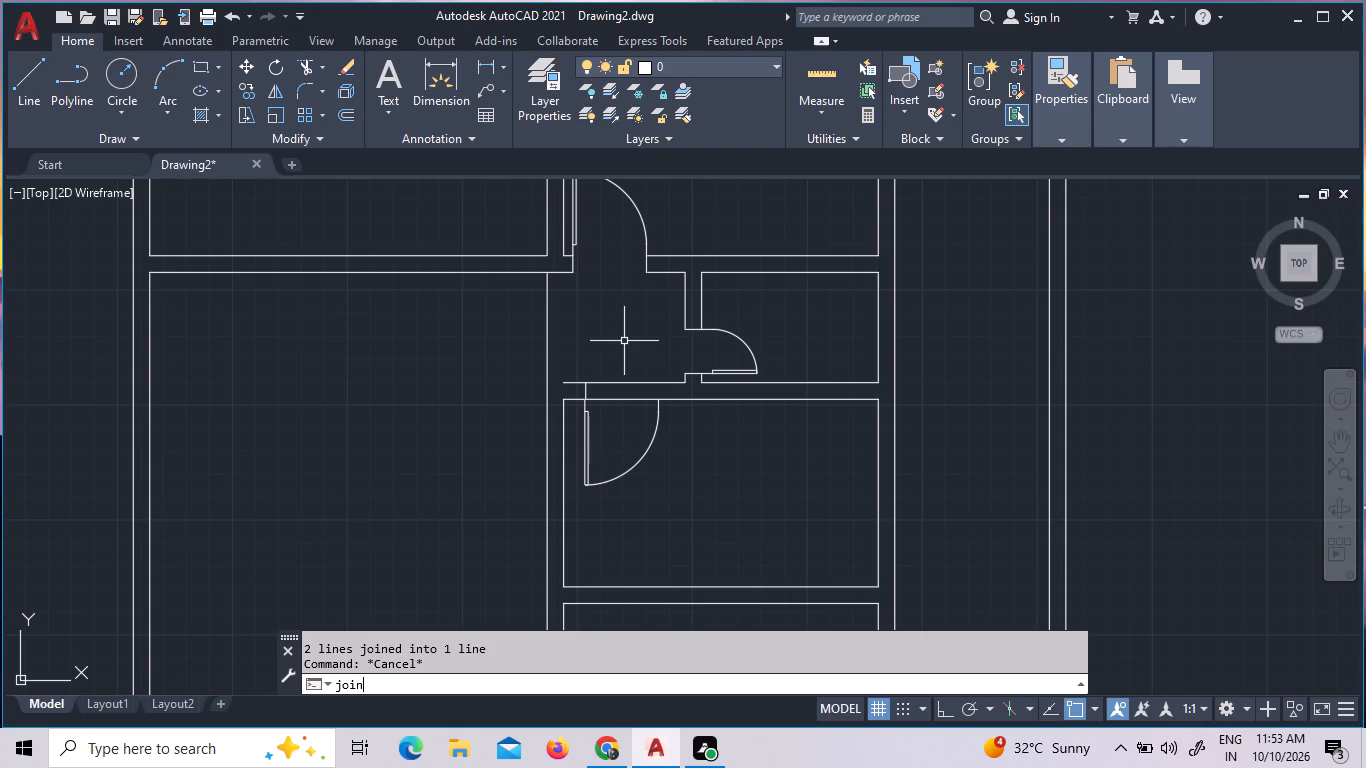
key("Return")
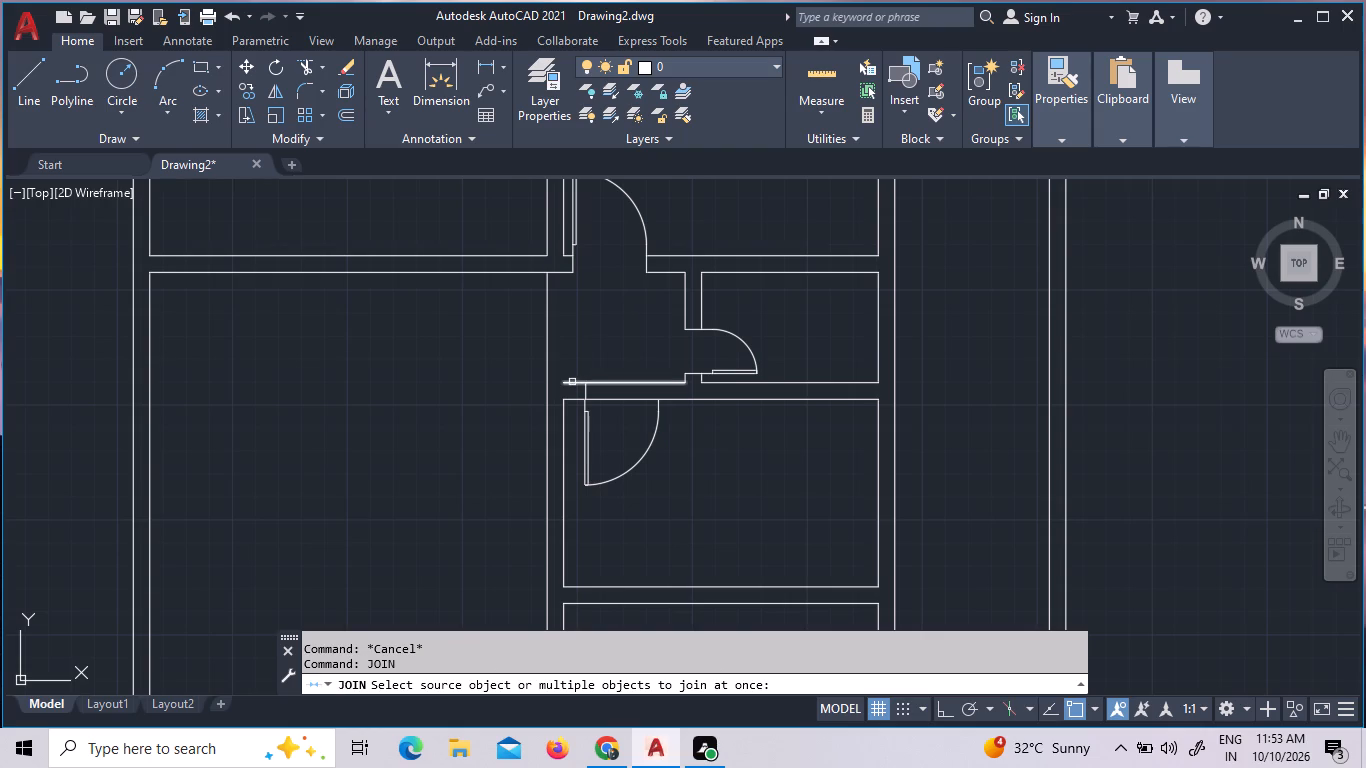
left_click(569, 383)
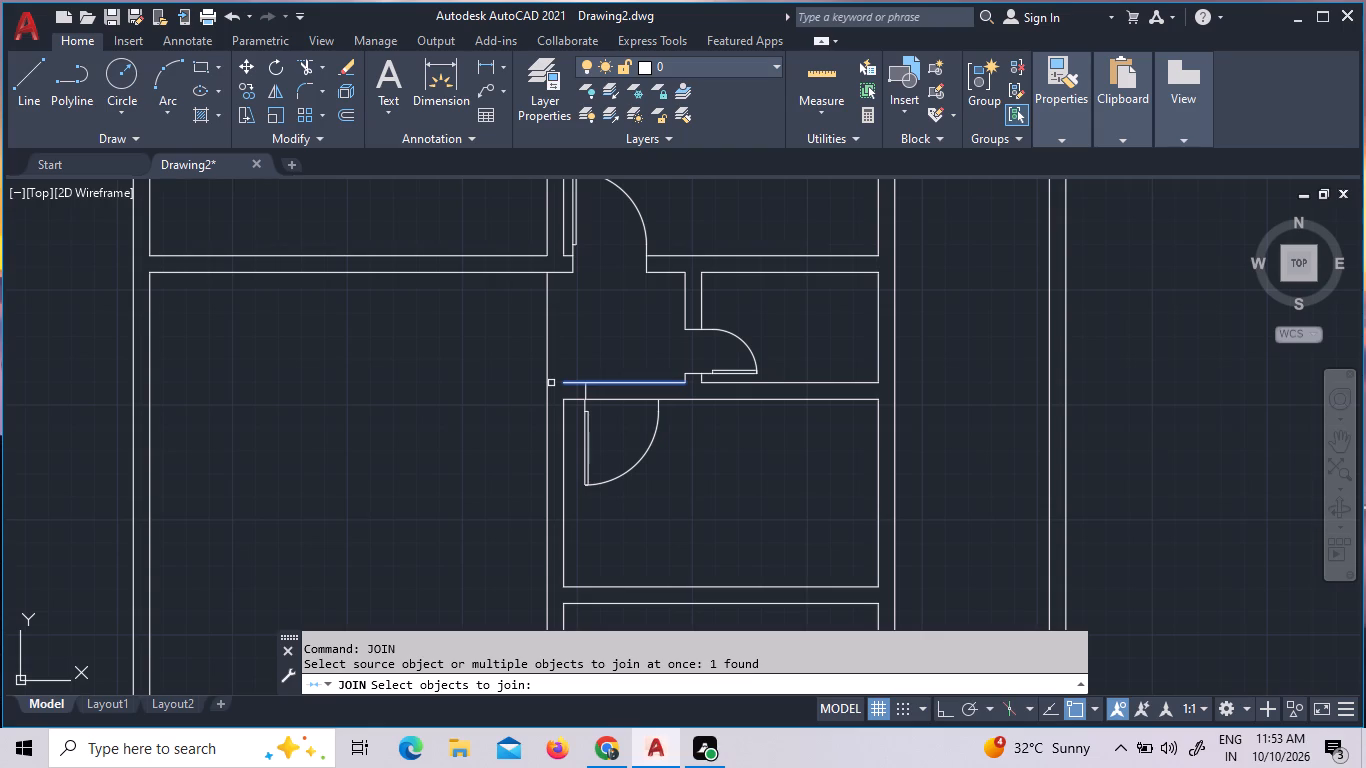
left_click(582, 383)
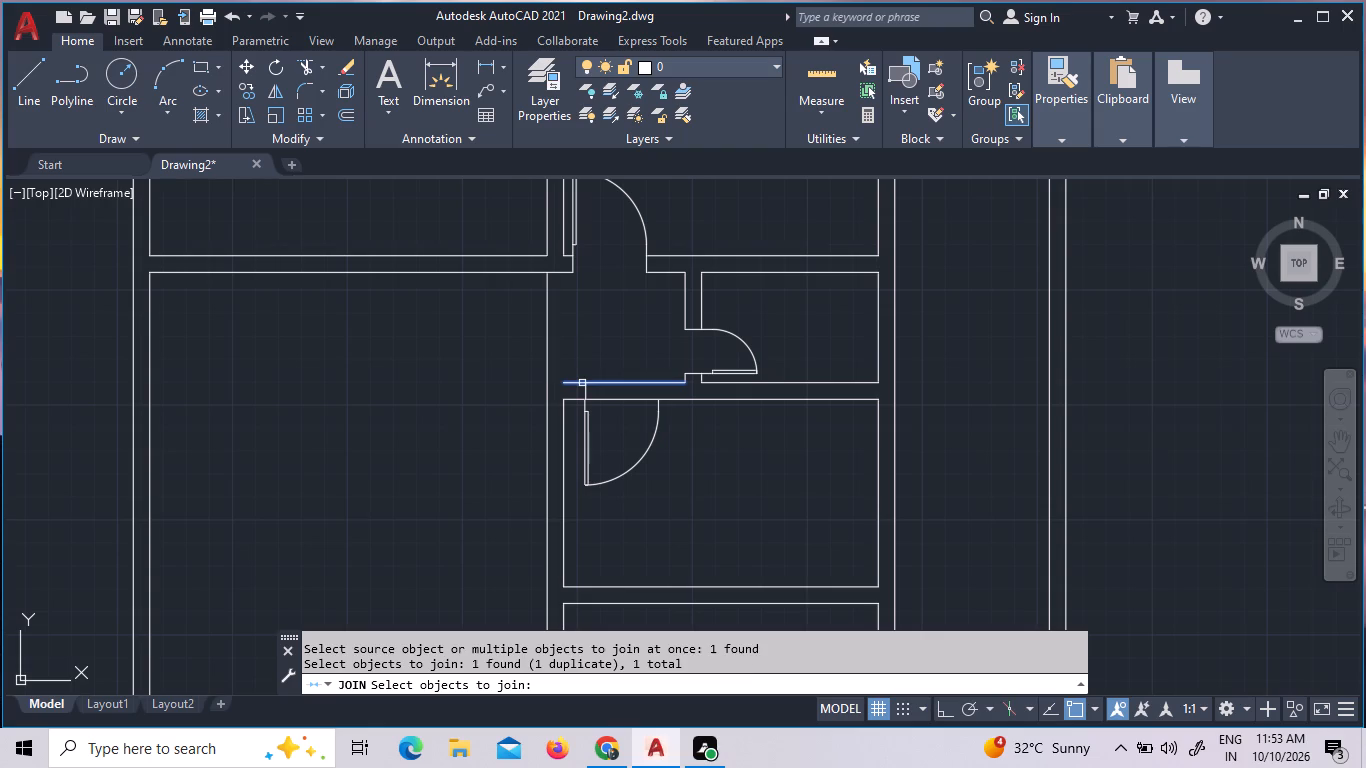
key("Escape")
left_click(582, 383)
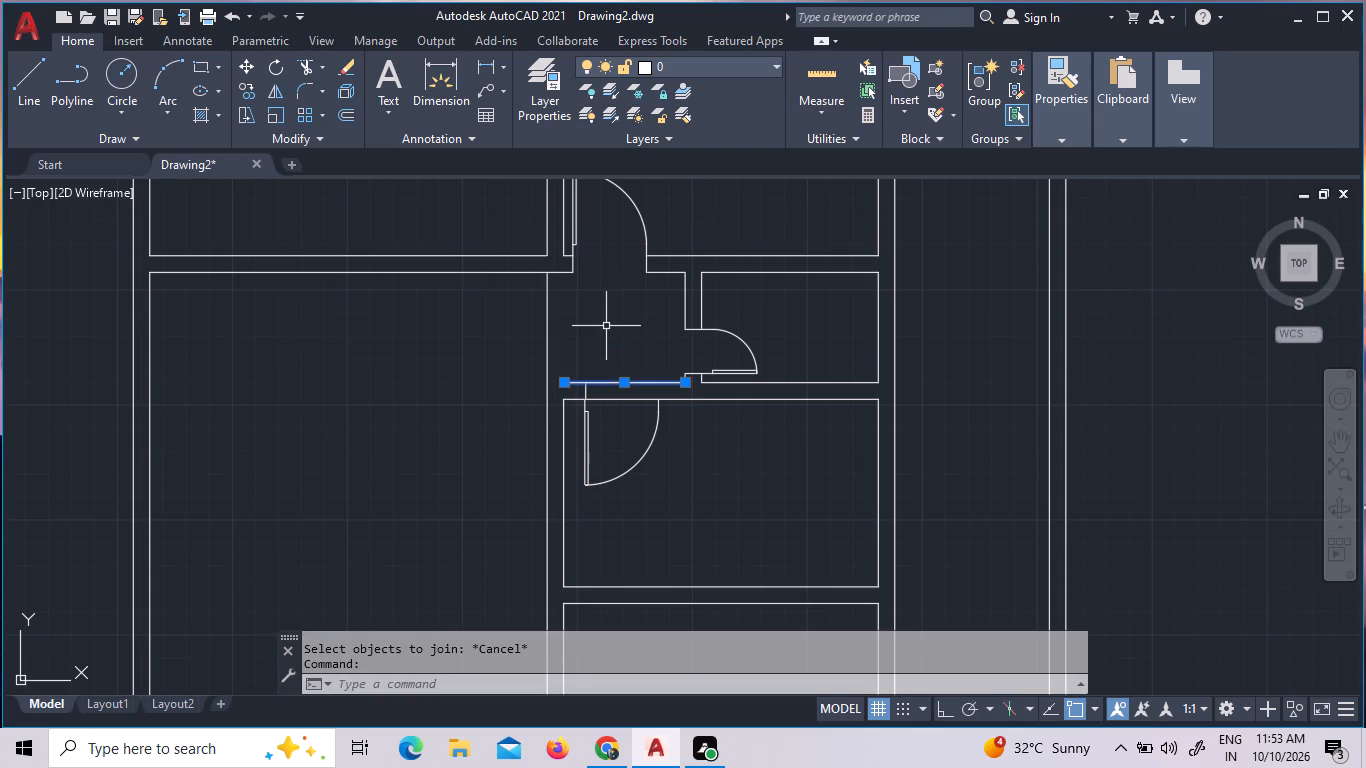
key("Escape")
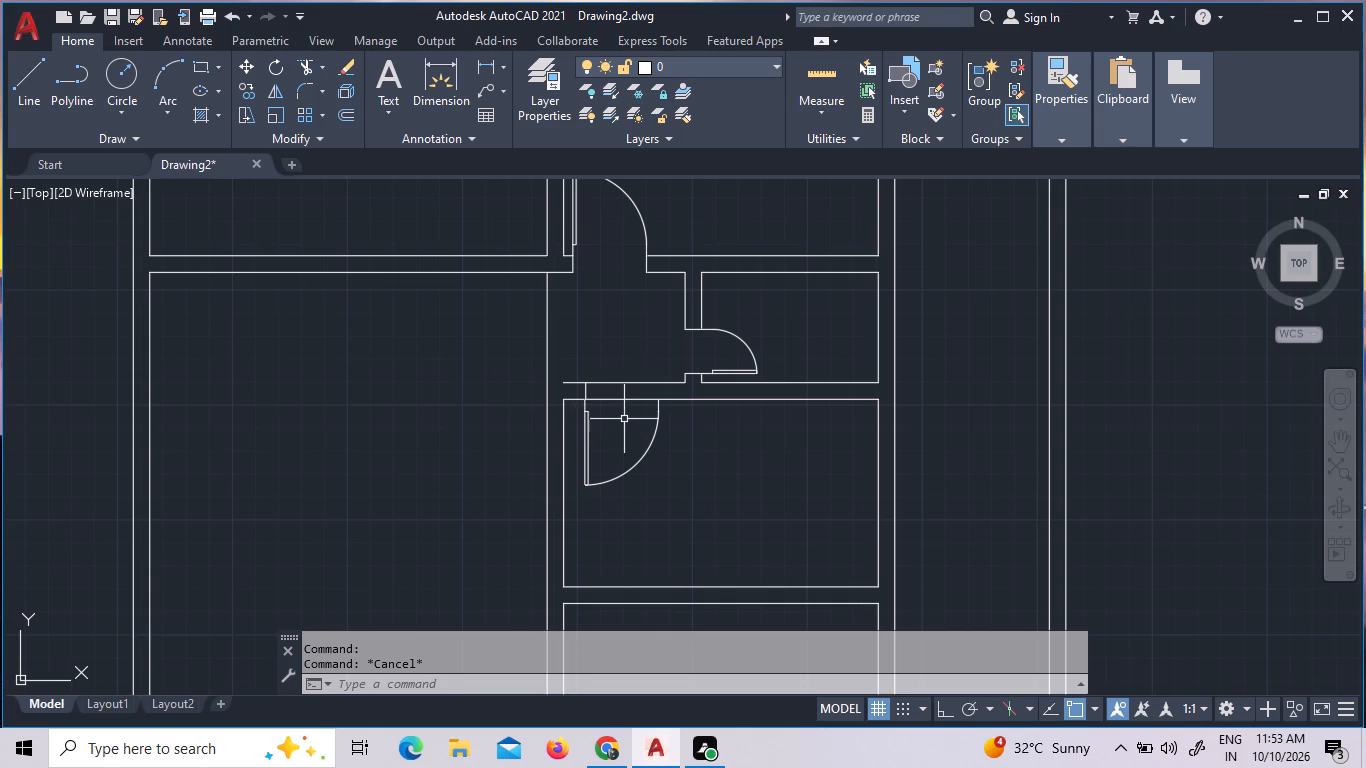
Draw a line across the lobby's lower wall at the free end of the new door's swing.
left_click(33, 78)
left_click(659, 398)
left_click(656, 381)
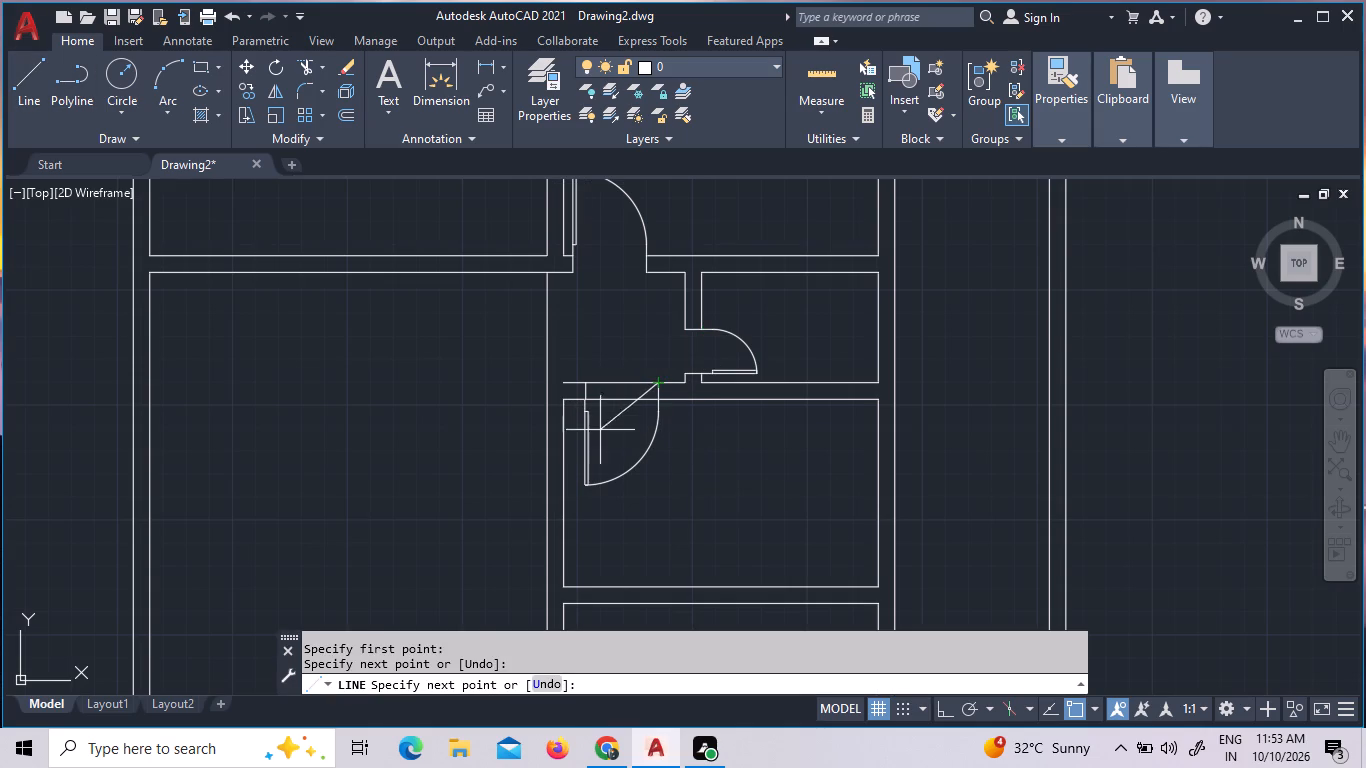
key("Escape")
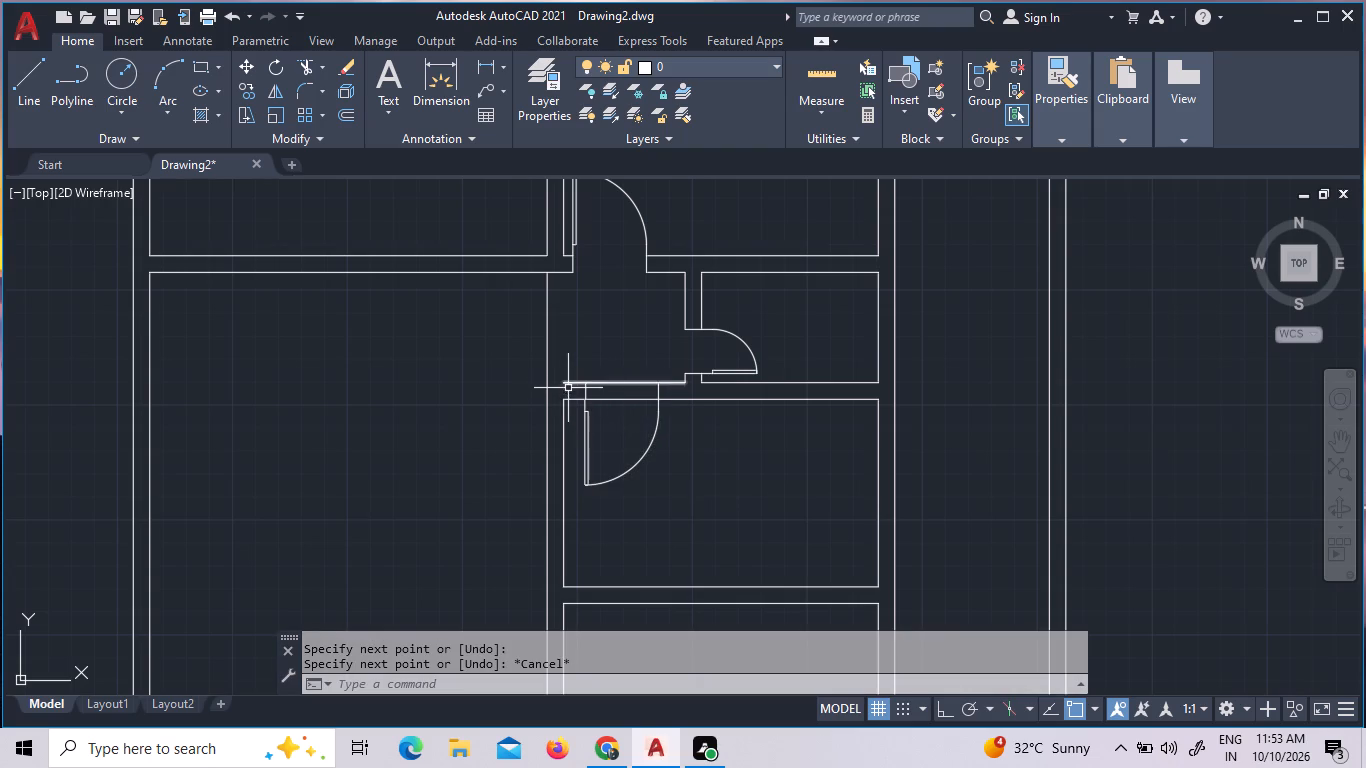
Extend the lobby's lower wall line to the central partition's remaining face, on the large room's side.
type("ex")
key("space")
key("space")
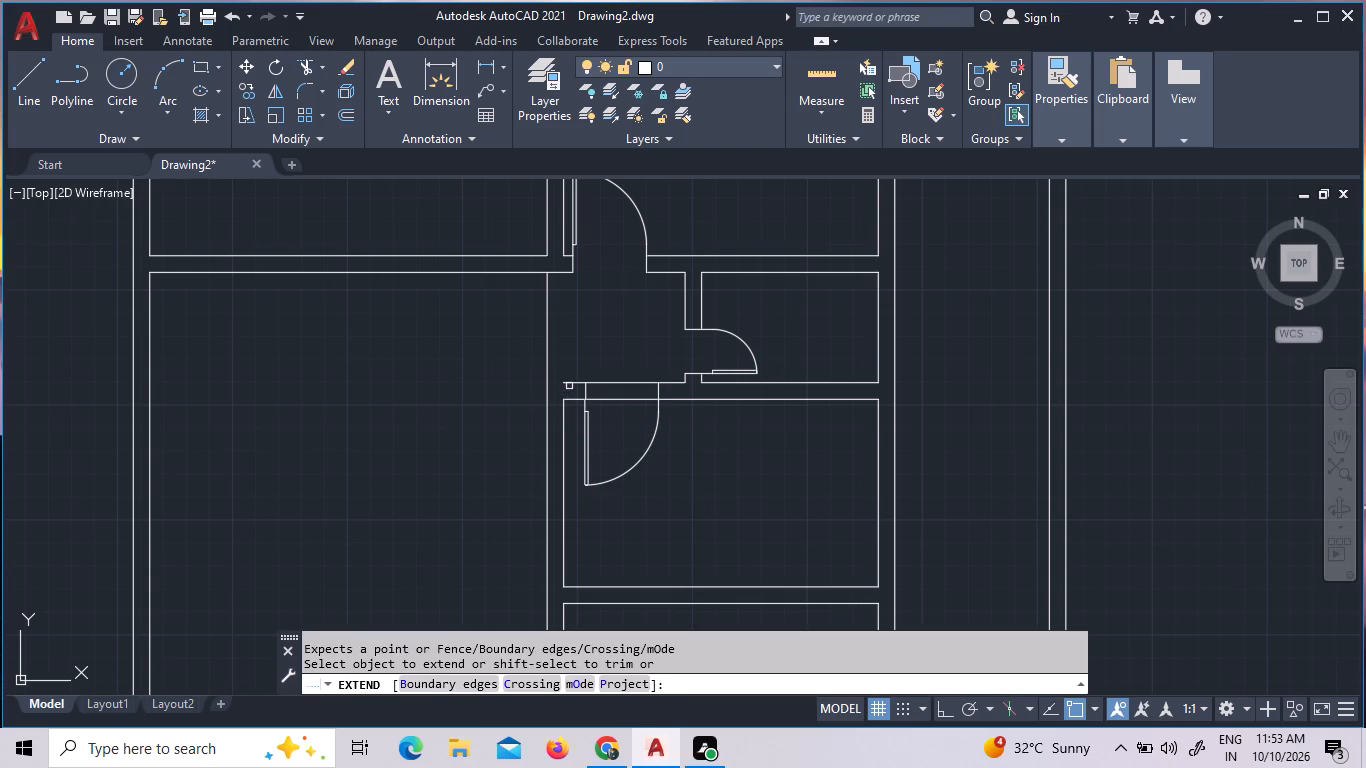
left_click(578, 393)
left_click(581, 353)
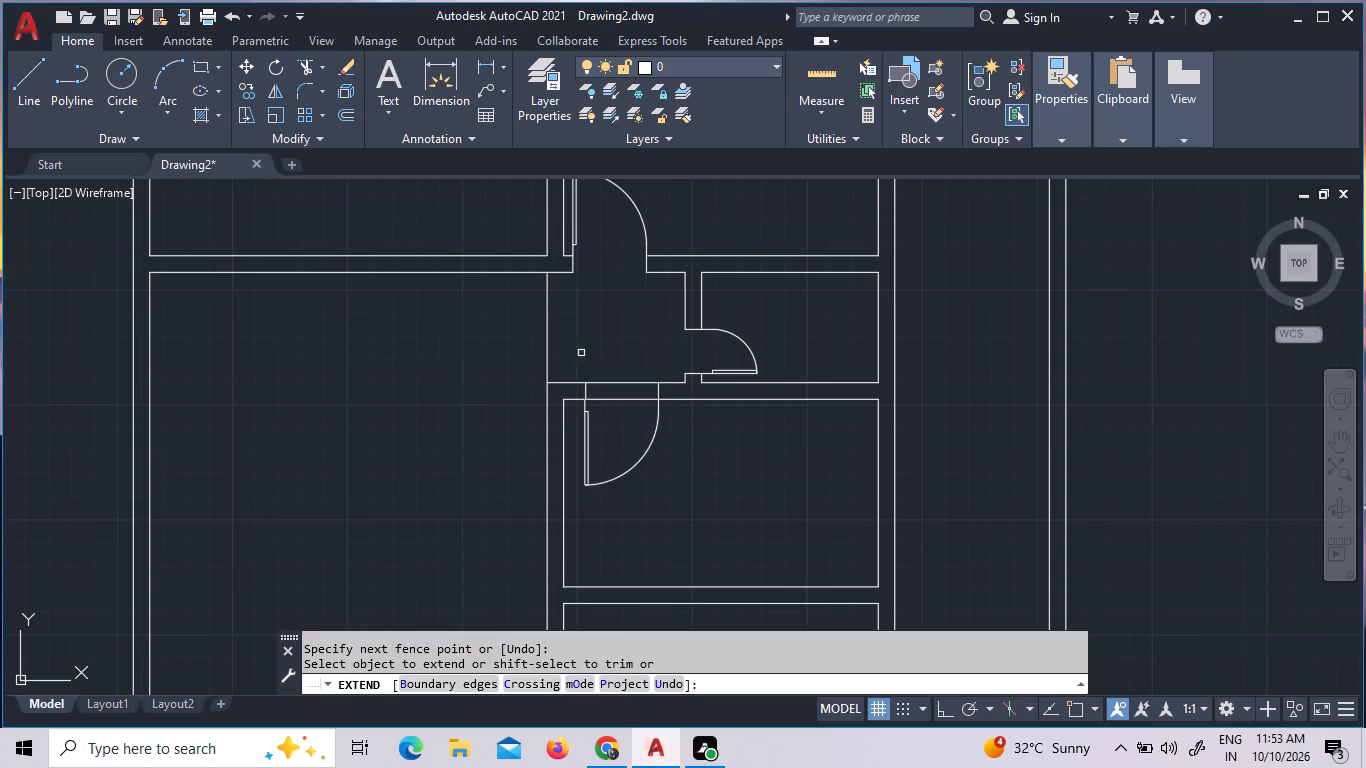
Trim away the central partition's remaining face line between the lobby's upper and lower walls, opening the lobby to the large room.
key("grave")
key("Escape")
key("Escape")
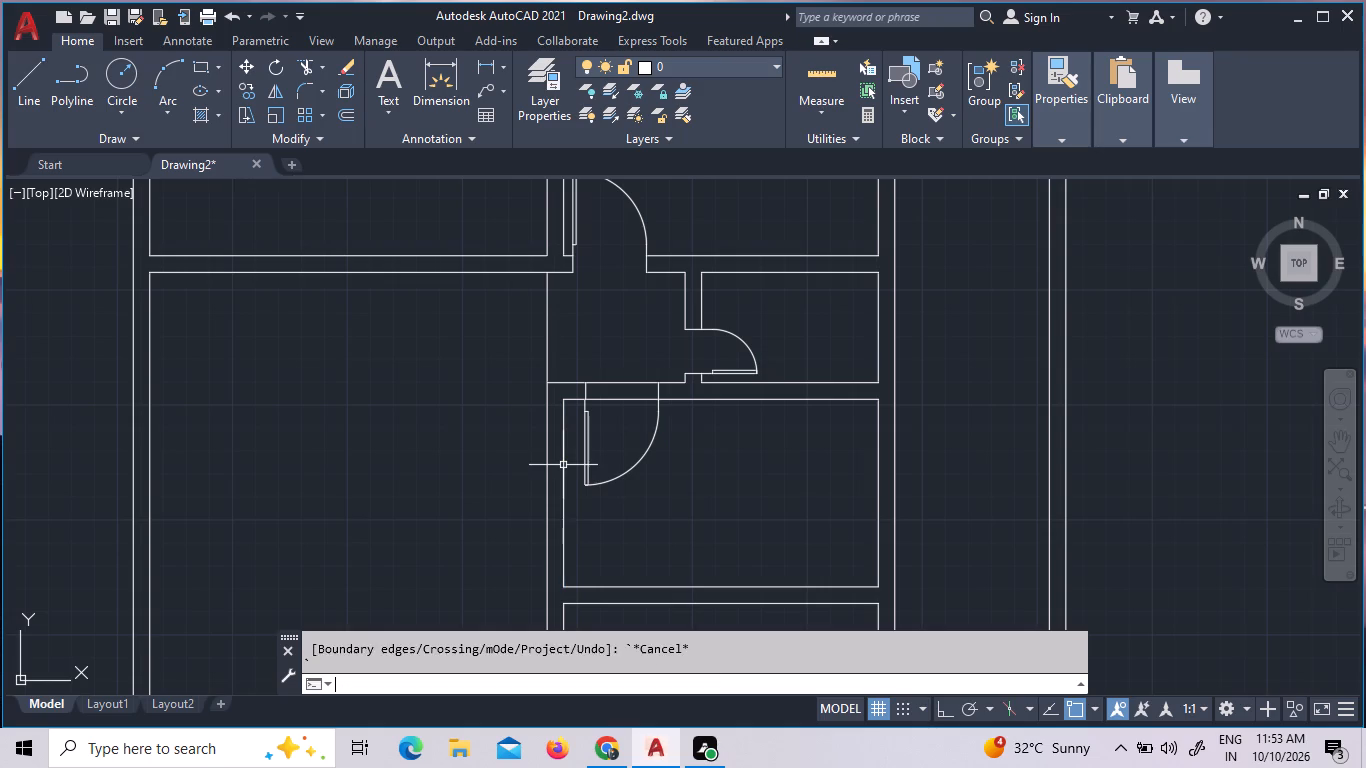
key("Escape")
type("tr")
key("space")
key("space")
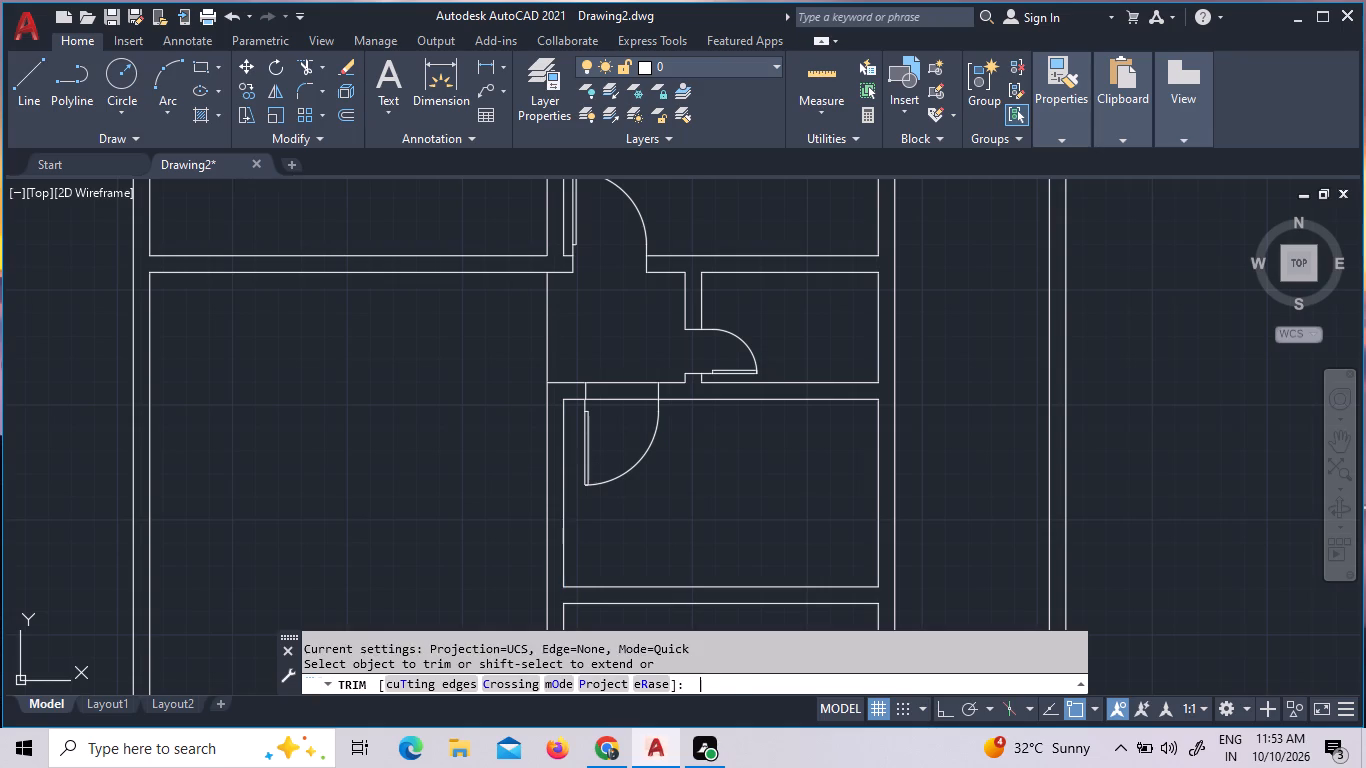
left_click_drag(586, 356, 574, 352)
left_click(397, 324)
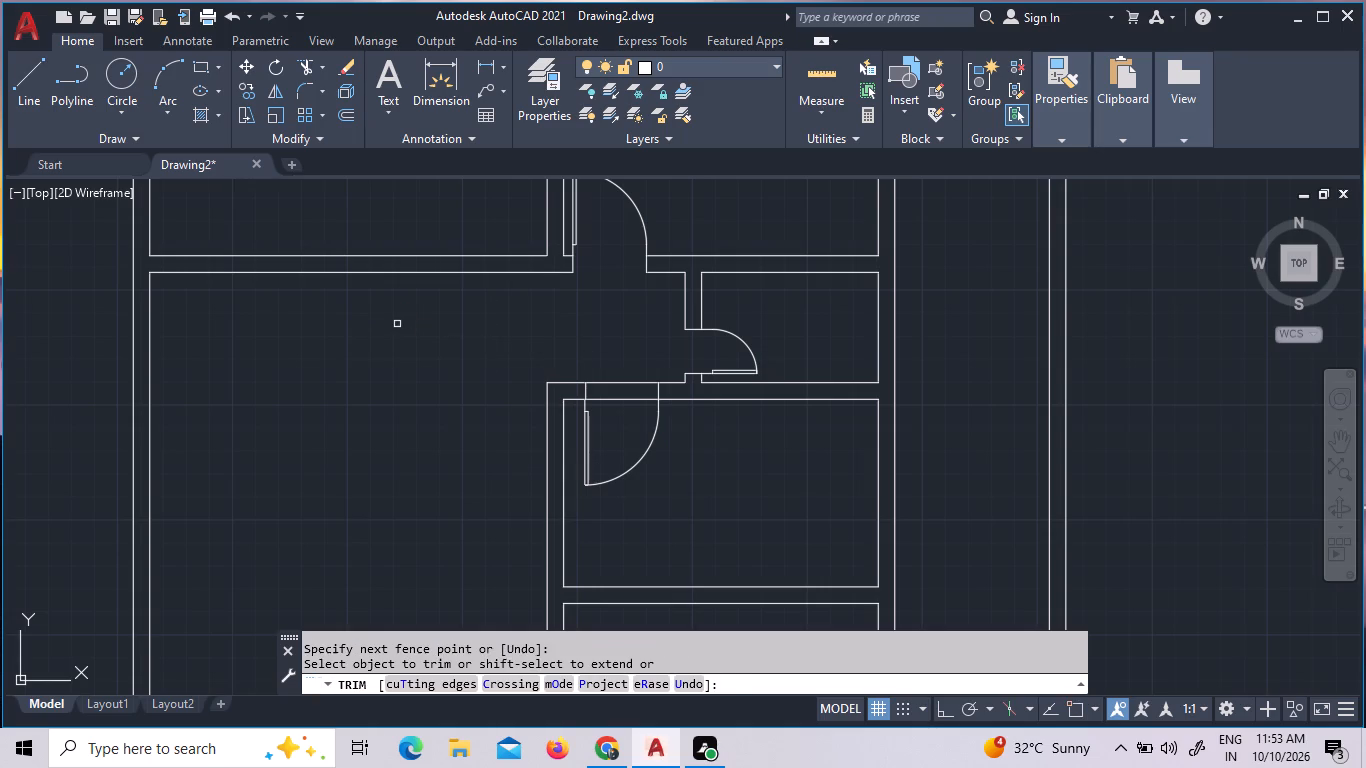
Trim both lines of the lobby's lower wall between the jambs of the new door opening.
left_click(610, 400)
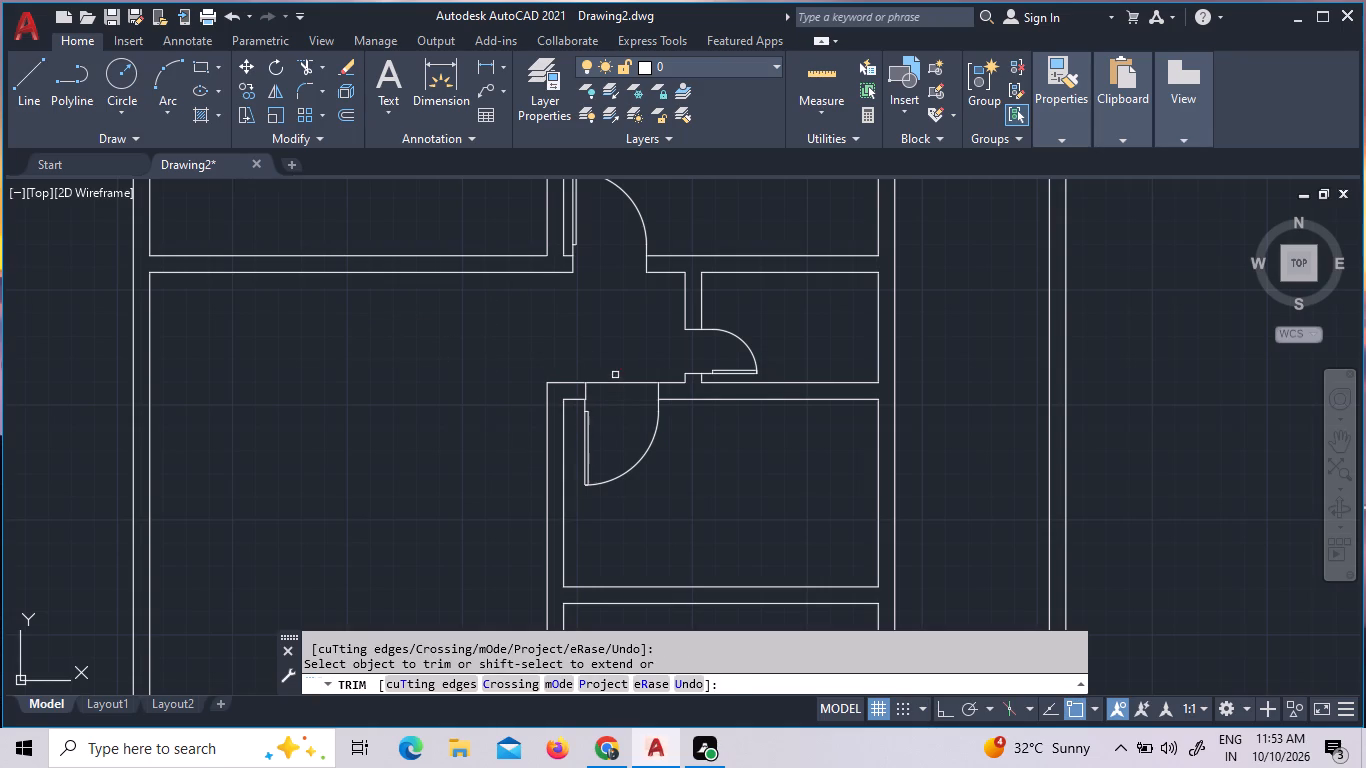
left_click(618, 384)
key("Escape")
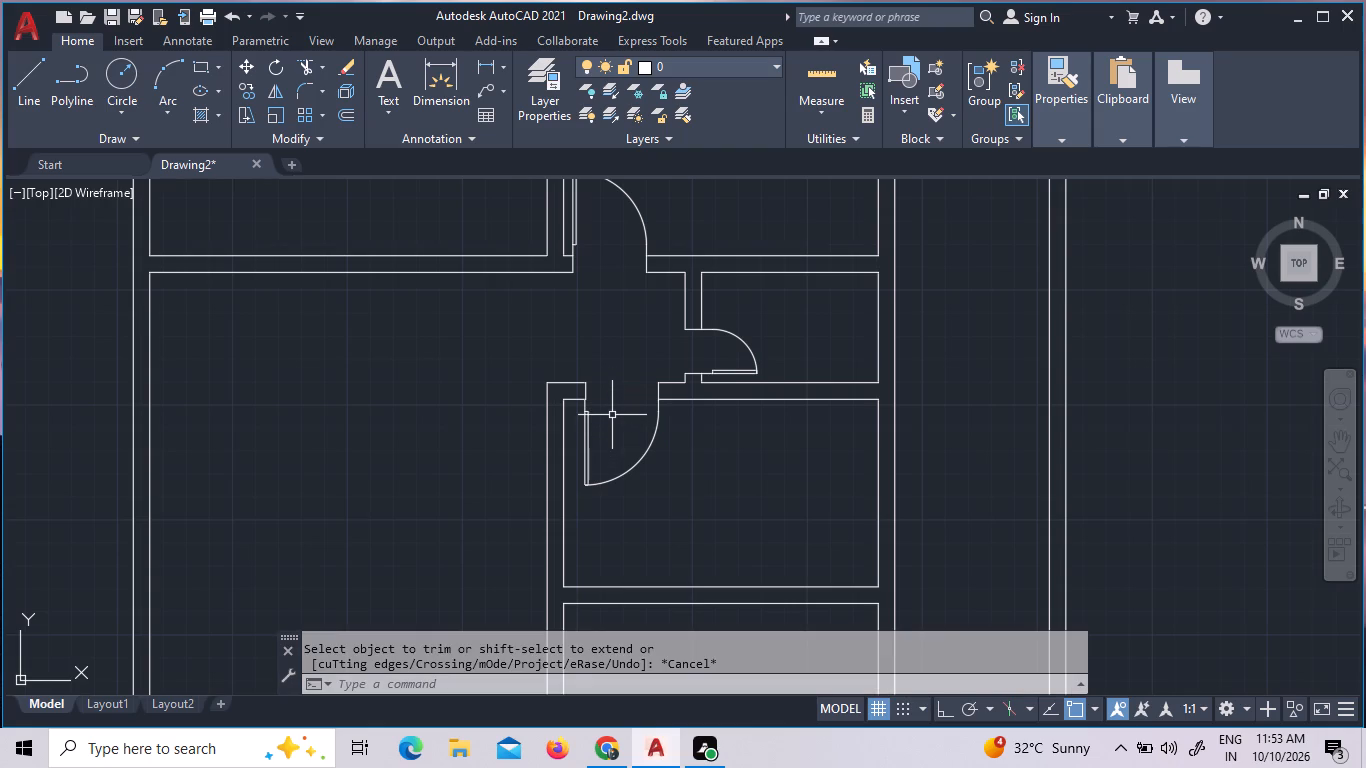
Move the lobby's lower door so the top end of its hinge side meets the inner corner of the wall end.
type("z w")
key("space")
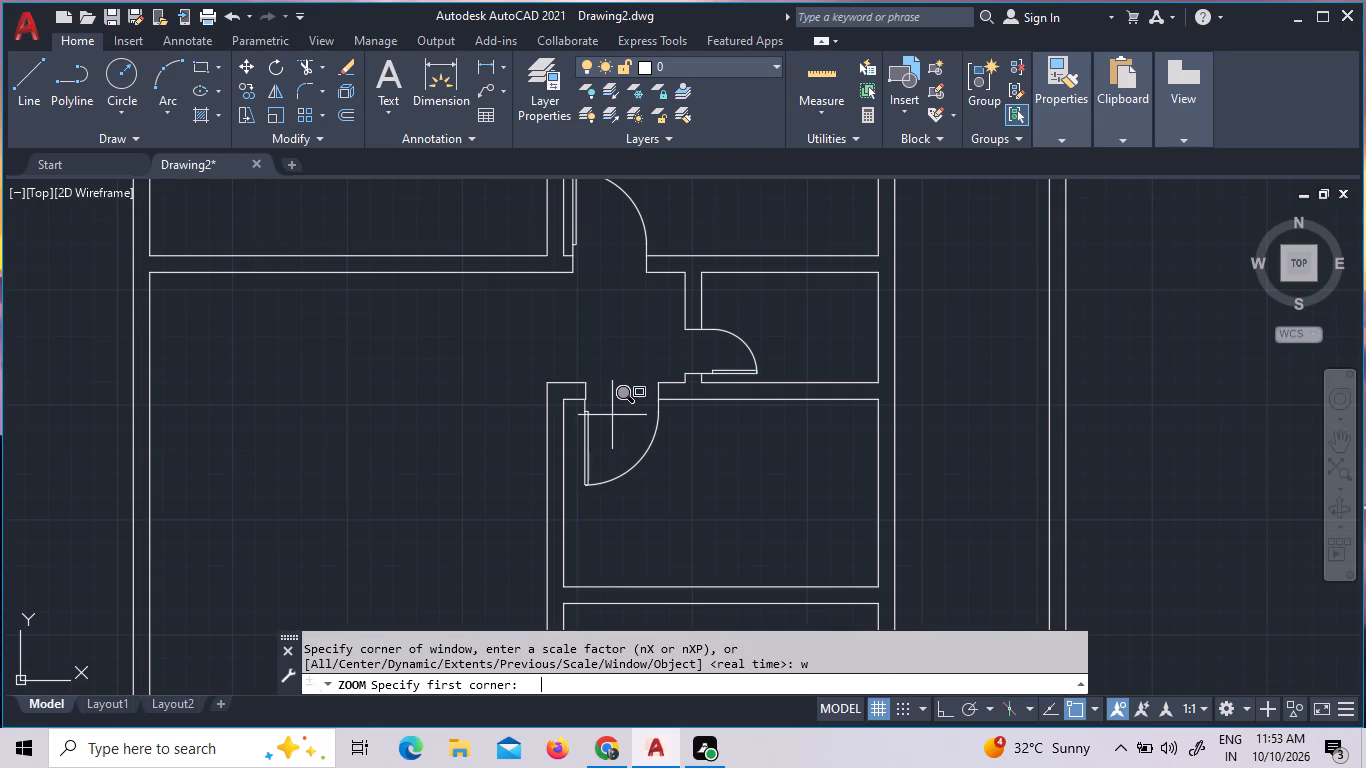
left_click(495, 357)
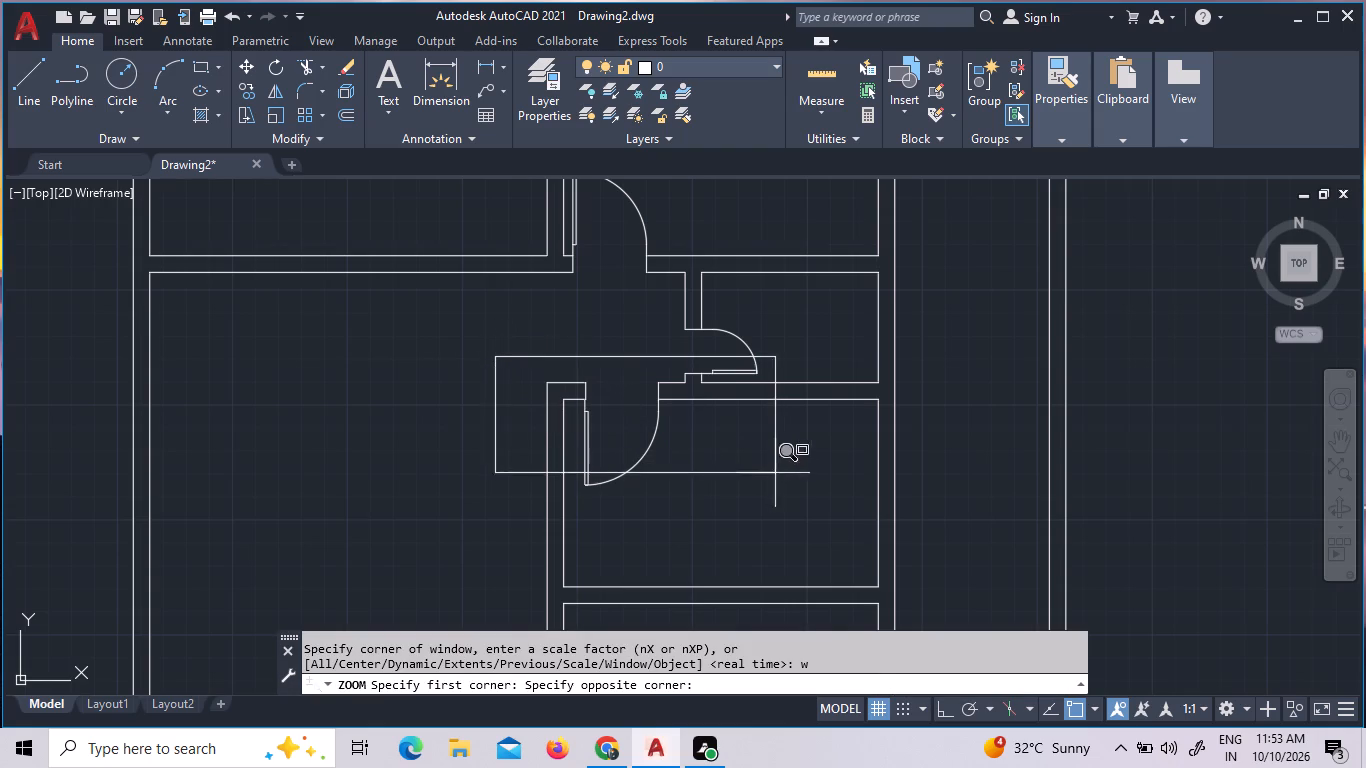
left_click(794, 475)
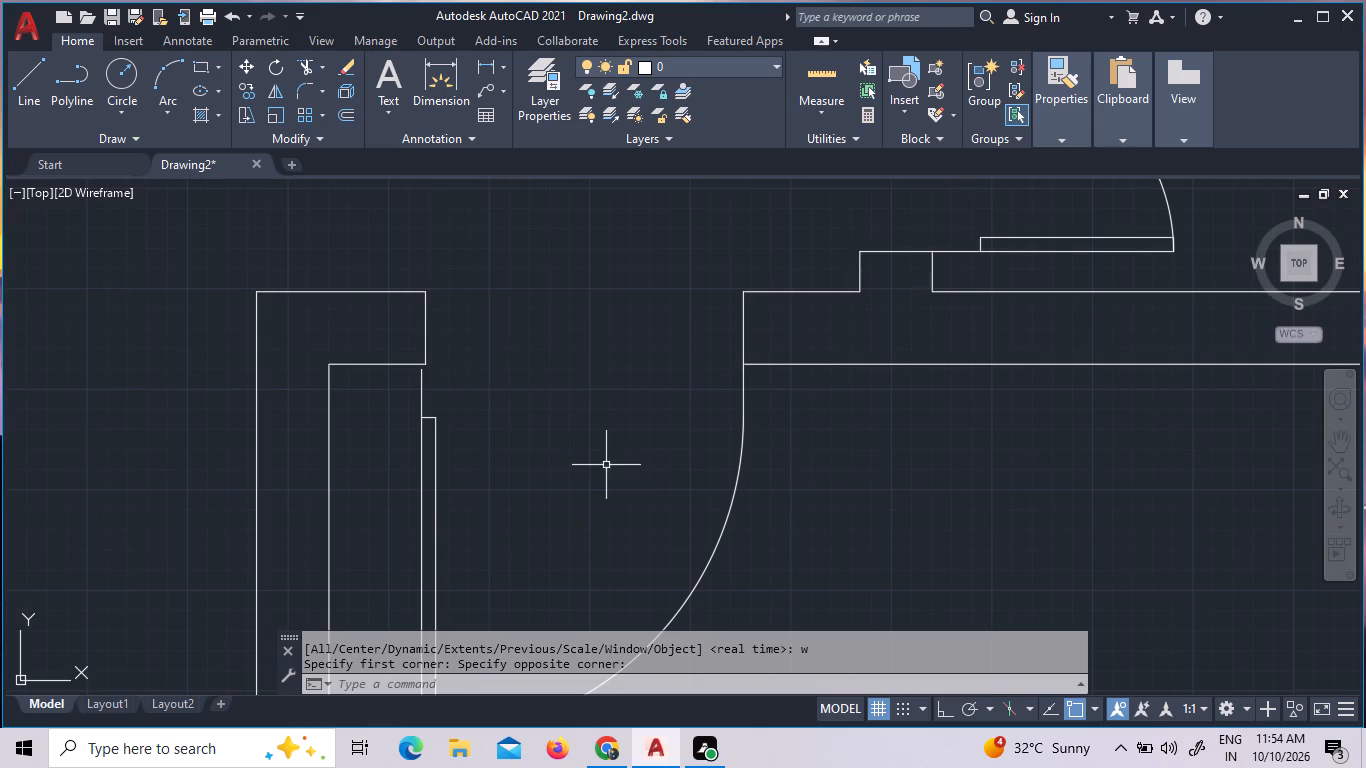
left_click(609, 469)
left_click(404, 436)
right_click(404, 436)
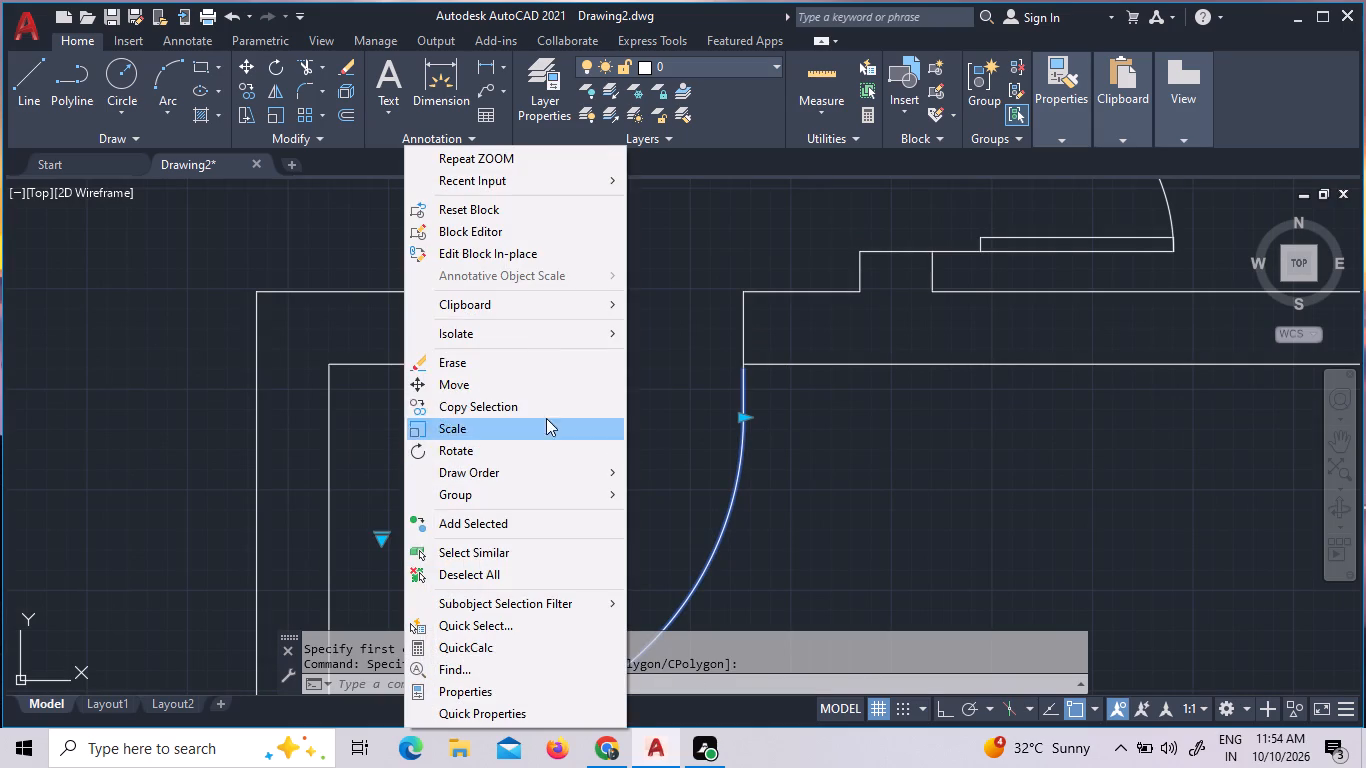
left_click(541, 385)
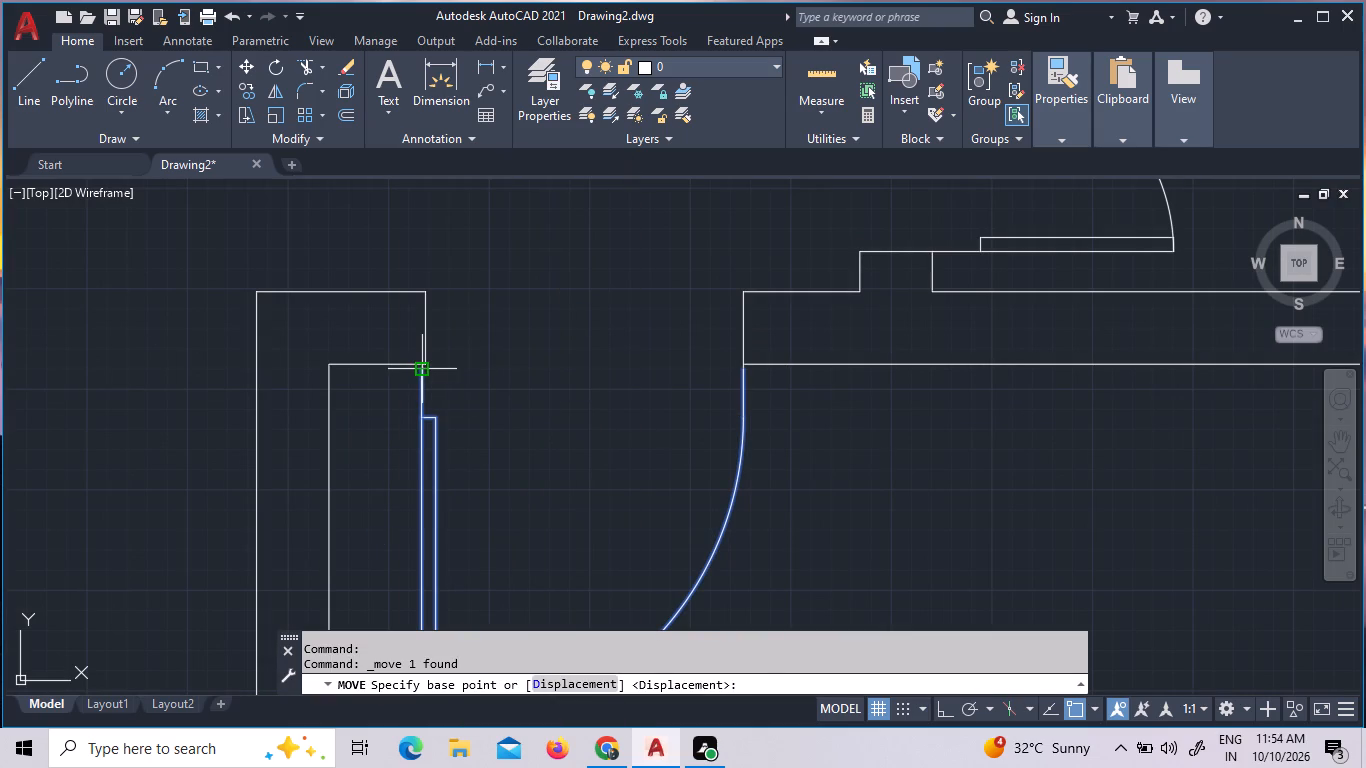
left_click(424, 370)
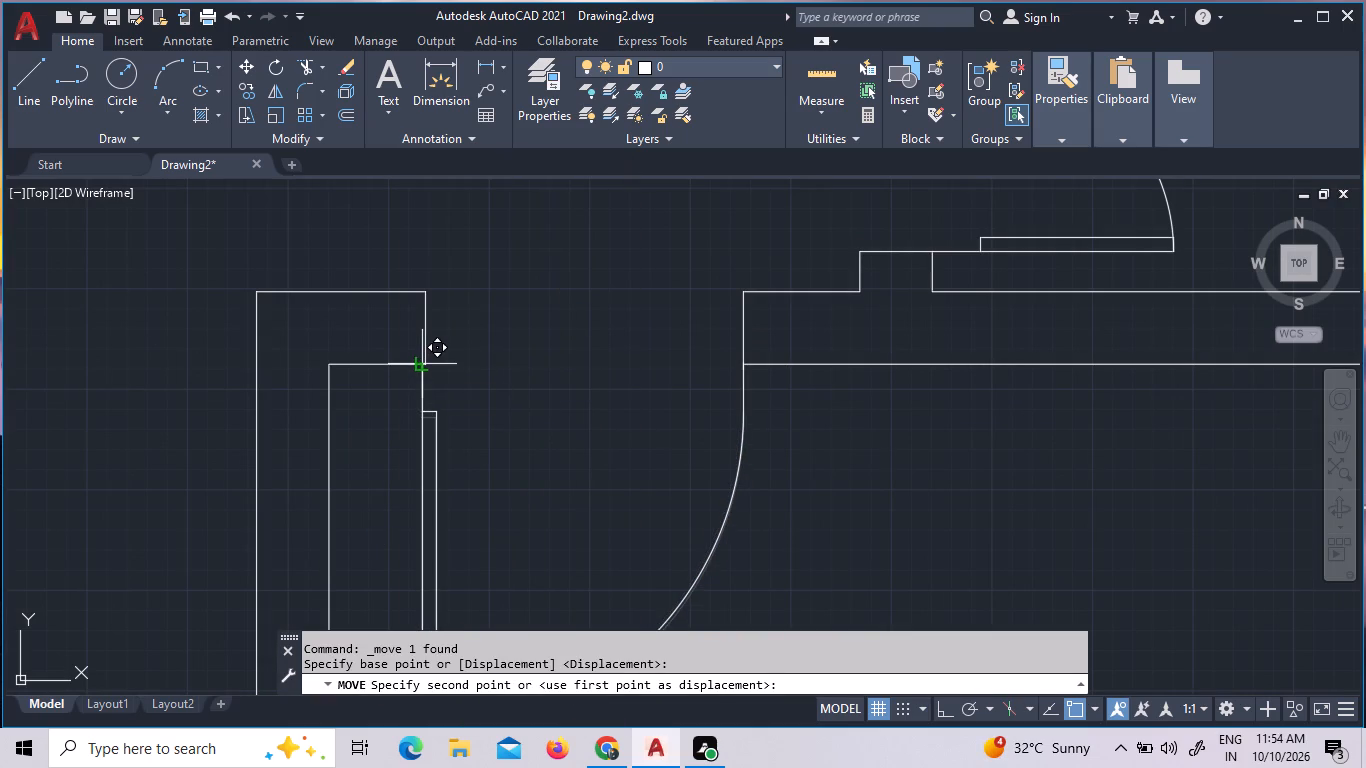
left_click(429, 362)
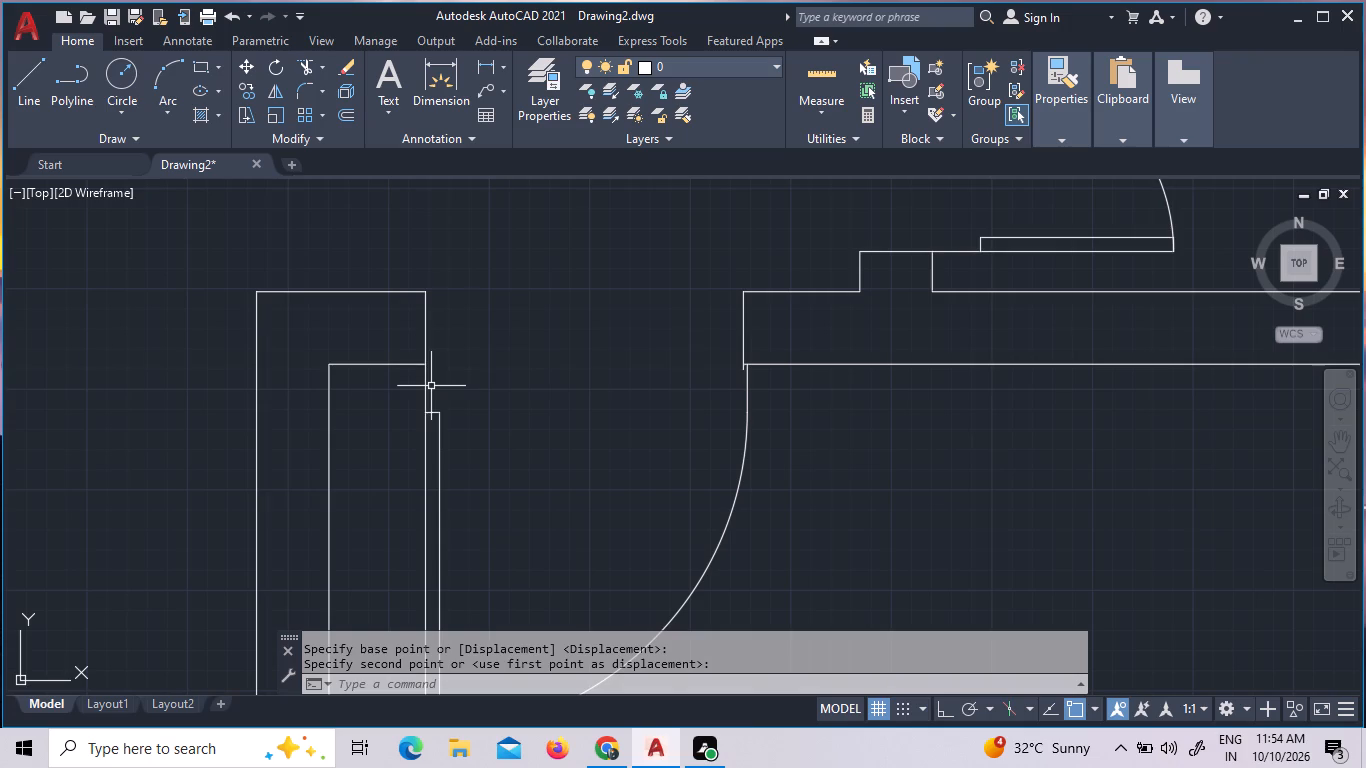
Move the jamb line at the door's free end so its lower end meets the top of the swing arc on the wall line.
left_click(750, 356)
left_click(706, 348)
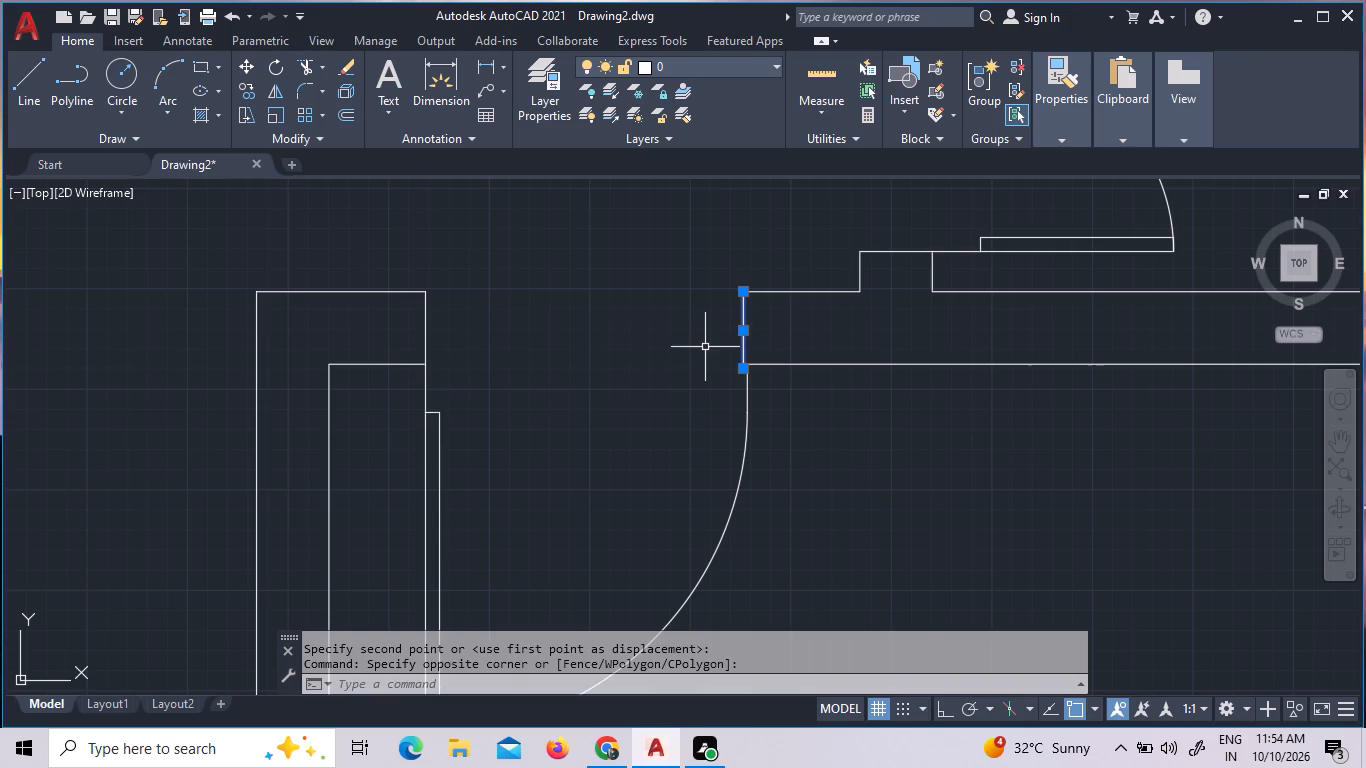
right_click(705, 347)
left_click(738, 388)
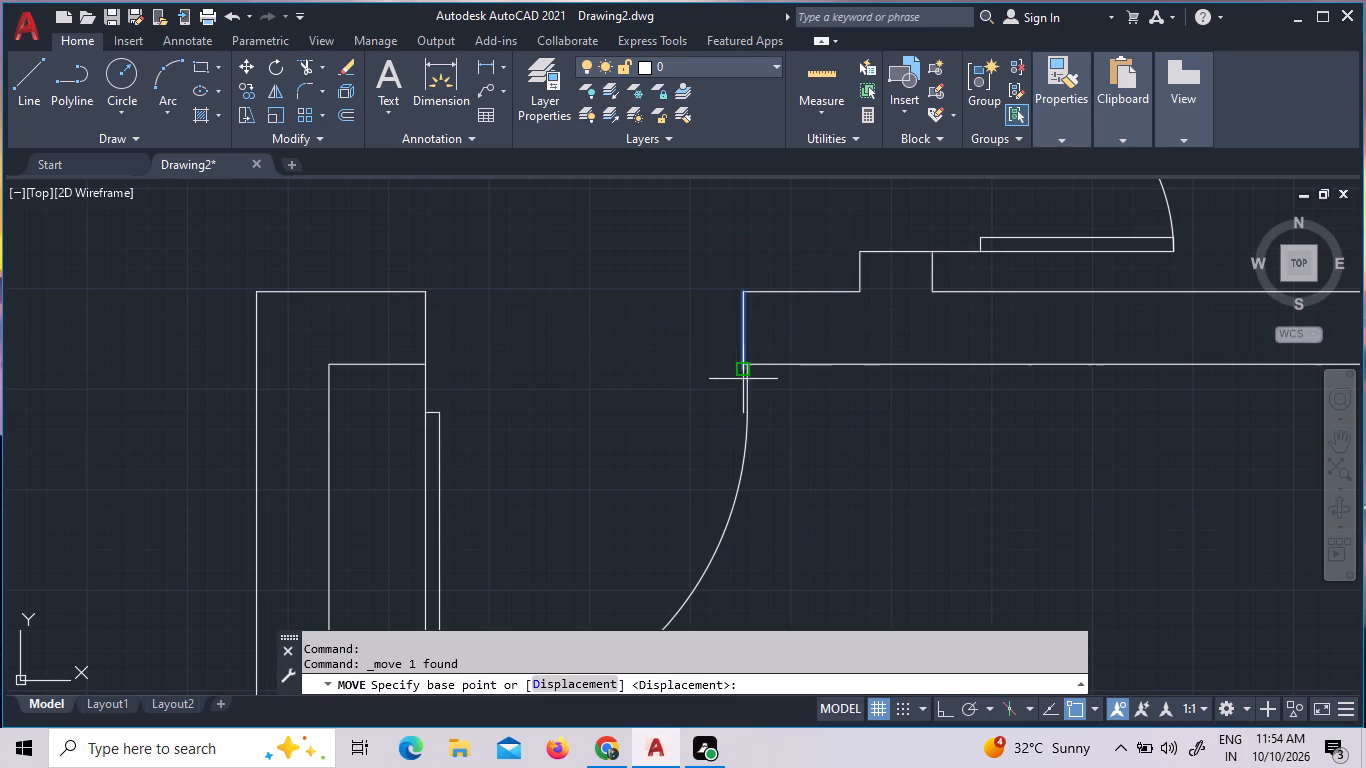
left_click(745, 374)
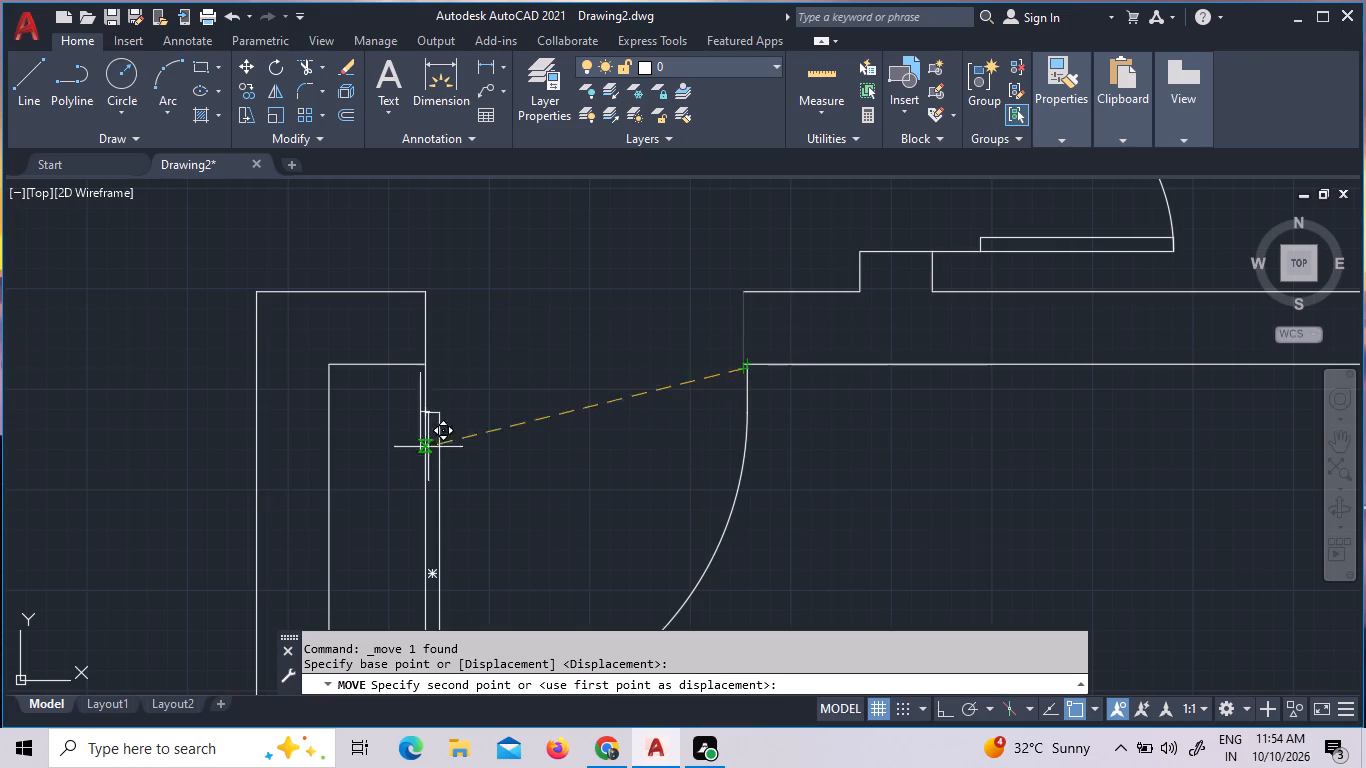
left_click(753, 359)
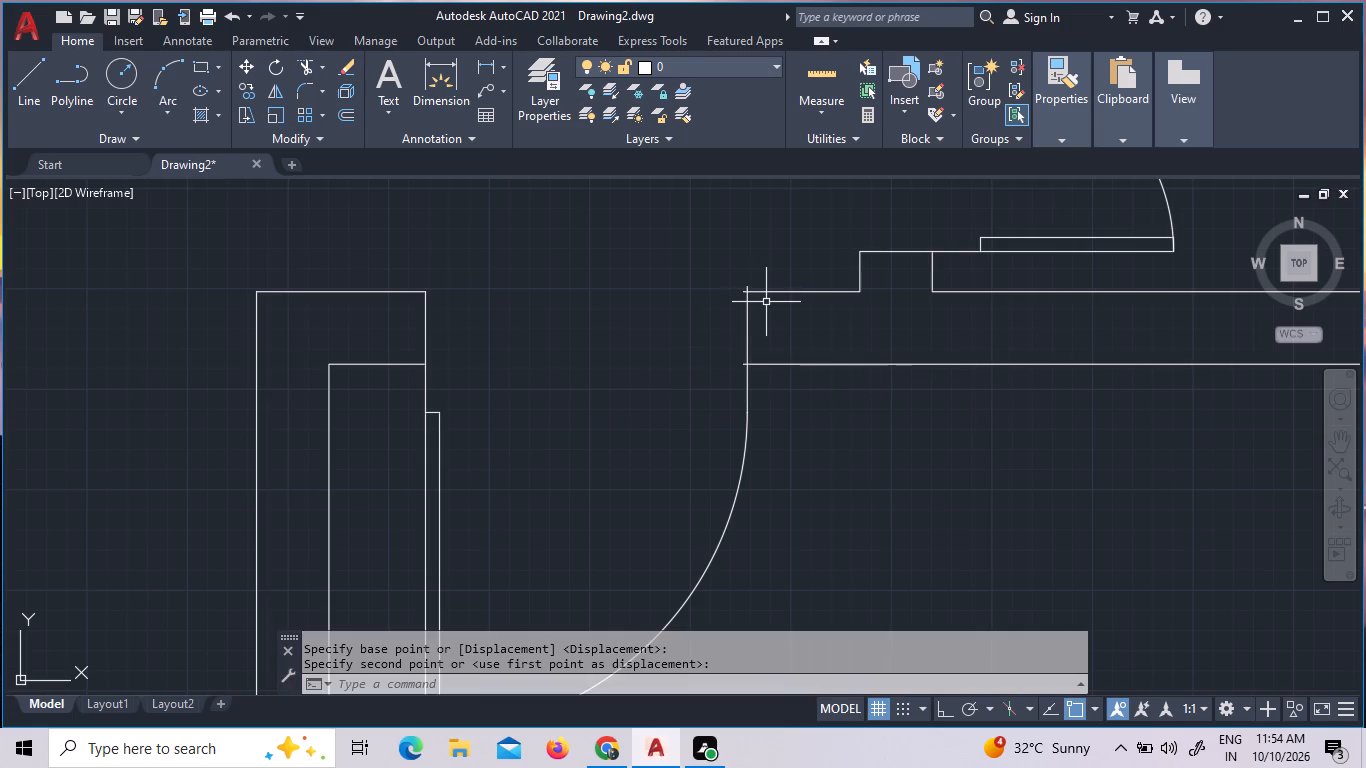
Trim the short overhanging wall and jamb line ends around the moved jamb at the door's free end.
key("t")
key("r")
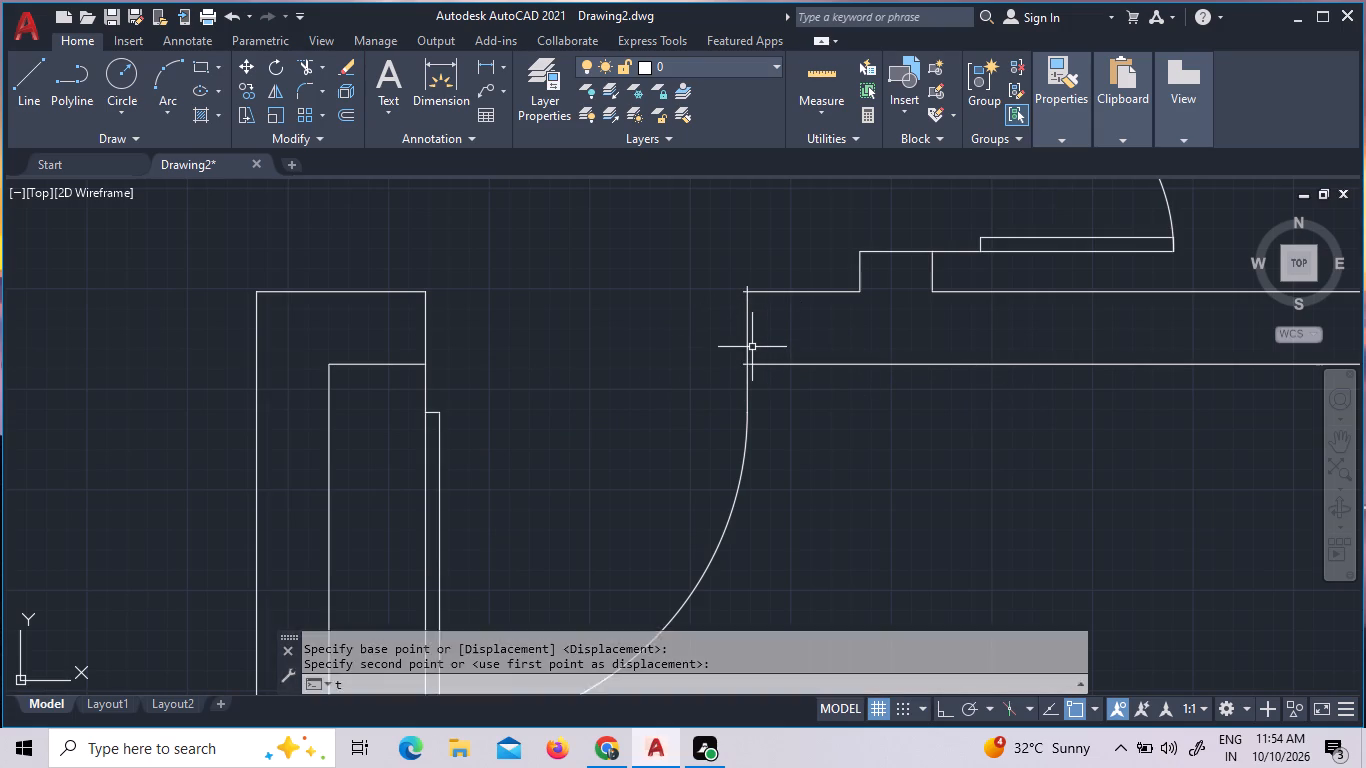
key("space")
key("space")
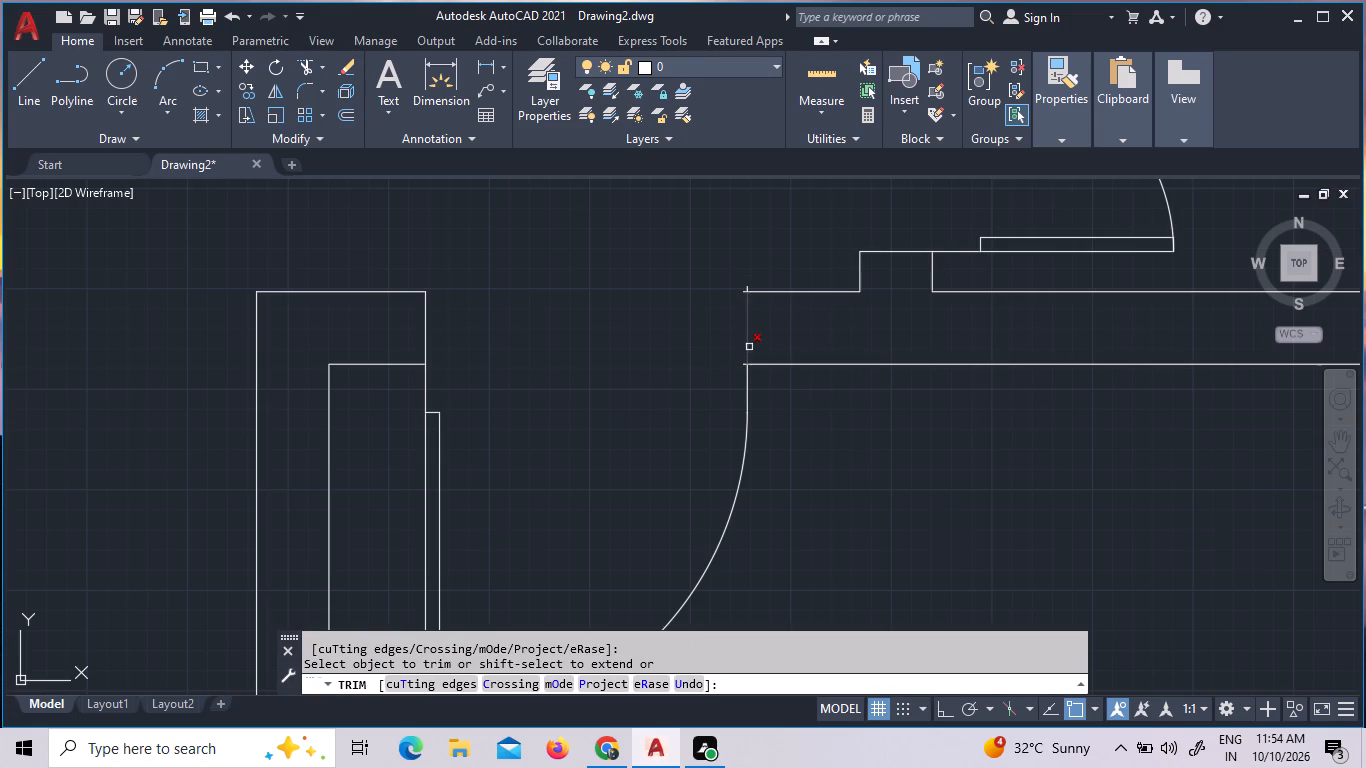
left_click(741, 364)
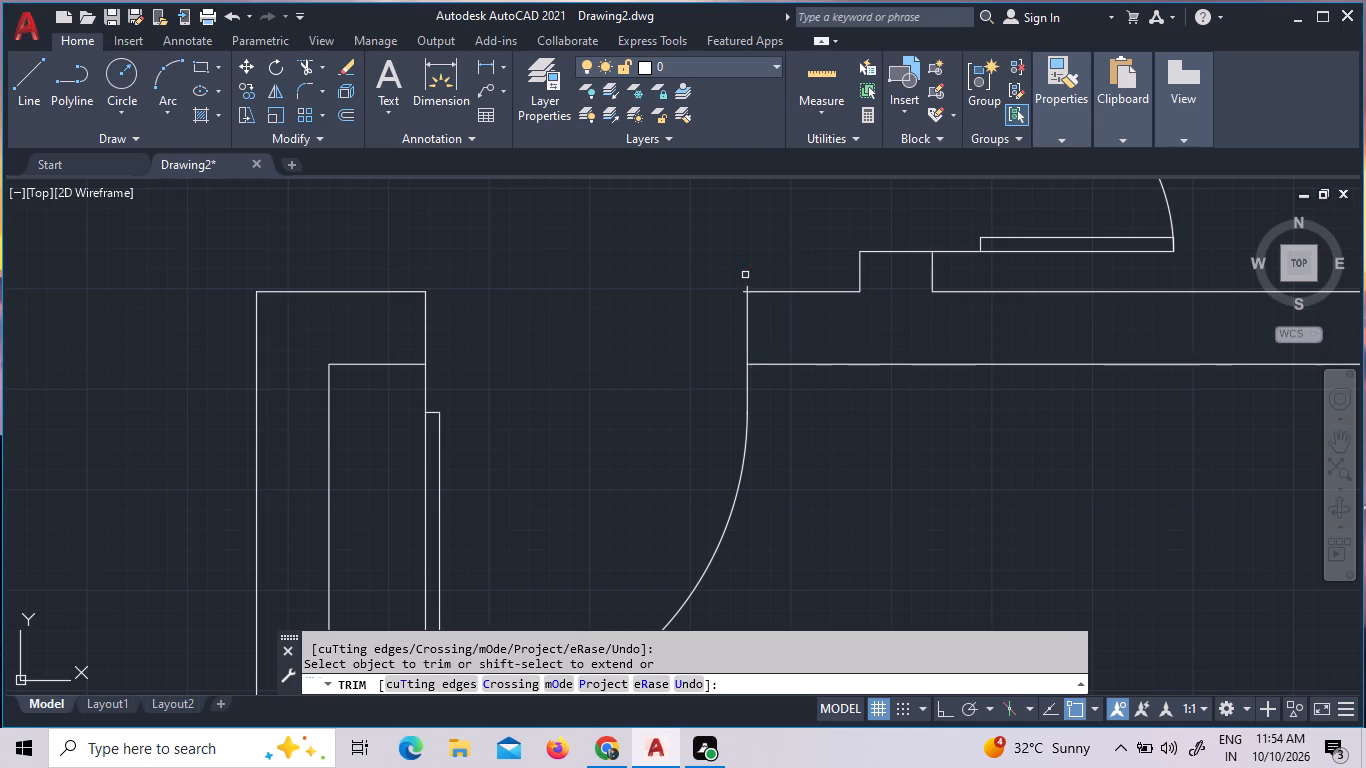
left_click(745, 285)
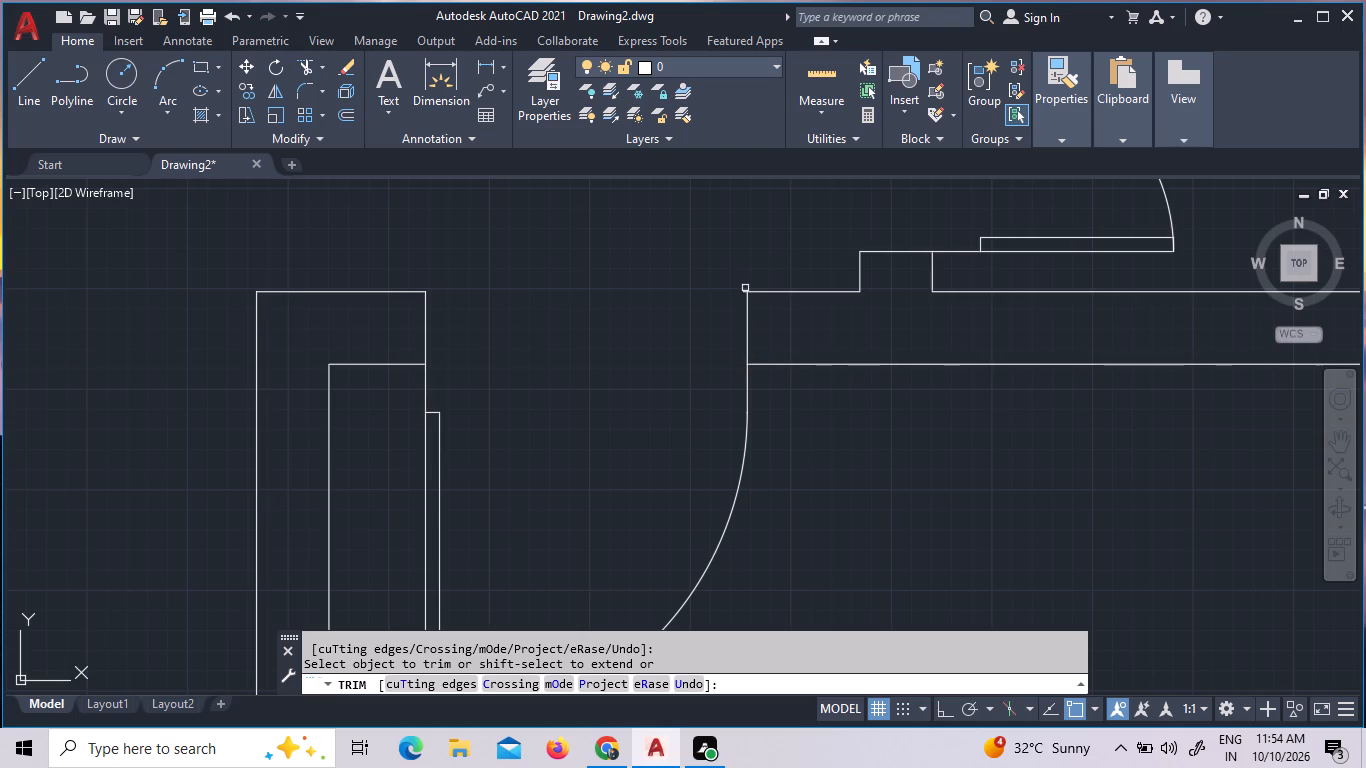
left_click(741, 290)
key("Escape")
Add the multiline text label "D" with a 9" height in the lobby's lower door opening.
left_click(390, 81)
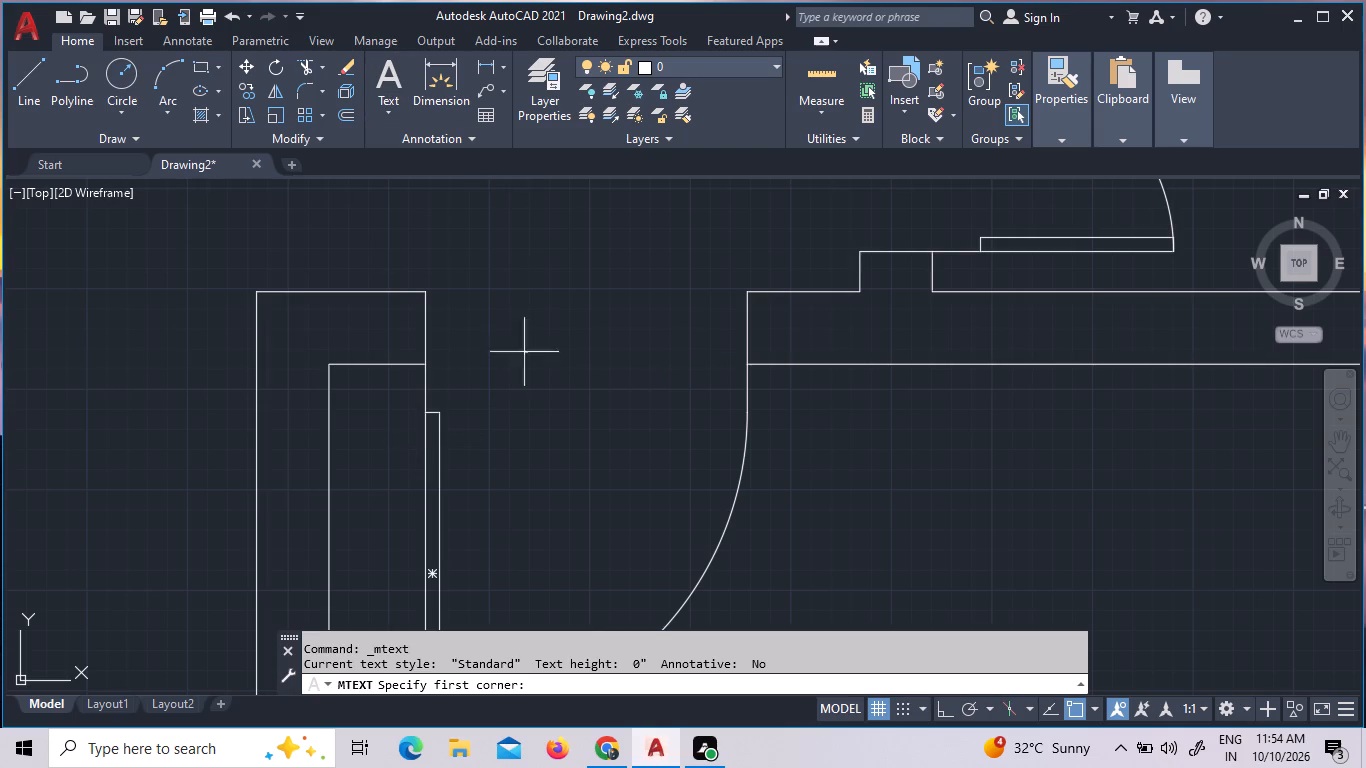
left_click(480, 282)
left_click(622, 434)
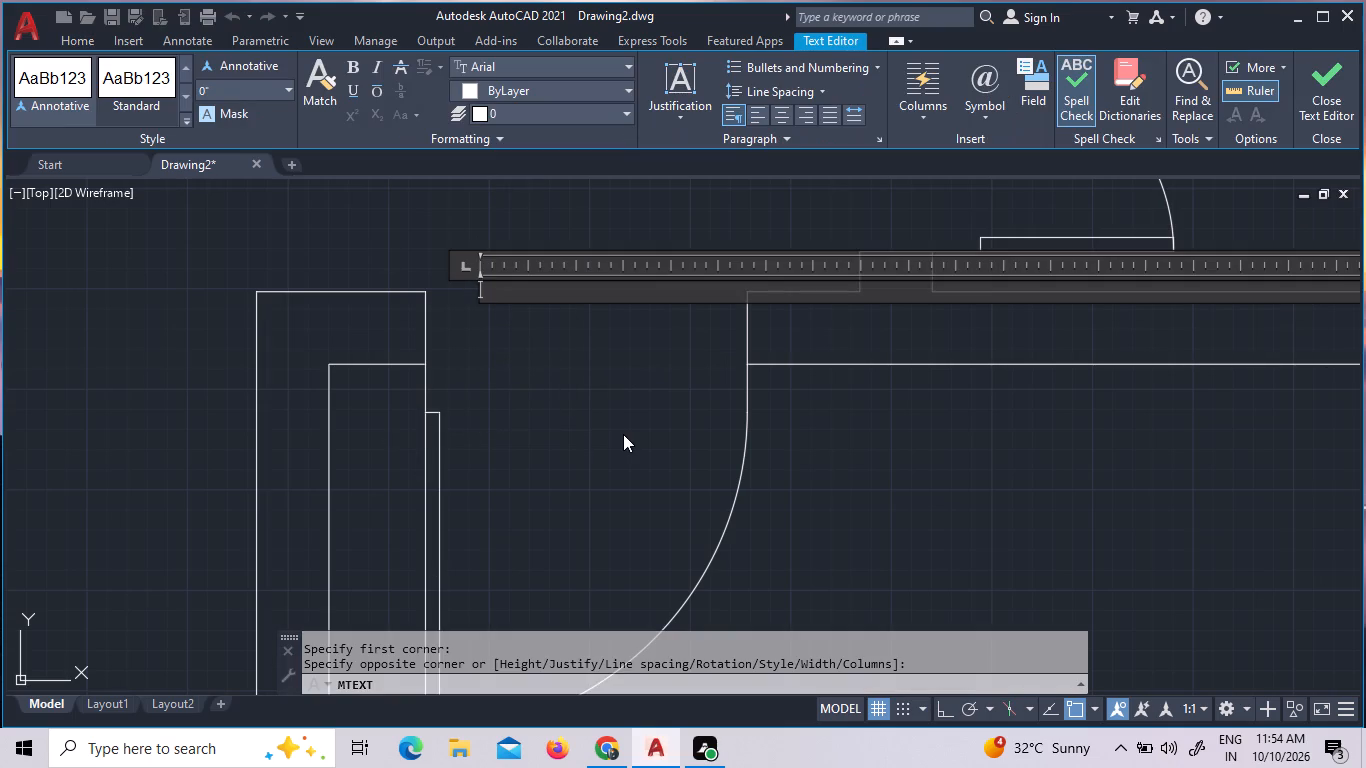
key("d")
left_click_drag(558, 290, 469, 300)
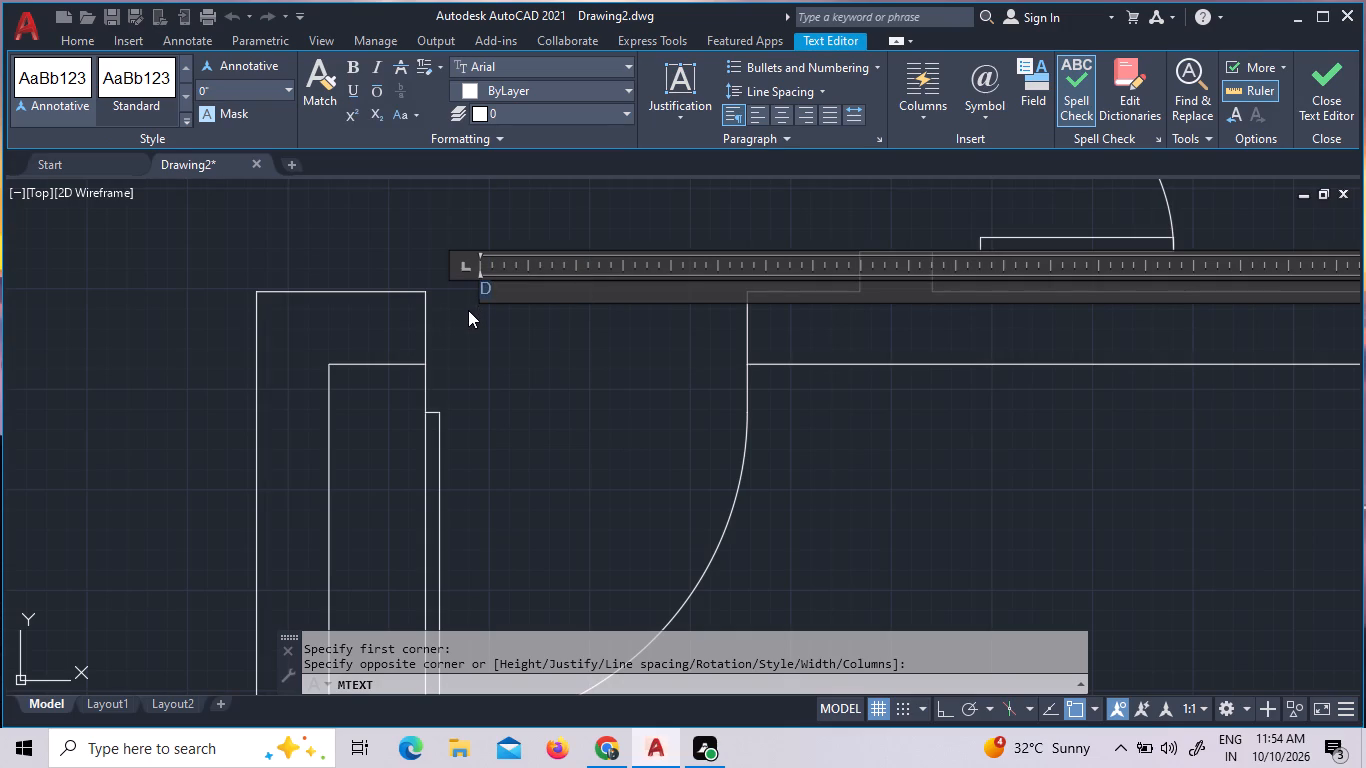
left_click(288, 84)
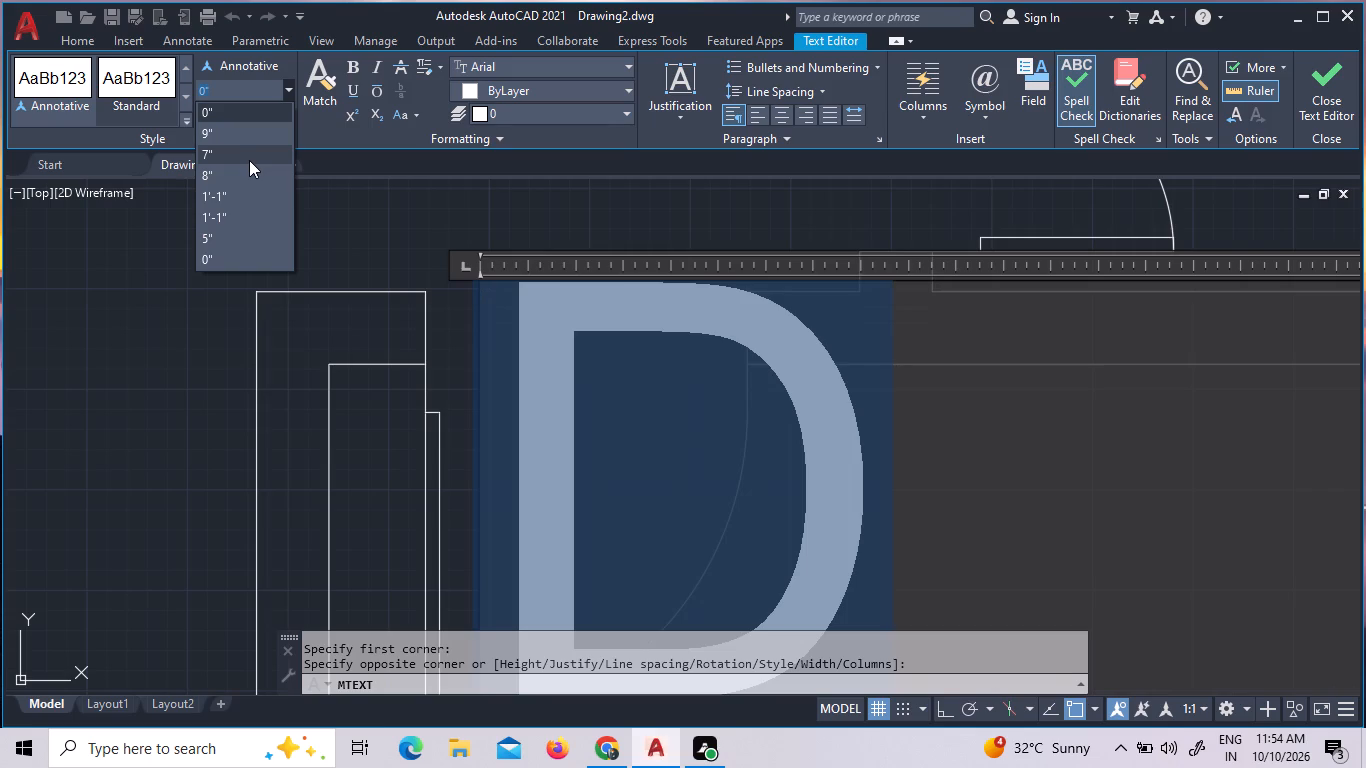
left_click(252, 139)
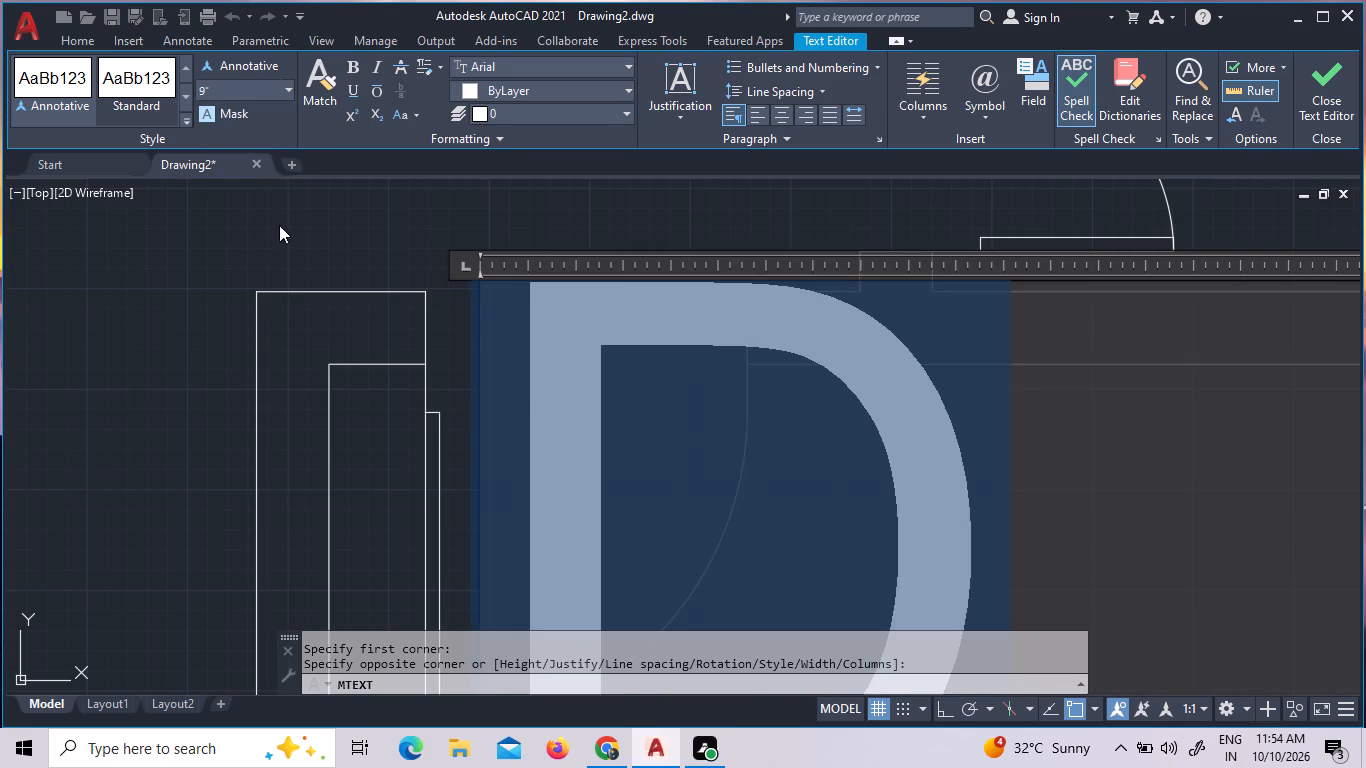
left_click(279, 226)
Move the "D" label to the middle of the lower door opening.
left_click(573, 391)
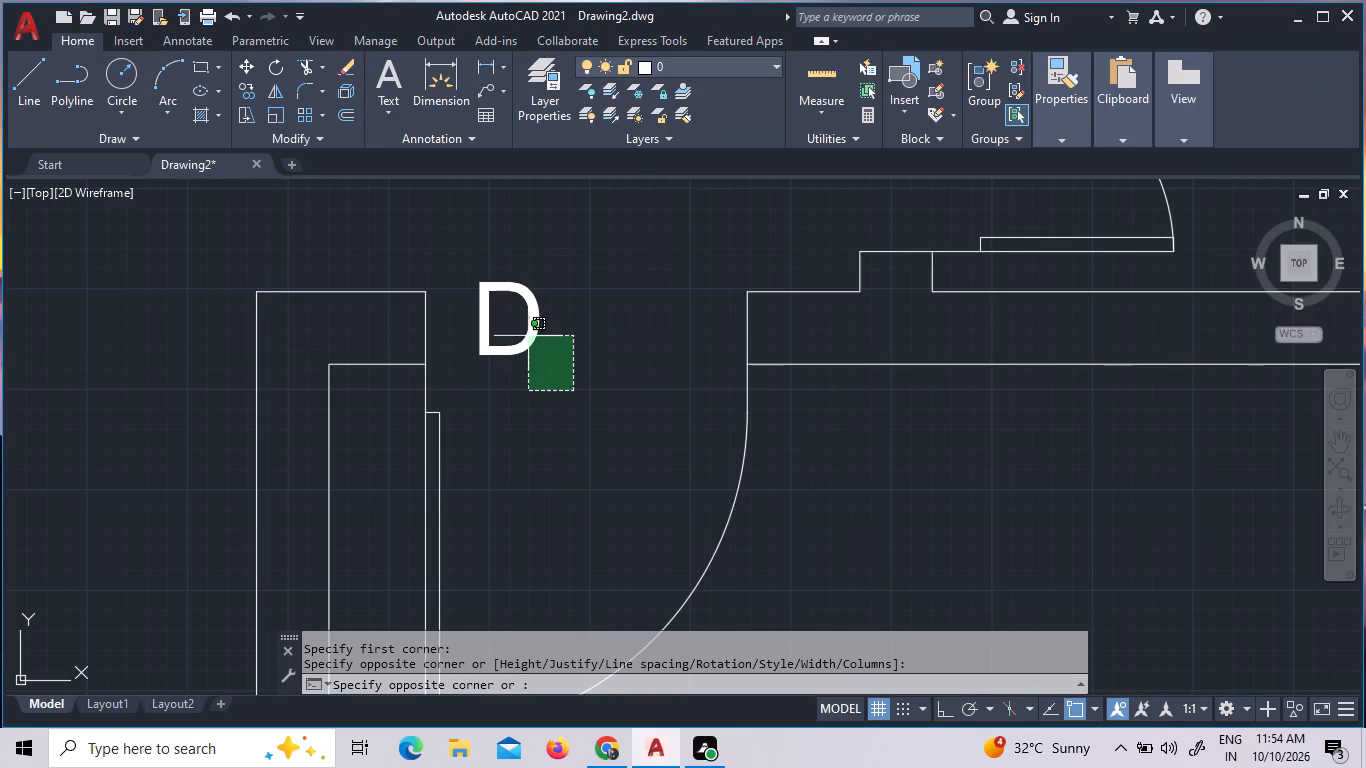
left_click(468, 290)
right_click(490, 310)
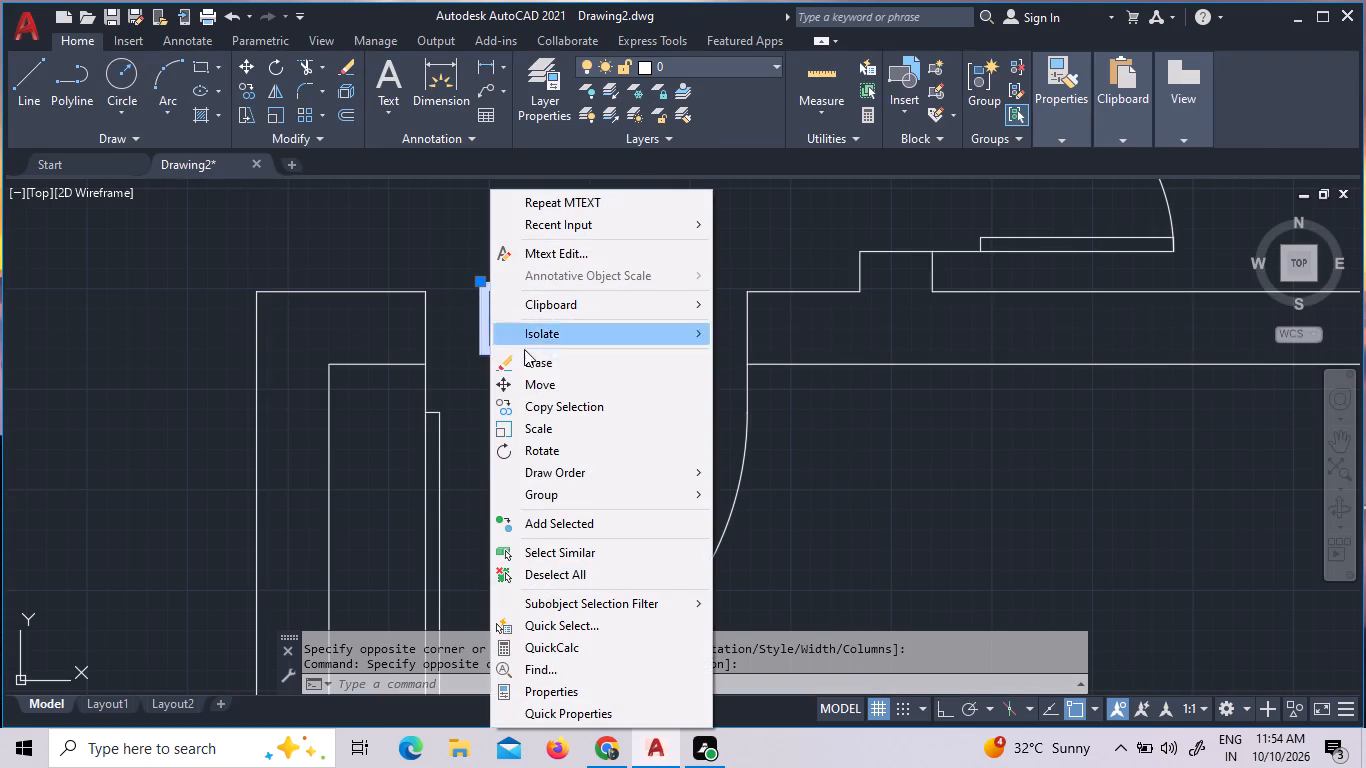
left_click(545, 381)
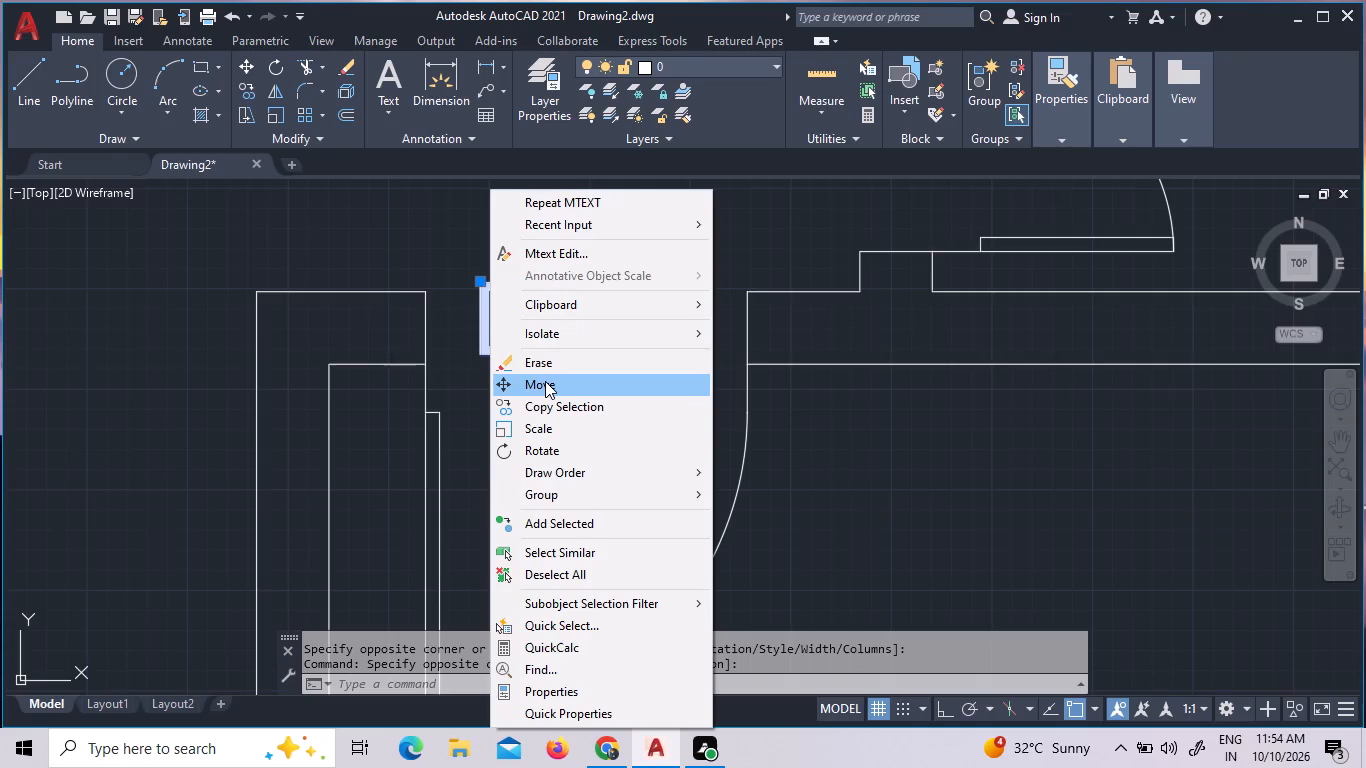
left_click(545, 381)
left_click(568, 380)
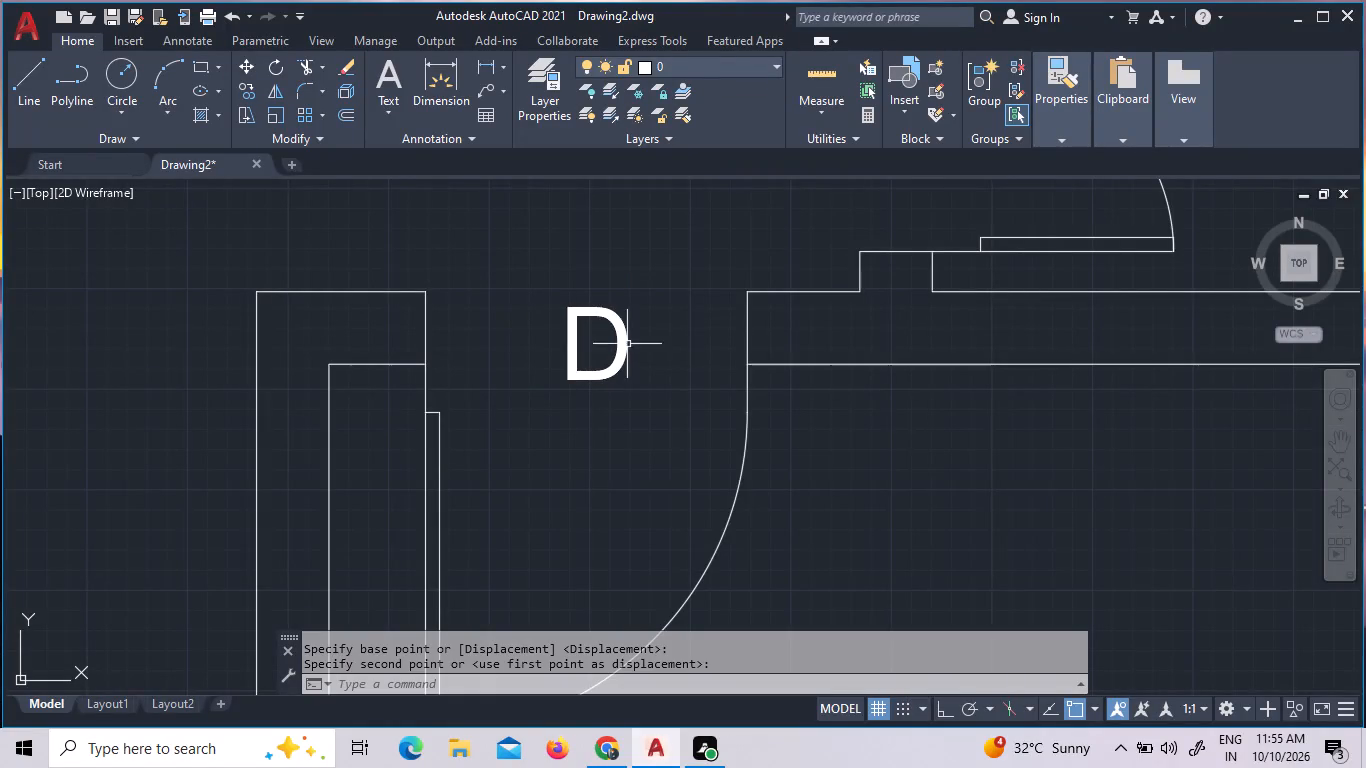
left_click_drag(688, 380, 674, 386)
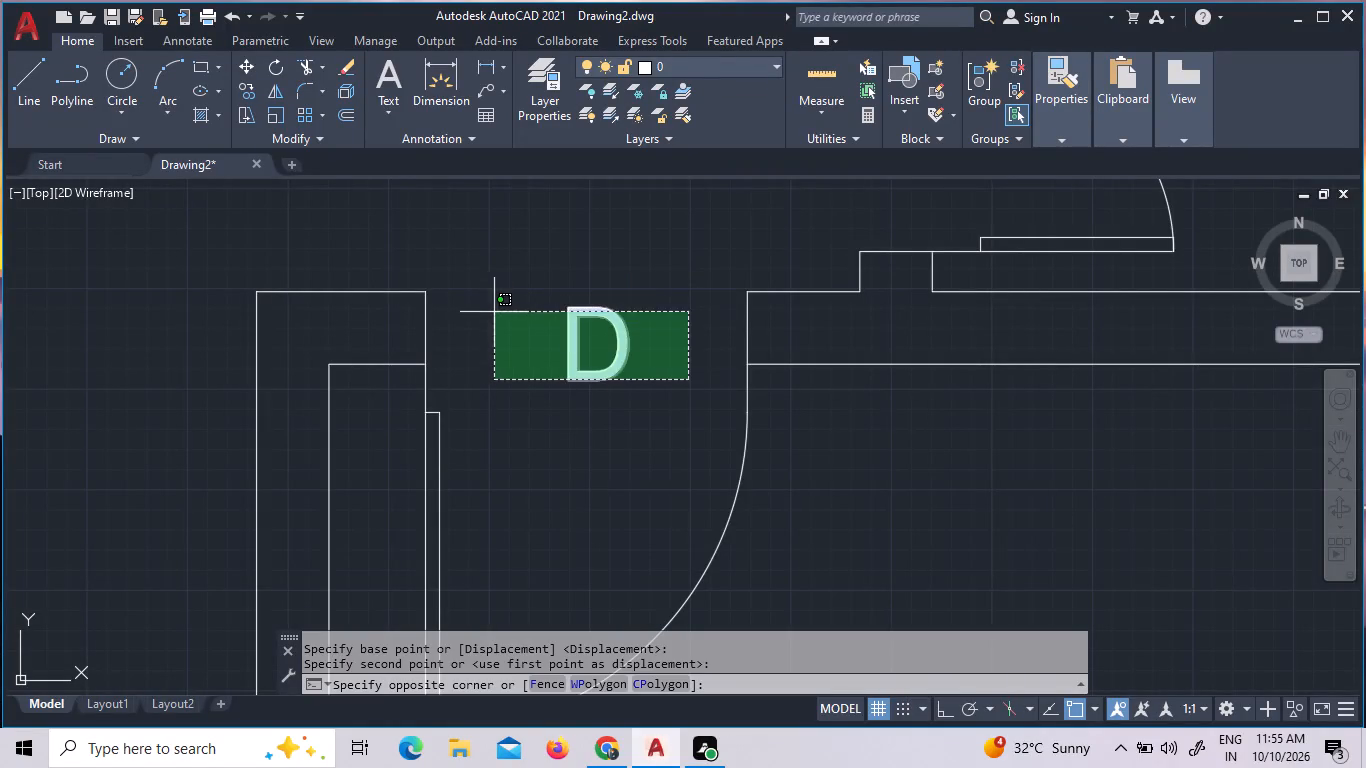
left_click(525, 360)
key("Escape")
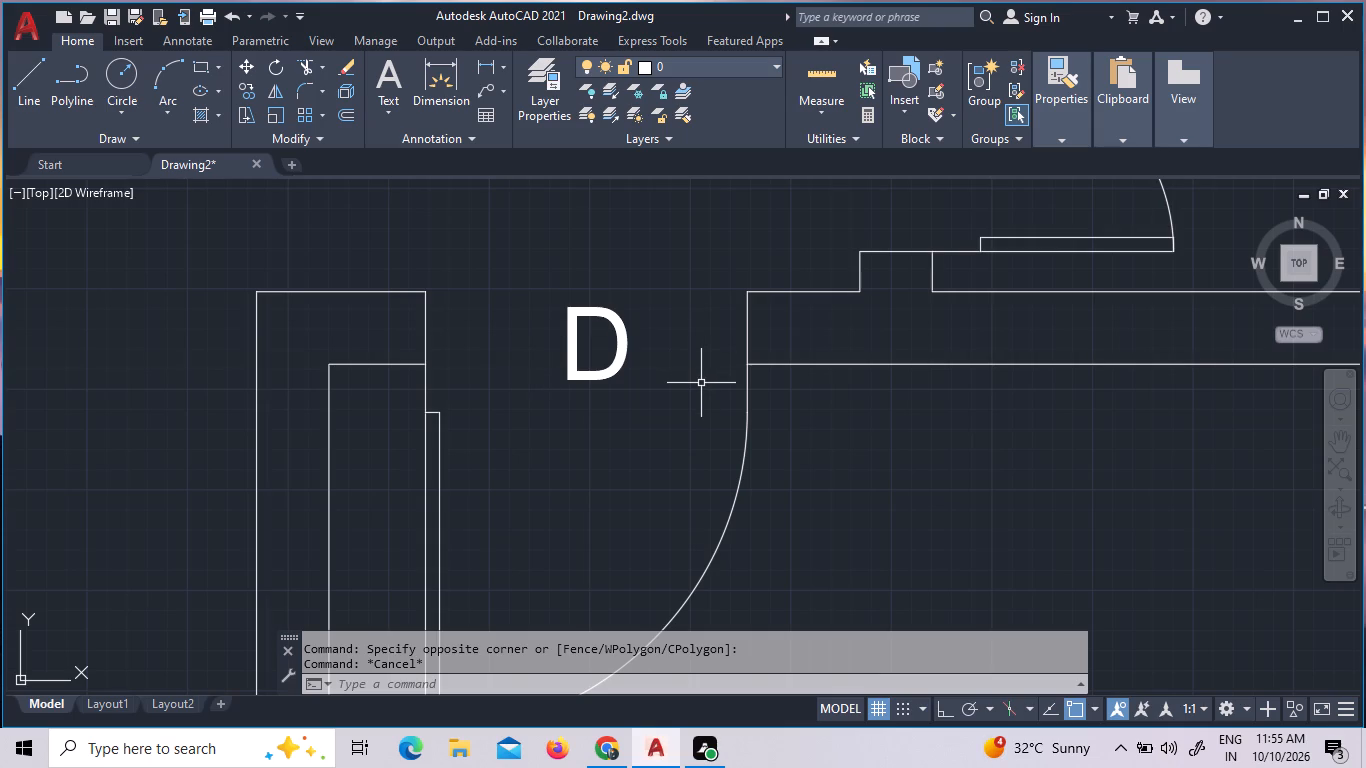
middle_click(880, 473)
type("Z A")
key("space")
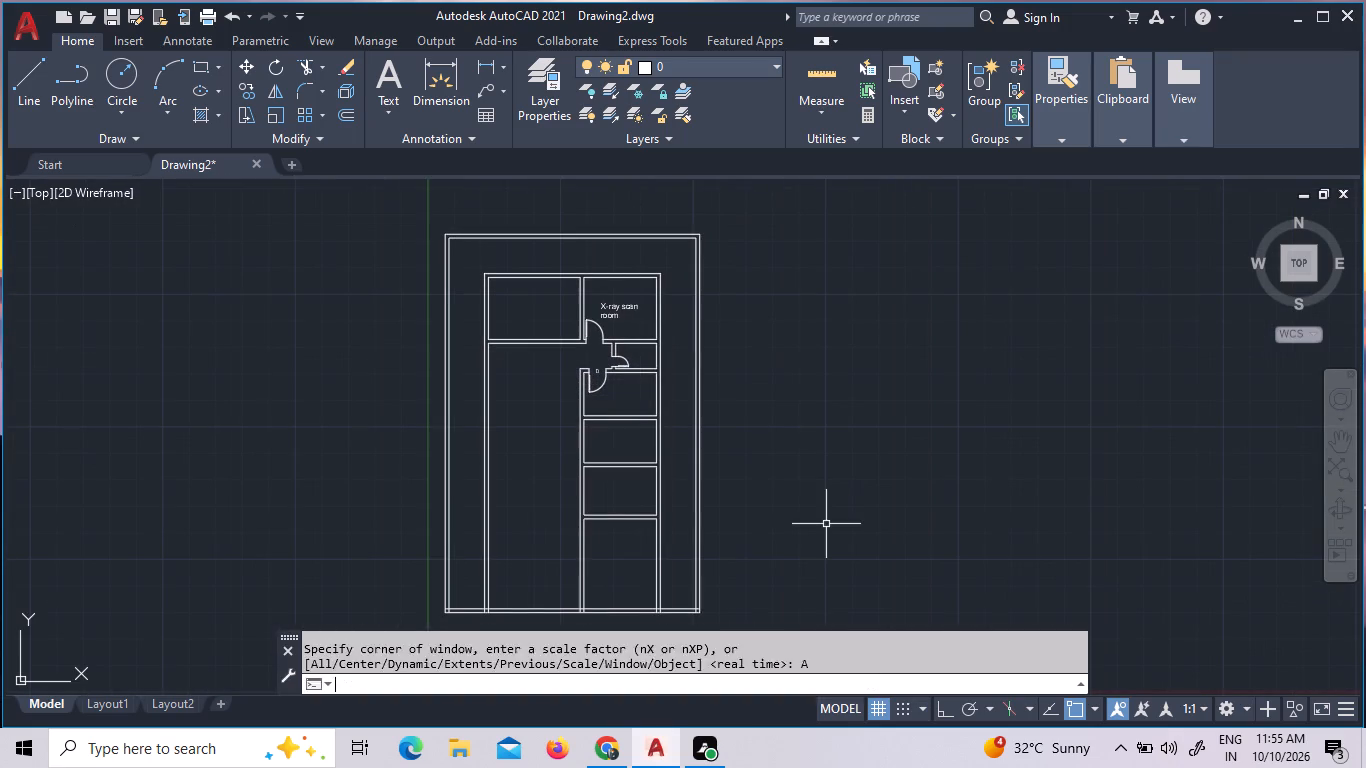
Copy the "D" label from the lobby's lower door opening into the X-ray scan room's door opening and the small room's door opening.
type("Z W")
key("space")
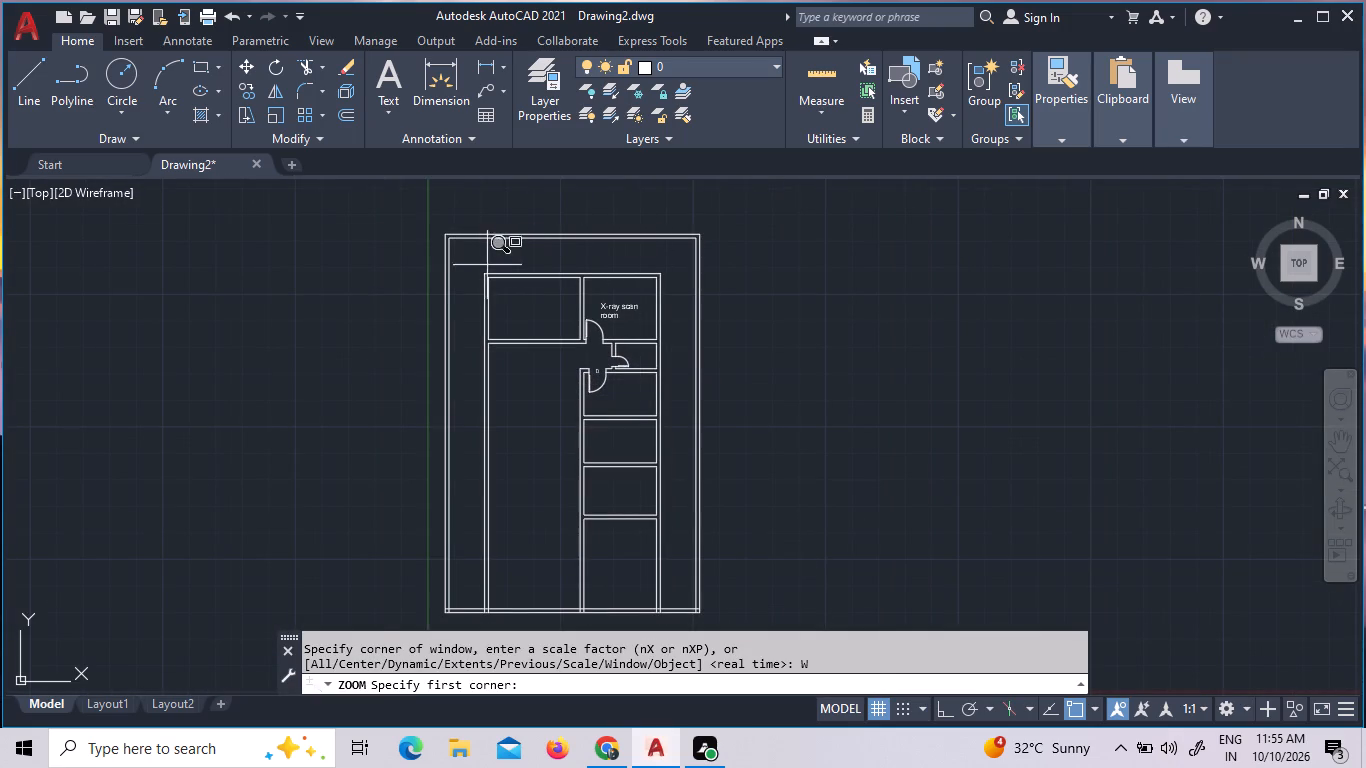
left_click(478, 269)
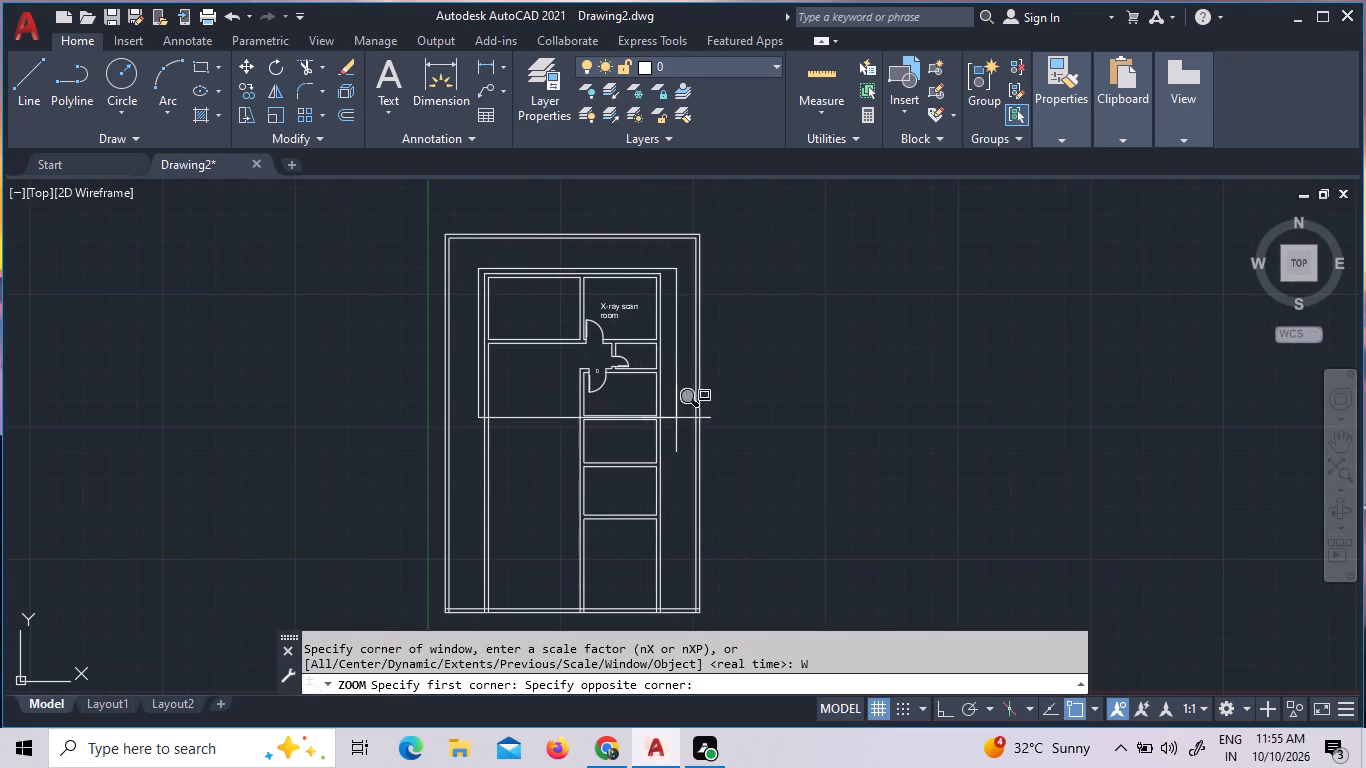
left_click(668, 520)
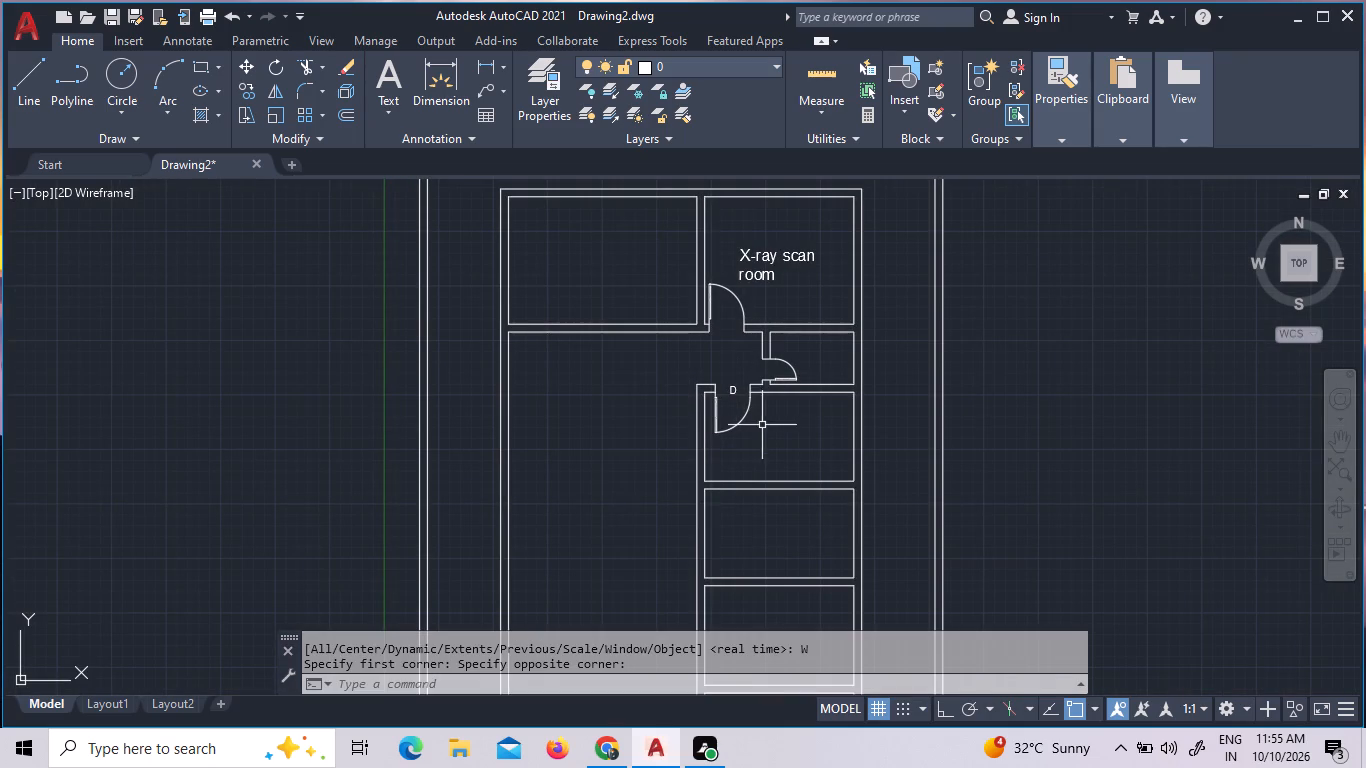
key("z")
key("space")
key("a")
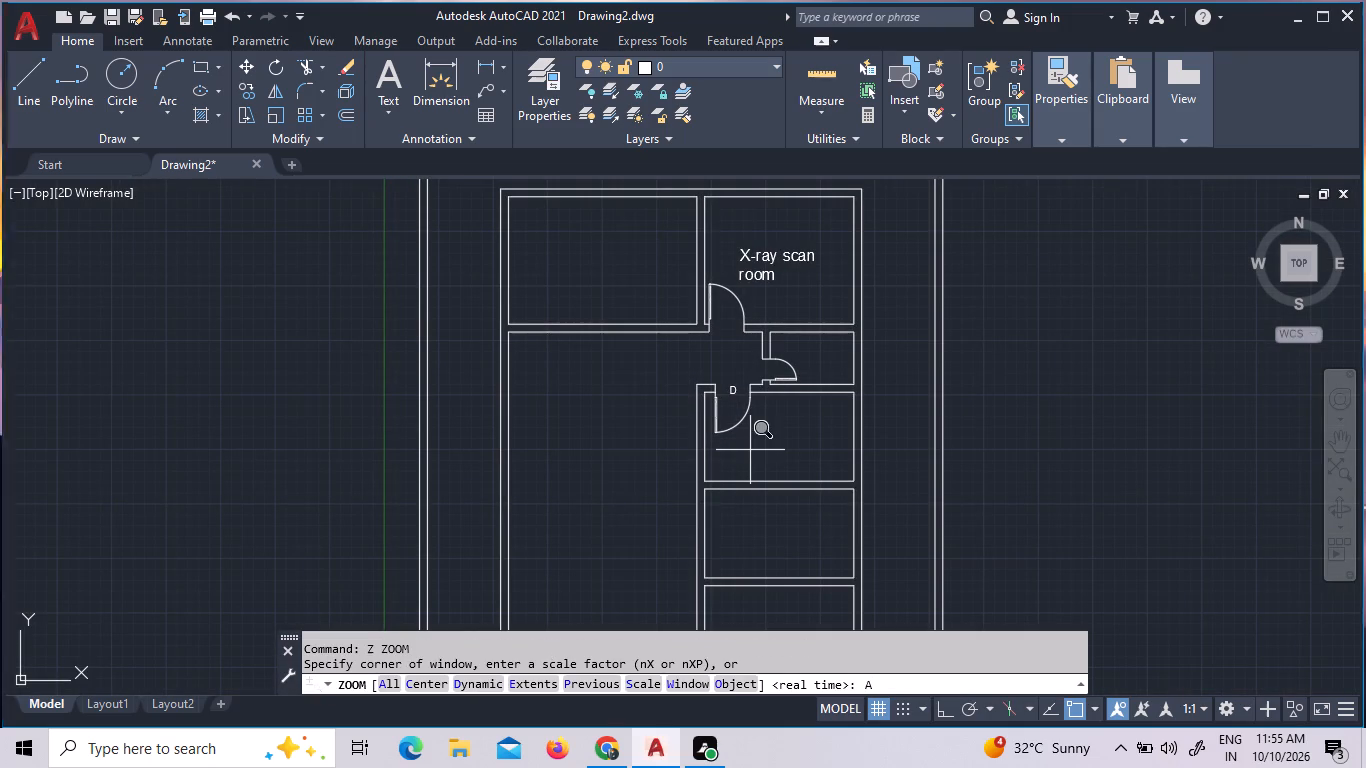
key("BackSpace")
type("W")
key("space")
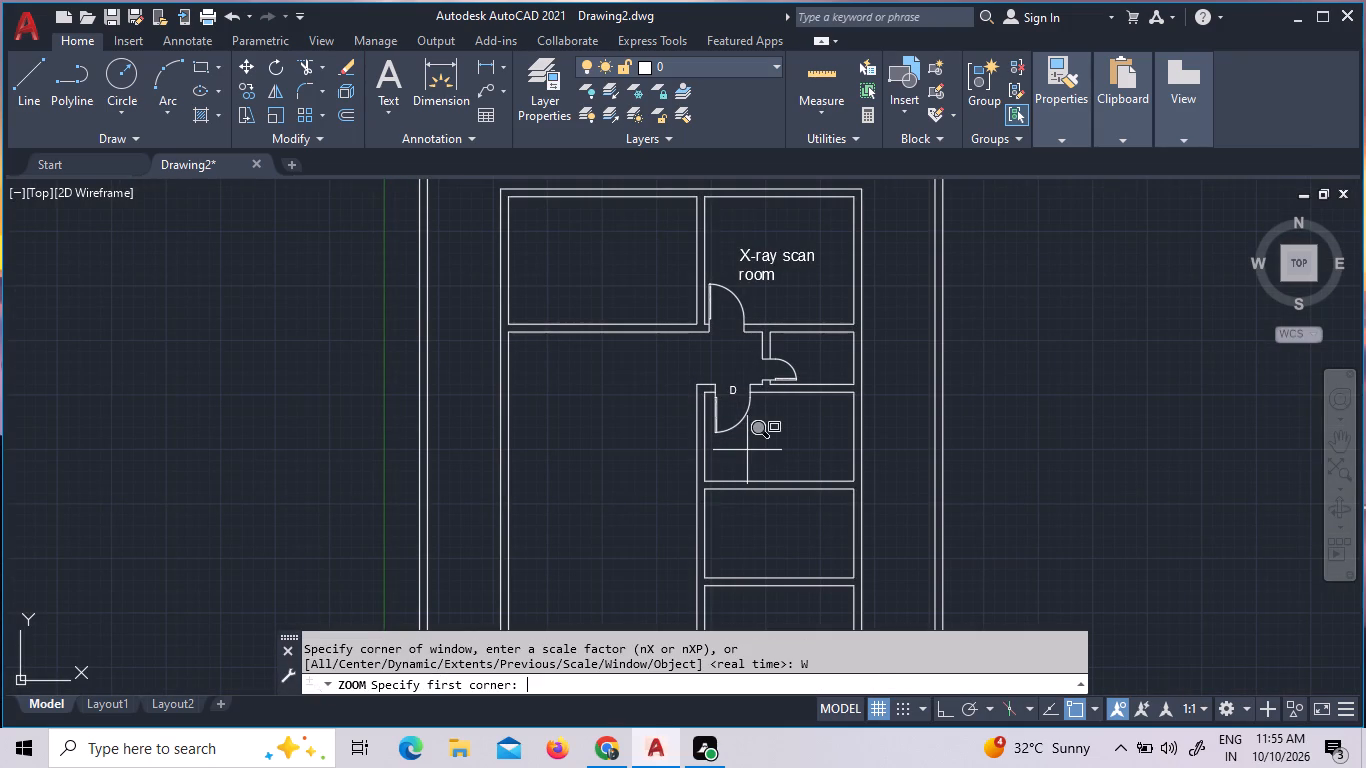
left_click(877, 428)
left_click(648, 272)
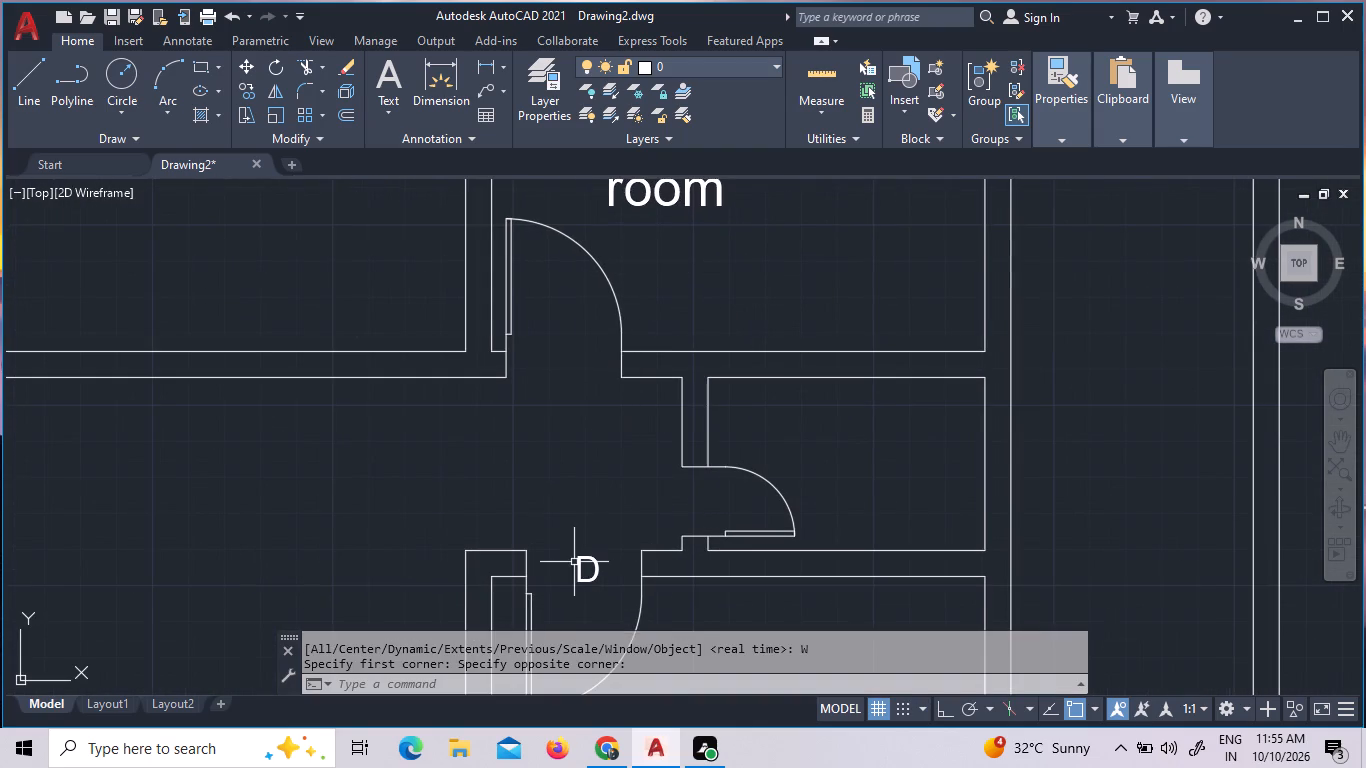
left_click(581, 563)
right_click(581, 563)
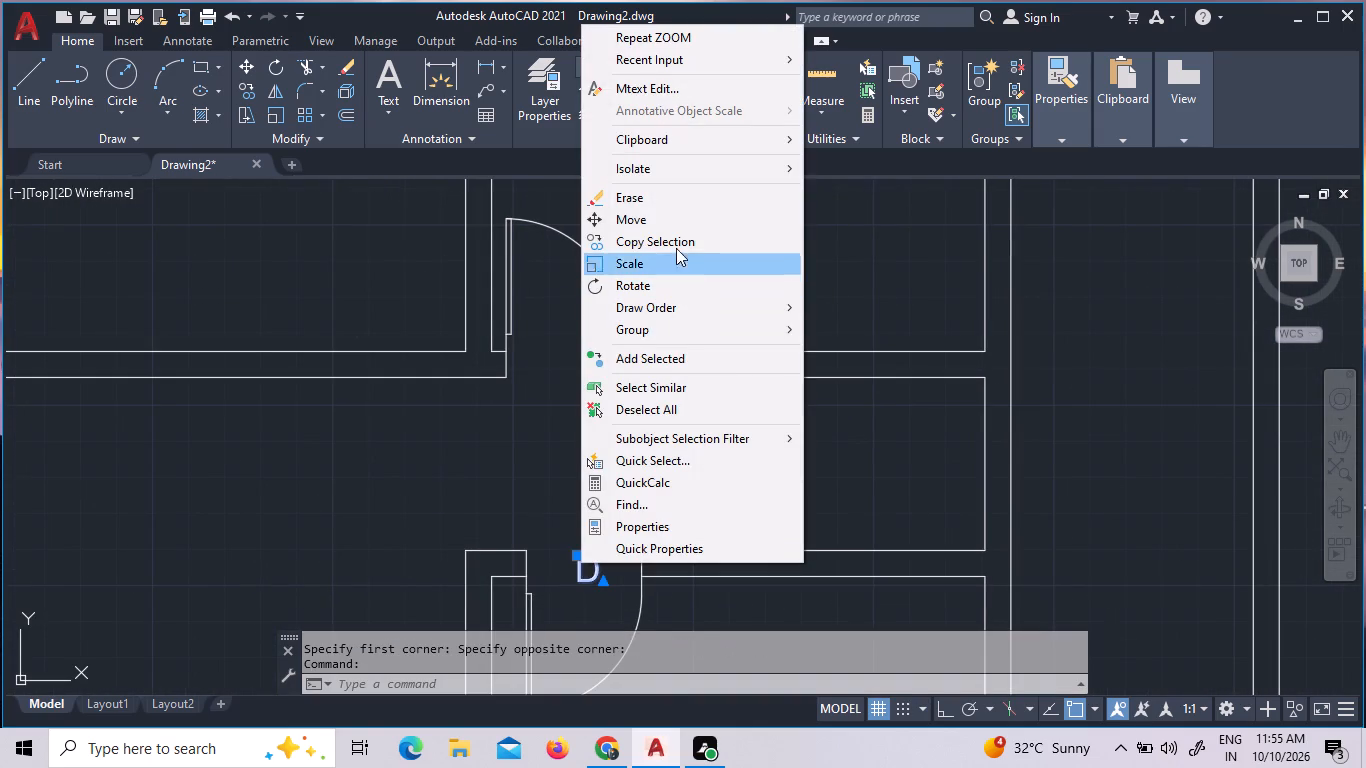
left_click(661, 235)
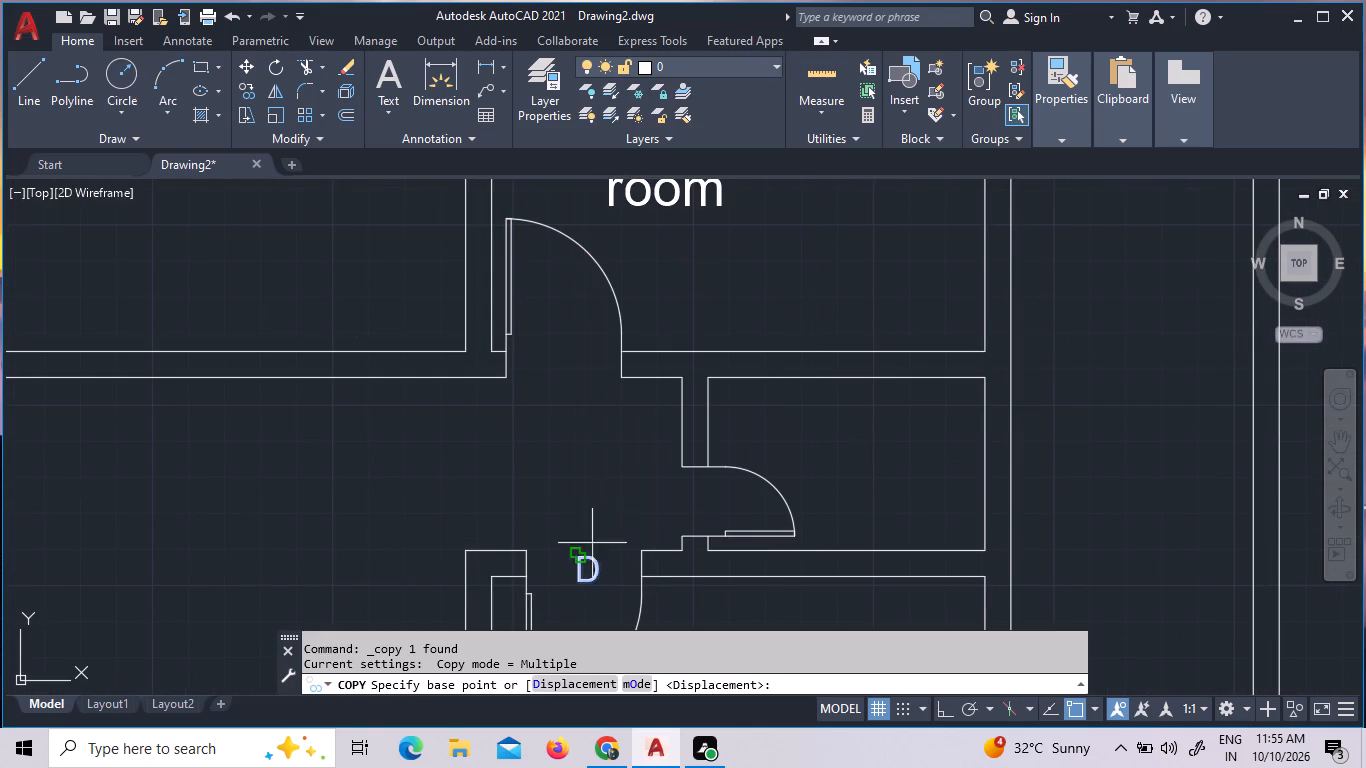
left_click(587, 563)
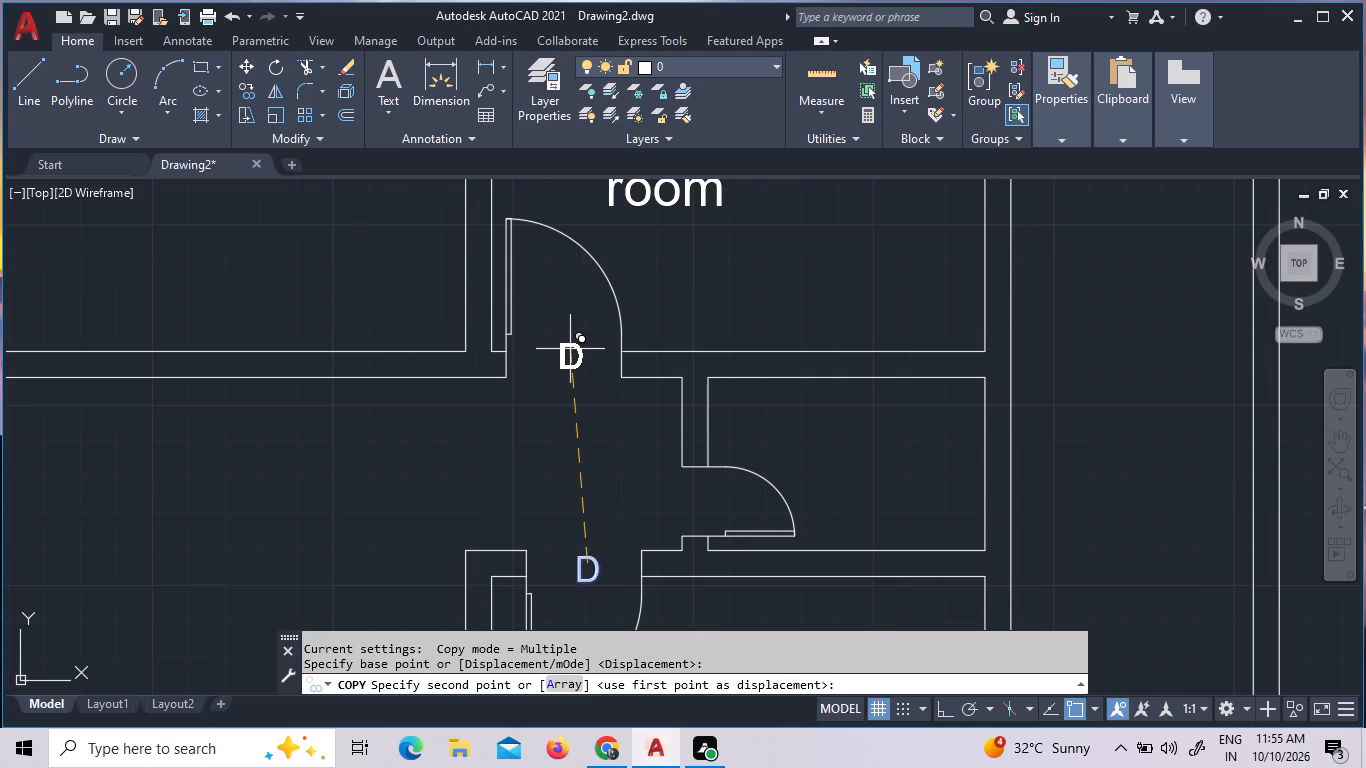
left_click(570, 349)
left_click(714, 491)
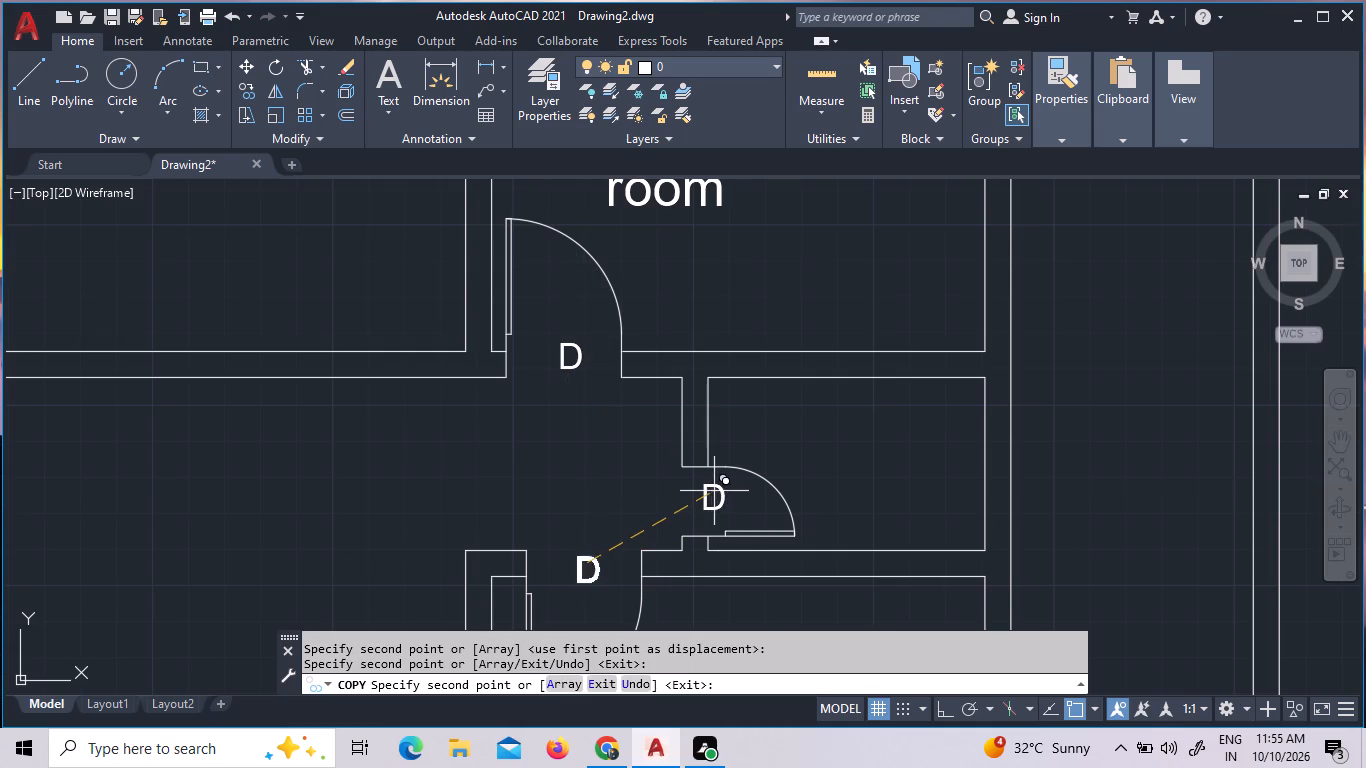
key("Escape")
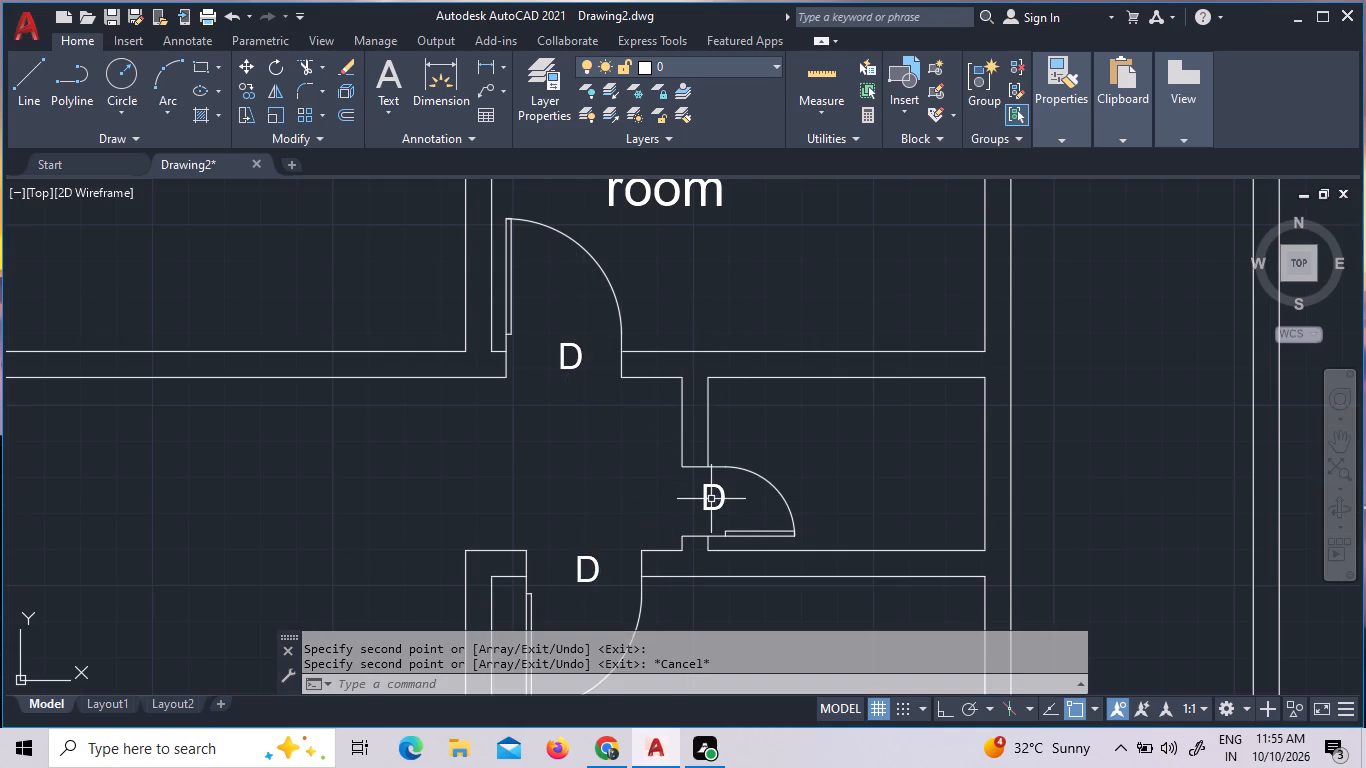
double_click(711, 499)
left_click(533, 450)
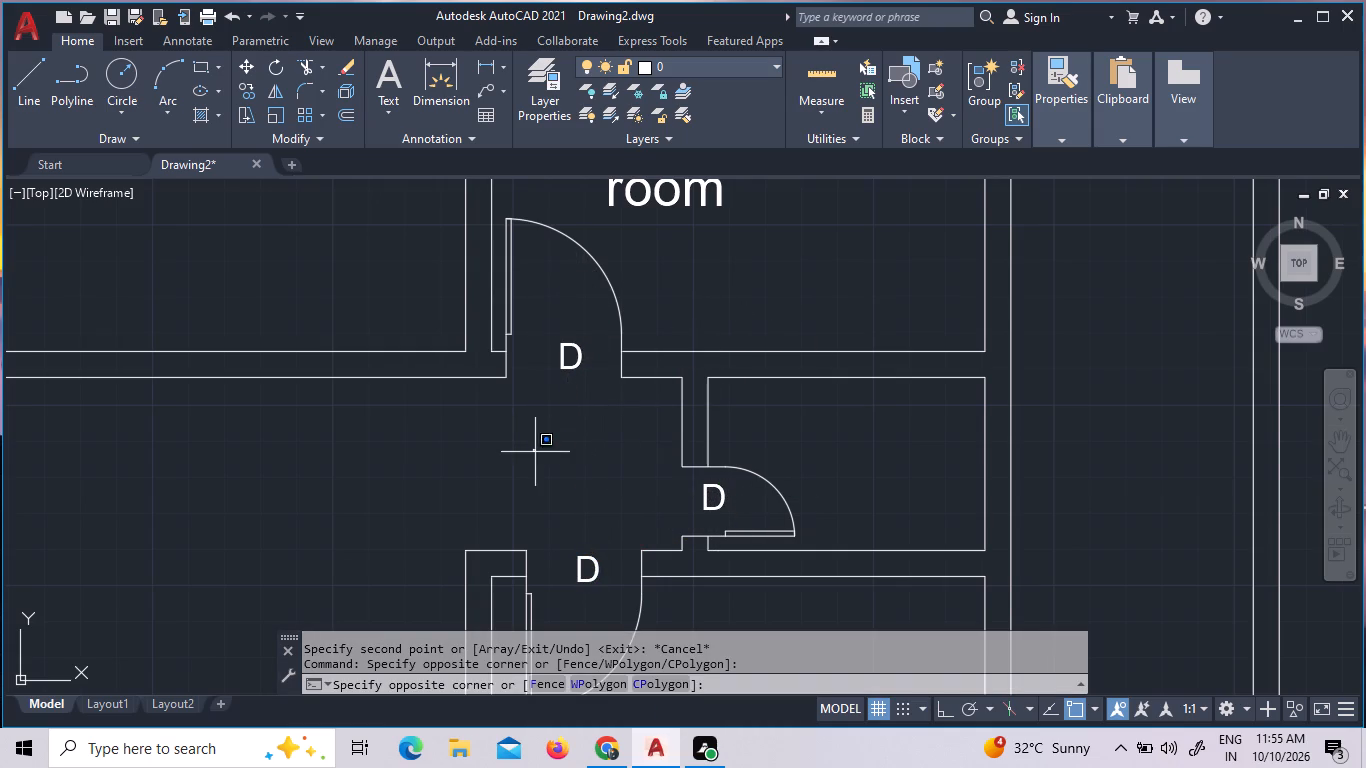
left_click(612, 440)
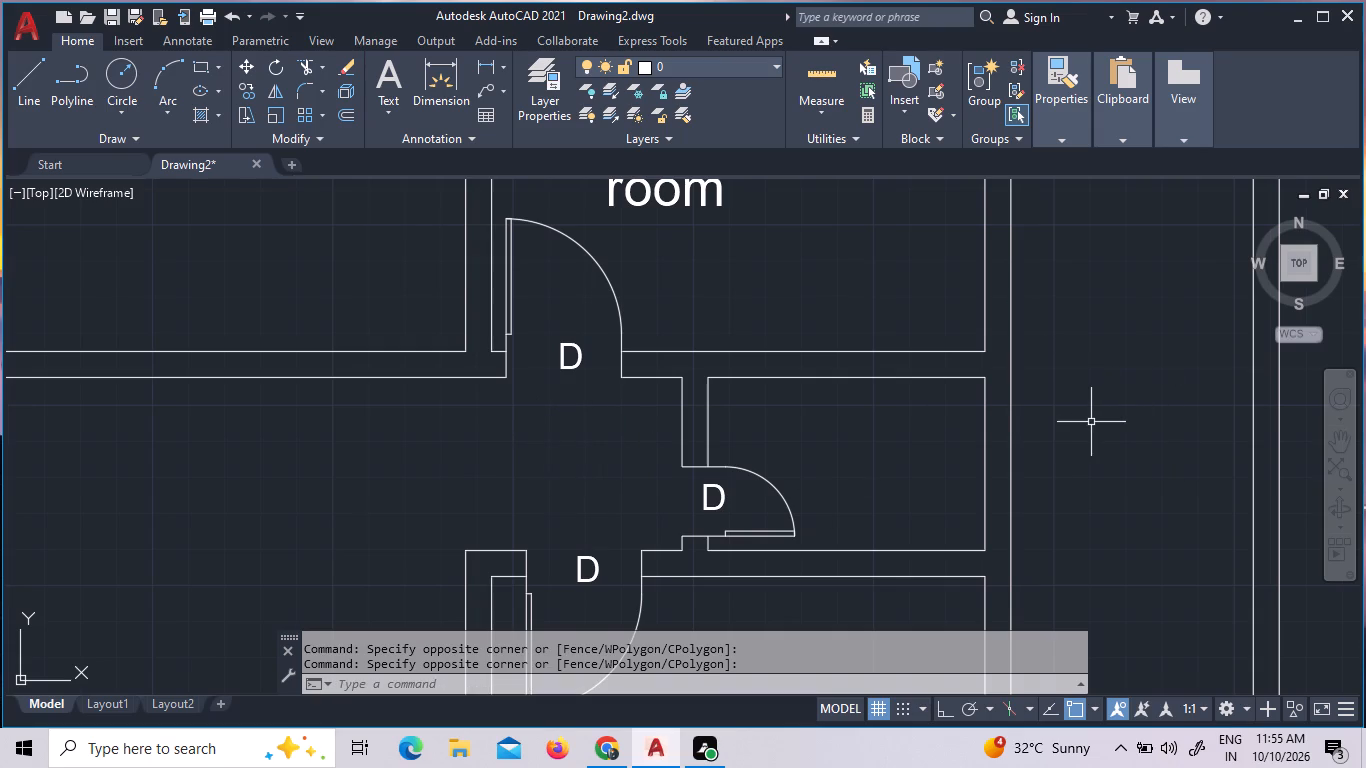
Draw a rectangle 1' long by 9" wide in the open space outside the building's east wall.
left_click(203, 70)
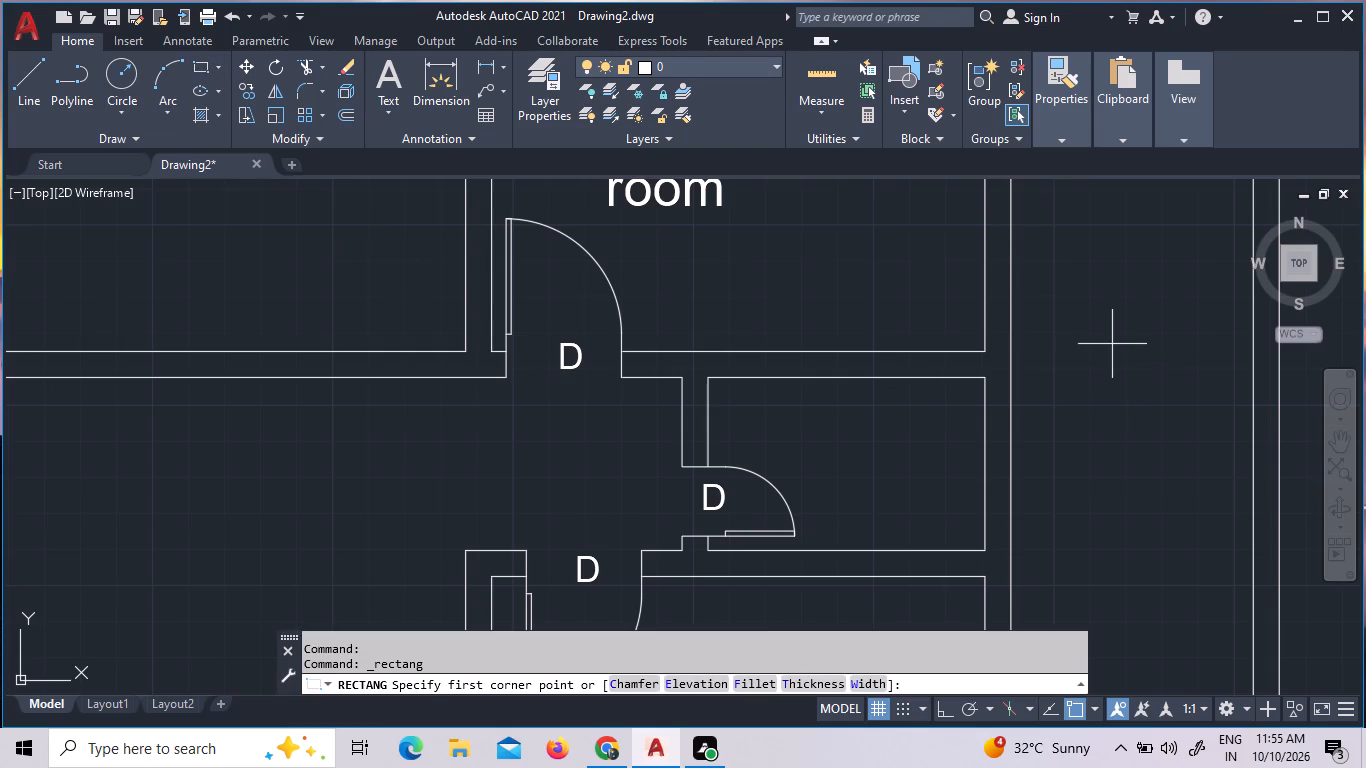
left_click(1089, 360)
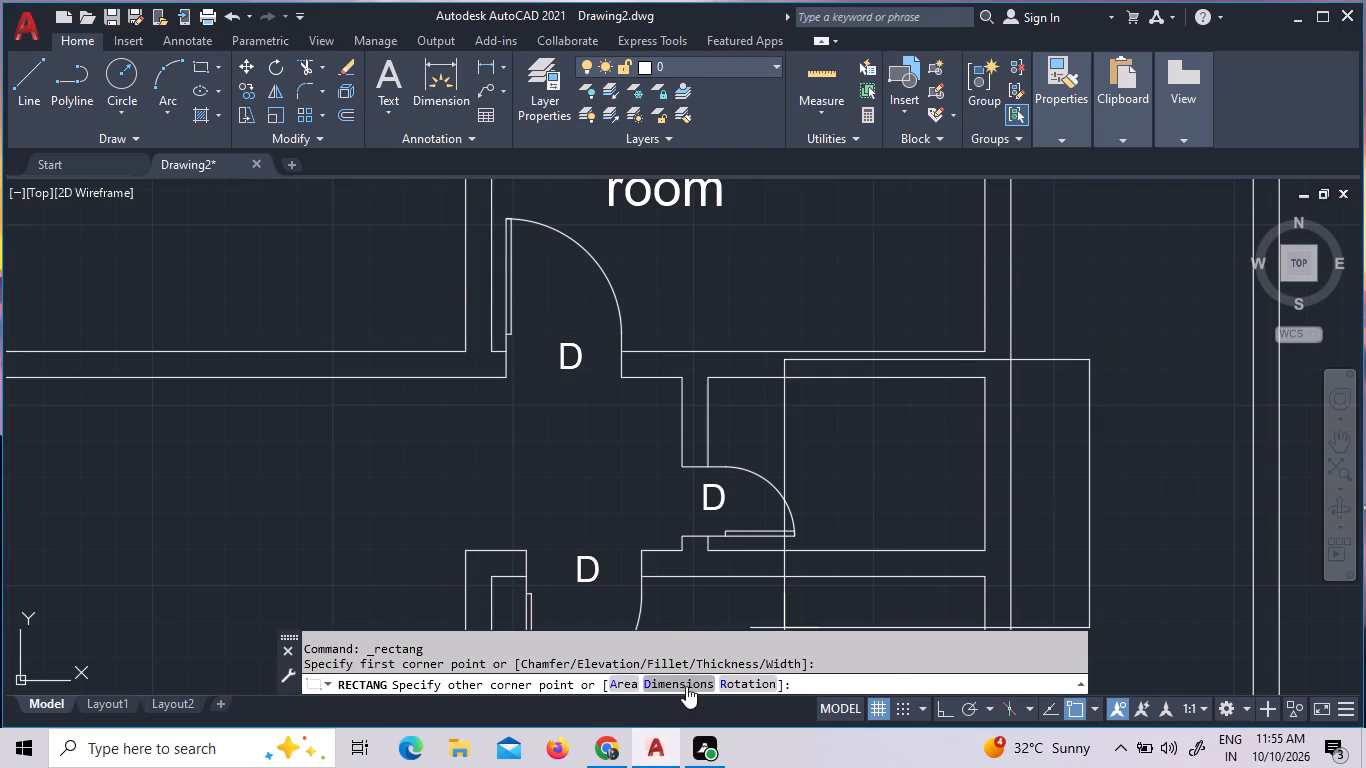
left_click(685, 686)
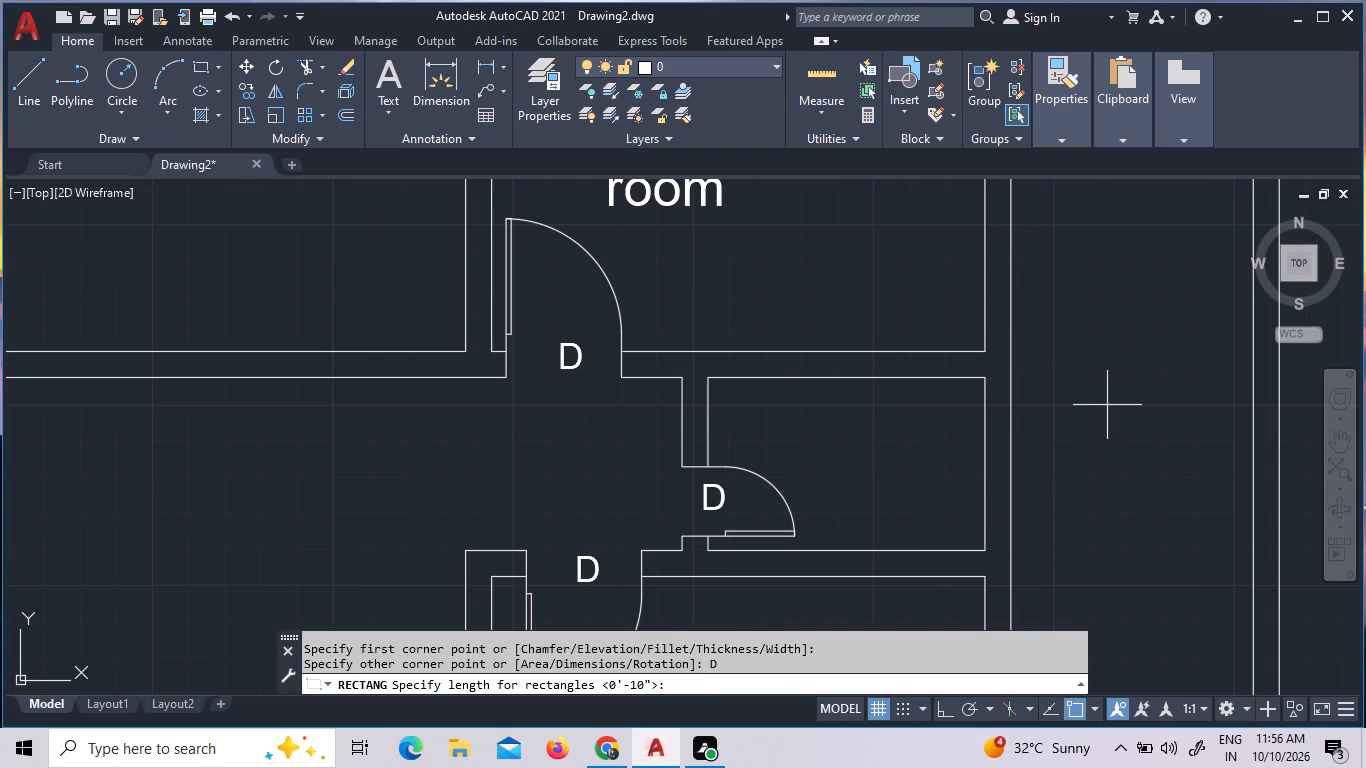
key("1")
key("apostrophe")
key("Return")
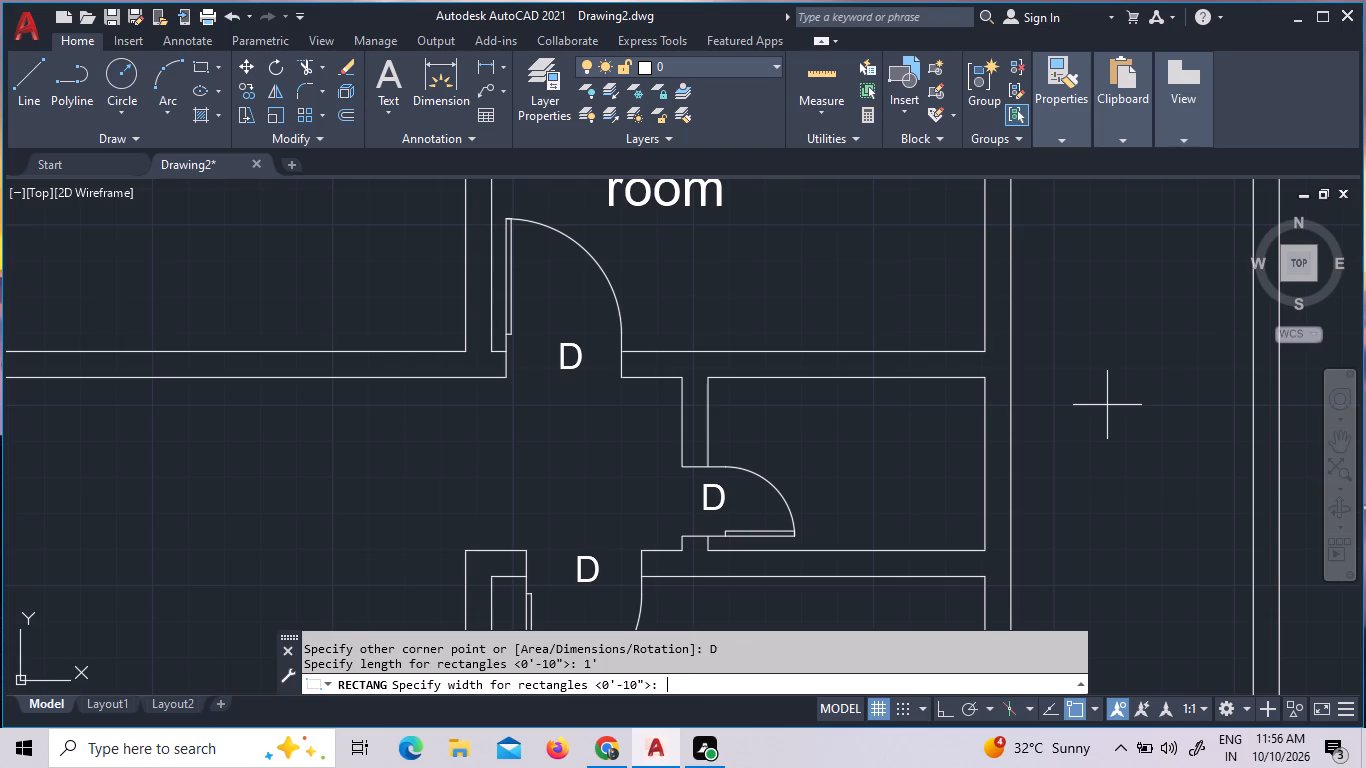
key("9")
key("shift+quotedbl")
key("Return")
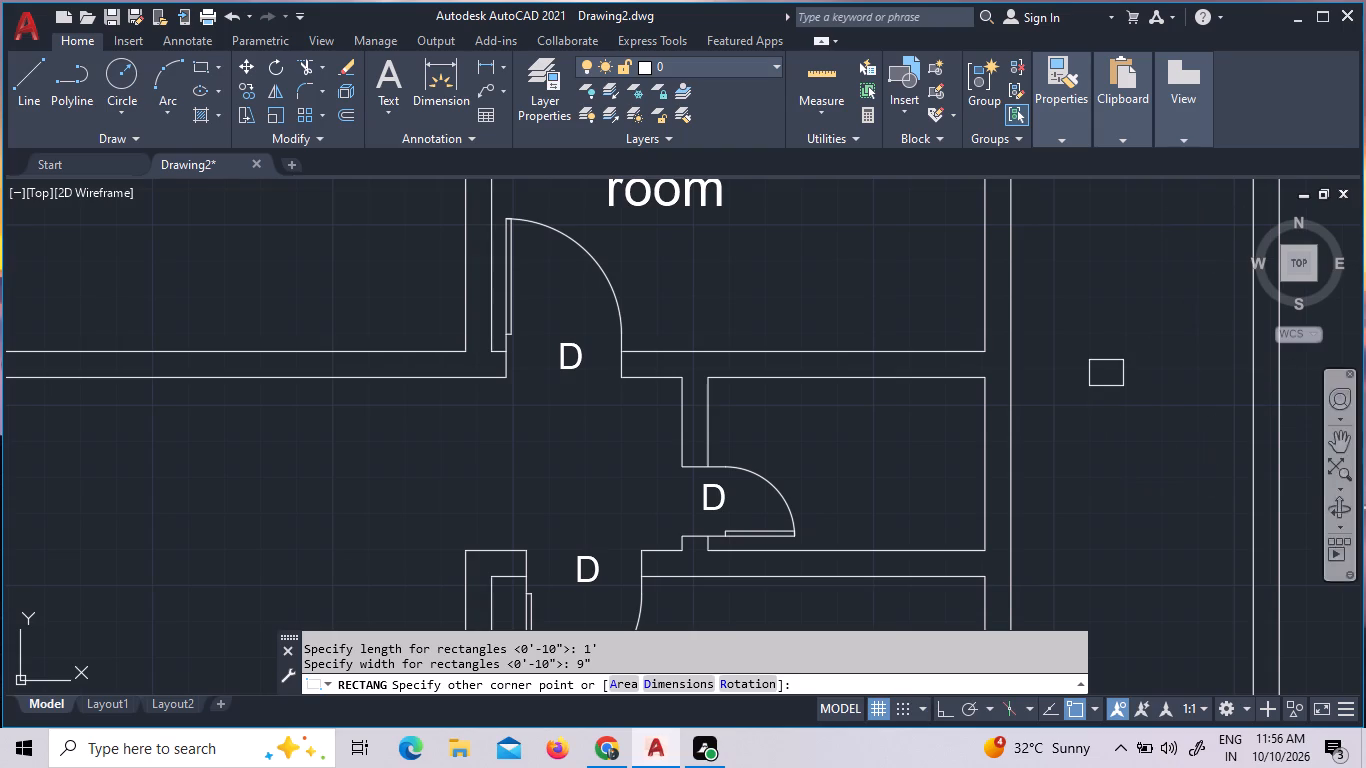
left_click(1172, 270)
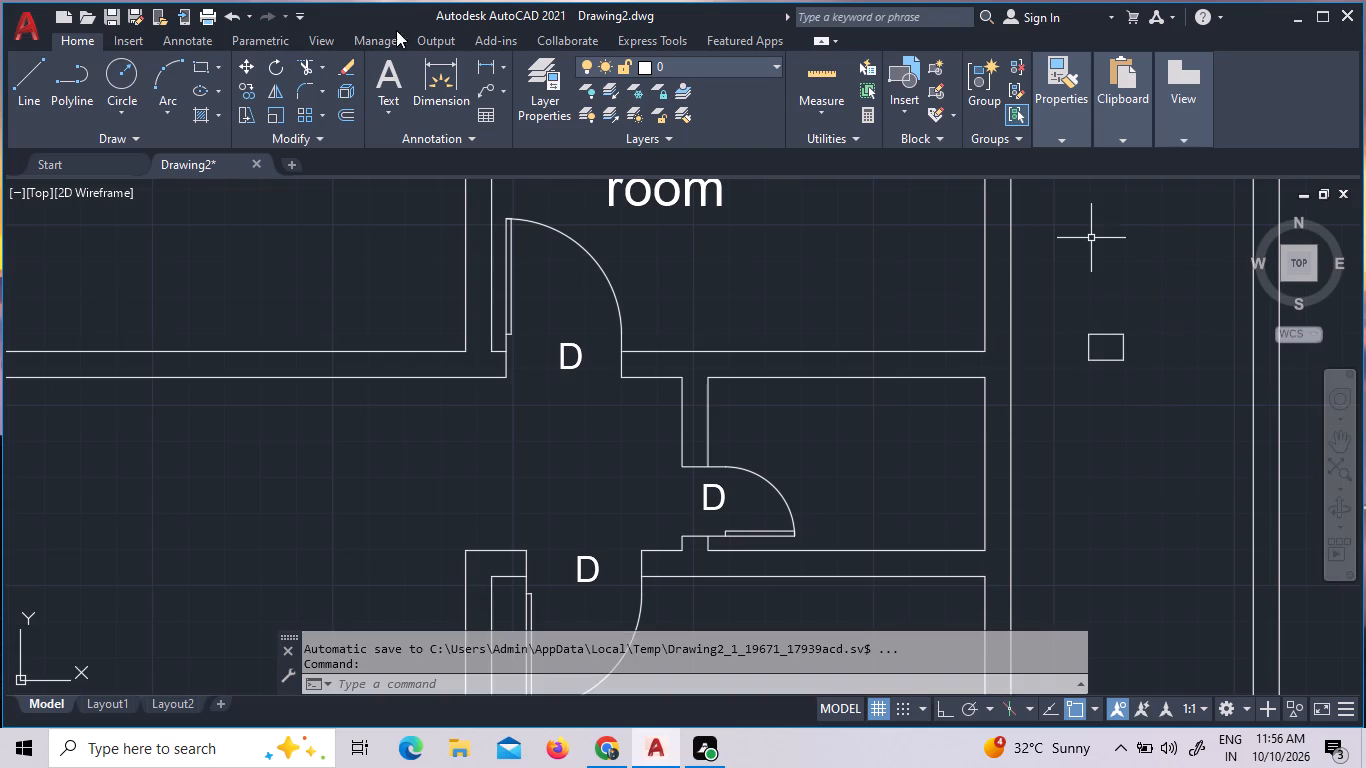
Draw a horizontal line across the middle of the small rectangle, joining the midpoints of its two short sides.
left_click(20, 82)
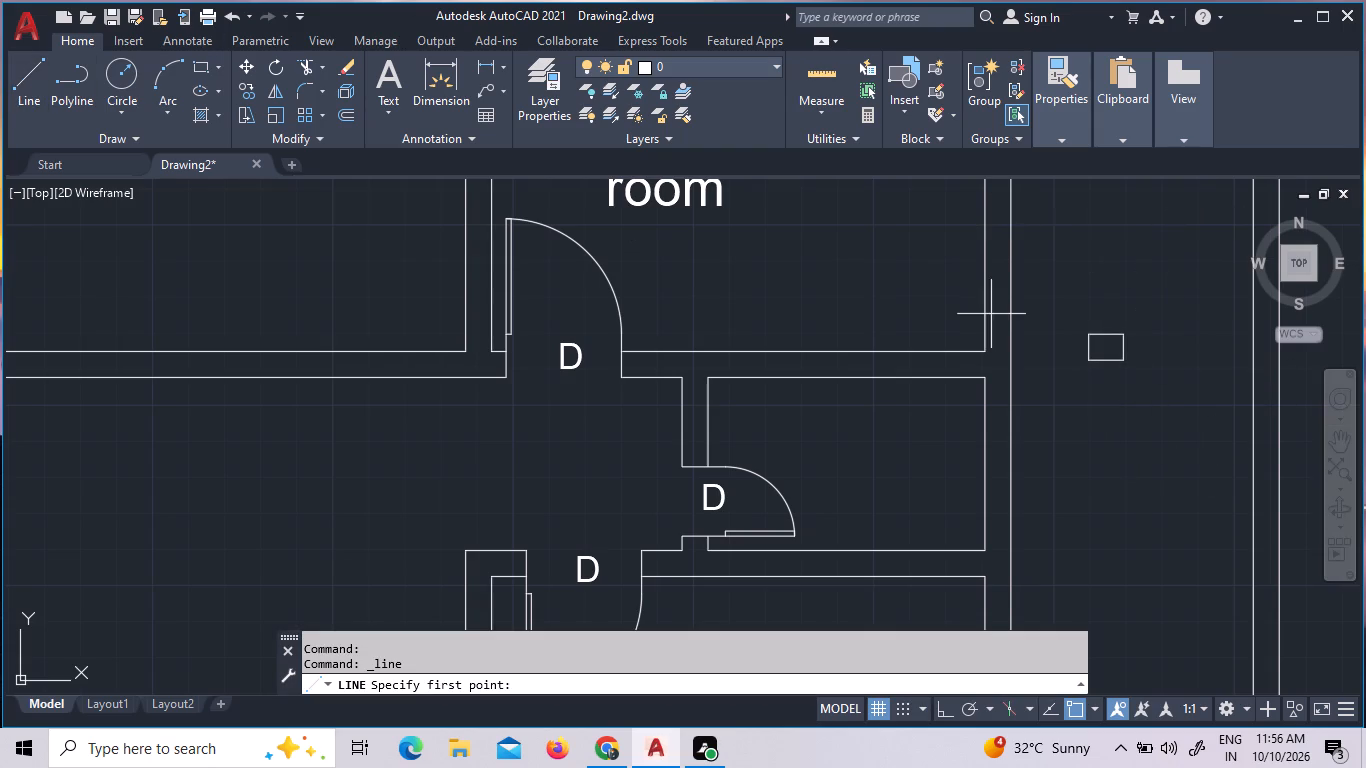
left_click(1091, 346)
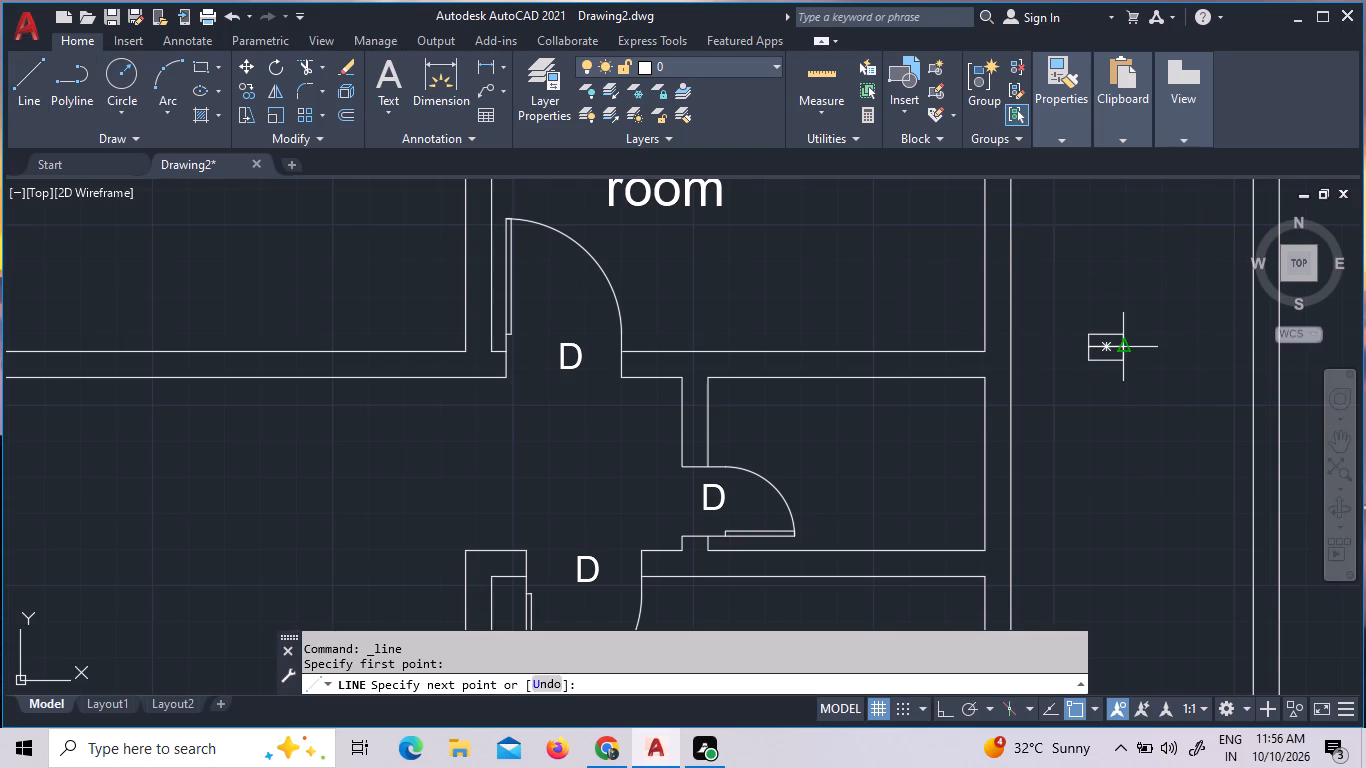
left_click(1128, 346)
key("Escape")
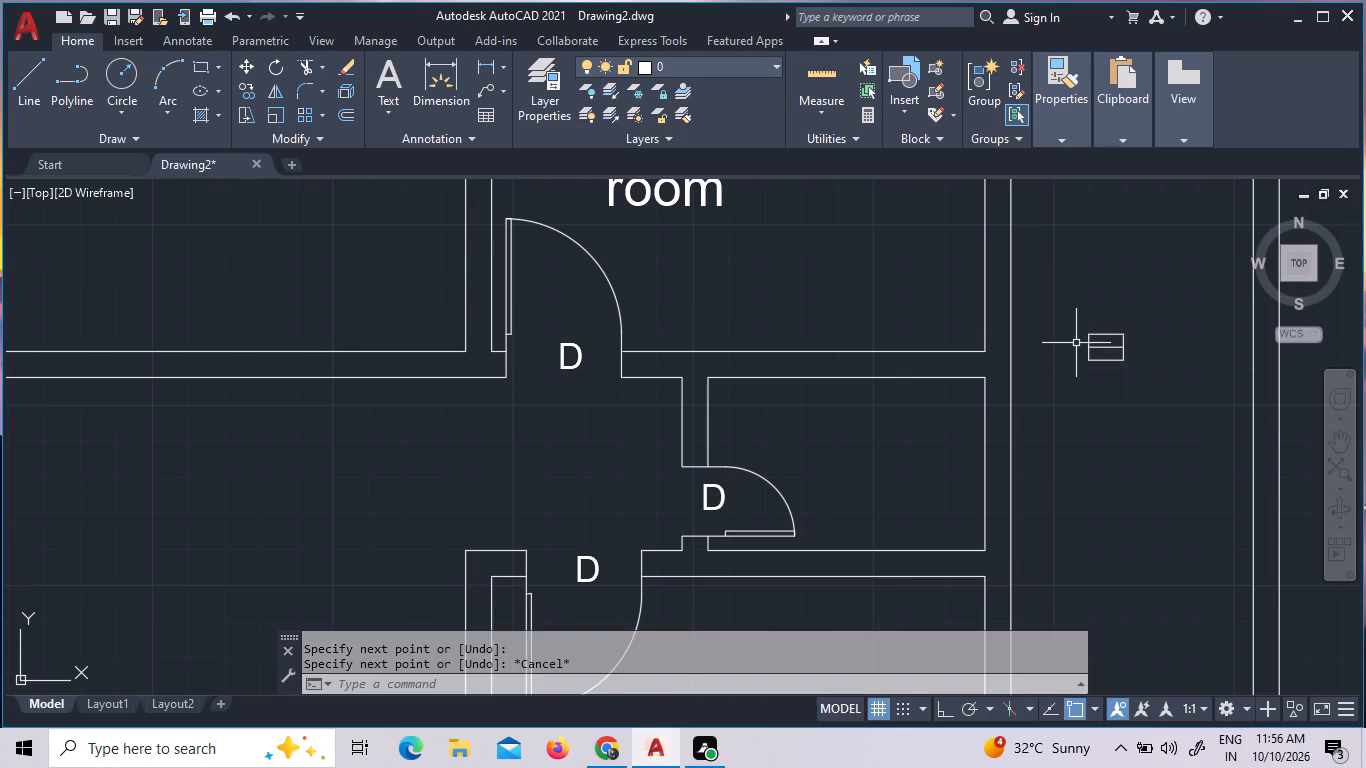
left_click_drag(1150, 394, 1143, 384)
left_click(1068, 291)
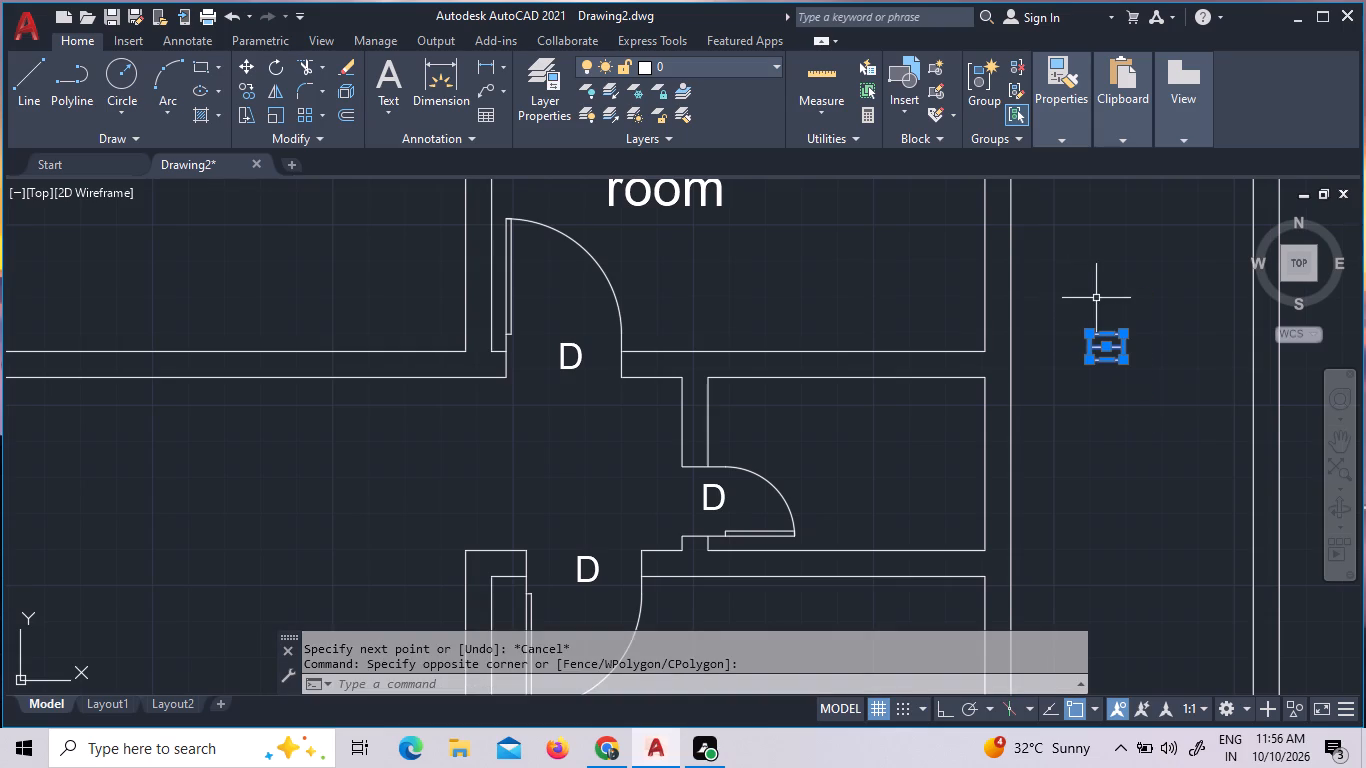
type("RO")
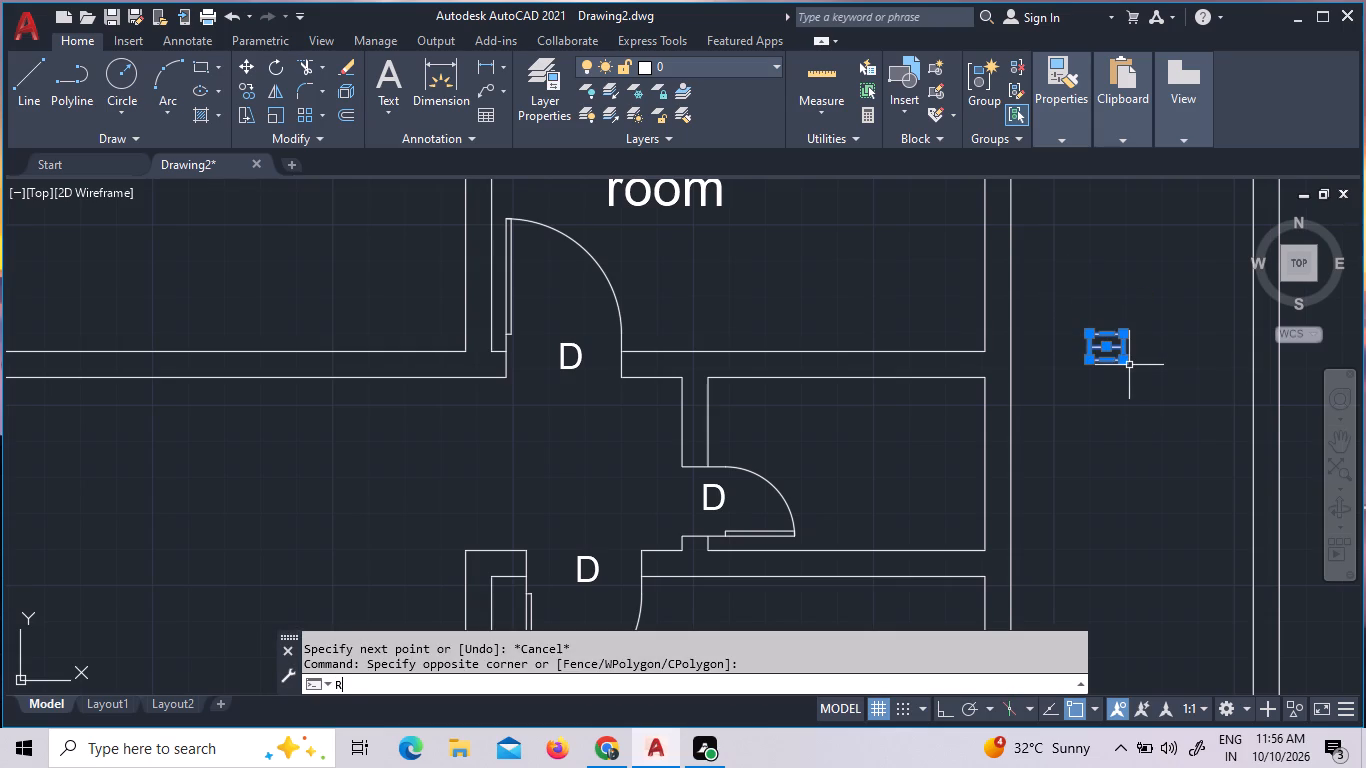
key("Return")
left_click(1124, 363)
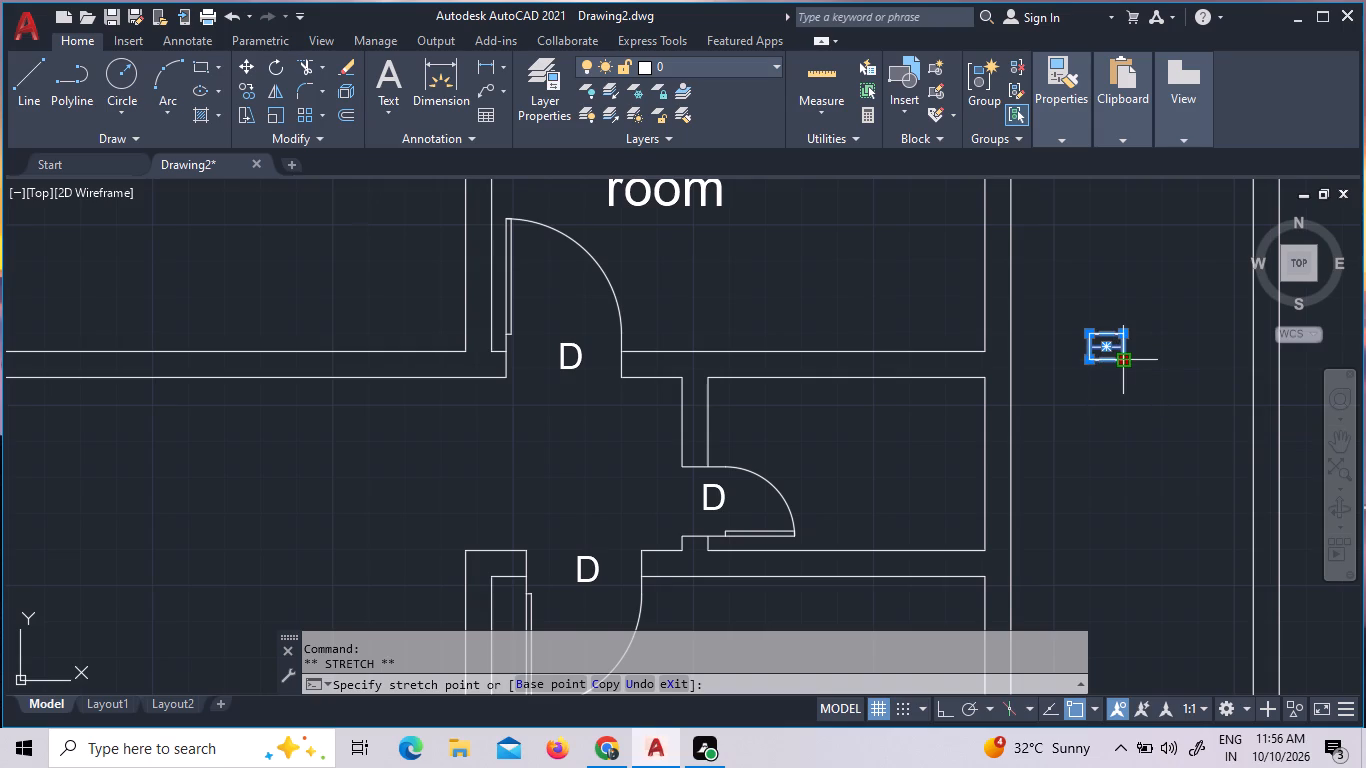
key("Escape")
Rotate the small rectangle and its centre line a quarter turn about the rectangle's upper right corner so it stands upright.
left_click(1154, 384)
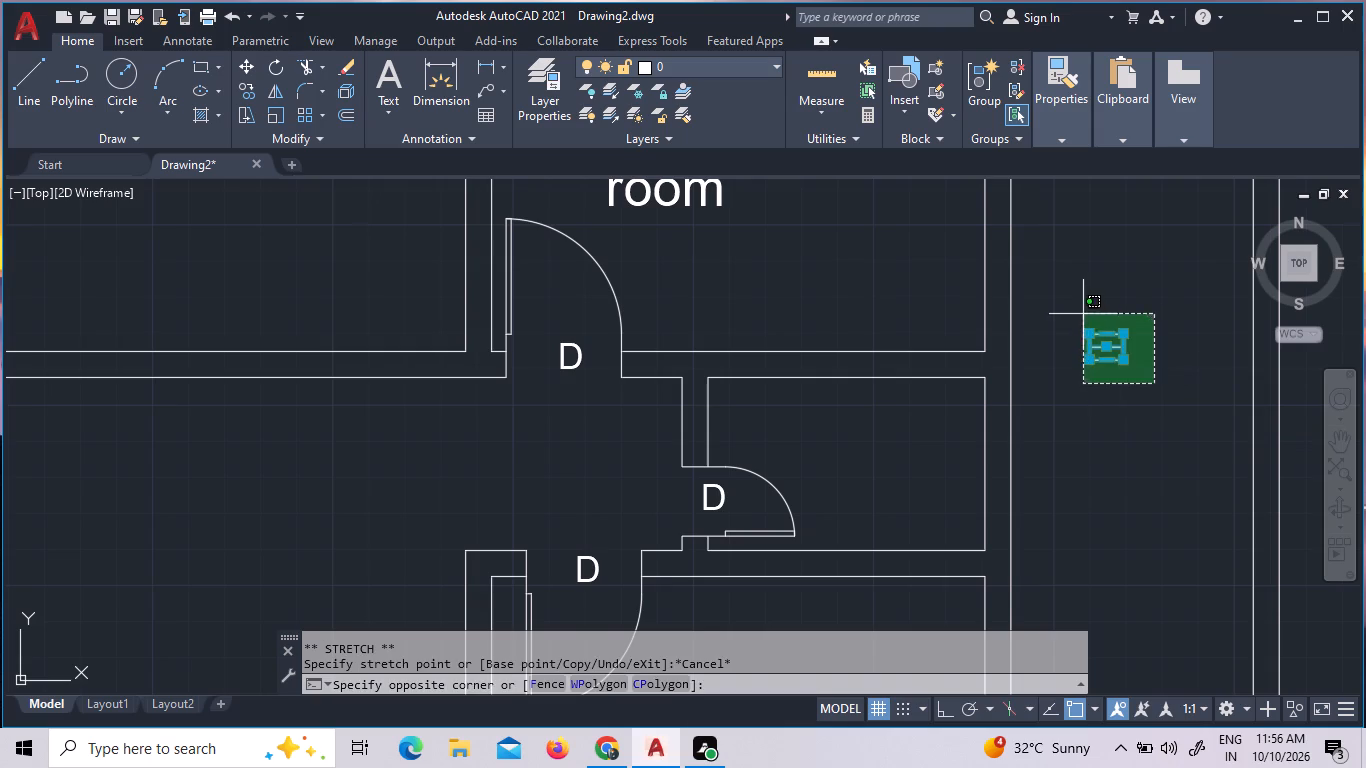
left_click(1081, 314)
right_click(1080, 313)
left_click(1158, 474)
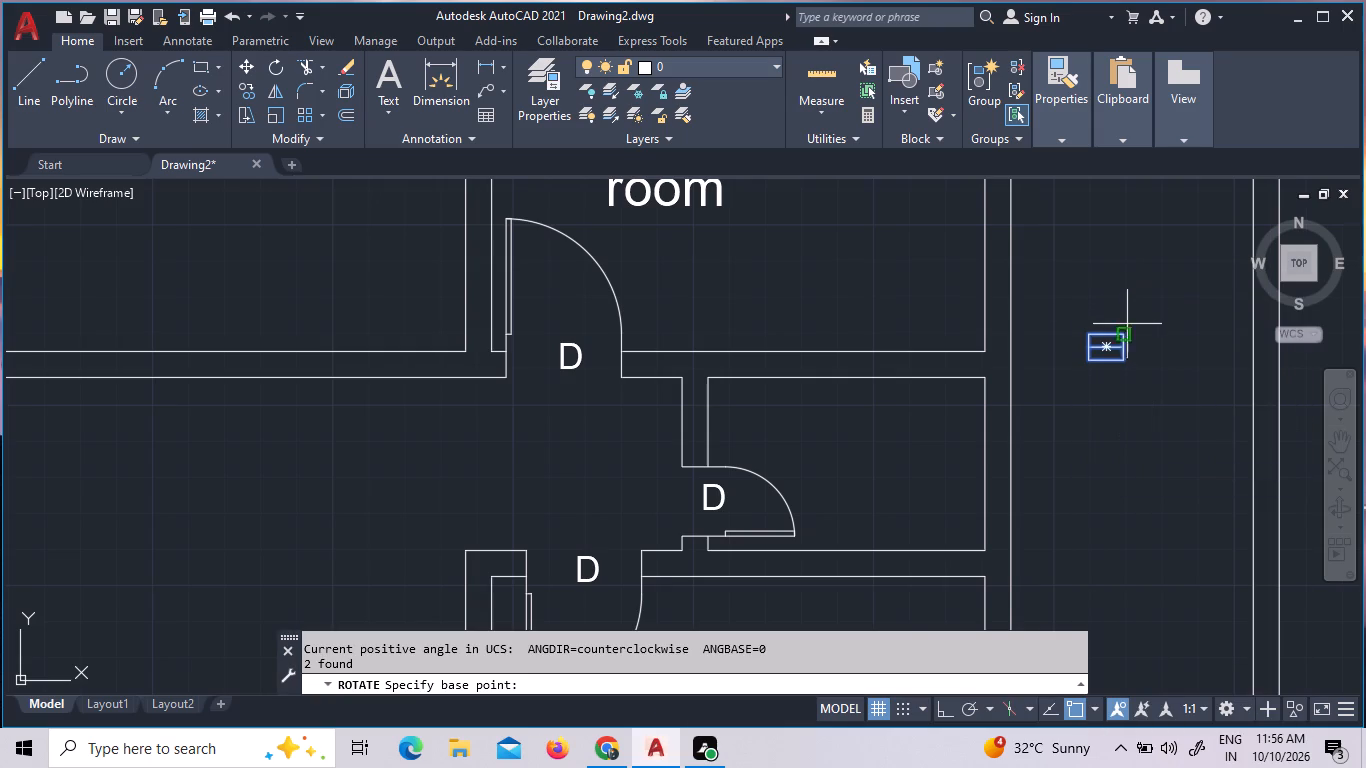
left_click(1124, 333)
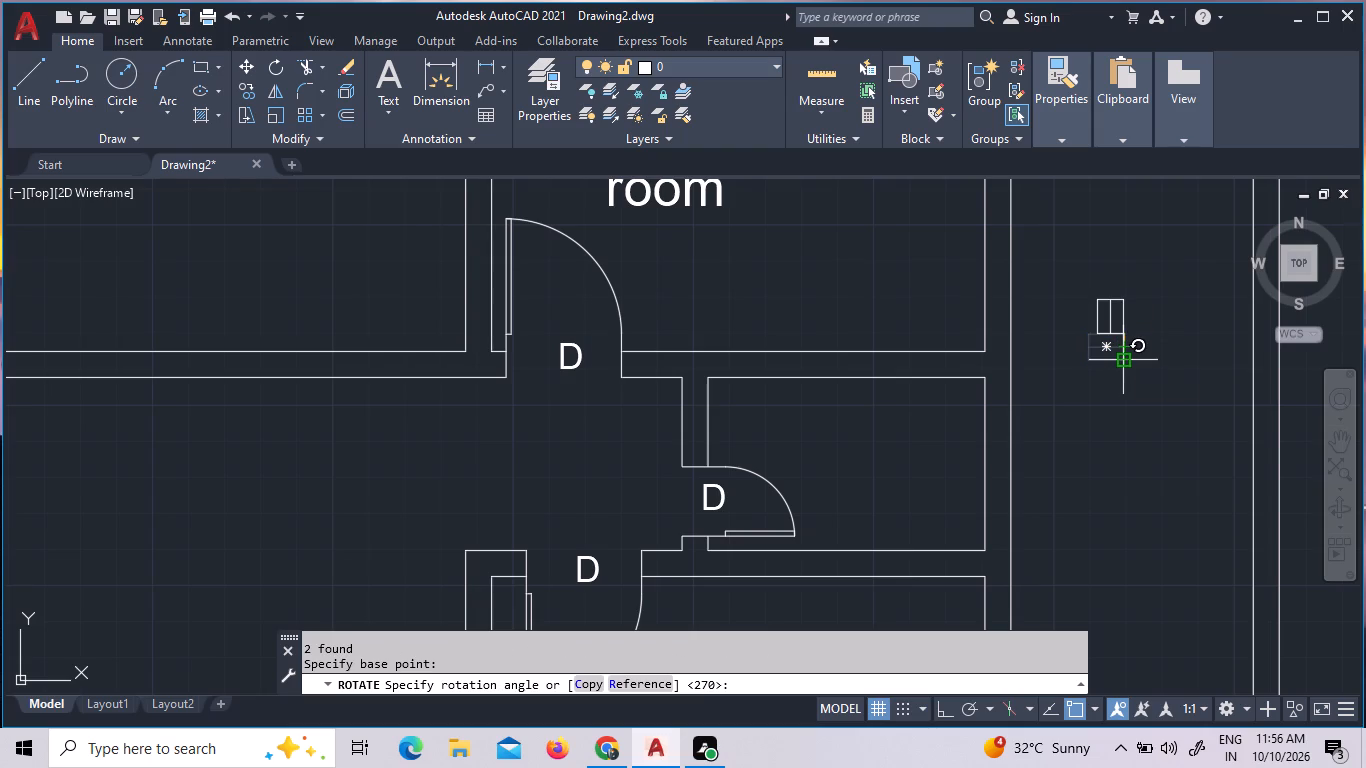
left_click(1121, 364)
Copy the upright rectangle with its centre line to the inner face of the small room's east wall, near mid-height.
left_click(1153, 357)
left_click(1072, 269)
right_click(1072, 269)
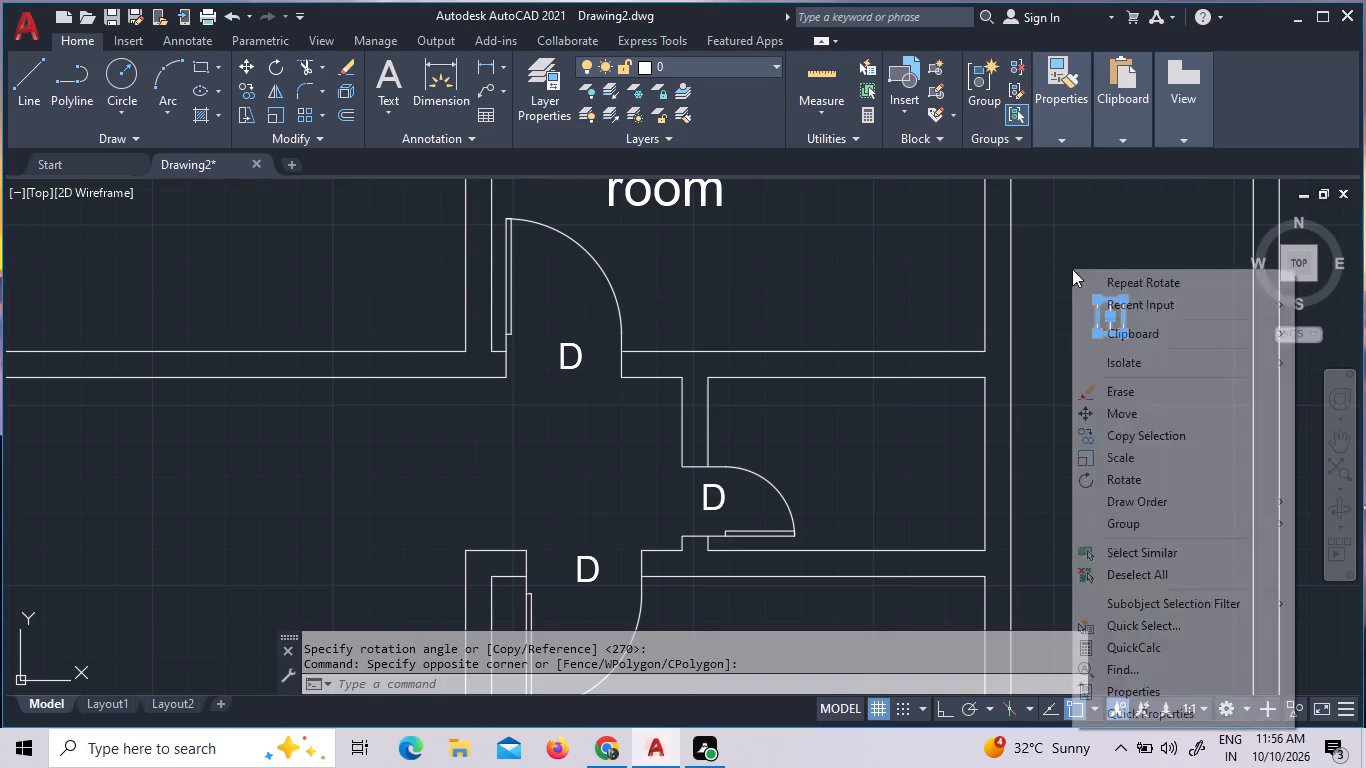
left_click(1133, 429)
left_click(1121, 324)
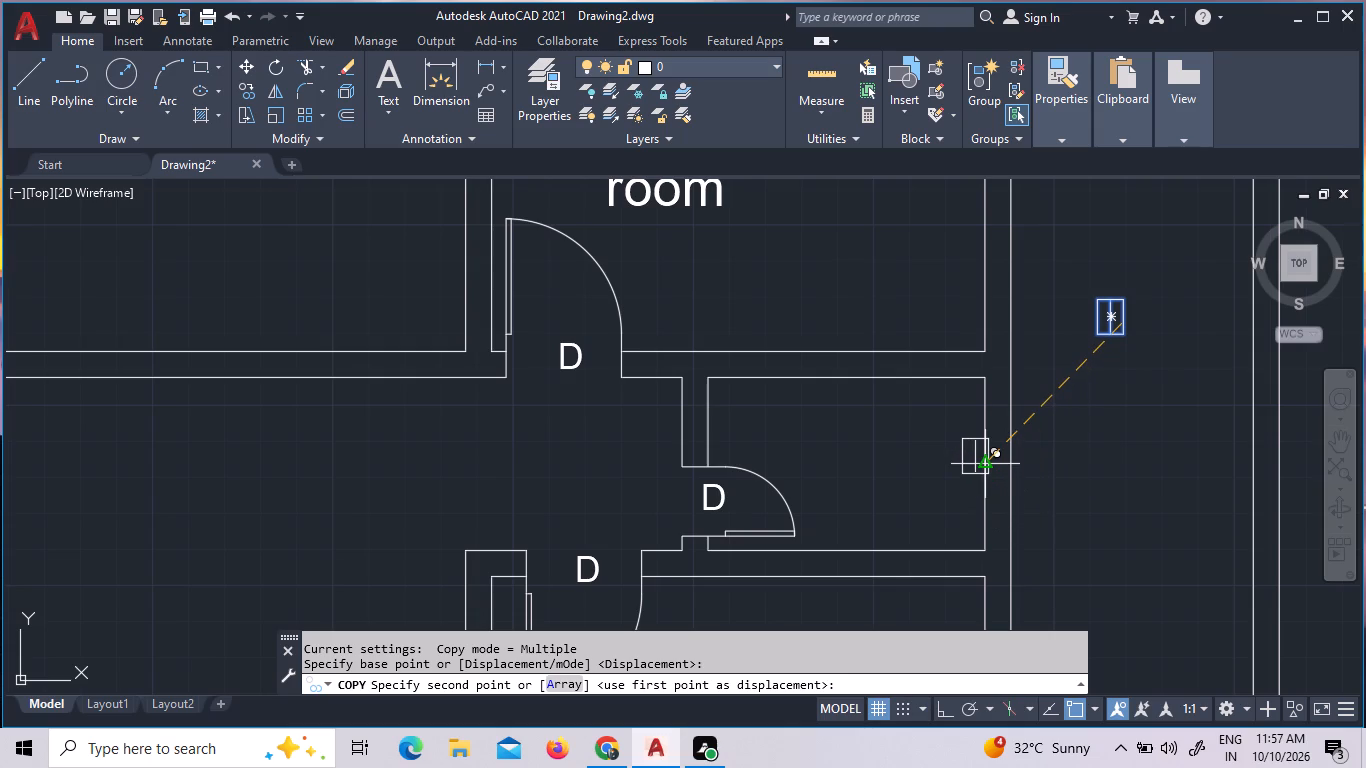
left_click(986, 468)
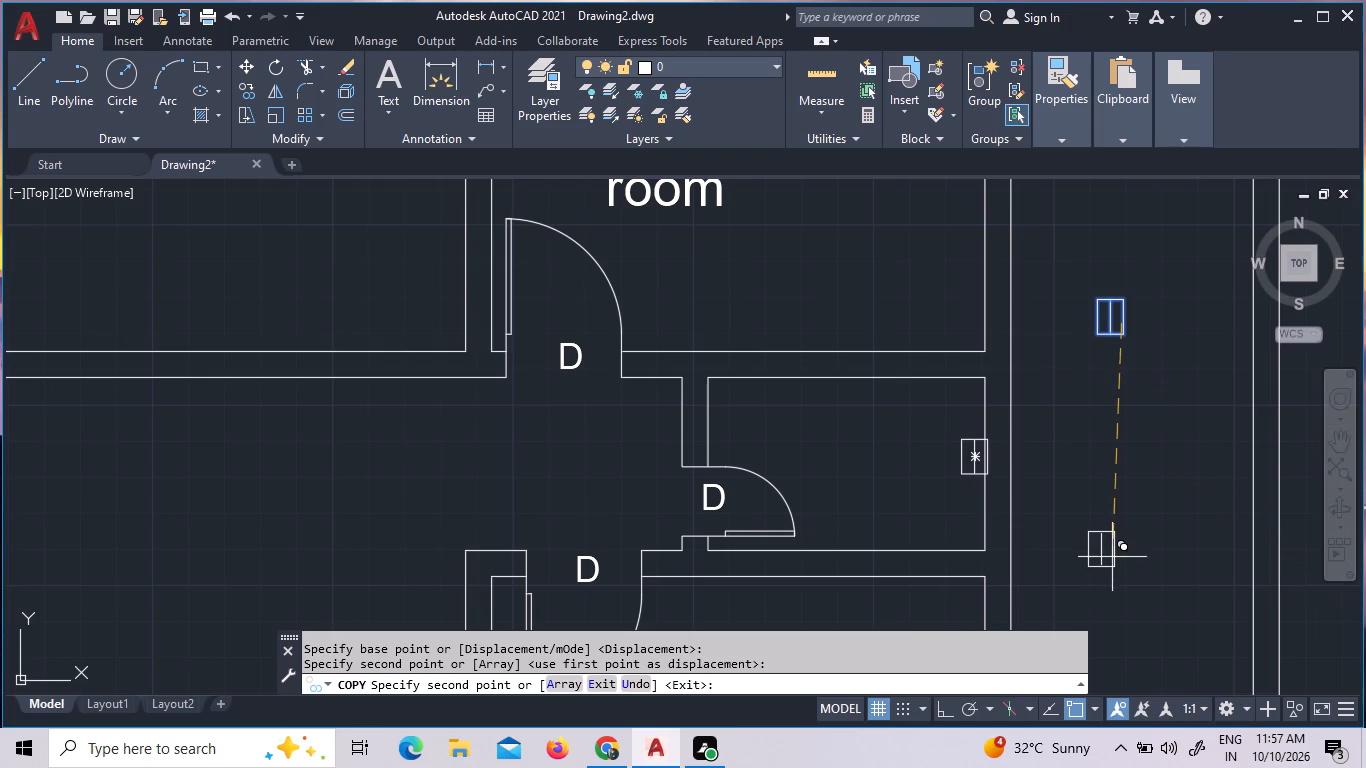
key("Escape")
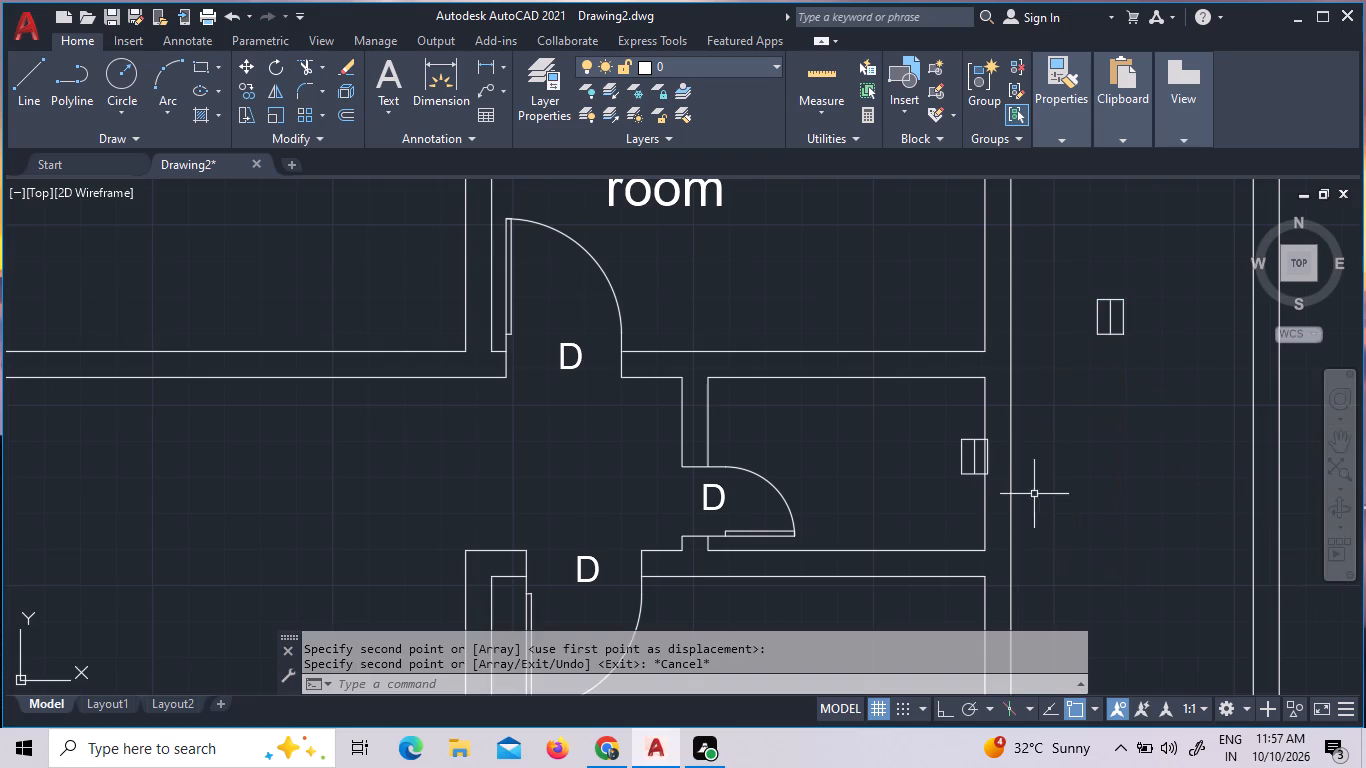
Move the copied opening symbol with its centre line outward from the small room so it is centred on the east wall's outer line.
left_click(997, 470)
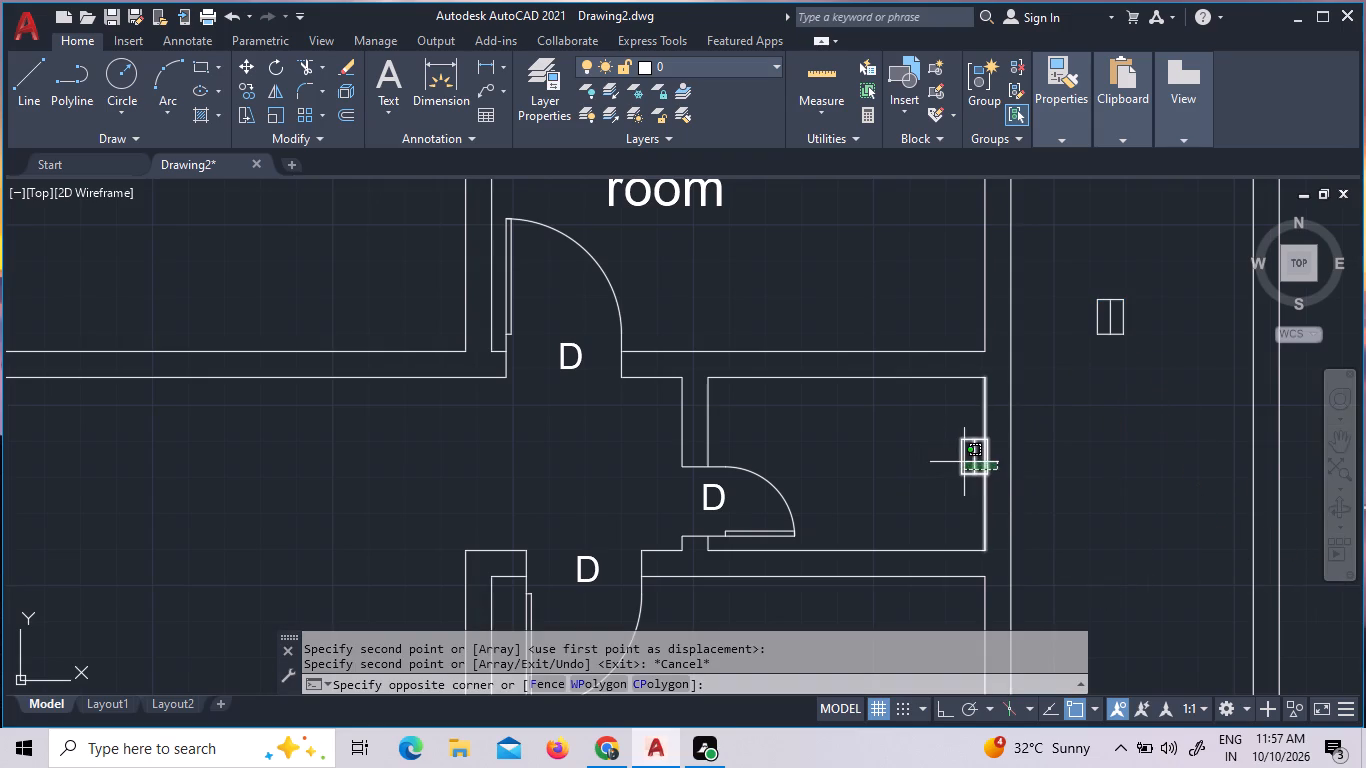
left_click(987, 470)
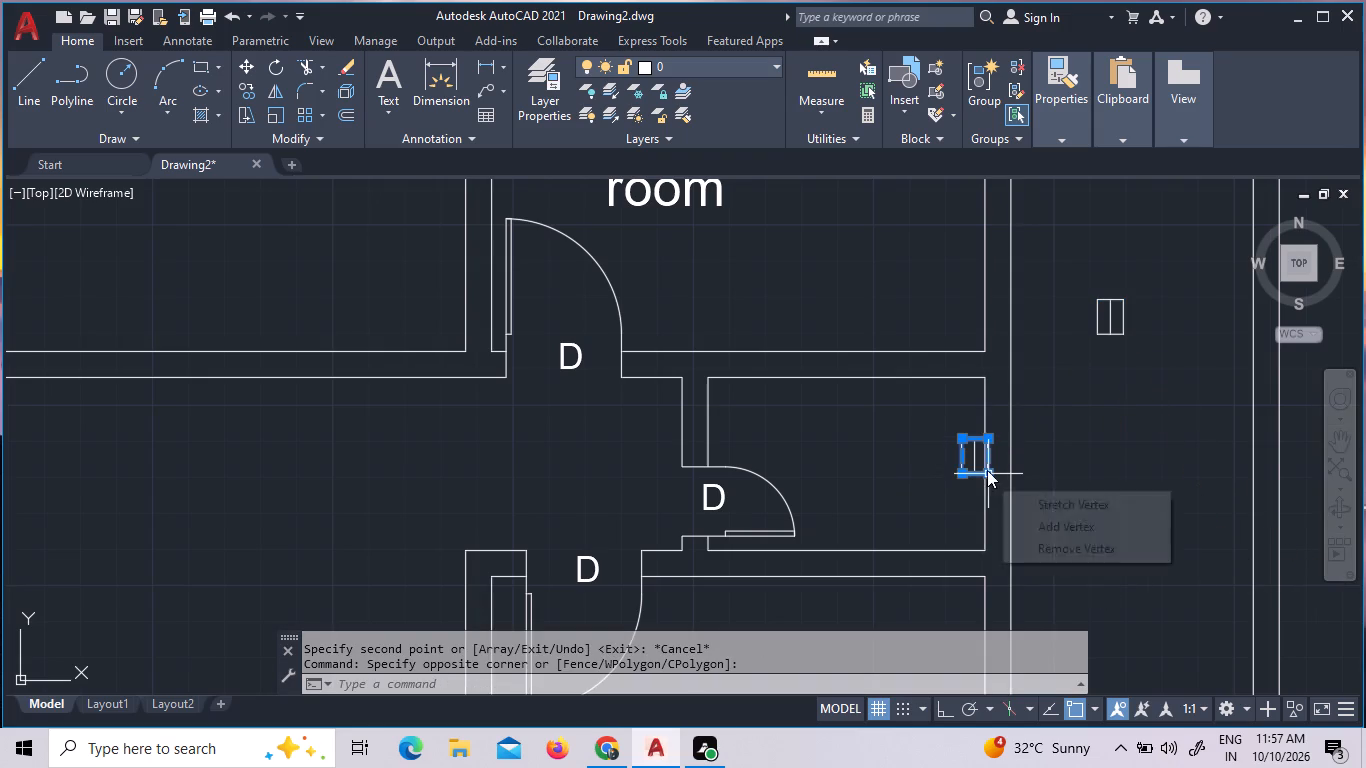
left_click(976, 458)
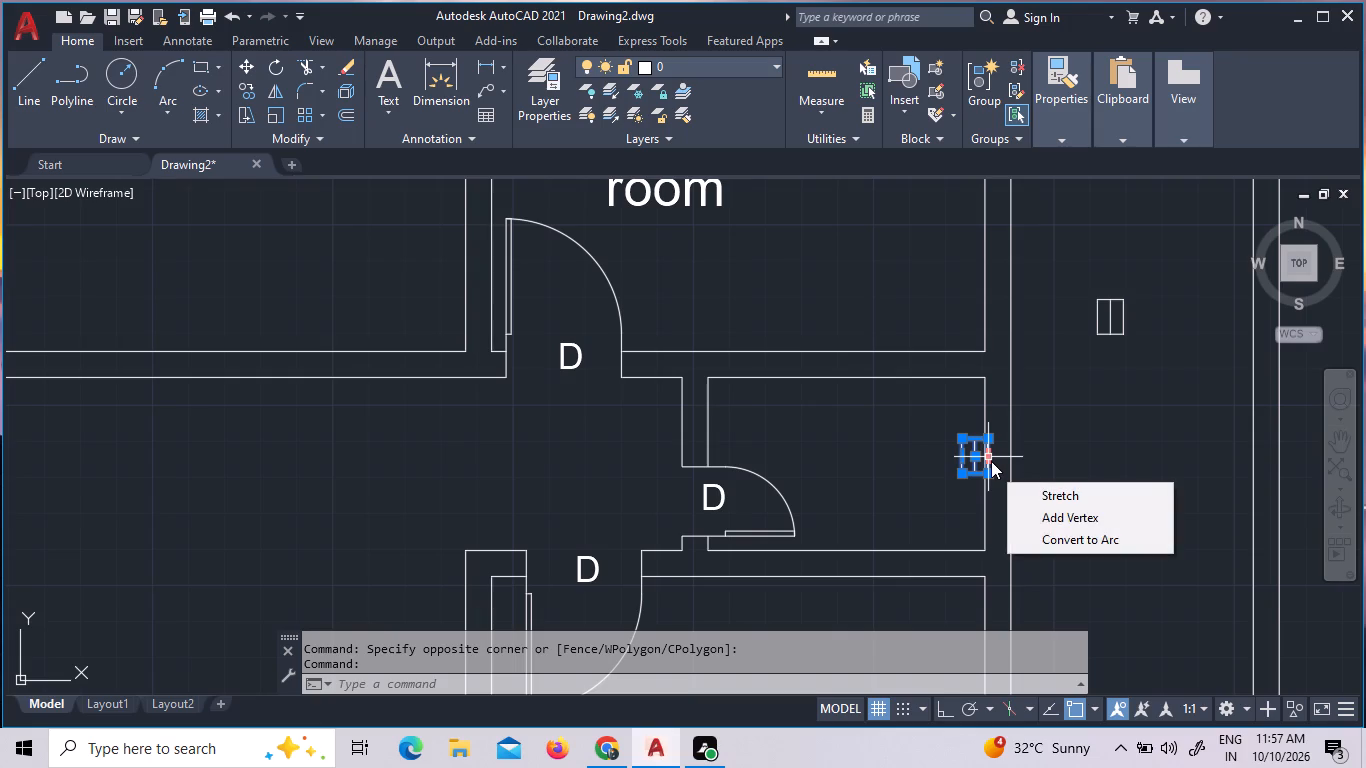
right_click(1071, 443)
left_click(1168, 423)
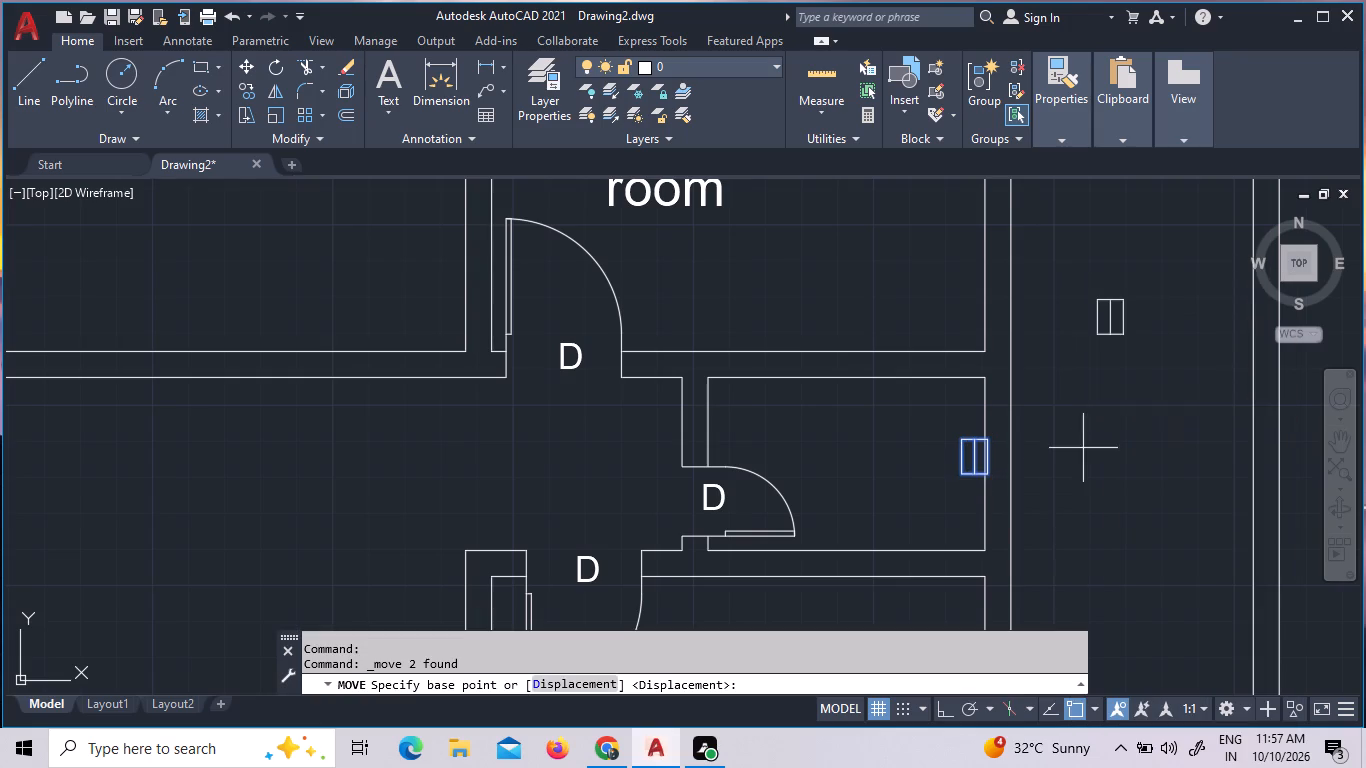
left_click(980, 457)
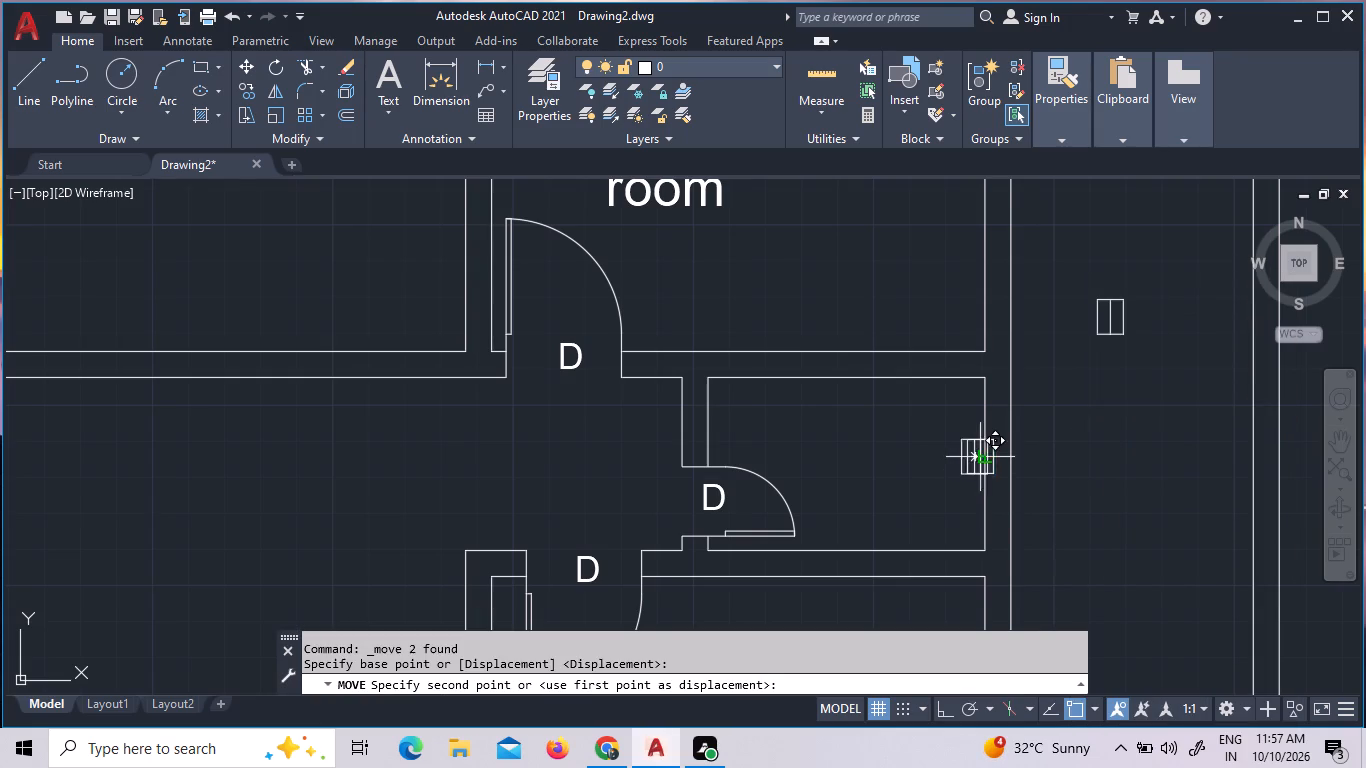
left_click(1012, 458)
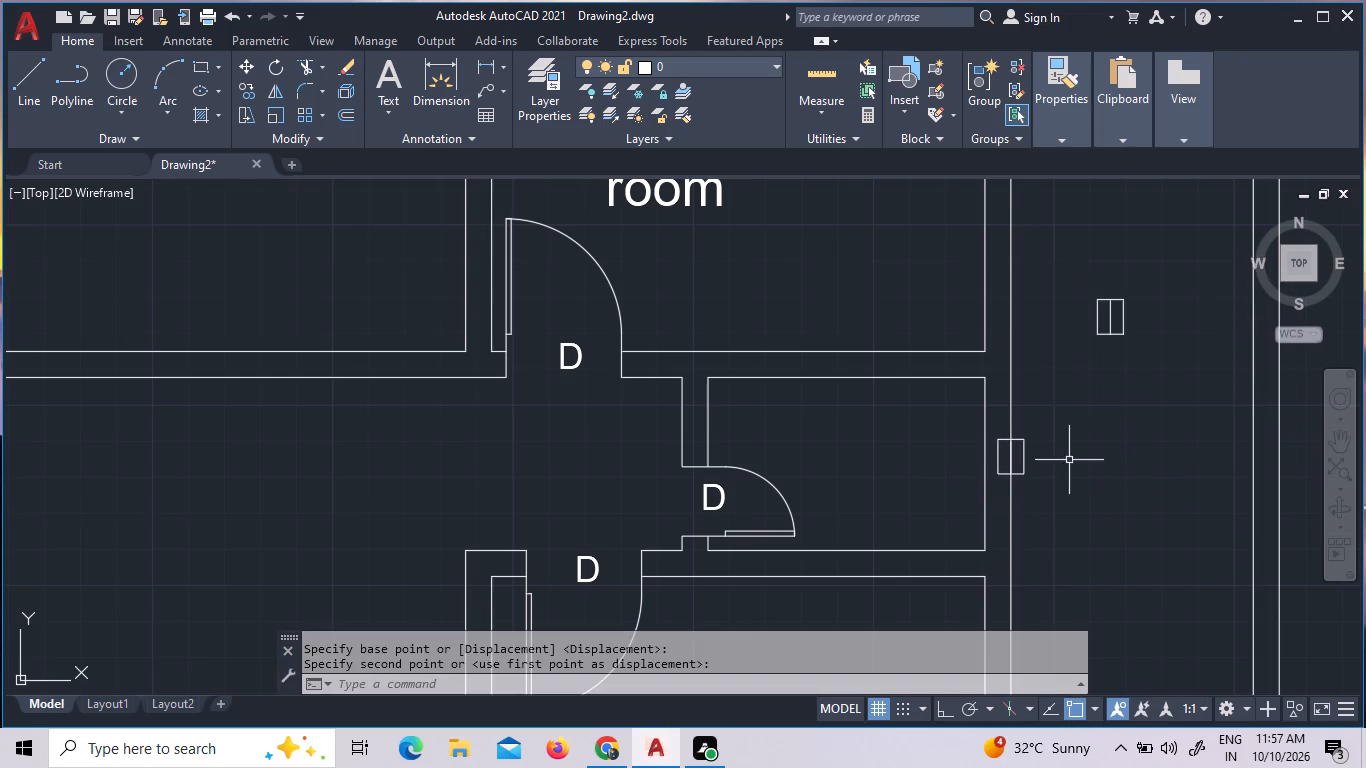
Move the opening symbol back by its lower inner corner onto the east wall's inner line, fitting it between the two wall lines.
left_click(1050, 463)
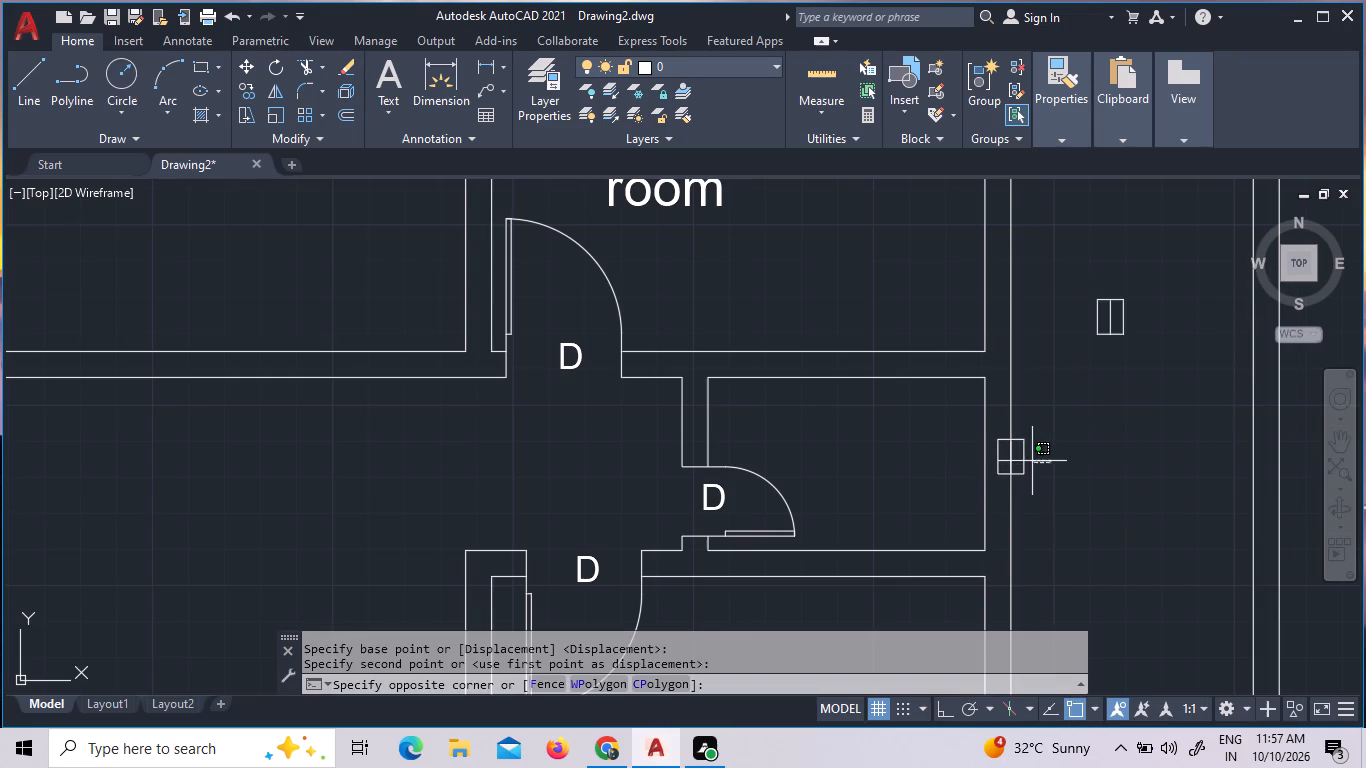
left_click(1027, 449)
left_click(1012, 453)
left_click(996, 454)
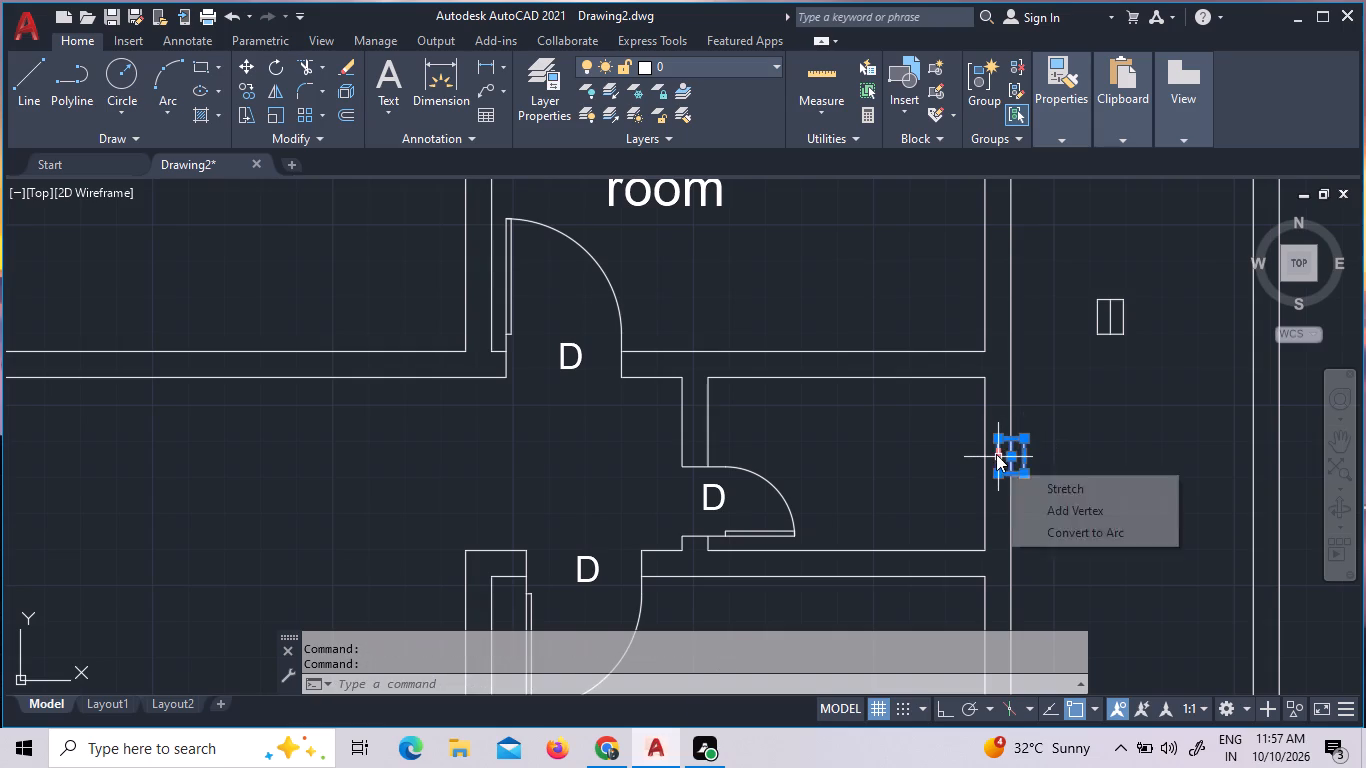
right_click(1069, 418)
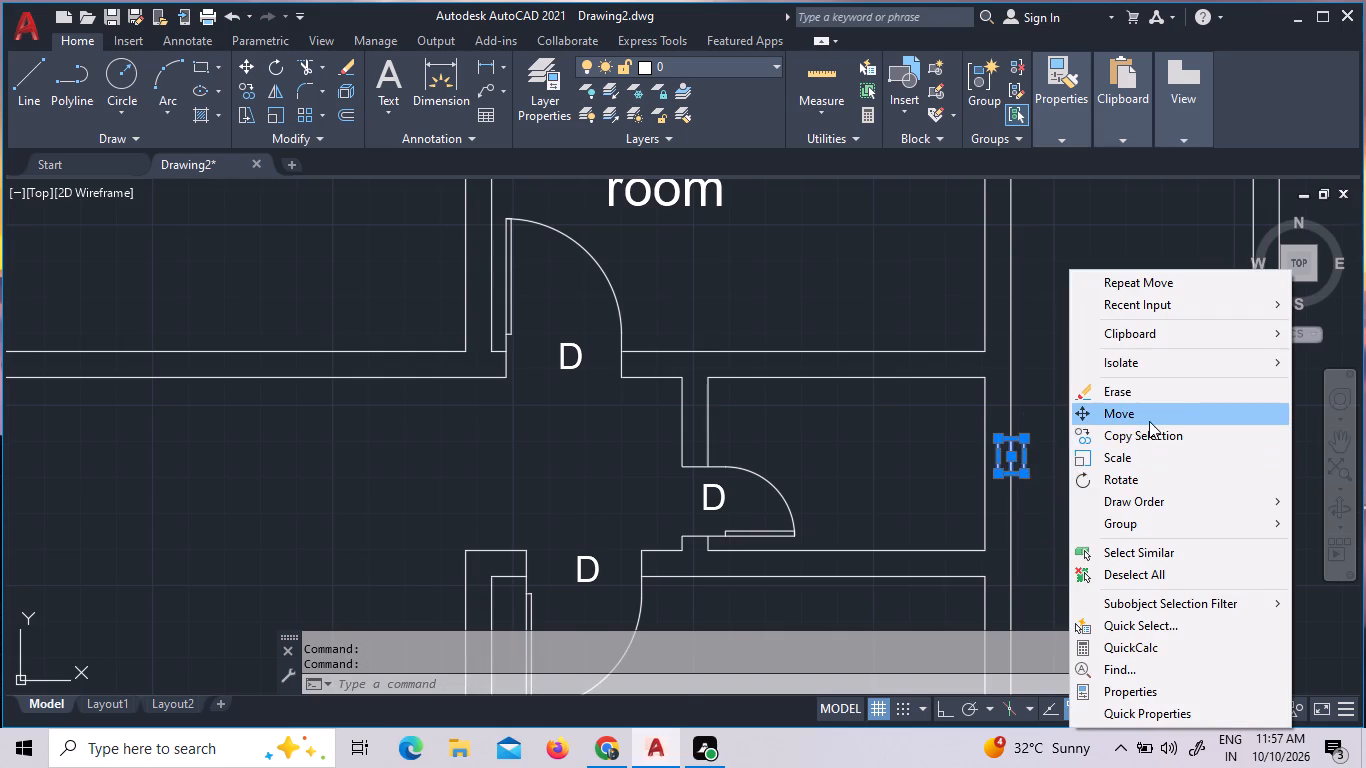
left_click(1149, 421)
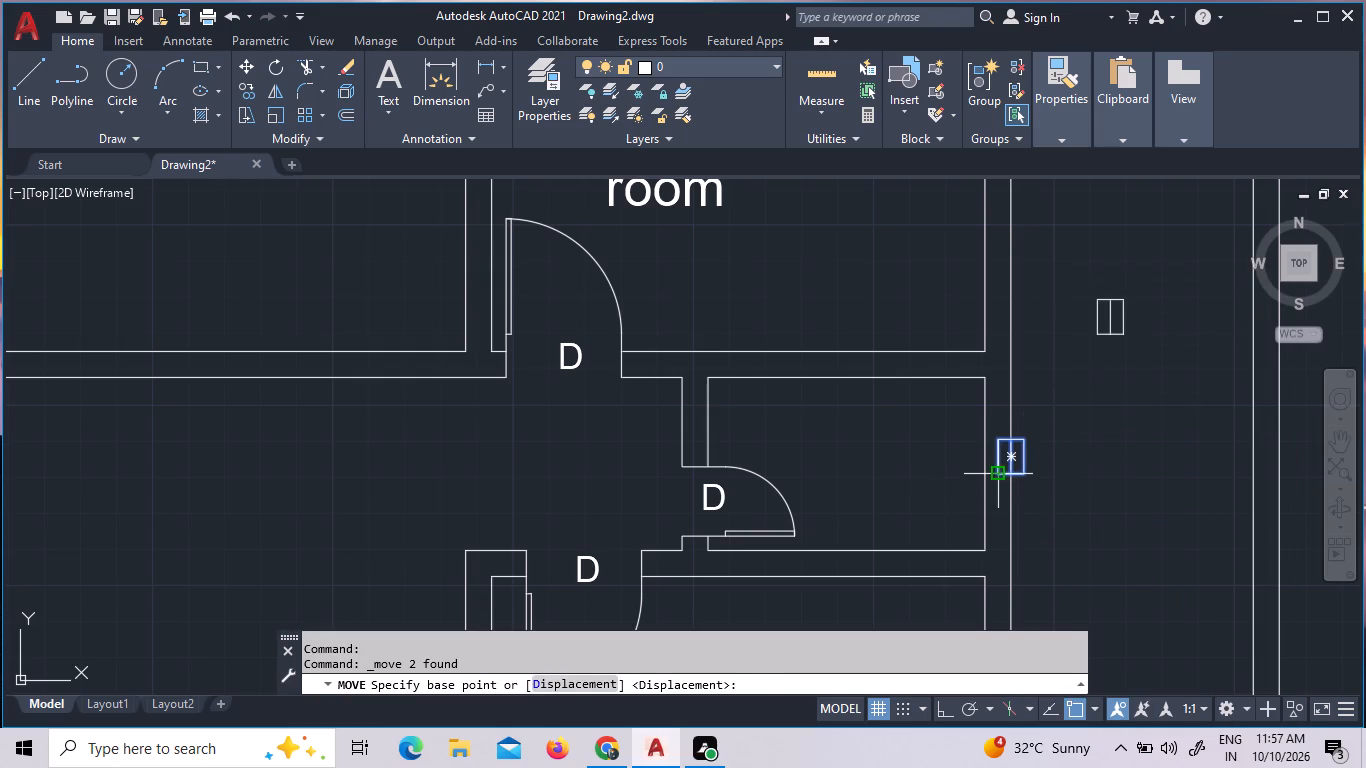
left_click(1001, 475)
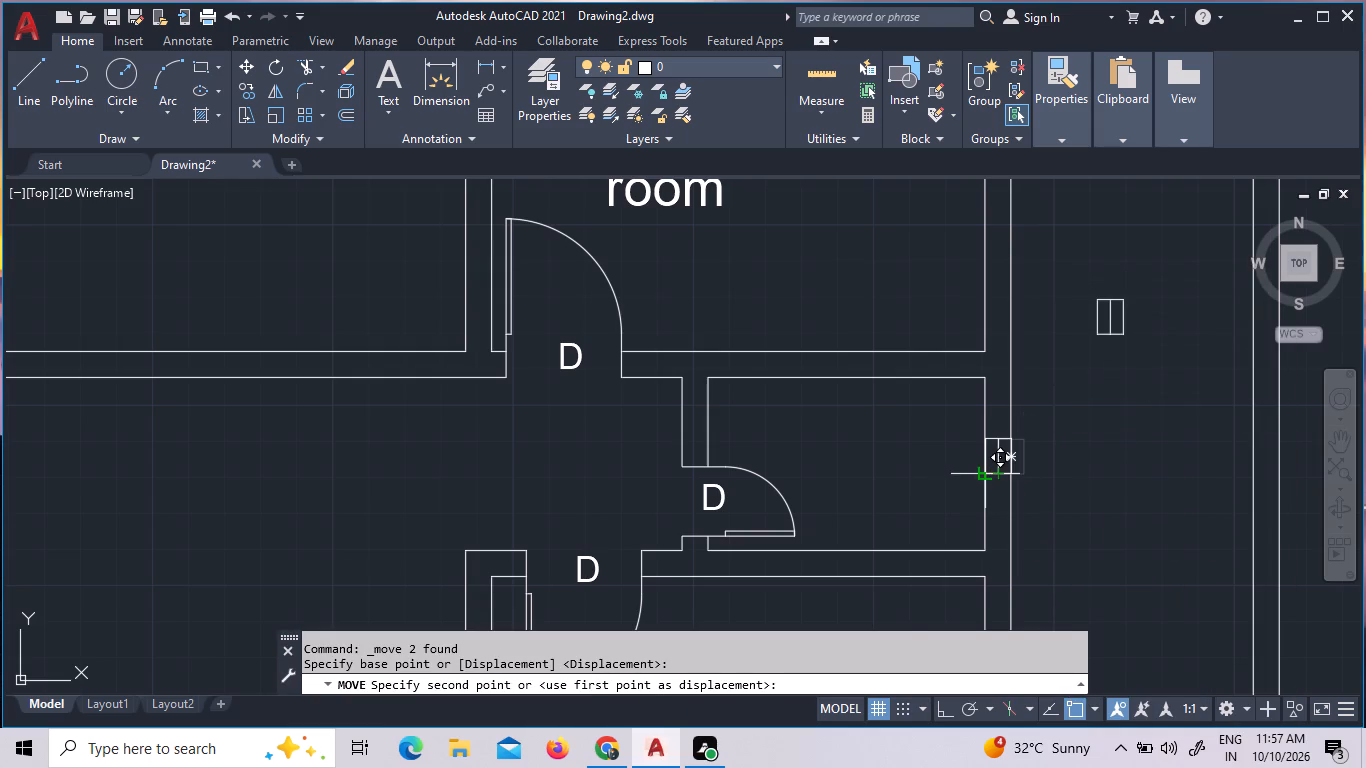
left_click(985, 476)
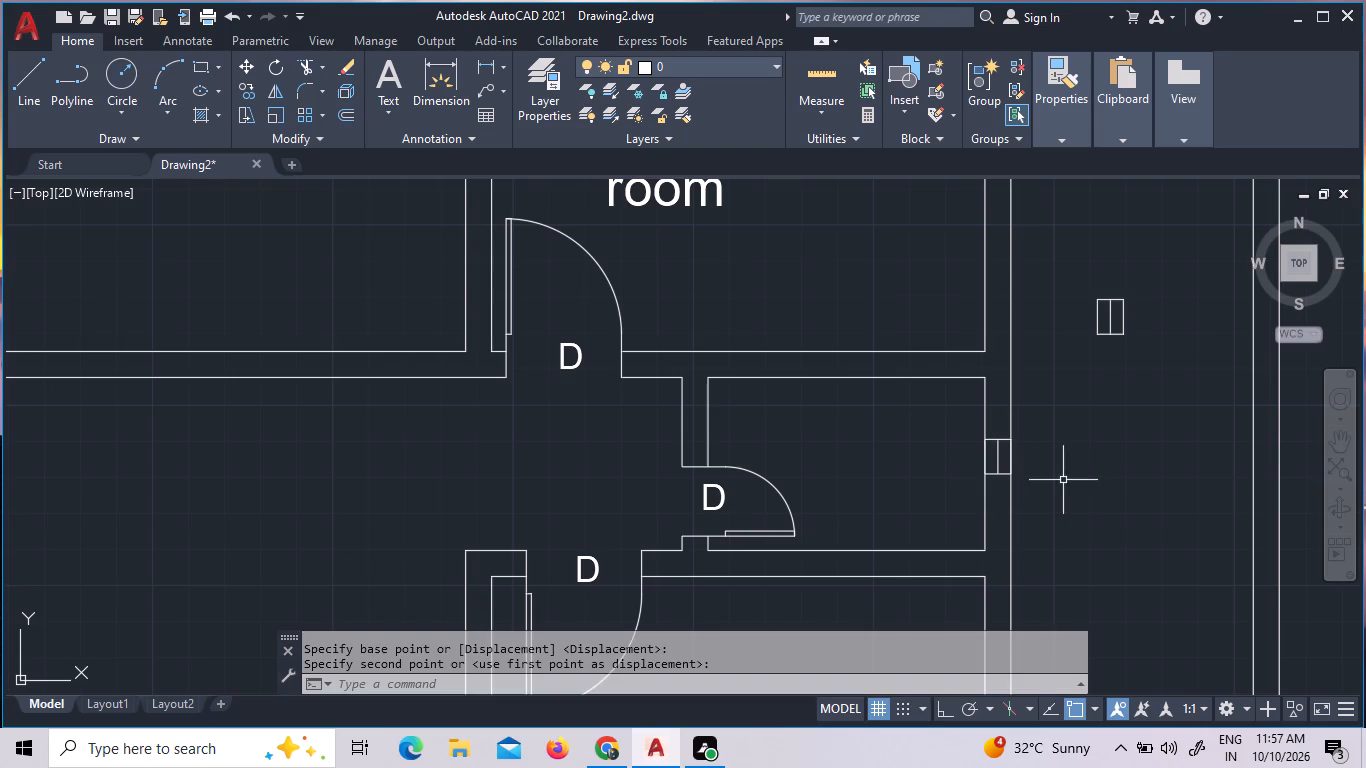
Erase the original upright opening symbol, rectangle and centre line, from the open space outside the east wall.
left_click(1152, 374)
left_click(1075, 280)
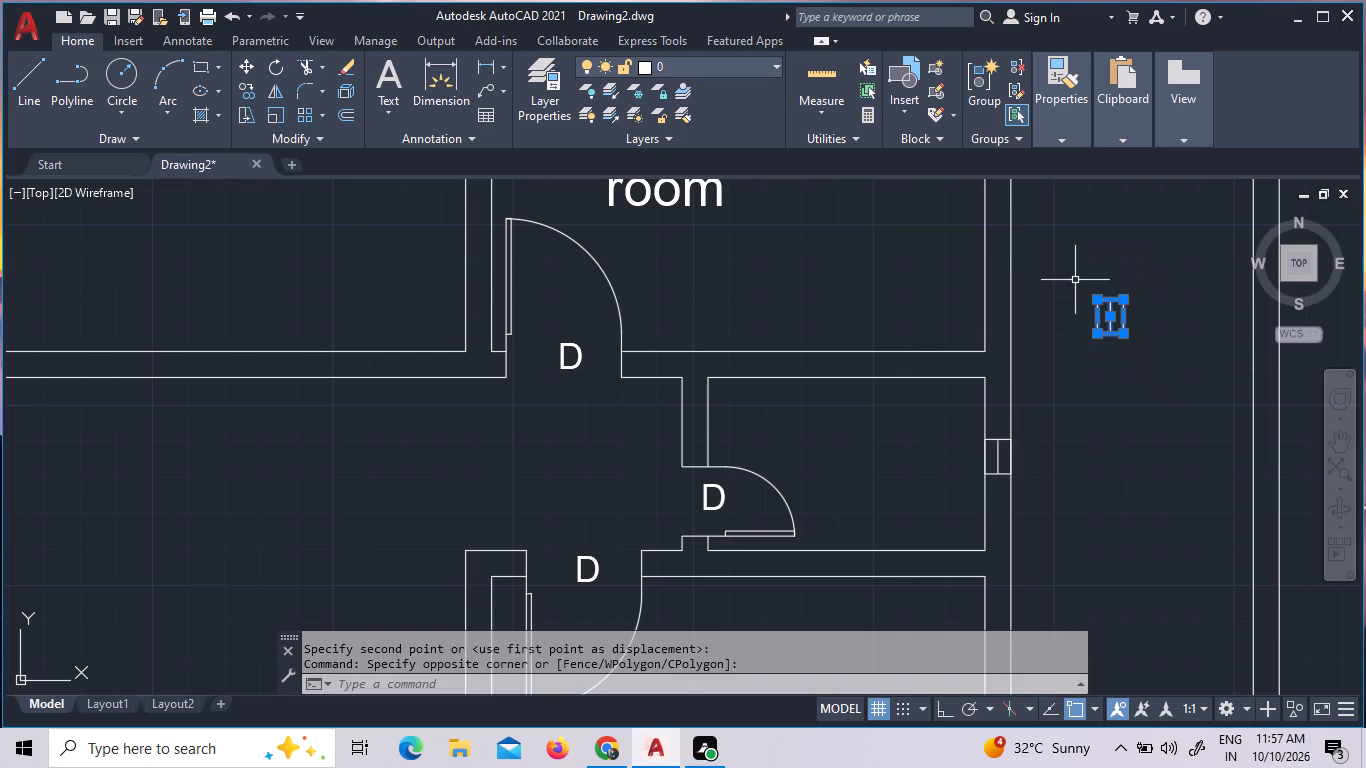
key("Delete")
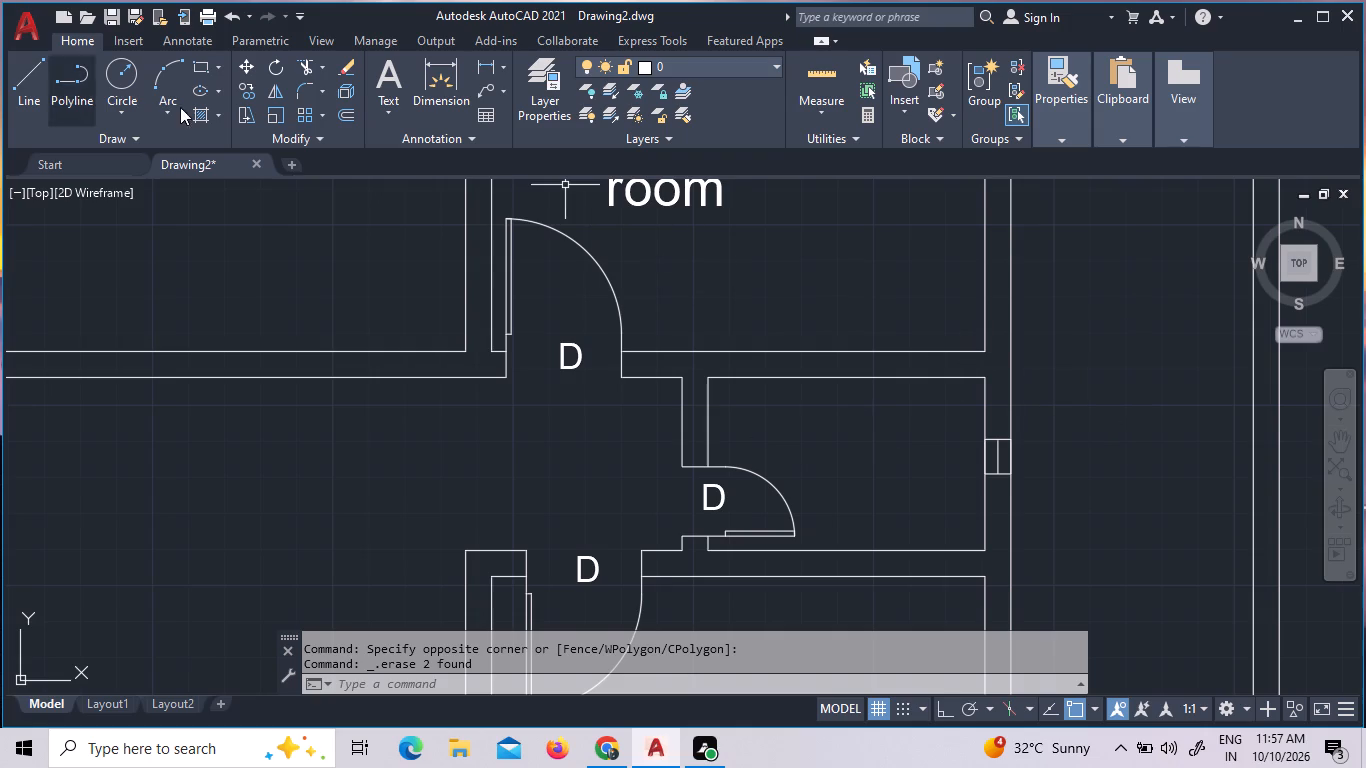
Add the multiline text label "Storage" with a 9" text height inside the small room with the opening symbol.
left_click(390, 62)
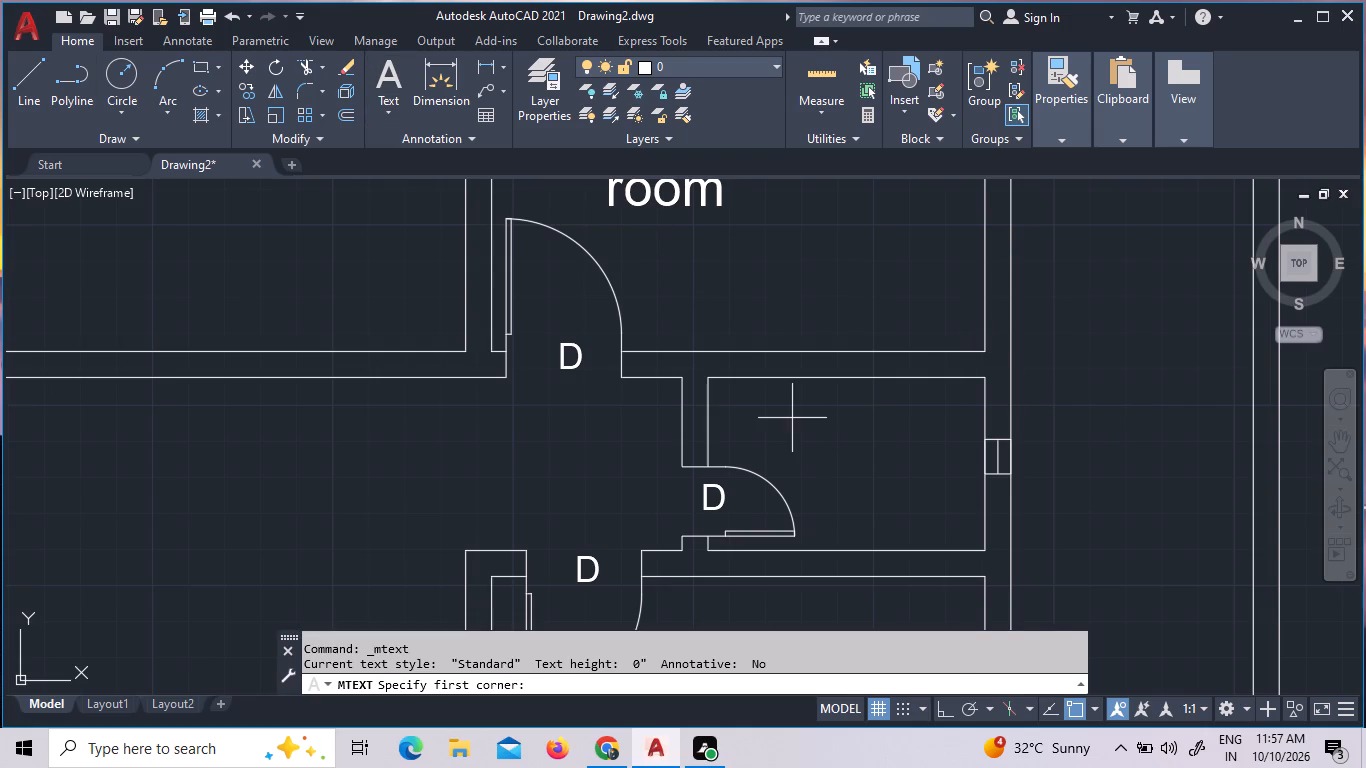
left_click(791, 411)
left_click(865, 475)
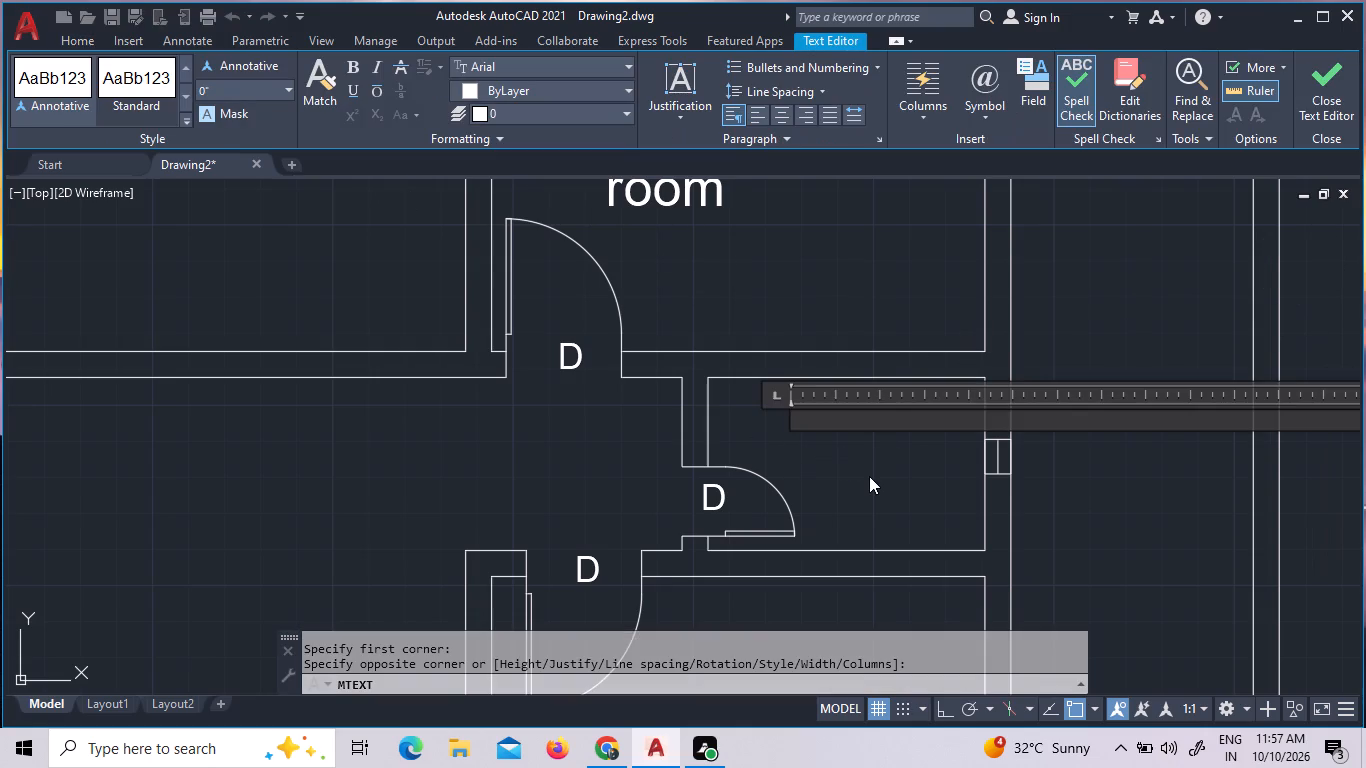
type("ST")
key("BackSpace")
key("t")
type("orage")
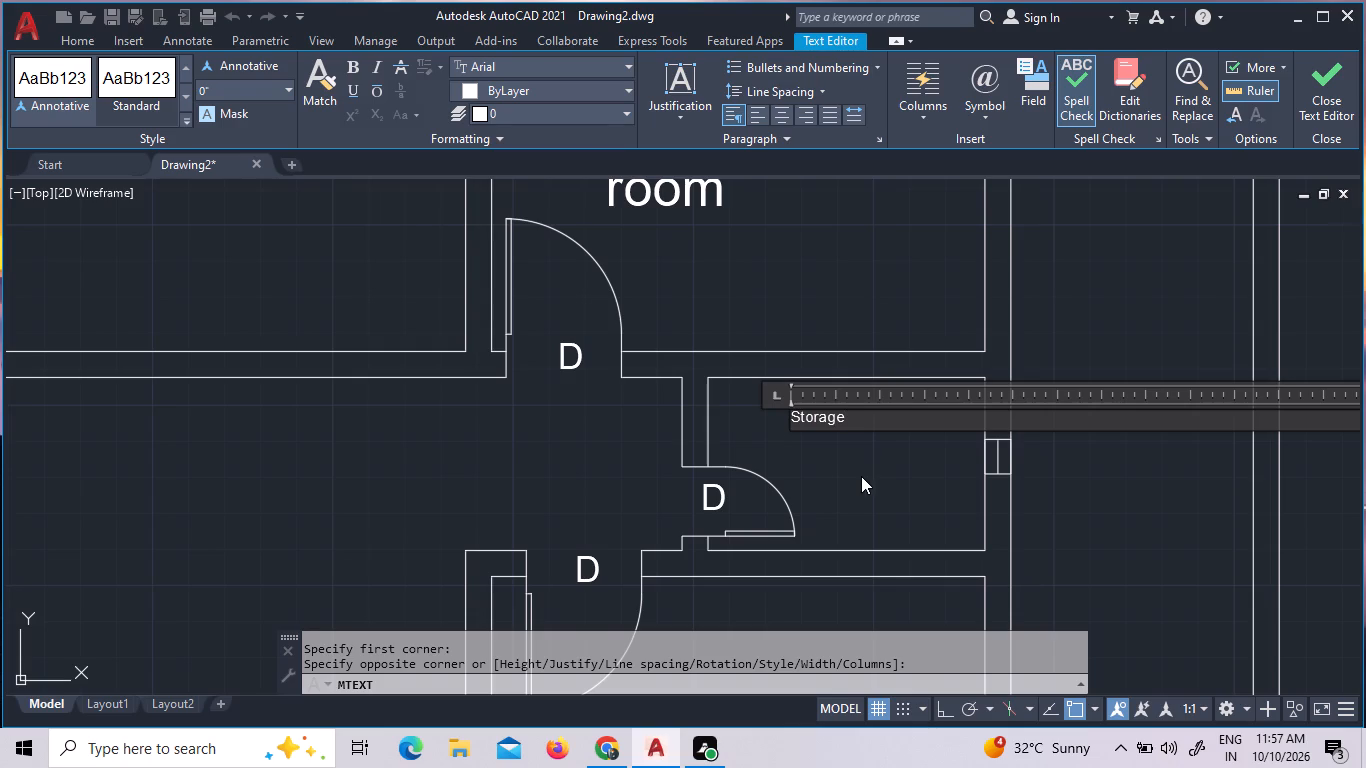
left_click_drag(892, 432, 857, 424)
left_click_drag(857, 424, 761, 407)
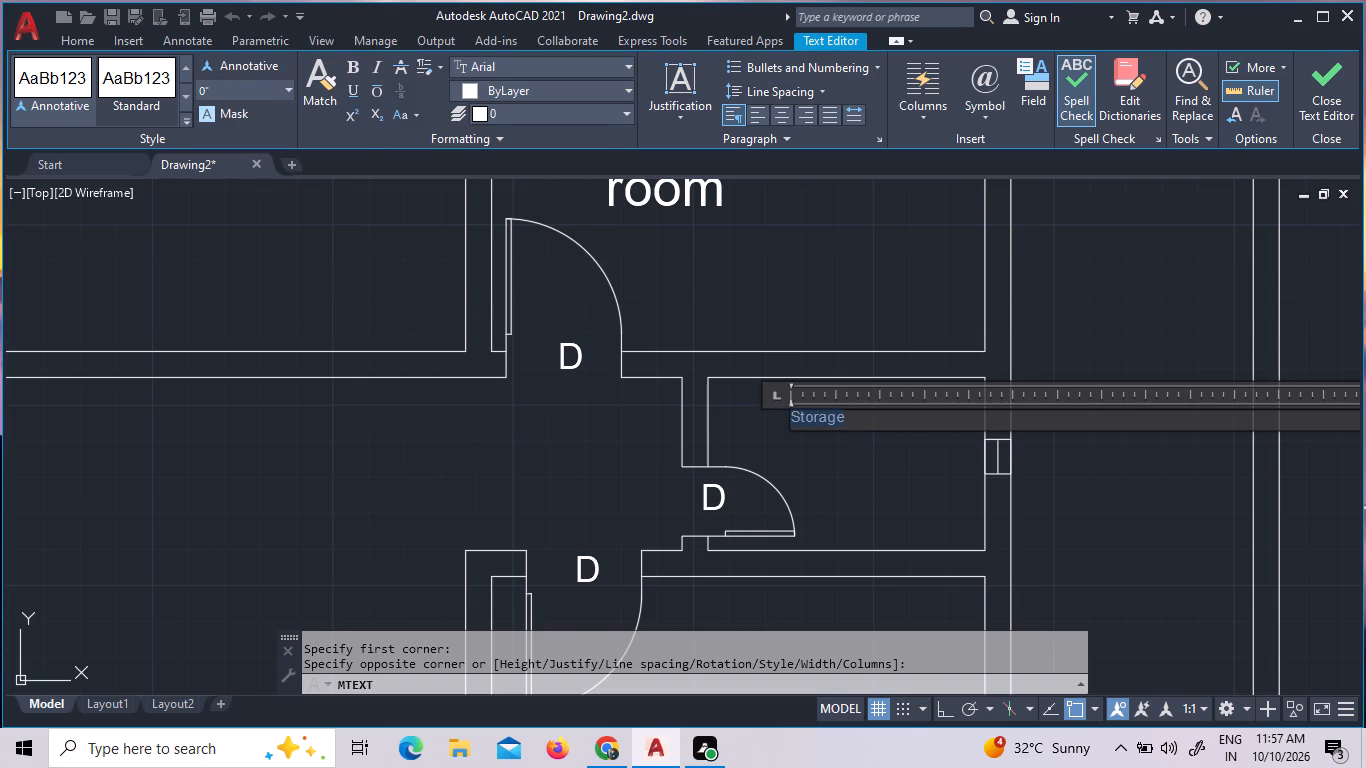
left_click(286, 88)
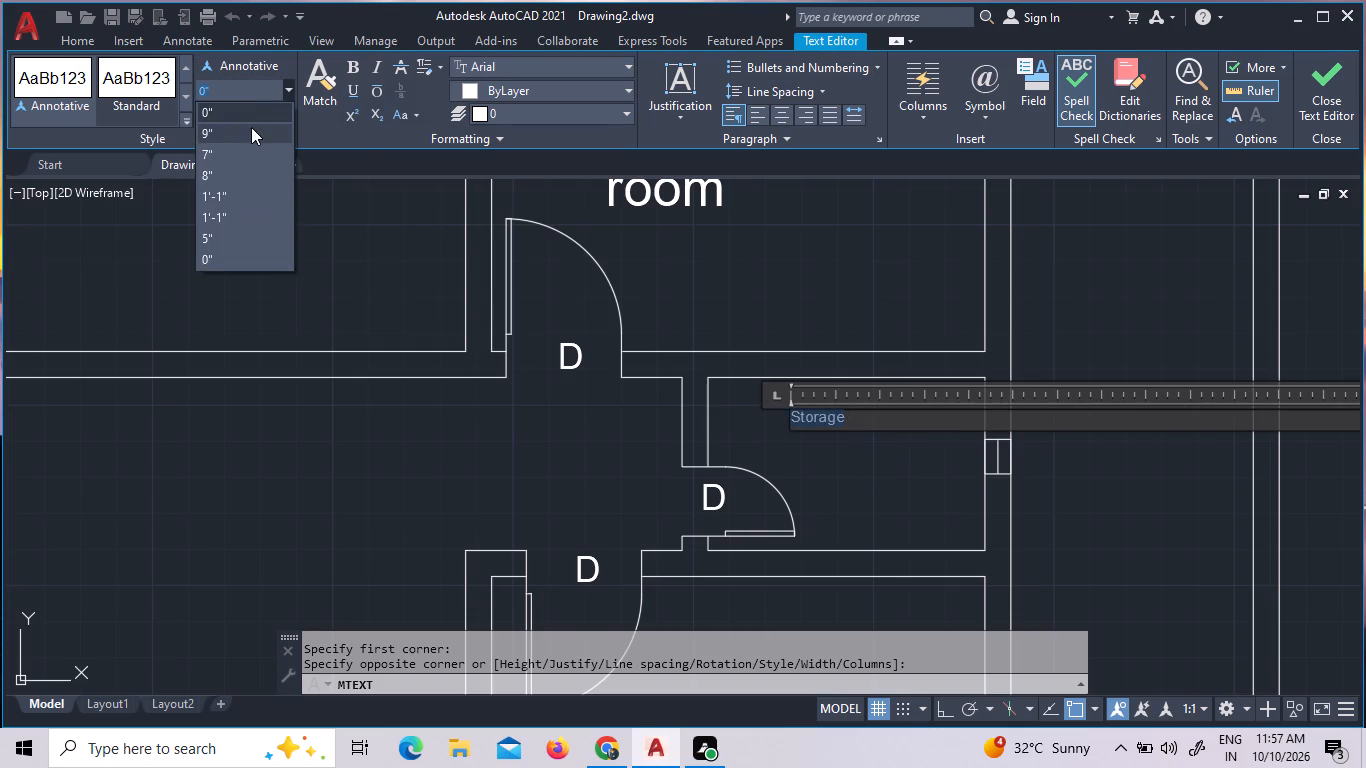
left_click(250, 130)
left_click(486, 427)
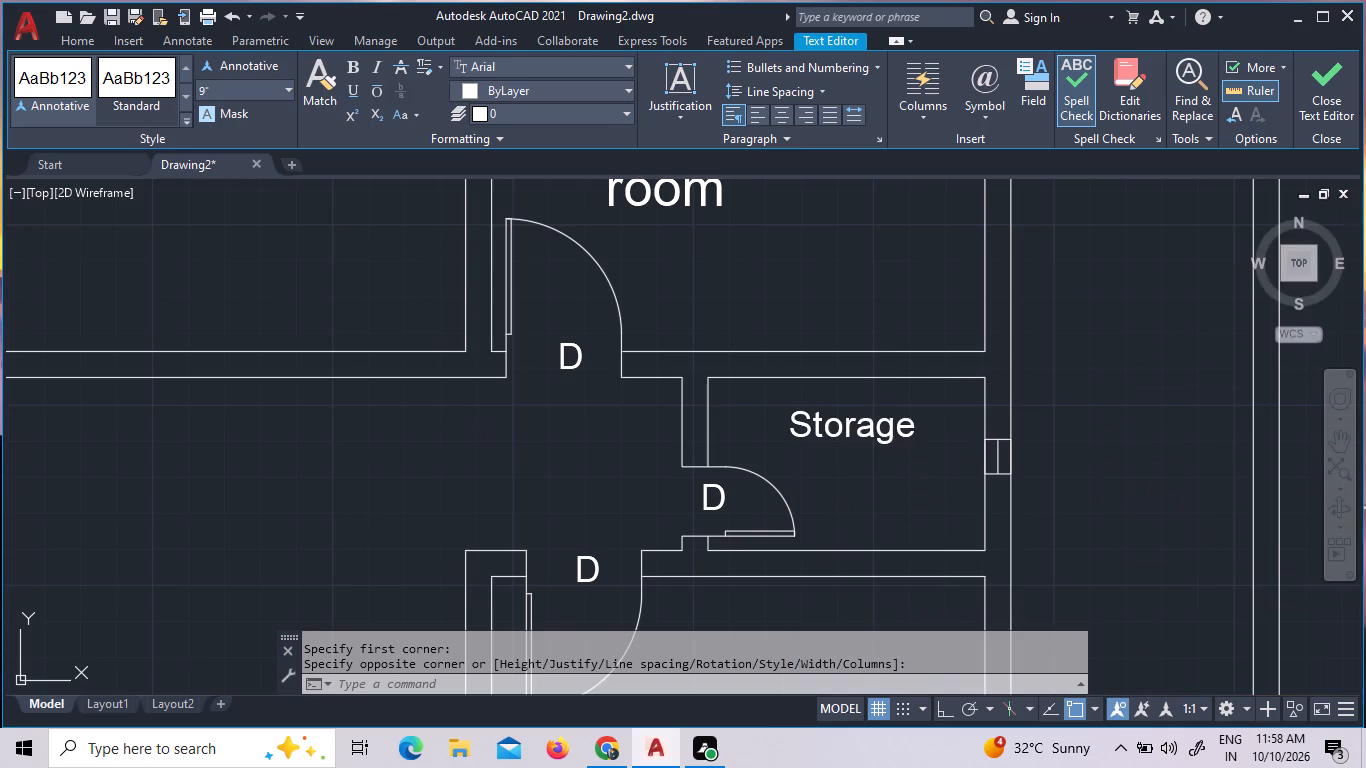
Move the "Storage" label down and toward the opening symbol, to about mid-height of the room and clear of the door swing.
left_click(894, 436)
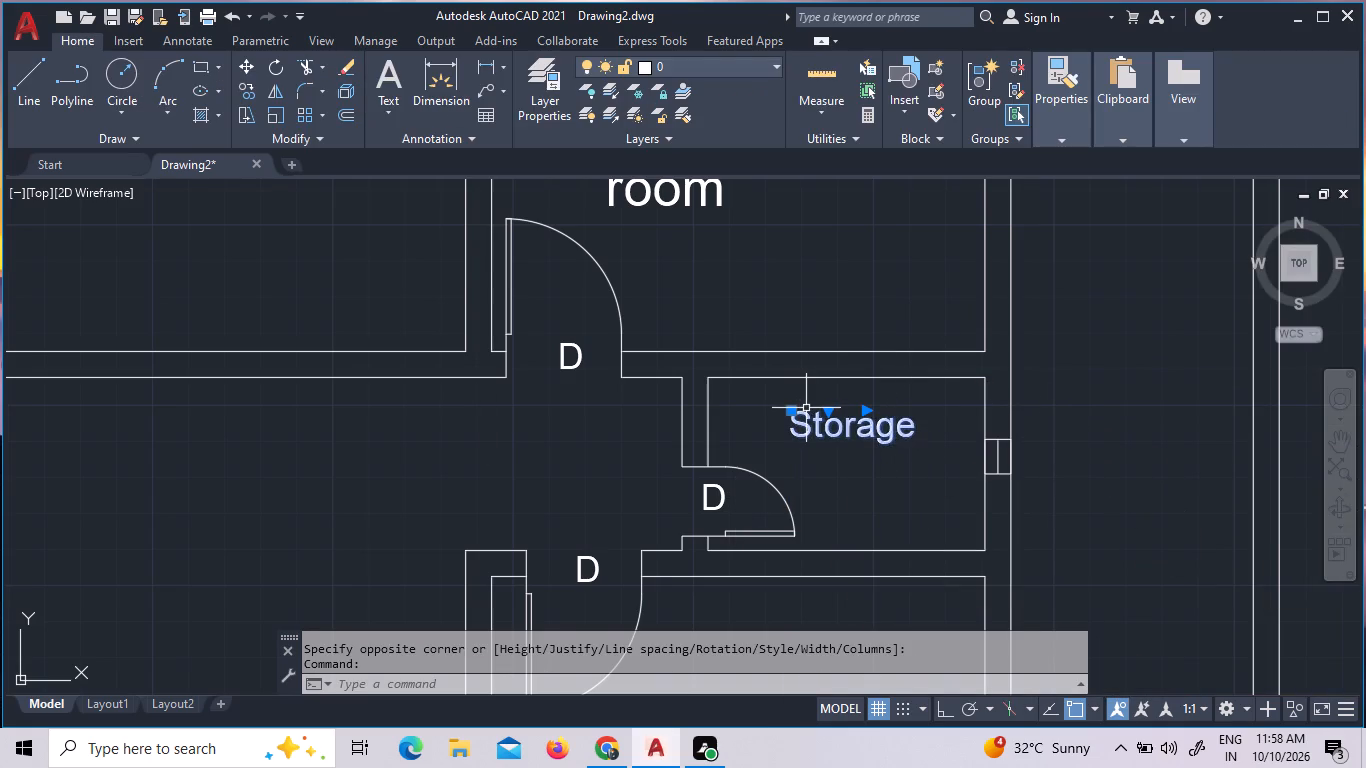
right_click(806, 408)
left_click(882, 384)
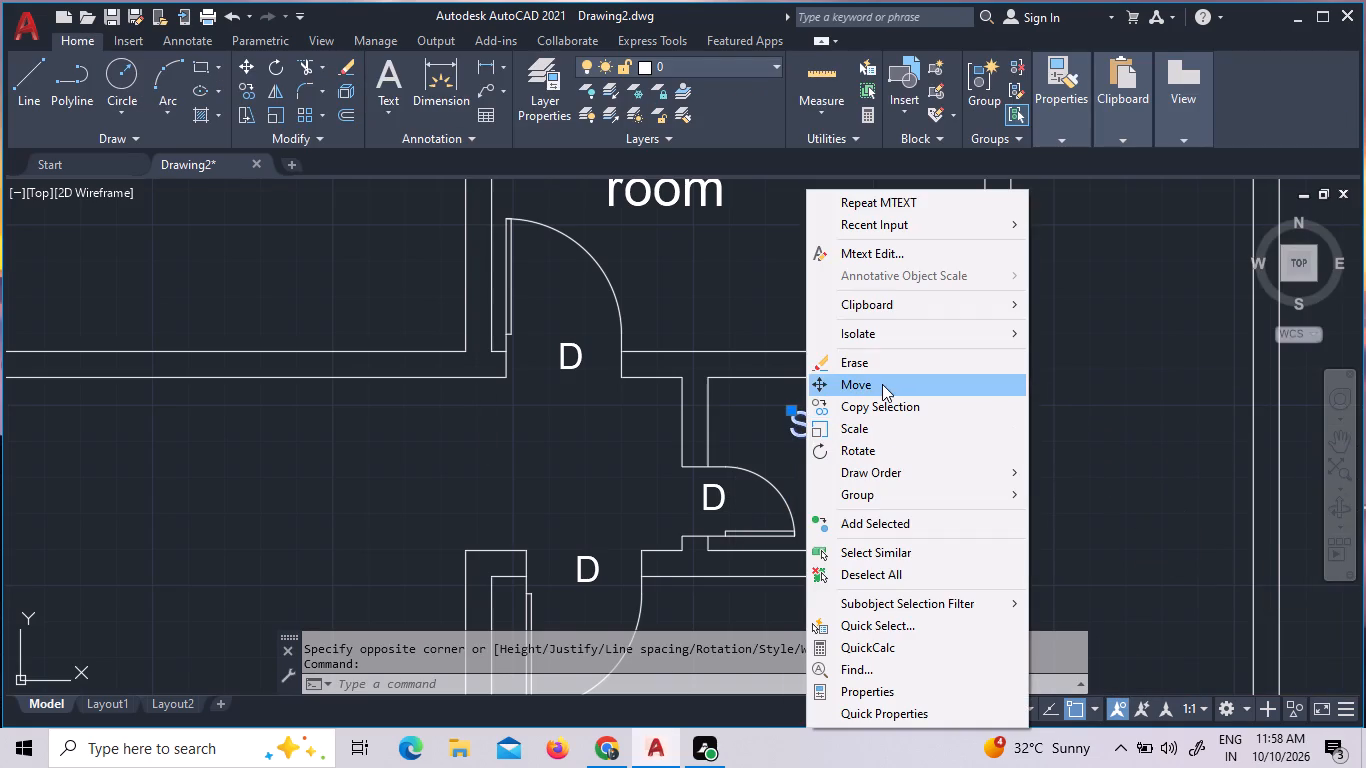
left_click(881, 434)
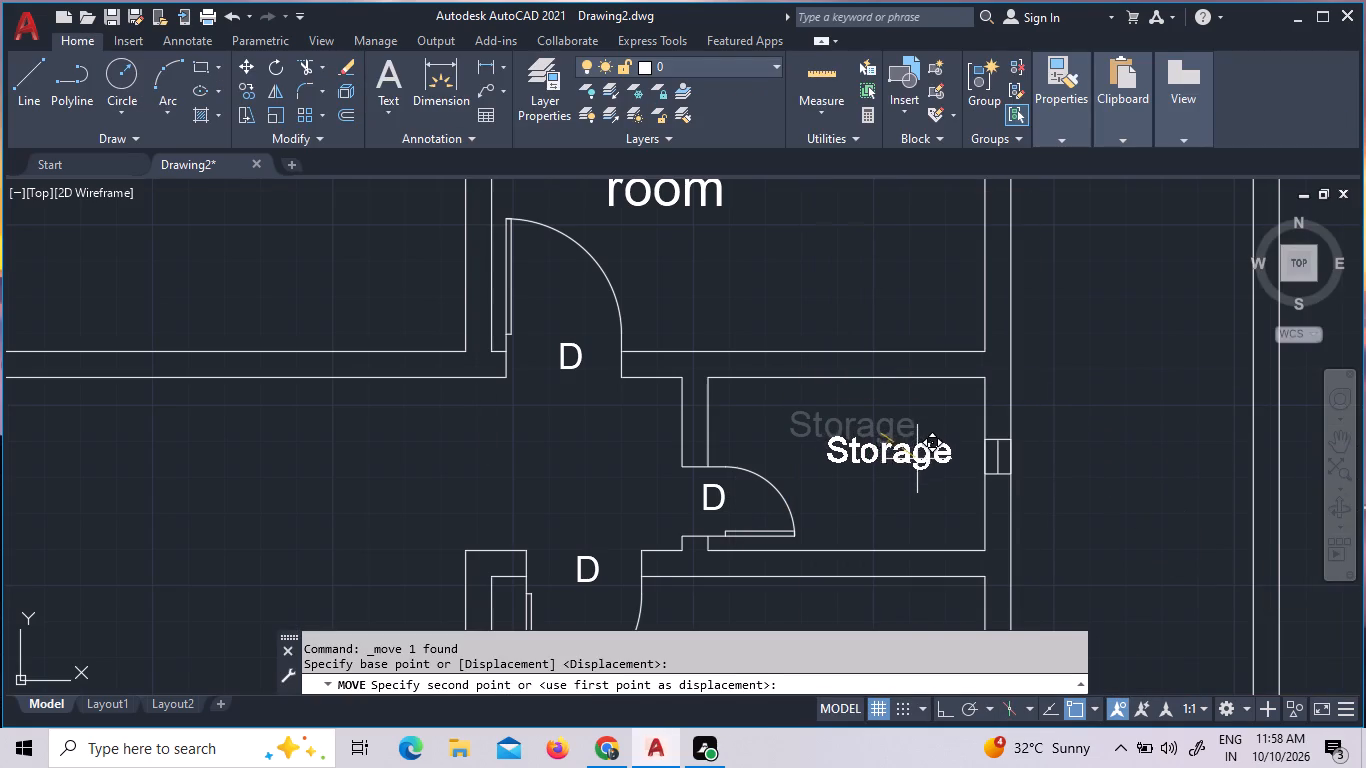
left_click(917, 469)
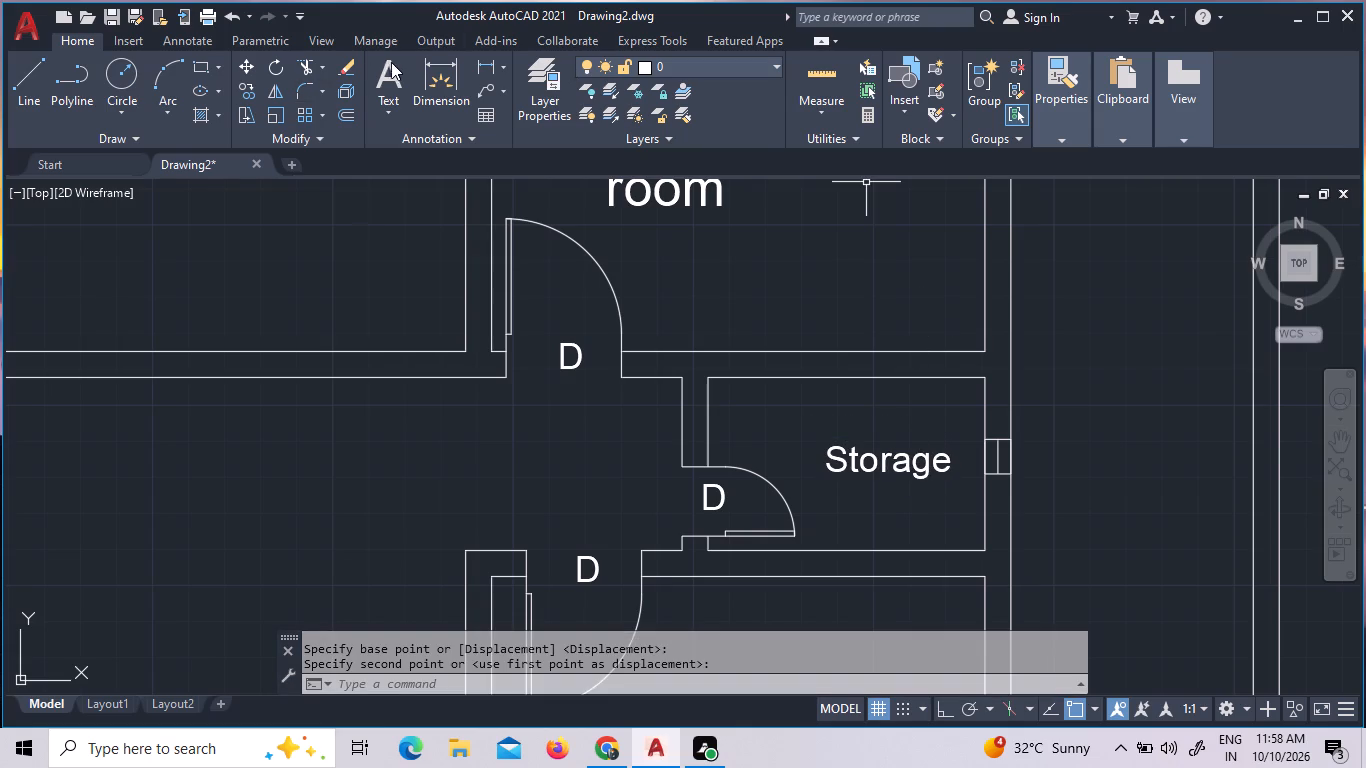
Add the multiline text label "v" with a 9" text height just outside the east wall beside the storage room's opening symbol.
left_click(392, 62)
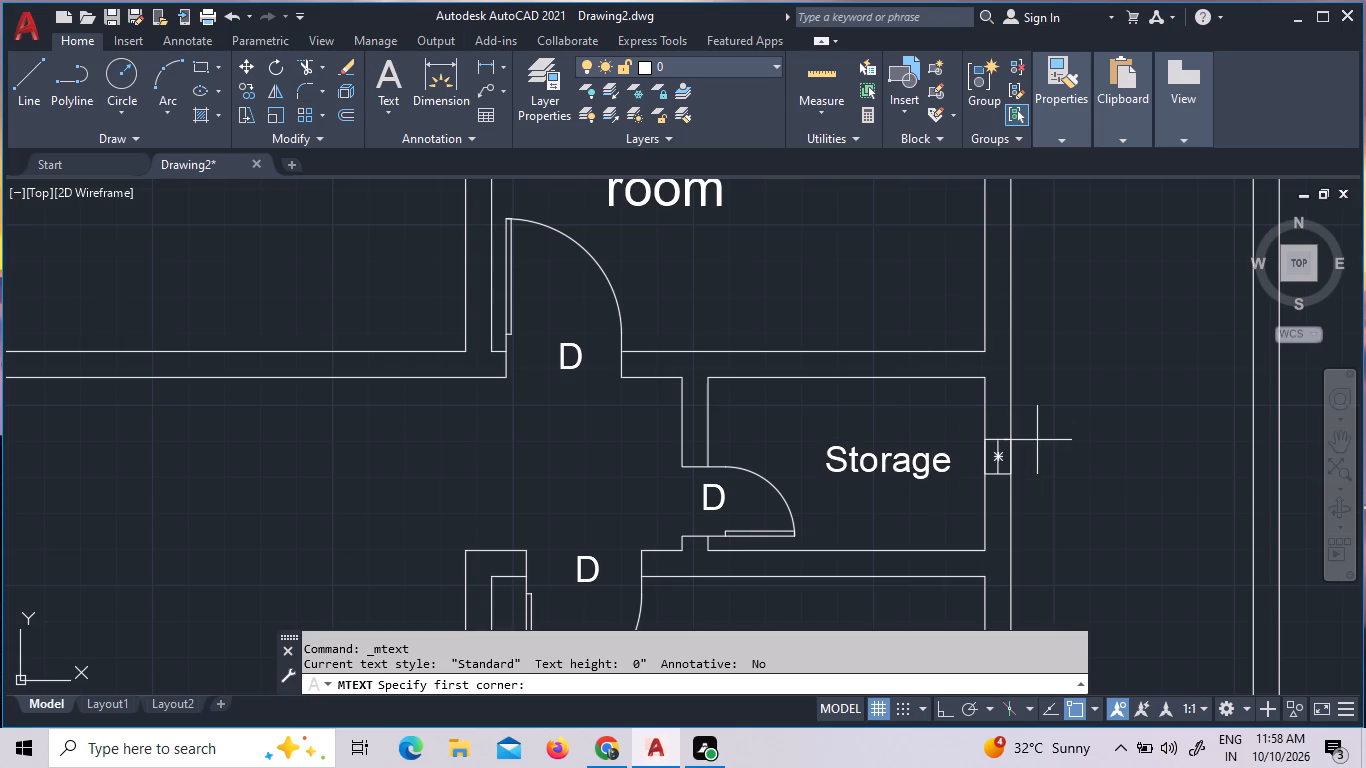
left_click(1021, 453)
left_click(1042, 471)
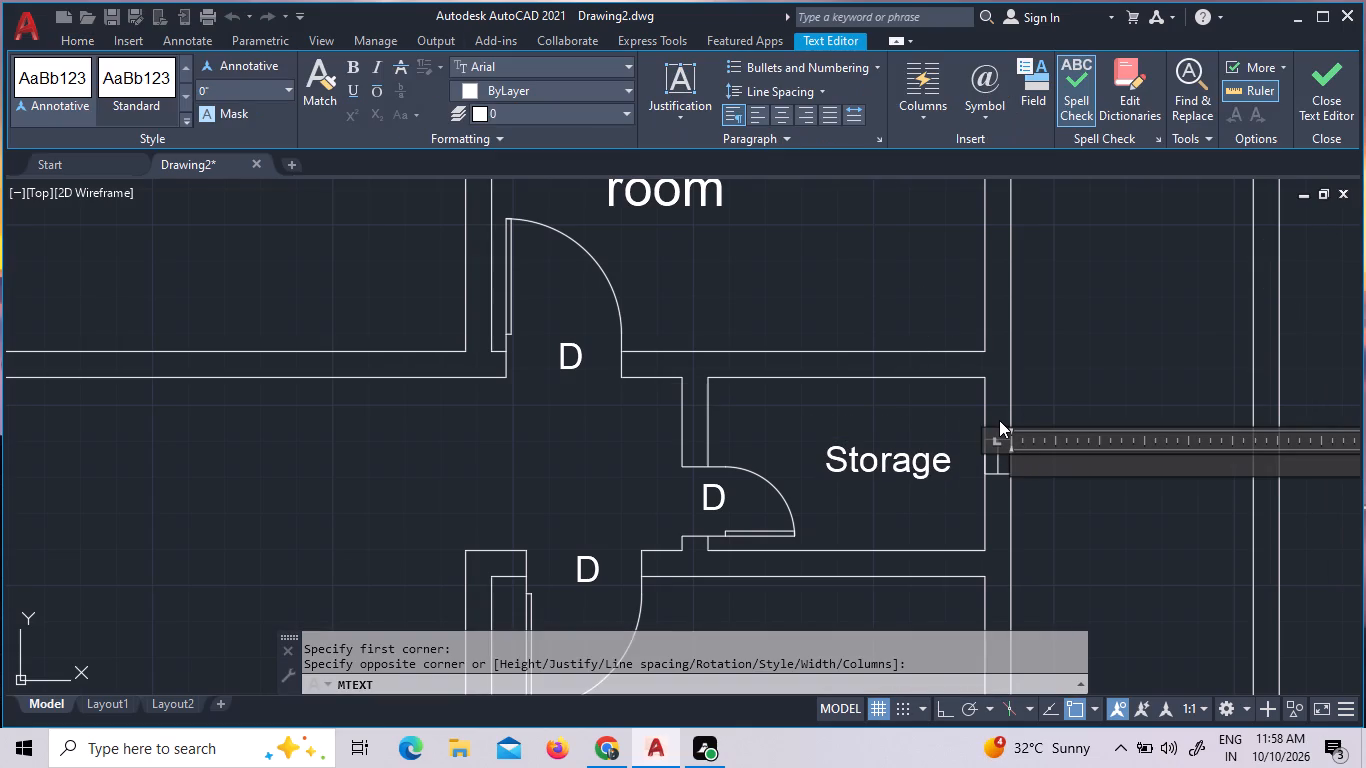
key("v")
left_click_drag(1054, 464, 1003, 466)
left_click_drag(1003, 466, 989, 464)
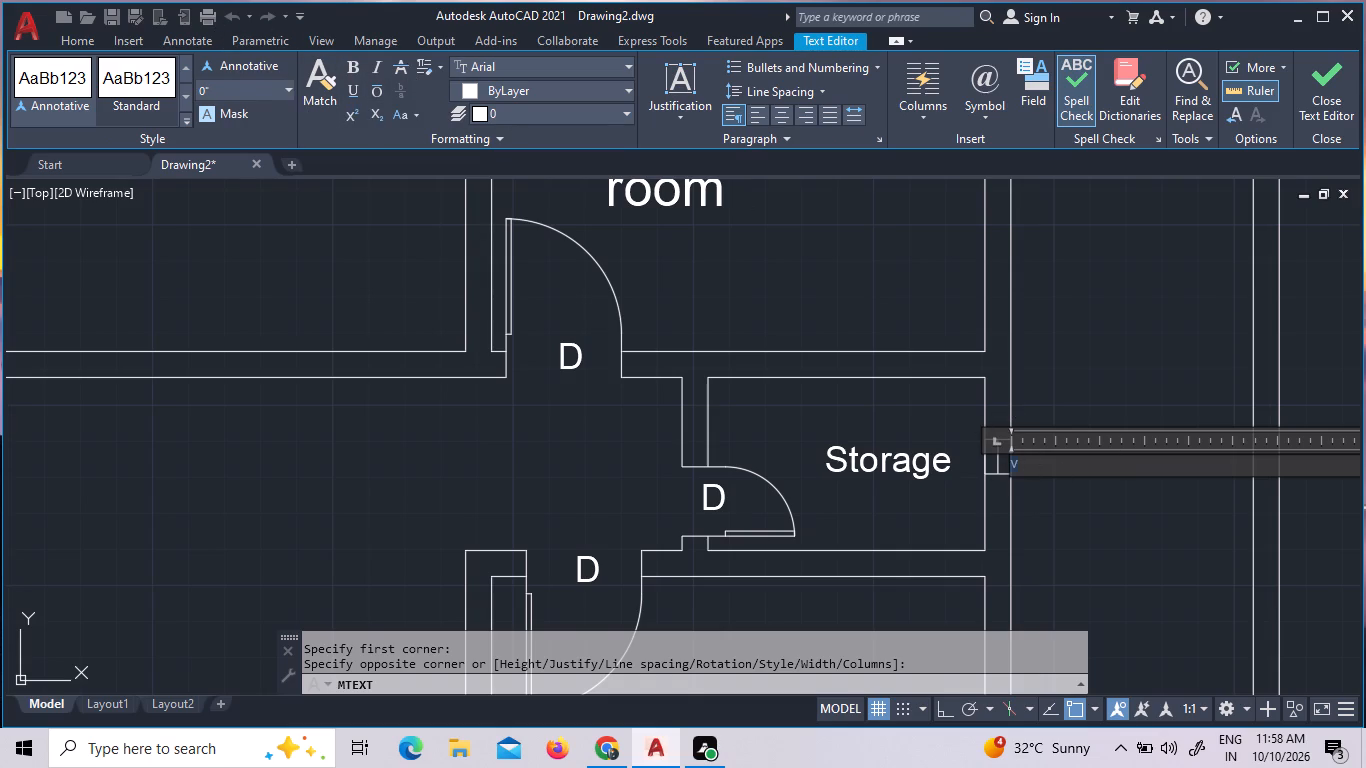
left_click(287, 91)
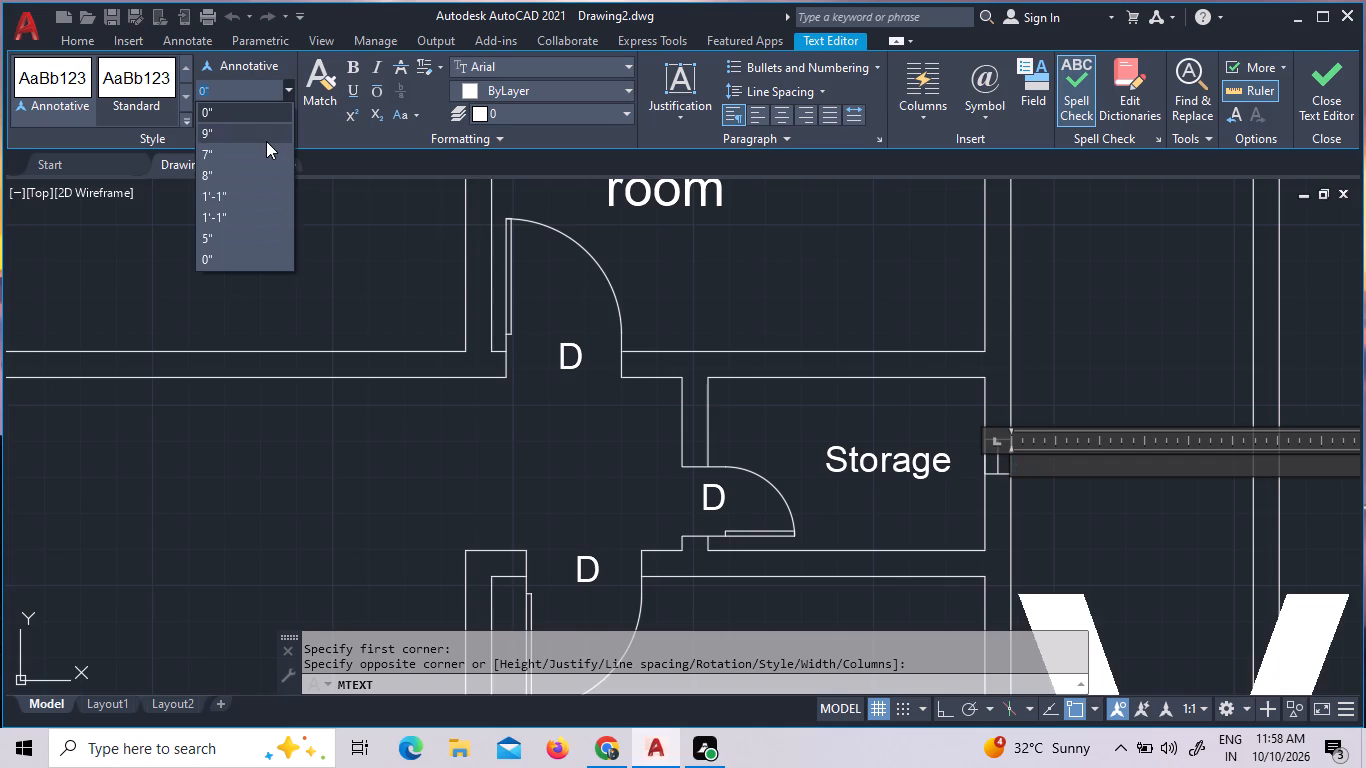
left_click(259, 127)
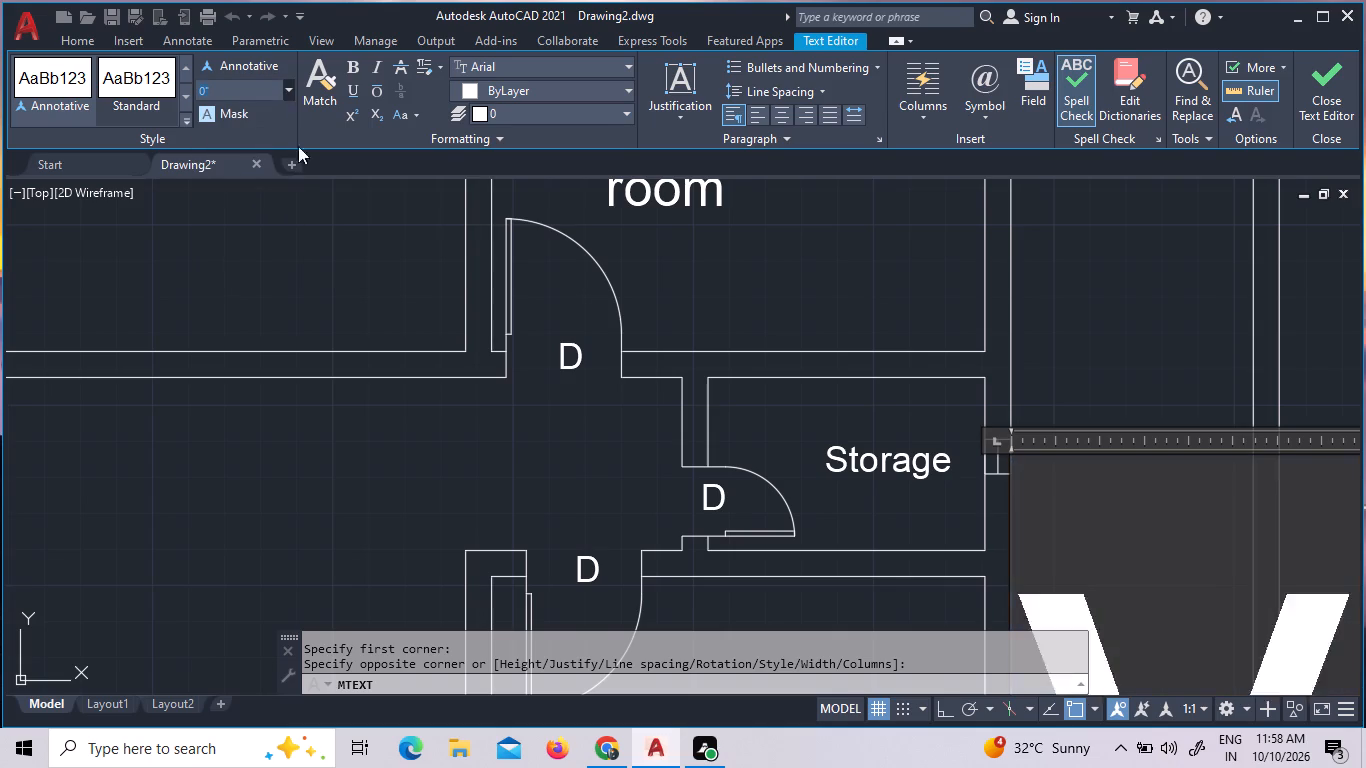
left_click(1118, 338)
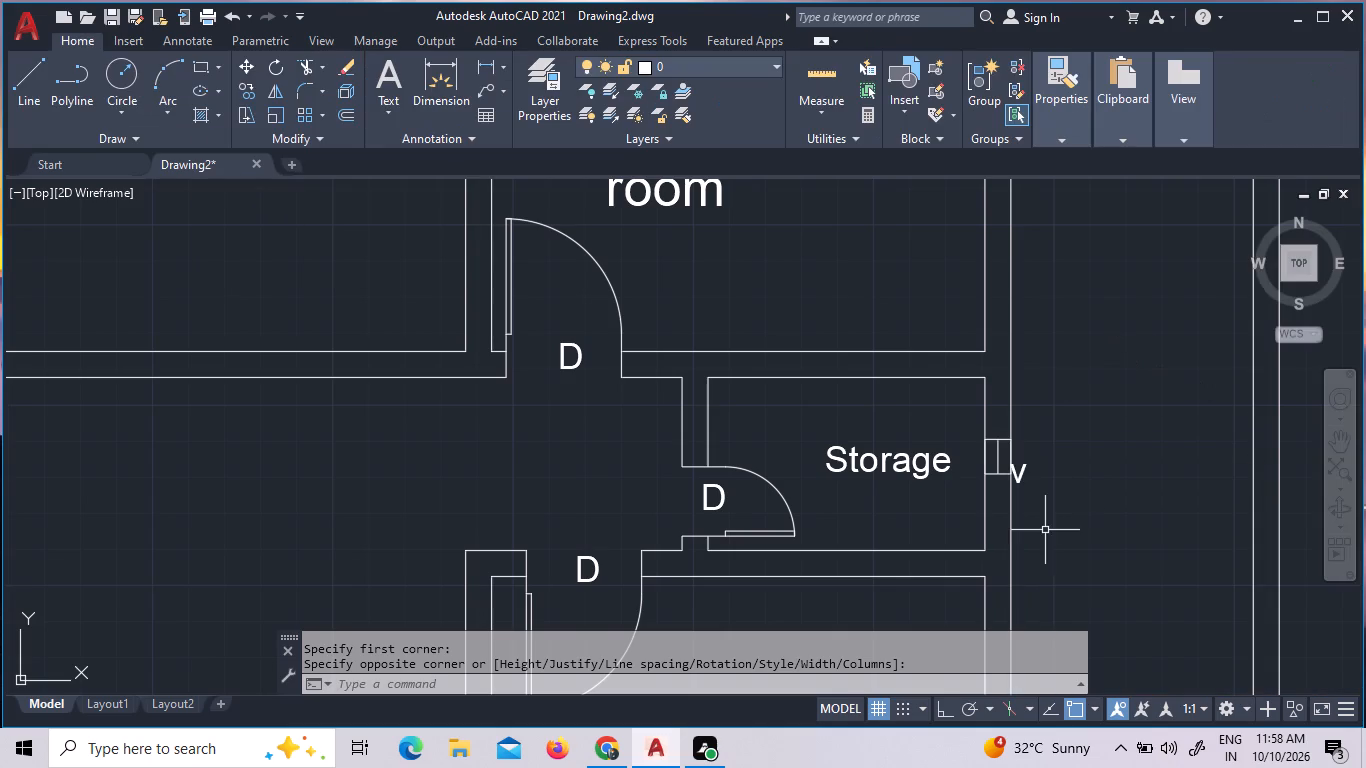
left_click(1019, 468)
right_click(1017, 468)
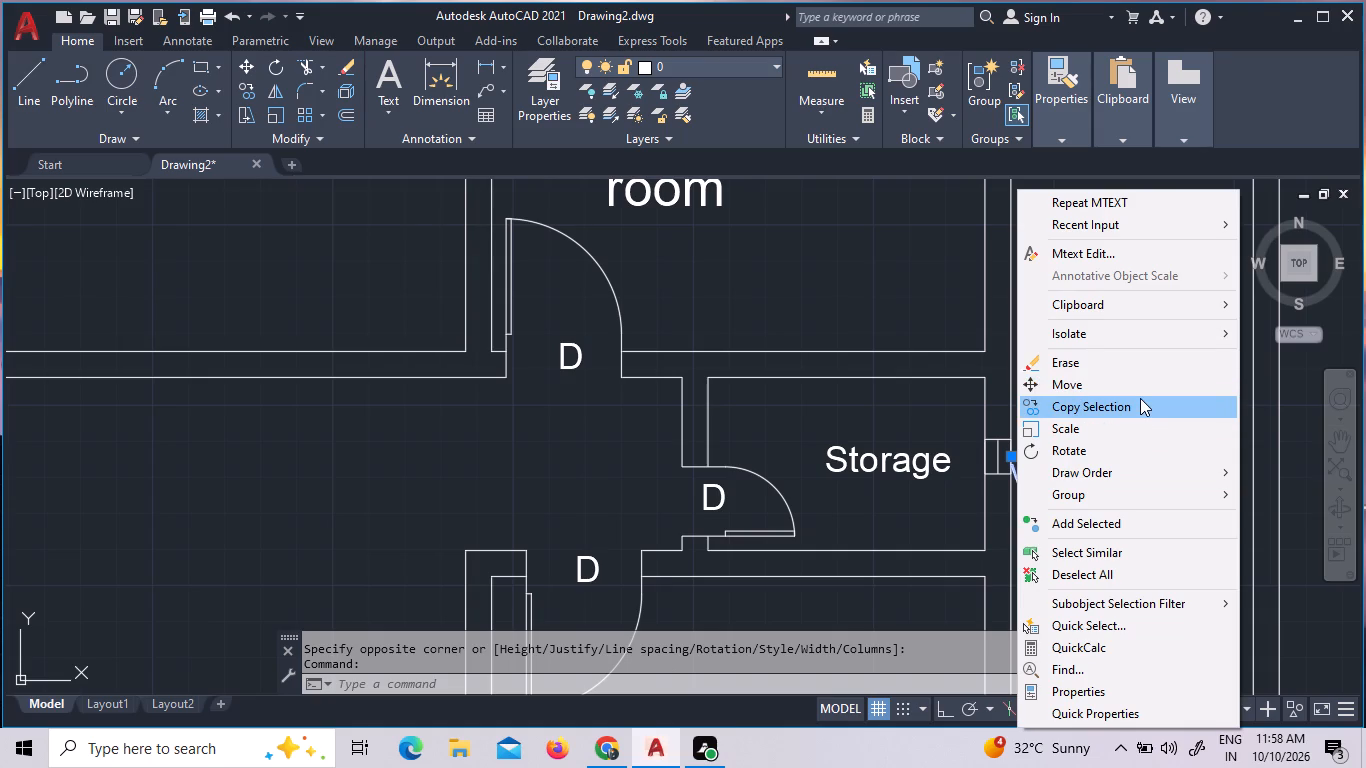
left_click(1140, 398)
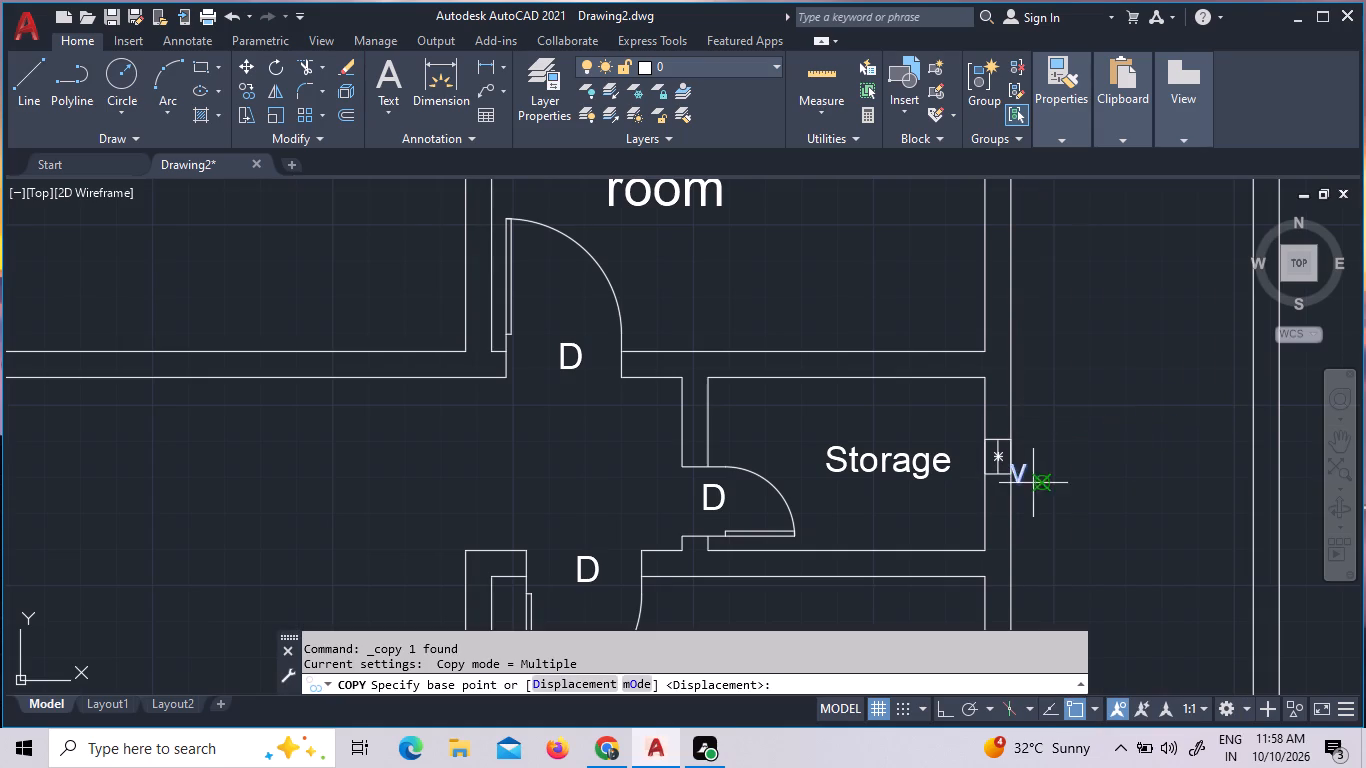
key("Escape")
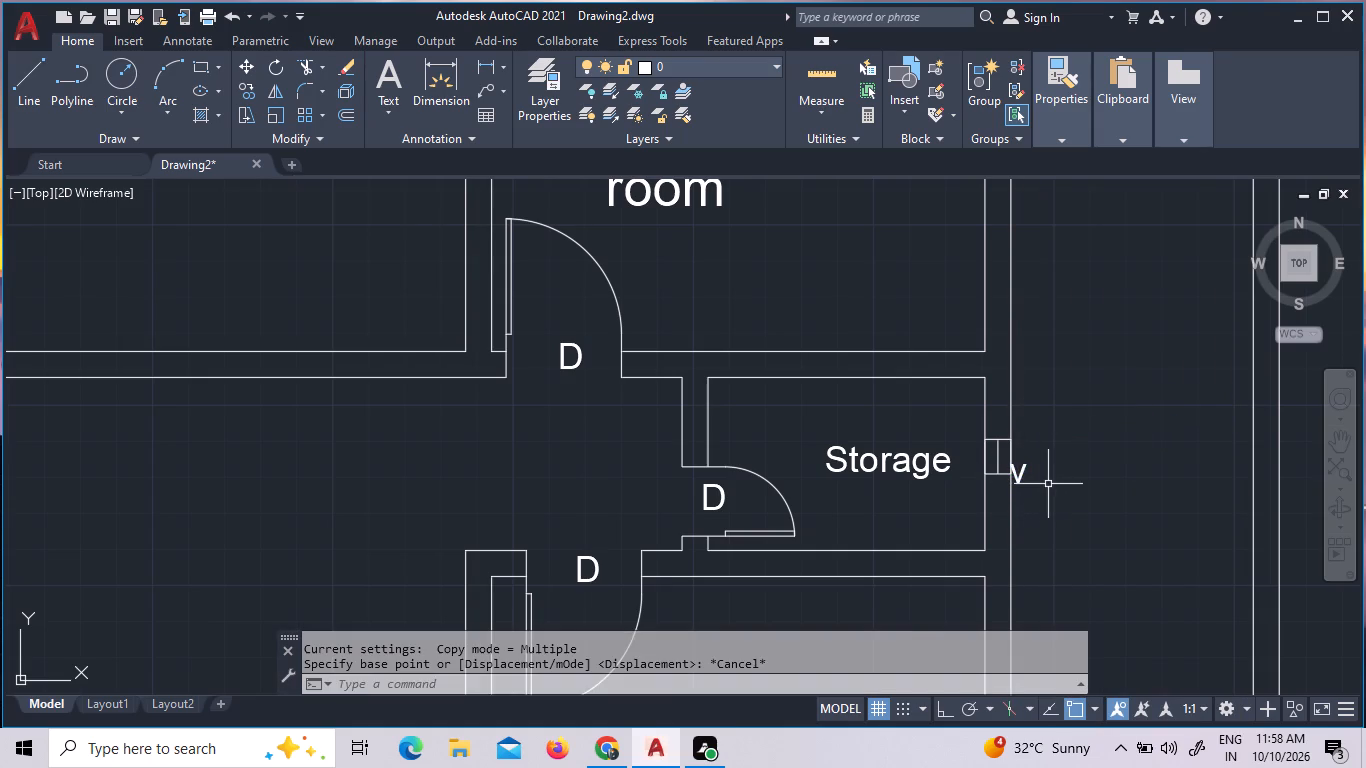
Move the "v" label slightly up and away from the east wall, level with the middle of the storage room's opening symbol.
left_click_drag(1048, 482, 1035, 478)
left_click(1018, 461)
right_click(1018, 461)
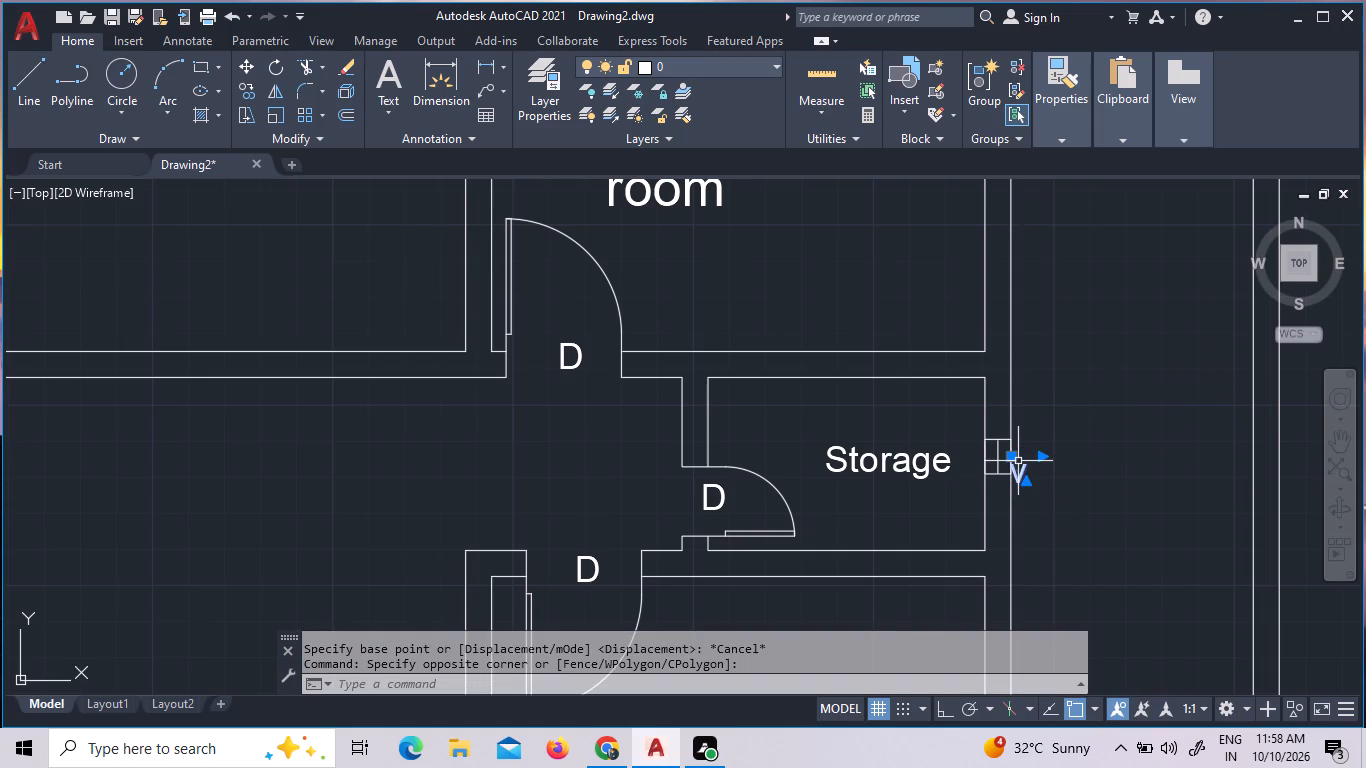
left_click(1094, 383)
left_click(1090, 438)
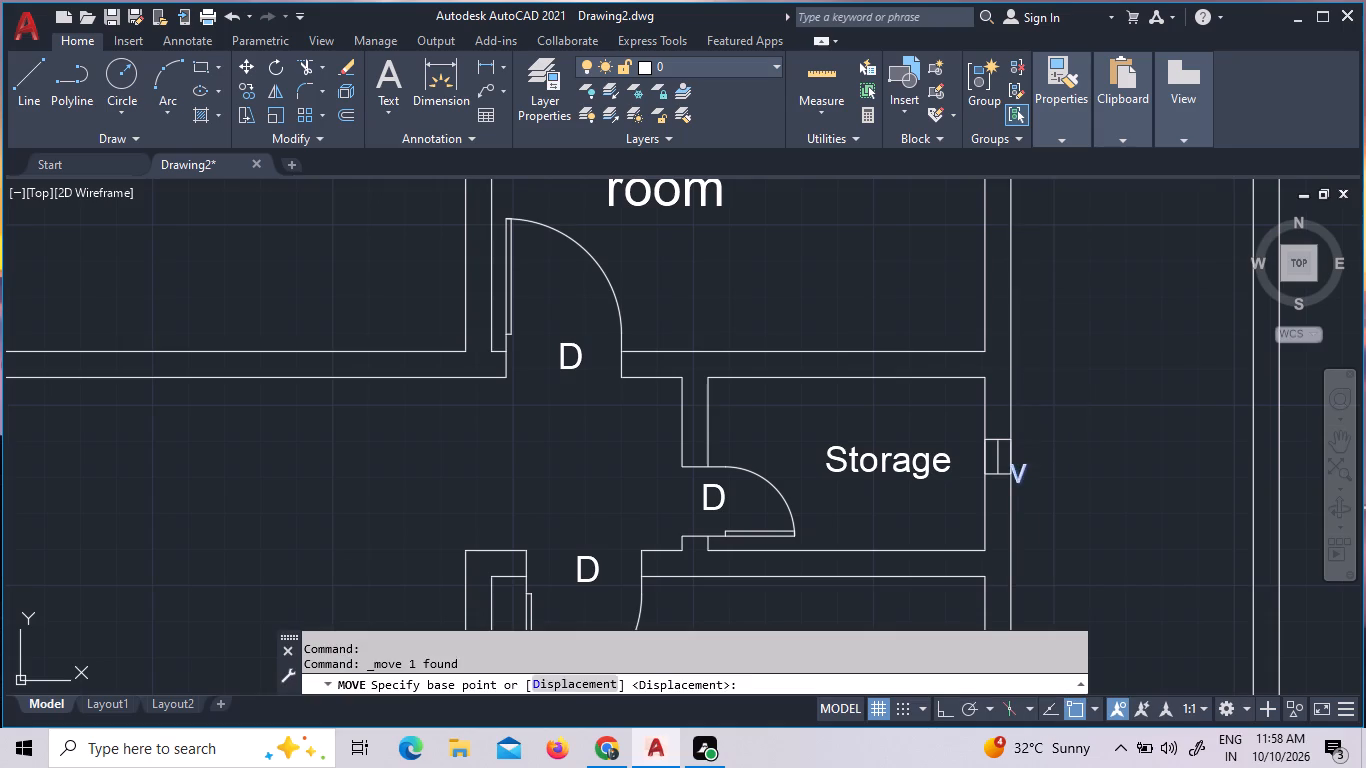
left_click(1098, 419)
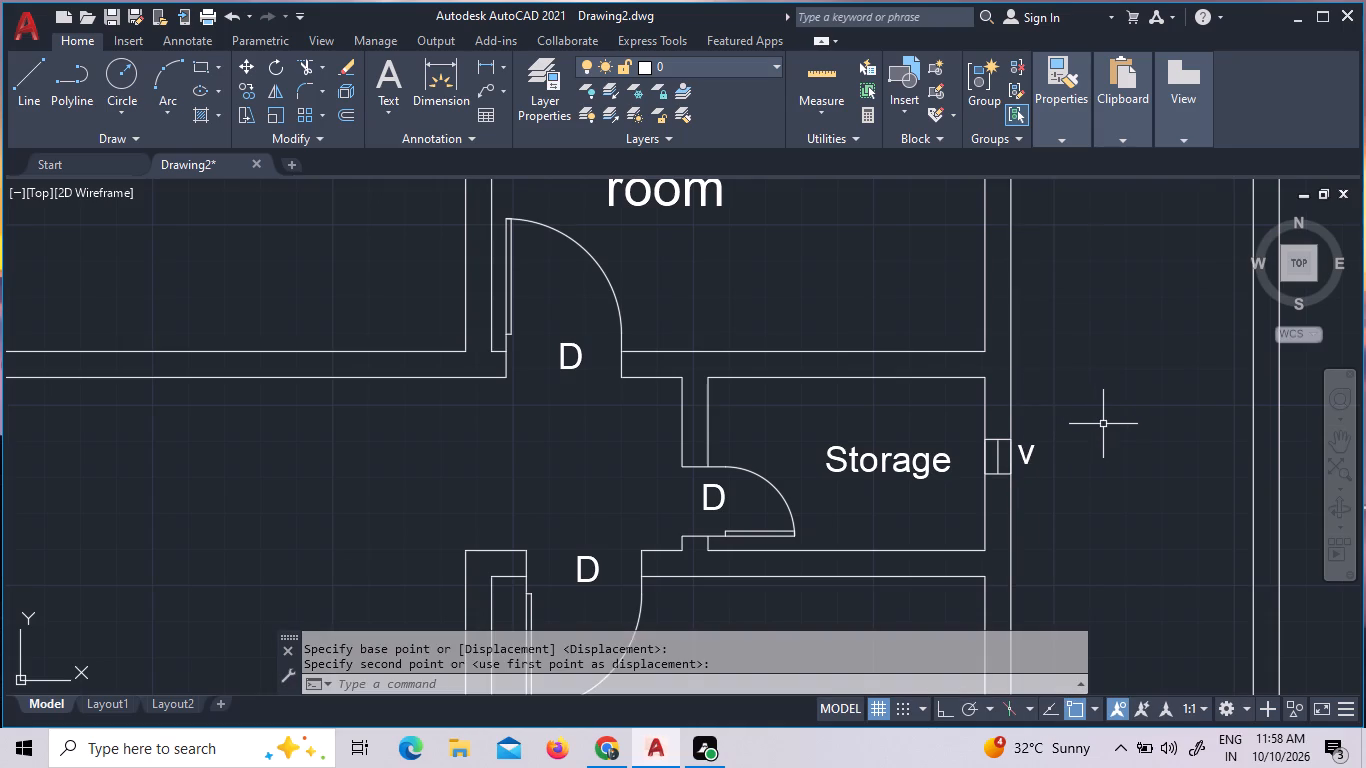
Add the multiline text label "Ultra Sound Scan room" with a 9" text height inside the room below the storage room.
middle_click_drag(1112, 426, 1124, 243)
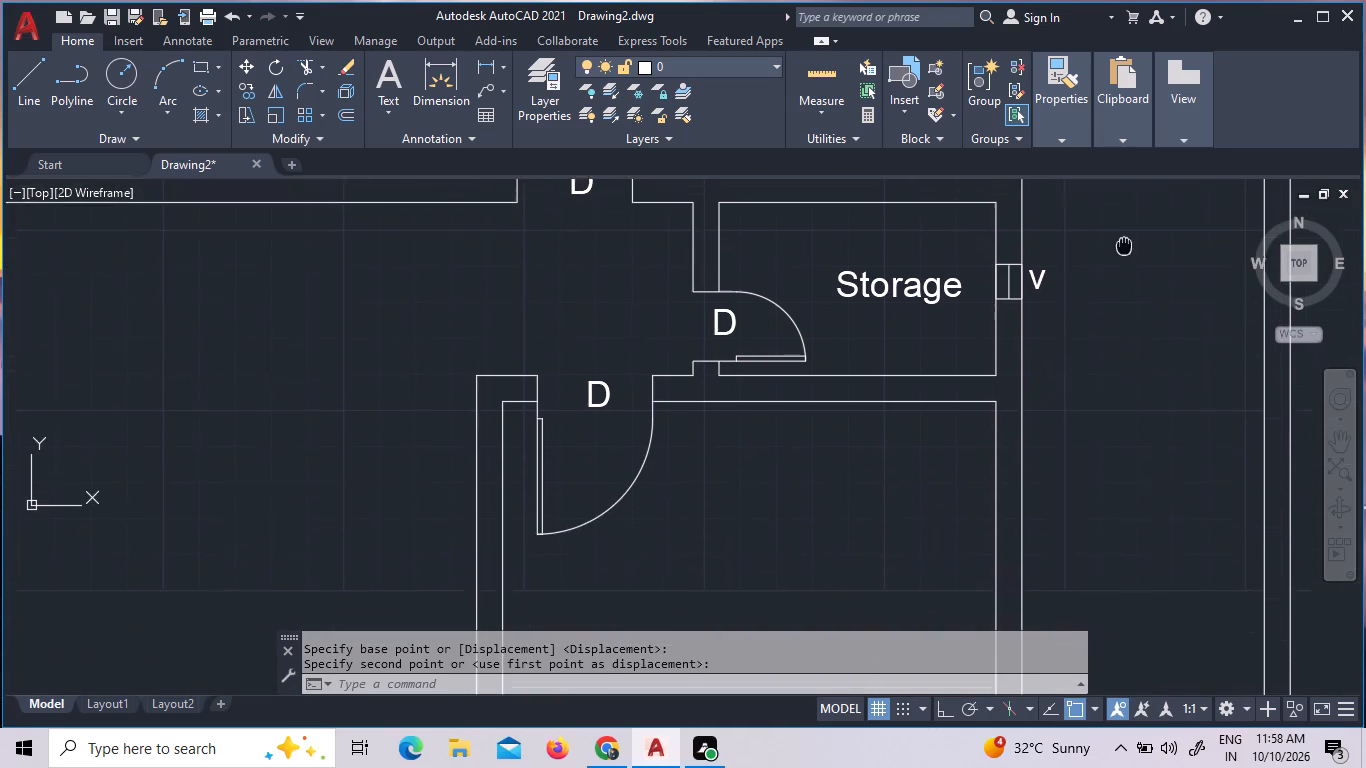
middle_click_drag(1124, 243, 1126, 144)
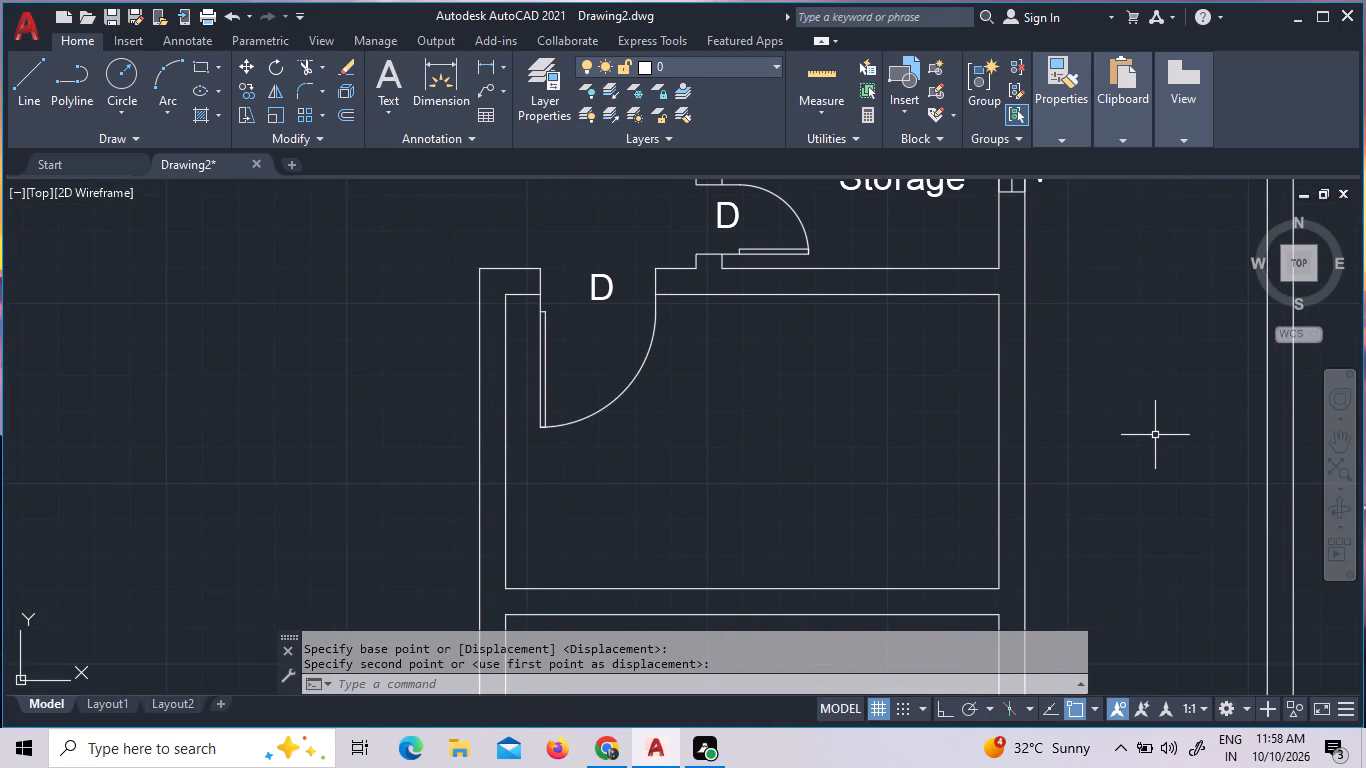
left_click(399, 84)
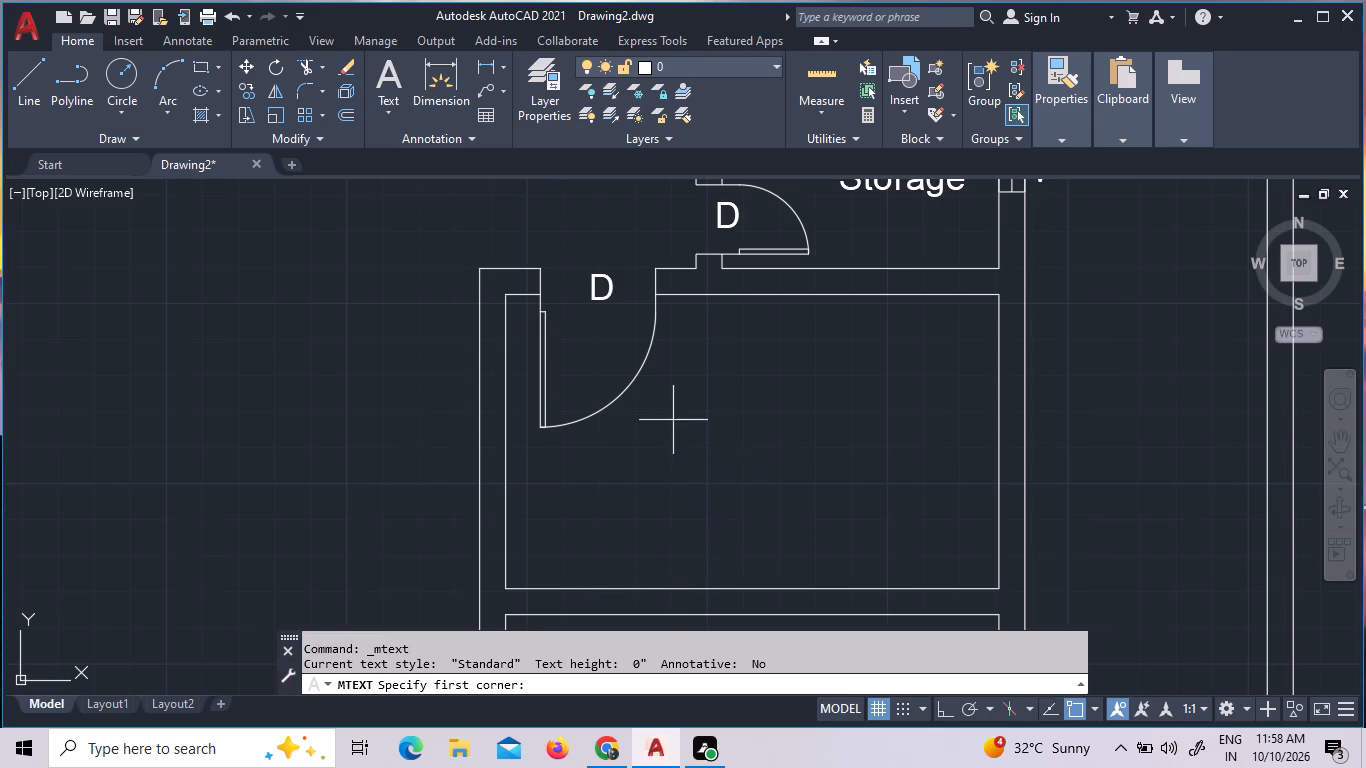
left_click(677, 379)
left_click(874, 518)
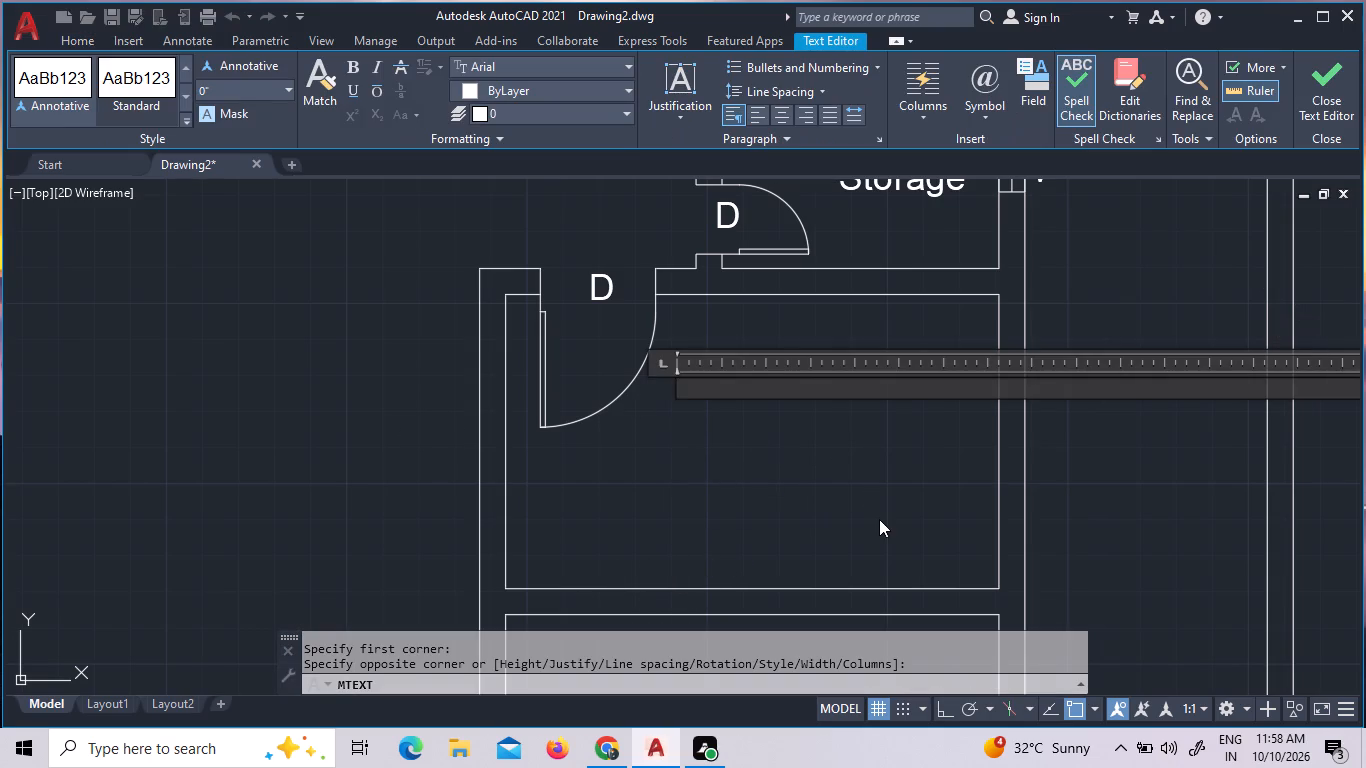
key("u")
key("l")
type("tra")
key("space")
key("s")
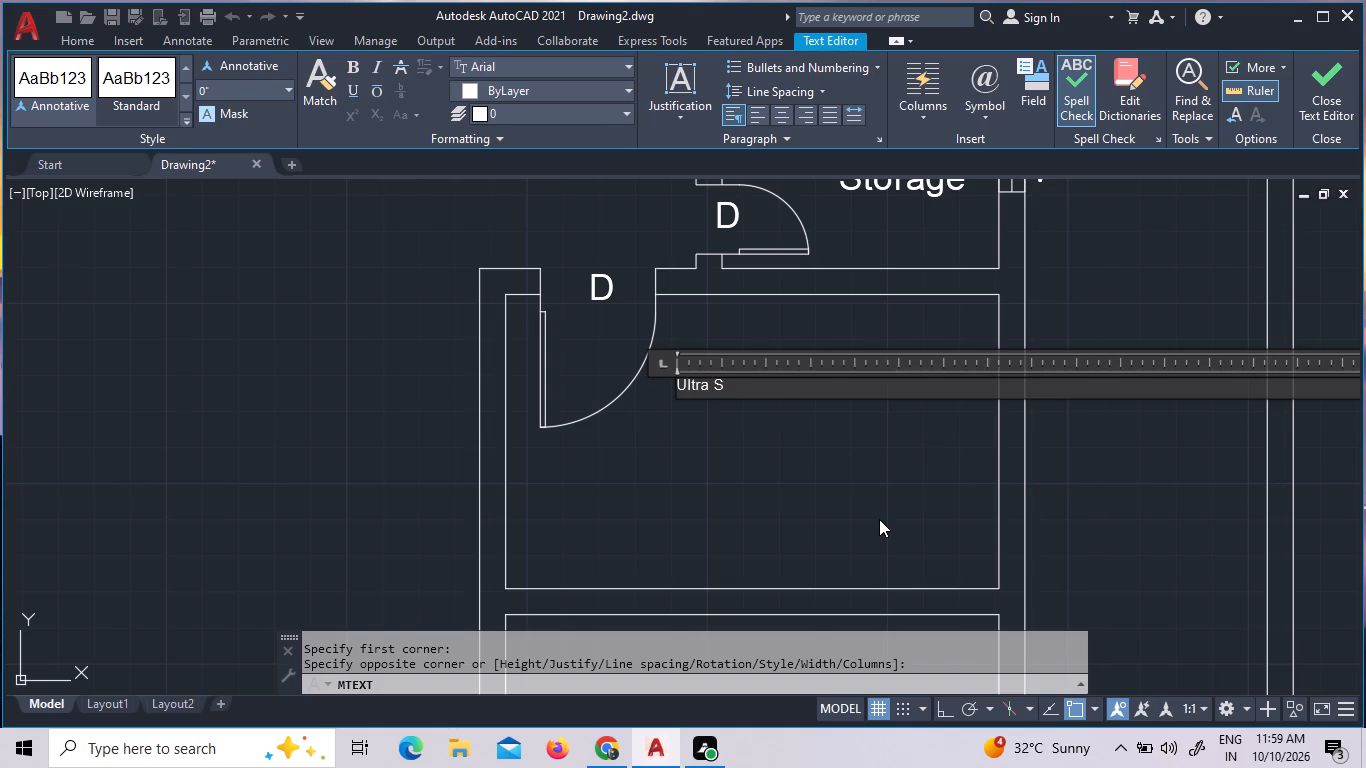
type("ound")
key("space")
key("s")
key("c")
key("a")
key("n")
key("space")
key("r")
type("oom")
left_click_drag(853, 382, 693, 358)
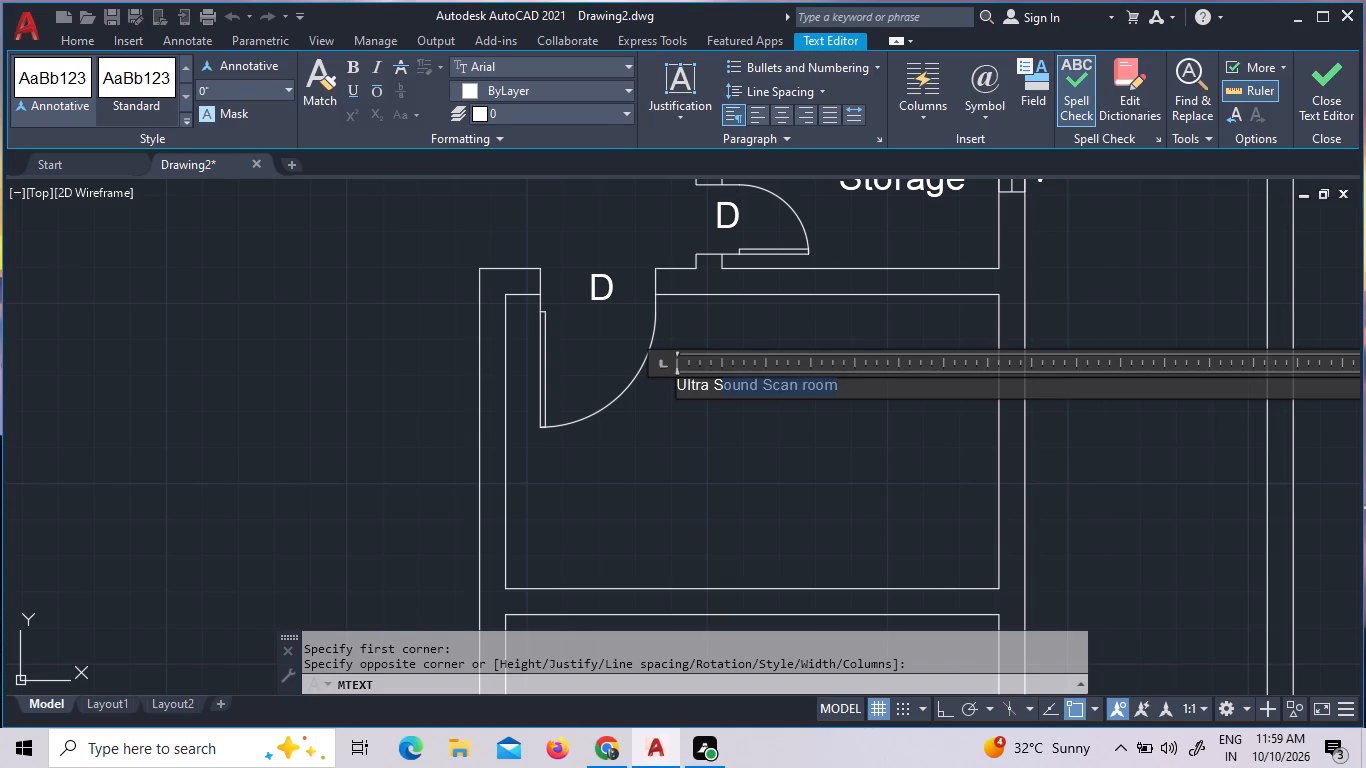
left_click_drag(693, 358, 615, 352)
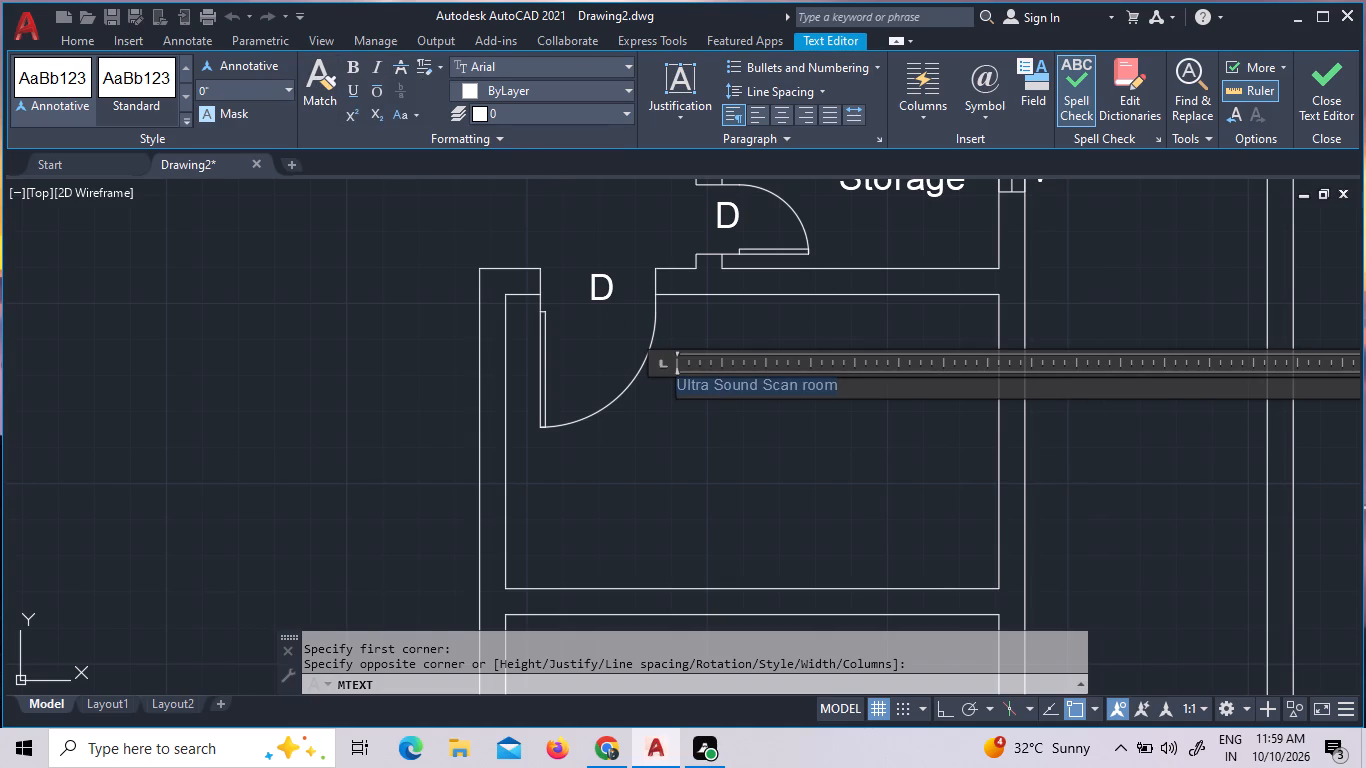
left_click(289, 83)
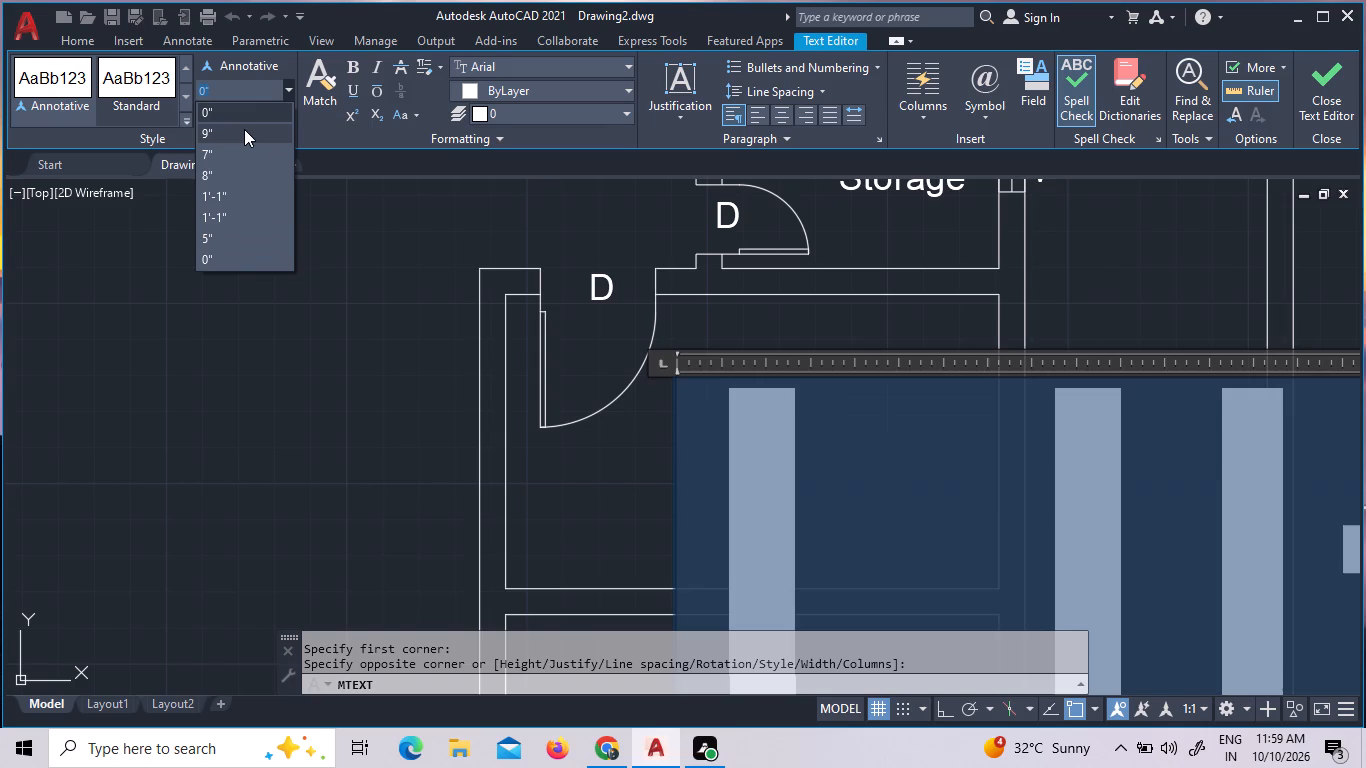
left_click(244, 136)
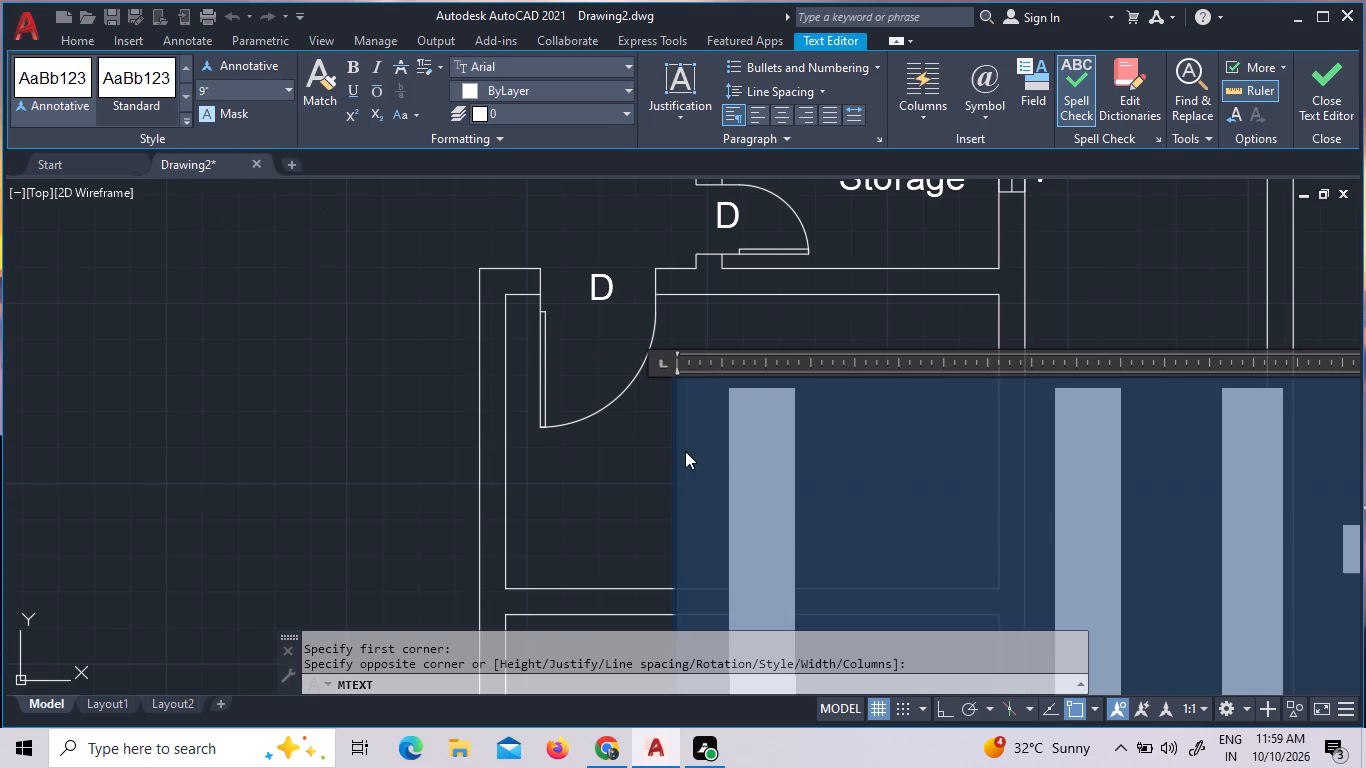
left_click(602, 471)
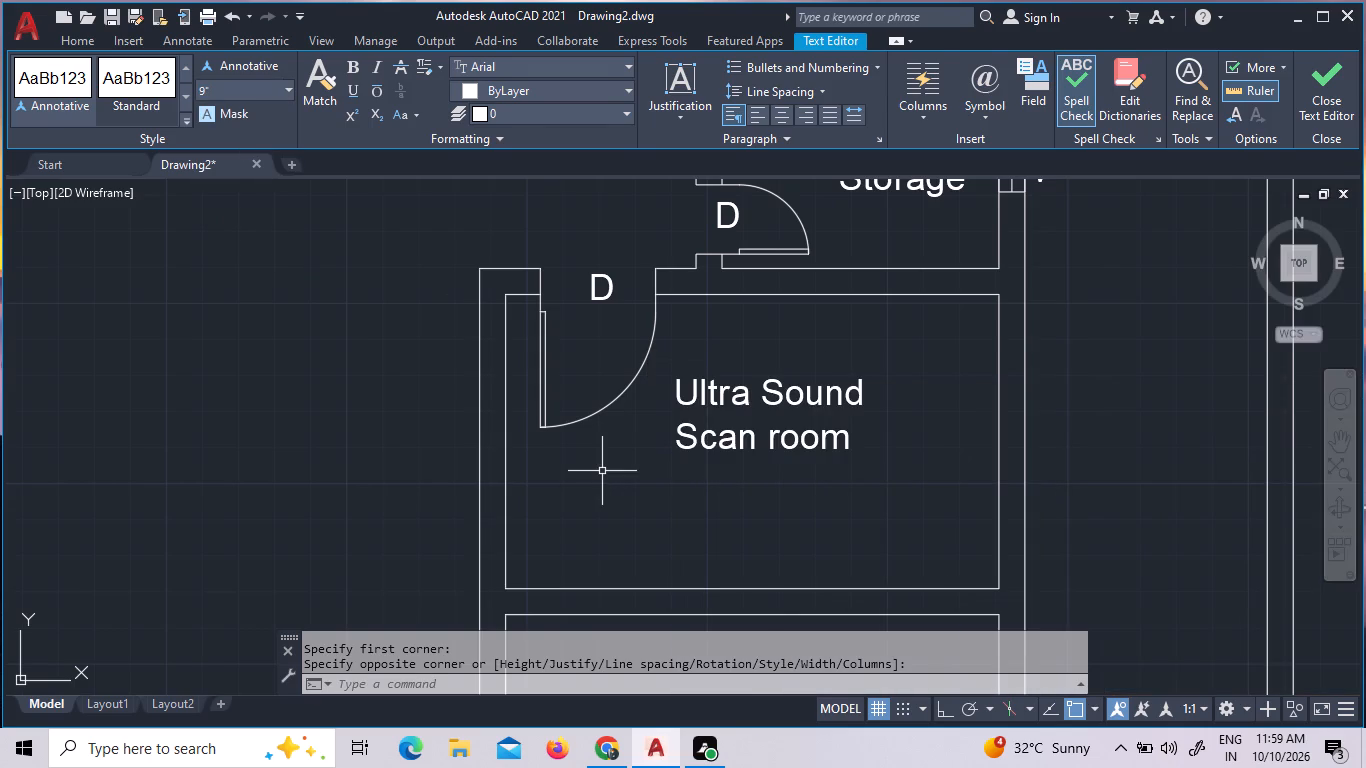
Move the "Ultra Sound Scan room" label to about the middle of its room, clear of the door swing.
left_click_drag(872, 458, 819, 441)
left_click(729, 394)
right_click(729, 394)
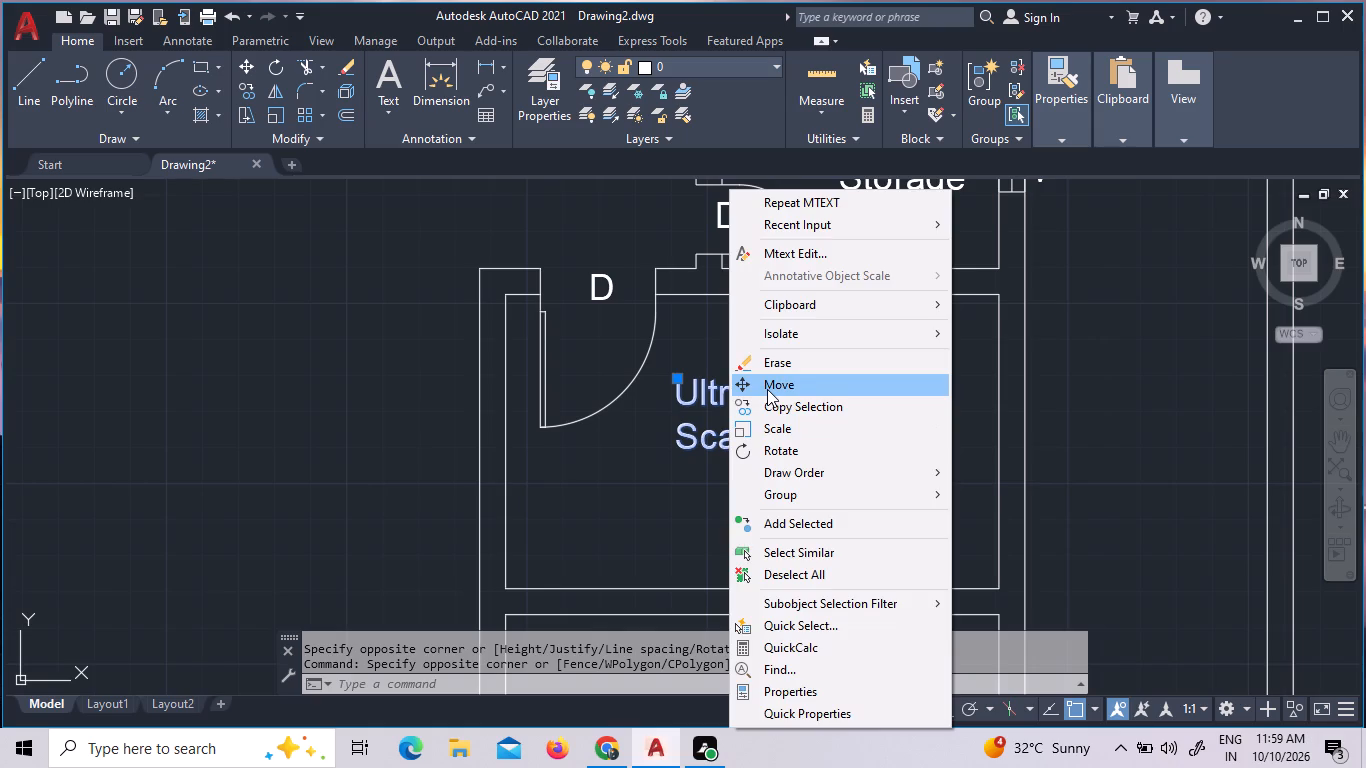
double_click(767, 389)
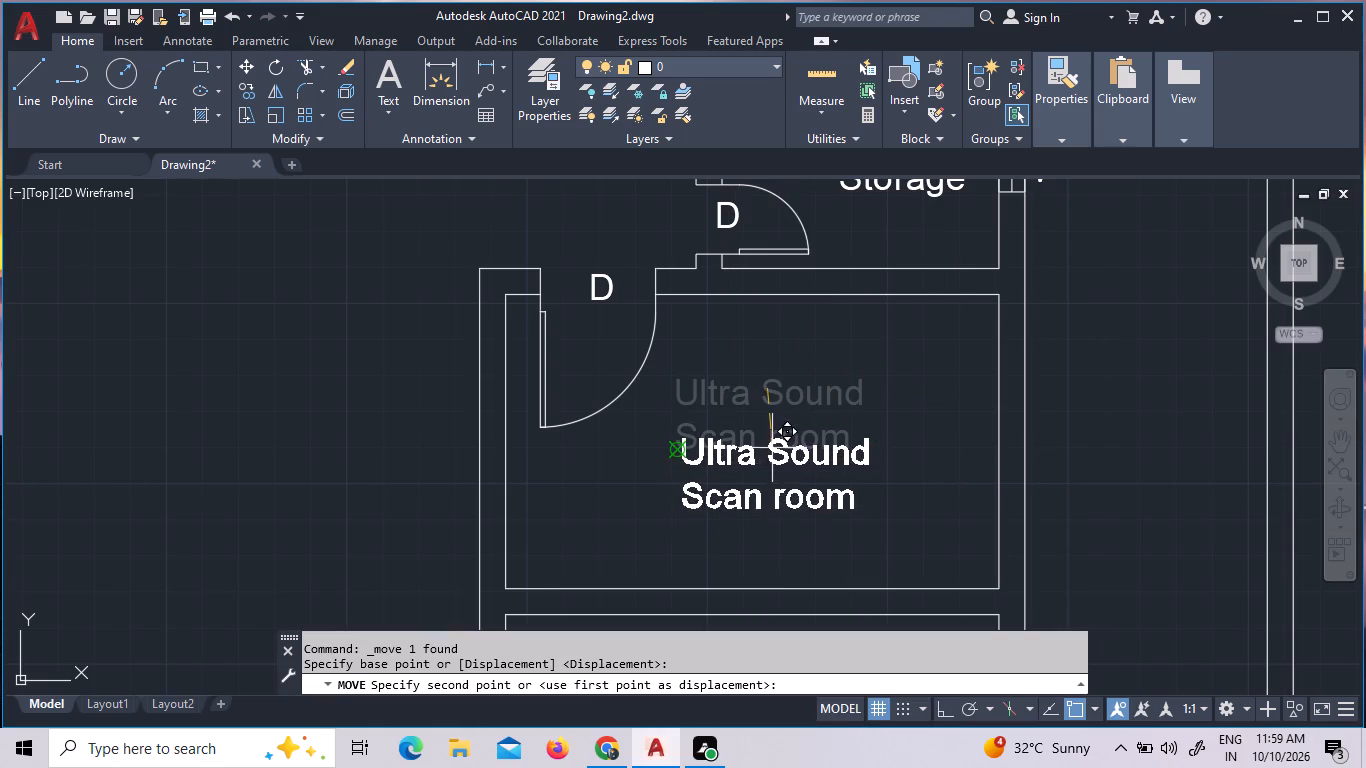
left_click(772, 448)
left_click_drag(795, 475, 739, 447)
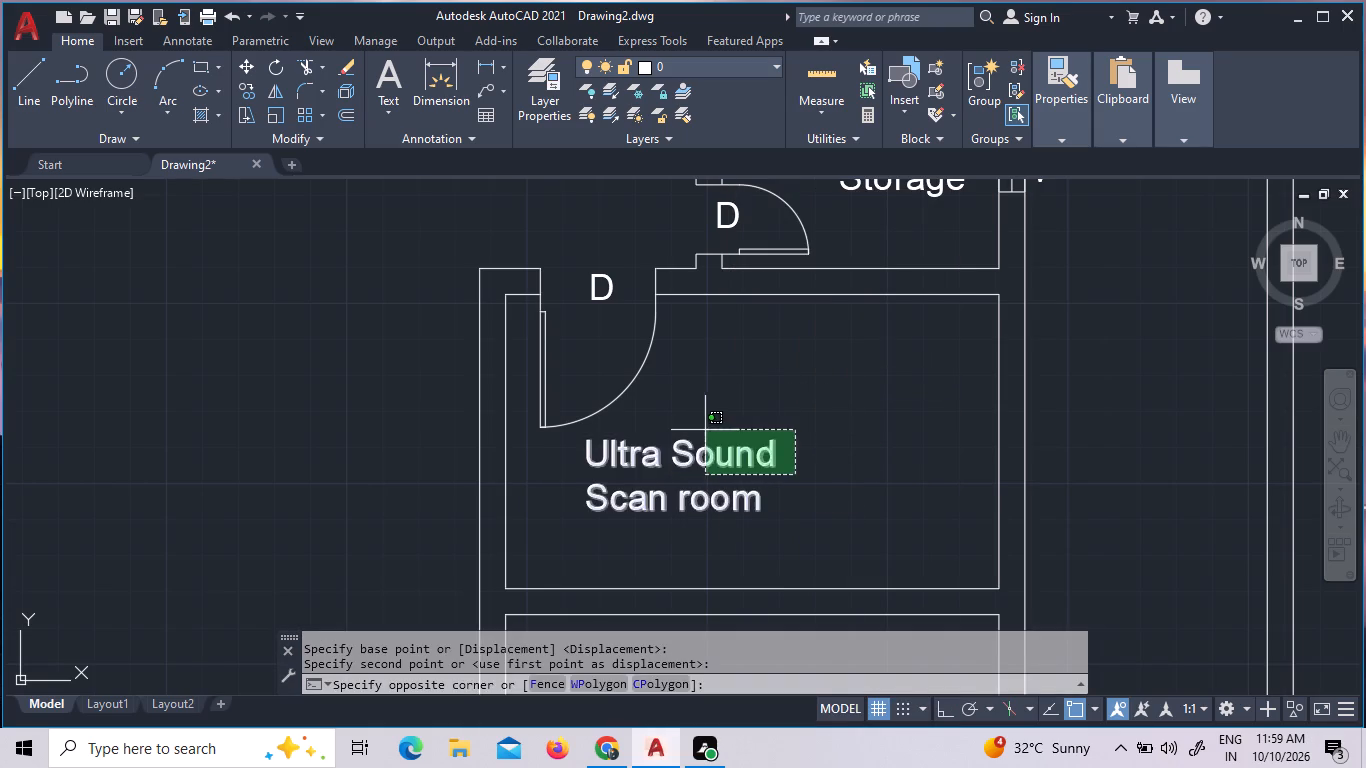
left_click(705, 430)
right_click(705, 430)
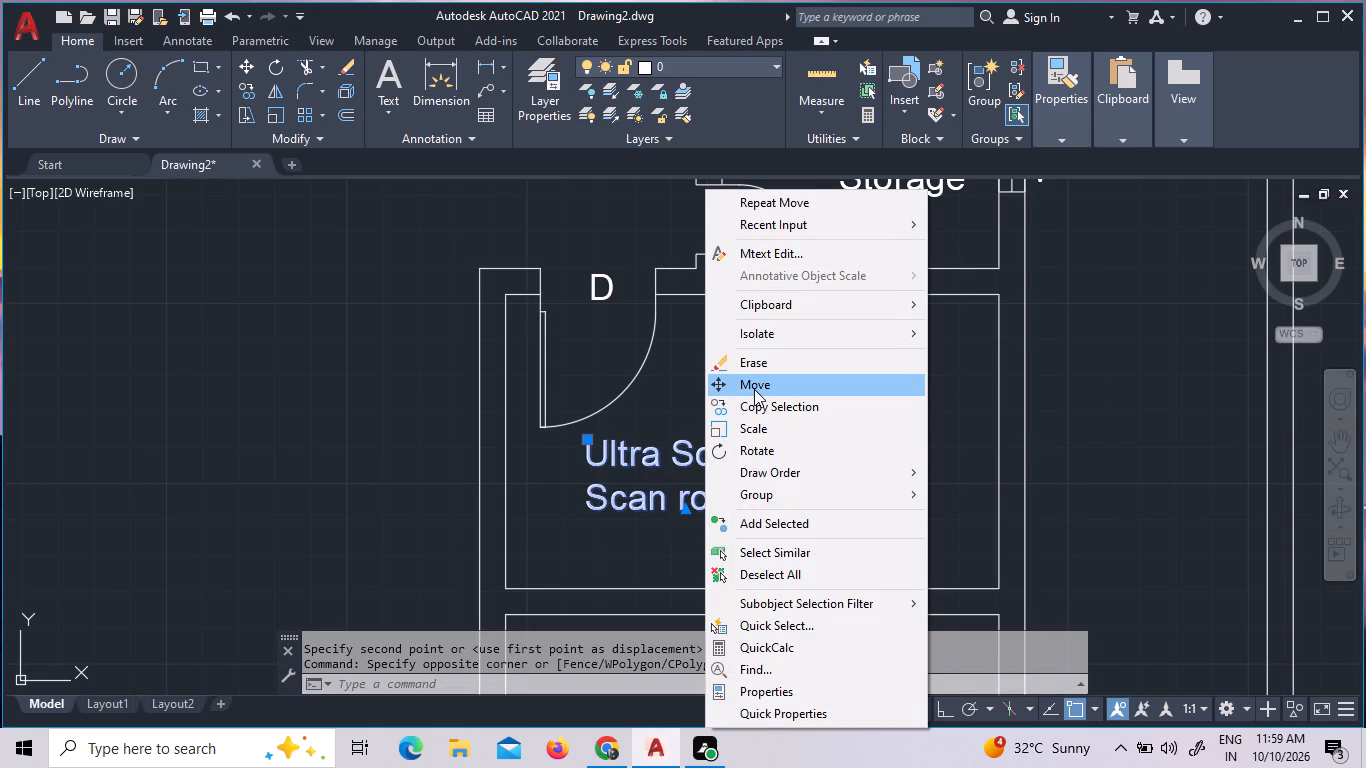
left_click(754, 389)
left_click(749, 429)
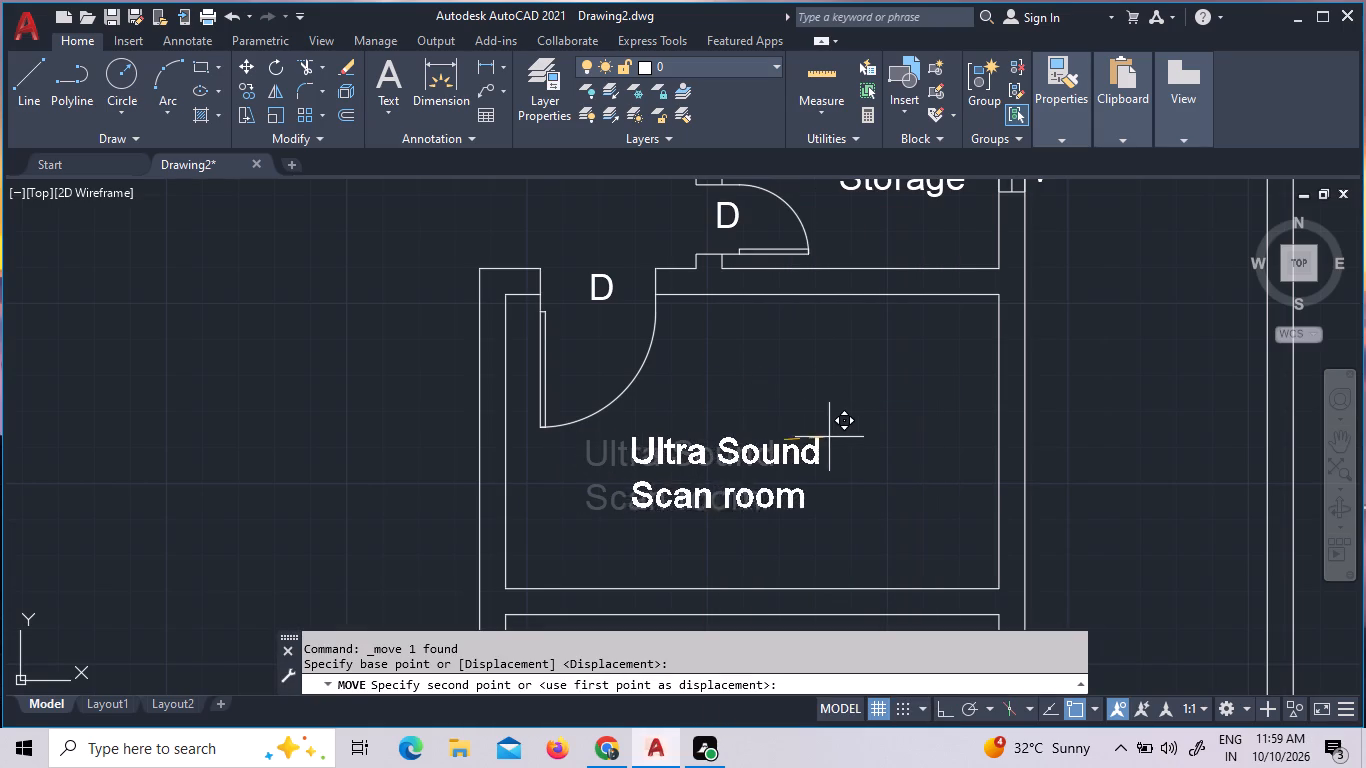
left_click(895, 430)
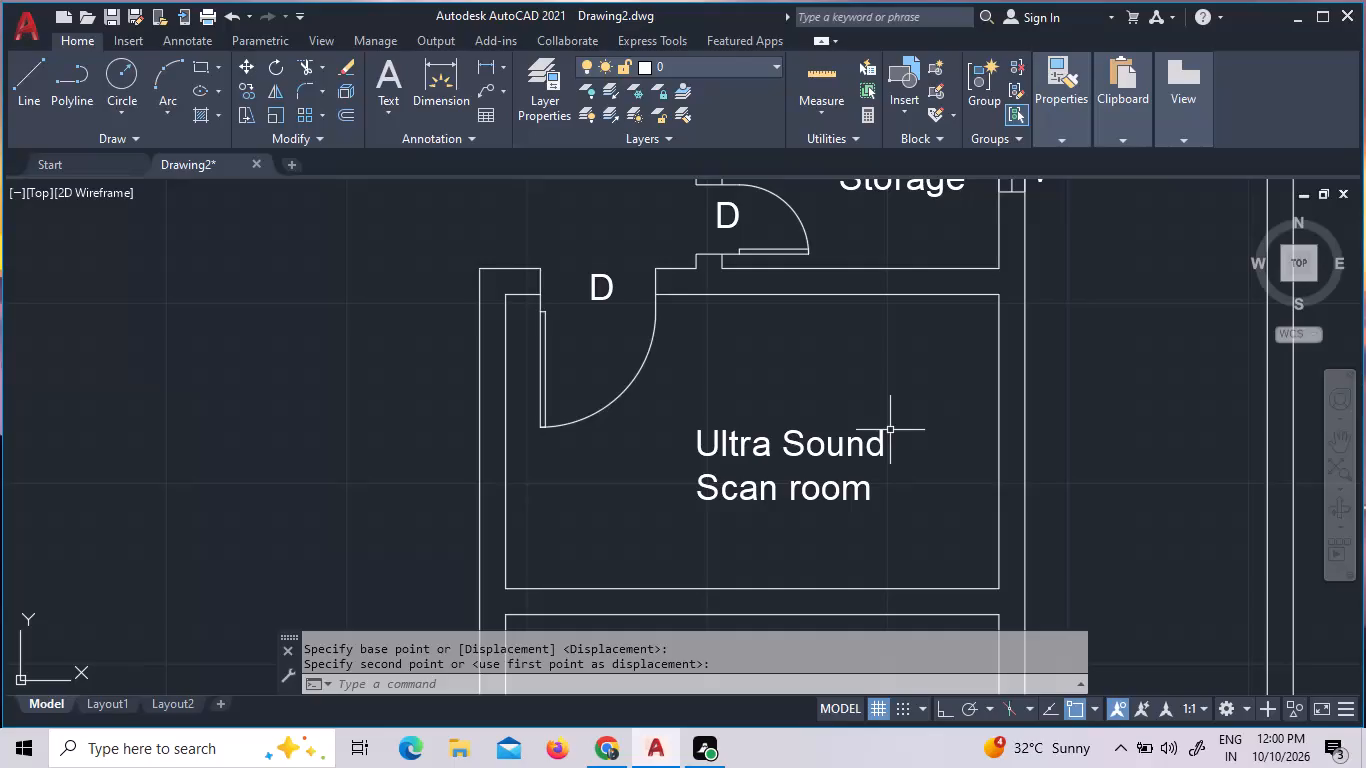
Insert the "Sink - Oval top" block from House Designer.dwg in DesignCenter into the empty area west of the Ultra Sound Scan room.
type("dc")
key("Return")
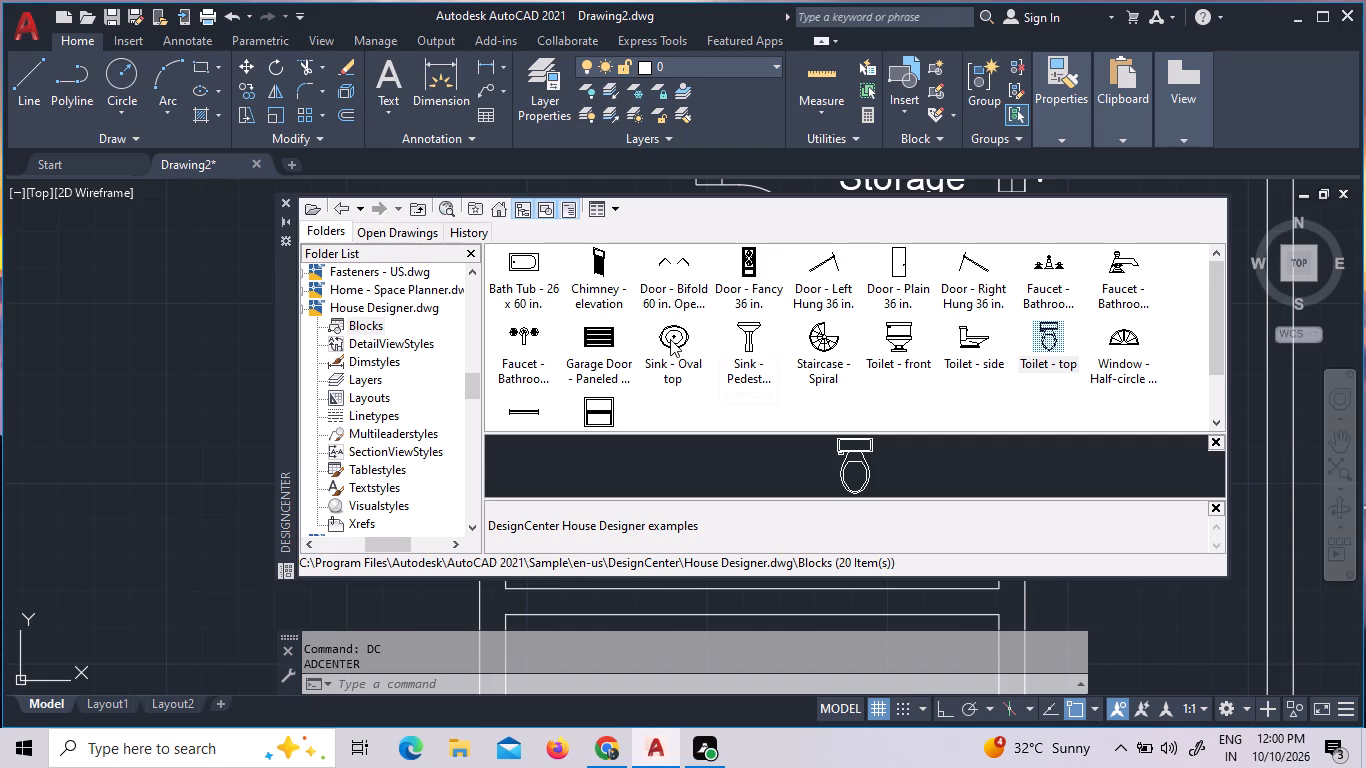
left_click_drag(670, 339, 525, 455)
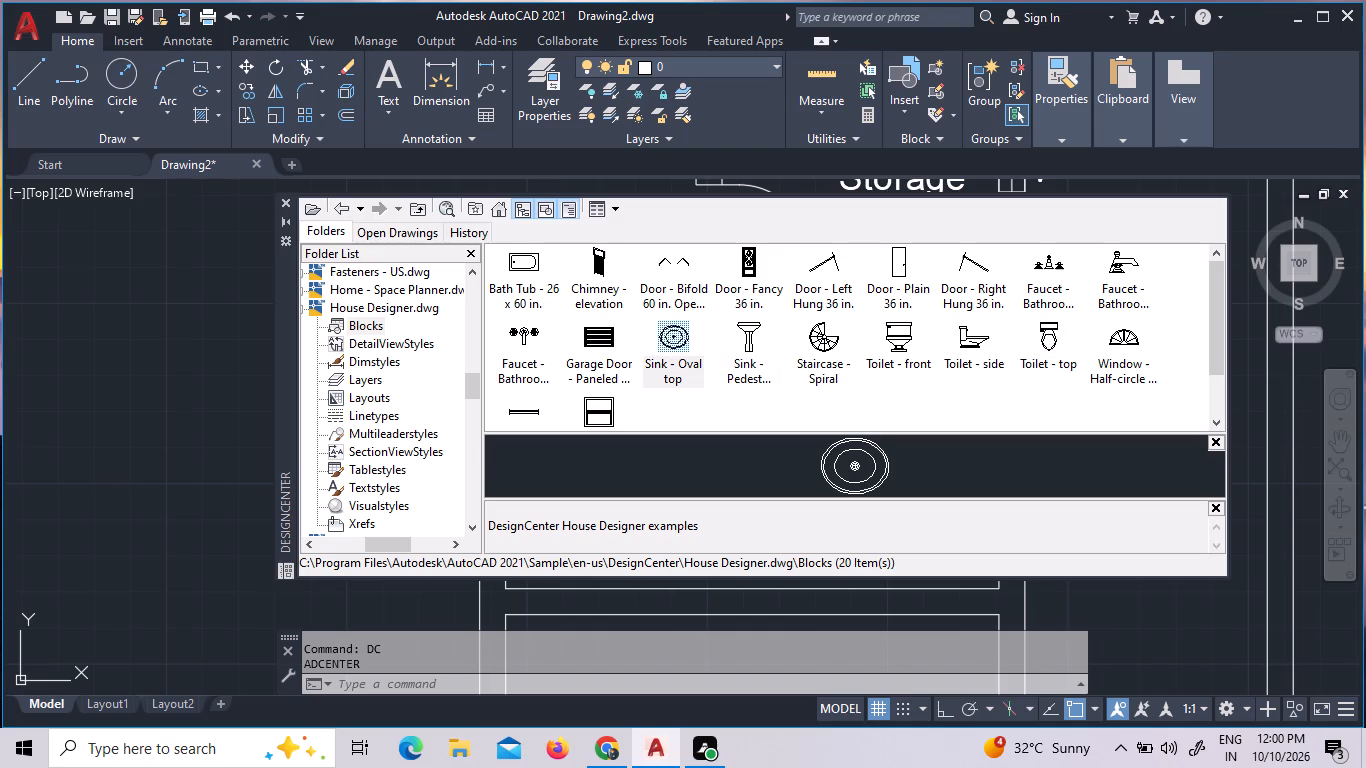
left_click_drag(525, 455, 258, 446)
left_click_drag(258, 446, 187, 436)
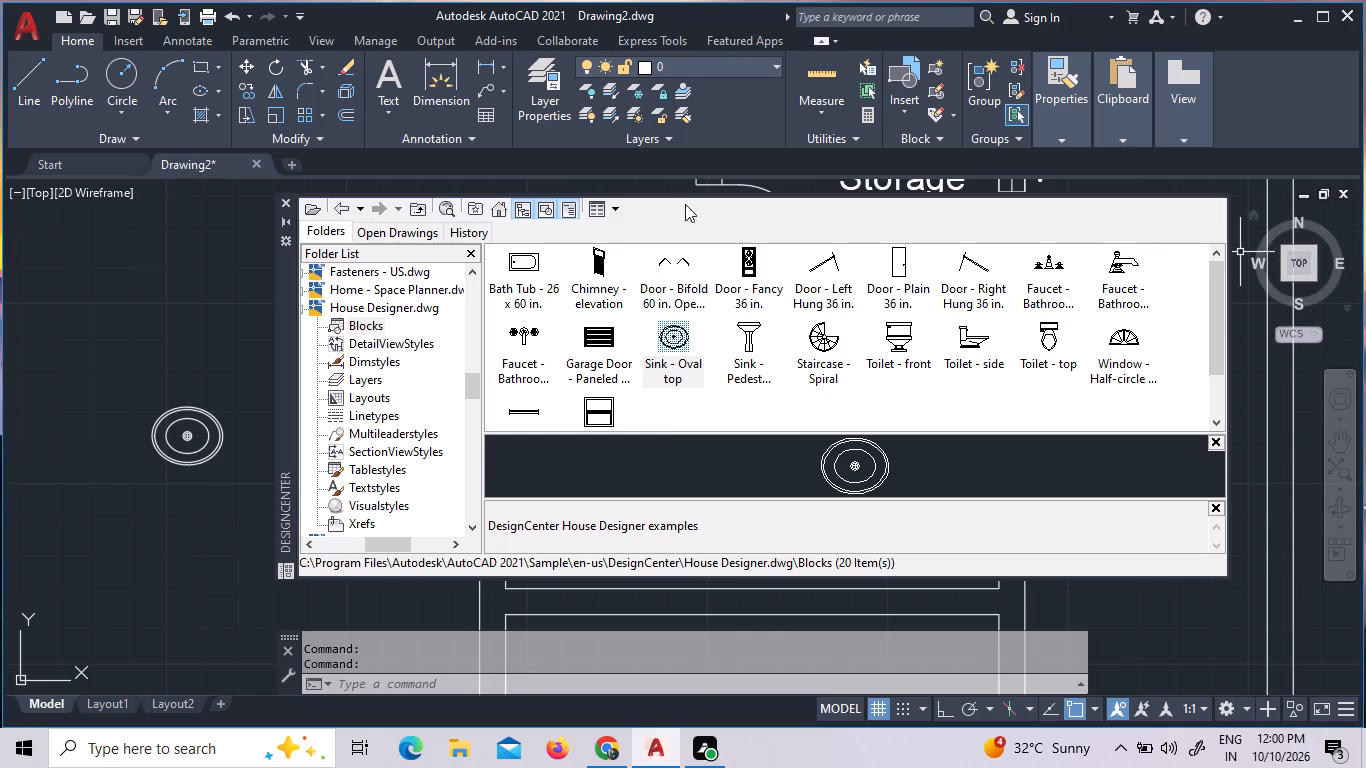
Browse the block collections of Pipe Fittings.dwg and Landscaping.dwg in DesignCenter.
left_click(300, 309)
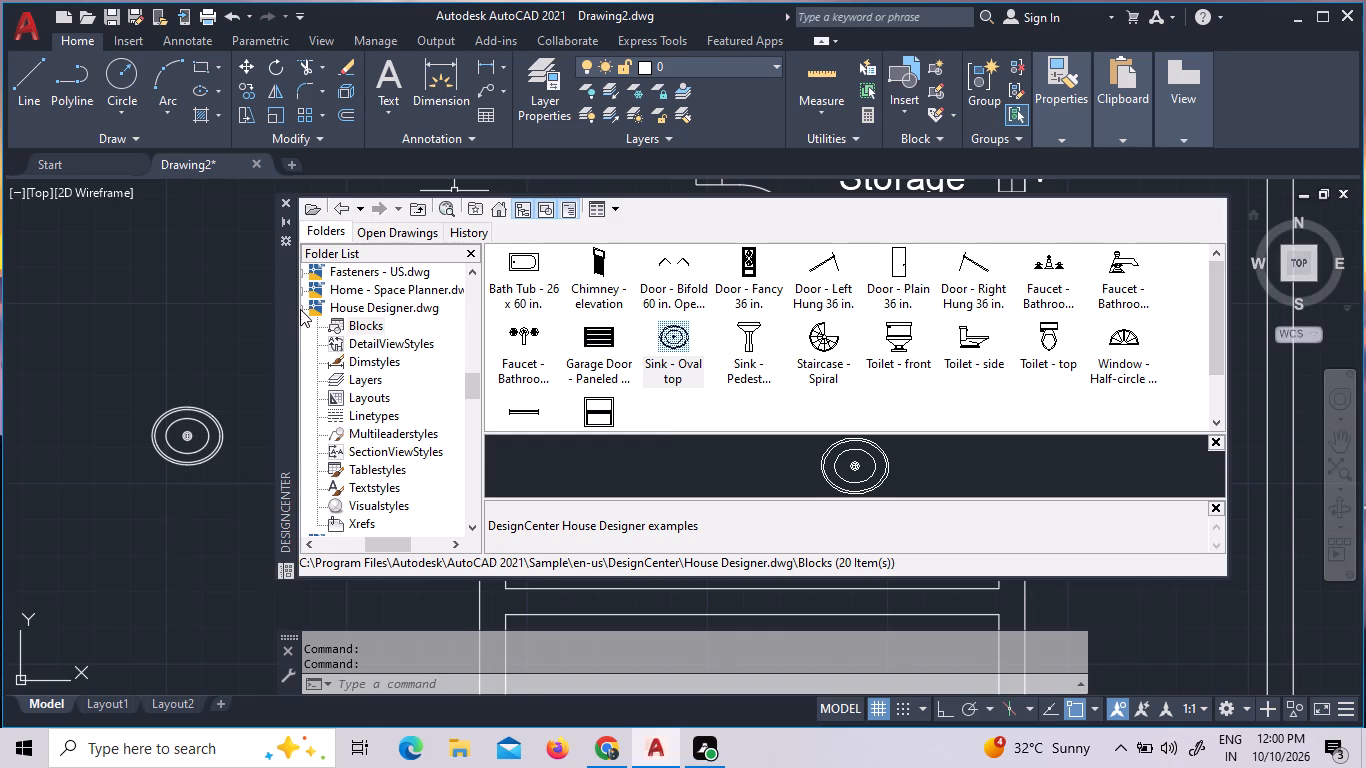
left_click(301, 306)
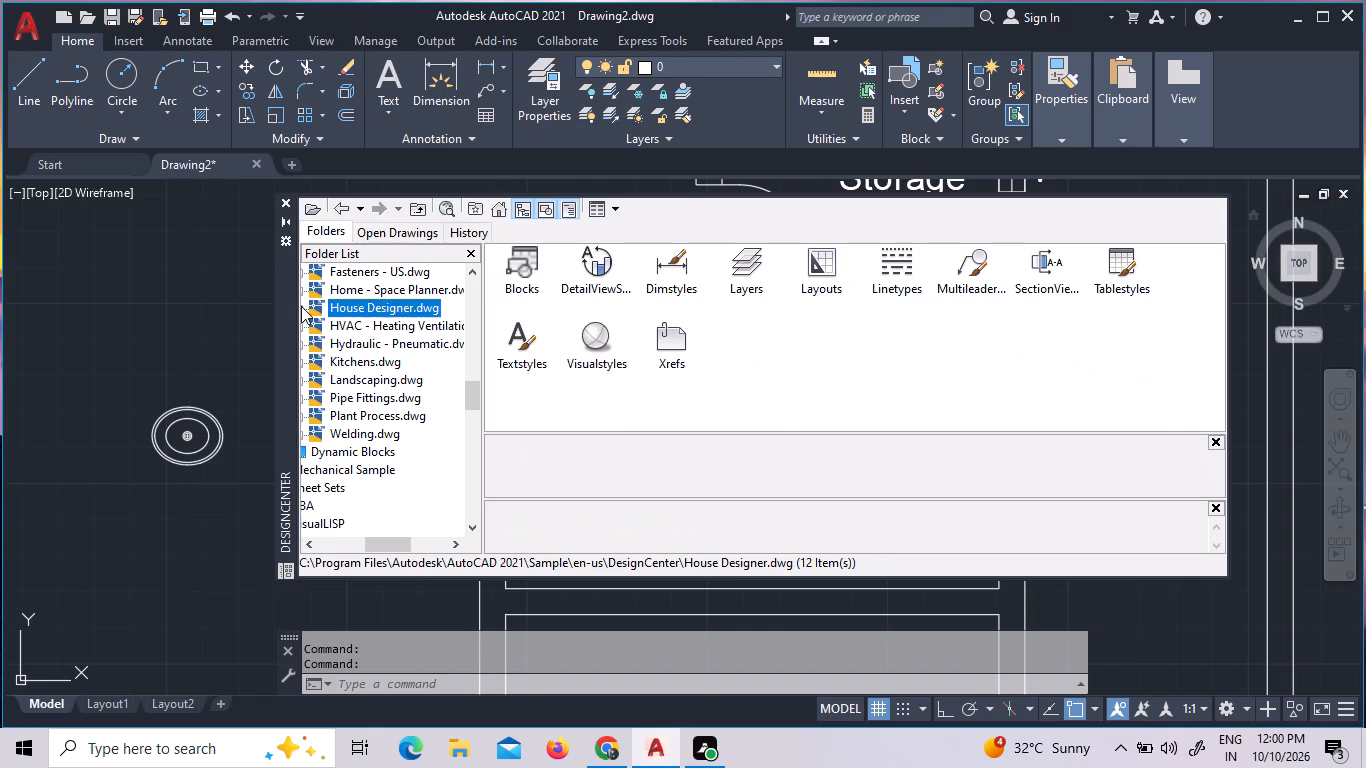
left_click(384, 412)
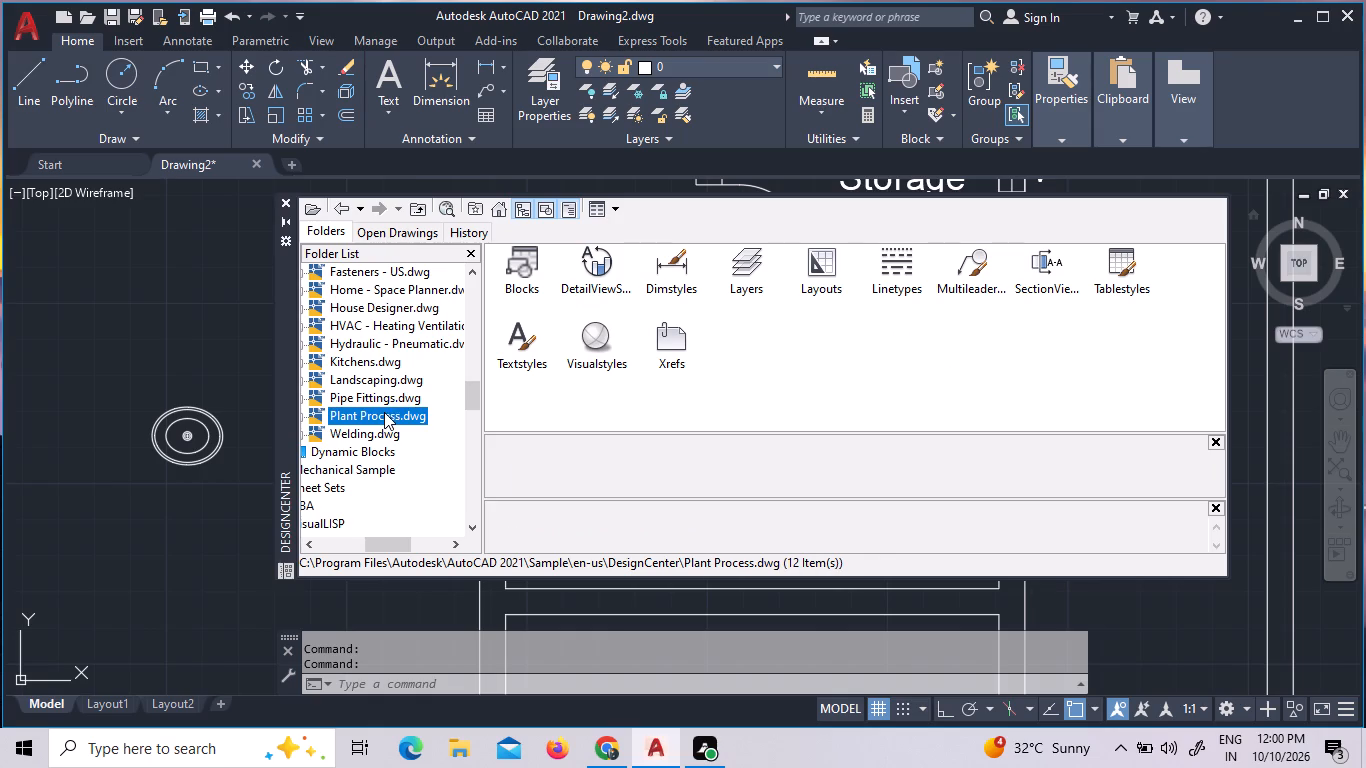
double_click(384, 391)
double_click(372, 330)
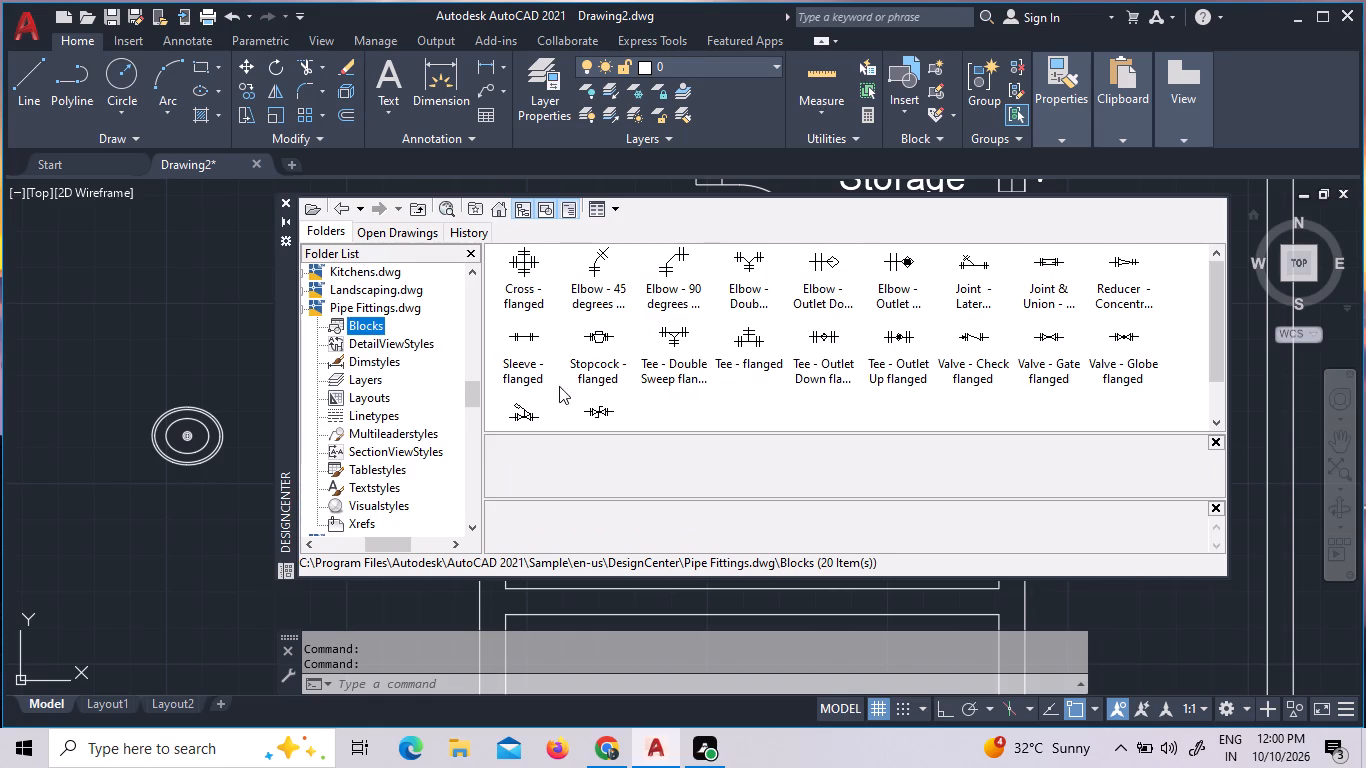
left_click(326, 289)
double_click(512, 276)
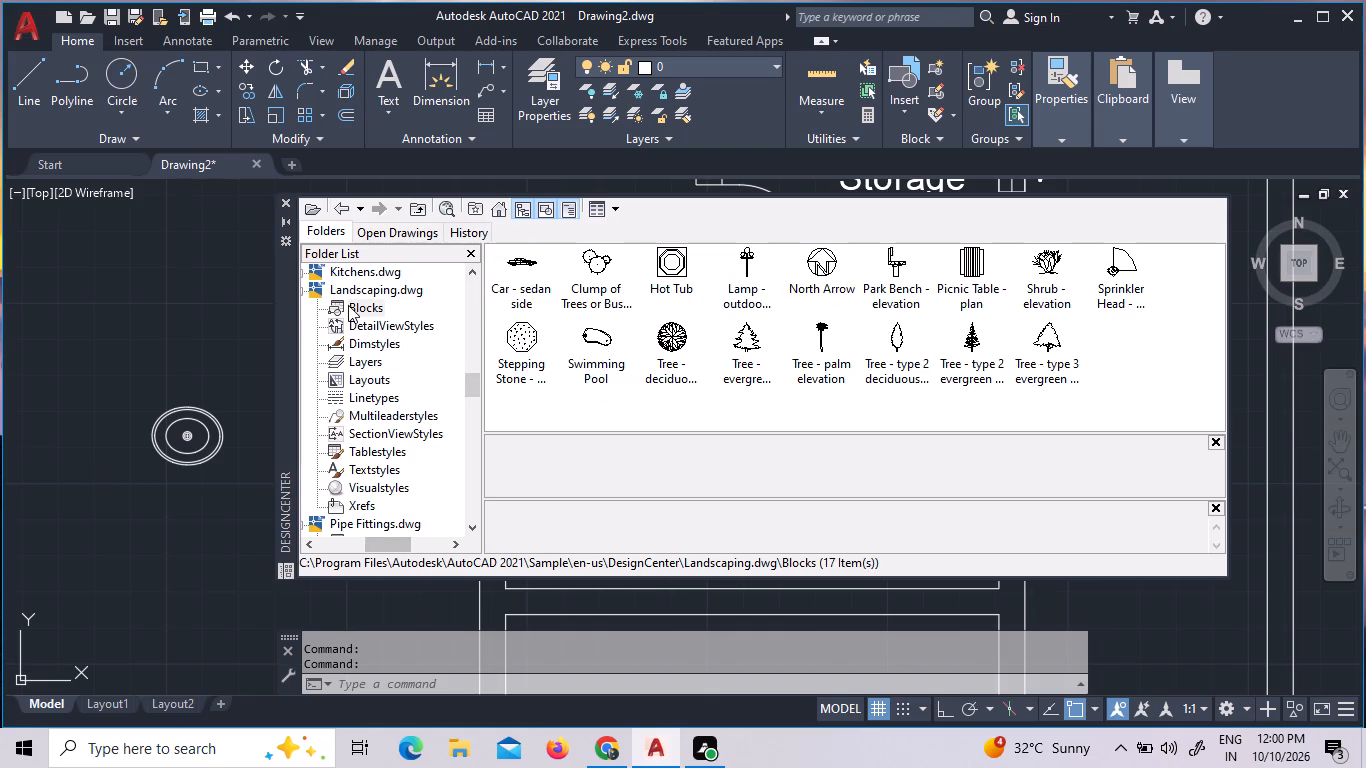
left_click(285, 204)
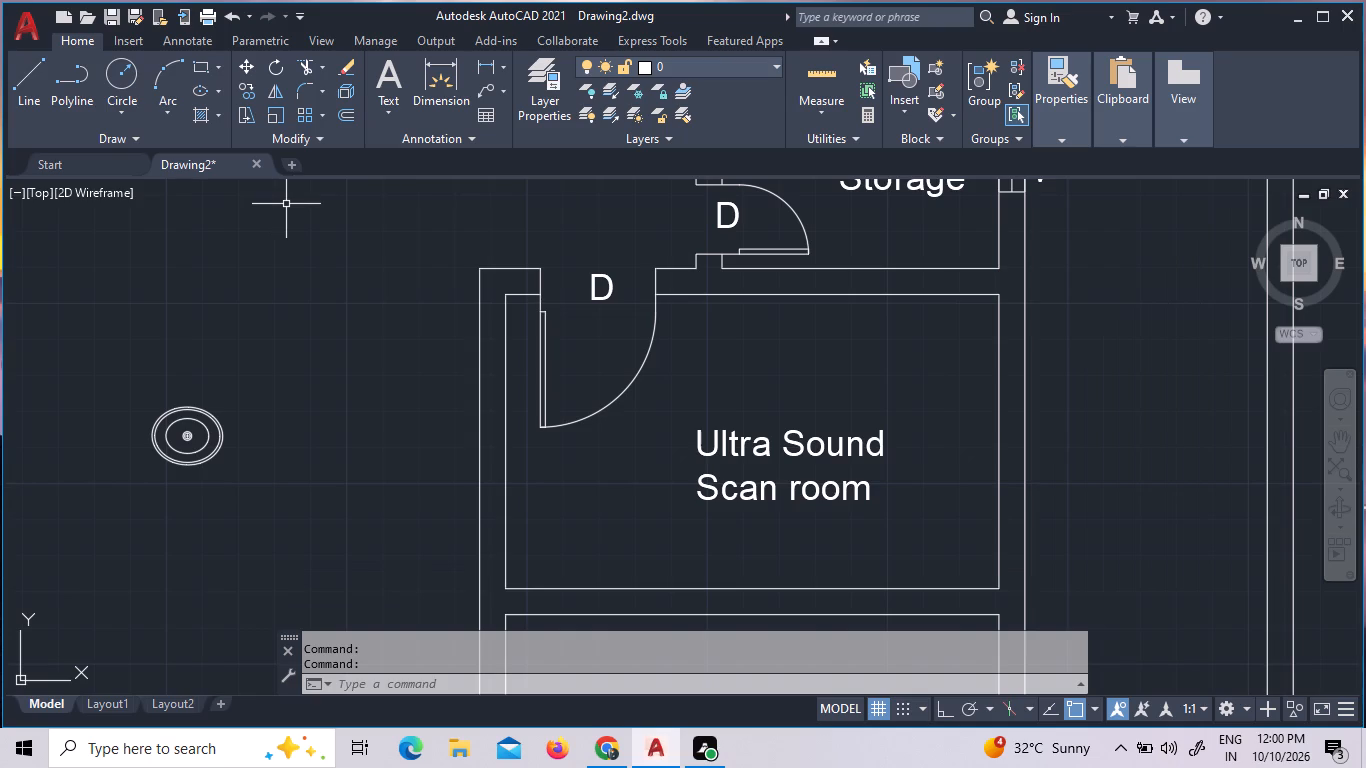
Move the oval sink into the Ultra Sound Scan room, near its northeast corner beside the east wall.
left_click(309, 477)
left_click(146, 408)
right_click(146, 408)
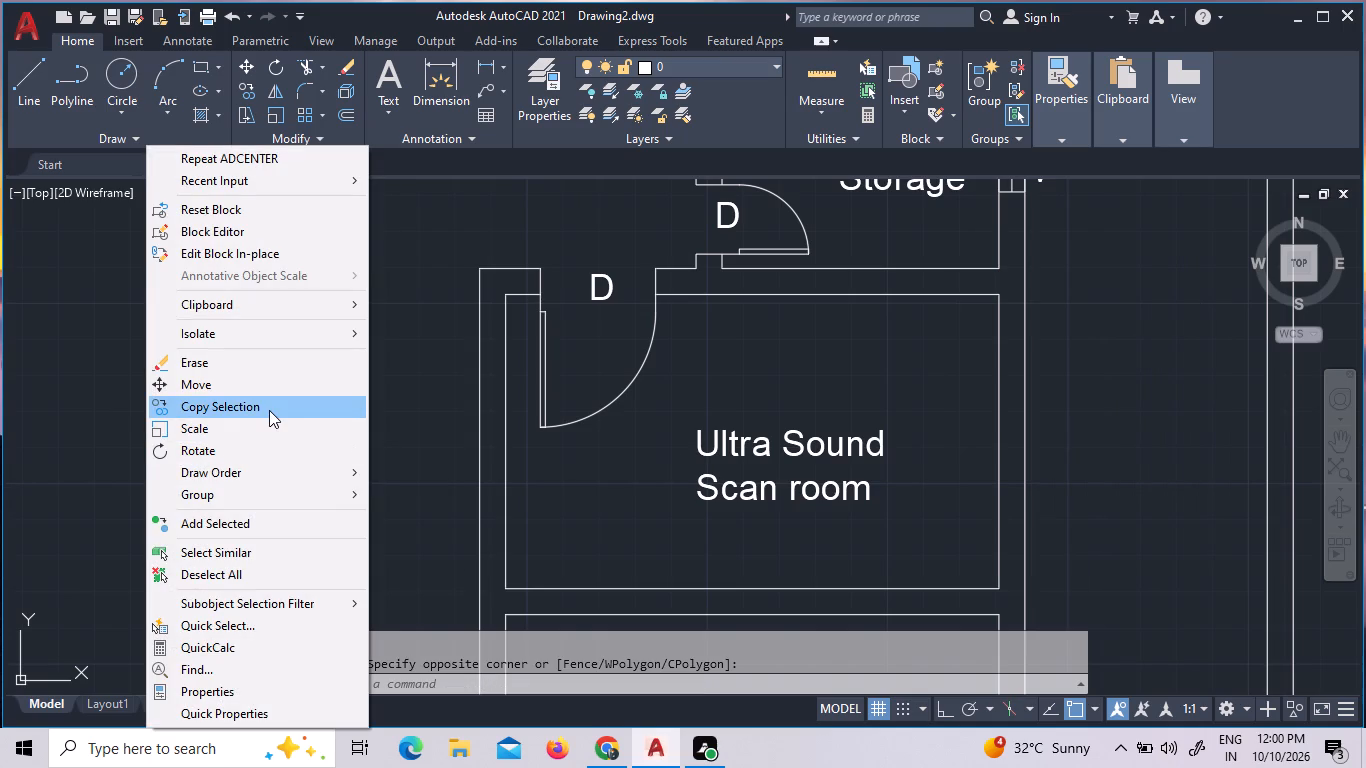
left_click(262, 393)
left_click(182, 418)
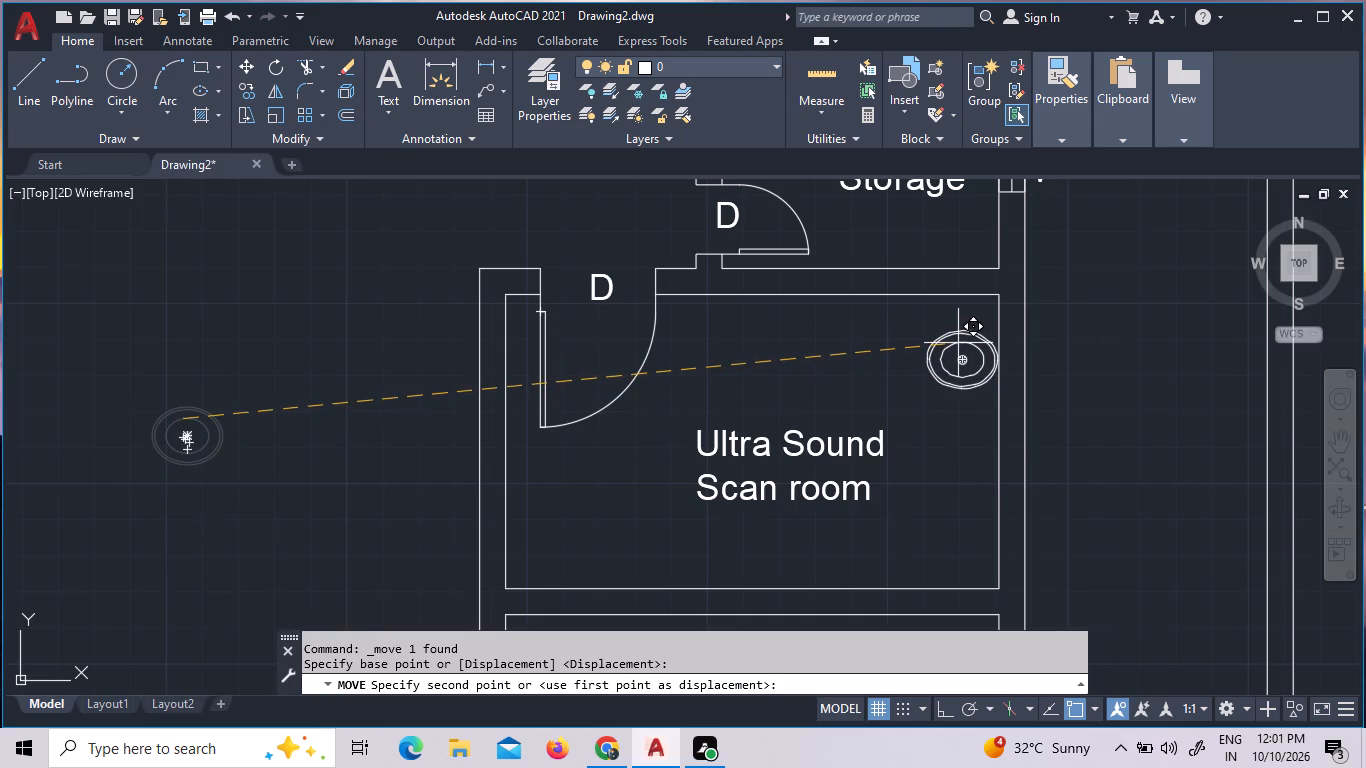
left_click(958, 343)
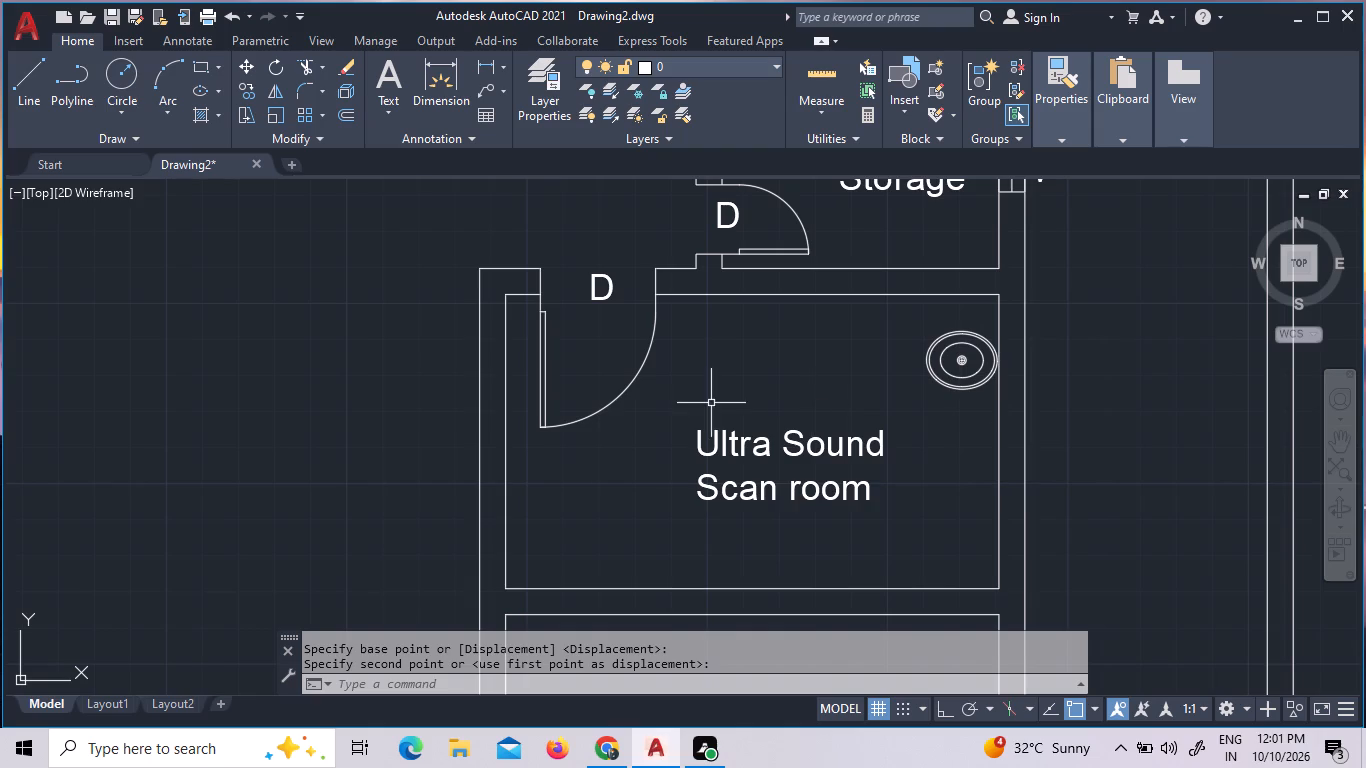
Examine the unlabelled rooms below the Ultra Sound Scan room.
middle_click_drag(651, 474, 666, 342)
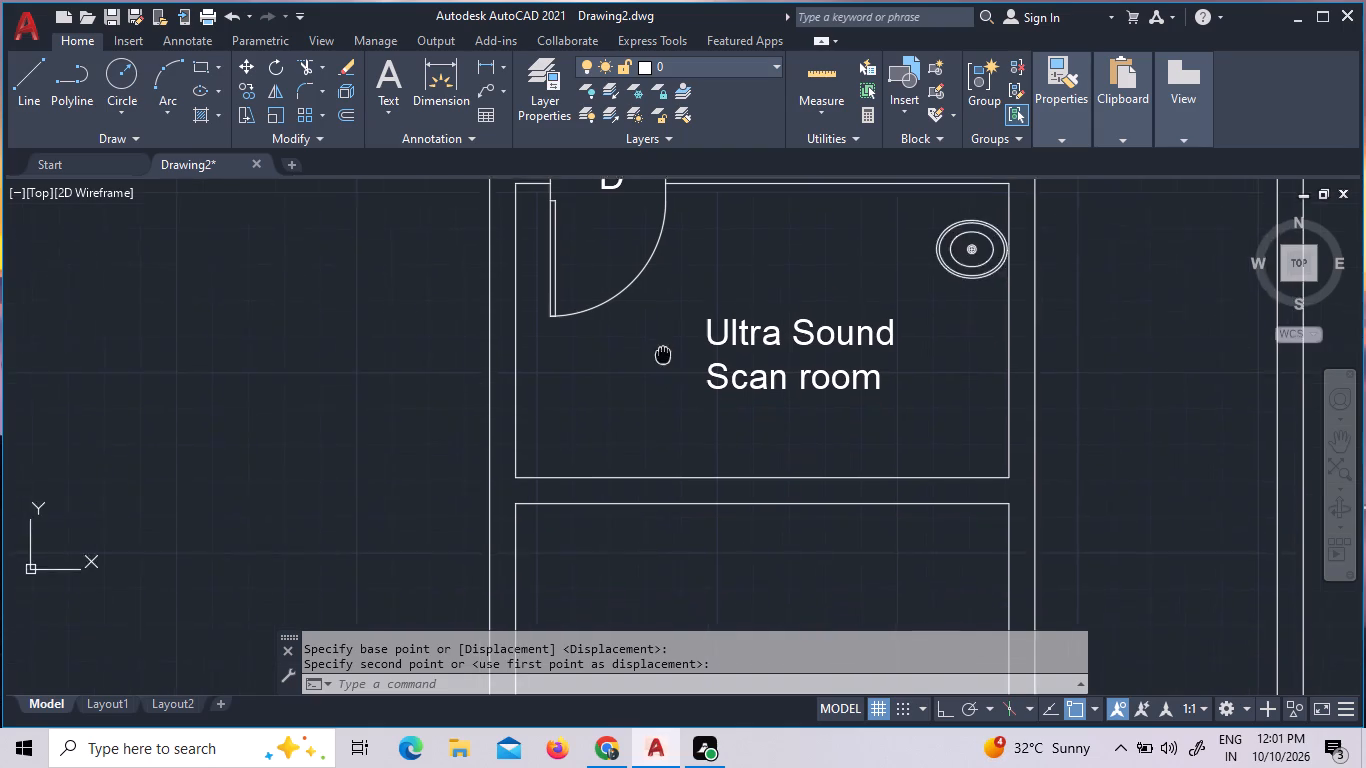
middle_click_drag(666, 342, 510, 418)
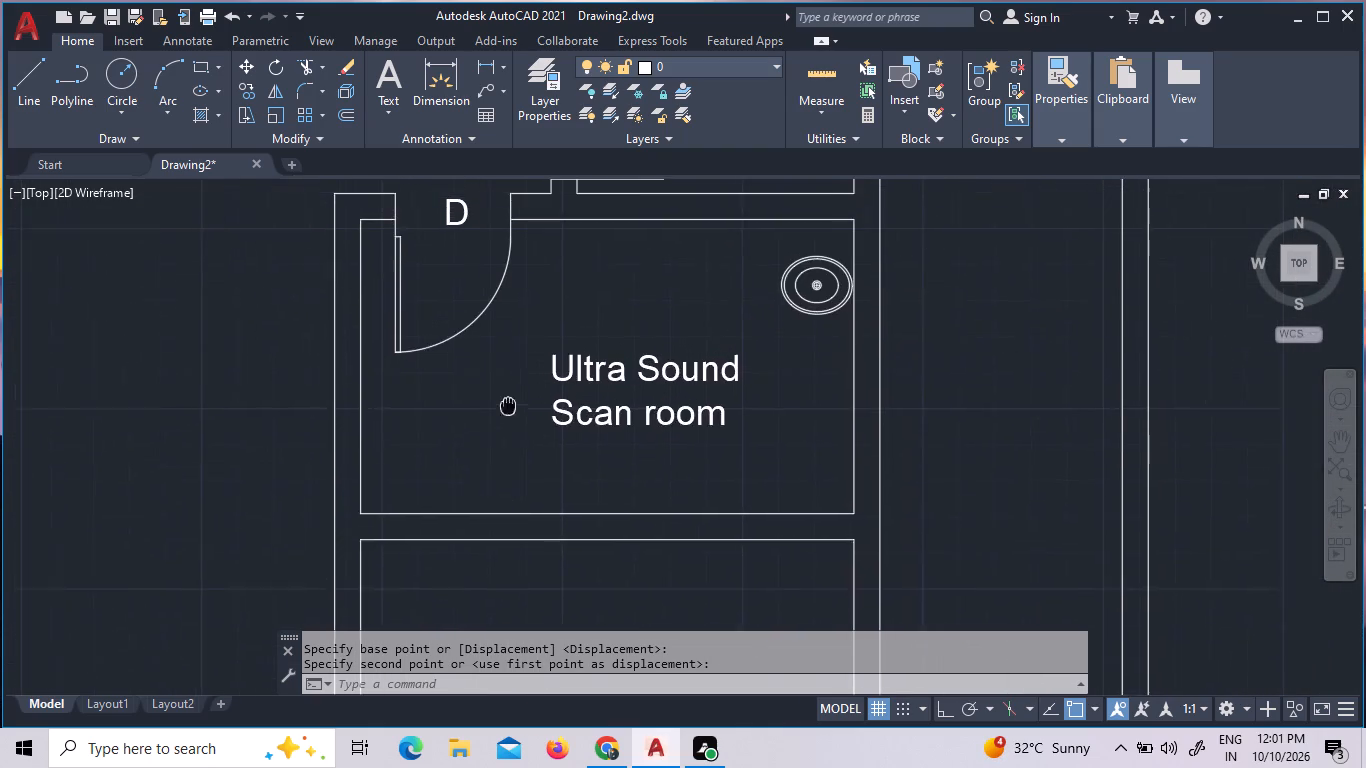
middle_click_drag(510, 418, 510, 472)
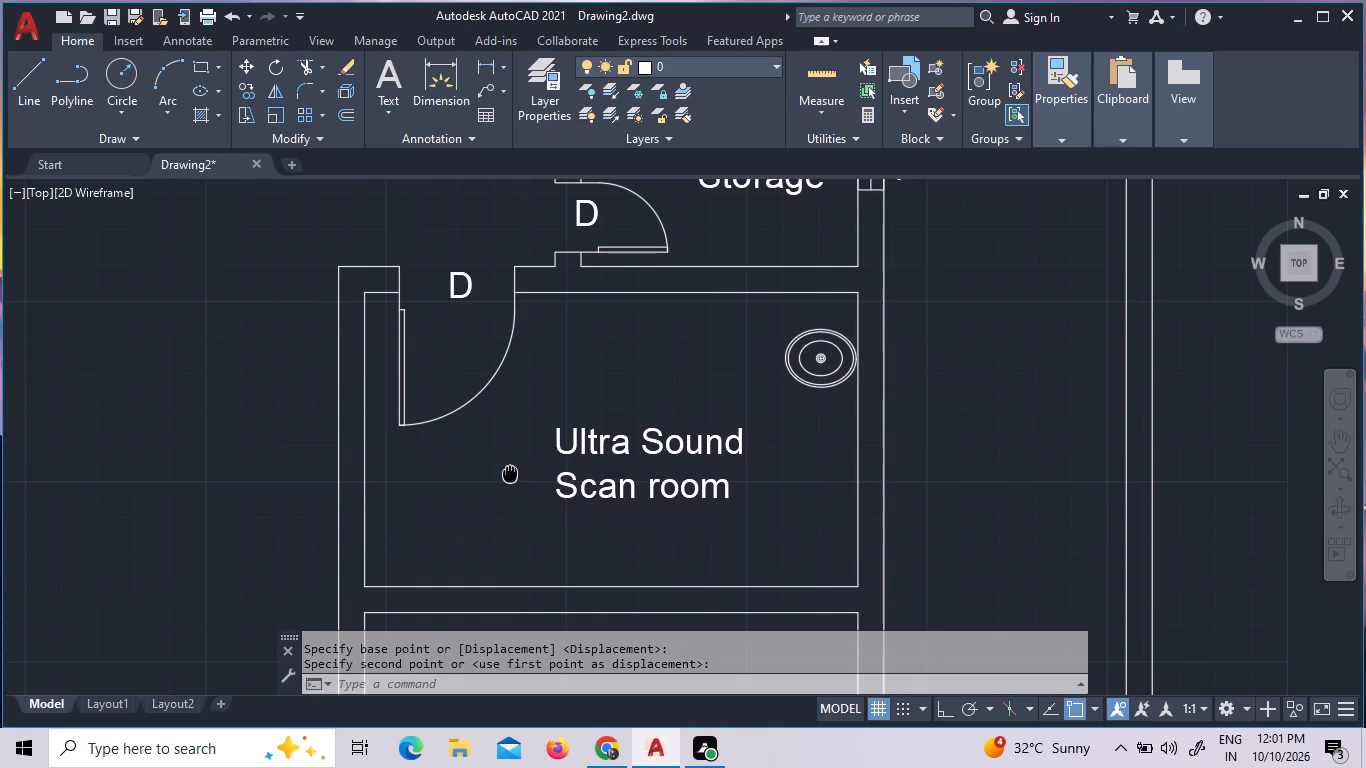
middle_click_drag(510, 472, 565, 269)
middle_click_drag(618, 597, 618, 588)
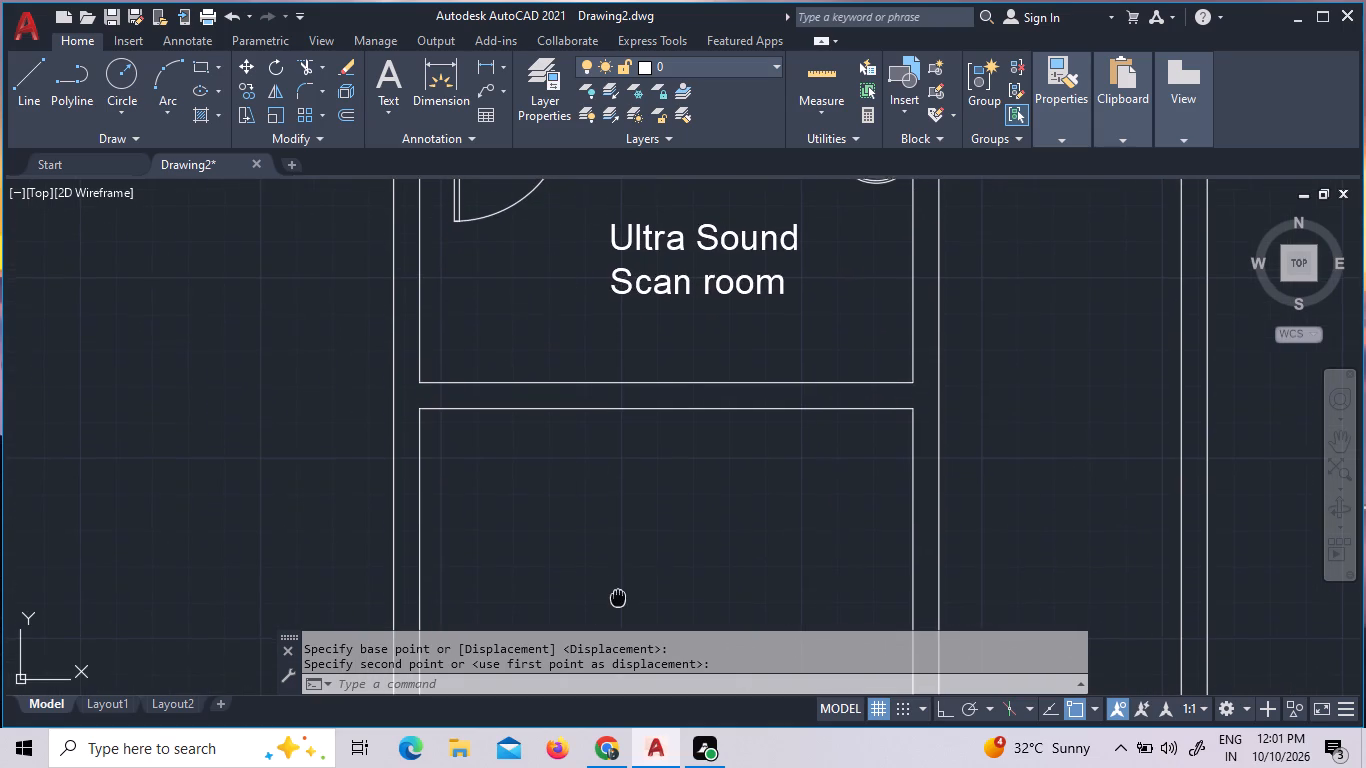
middle_click_drag(618, 588, 610, 468)
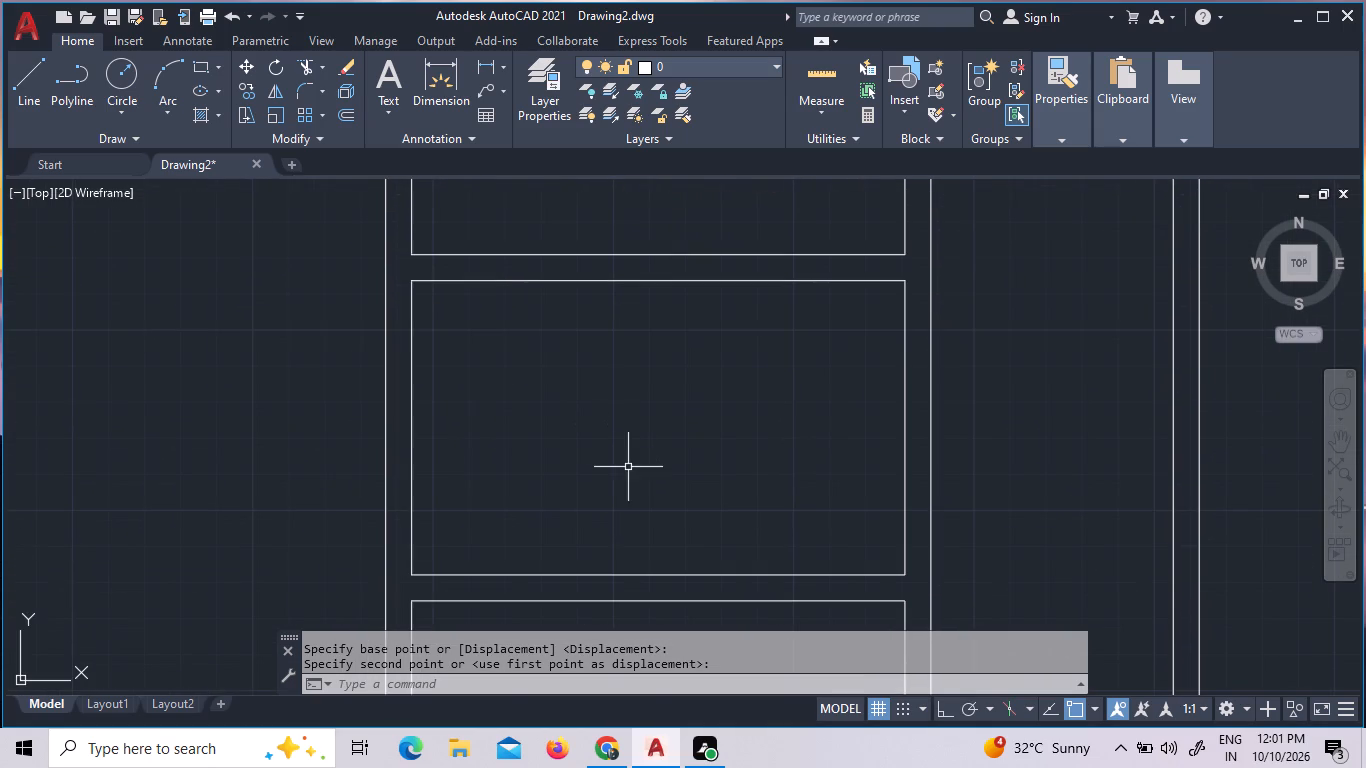
middle_click_drag(634, 468, 626, 374)
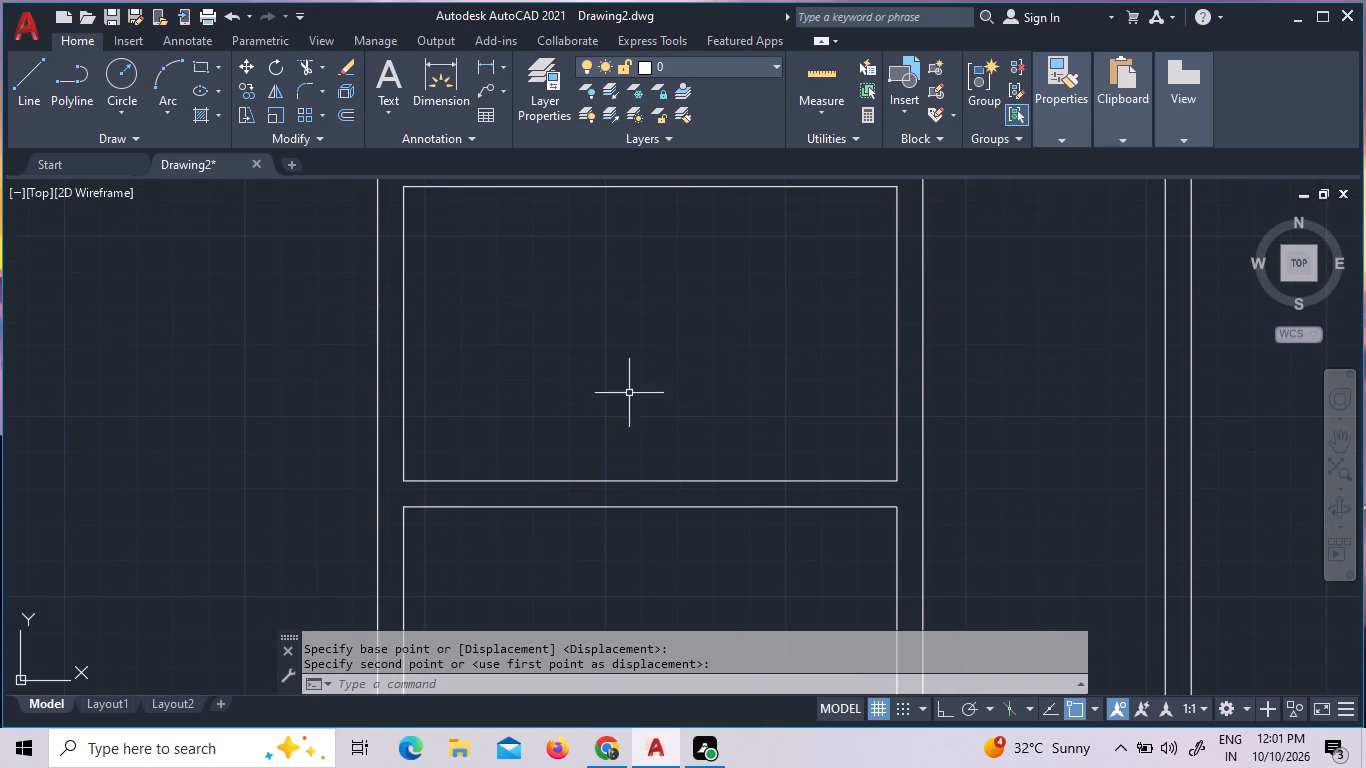
middle_click_drag(639, 293, 633, 399)
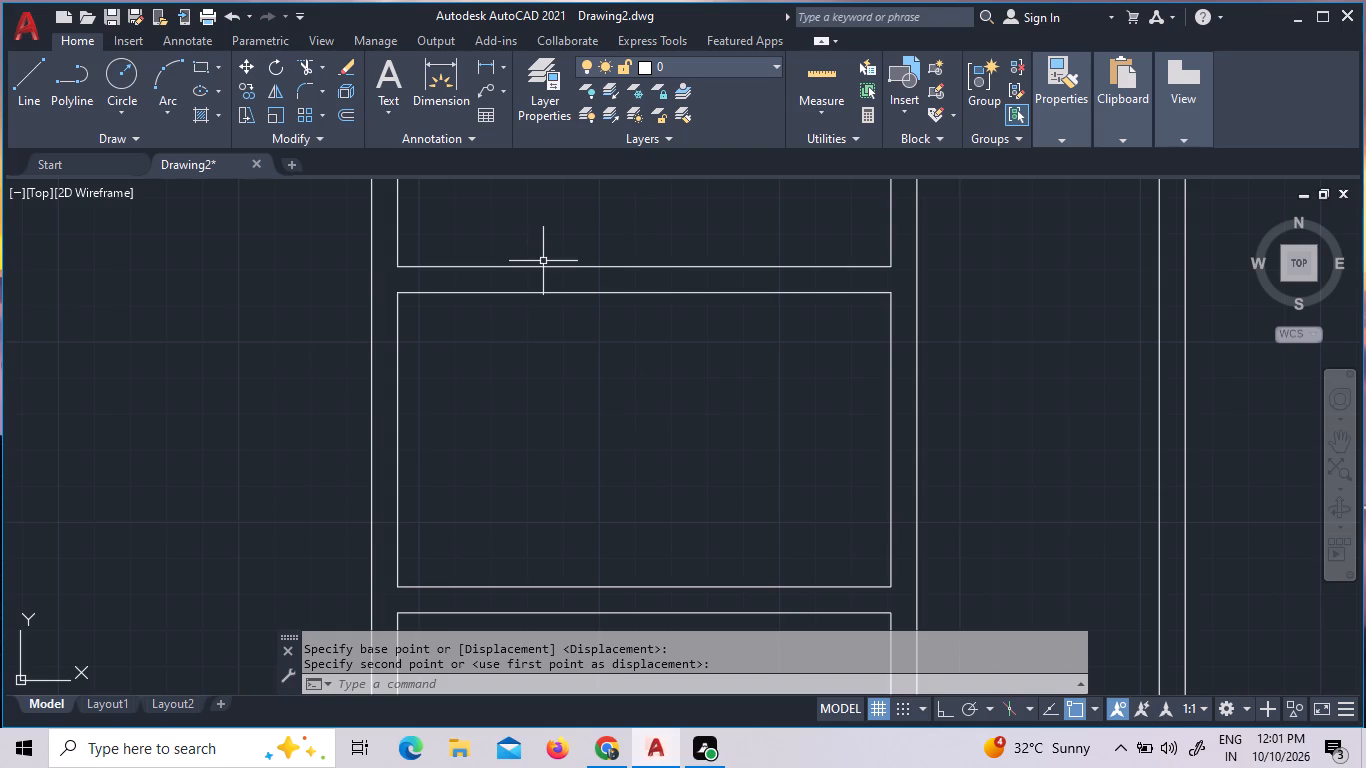
Insert the "Chair - Desk" block from Home - Space Planner.dwg in DesignCenter into the empty area west of the floor plan.
type("dc")
key("Return")
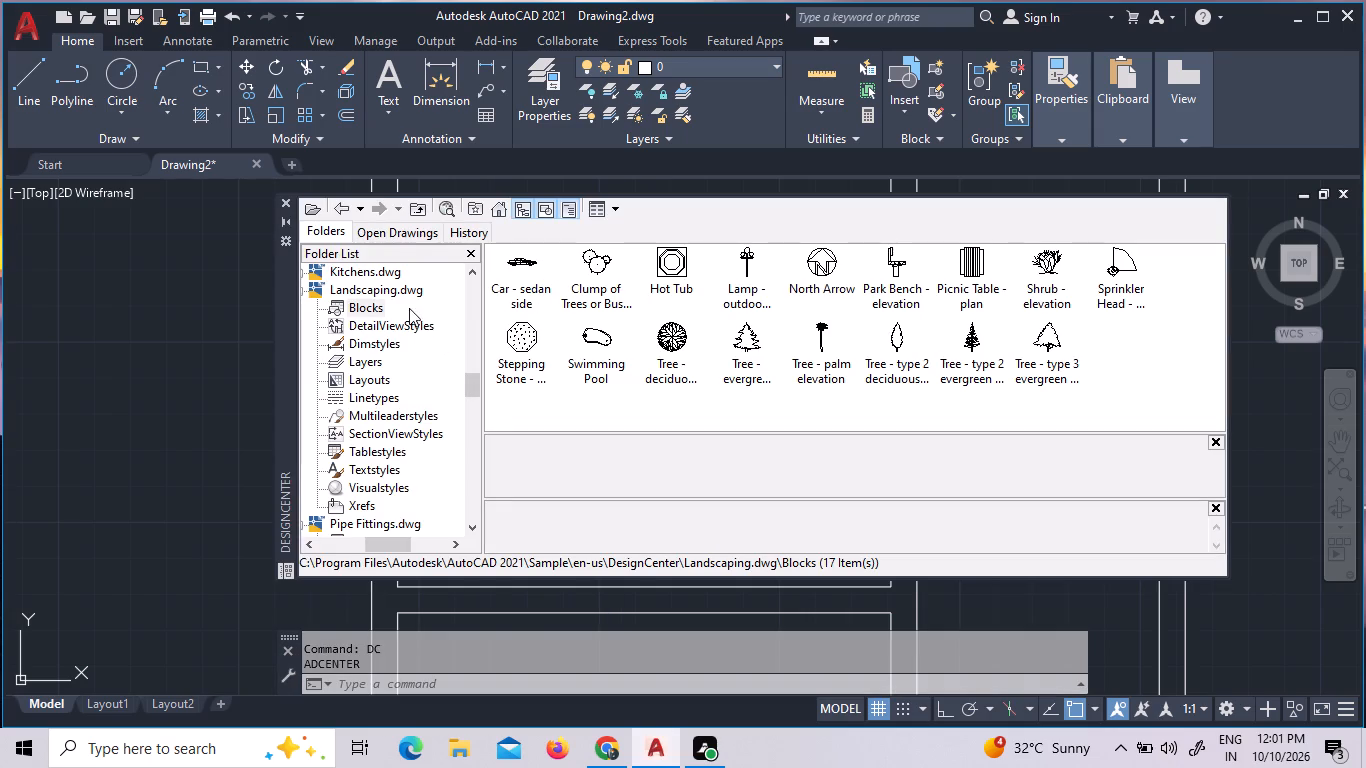
left_click(301, 291)
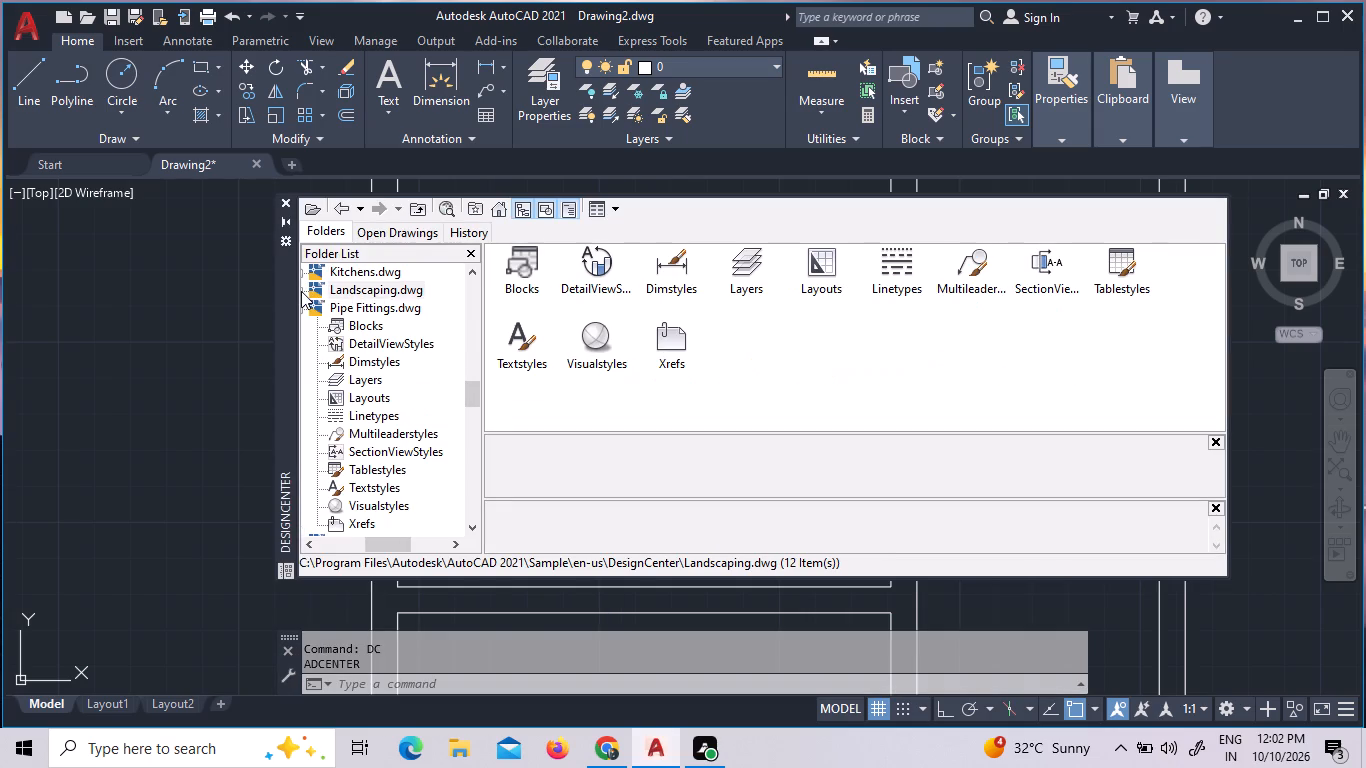
double_click(319, 268)
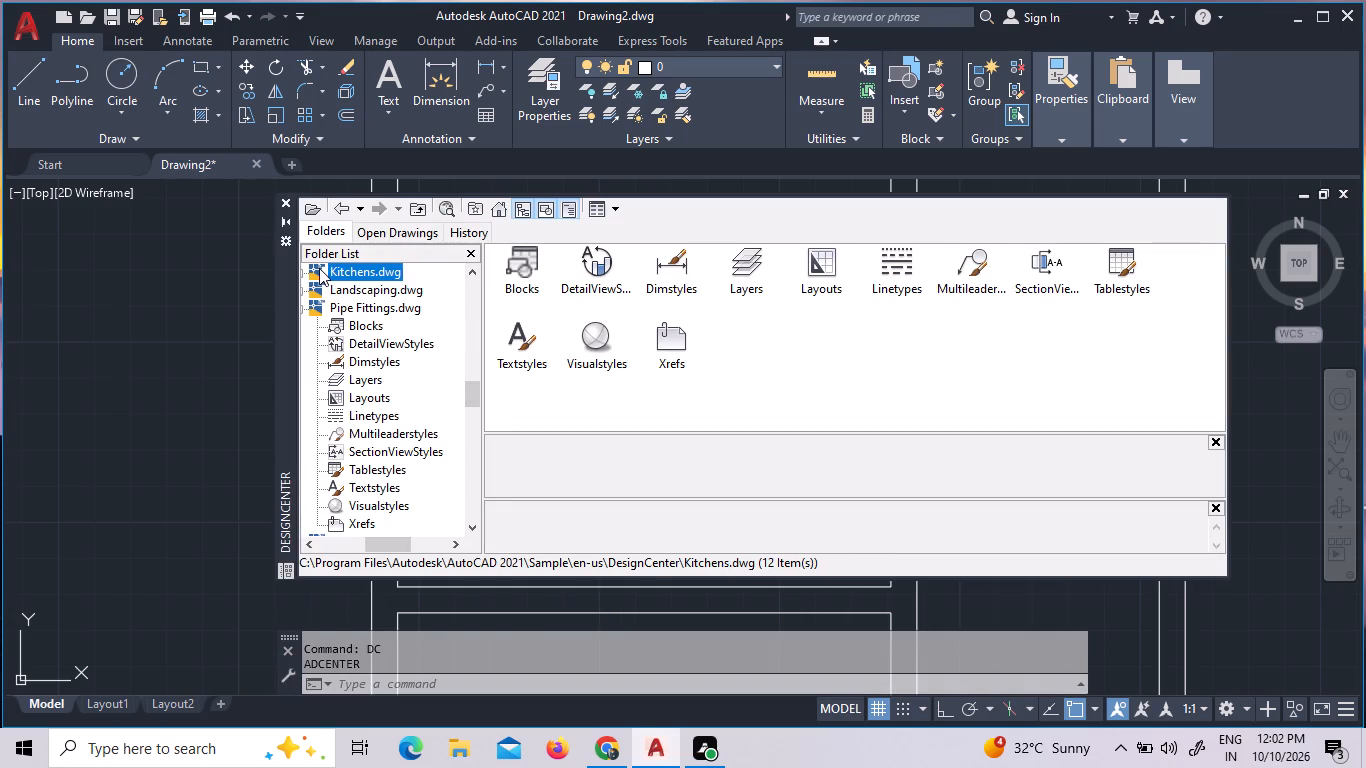
double_click(350, 285)
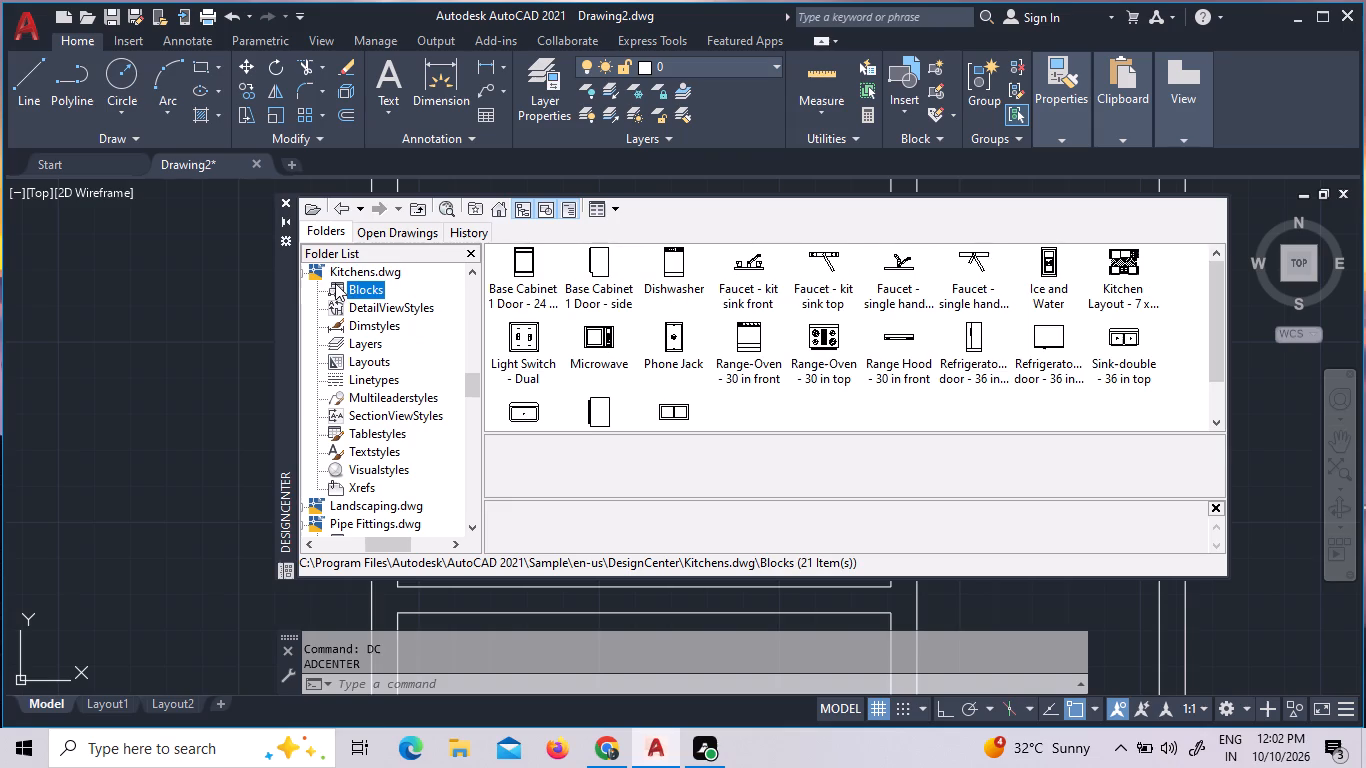
left_click(302, 274)
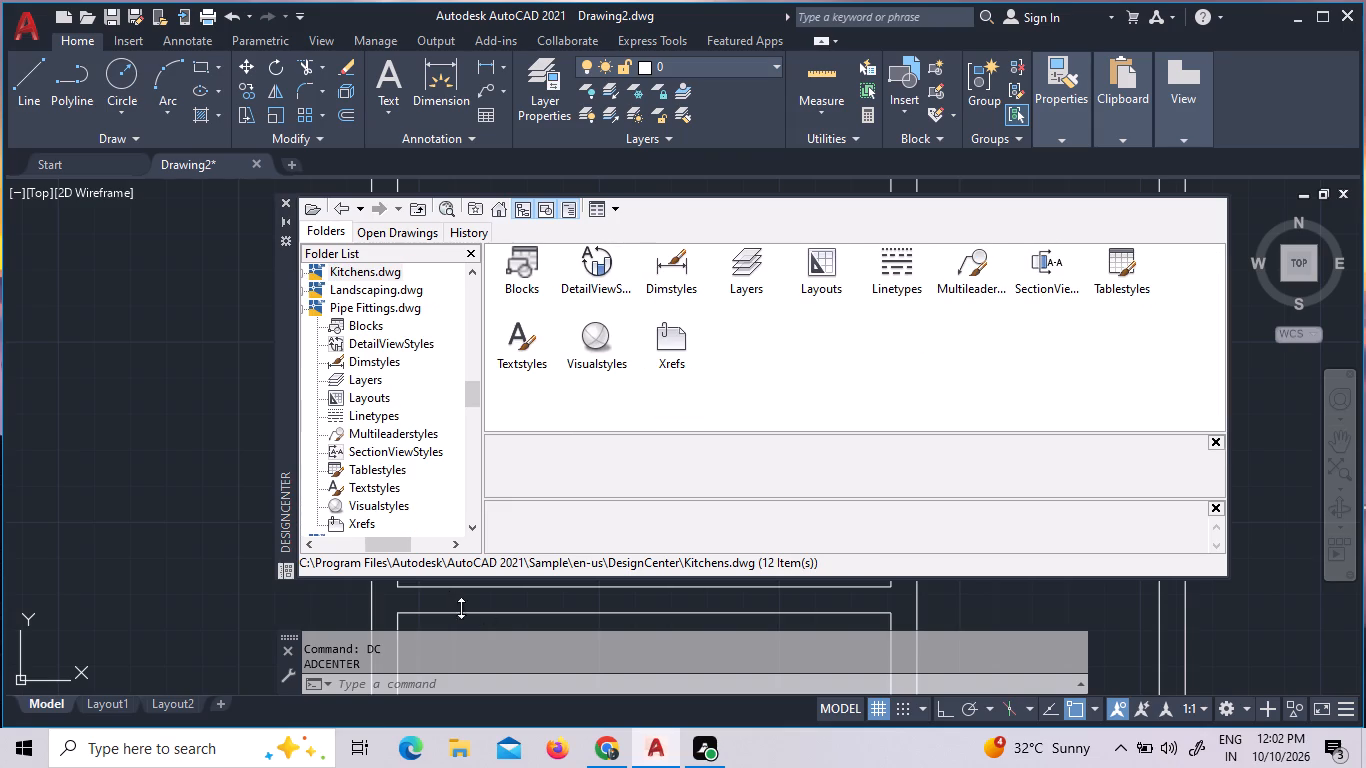
triple_click(304, 540)
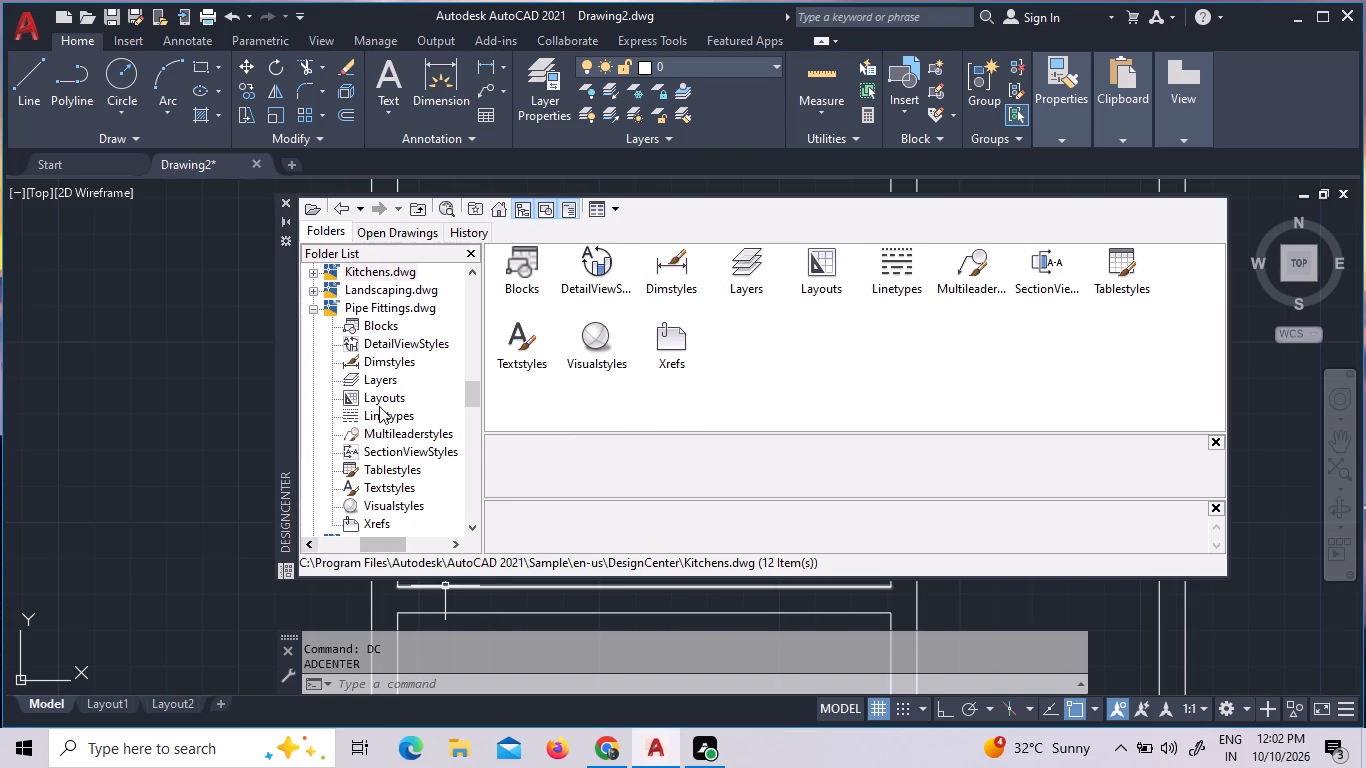
left_click(316, 309)
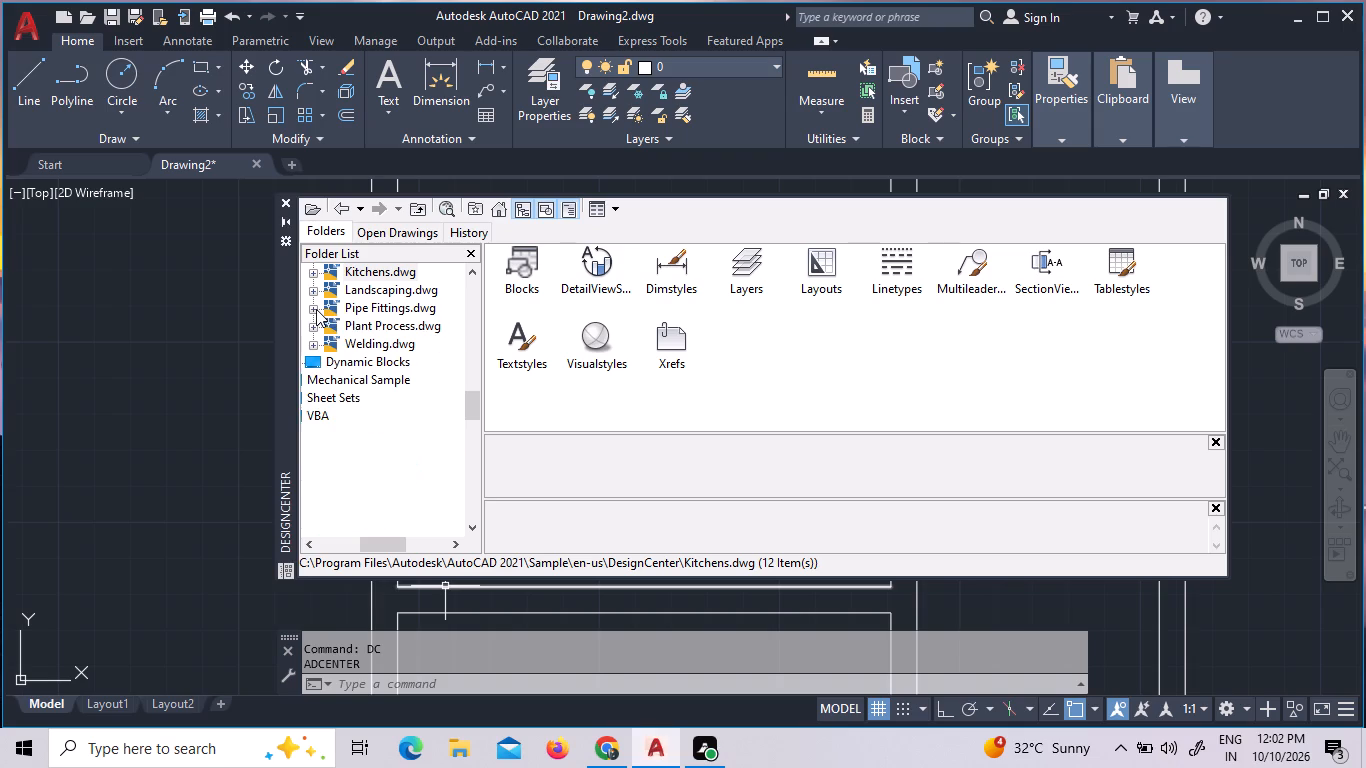
left_click_drag(469, 408, 475, 397)
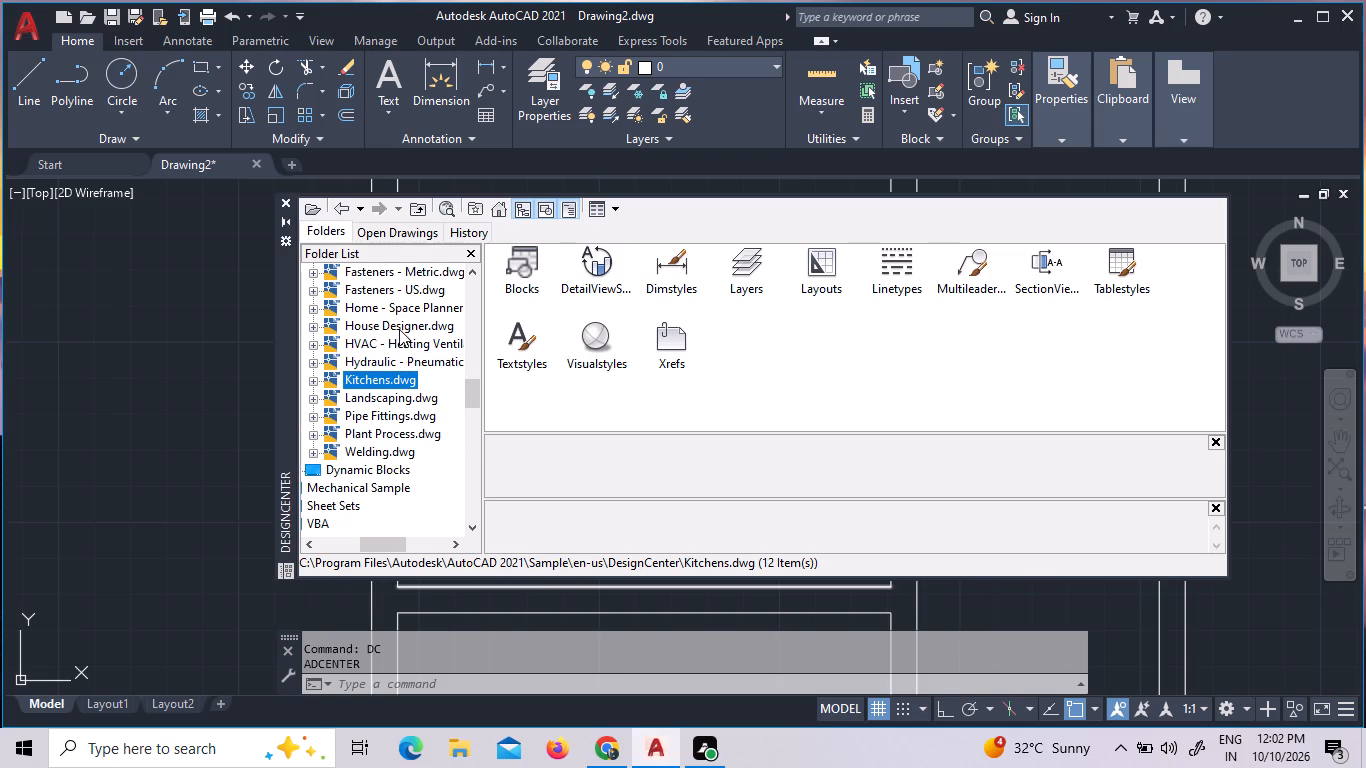
double_click(404, 314)
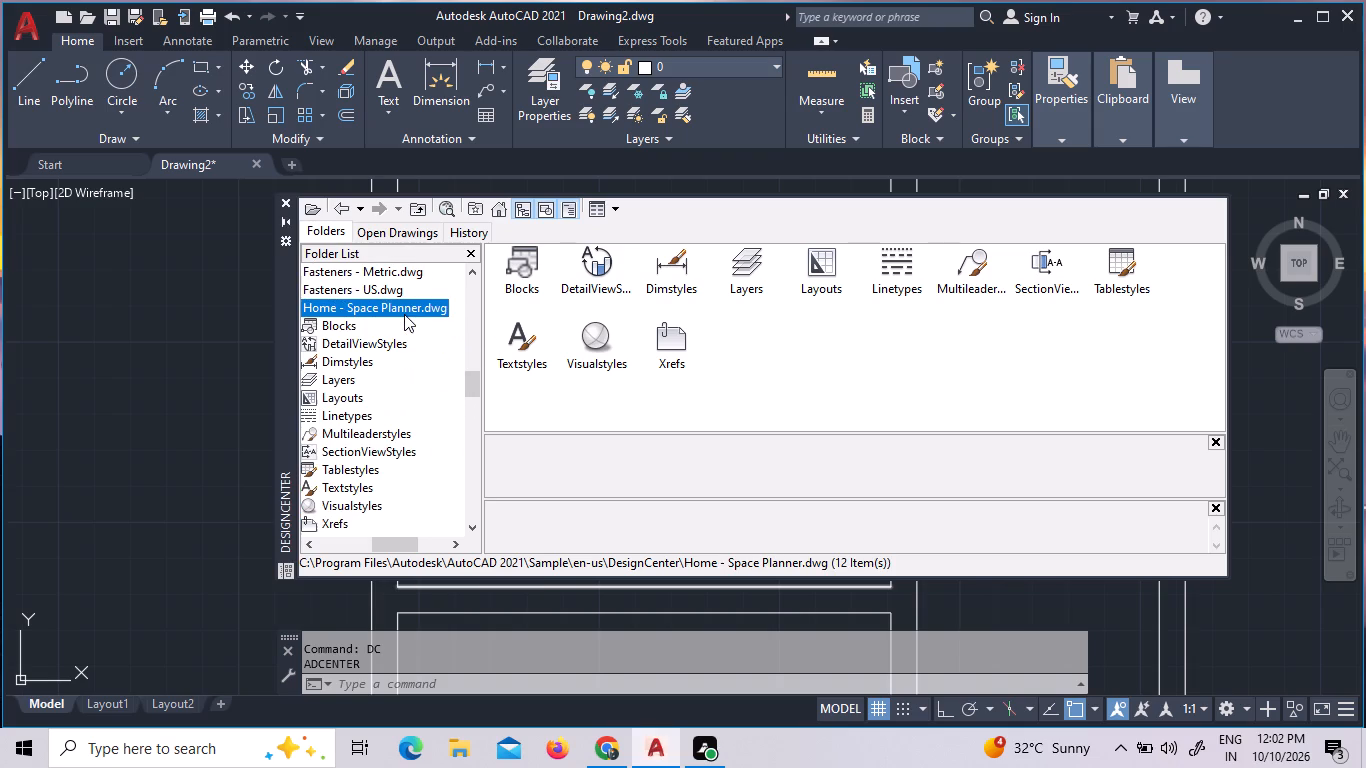
double_click(532, 277)
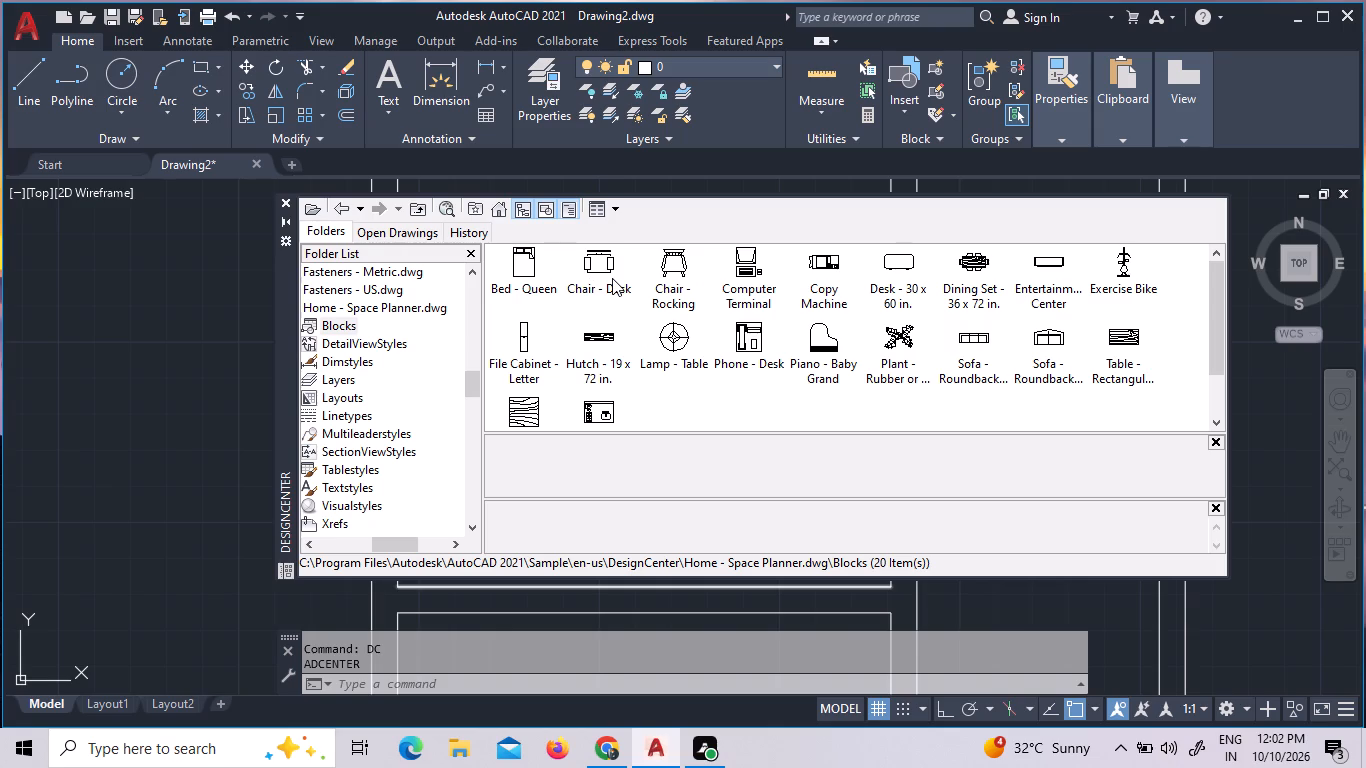
left_click_drag(612, 278, 148, 441)
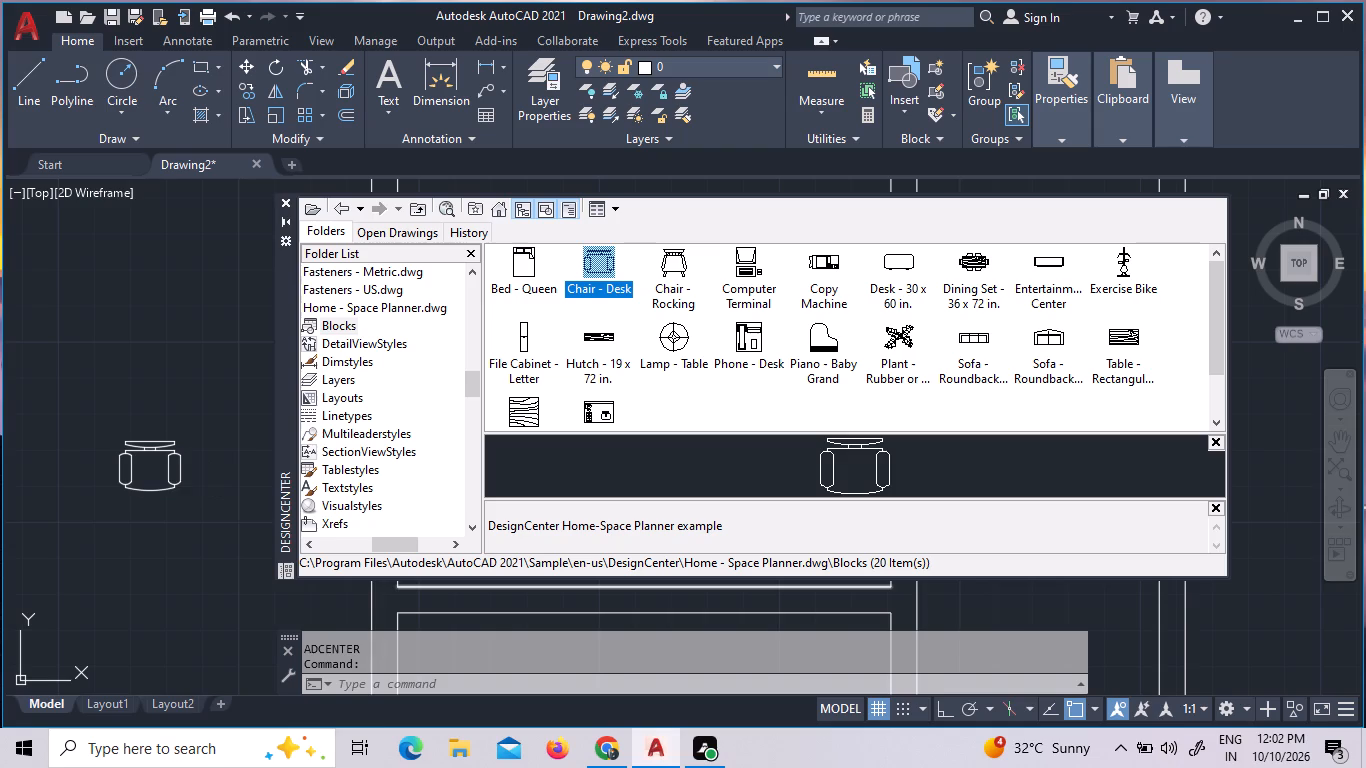
left_click_drag(148, 441, 143, 437)
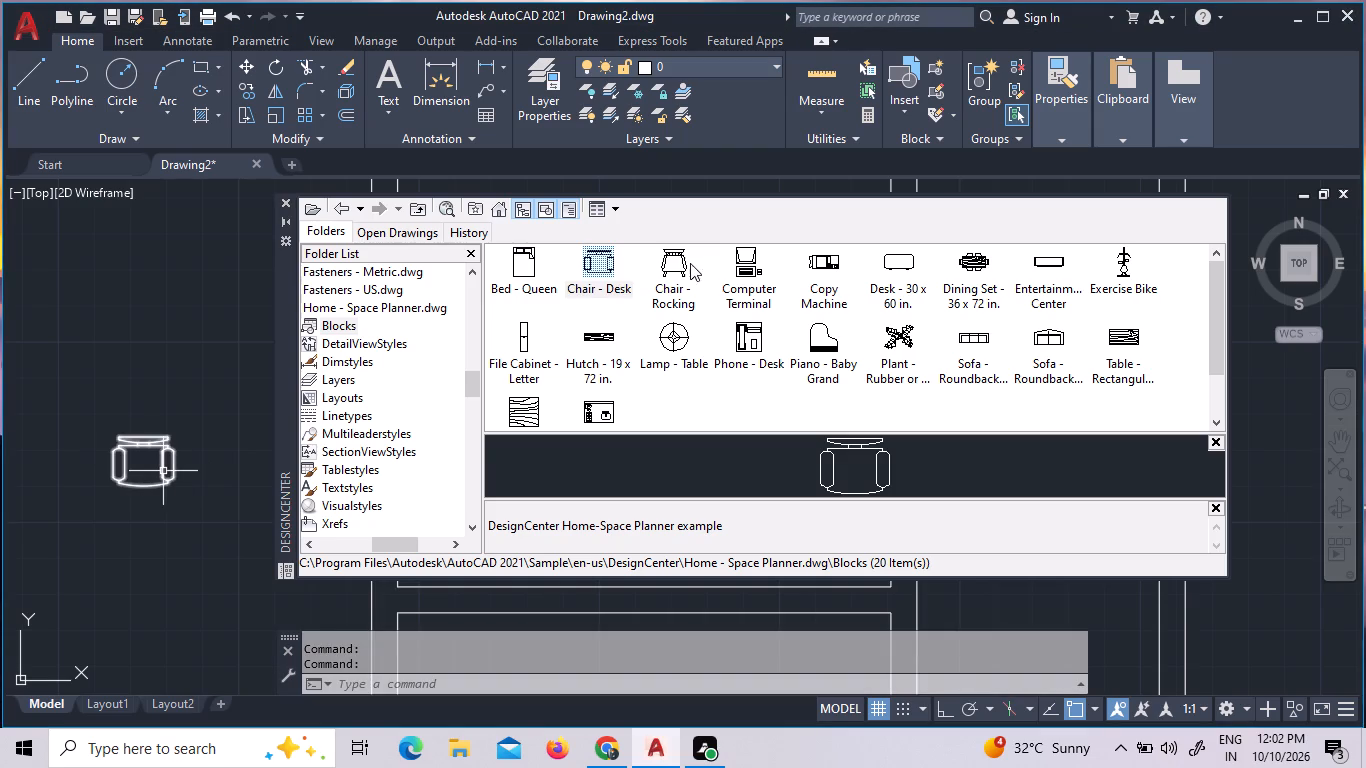
Insert the "Chair - Rocking" block from Home - Space Planner.dwg just above the desk chair, west of the floor plan.
left_click_drag(673, 257, 145, 383)
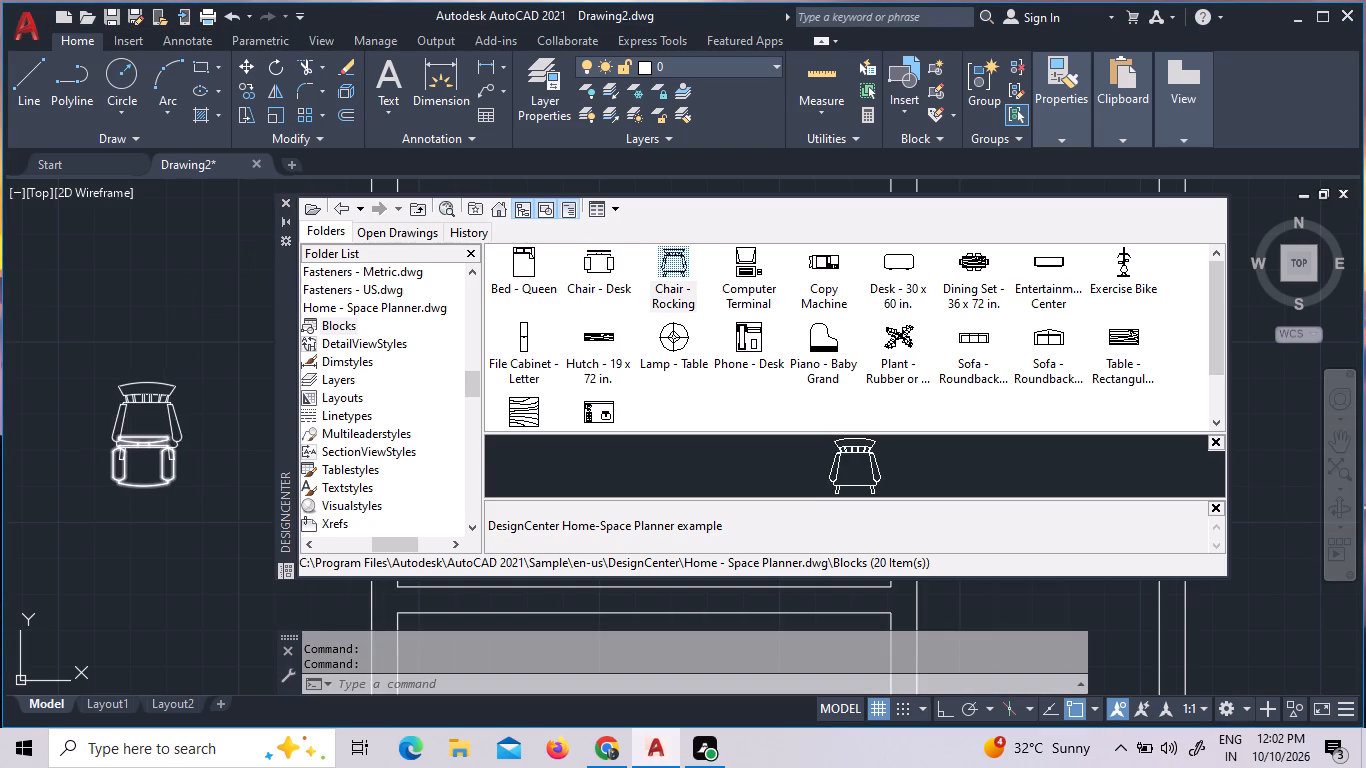
left_click_drag(145, 383, 138, 353)
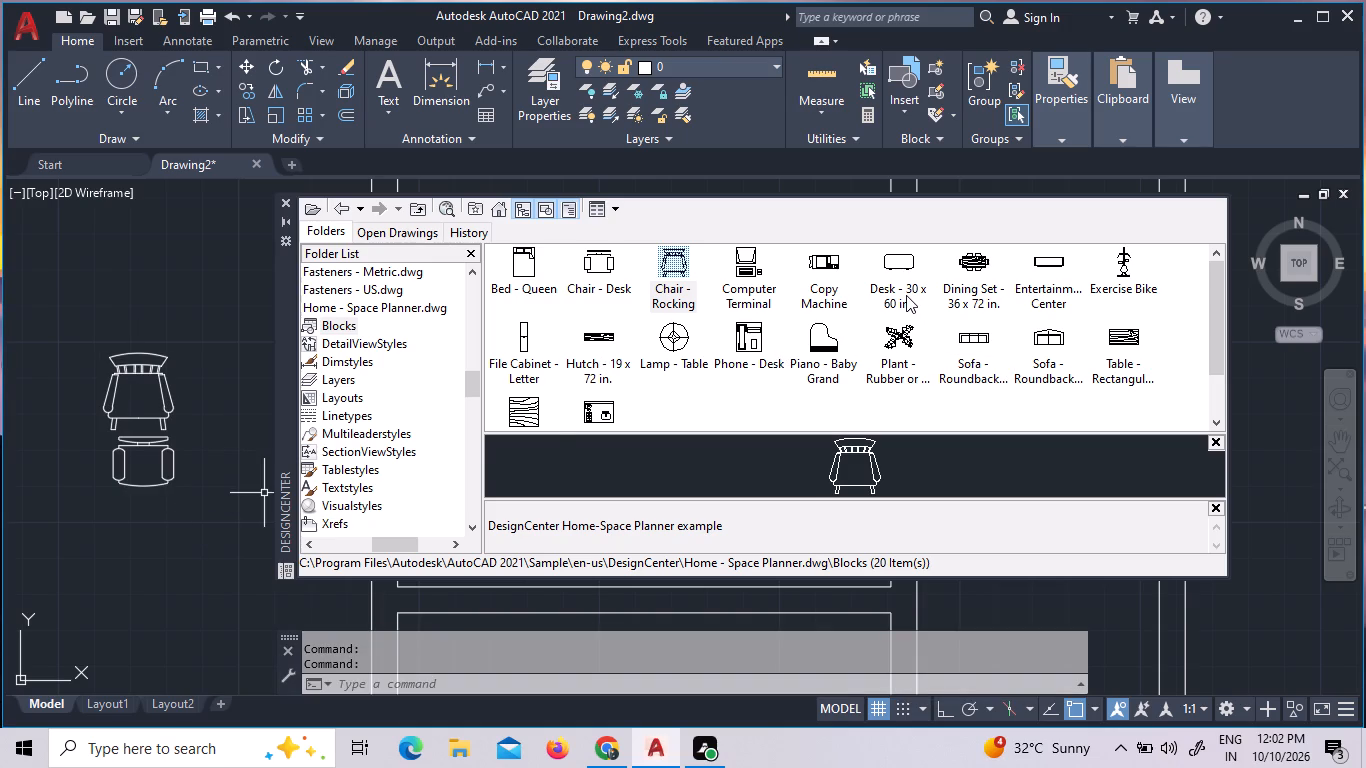
key("Escape")
Delete the rocking chair above the desk chair, west of the floor plan.
left_click(192, 419)
left_click(102, 387)
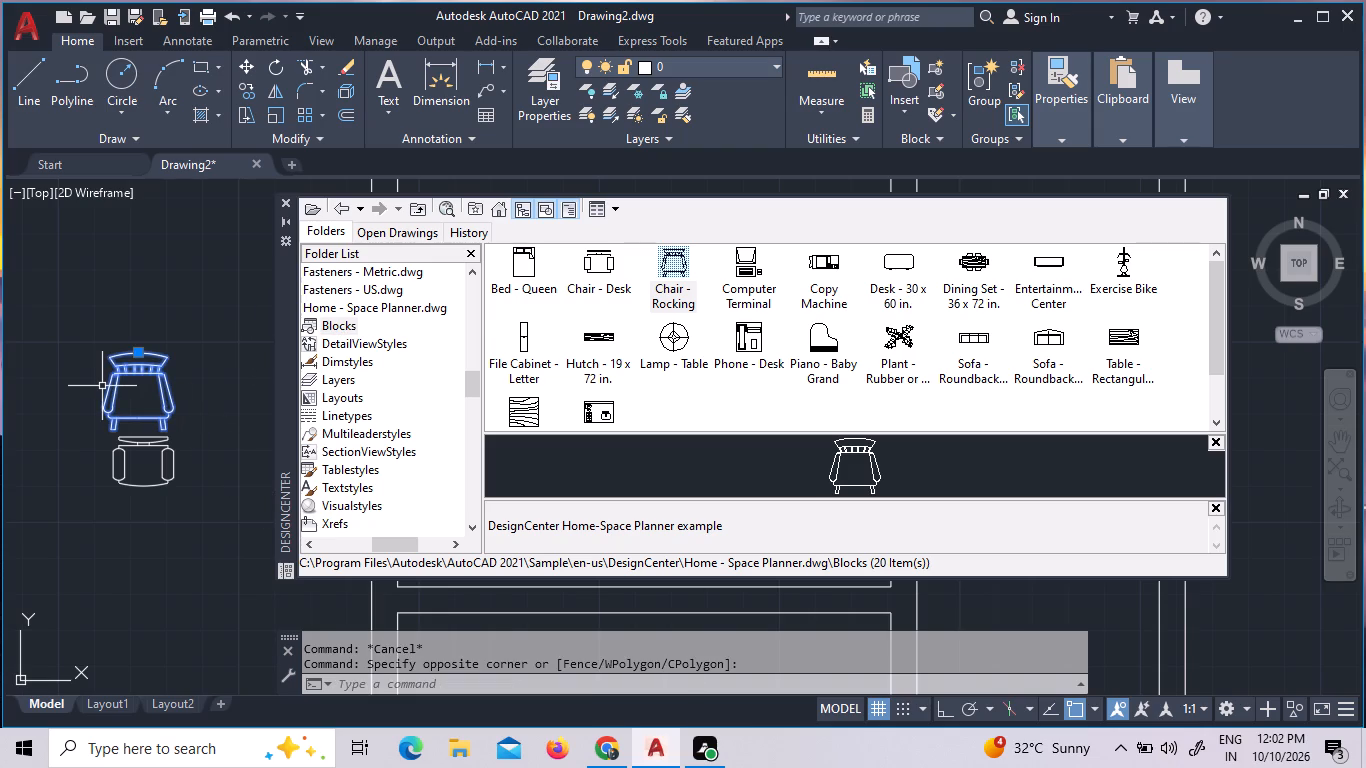
key("Delete")
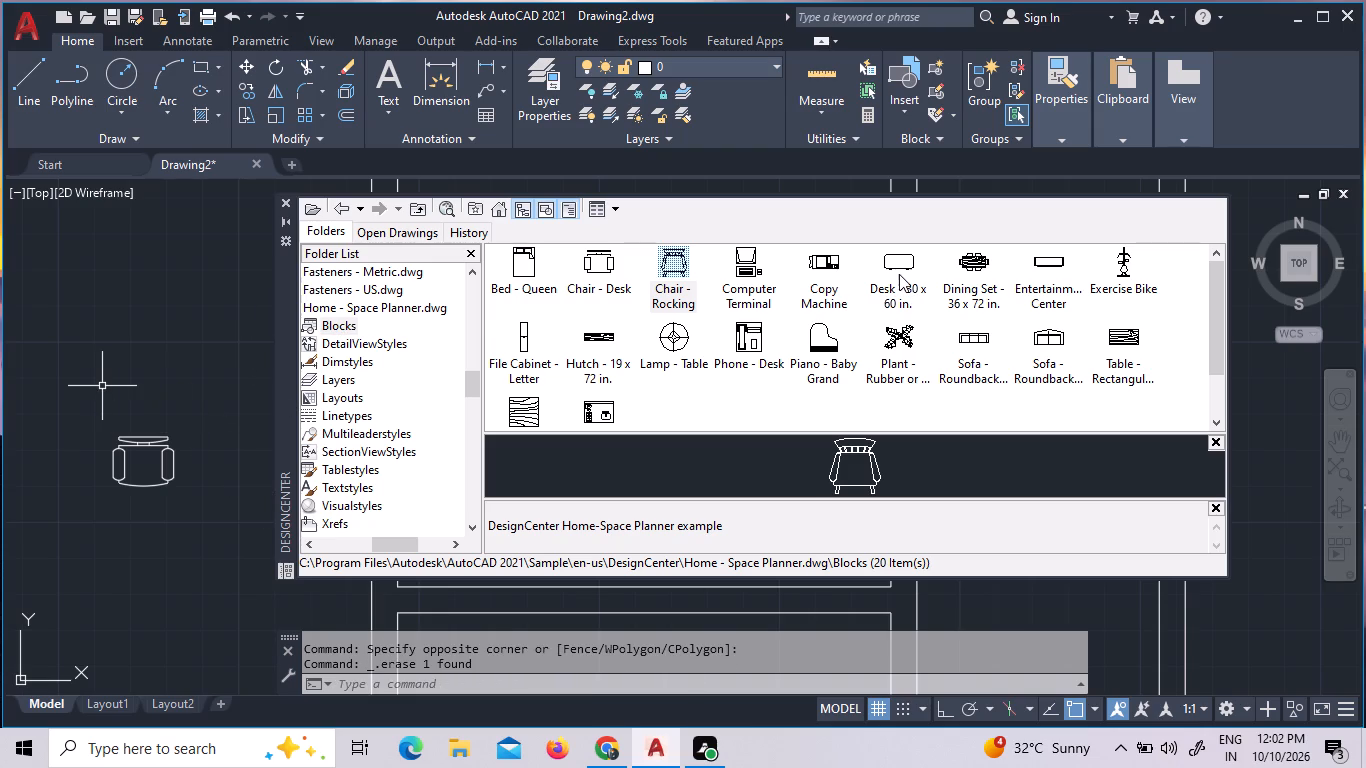
Insert the "Desk - 30 x 60 in." block from Home - Space Planner.dwg just above the desk chair, west of the floor plan.
left_click_drag(899, 274, 174, 302)
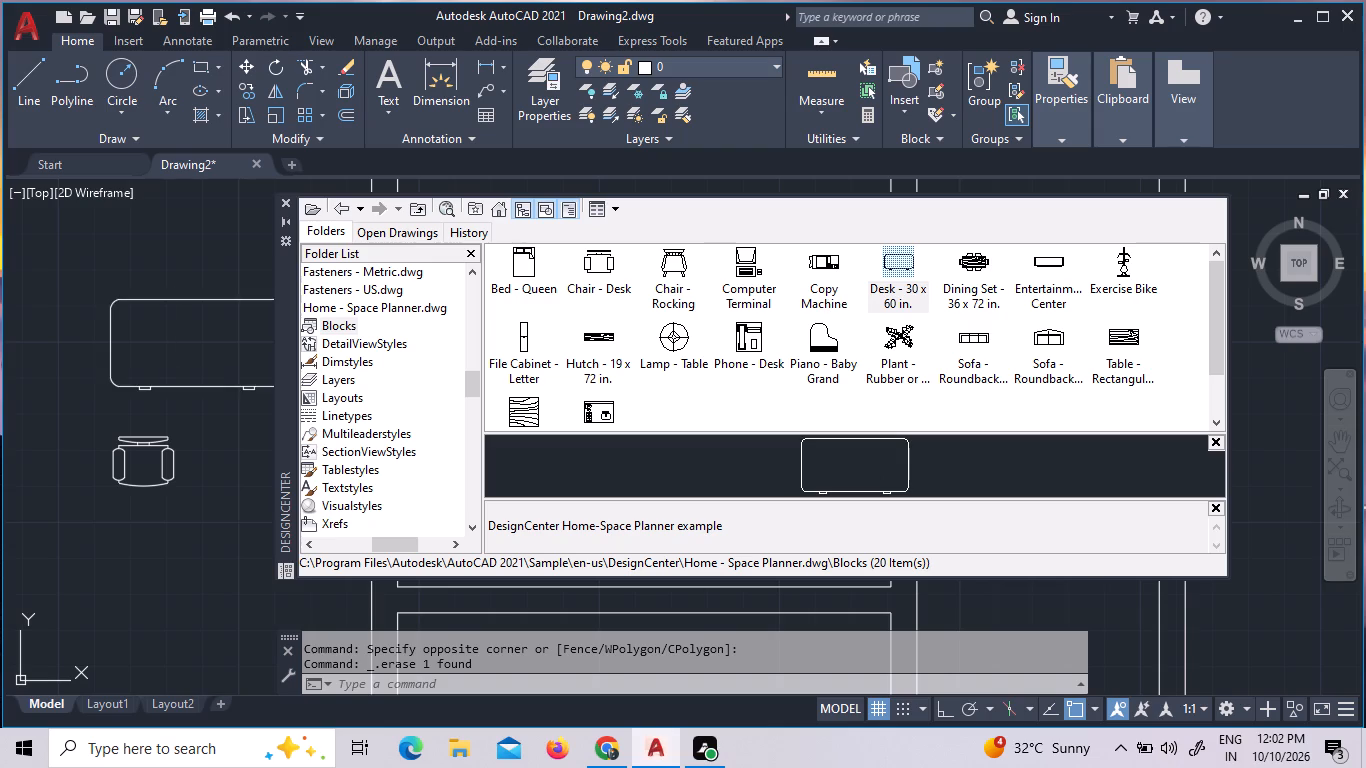
left_click_drag(174, 302, 159, 339)
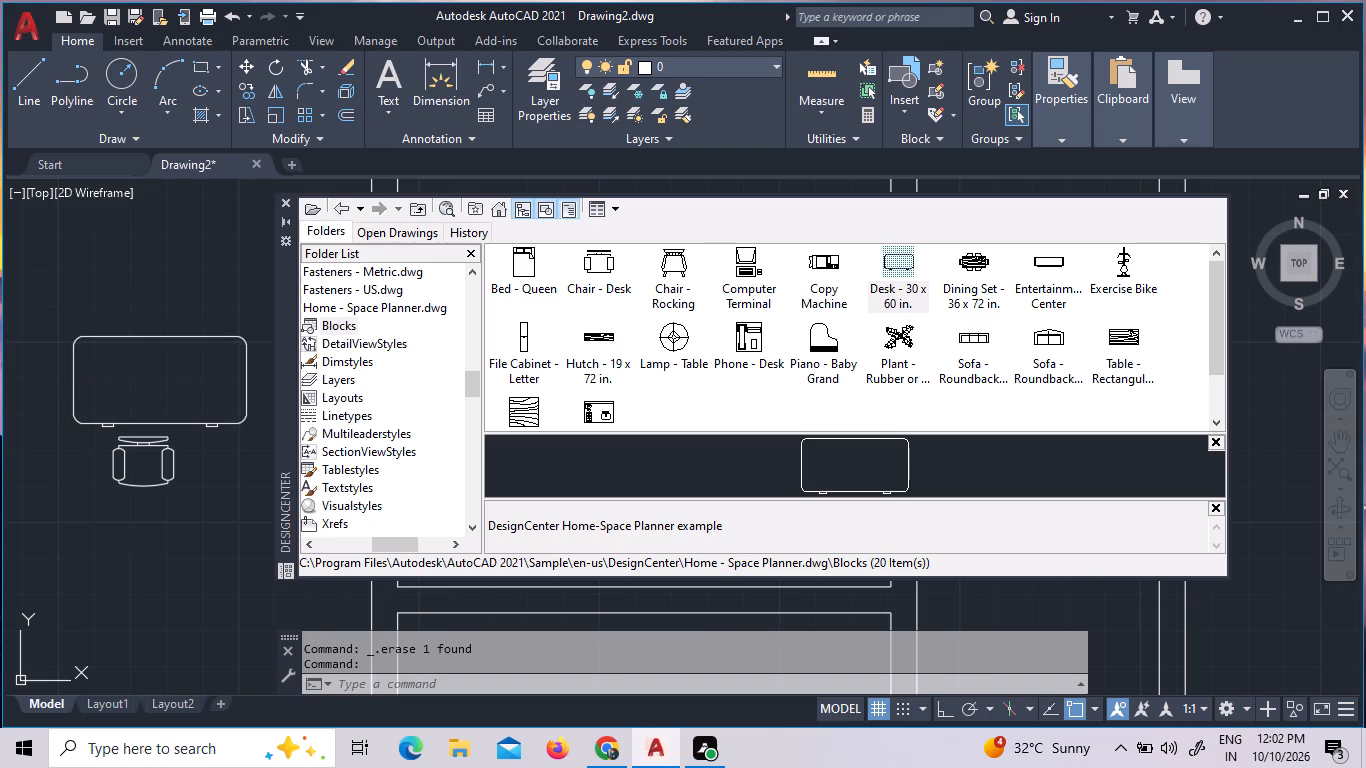
left_click_drag(159, 339, 160, 340)
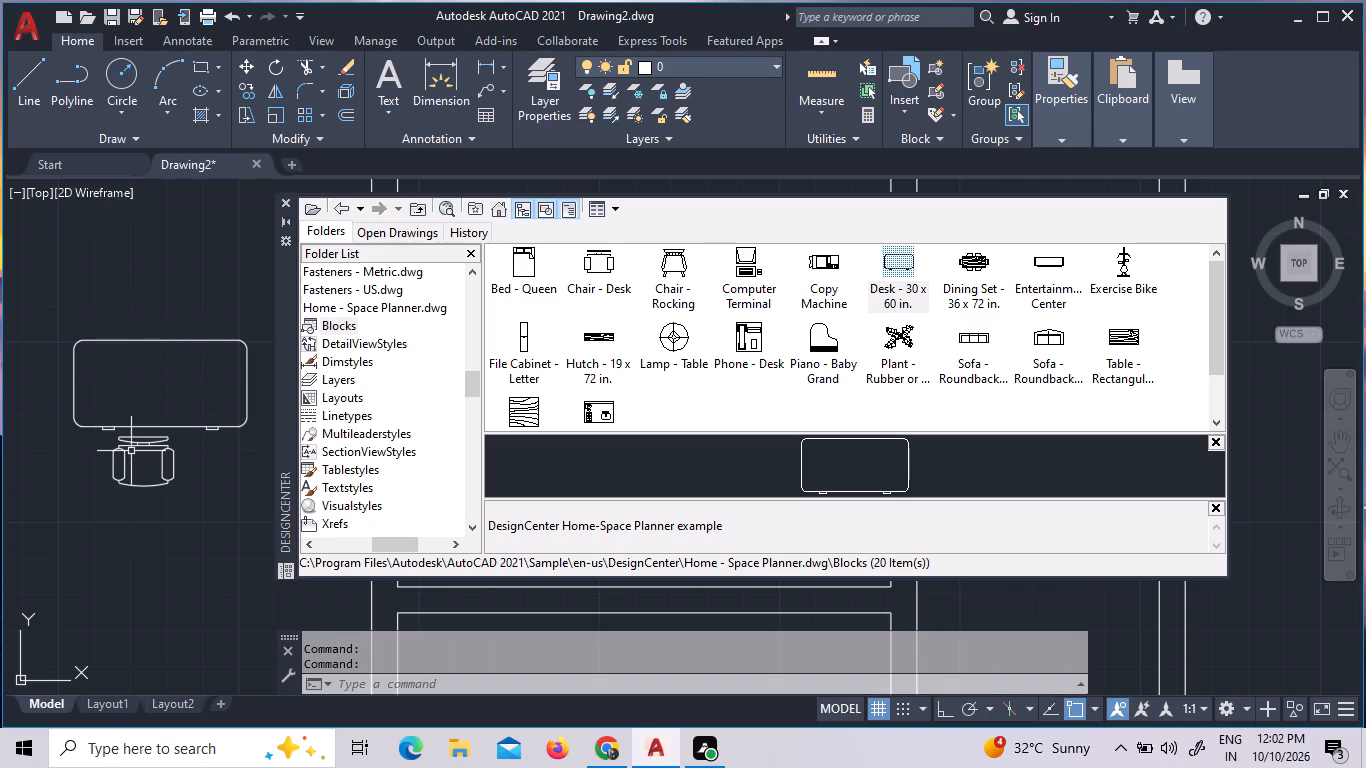
Move the desk chair to the western half of the desk's south edge, with its back against the edge.
left_click(148, 469)
left_click(83, 447)
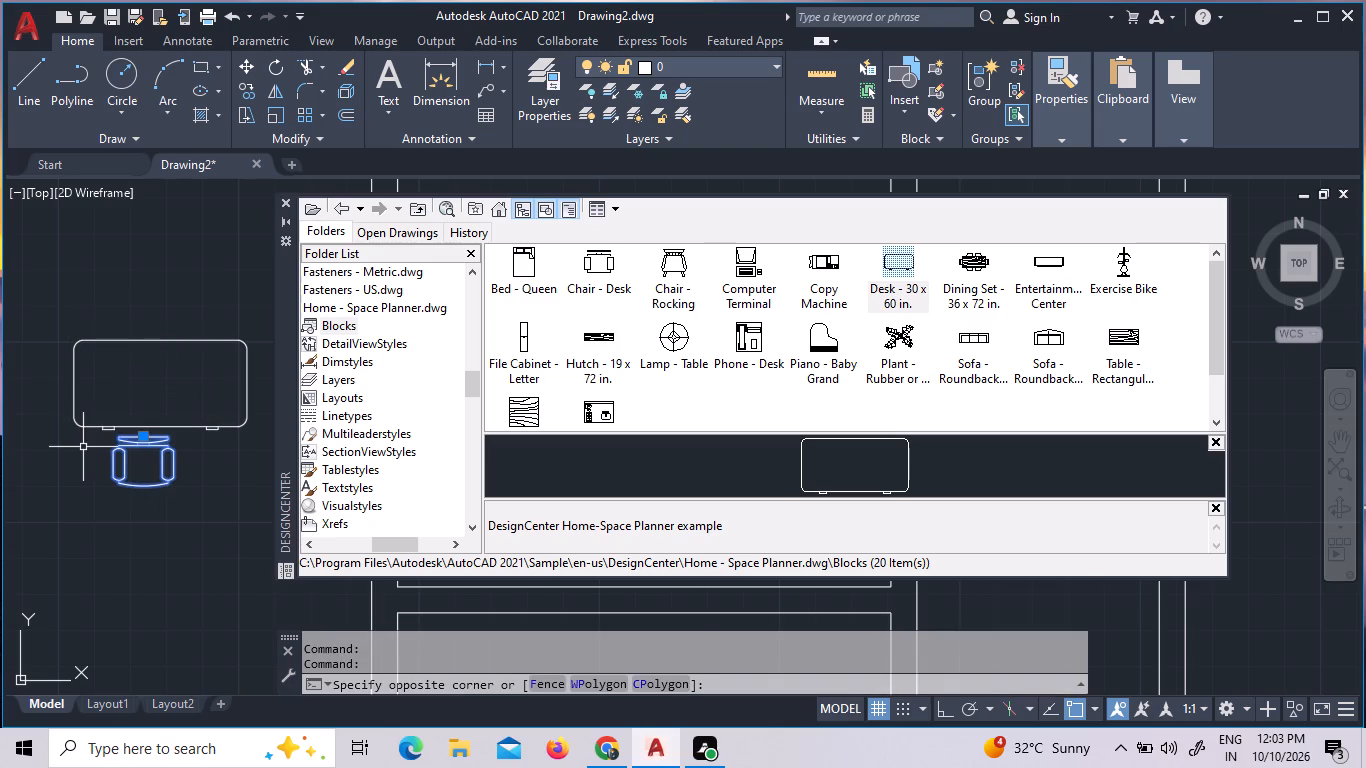
left_click(148, 470)
left_click_drag(148, 470, 133, 467)
left_click(133, 467)
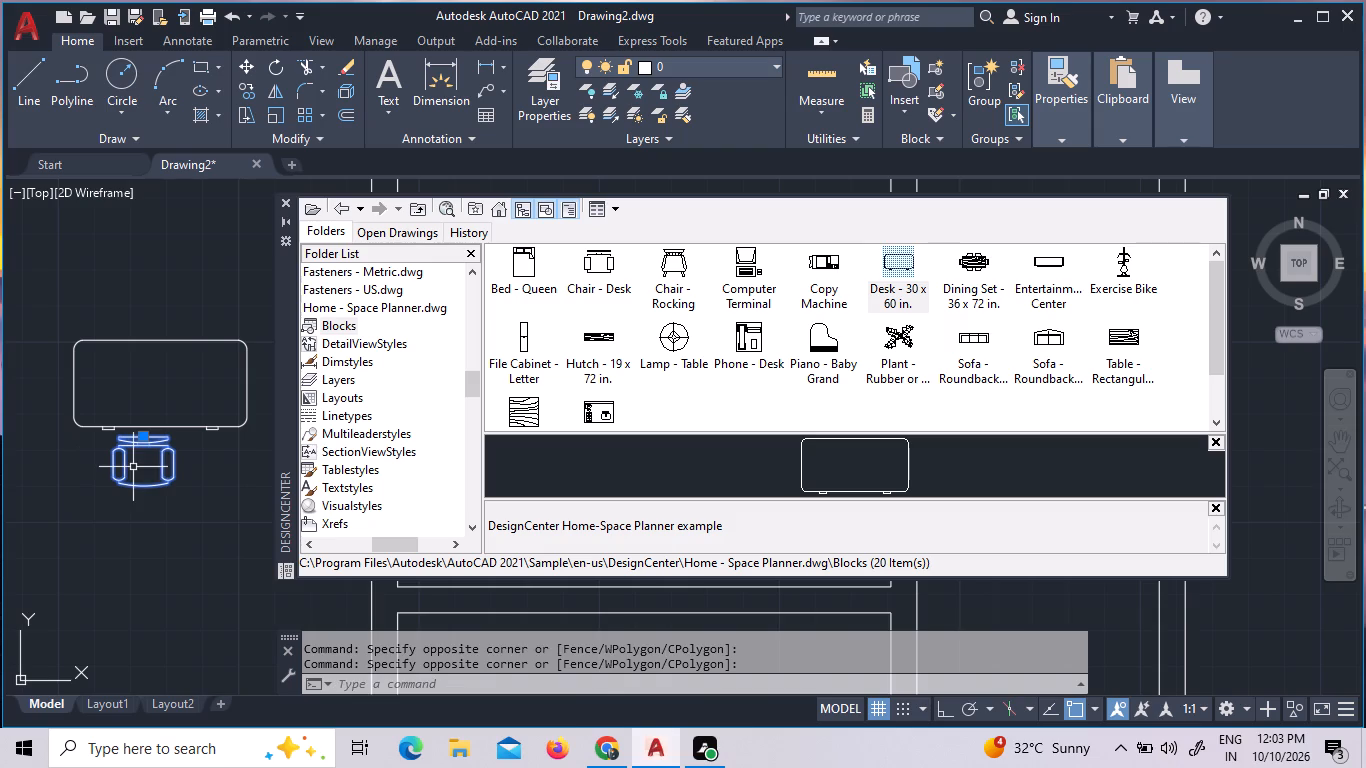
left_click(133, 467)
left_click(142, 482)
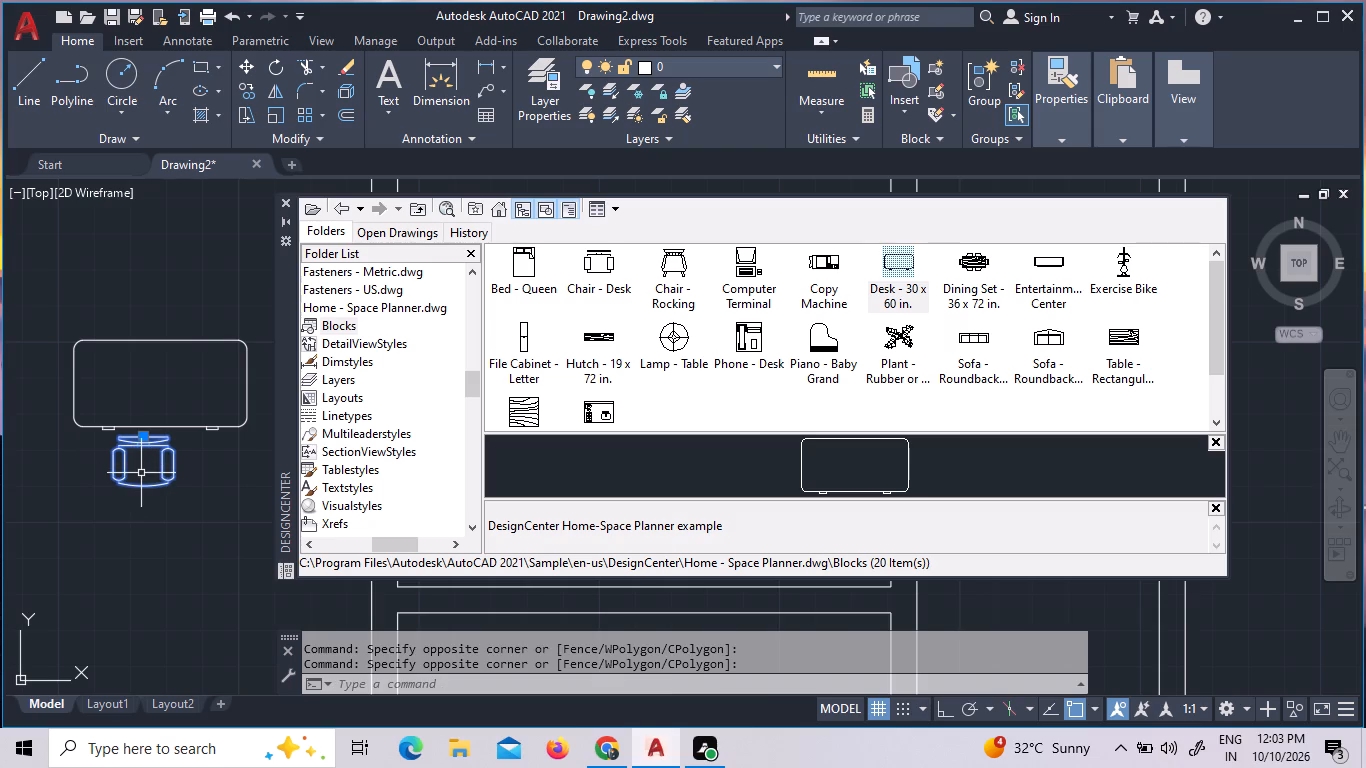
left_click(140, 472)
left_click(140, 472)
right_click(140, 472)
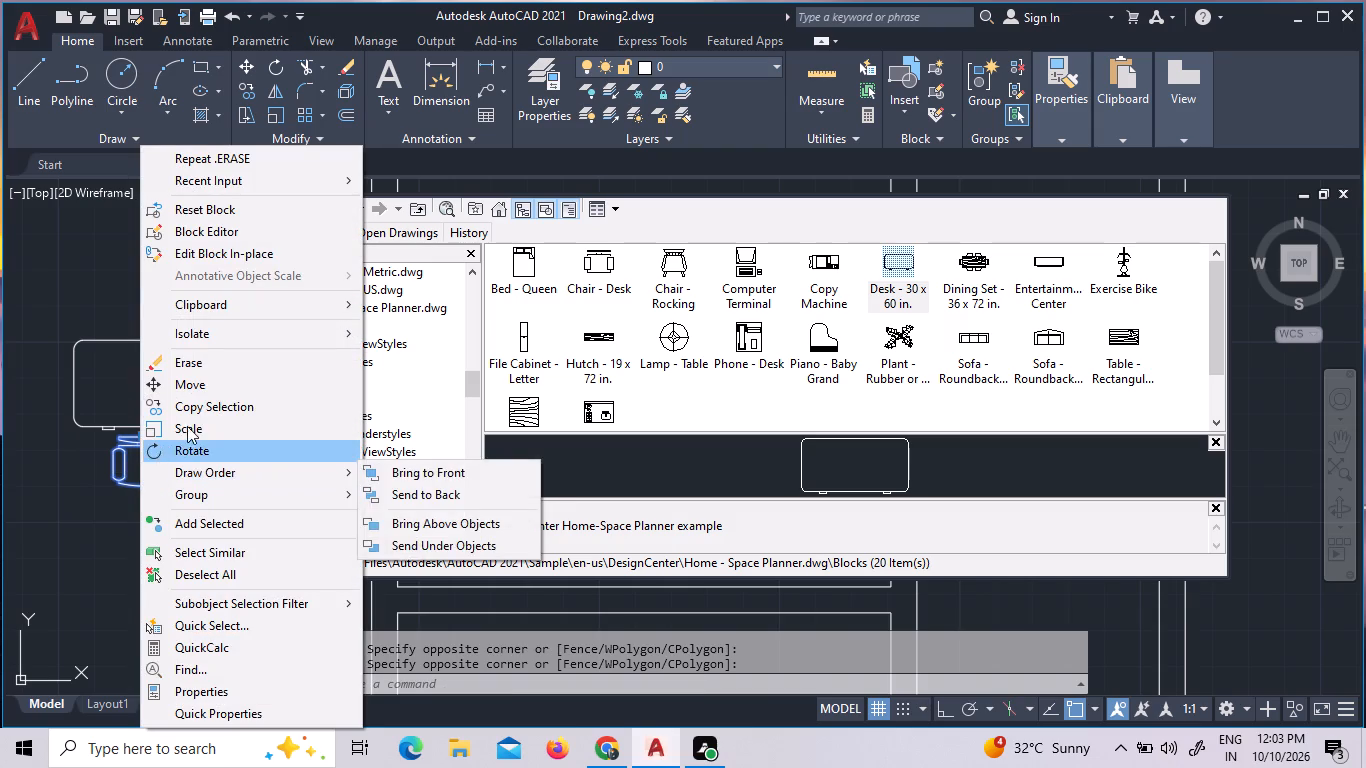
left_click(195, 381)
left_click(161, 482)
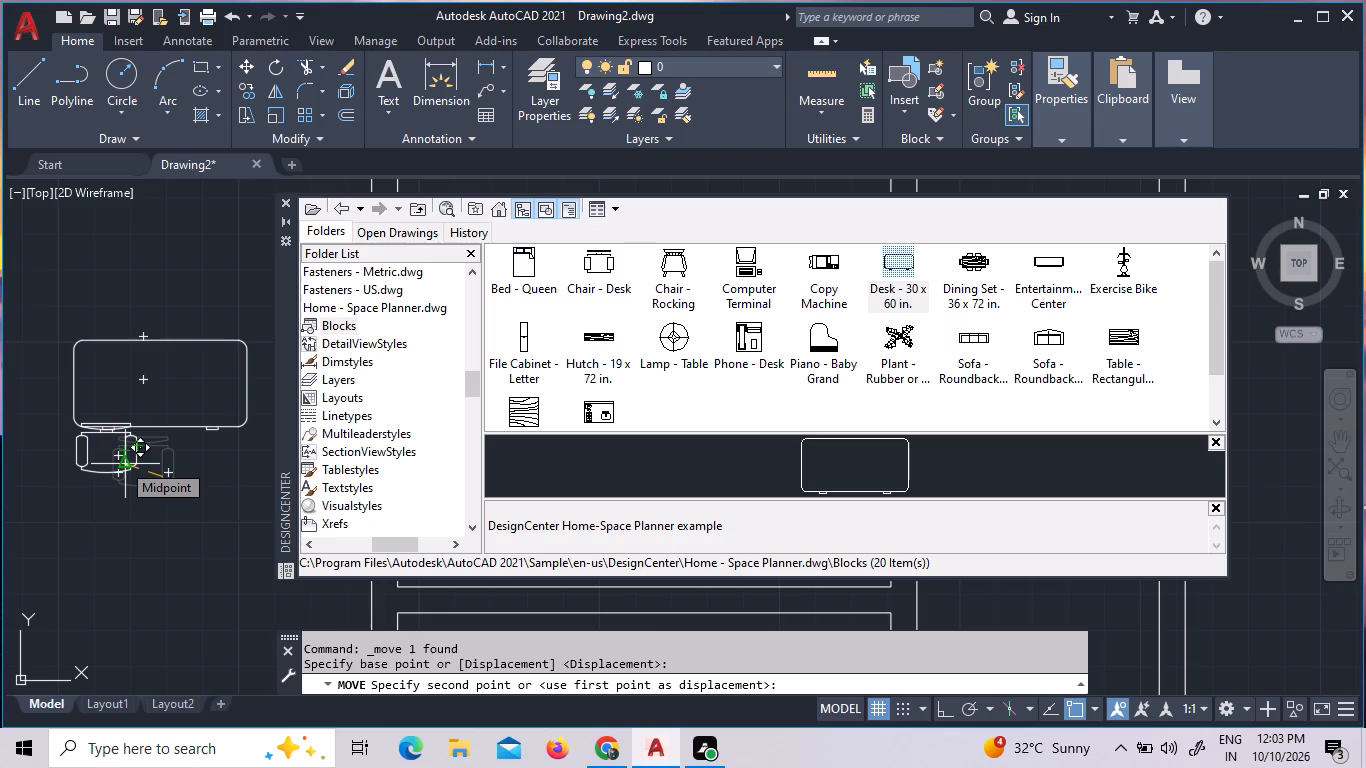
left_click(121, 462)
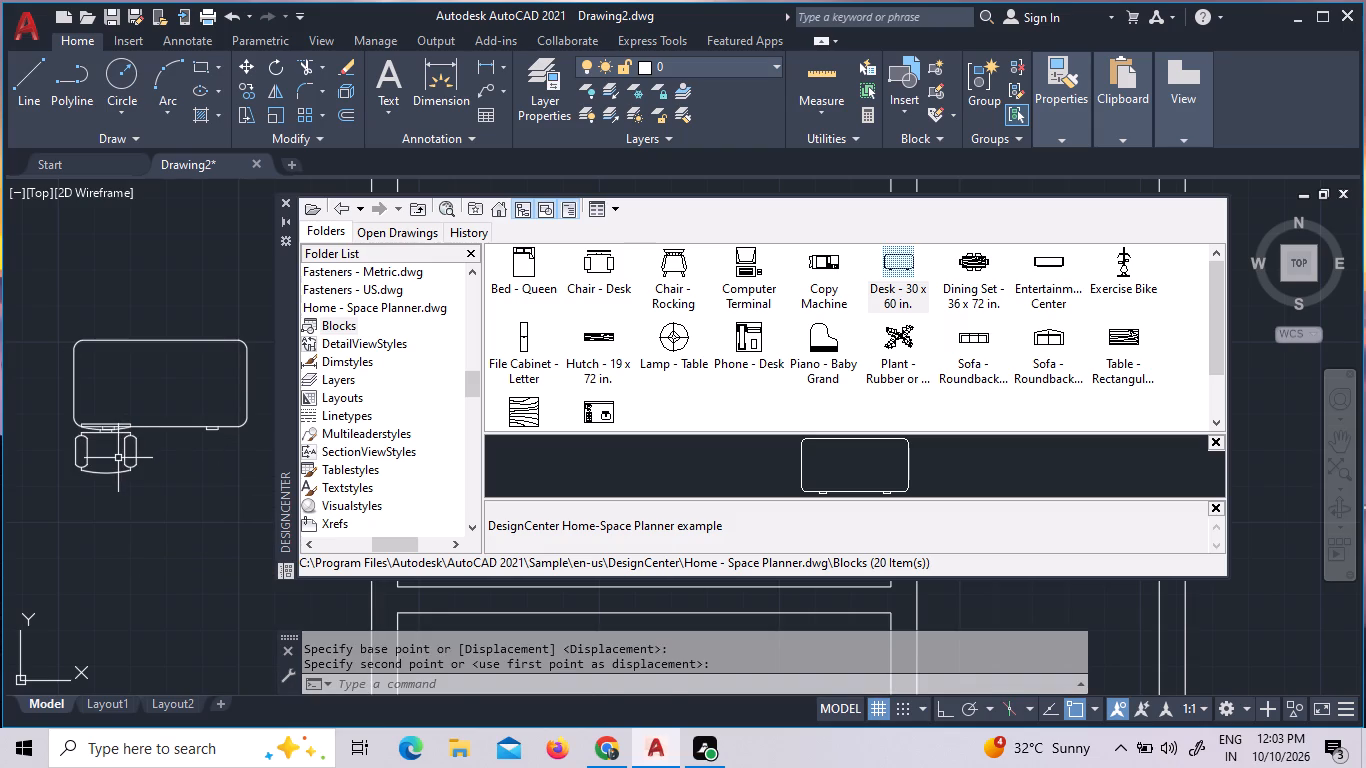
Copy the desk chair to the eastern half of the desk's south edge and to the middle of its north edge.
left_click(118, 458)
left_click(65, 445)
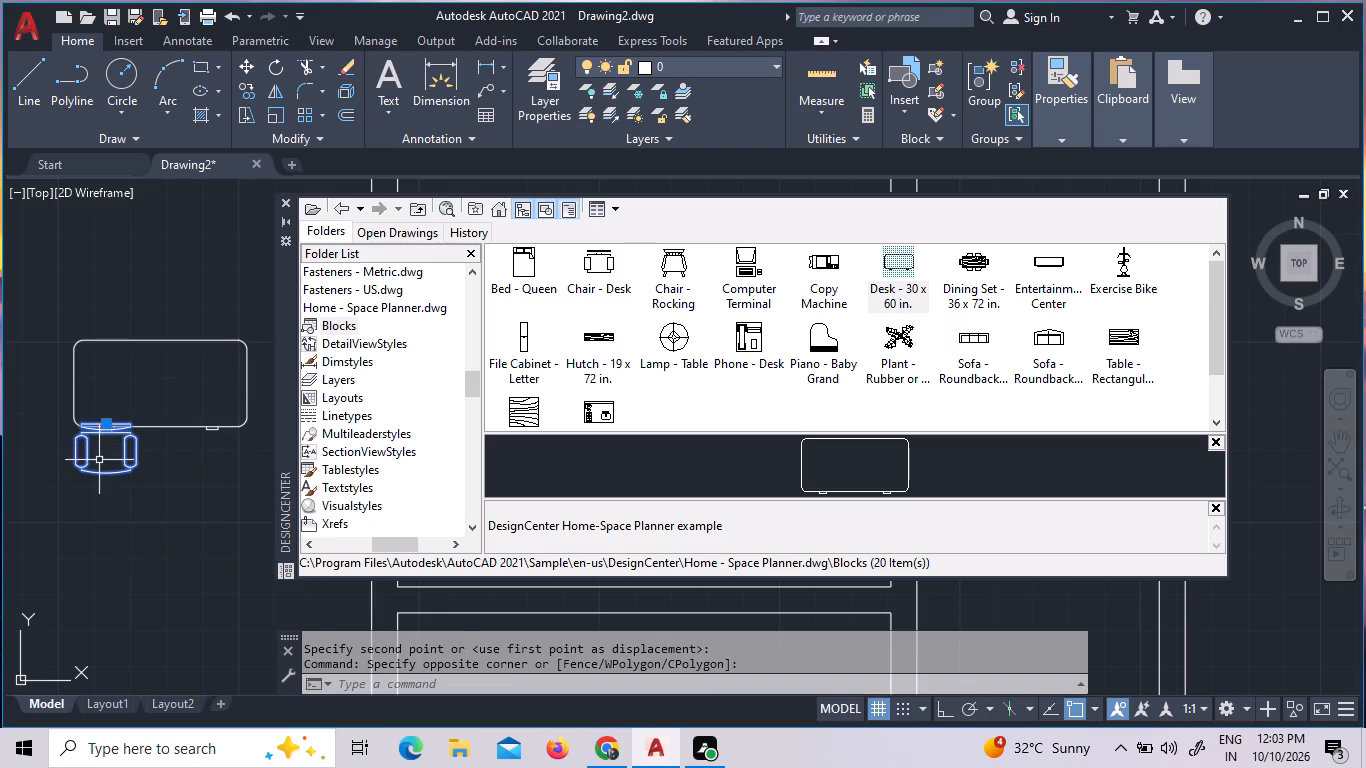
right_click(99, 460)
left_click(186, 416)
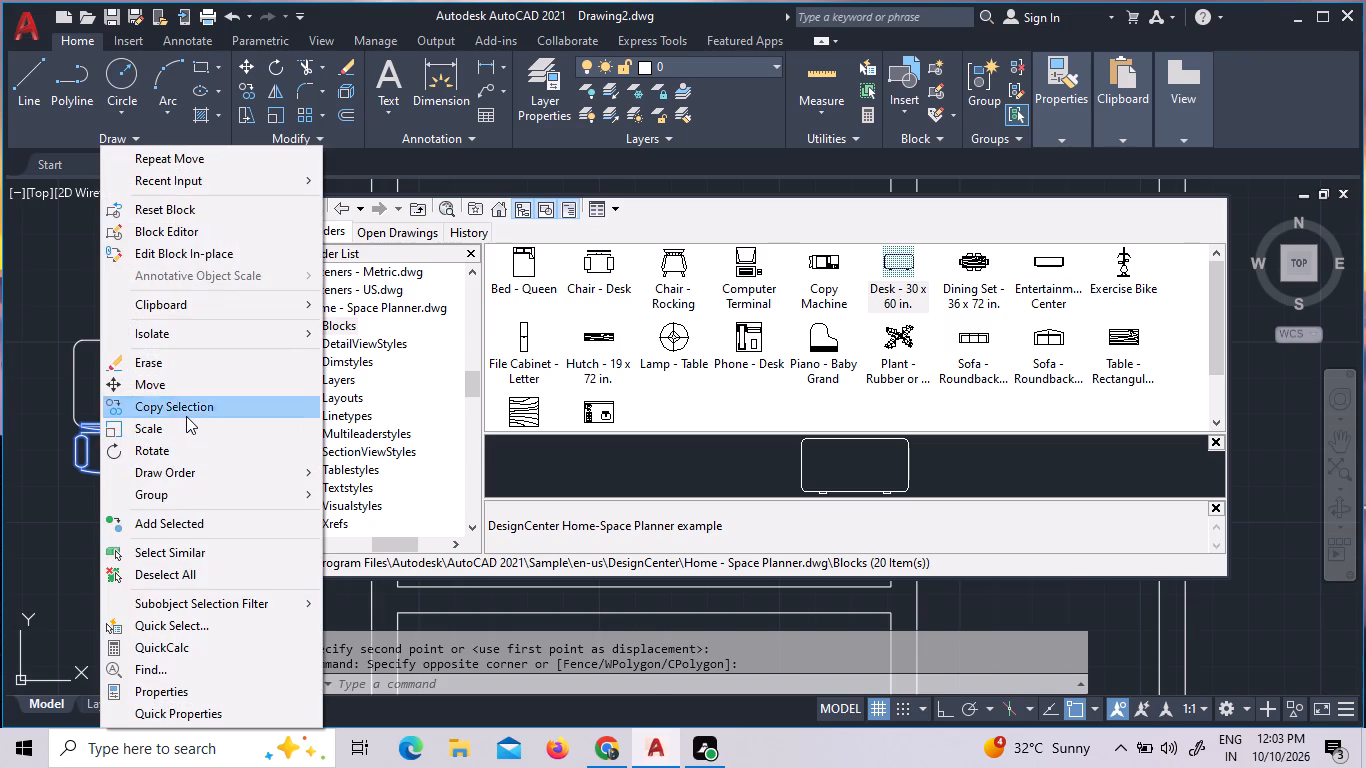
left_click(112, 431)
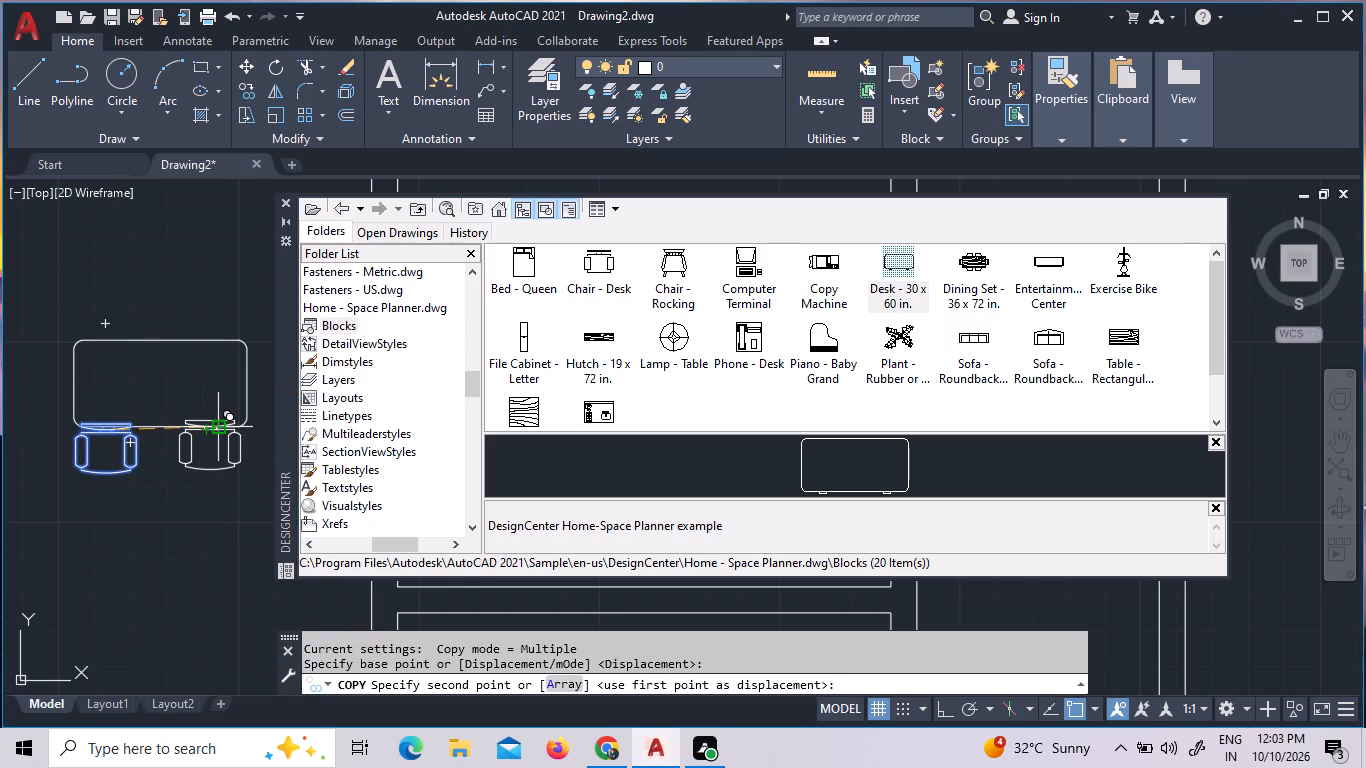
left_click(217, 425)
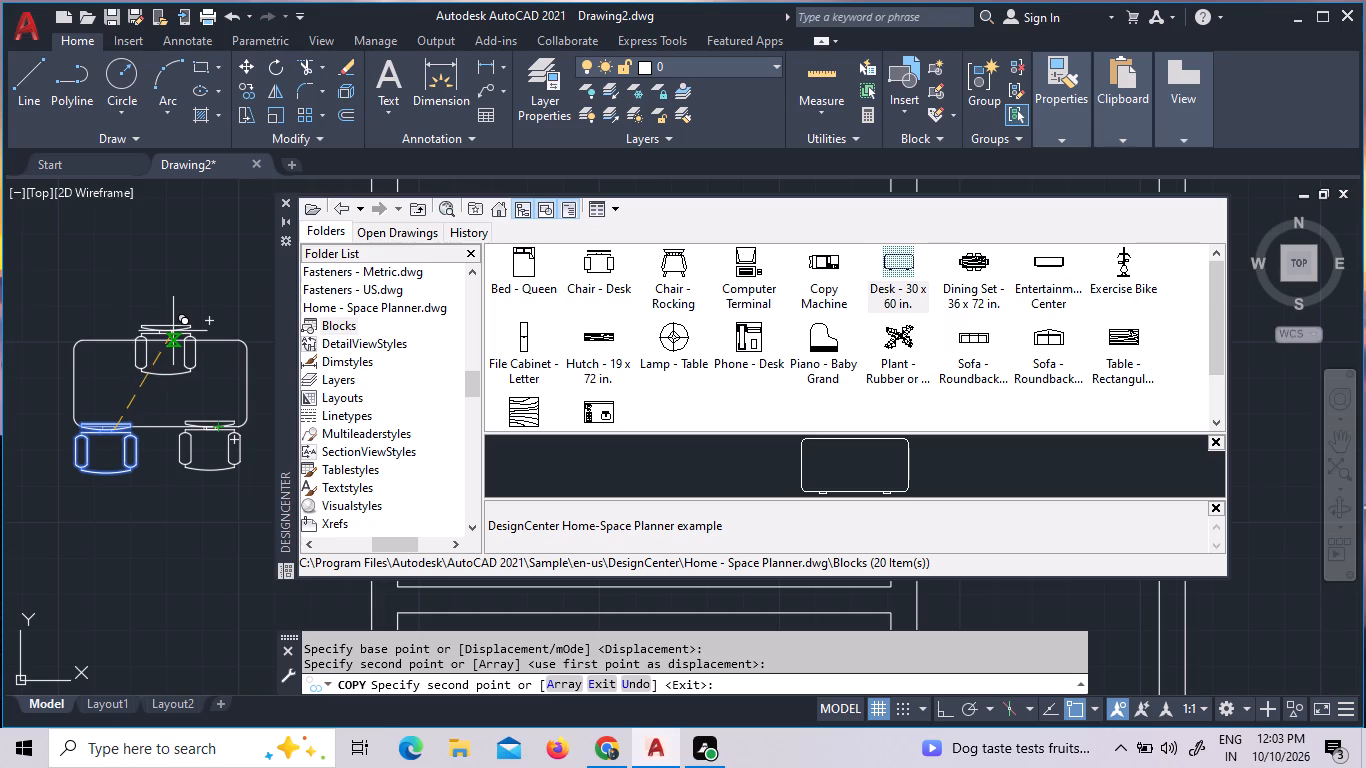
left_click(168, 340)
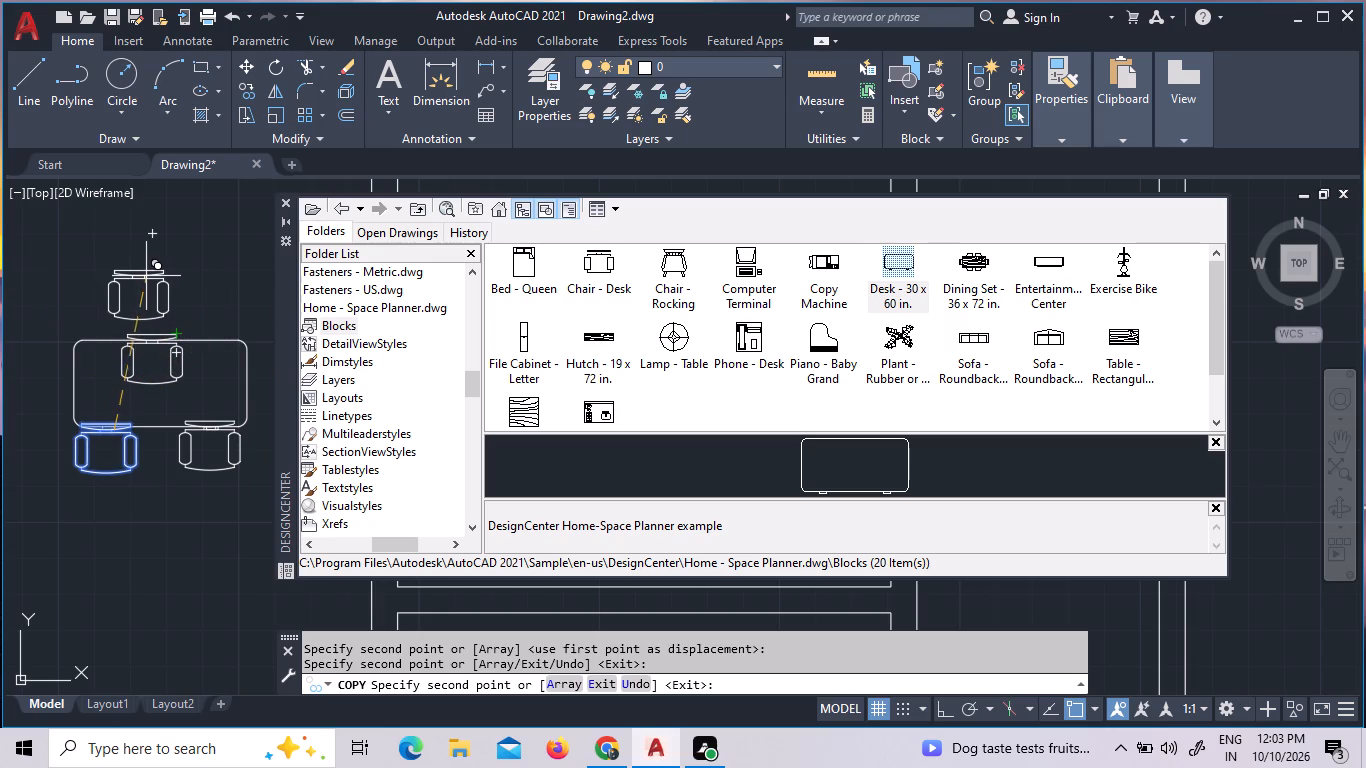
key("Escape")
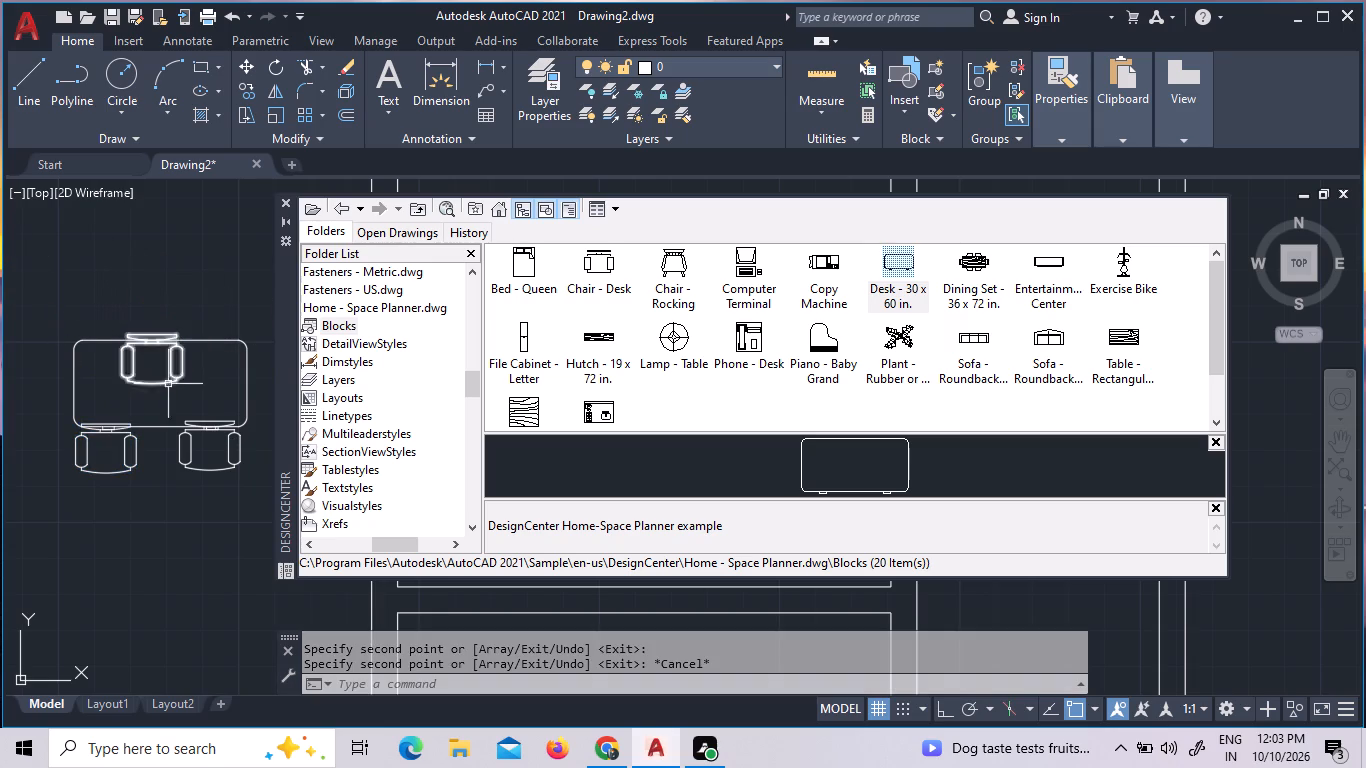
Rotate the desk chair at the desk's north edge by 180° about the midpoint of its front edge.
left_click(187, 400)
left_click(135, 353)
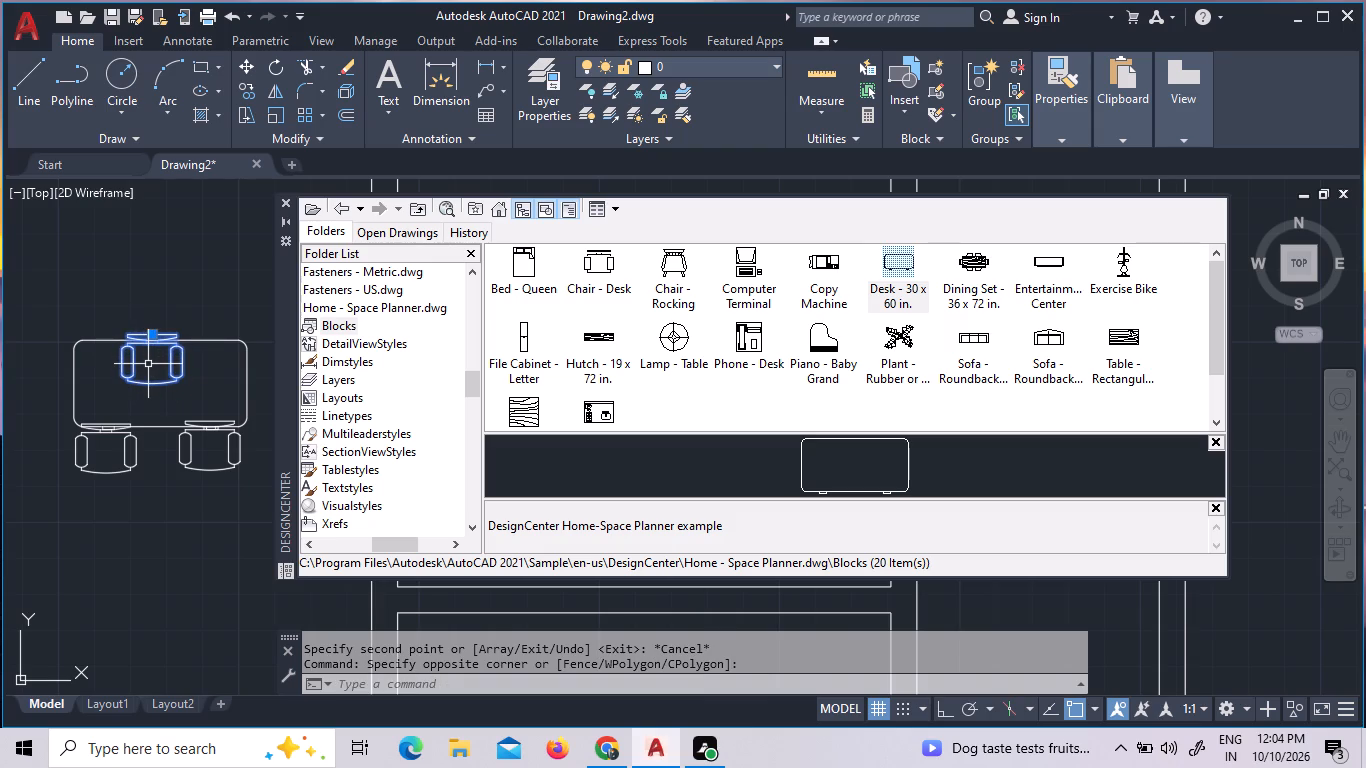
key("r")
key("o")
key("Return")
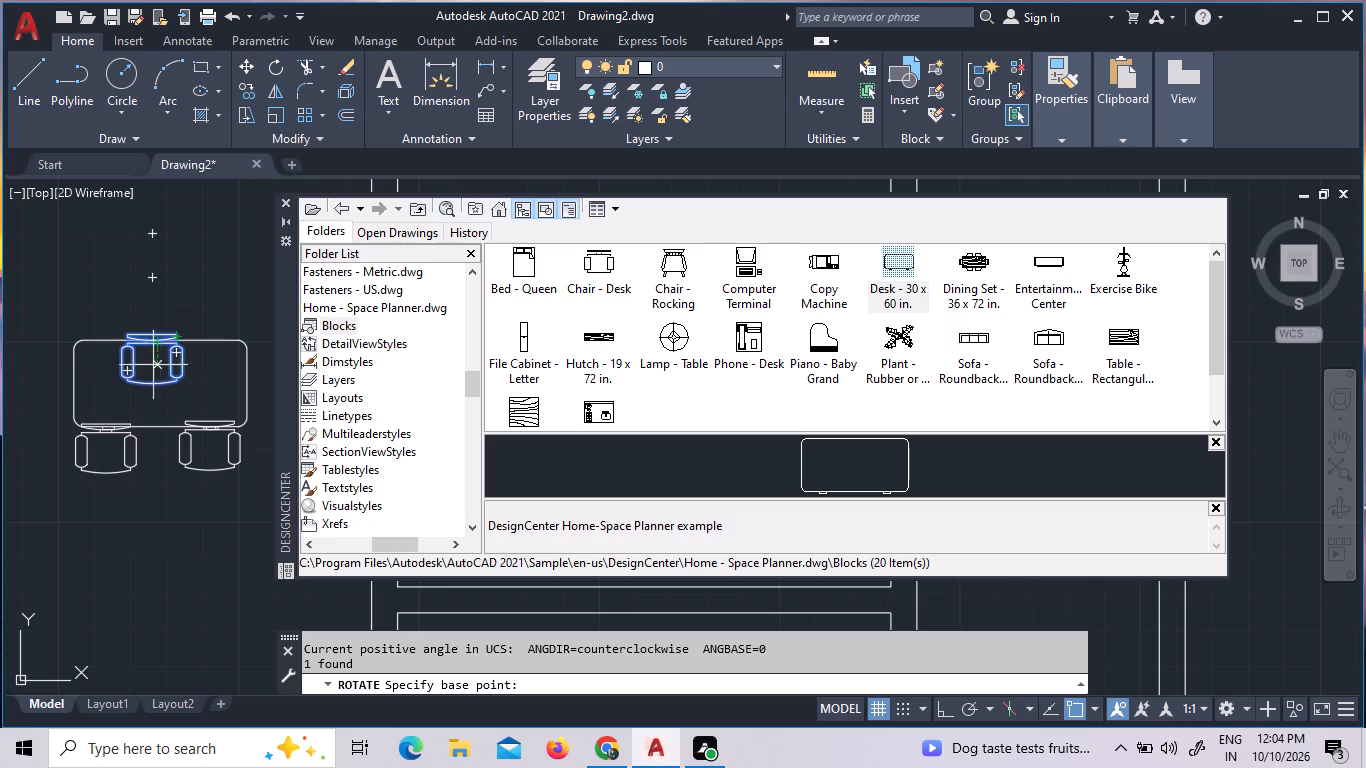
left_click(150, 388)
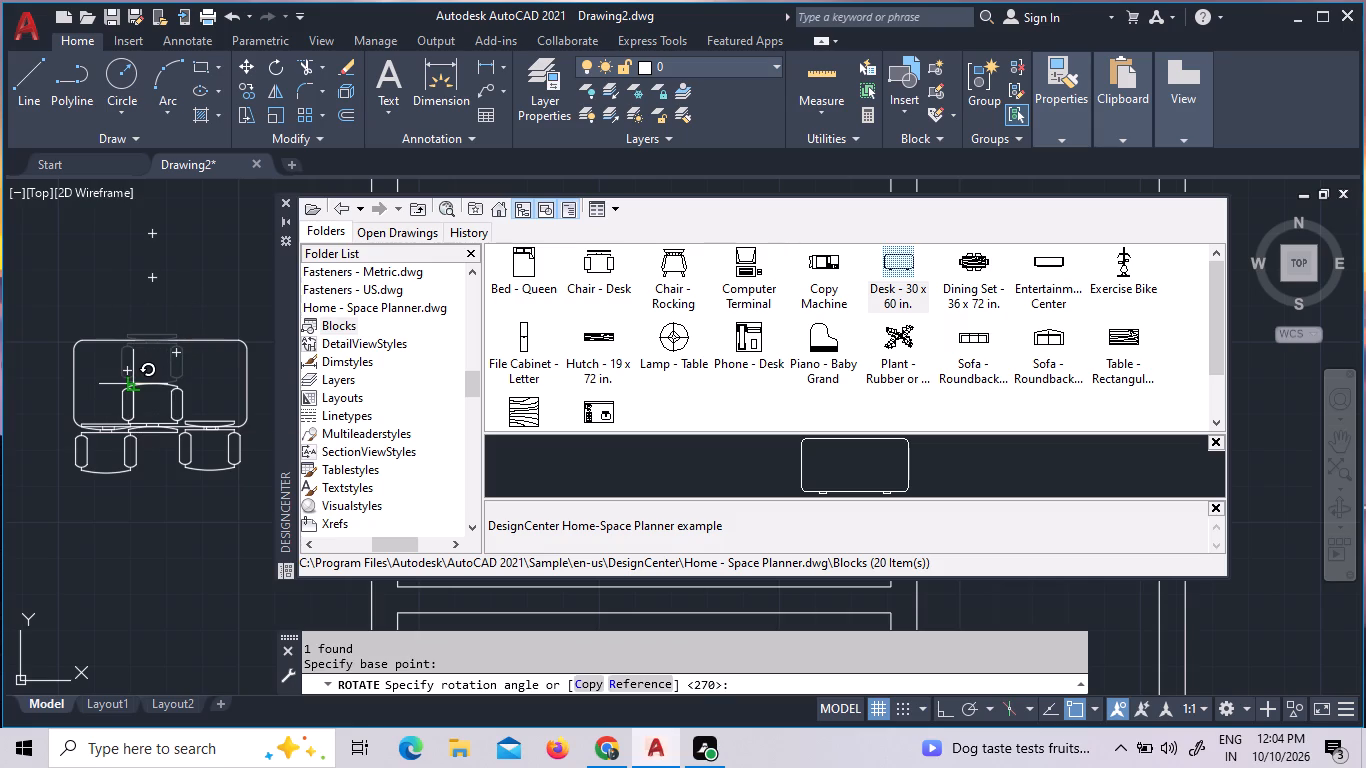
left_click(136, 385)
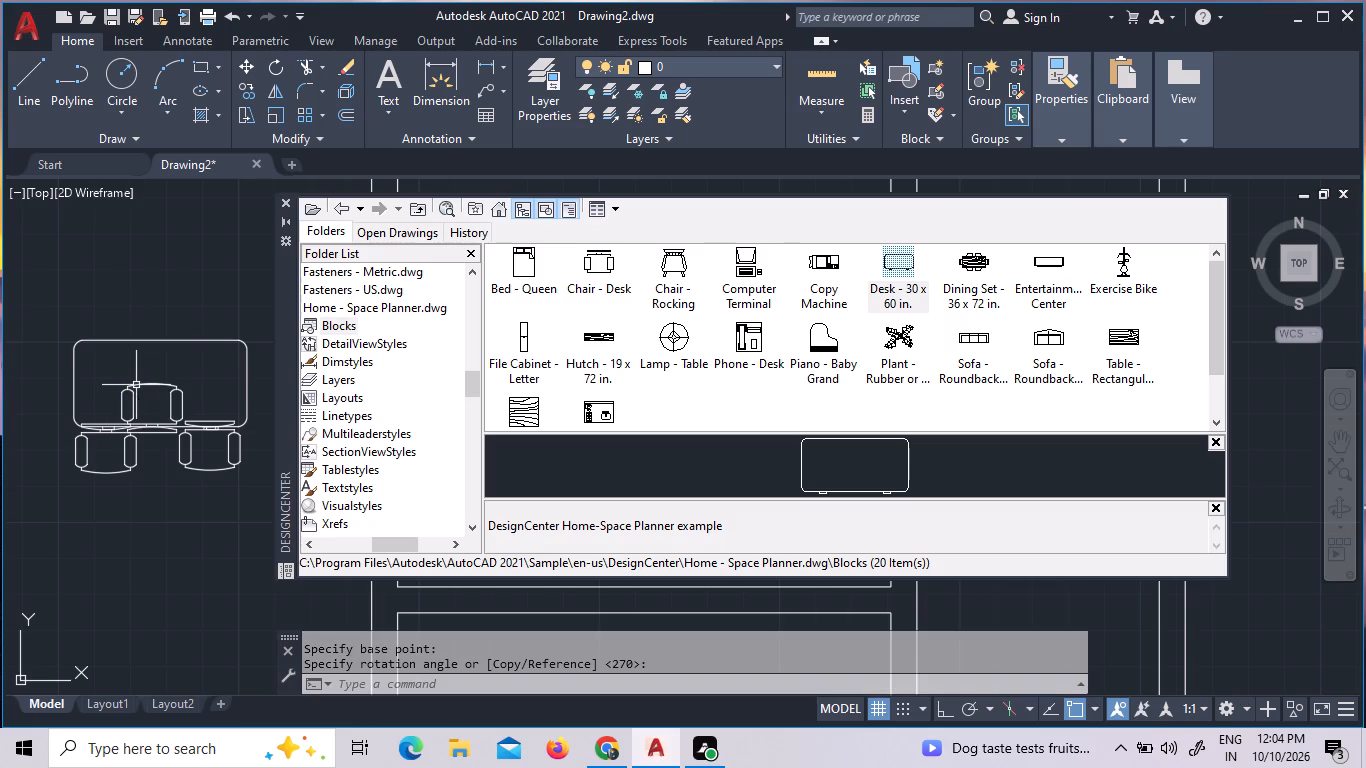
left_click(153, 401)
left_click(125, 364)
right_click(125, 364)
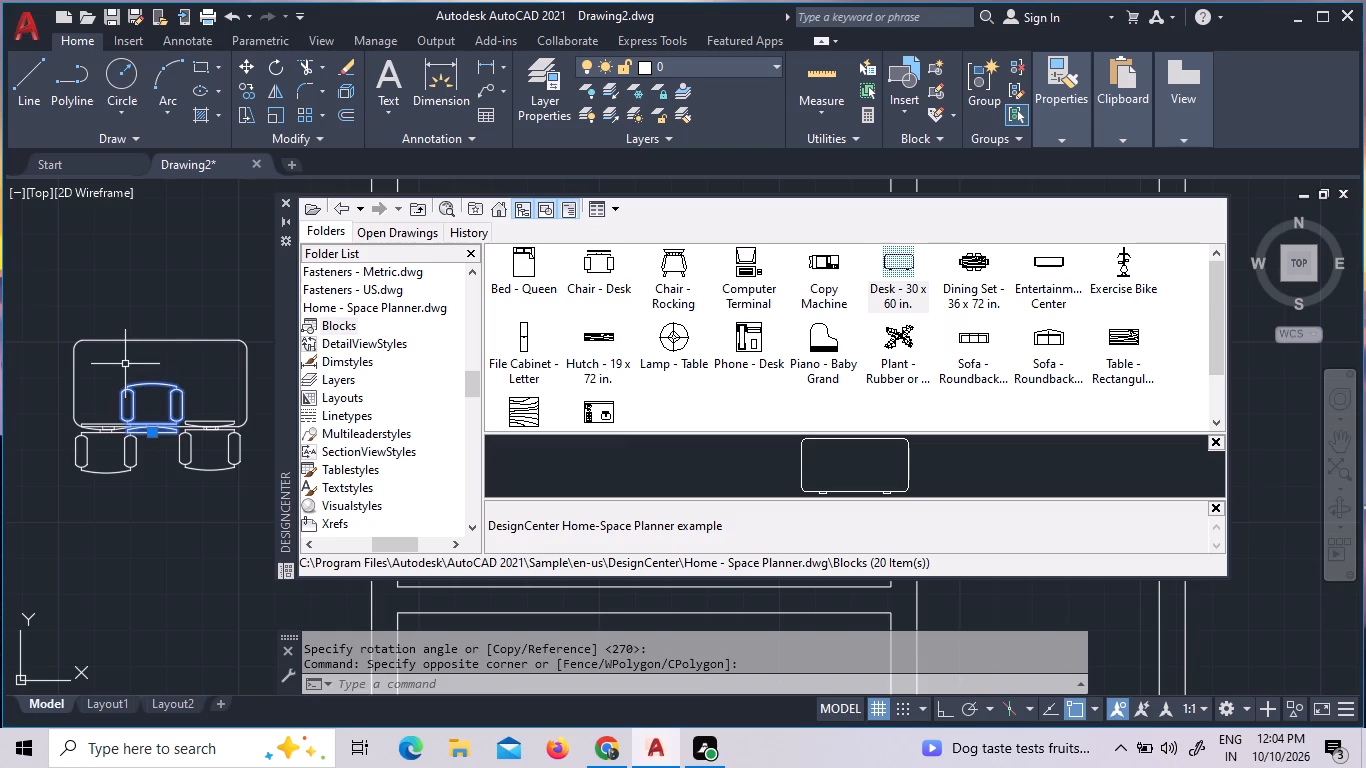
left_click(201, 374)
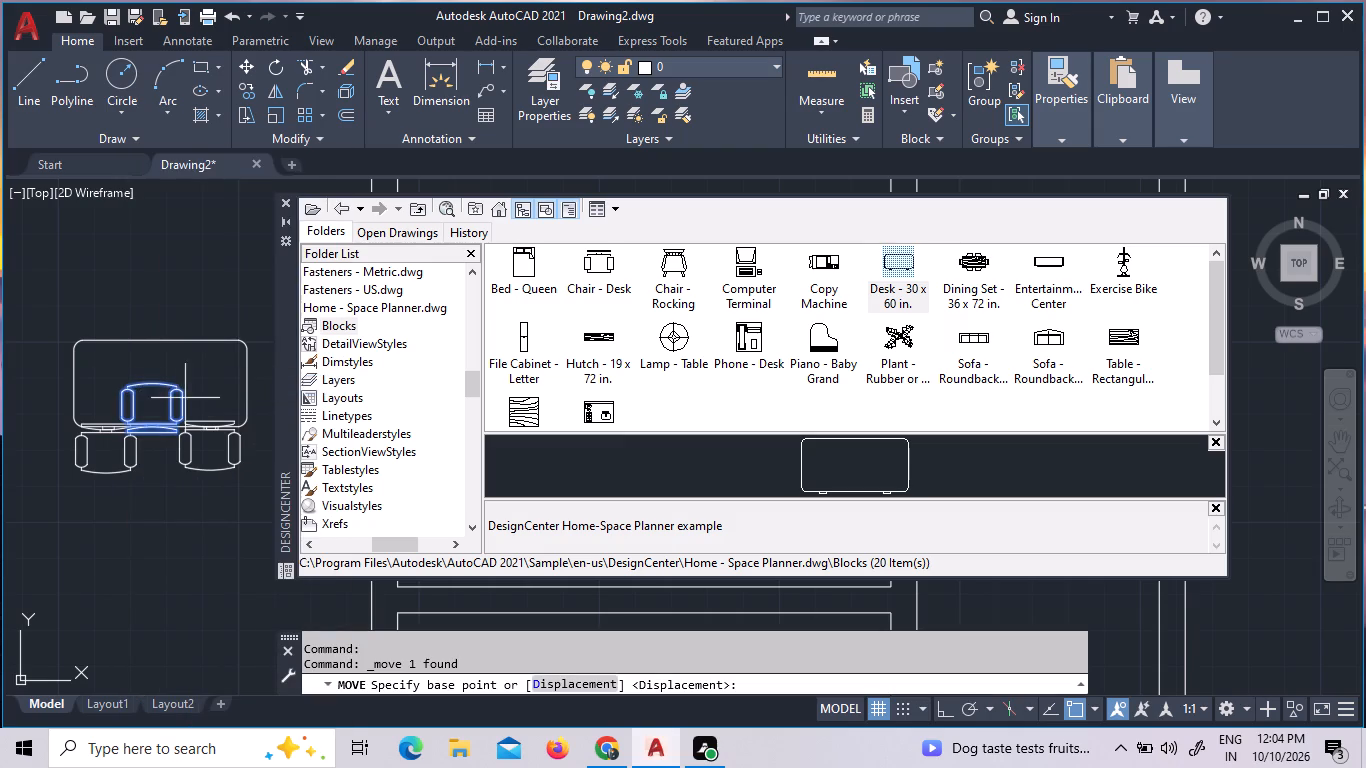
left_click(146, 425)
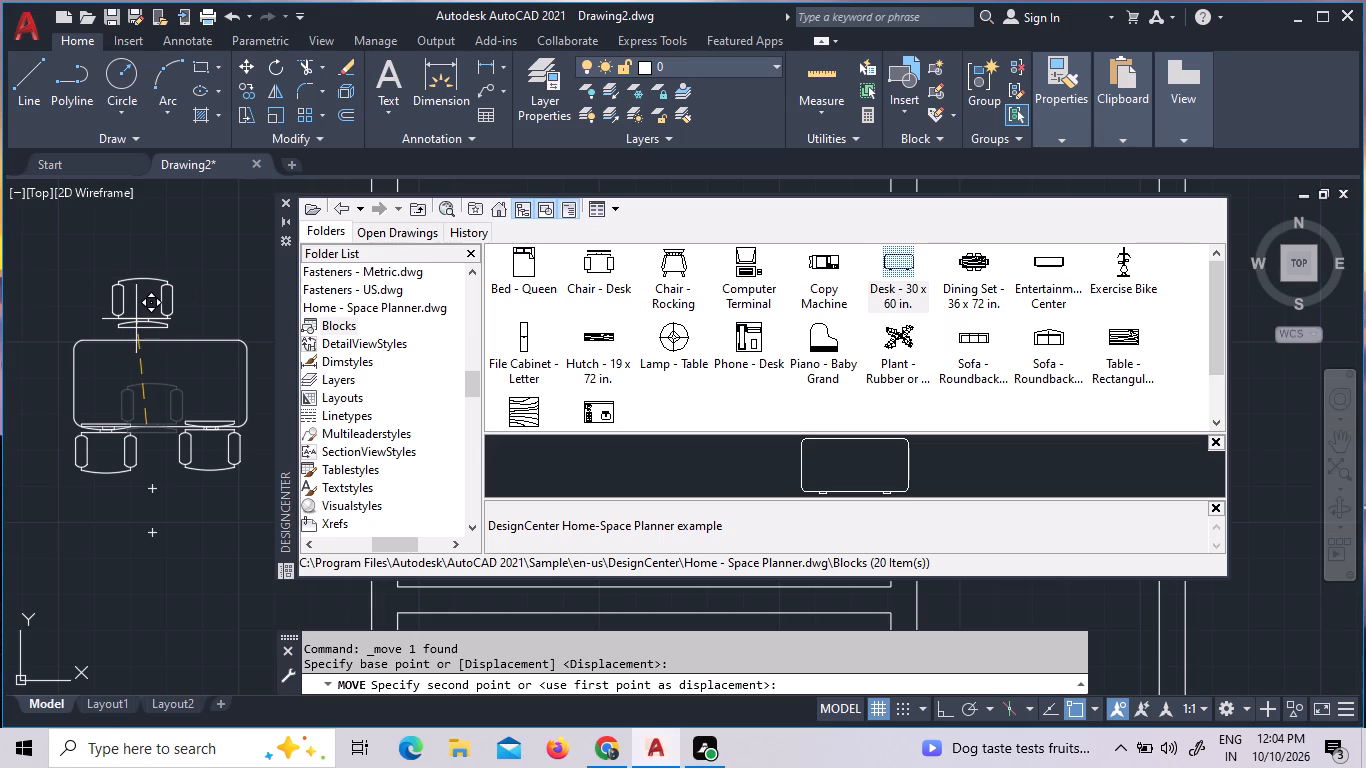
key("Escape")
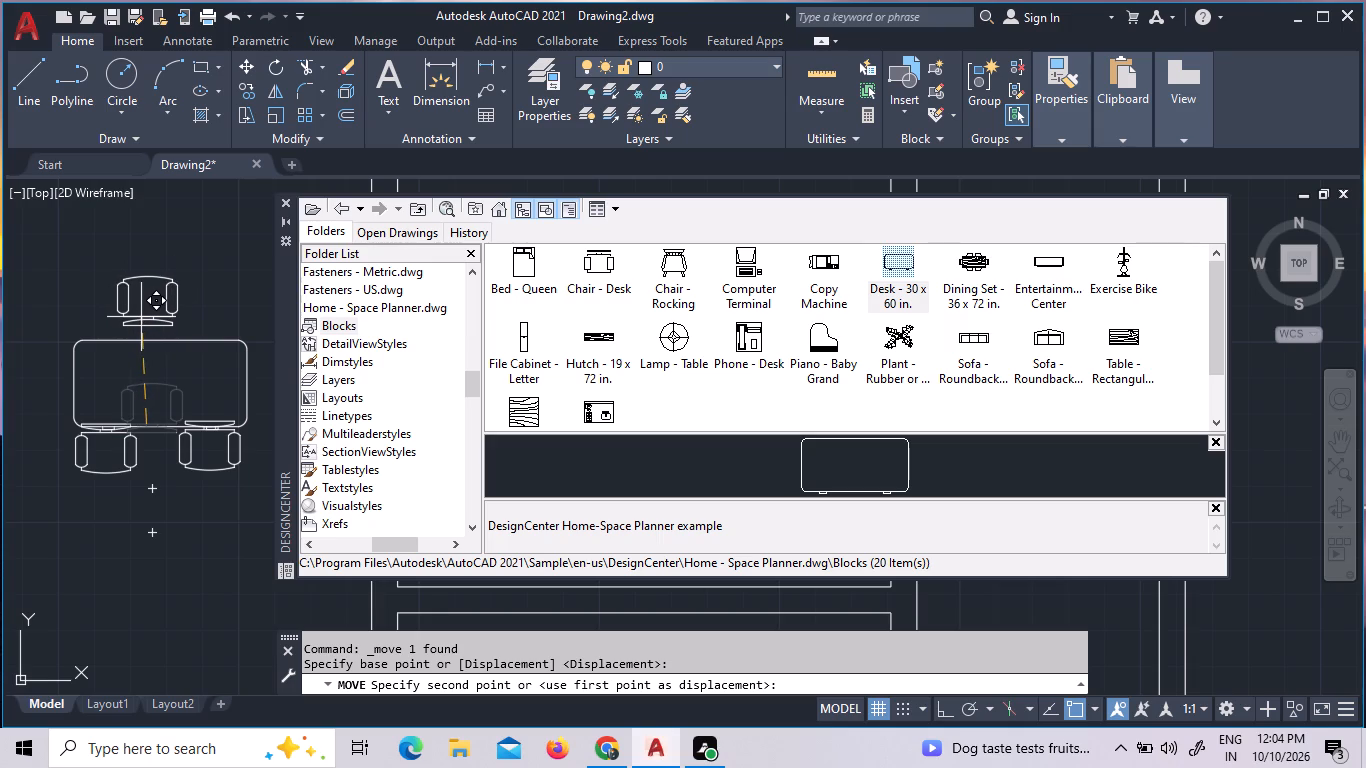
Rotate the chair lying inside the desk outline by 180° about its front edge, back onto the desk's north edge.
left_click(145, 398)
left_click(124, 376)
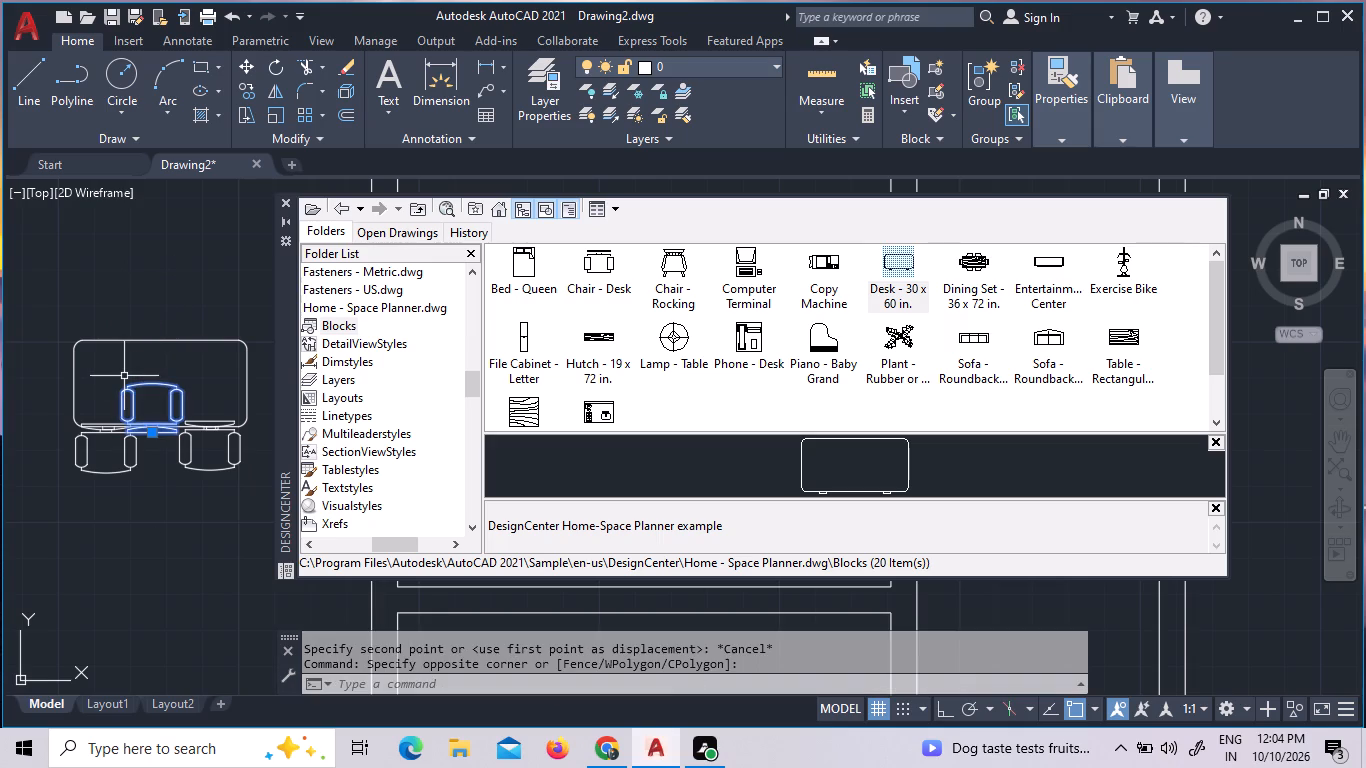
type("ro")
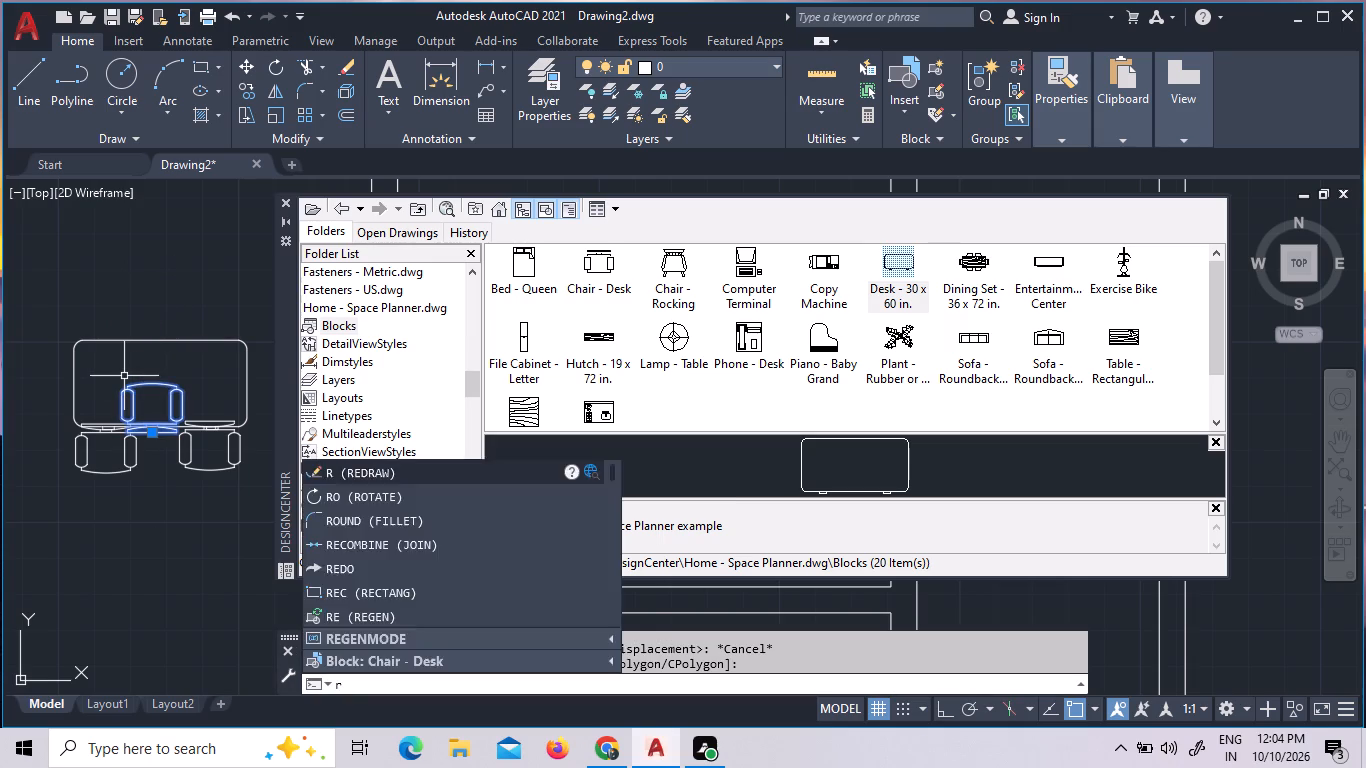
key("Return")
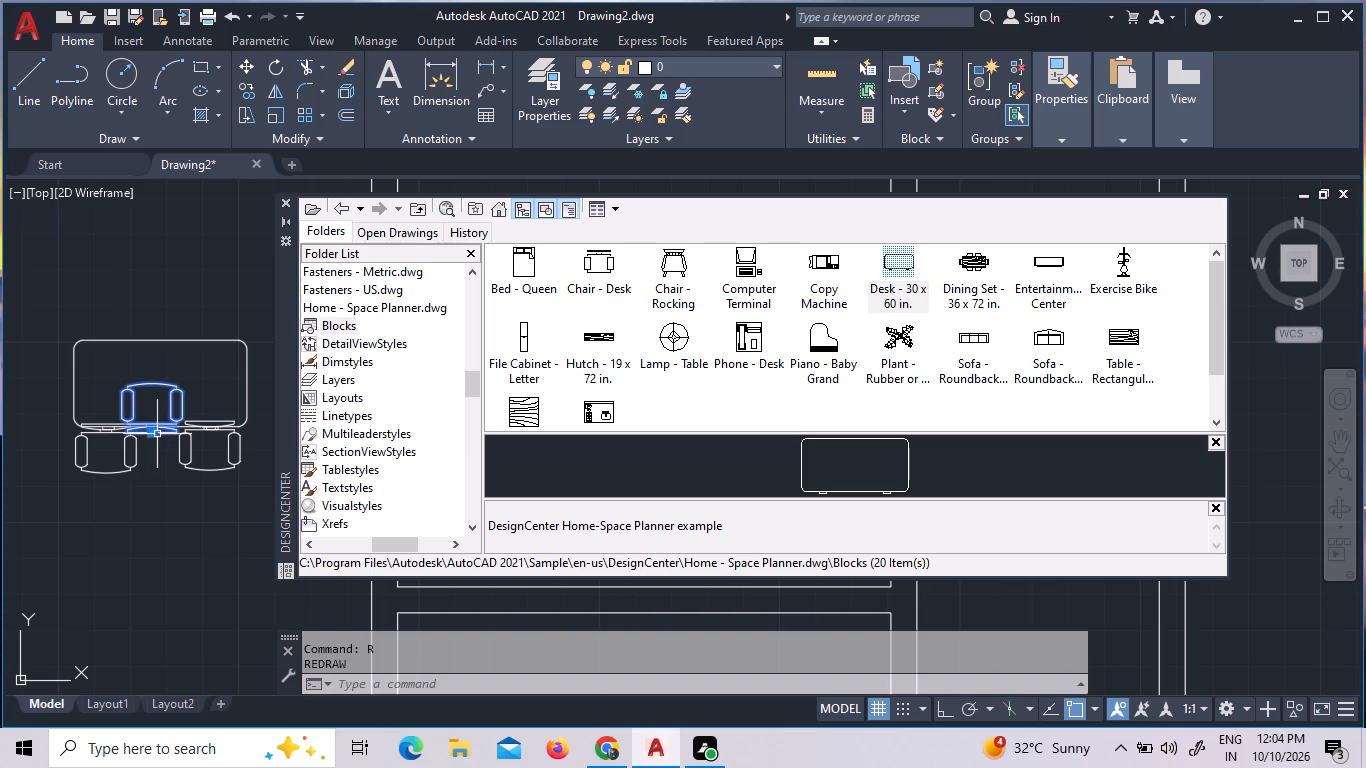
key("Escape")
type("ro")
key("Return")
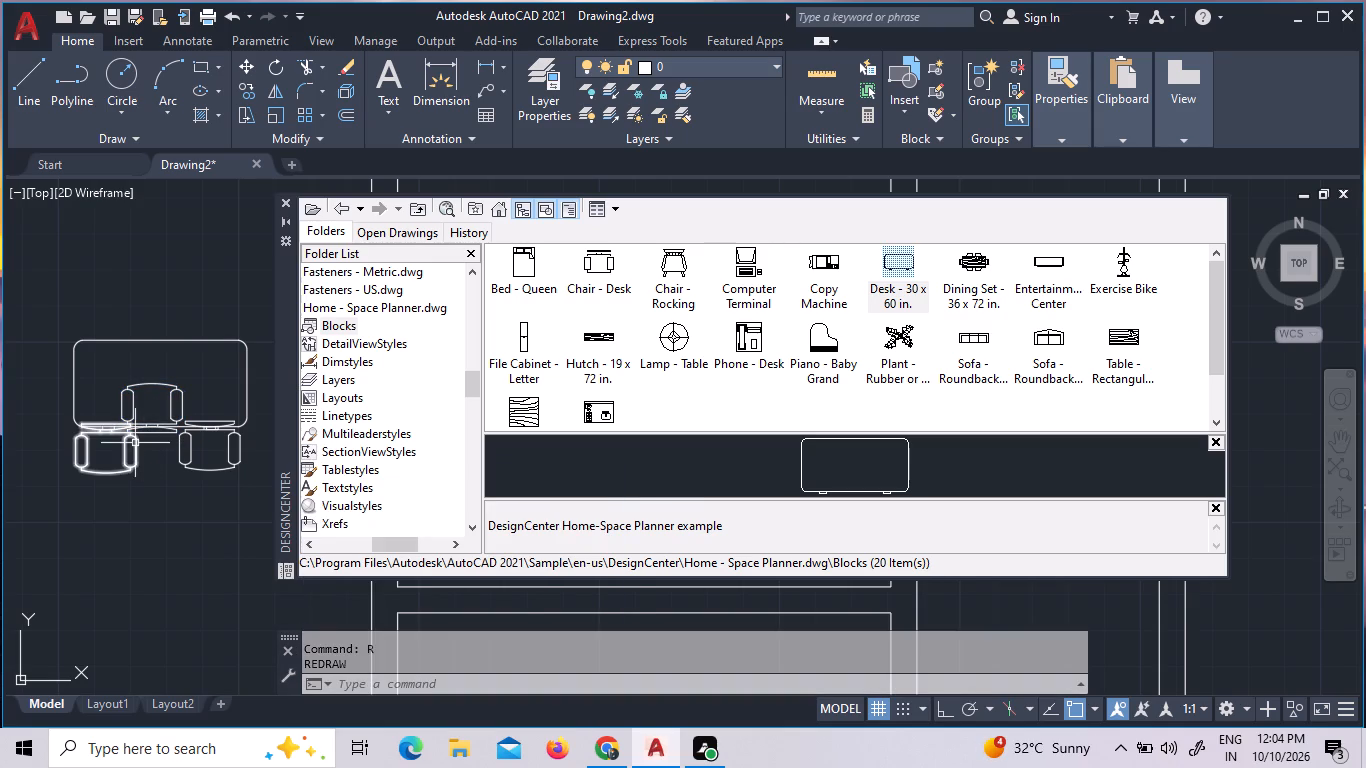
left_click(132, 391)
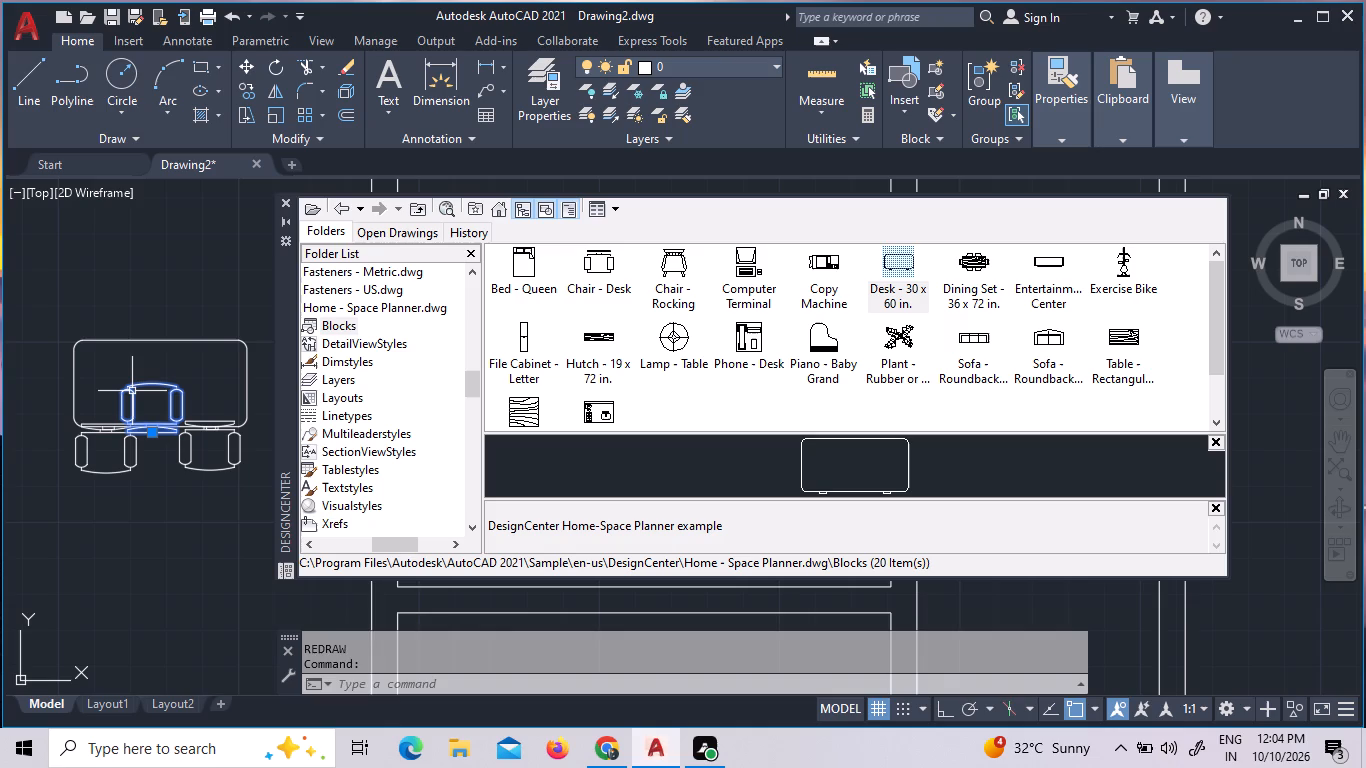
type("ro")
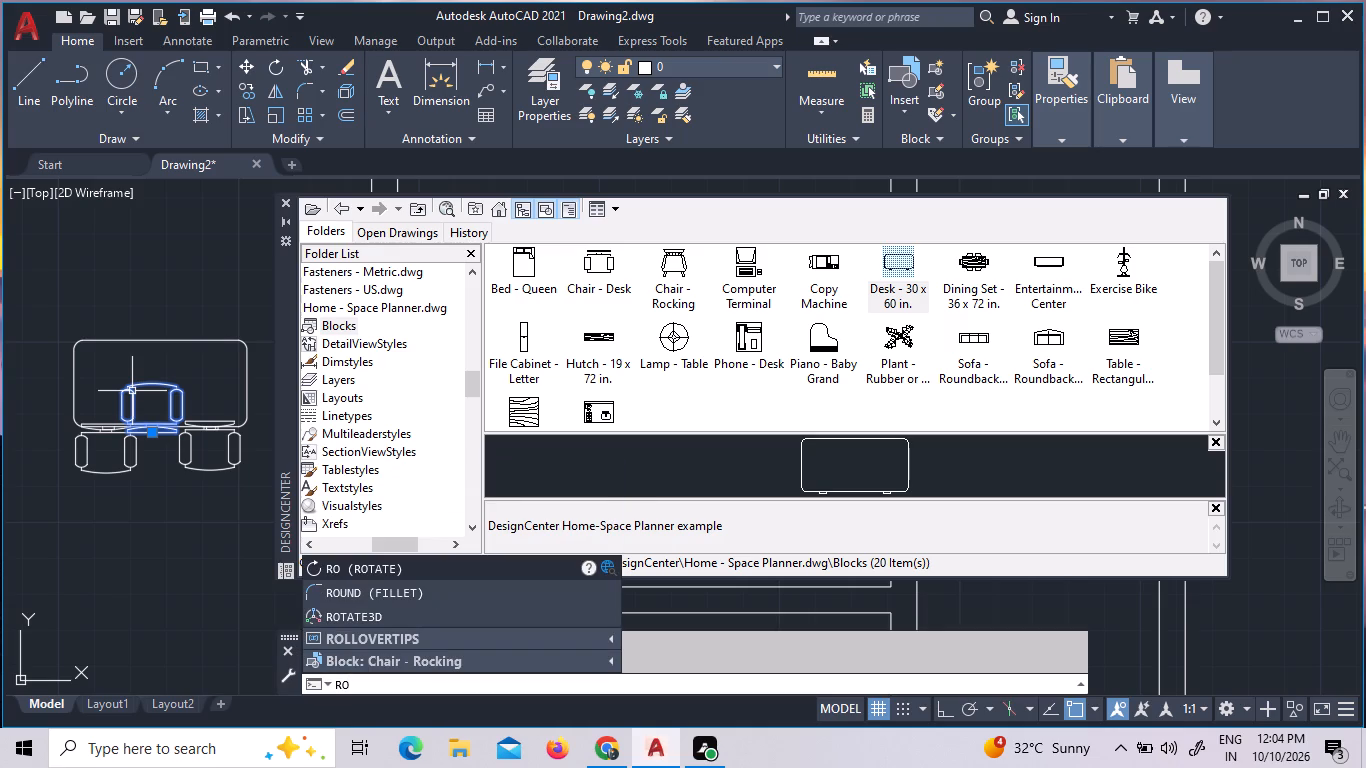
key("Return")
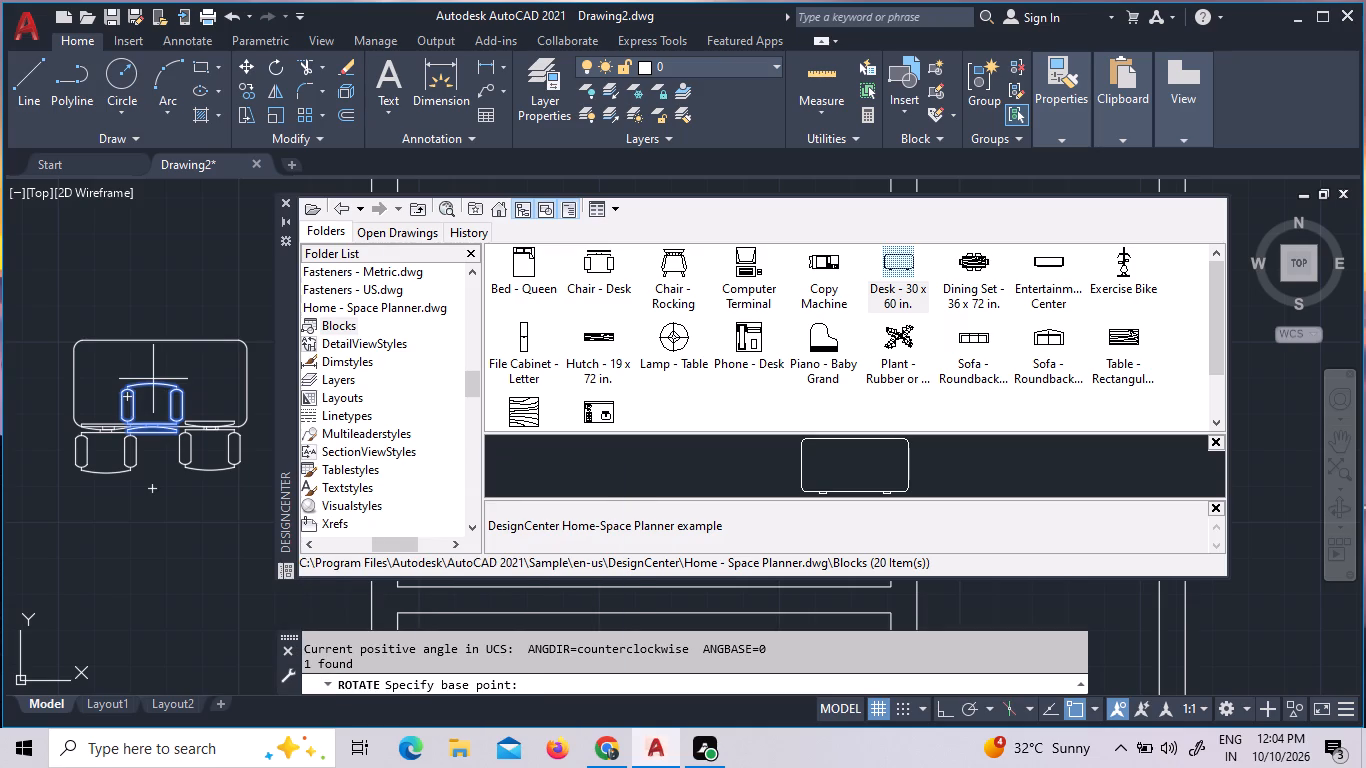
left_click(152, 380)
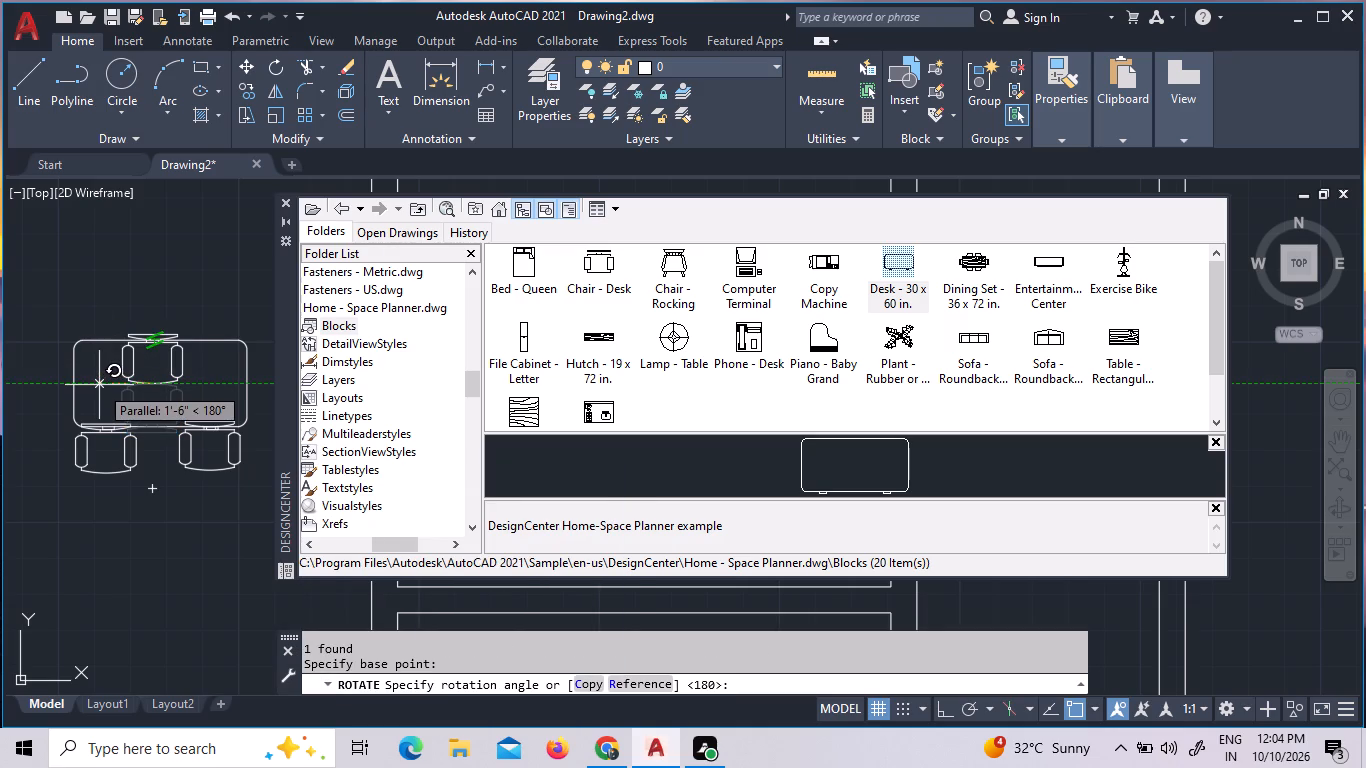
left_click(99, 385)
Move the northern desk chair out of the desk outline so its front edge touches the desk's north edge.
left_click(186, 401)
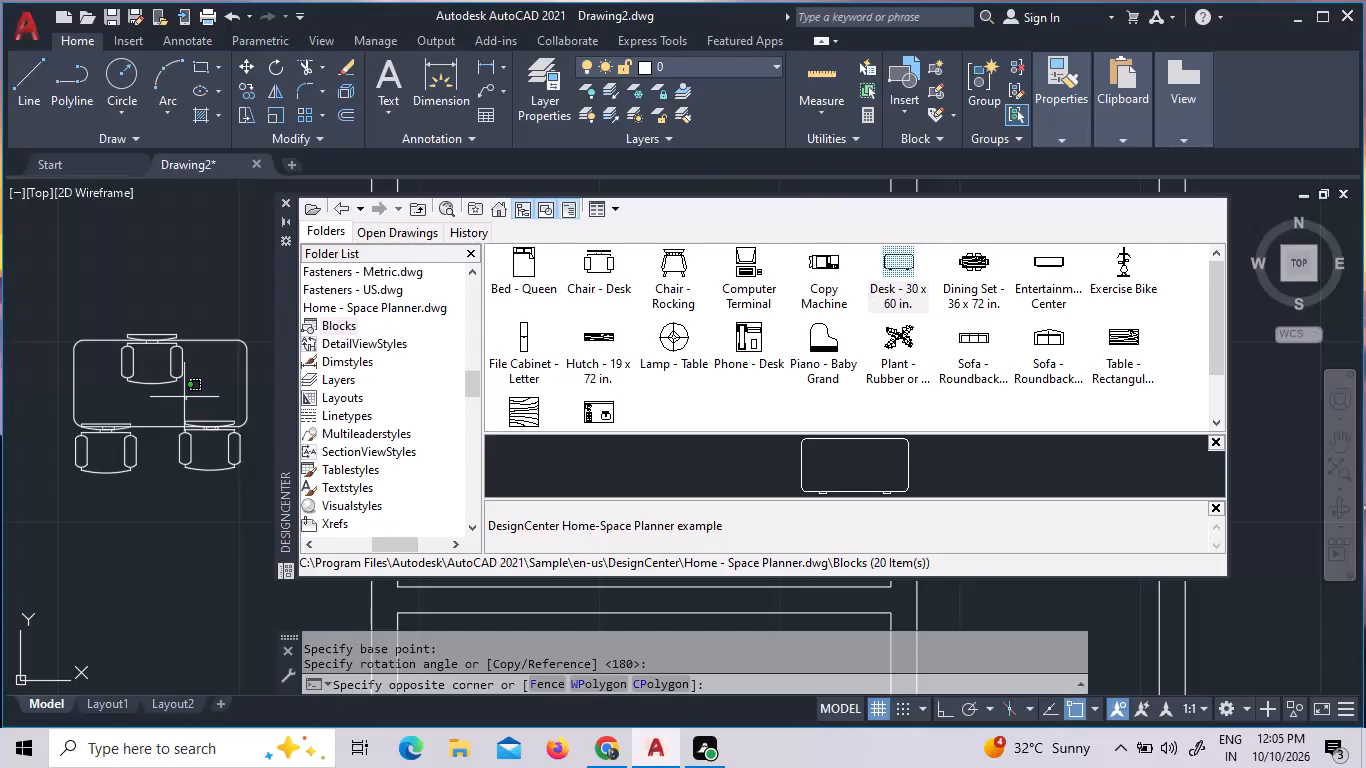
left_click(147, 376)
right_click(147, 376)
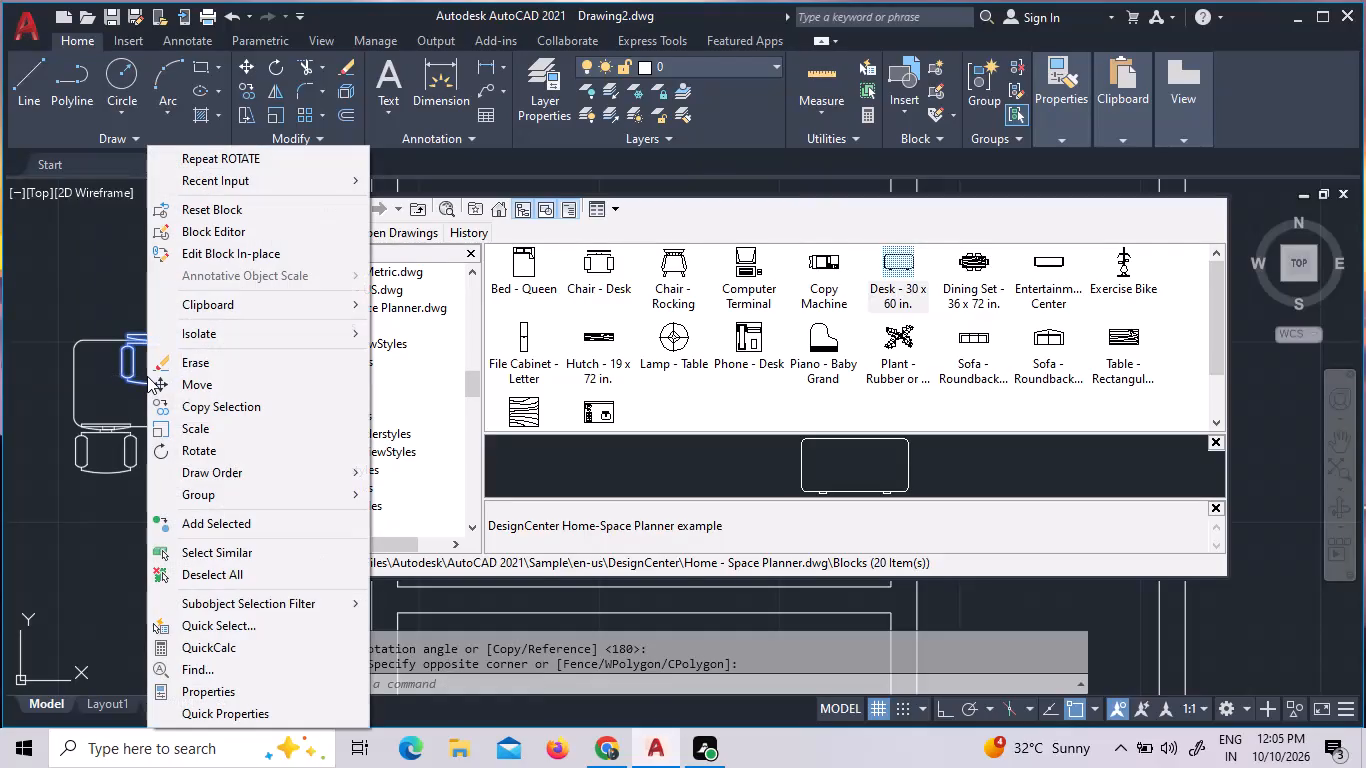
double_click(154, 382)
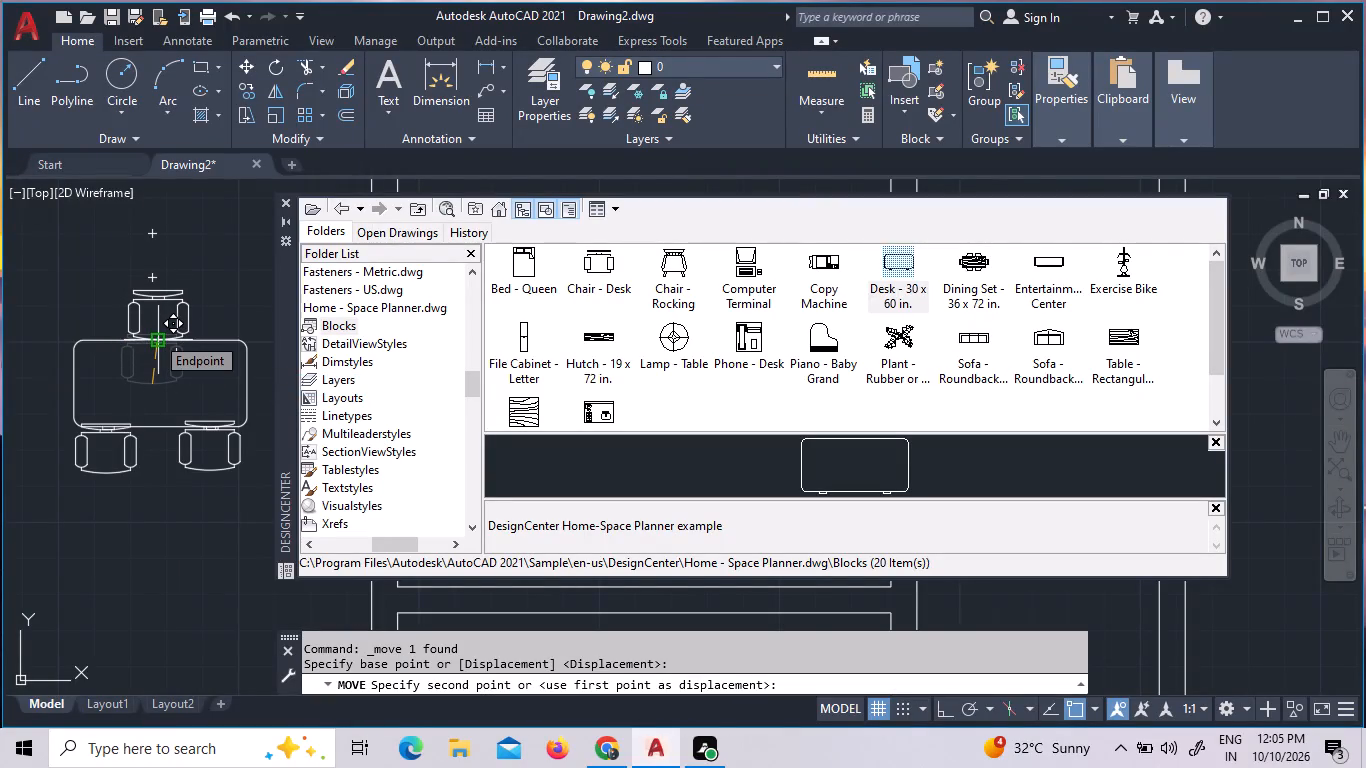
left_click(155, 335)
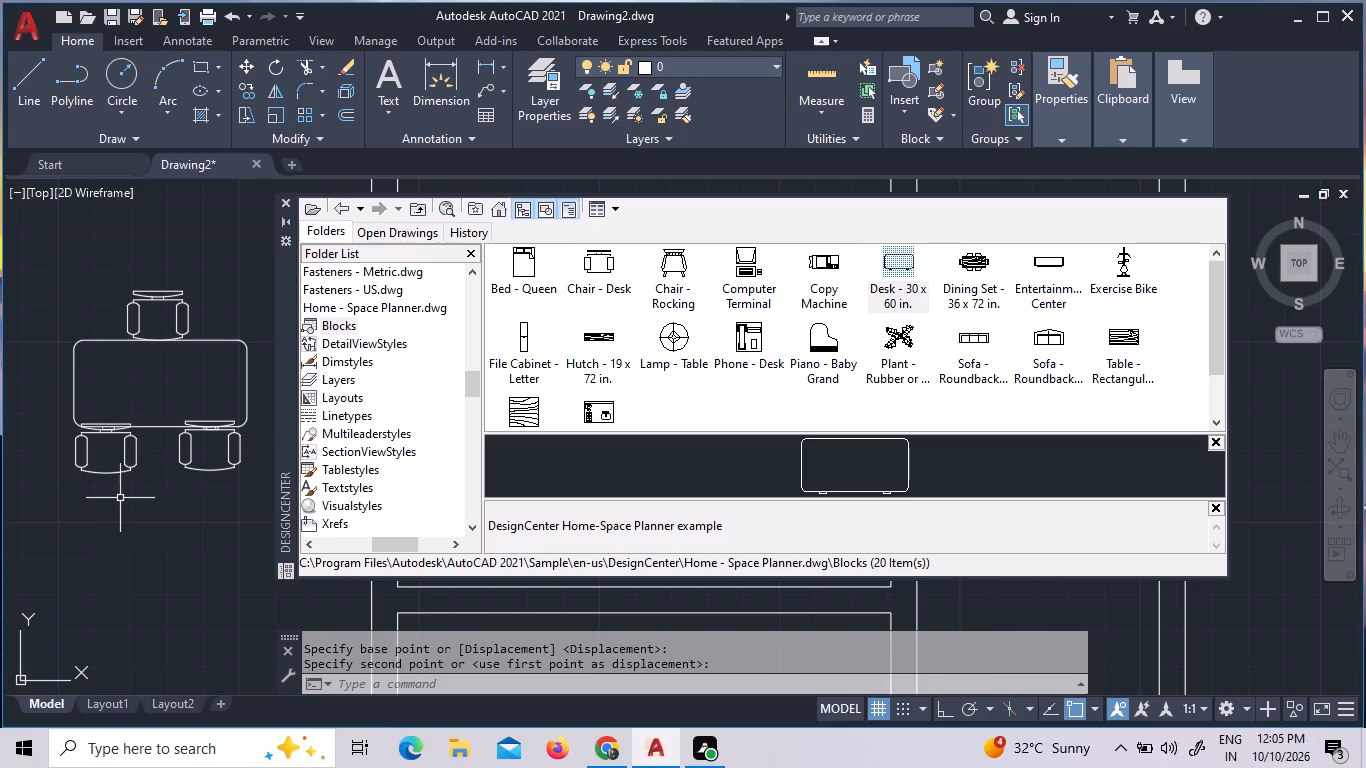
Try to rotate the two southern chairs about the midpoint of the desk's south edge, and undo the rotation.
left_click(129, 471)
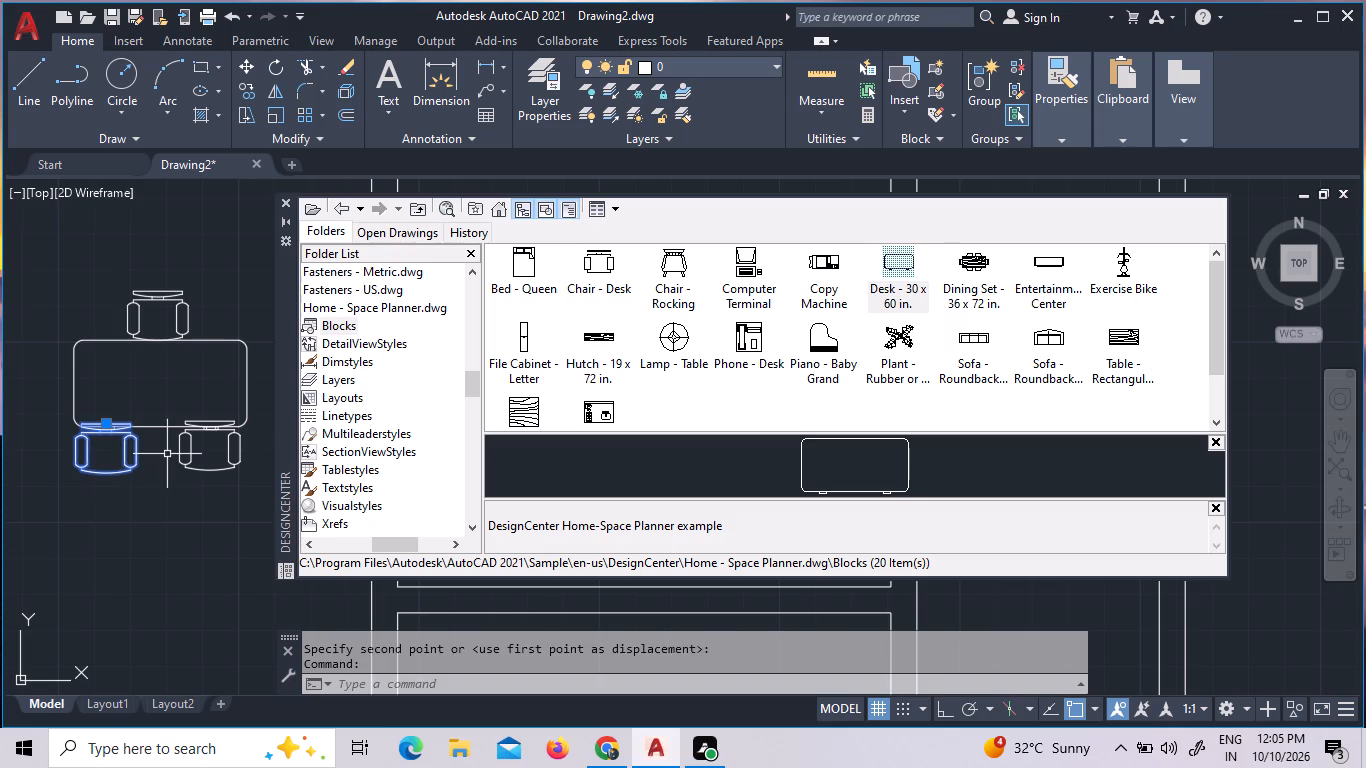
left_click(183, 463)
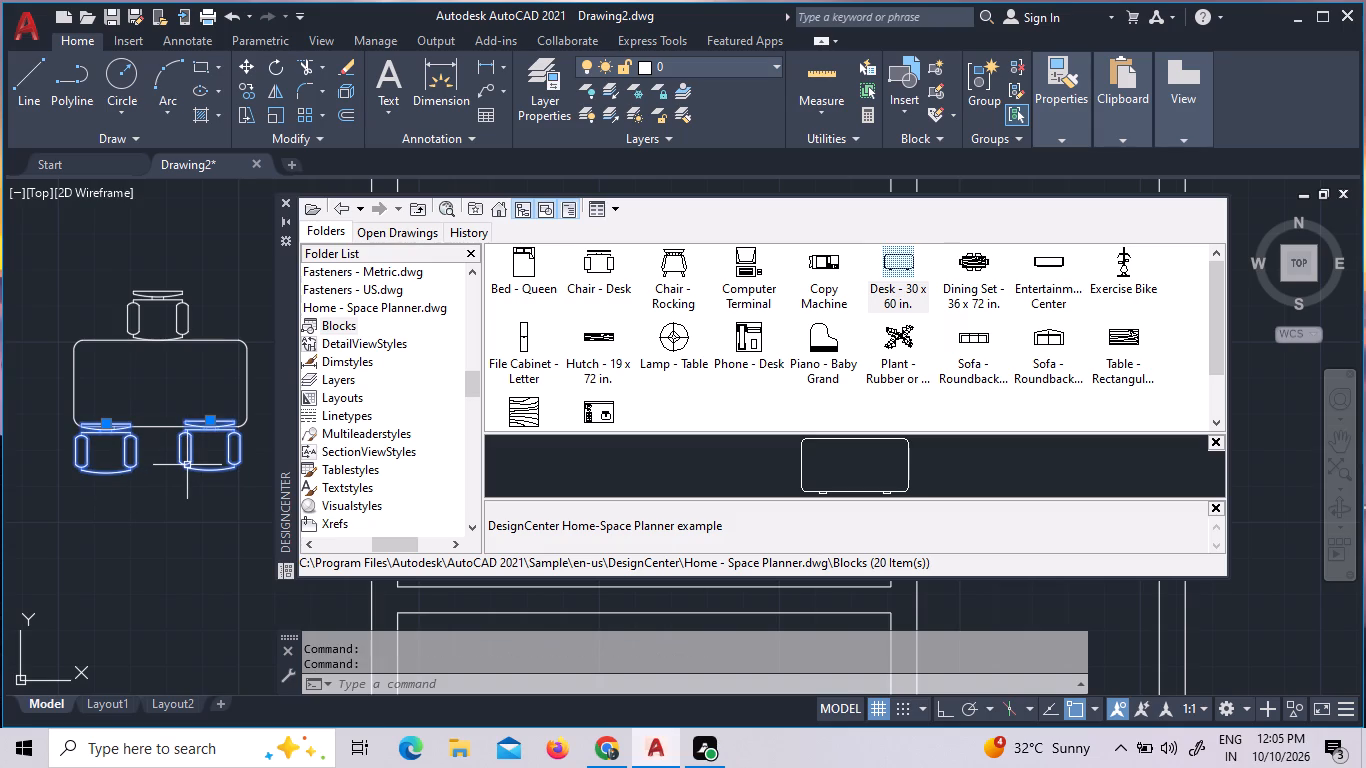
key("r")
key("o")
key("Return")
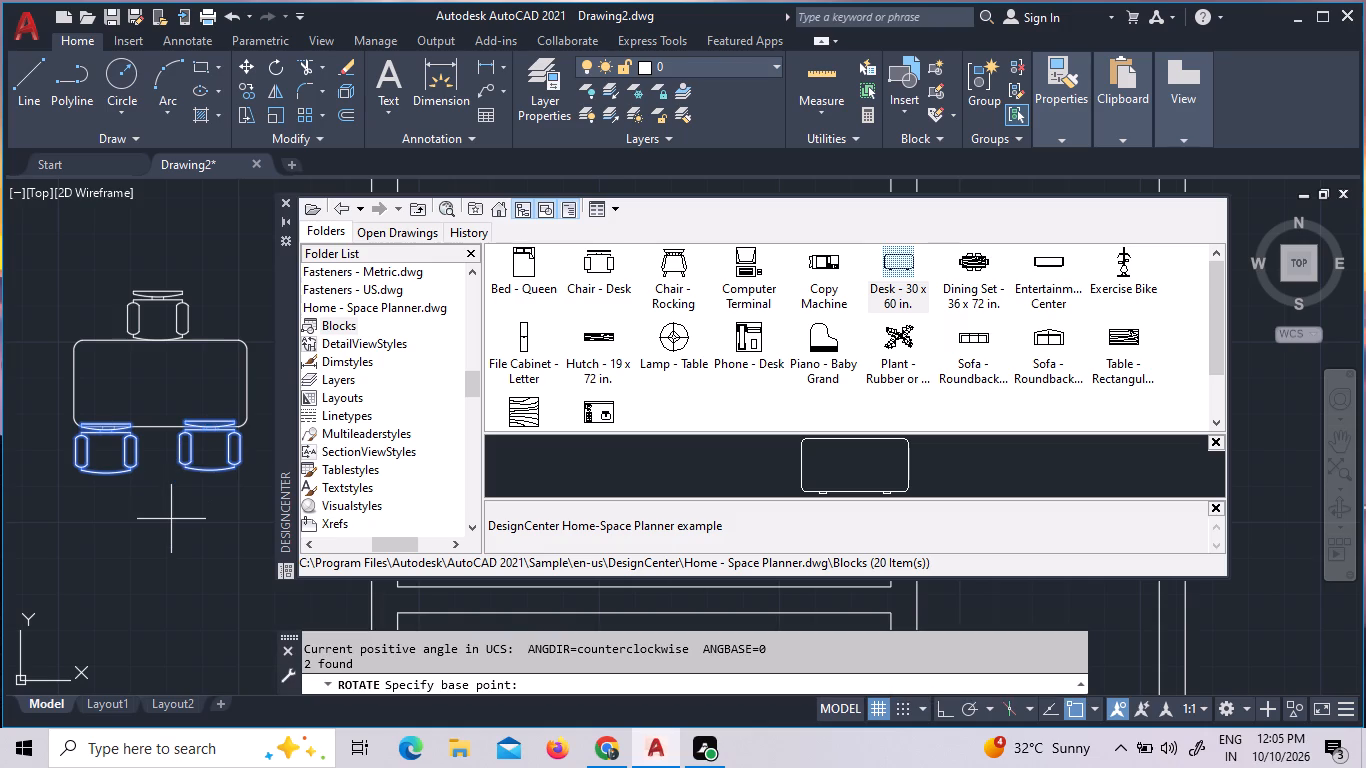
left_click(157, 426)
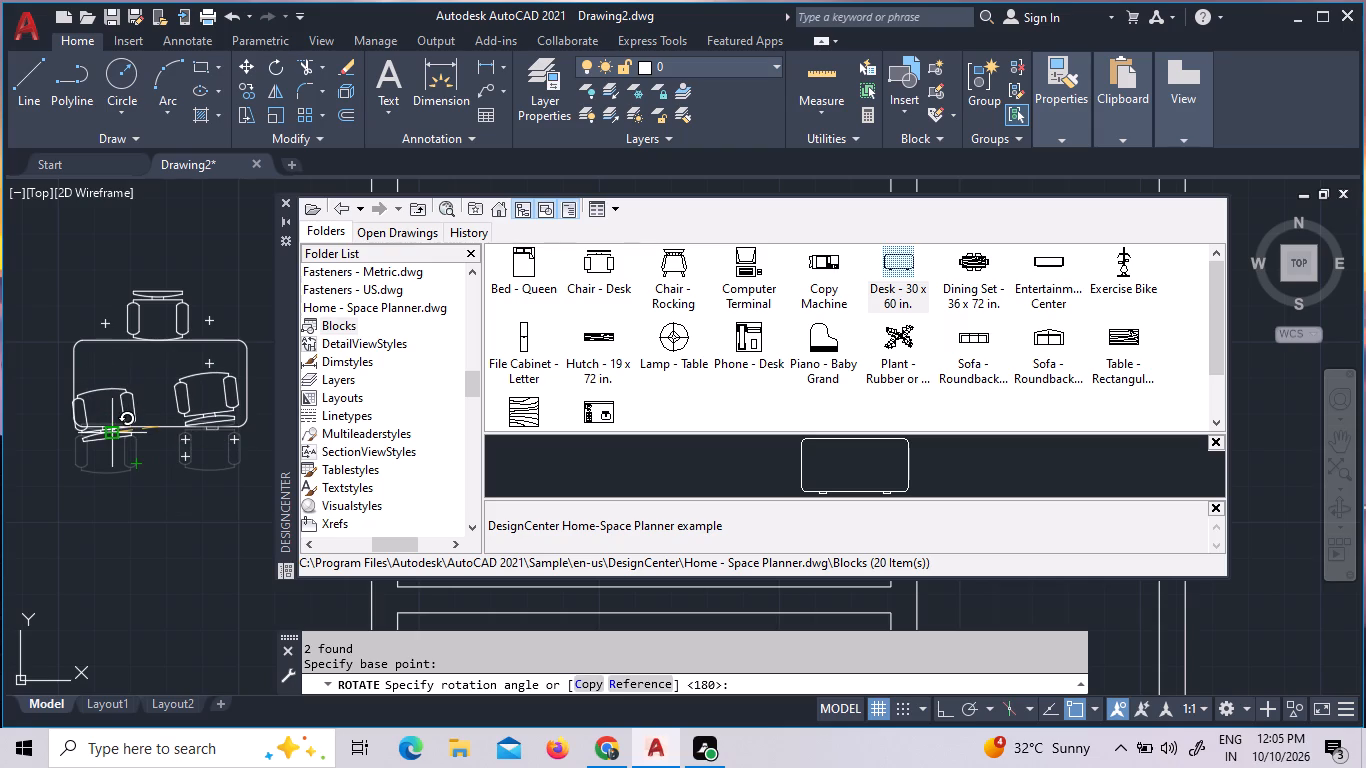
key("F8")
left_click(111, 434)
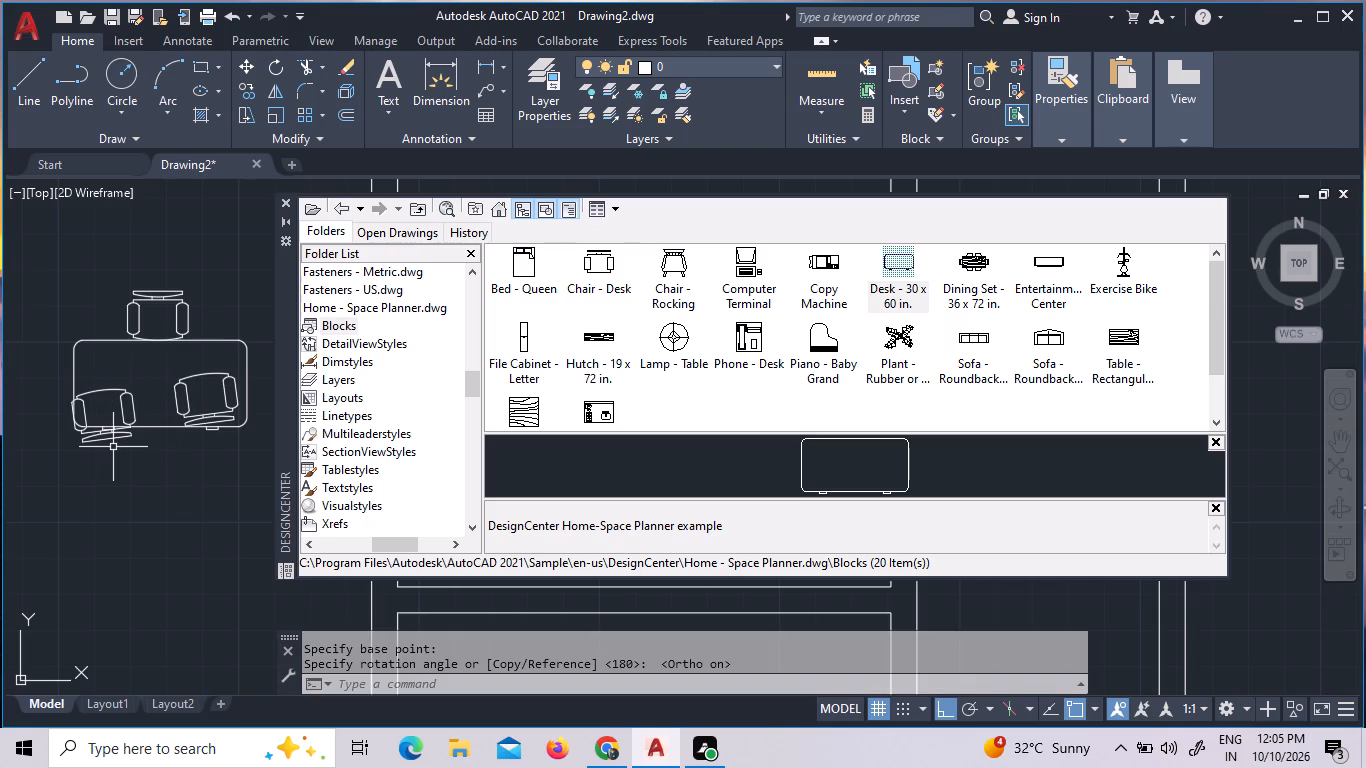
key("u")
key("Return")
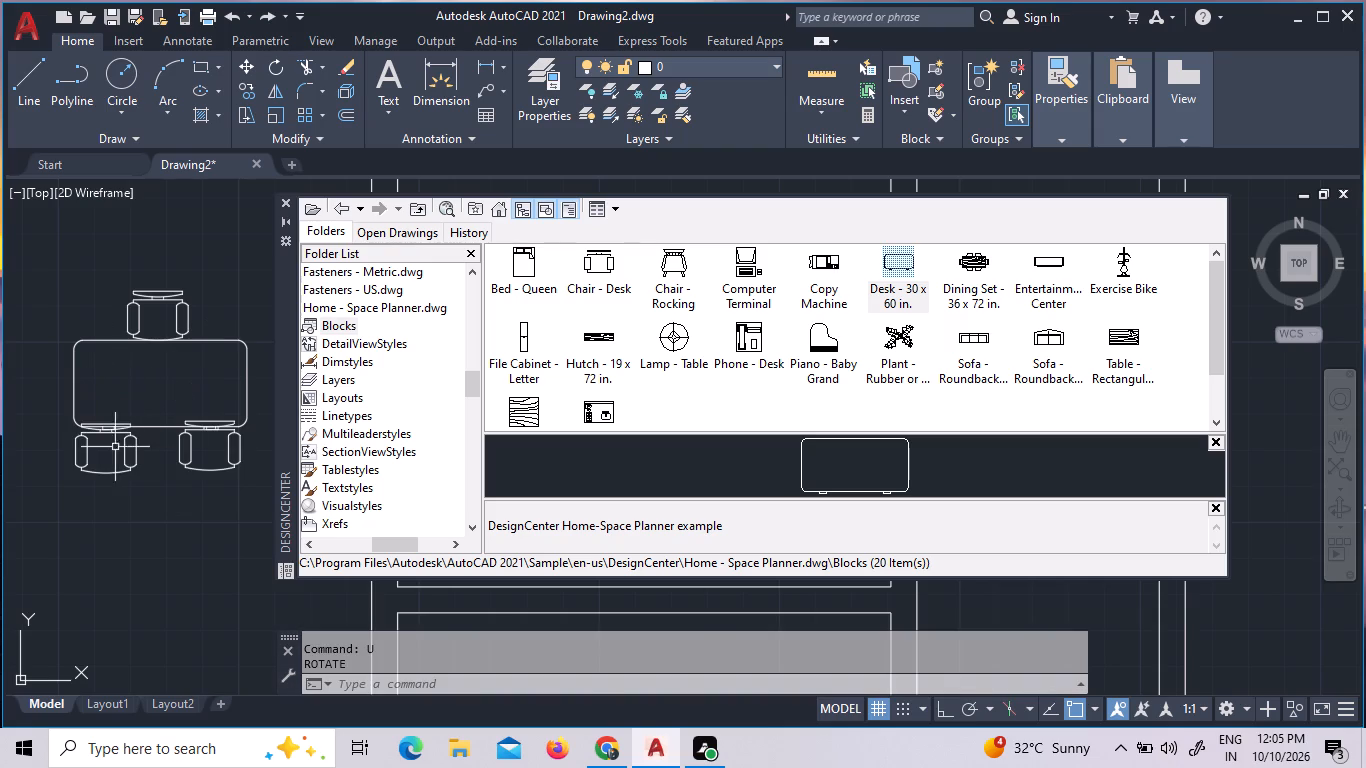
Close DesignCenter and rotate the two southern chairs by 180° about the midpoint of the desk's south edge.
left_click(247, 487)
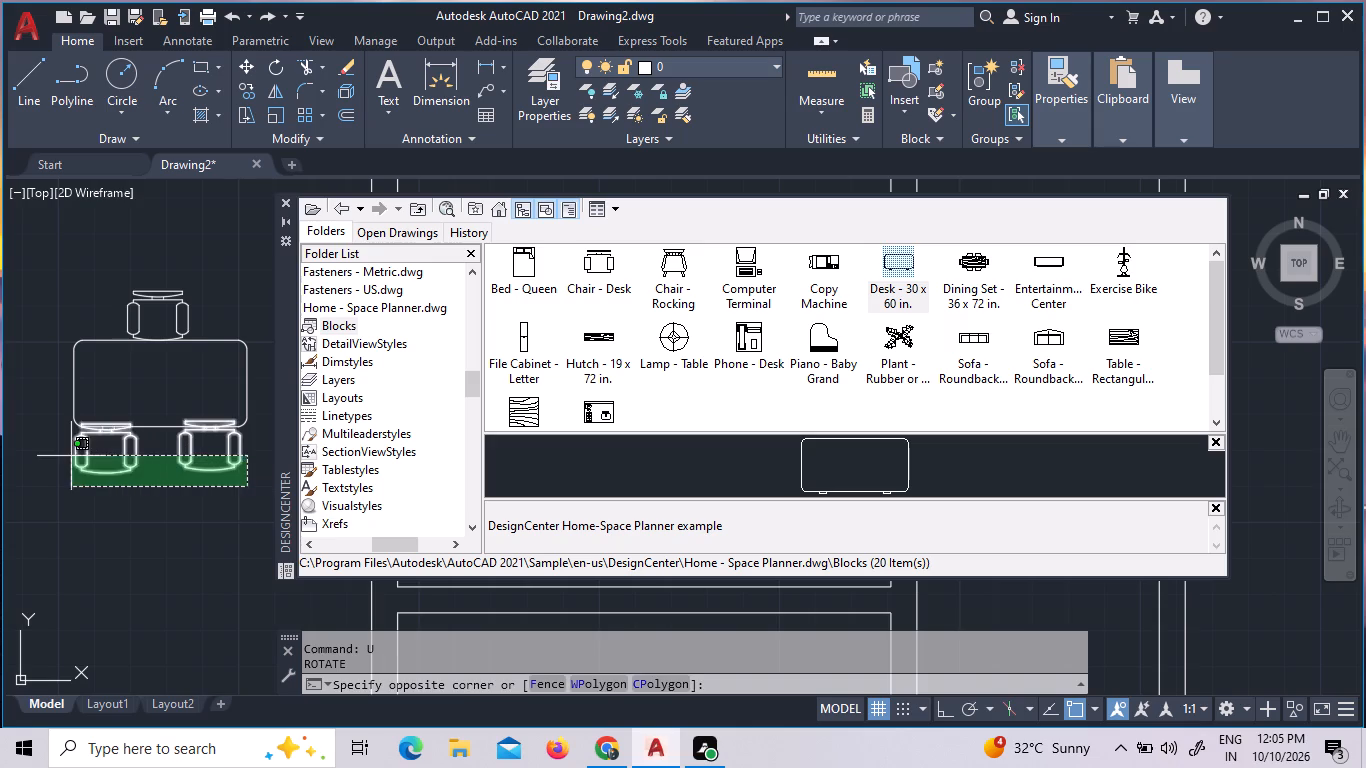
left_click(71, 456)
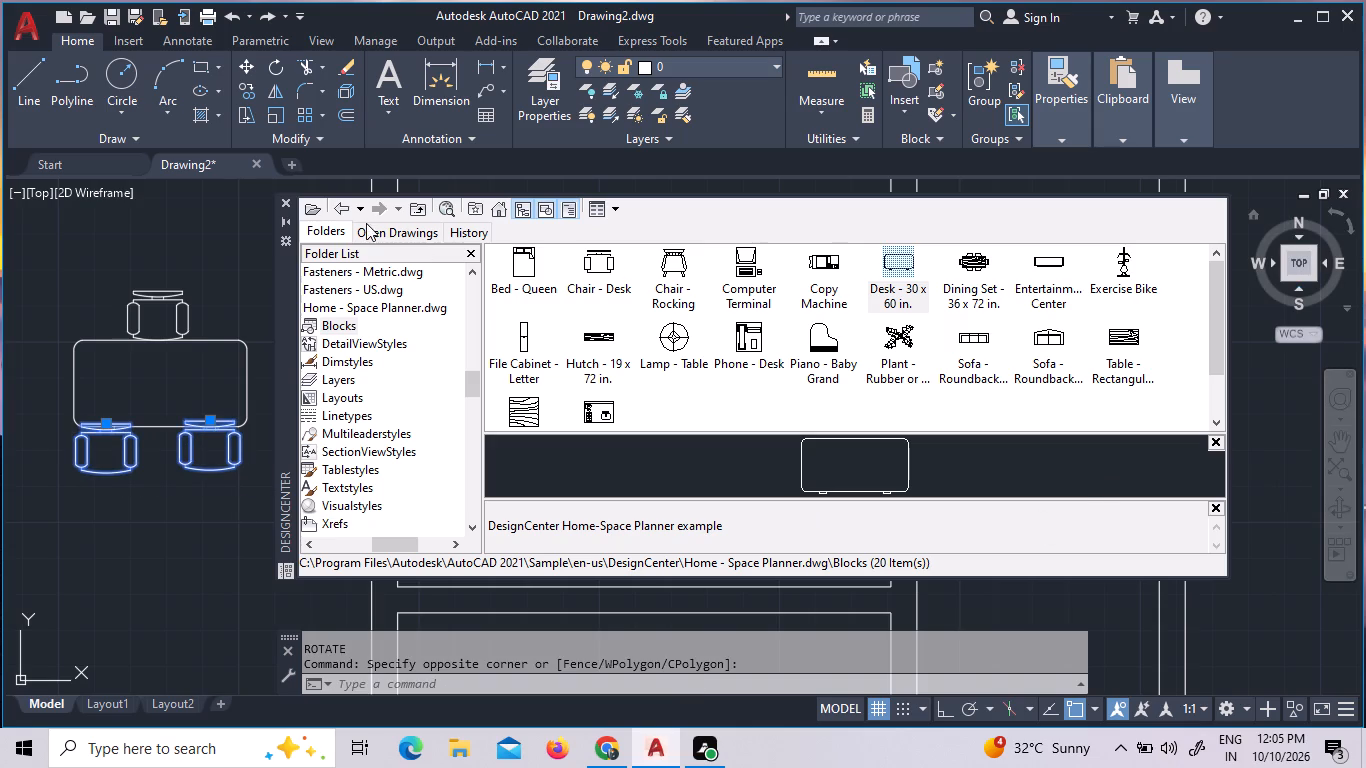
left_click(289, 200)
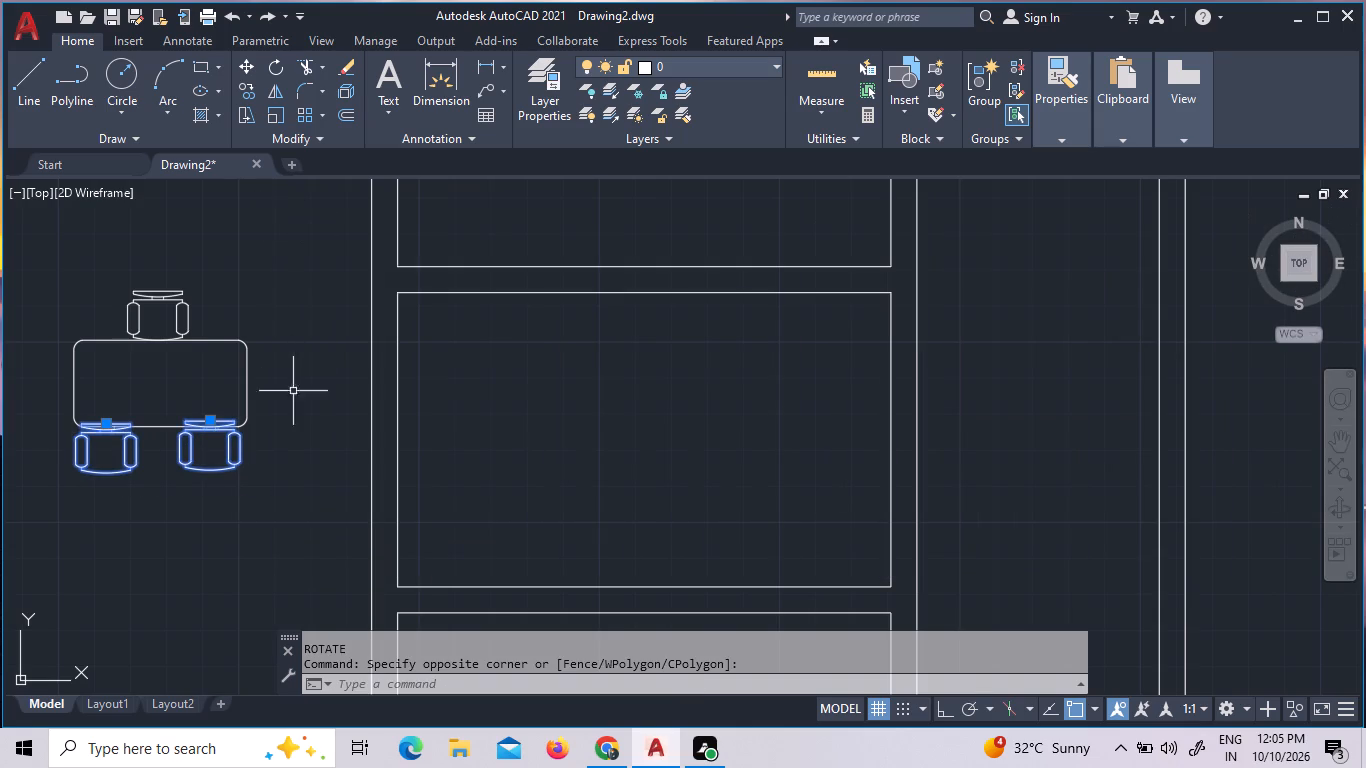
key("r")
key("o")
key("Return")
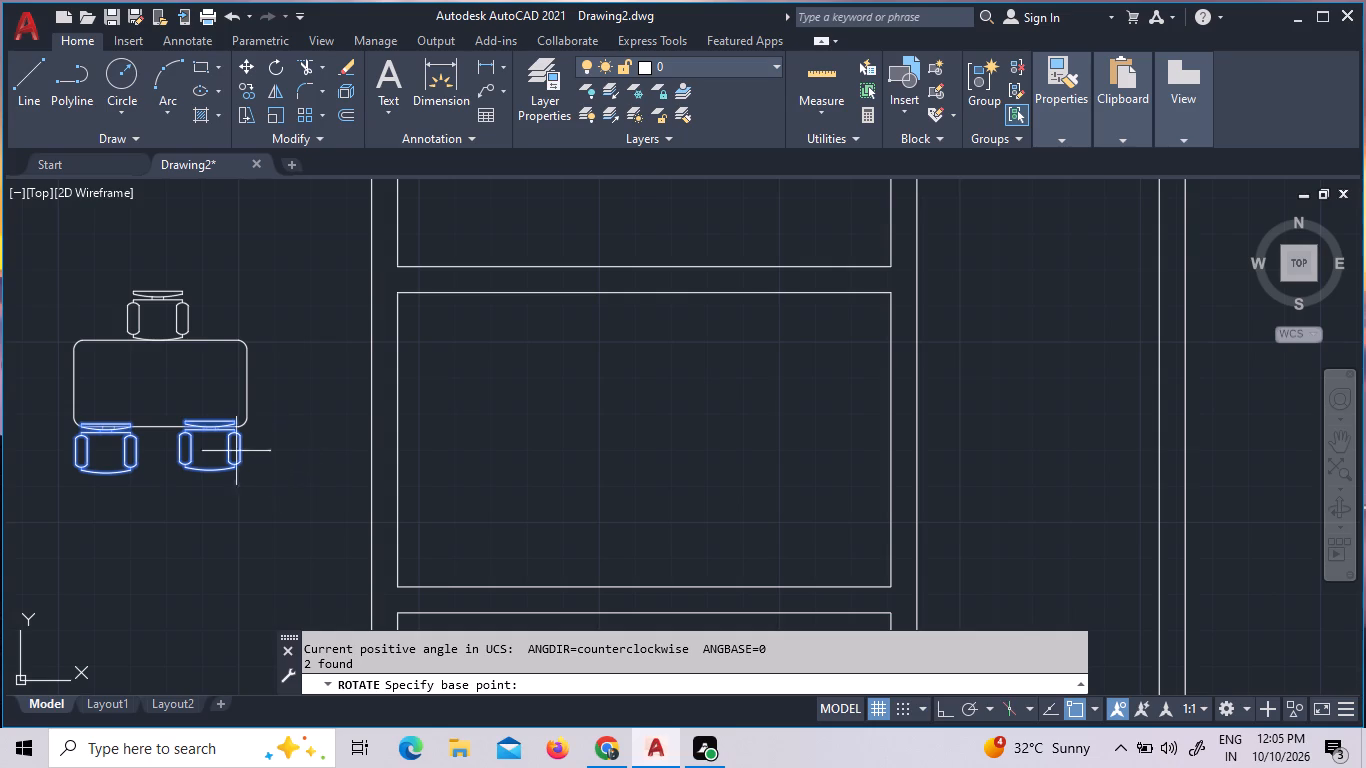
left_click(158, 429)
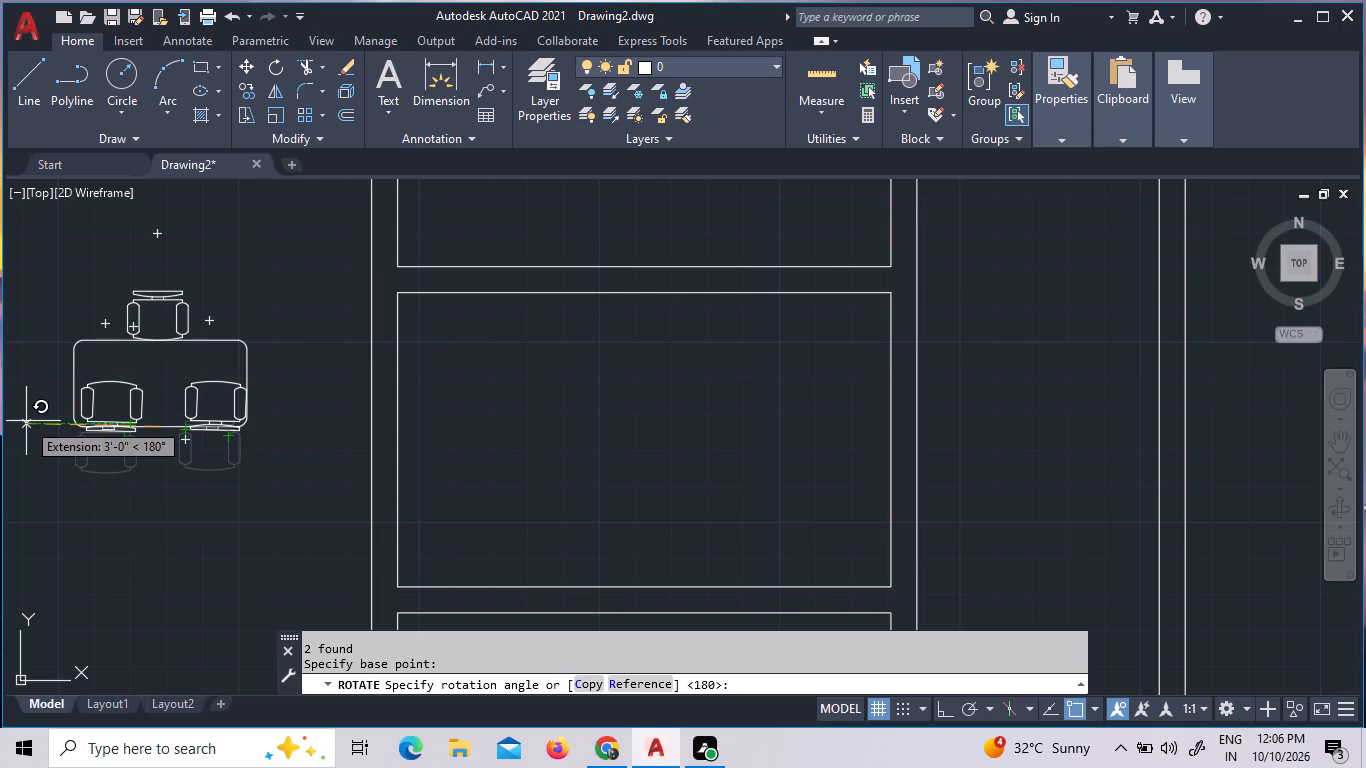
left_click(26, 421)
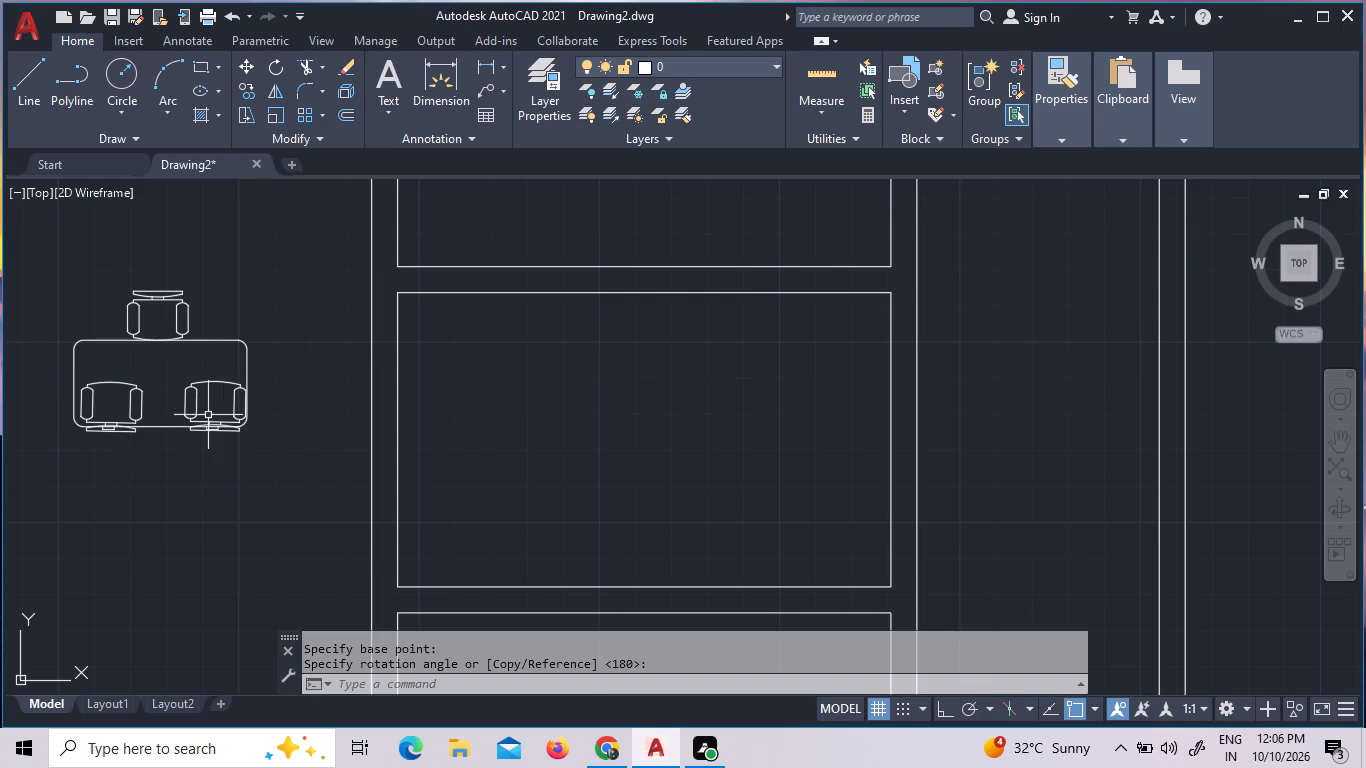
Move the two southern chairs south so their seats straddle the desk's south edge with the backs outside.
left_click(223, 404)
left_click(117, 376)
right_click(117, 376)
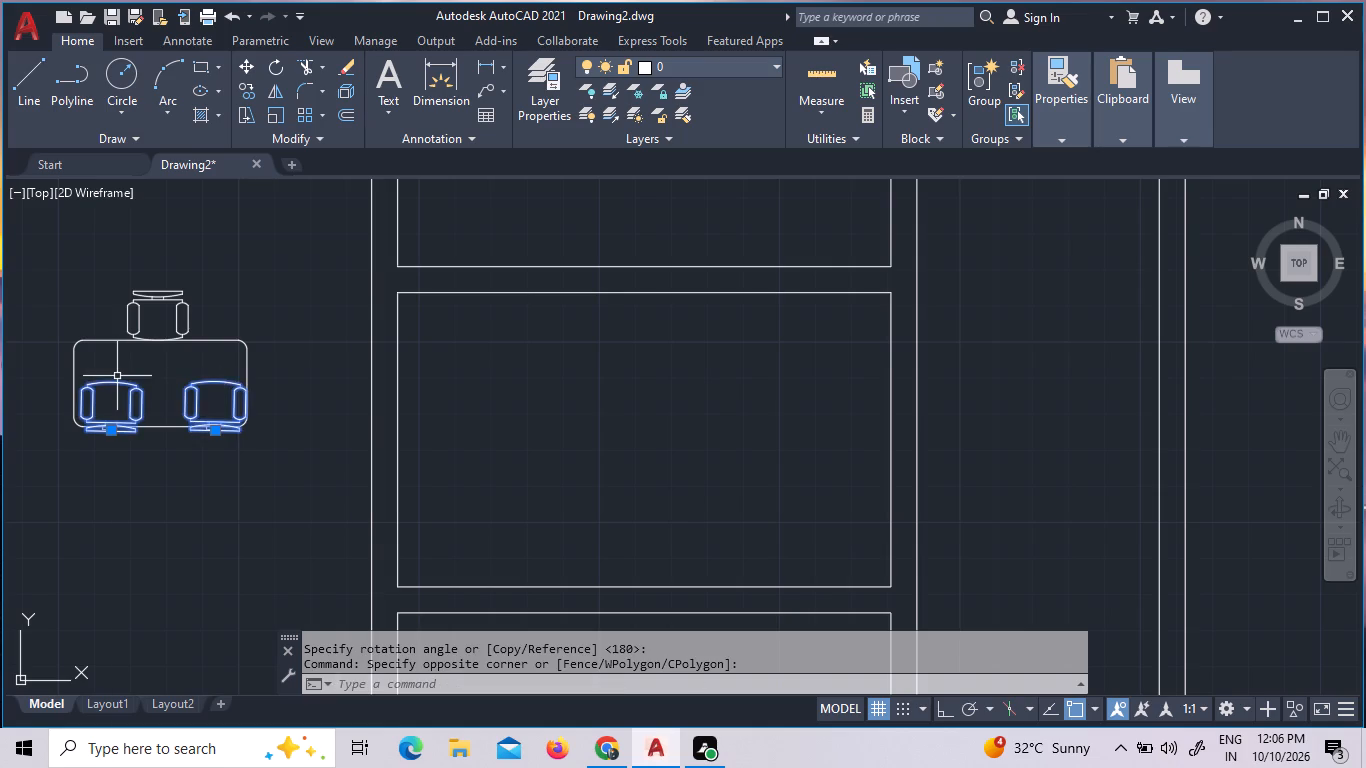
double_click(218, 420)
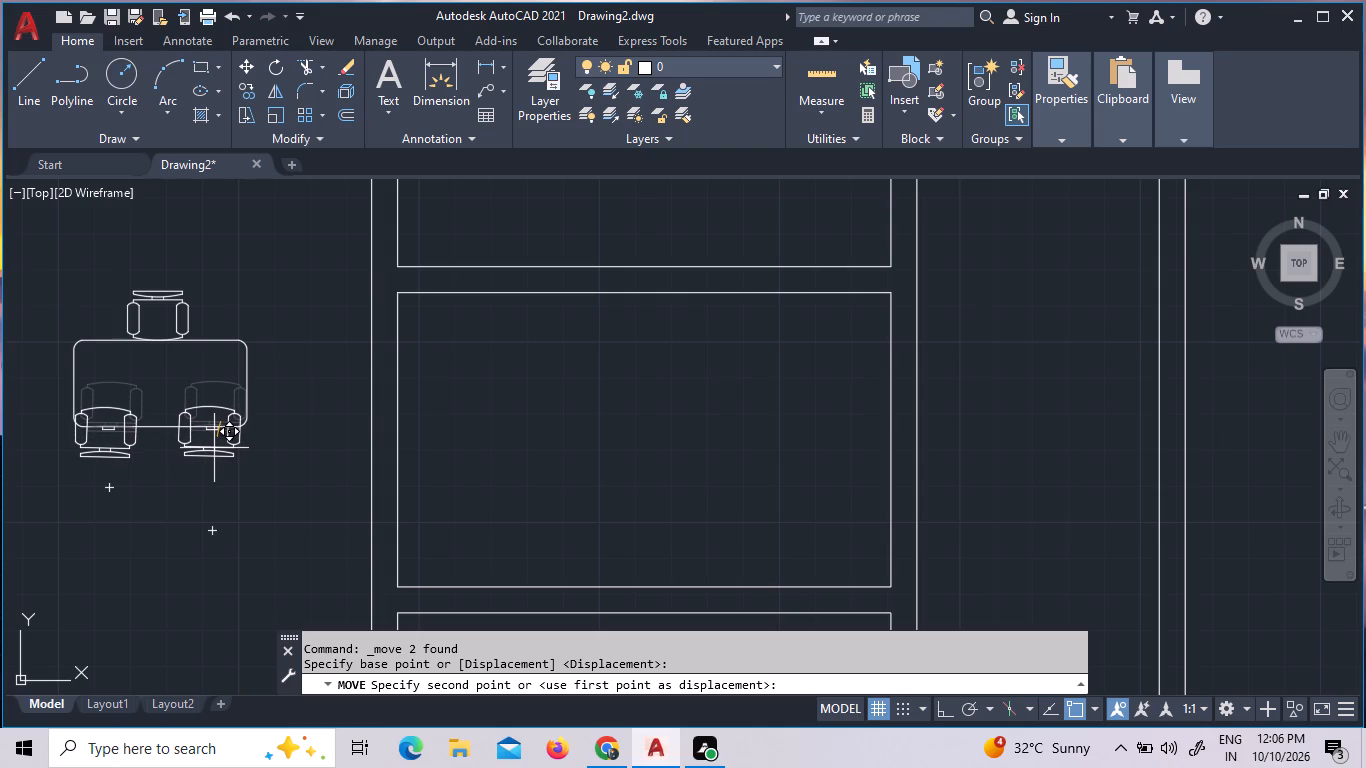
left_click(217, 448)
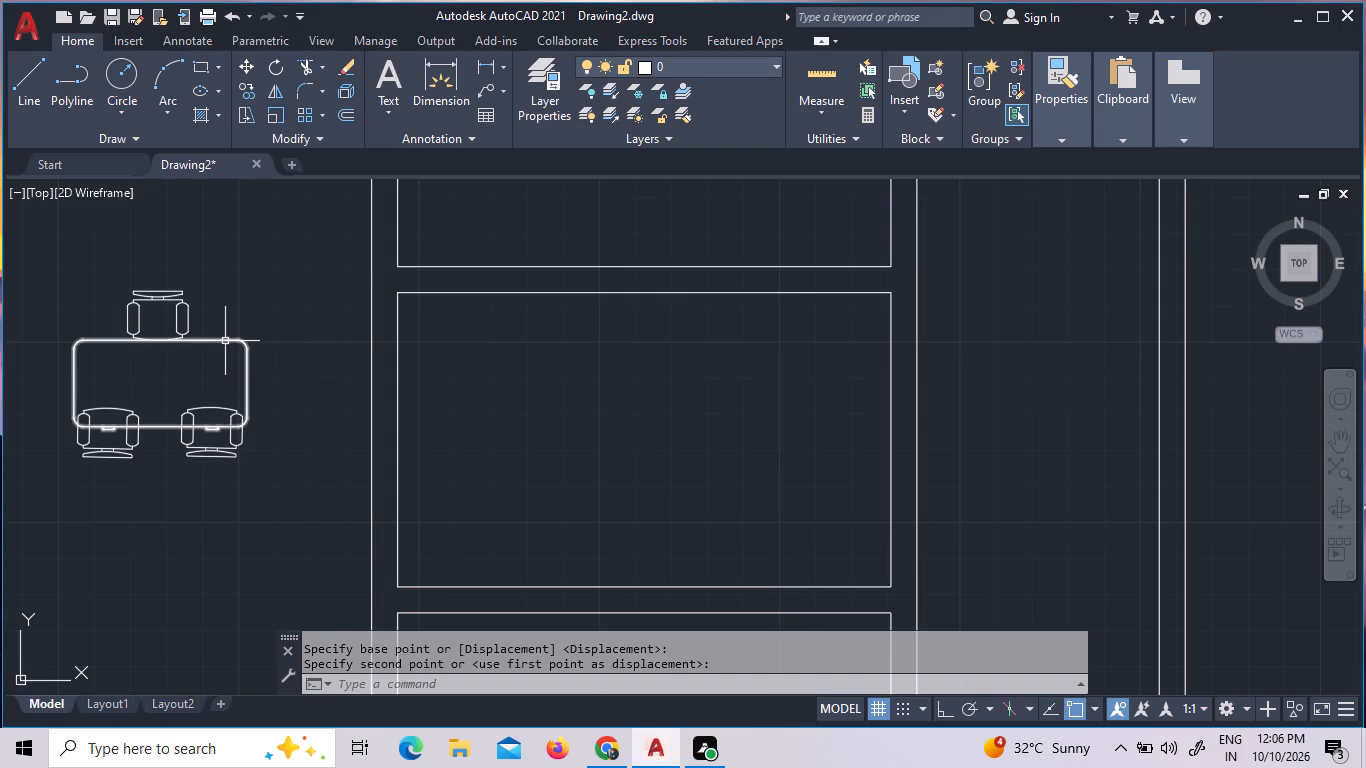
Move the northern chair south so its seat is partly tucked under the desk's north edge.
left_click(212, 326)
left_click(131, 298)
right_click(131, 298)
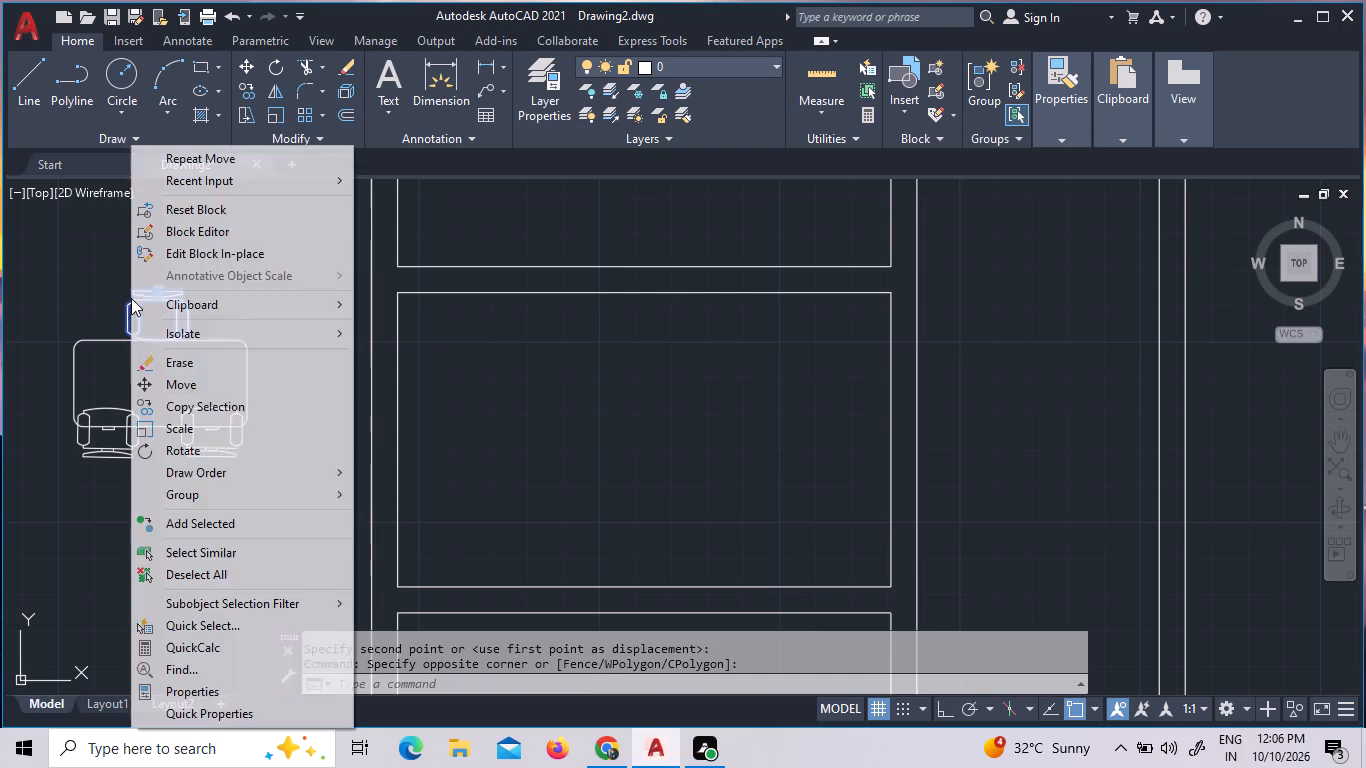
double_click(181, 379)
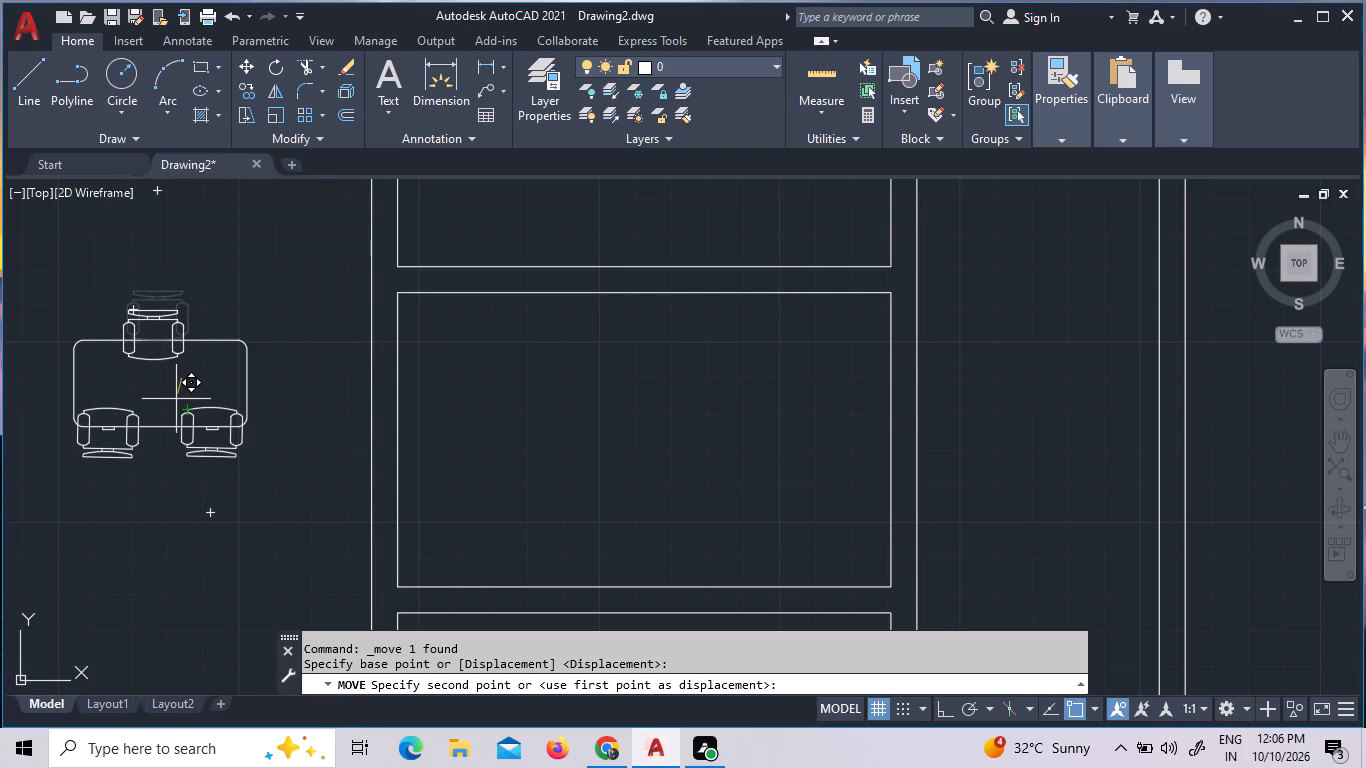
left_click(176, 399)
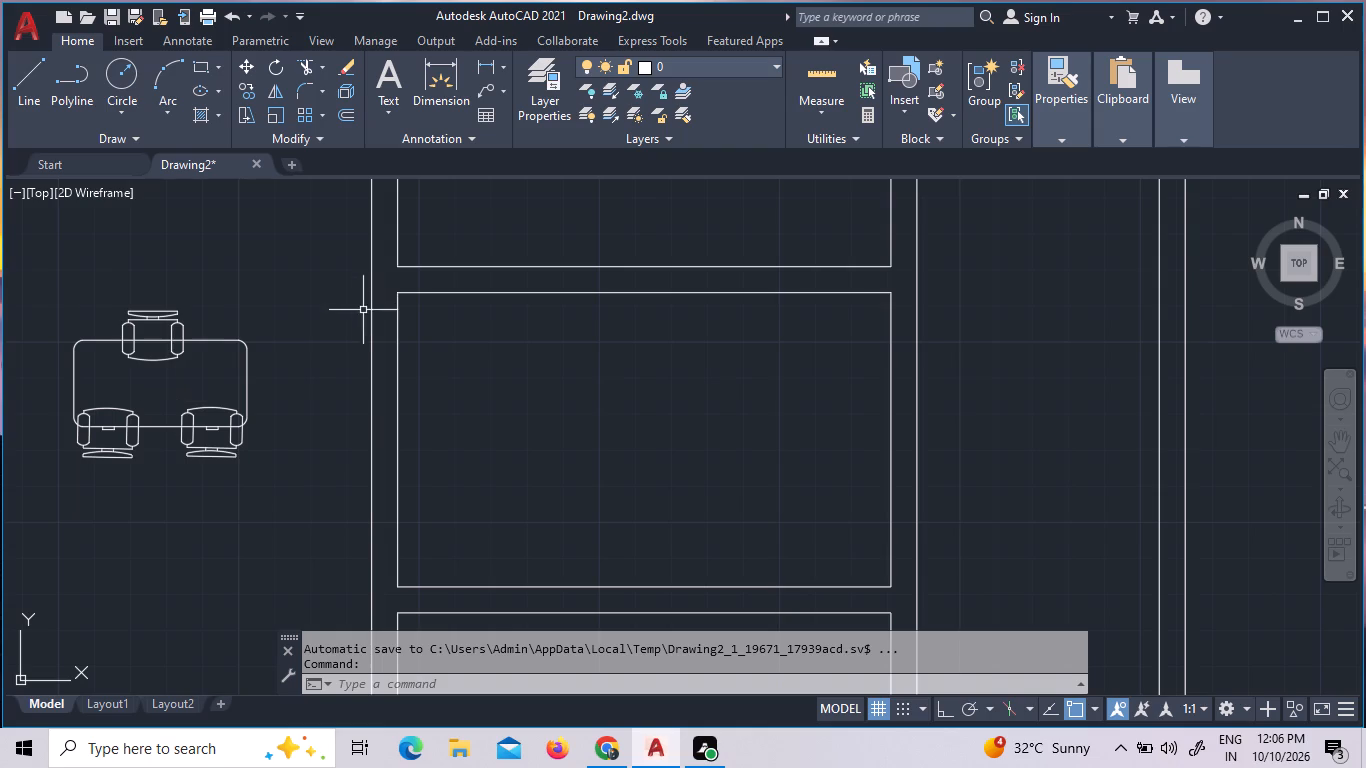
Move the desk with its three chairs east into the northwest corner of the adjacent room.
left_click(308, 460)
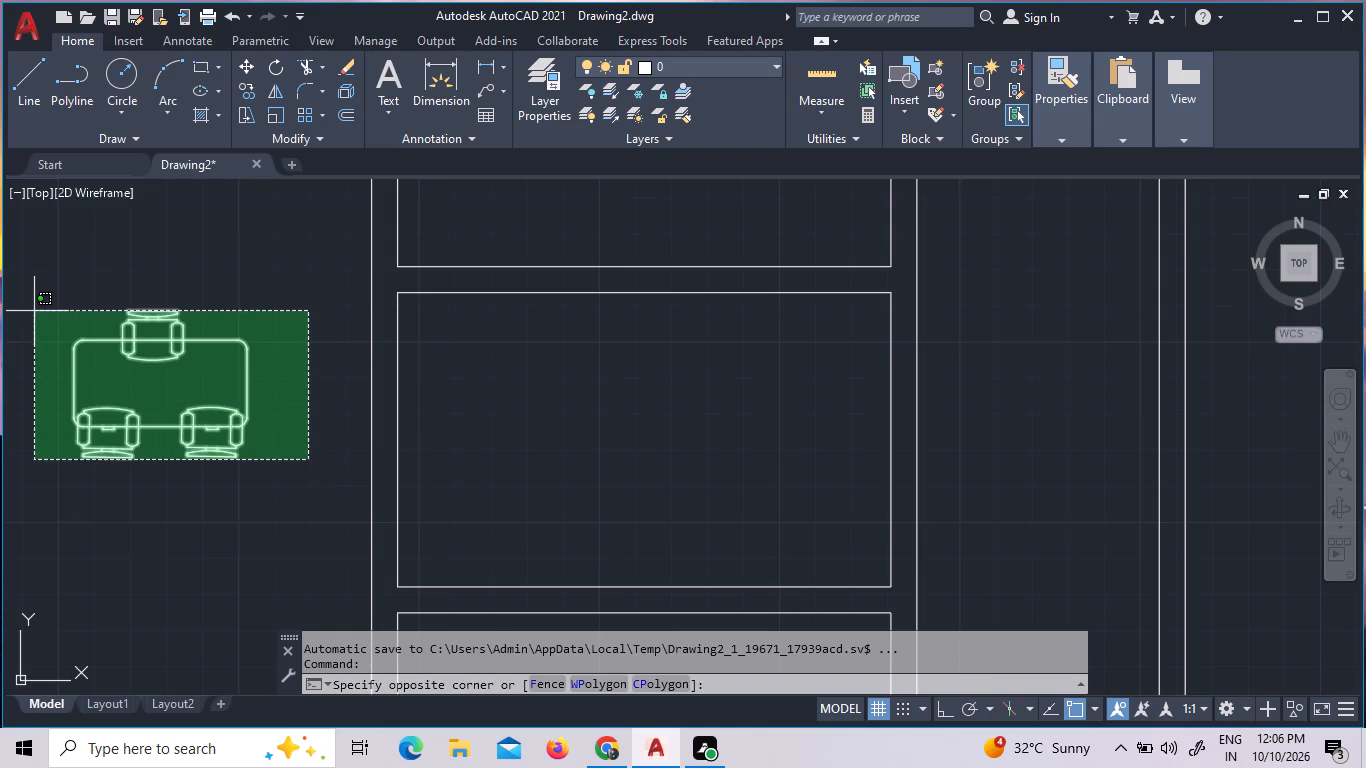
left_click(34, 311)
right_click(105, 376)
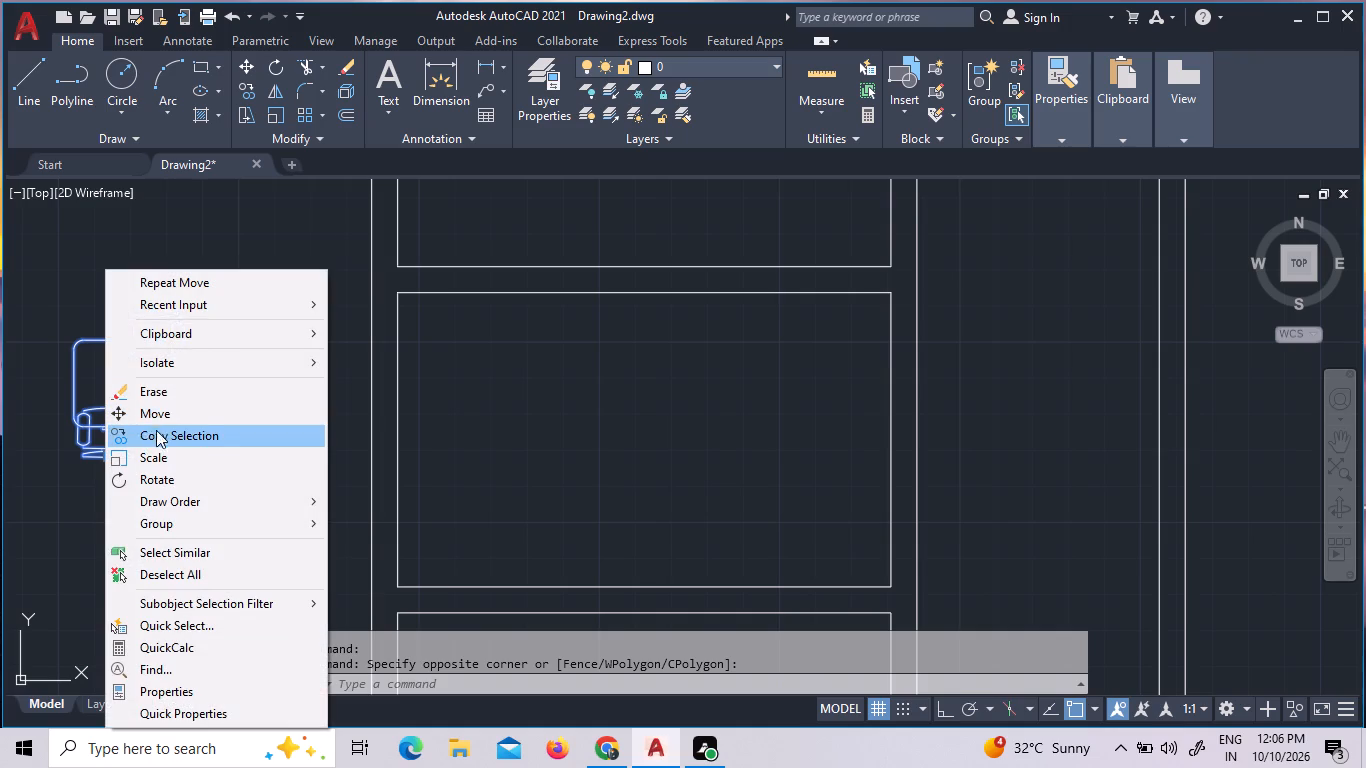
double_click(156, 419)
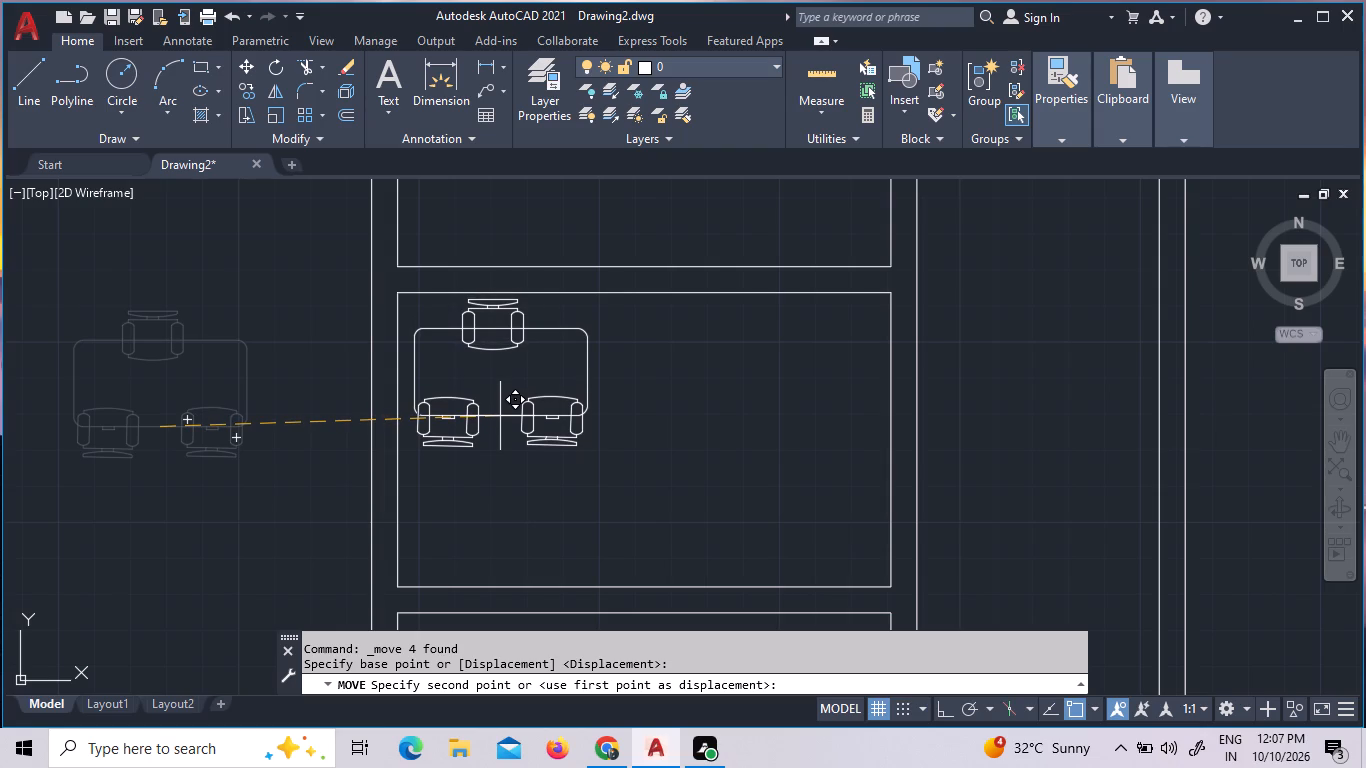
left_click(495, 416)
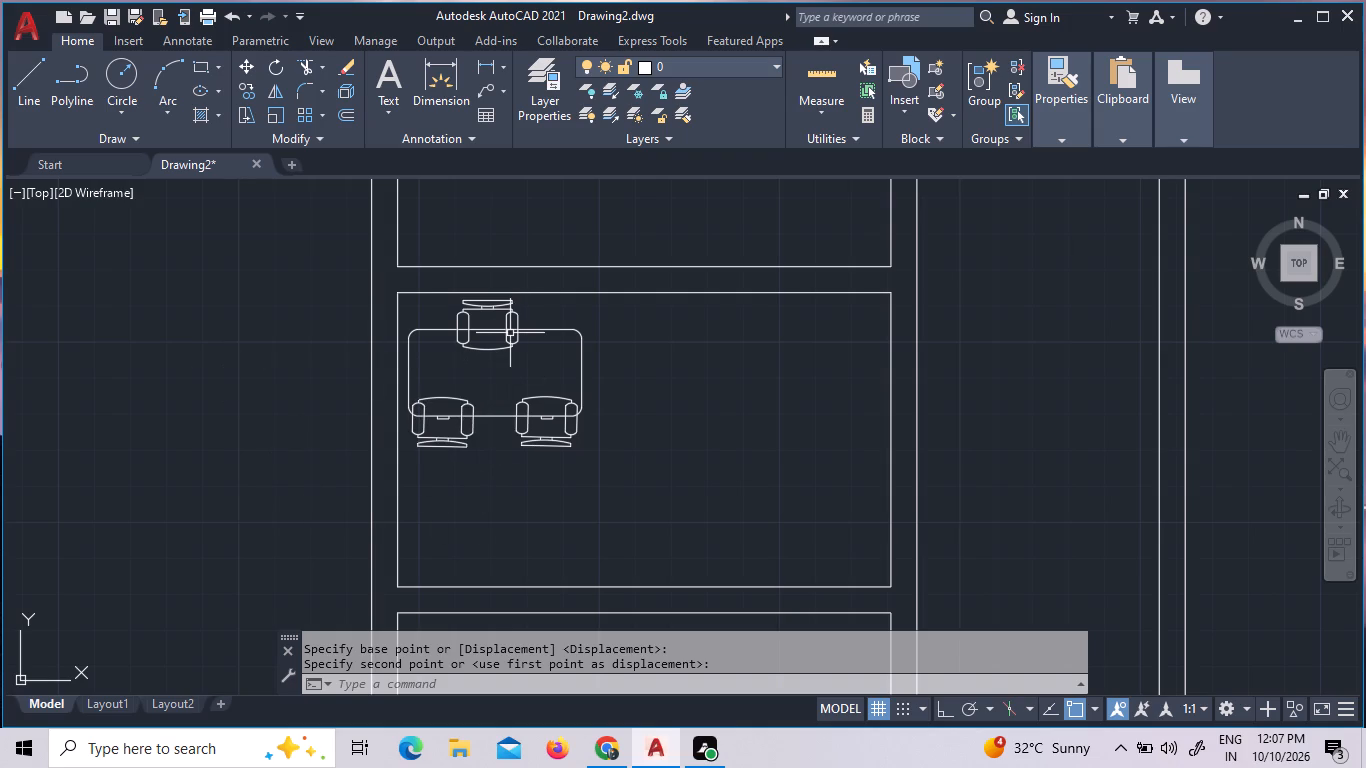
Open DesignCenter and look through the blocks of House Designer.dwg.
key("d")
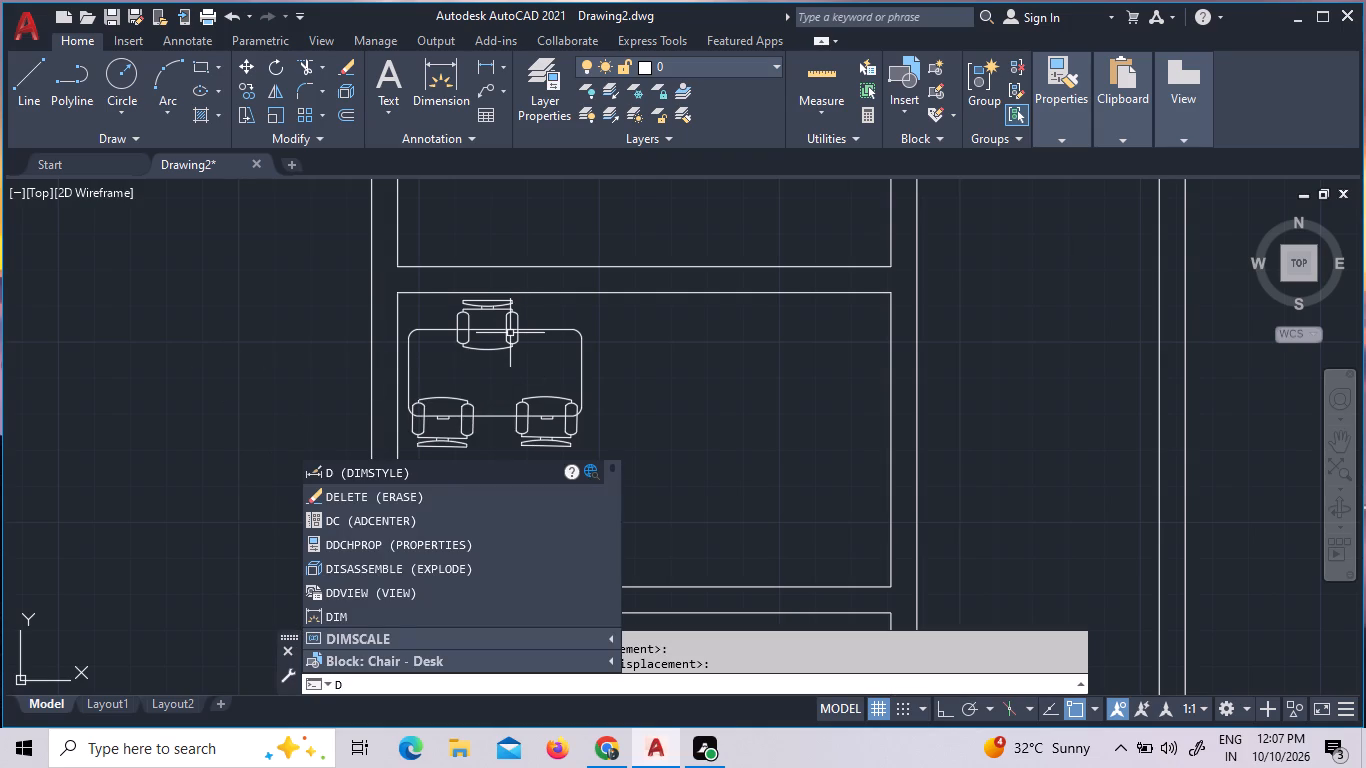
key("c")
key("space")
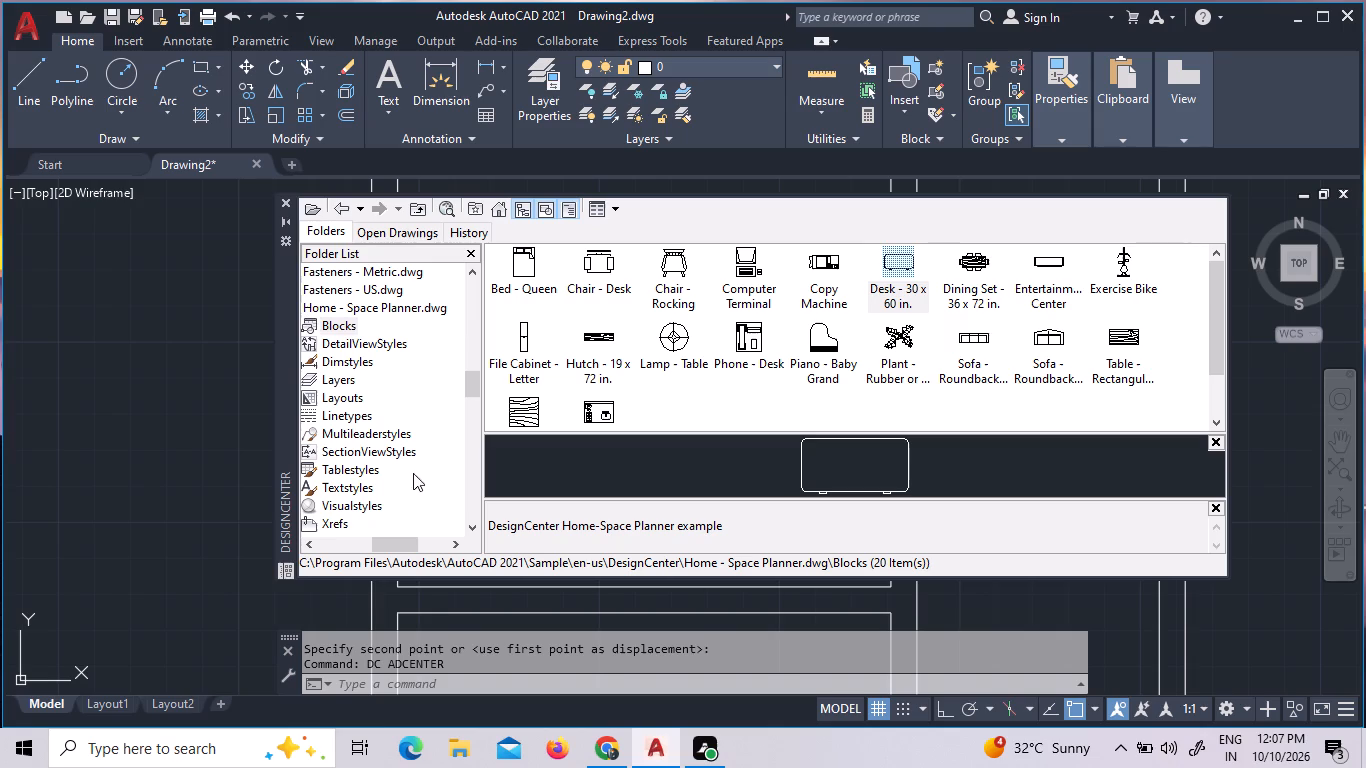
triple_click(304, 550)
left_click(304, 550)
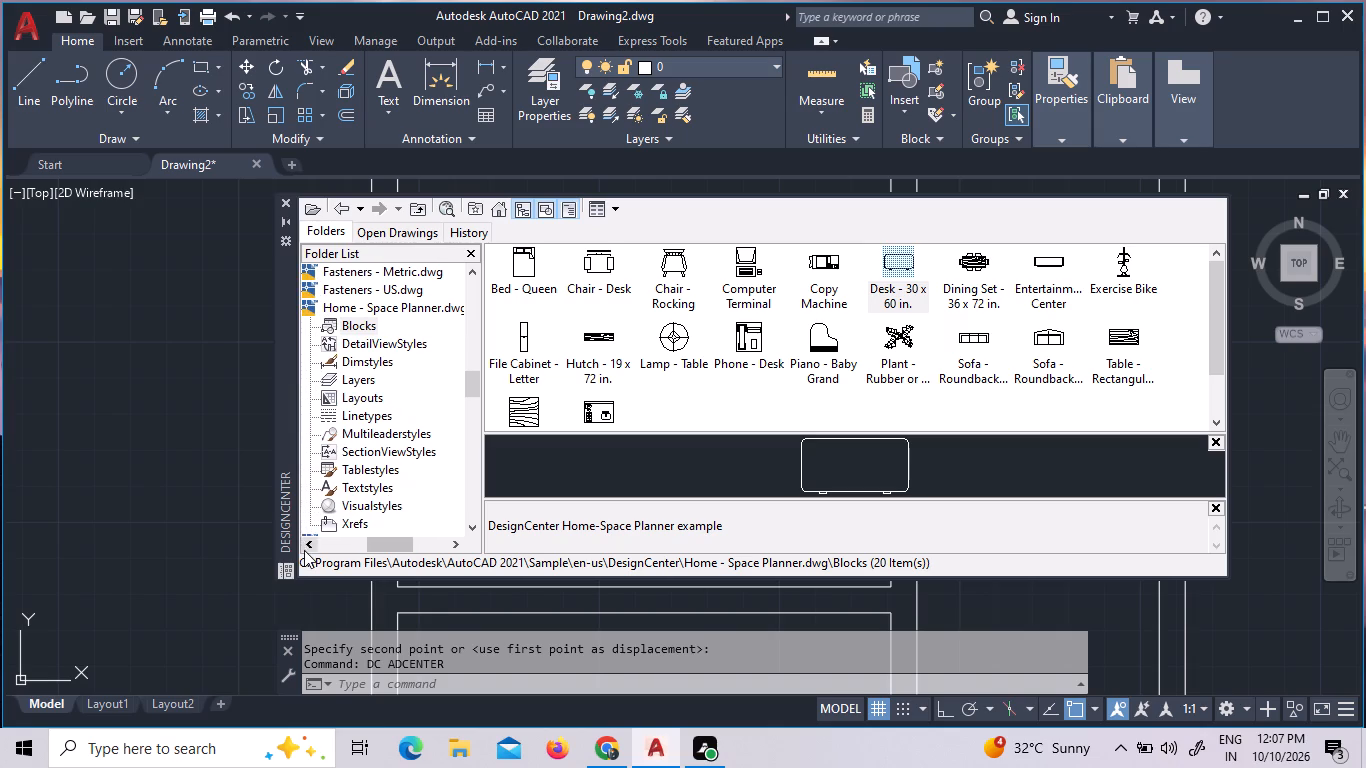
triple_click(304, 550)
left_click(302, 307)
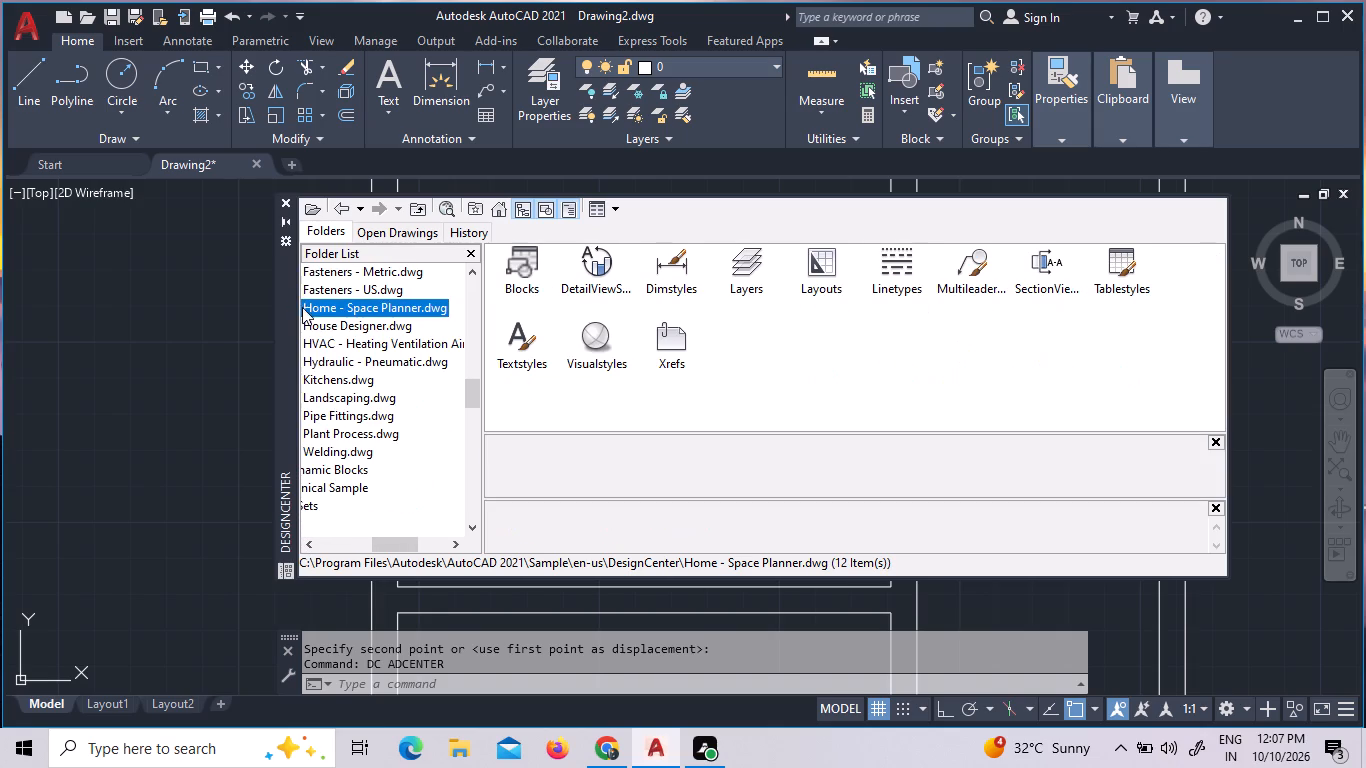
double_click(311, 320)
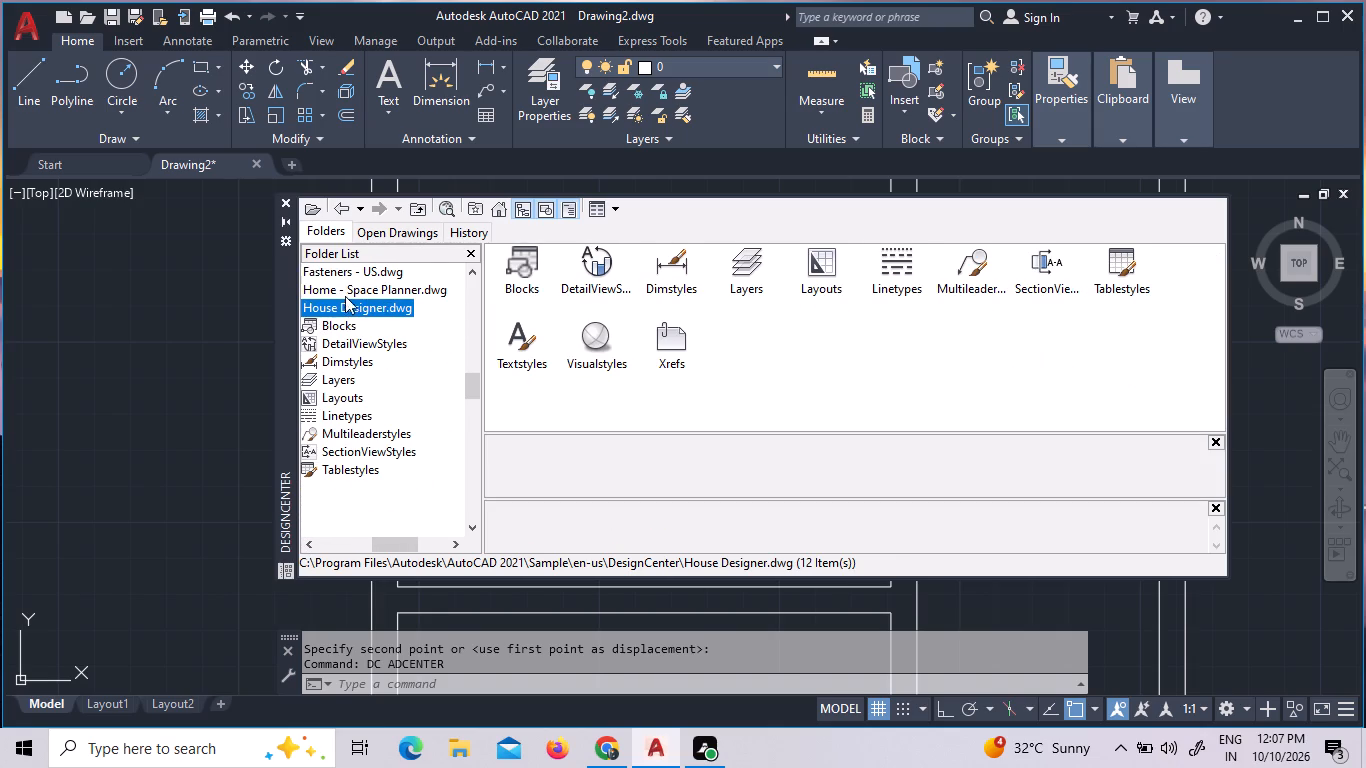
double_click(533, 268)
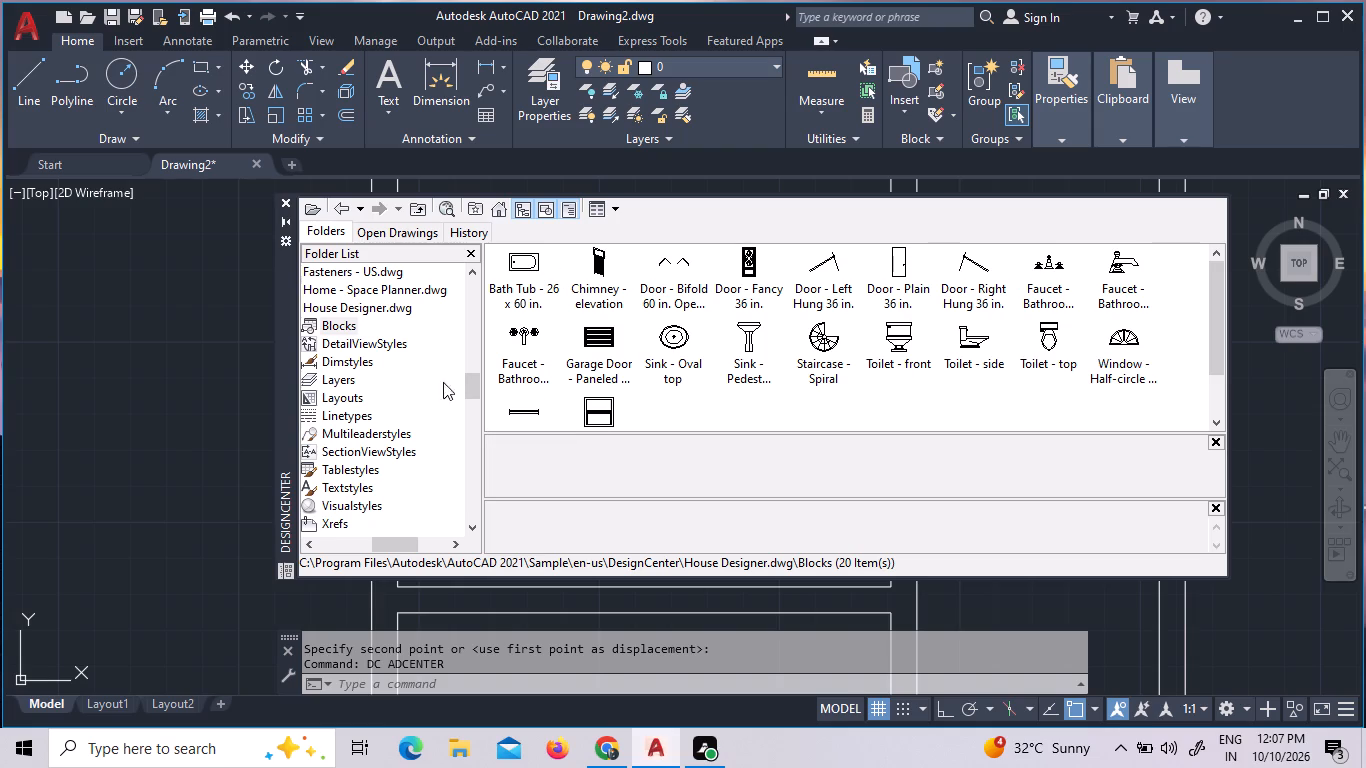
triple_click(310, 546)
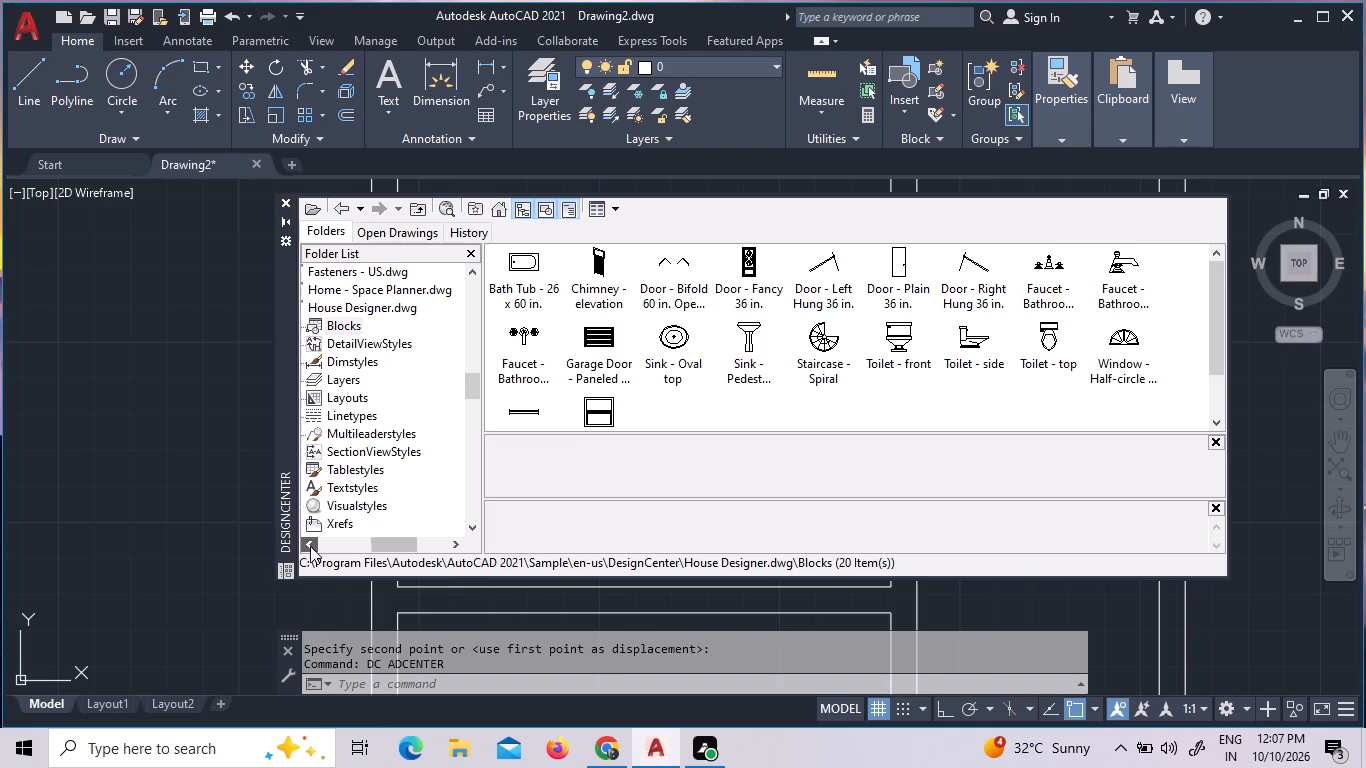
double_click(310, 546)
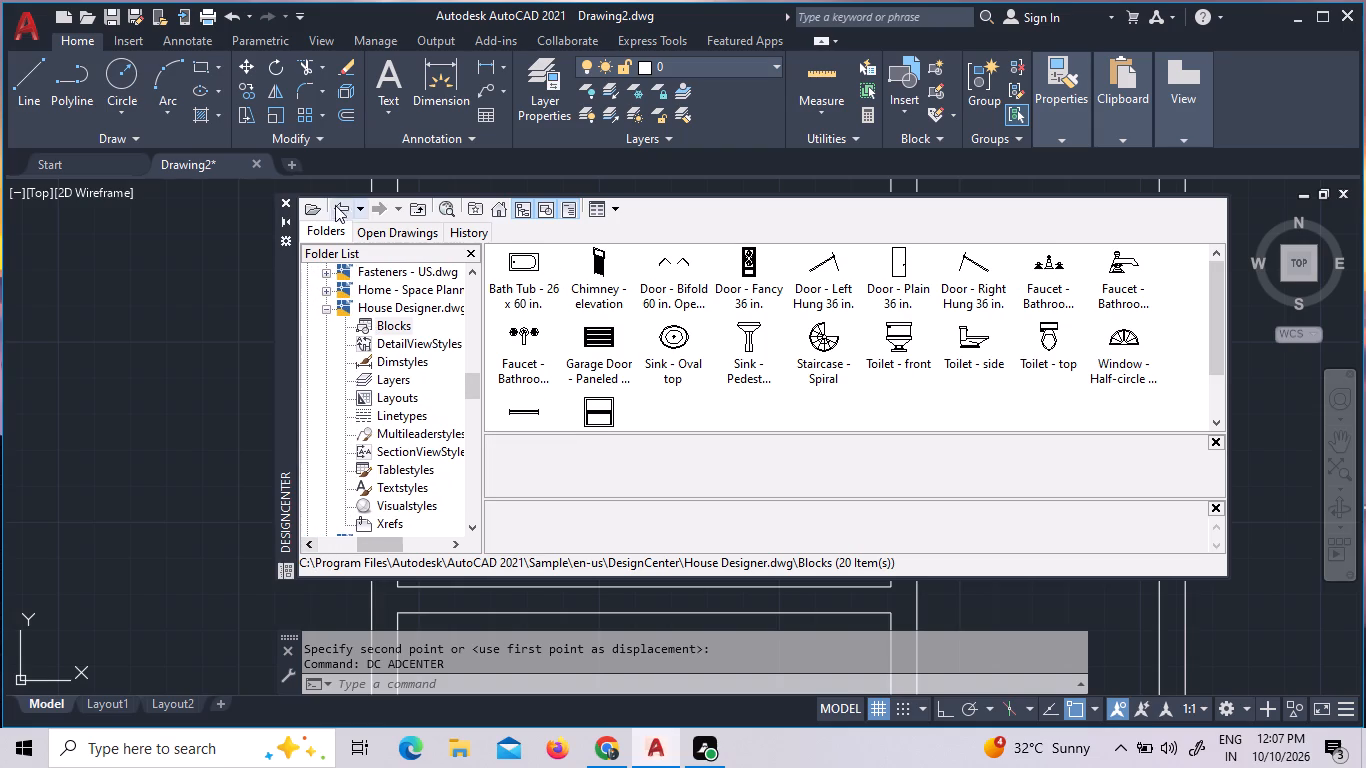
Insert the Bed - Queen block from Home - Space Planner.dwg in the empty space west of the building.
left_click(330, 308)
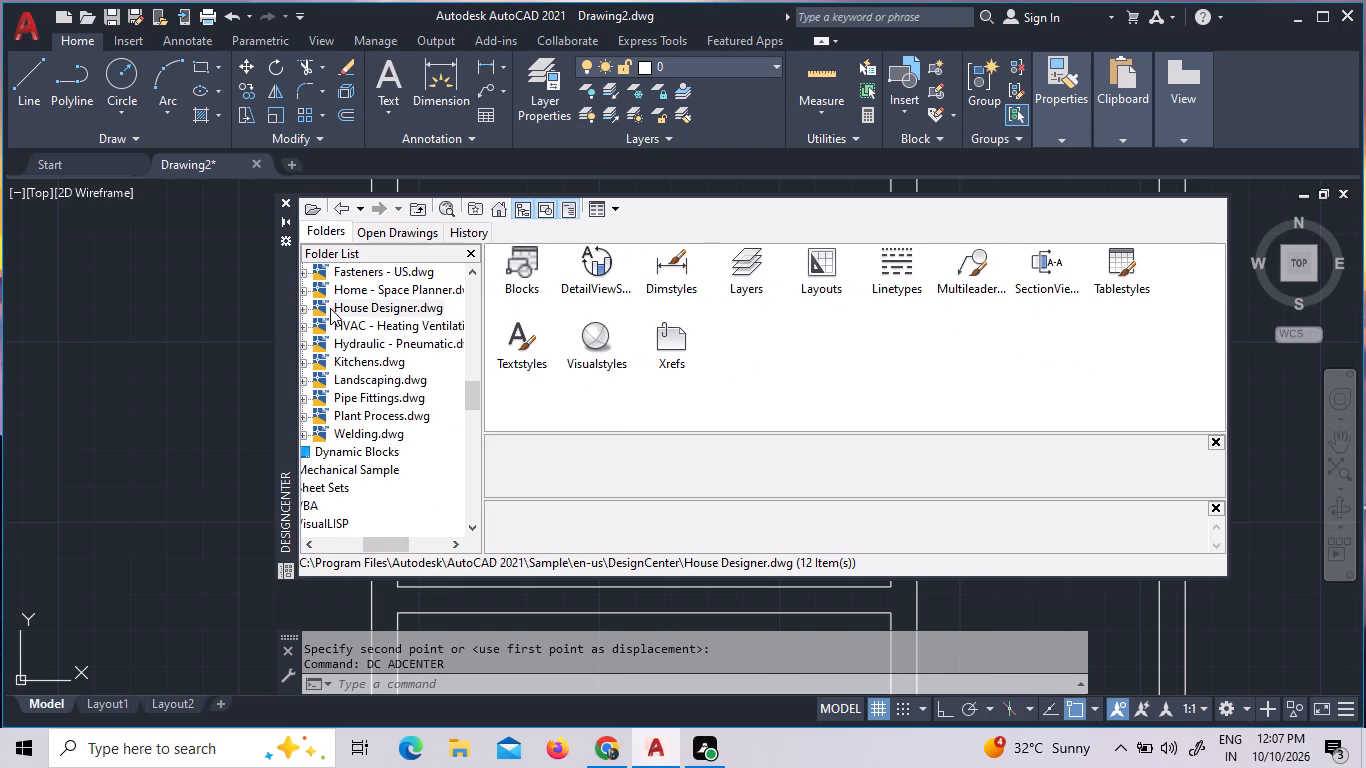
double_click(403, 286)
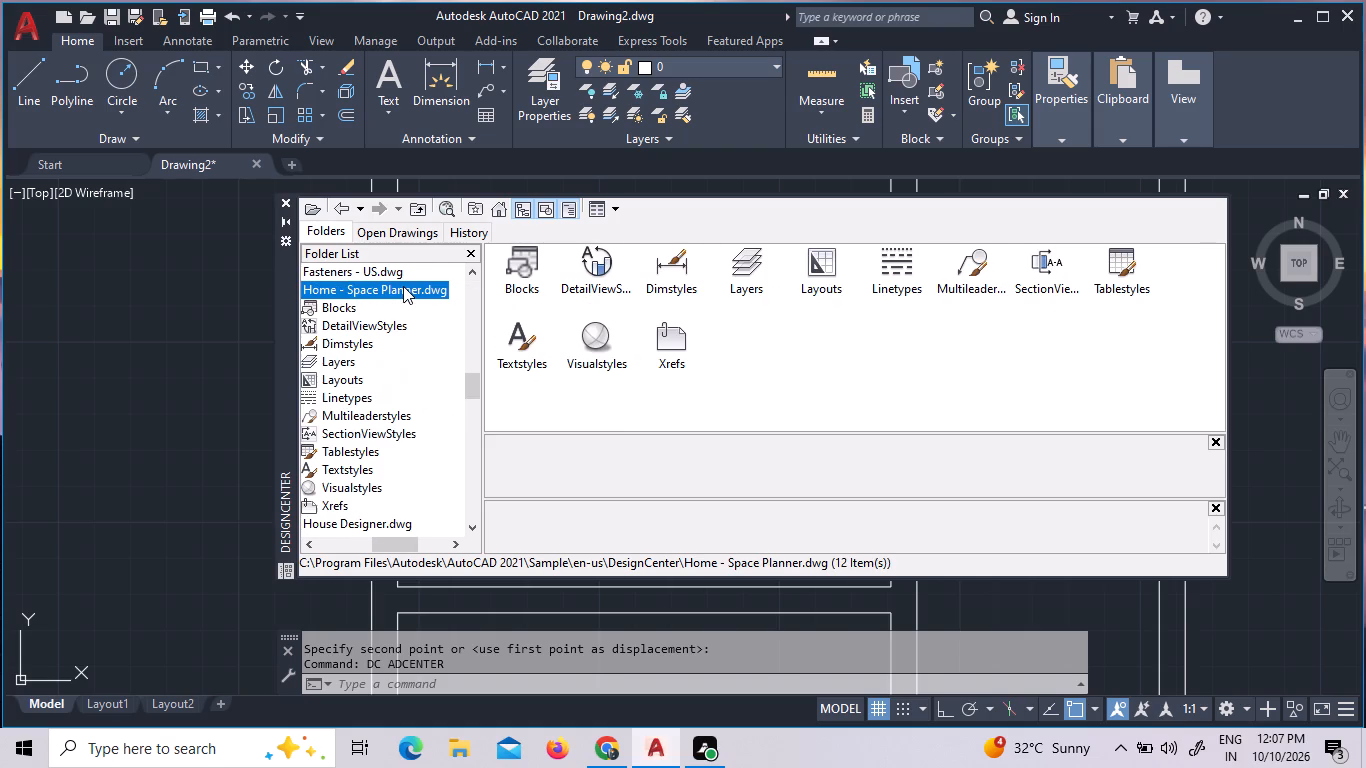
double_click(331, 300)
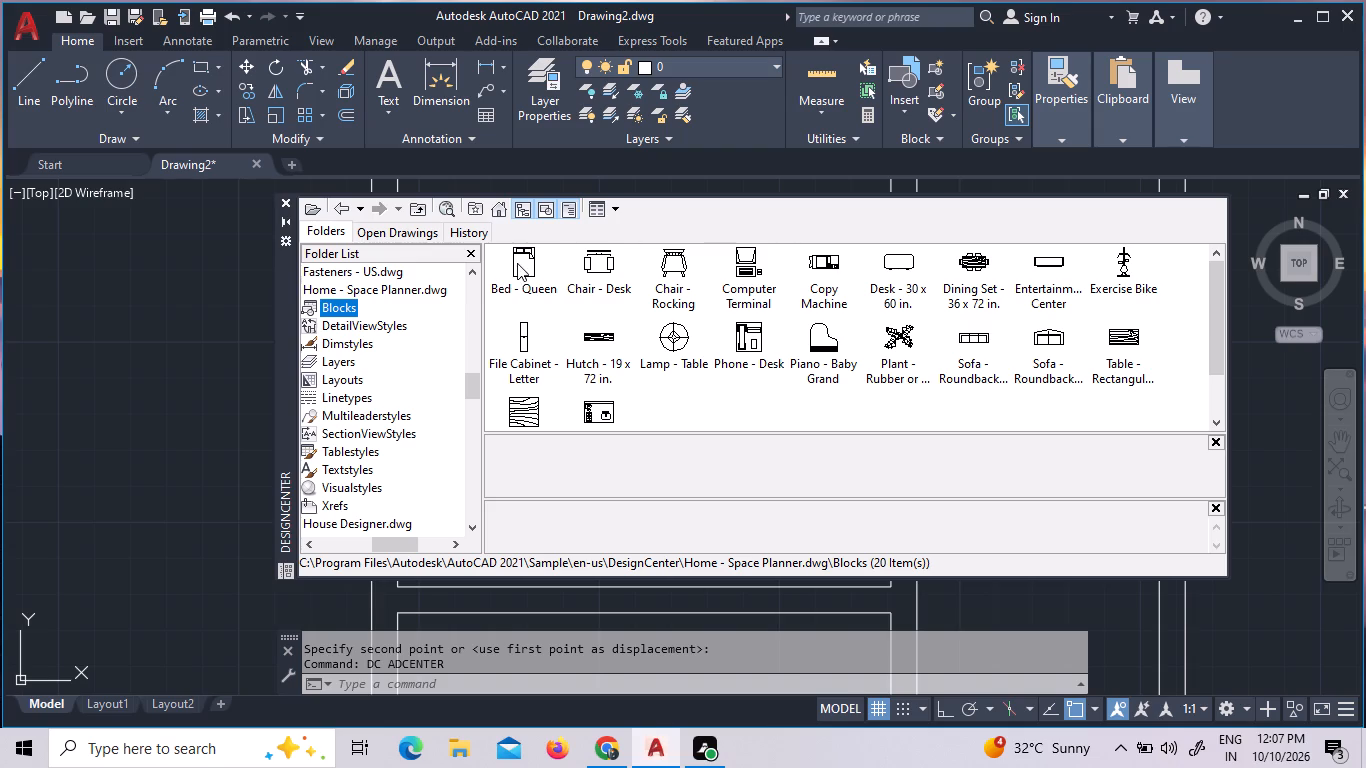
left_click_drag(524, 266, 102, 376)
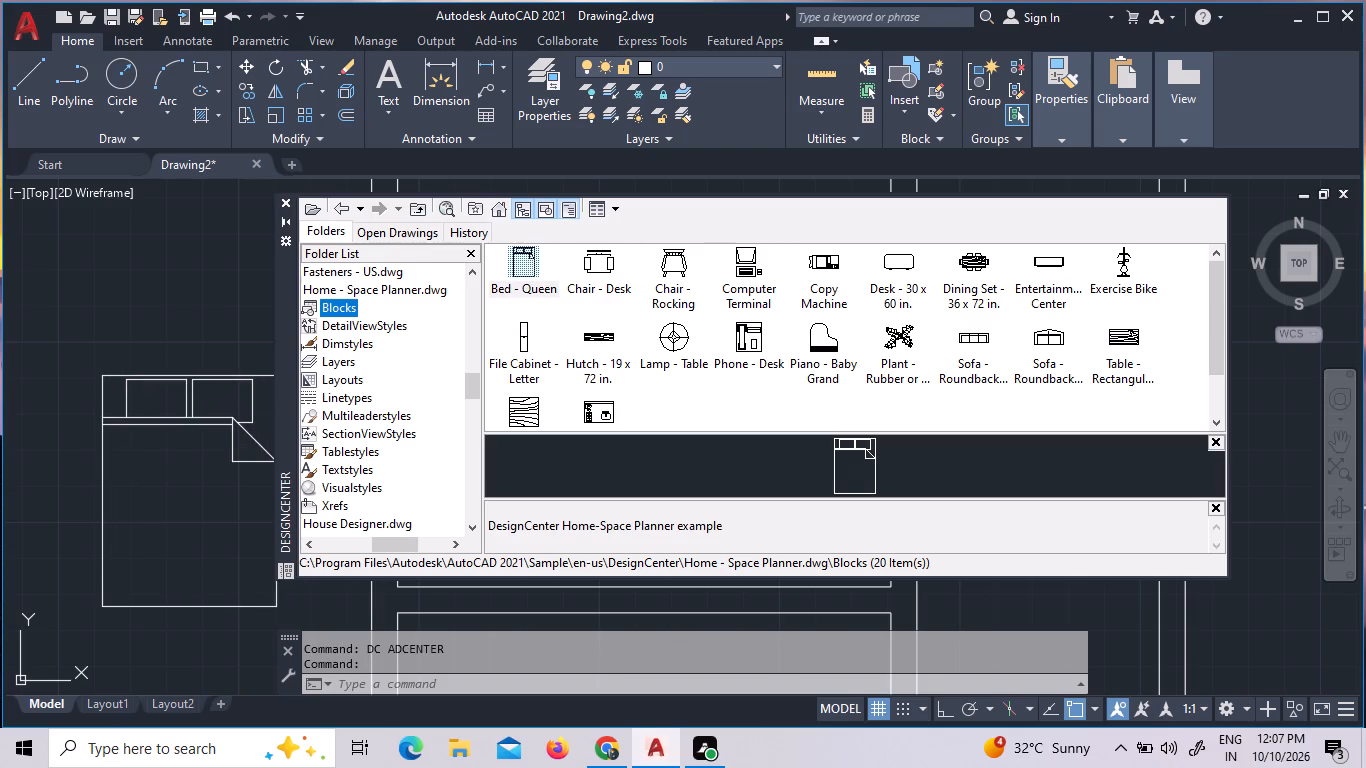
left_click_drag(102, 376, 79, 360)
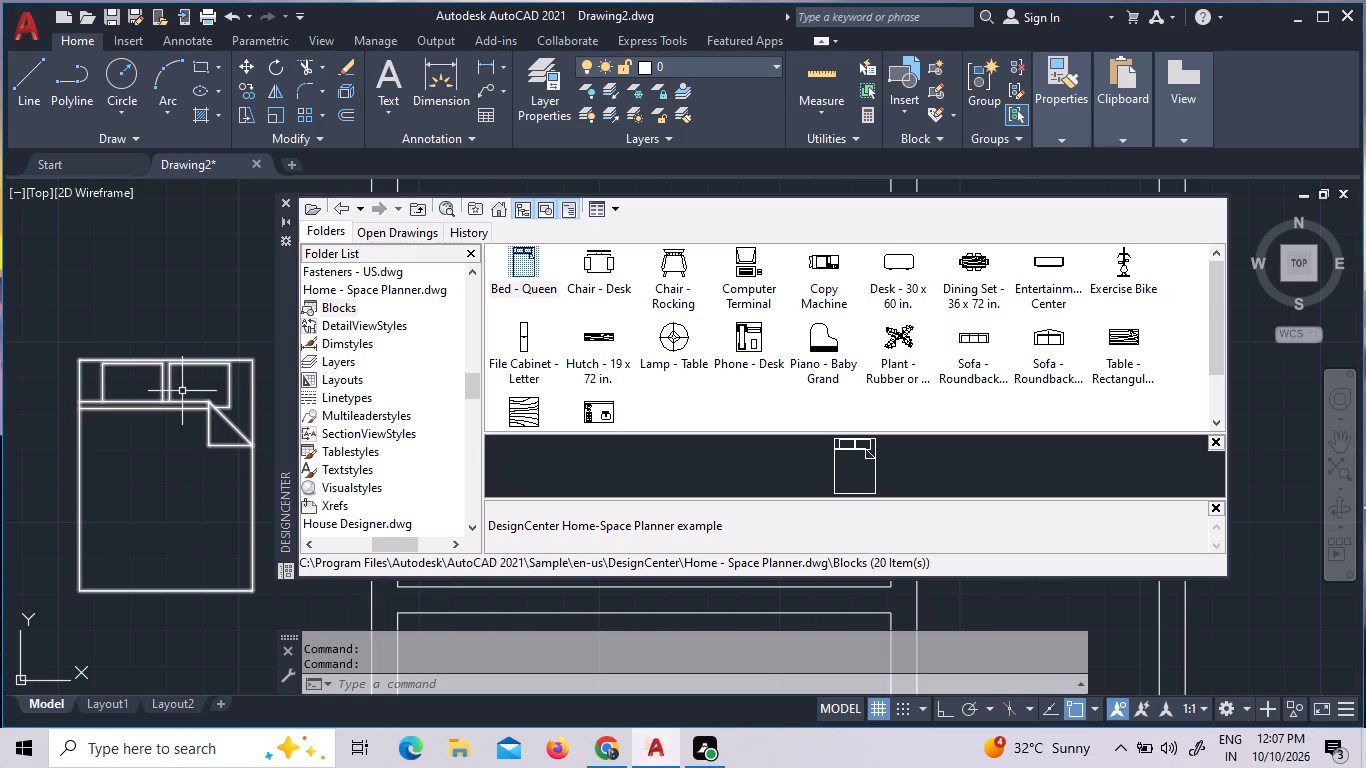
Look through the blocks of Landscaping.dwg and Kitchens.dwg, then close DesignCenter.
left_click(313, 542)
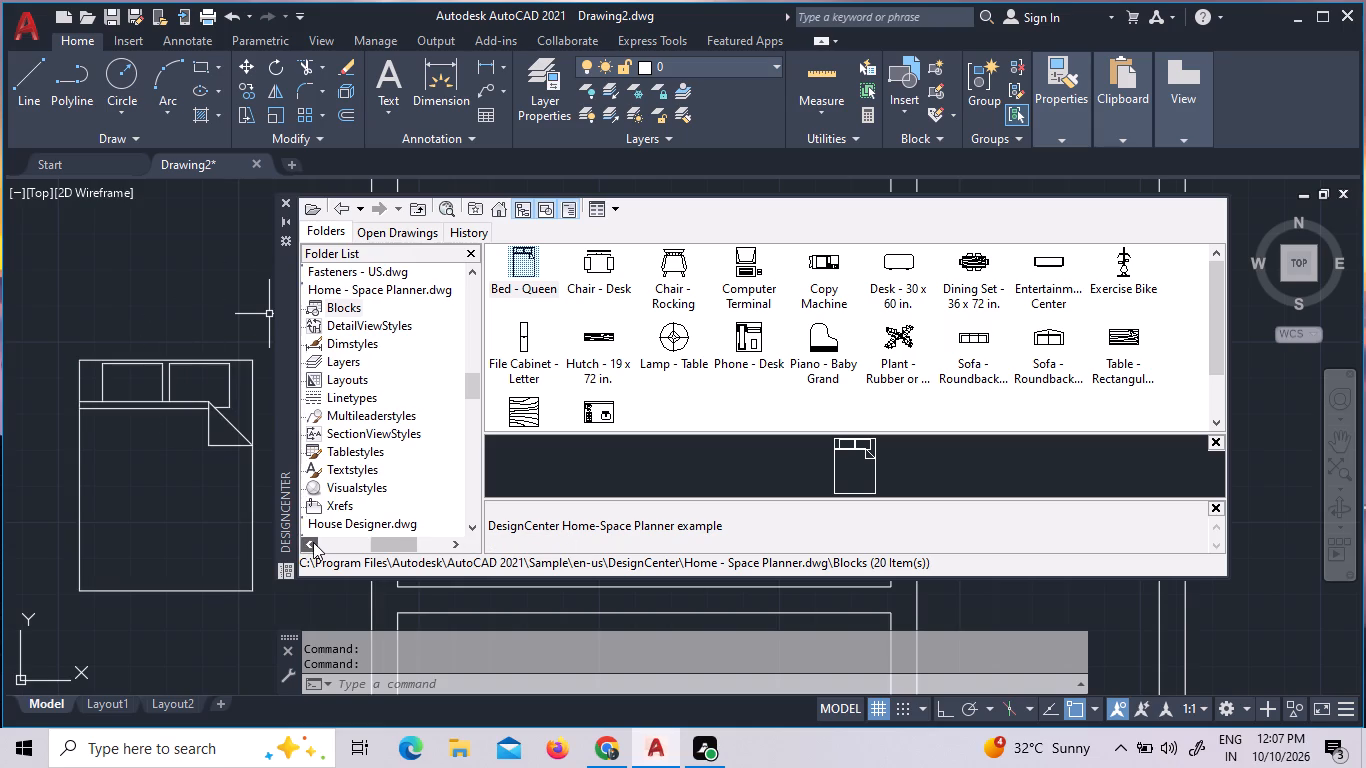
left_click(313, 542)
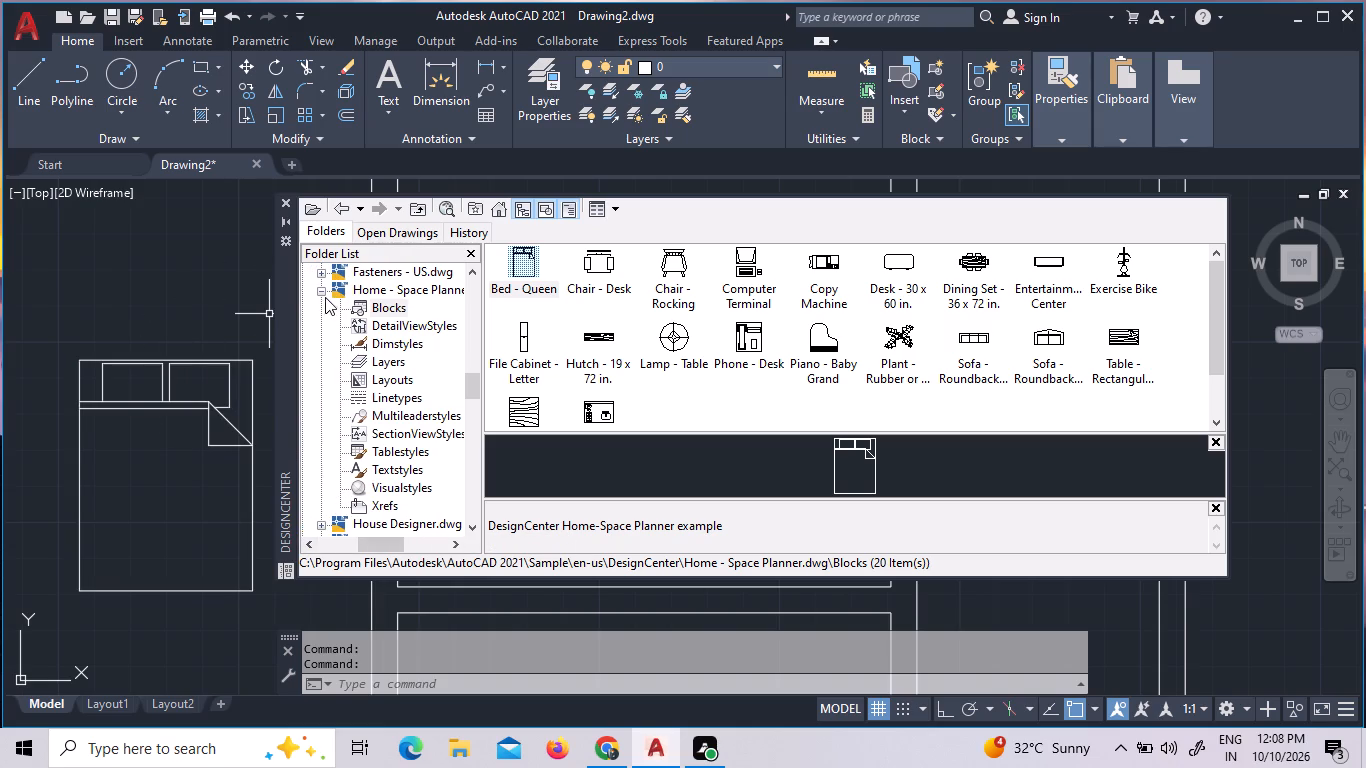
left_click(323, 290)
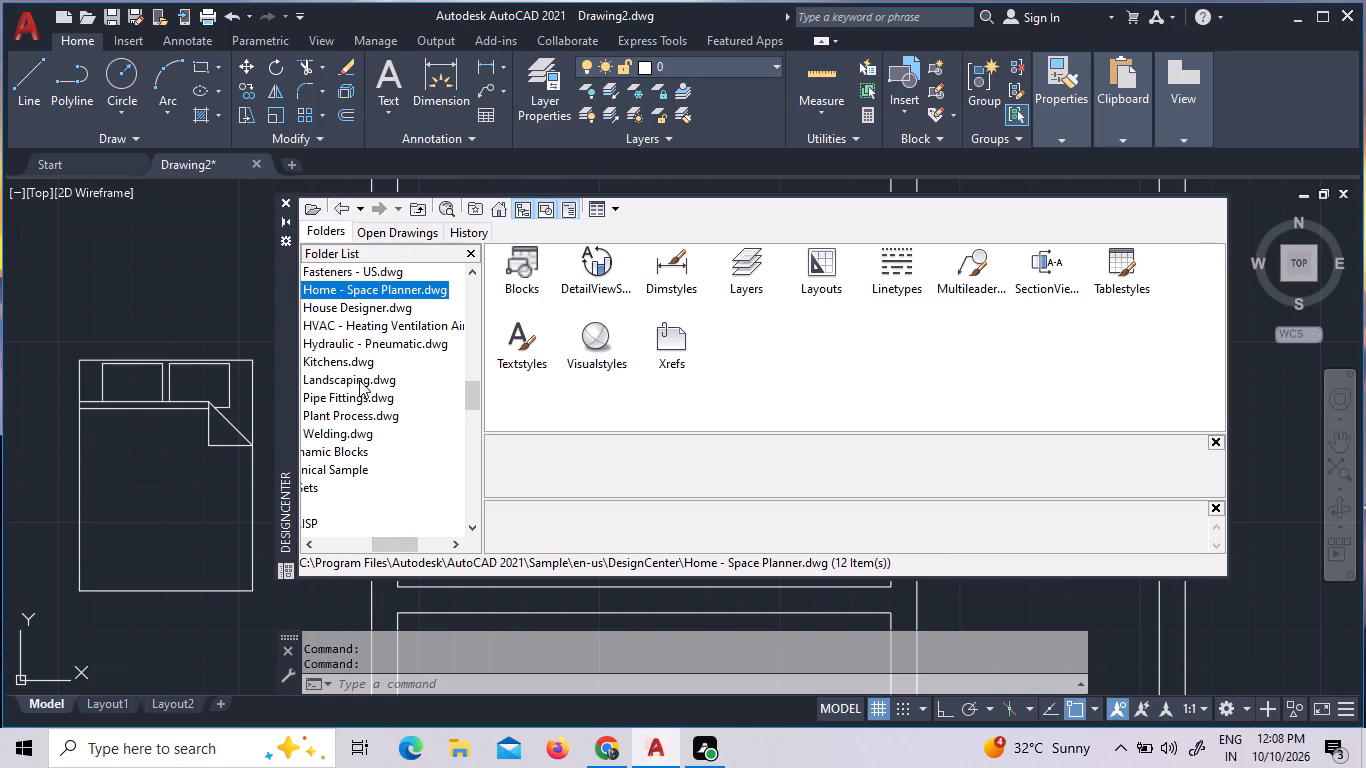
double_click(359, 380)
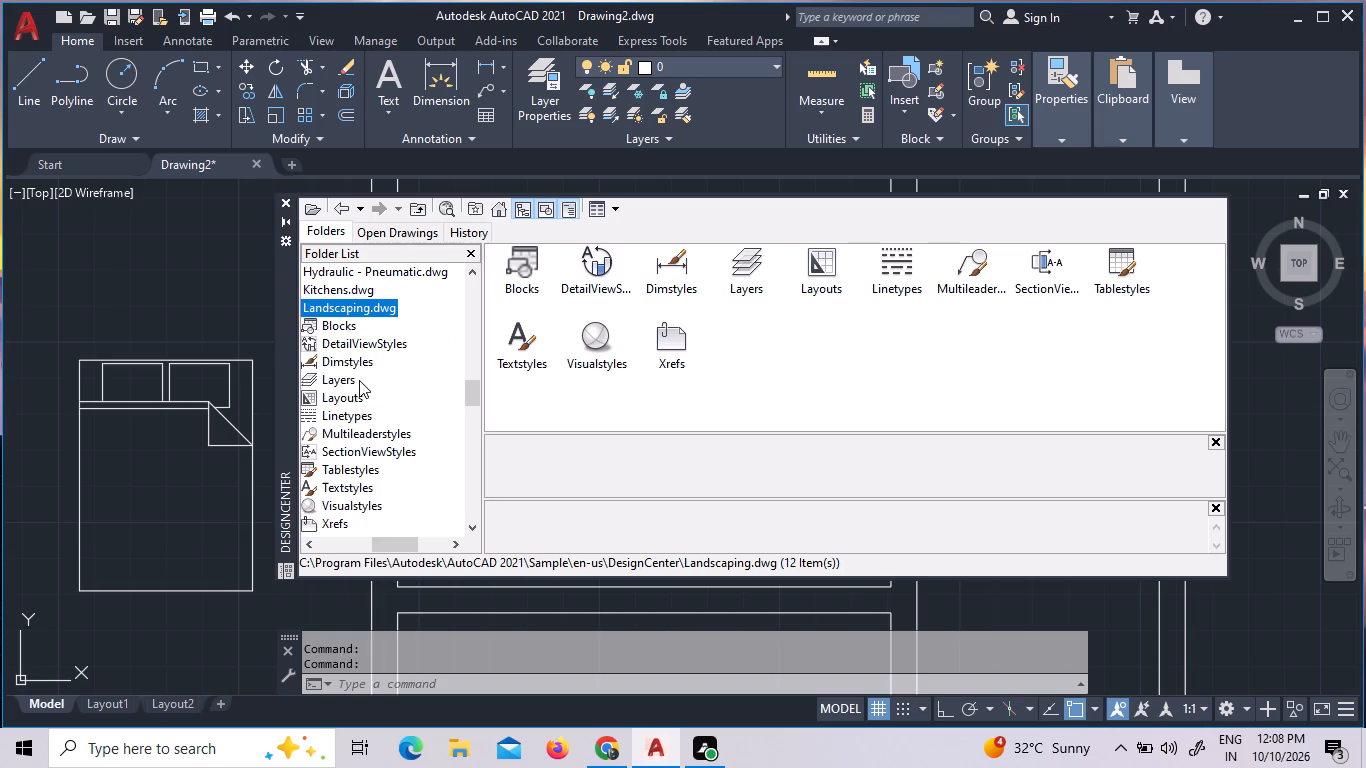
double_click(530, 268)
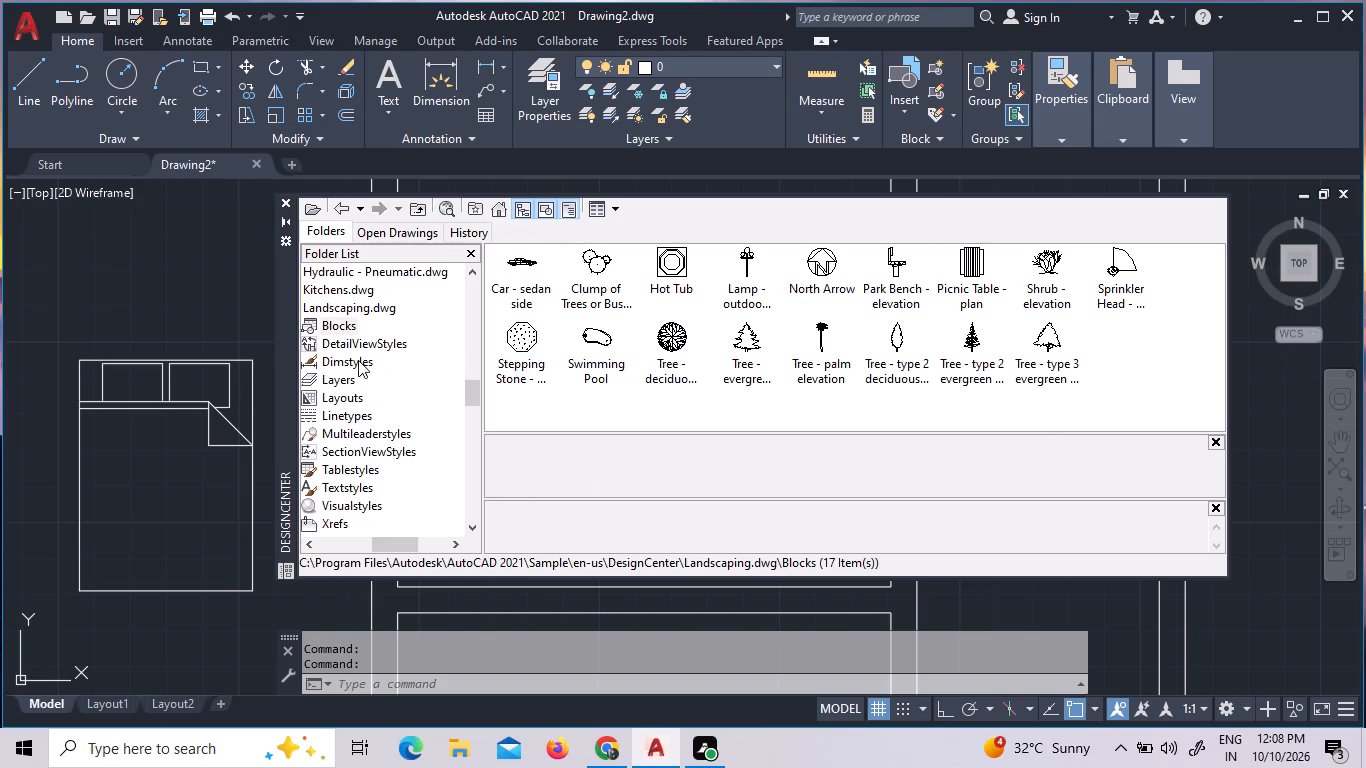
double_click(328, 286)
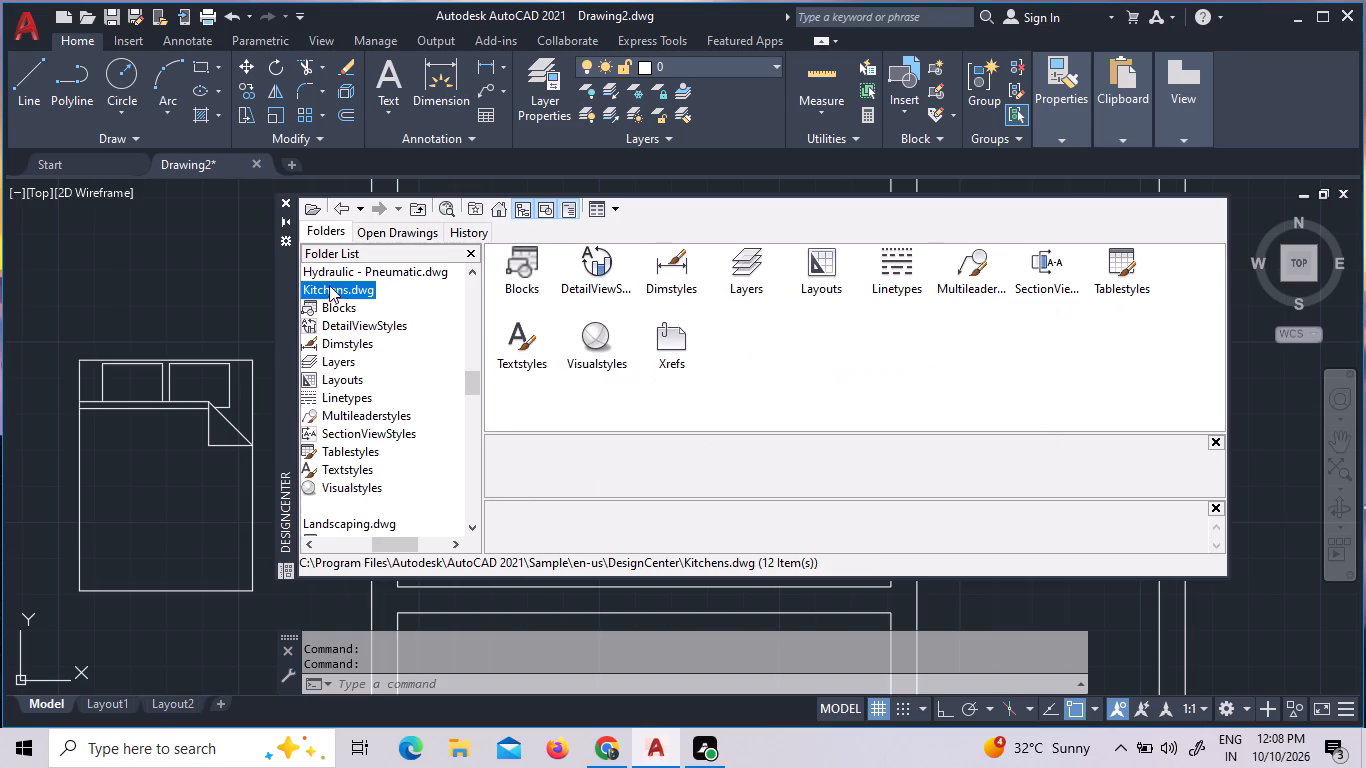
double_click(529, 278)
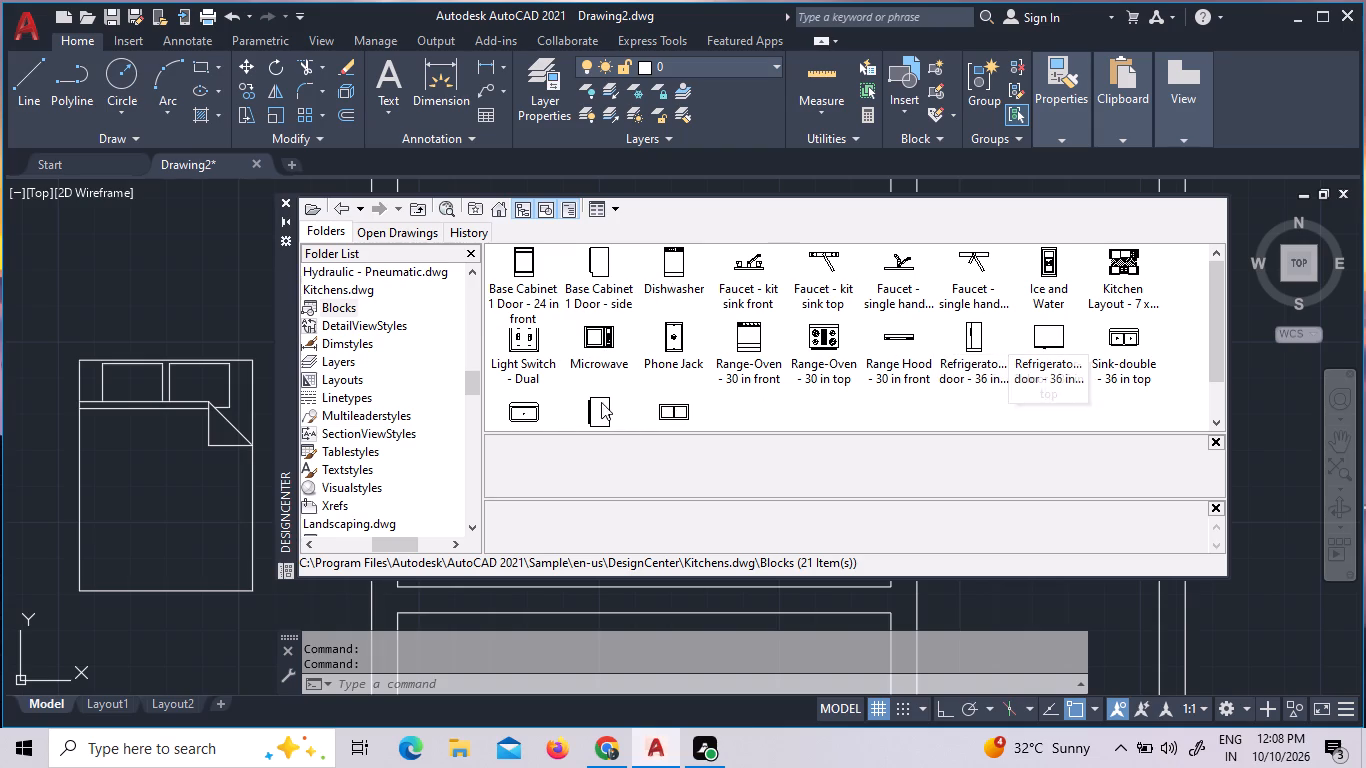
triple_click(305, 545)
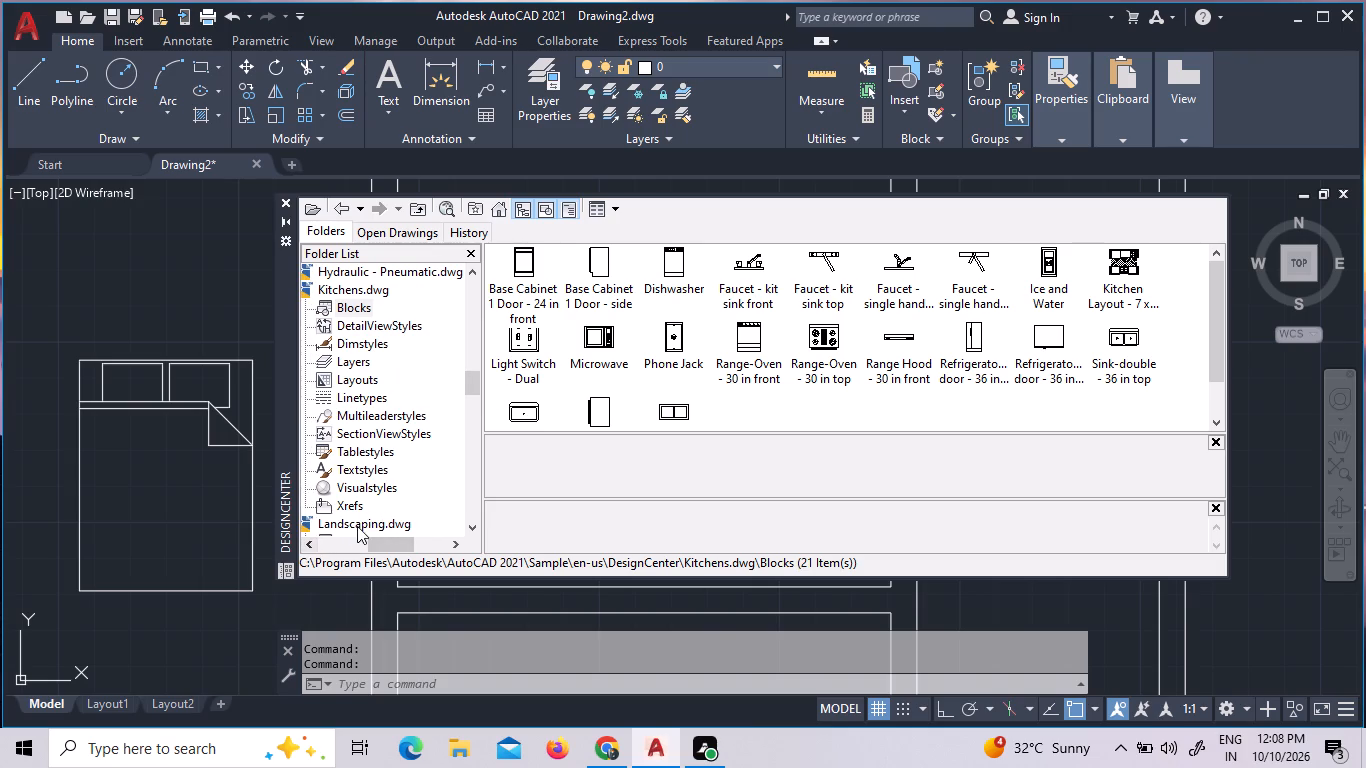
left_click(358, 525)
double_click(526, 267)
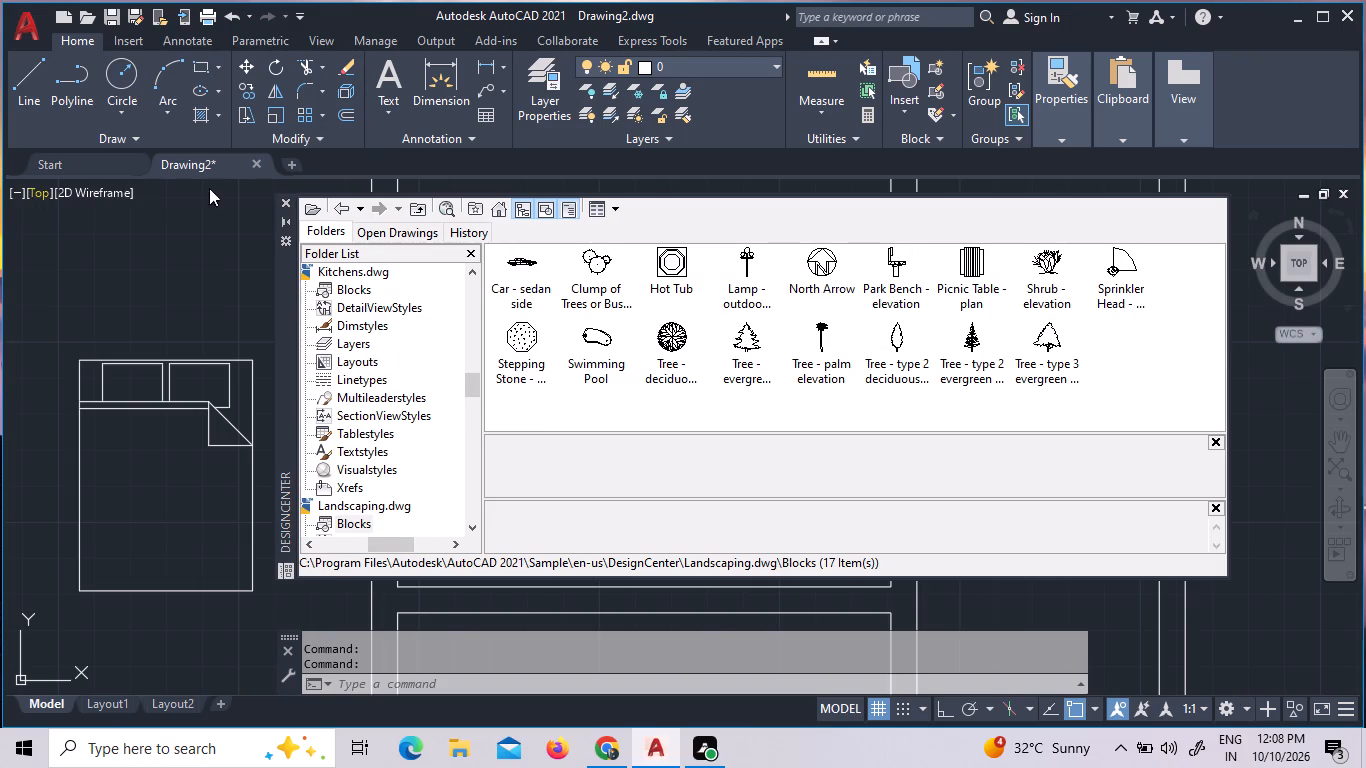
left_click(289, 205)
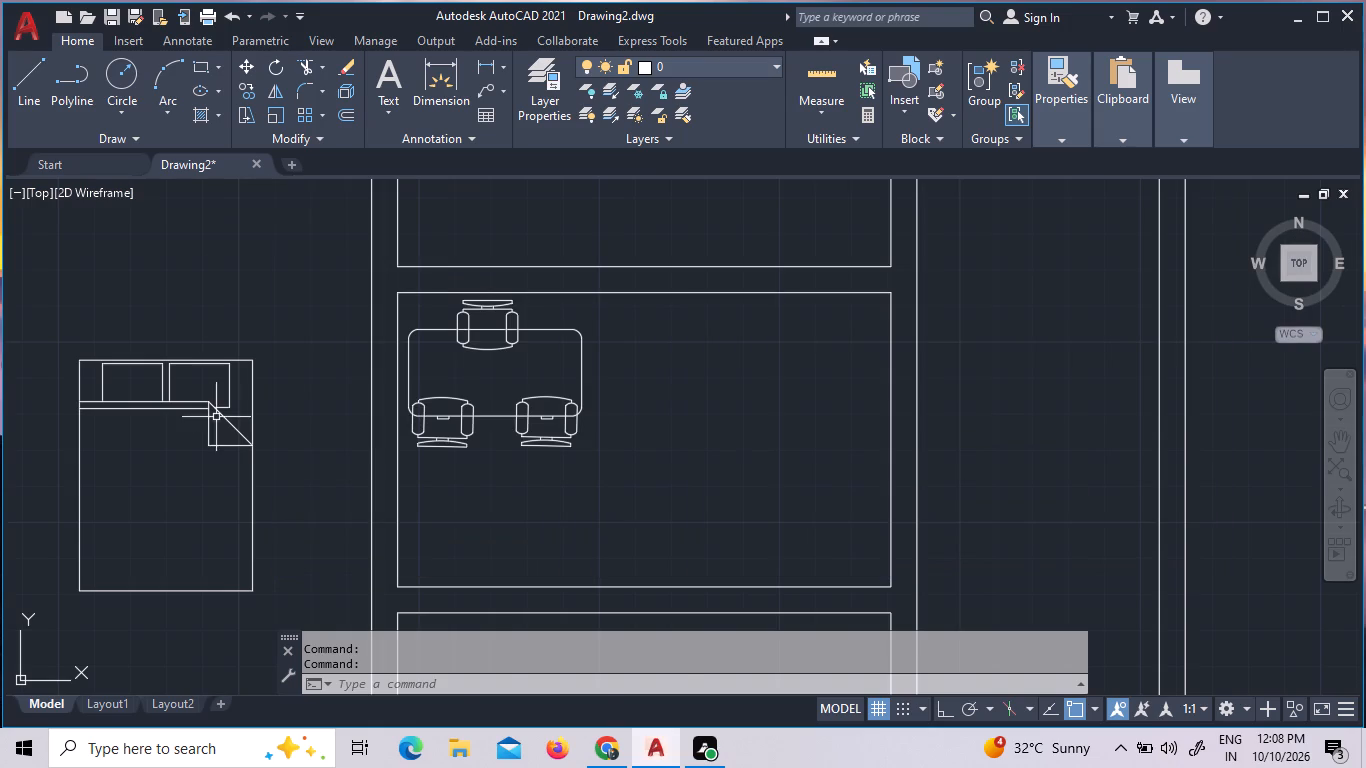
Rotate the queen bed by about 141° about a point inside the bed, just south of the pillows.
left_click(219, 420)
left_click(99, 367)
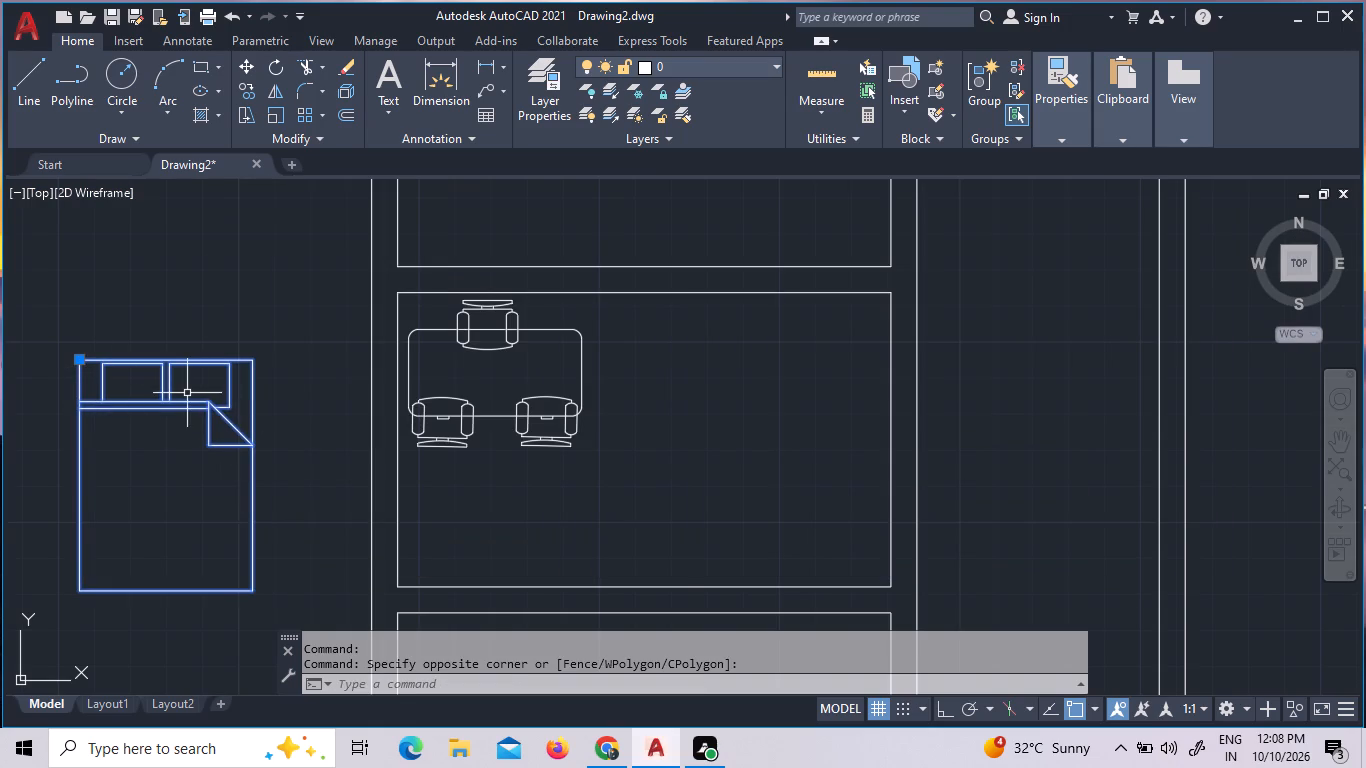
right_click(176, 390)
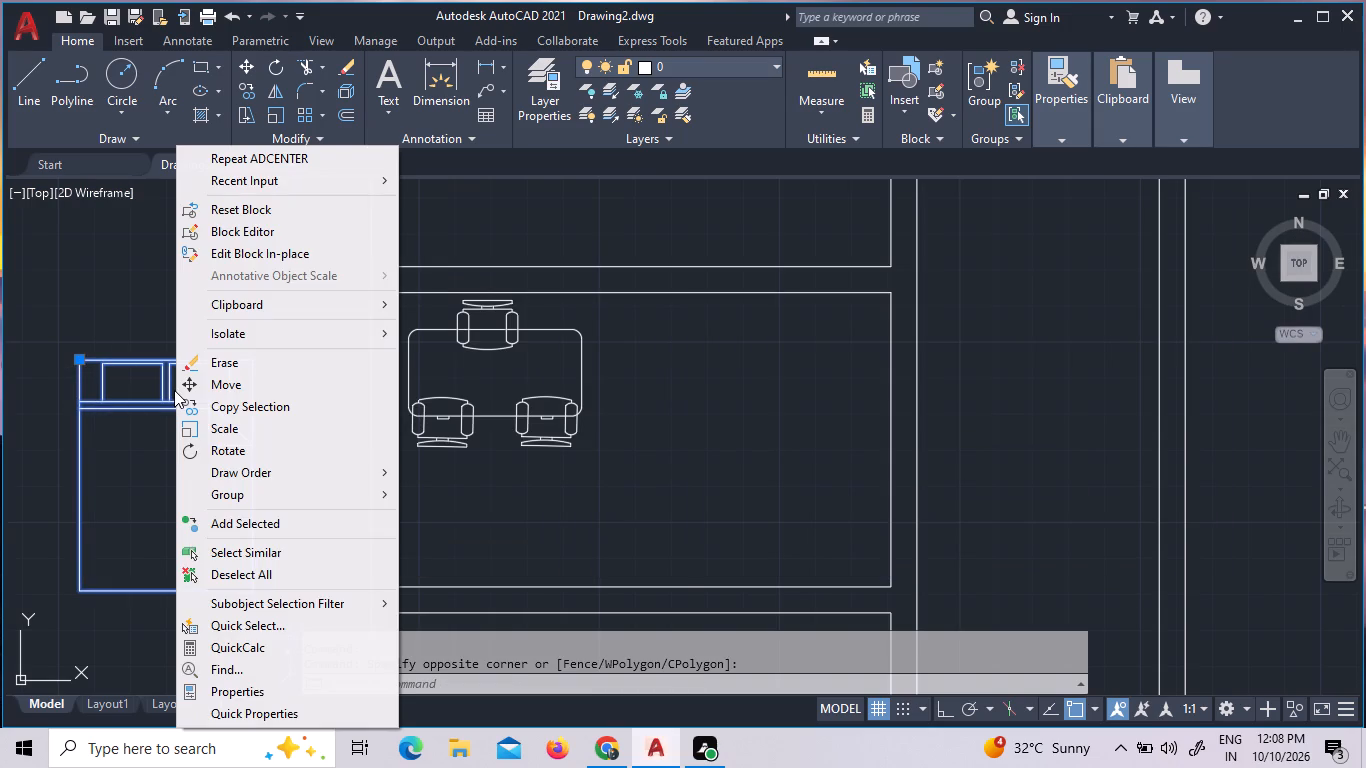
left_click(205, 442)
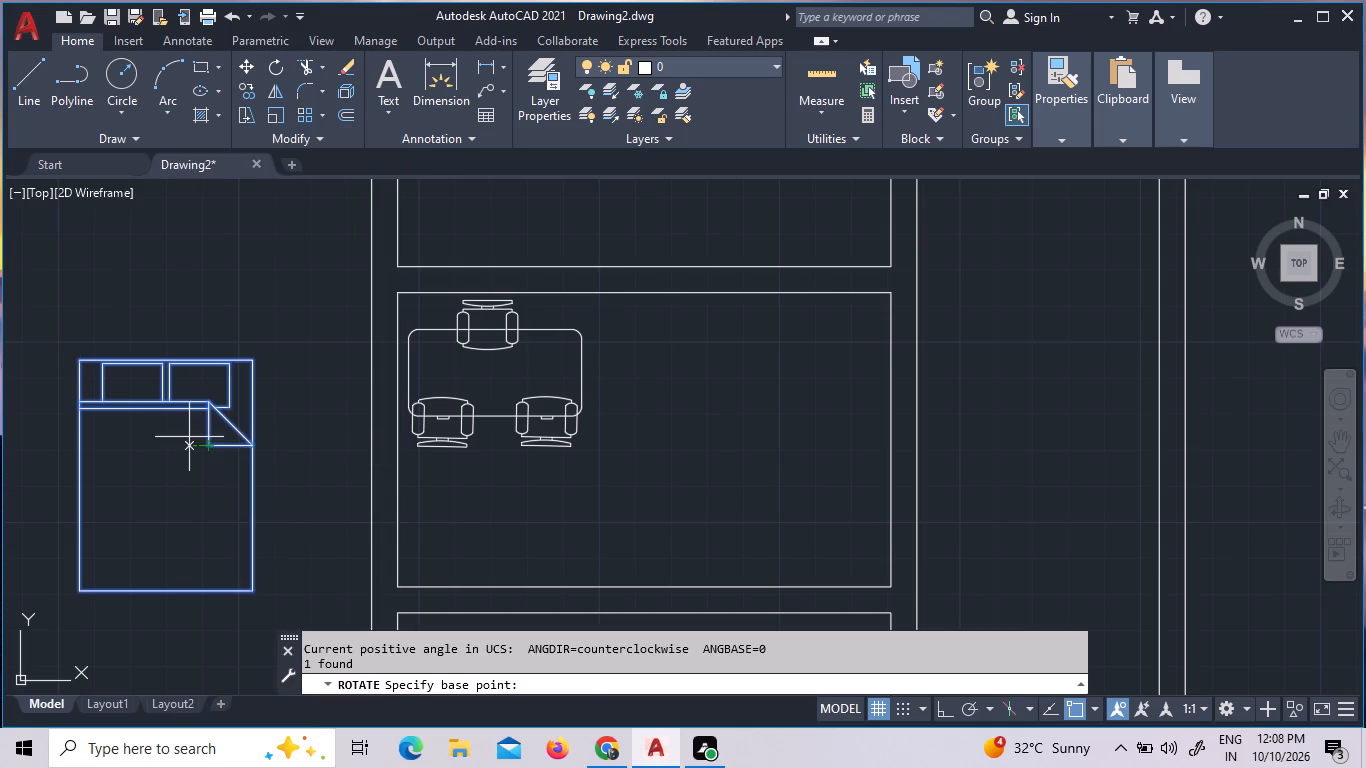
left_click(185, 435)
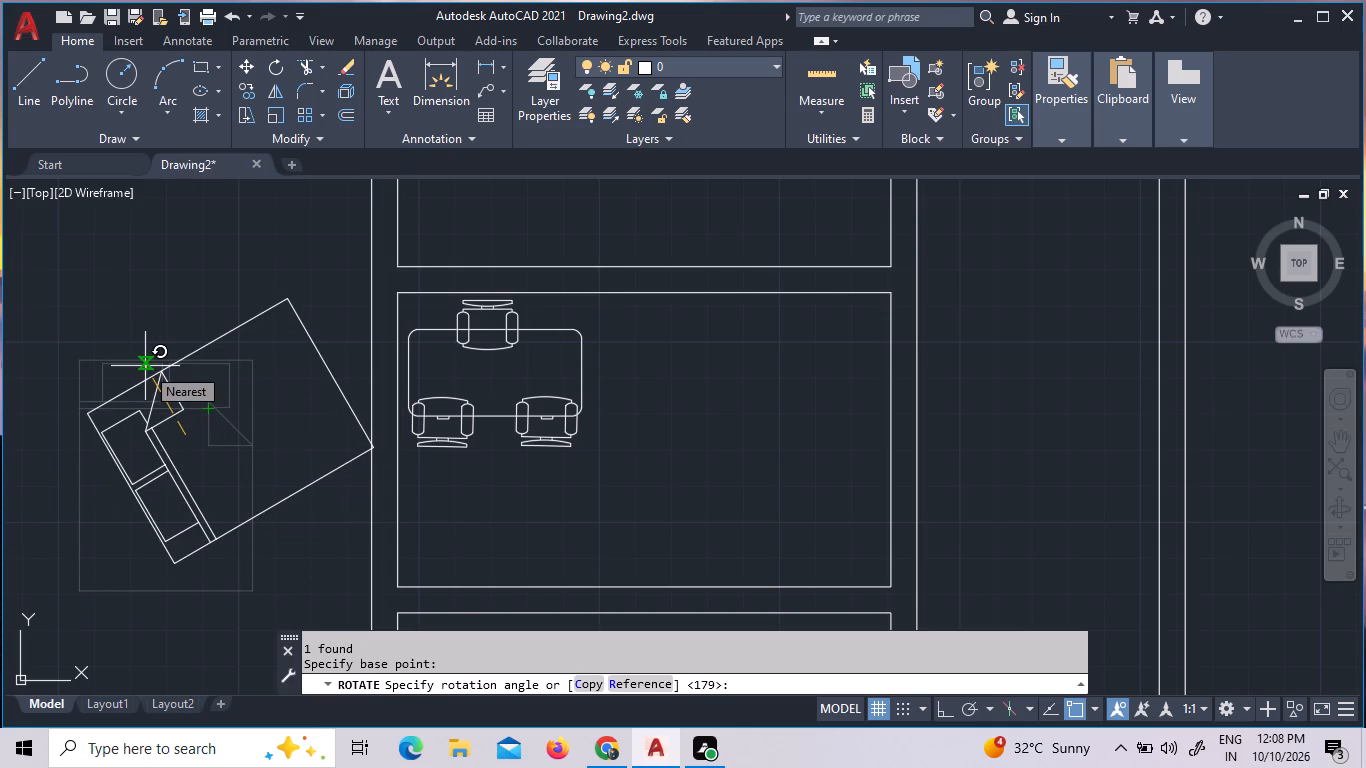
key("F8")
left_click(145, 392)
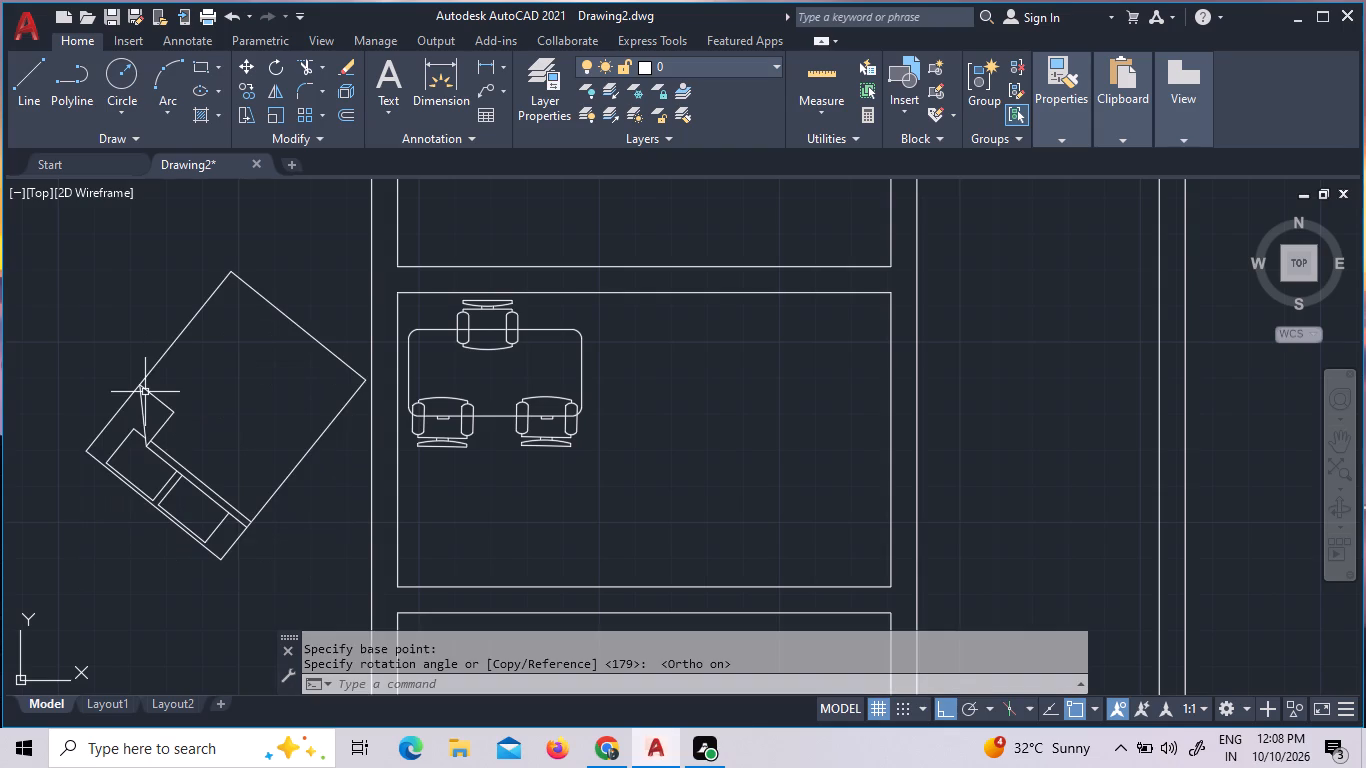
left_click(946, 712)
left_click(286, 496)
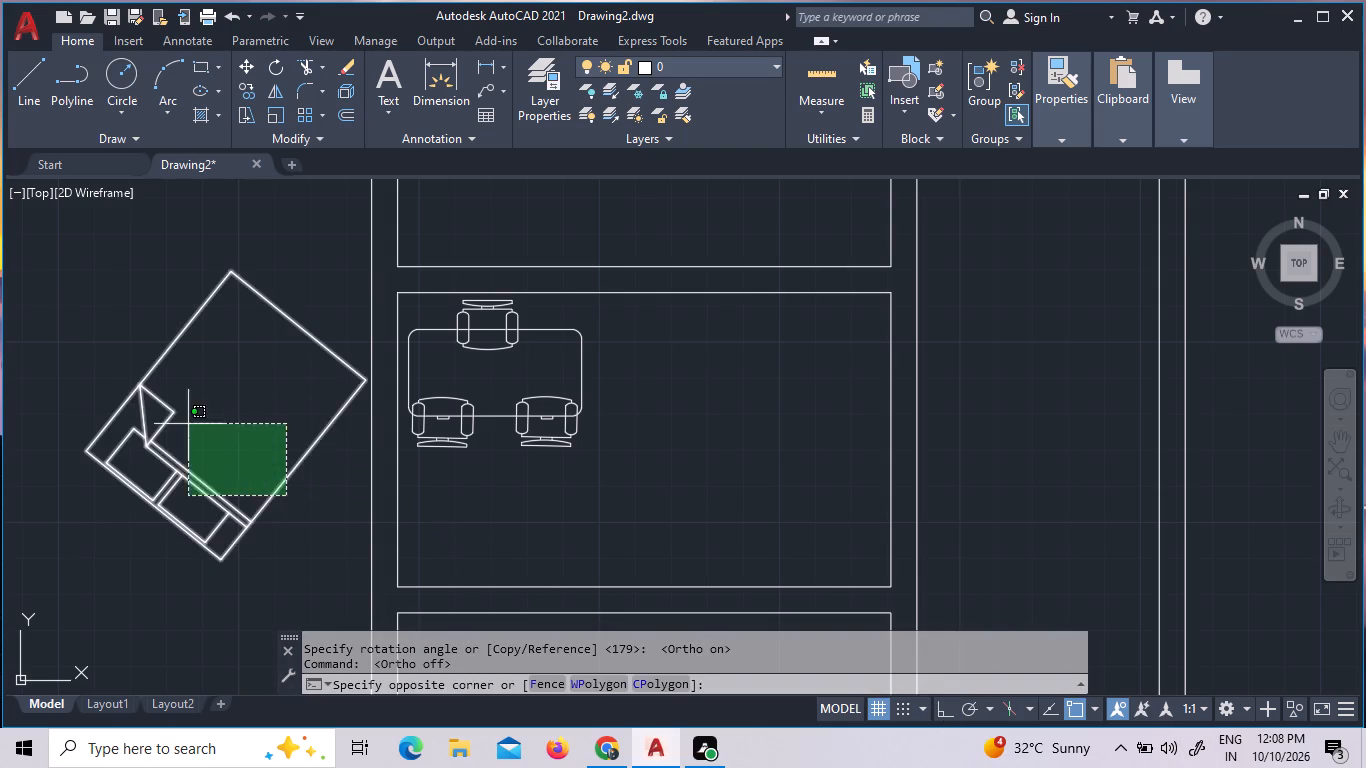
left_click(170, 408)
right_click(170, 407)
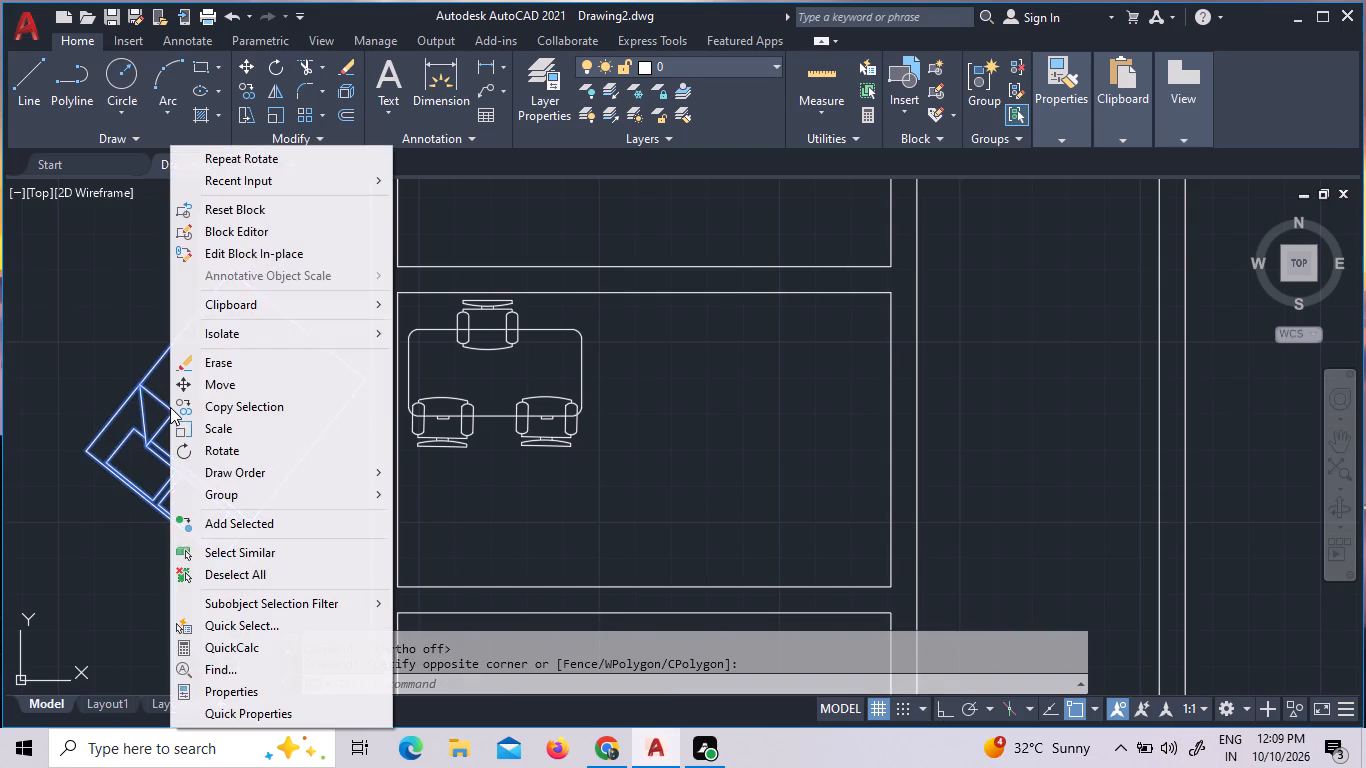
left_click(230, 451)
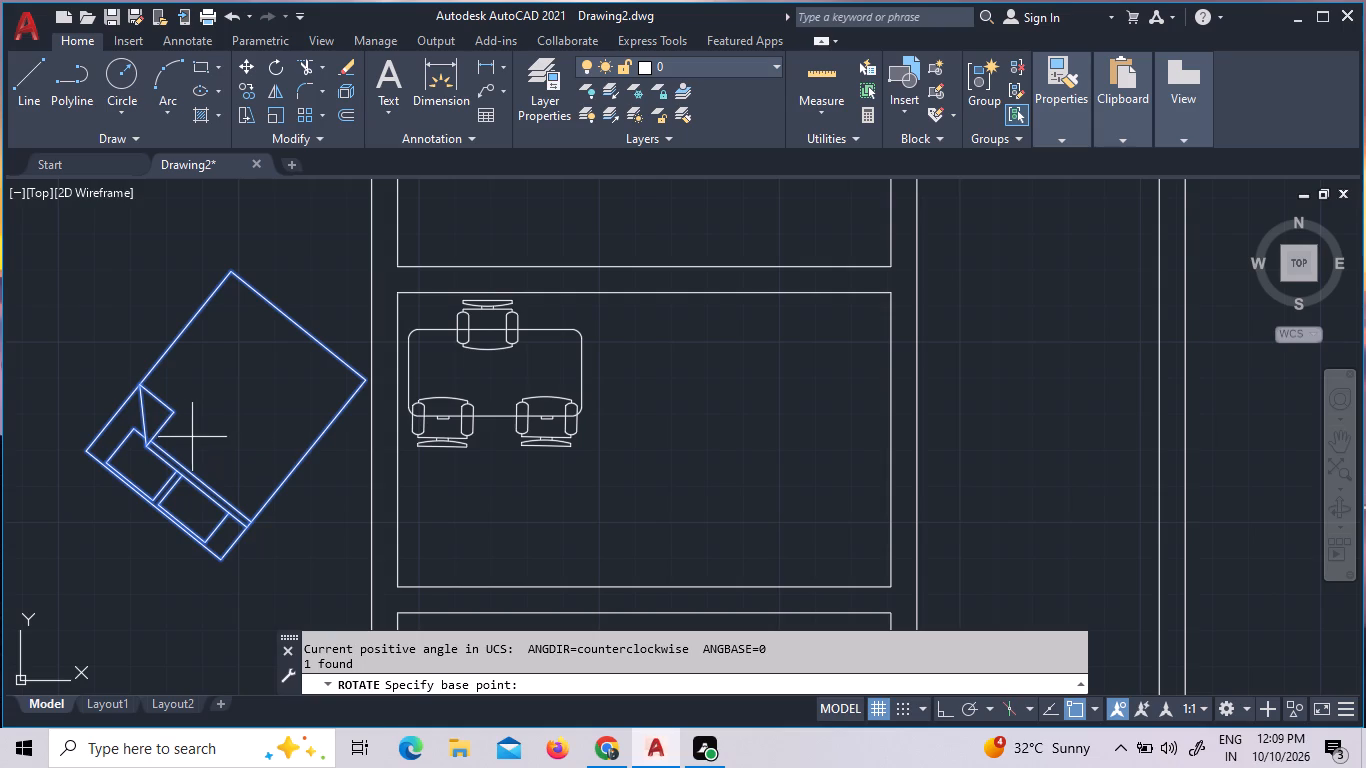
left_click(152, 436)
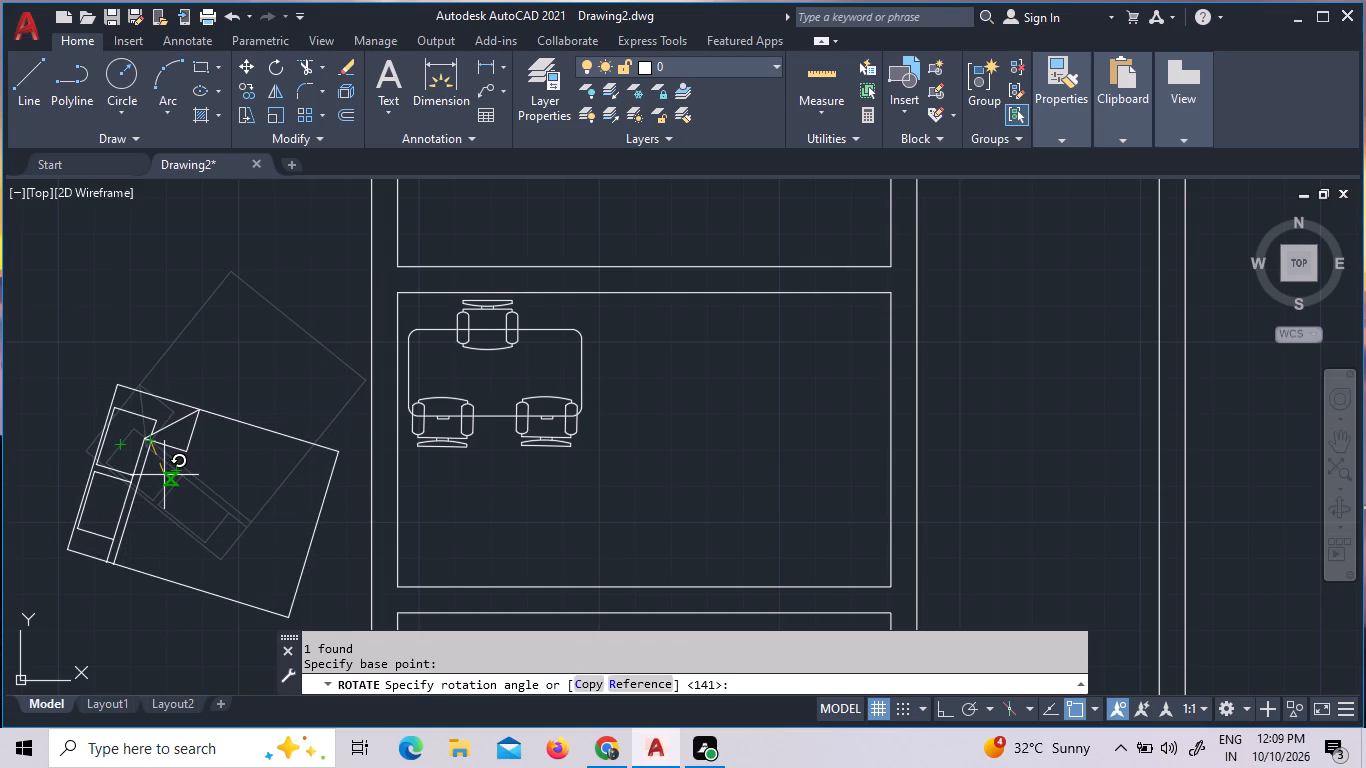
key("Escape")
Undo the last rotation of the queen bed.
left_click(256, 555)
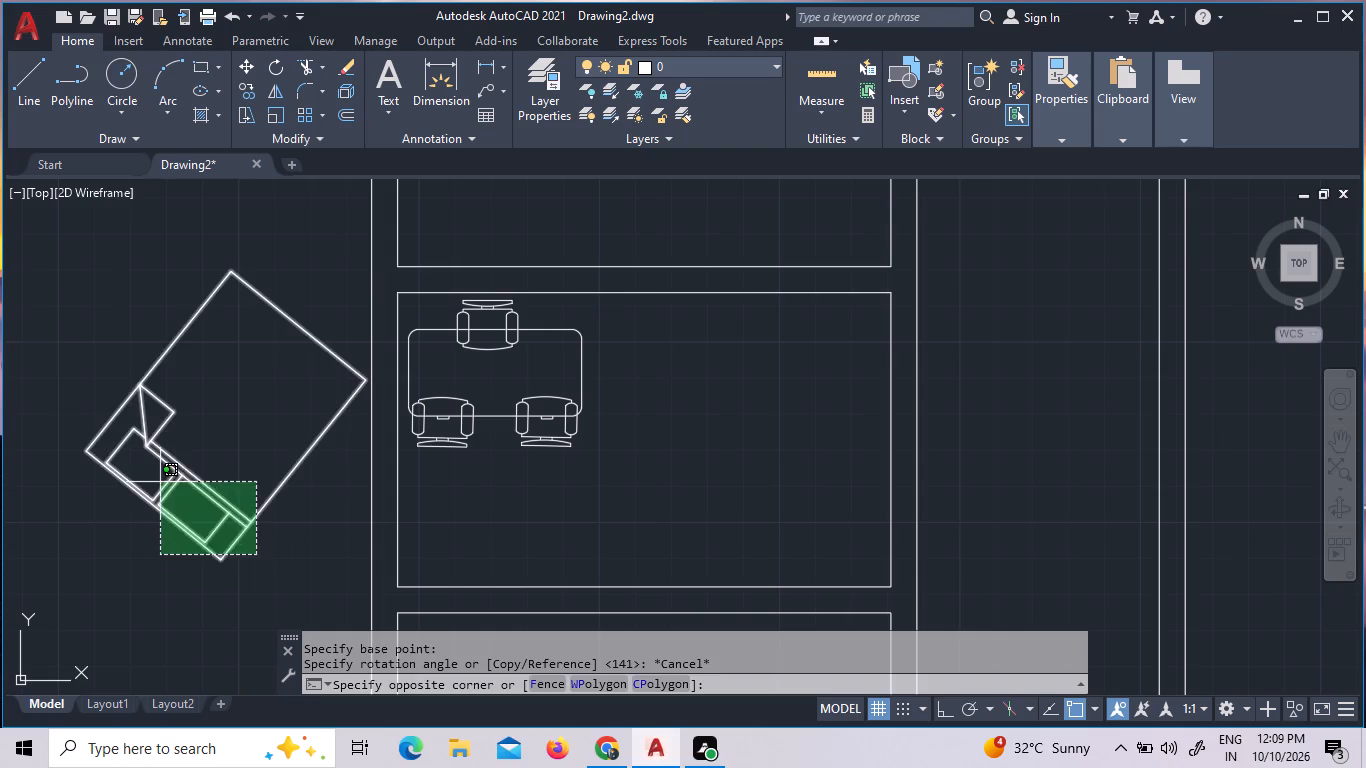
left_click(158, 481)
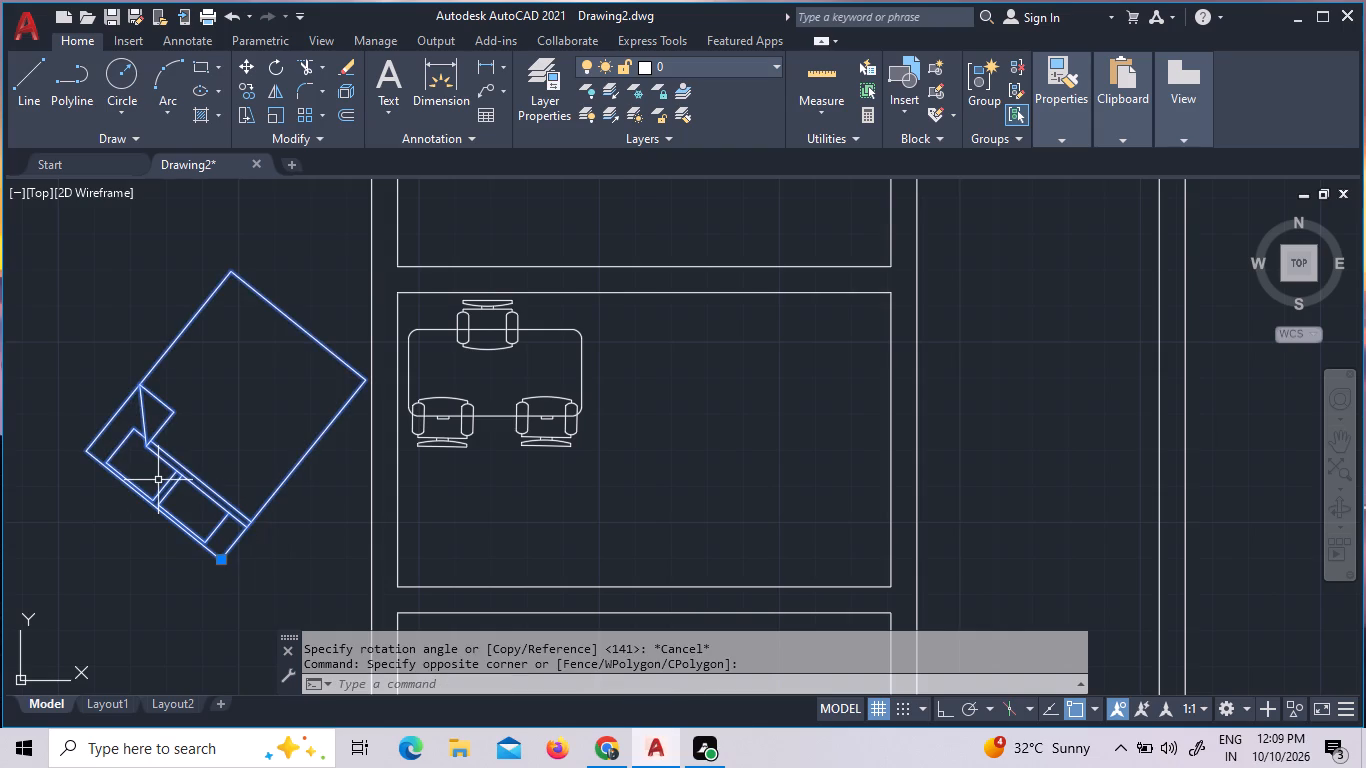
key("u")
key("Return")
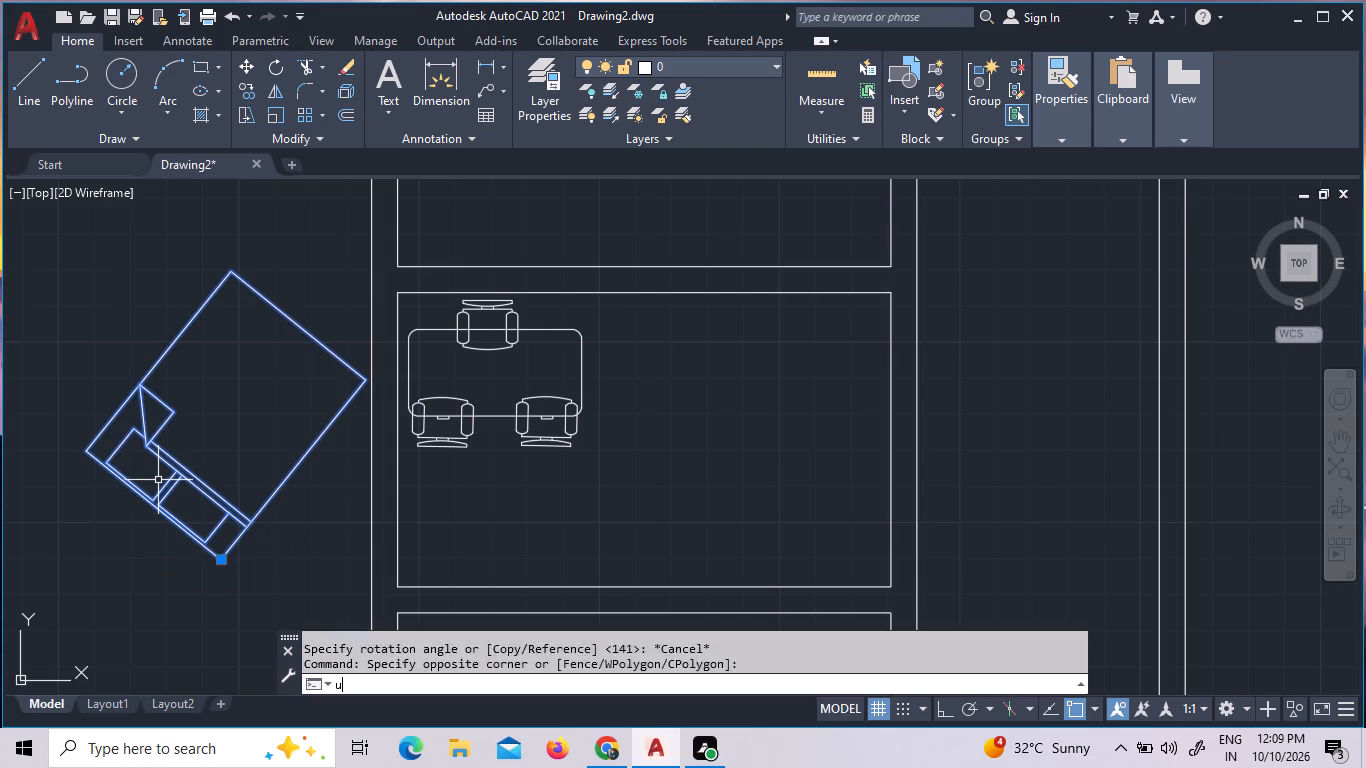
Undo the queen bed's earlier rotation, keeping the inserted bed west of the building in its original orientation.
key("u")
key("Return")
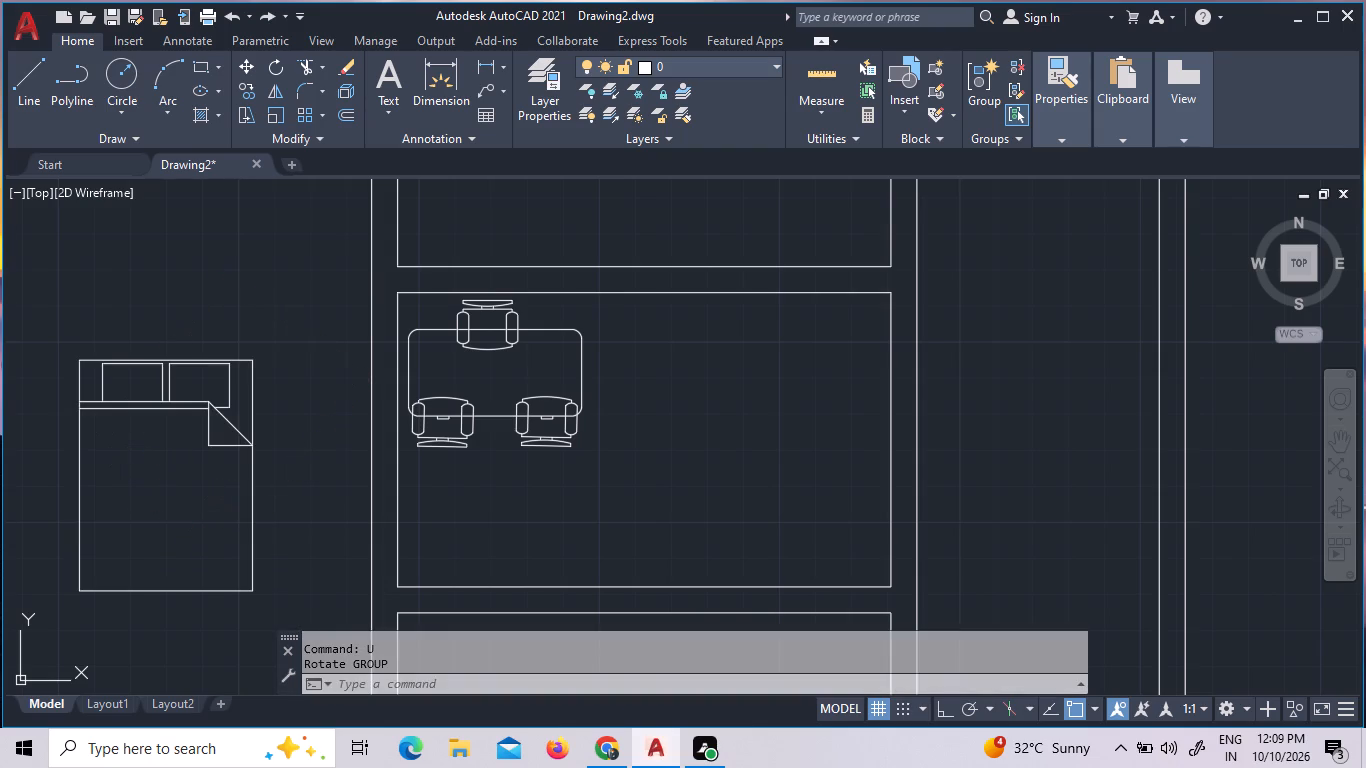
key("u")
key("Return")
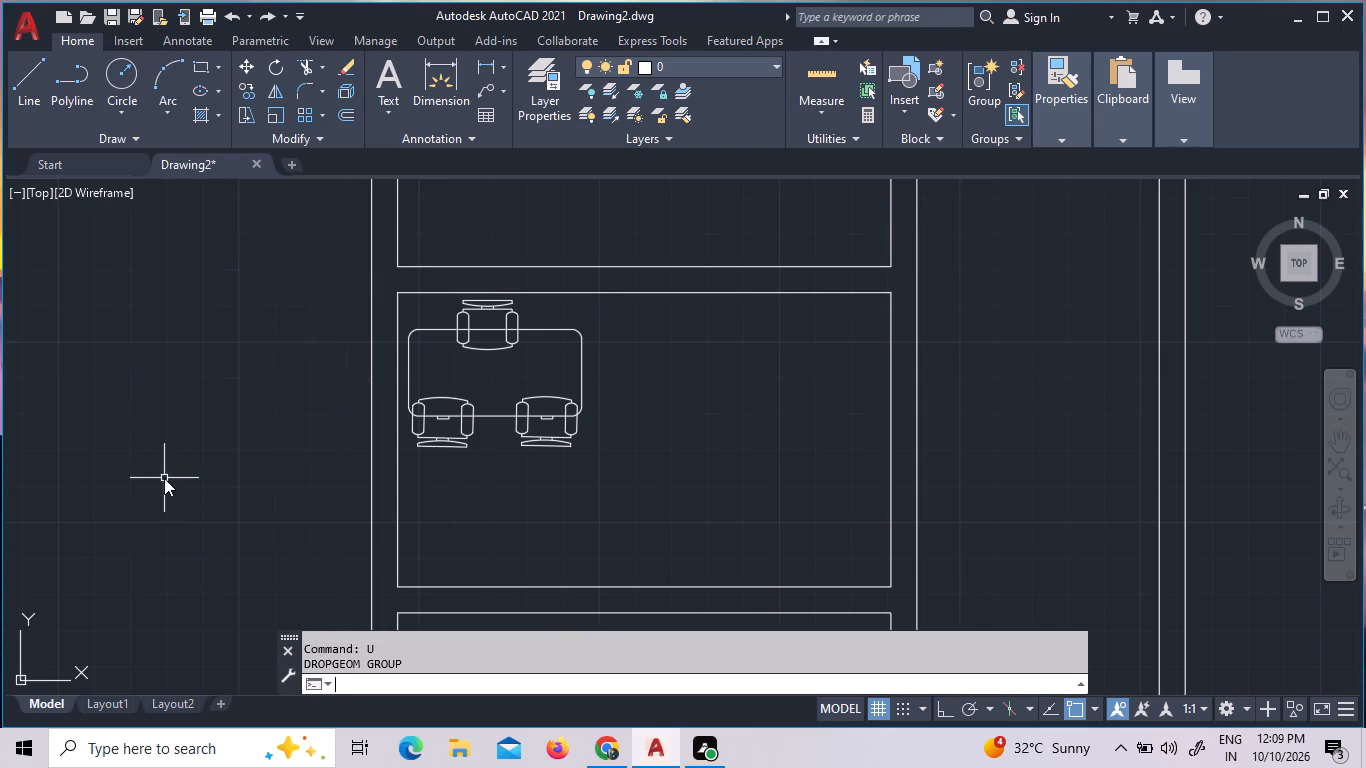
left_click(269, 23)
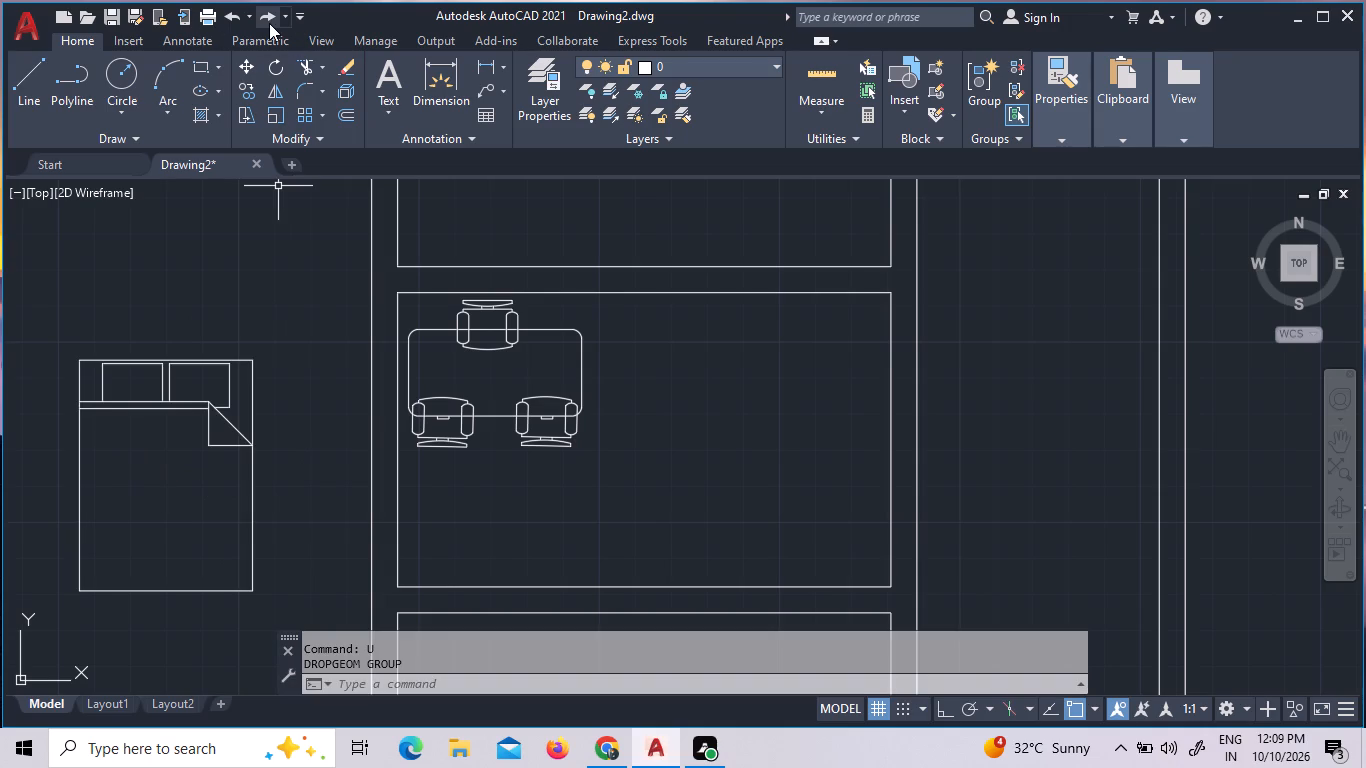
Rotate the queen bed 90° counterclockwise about its northwest corner with Ortho on, so the pillows are at the west end.
left_click_drag(275, 594, 258, 589)
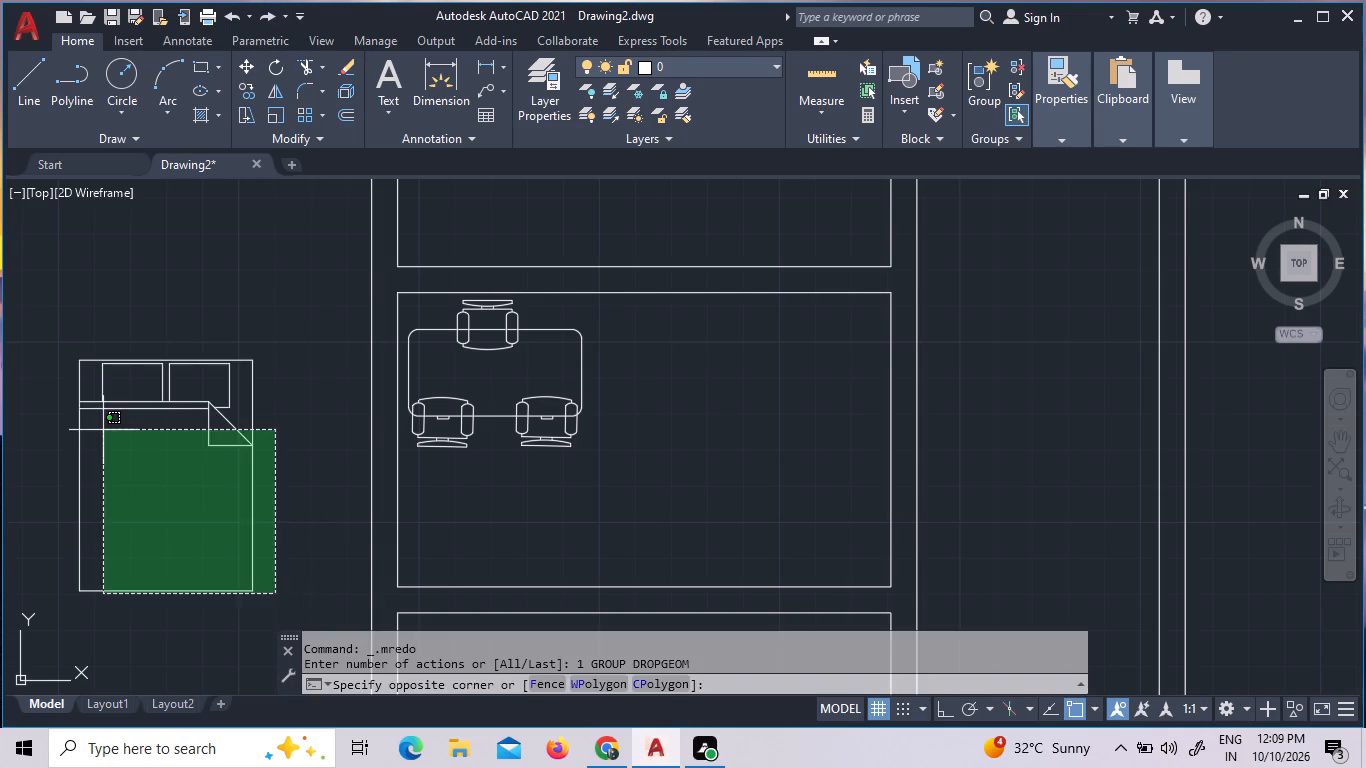
left_click(51, 298)
right_click(51, 298)
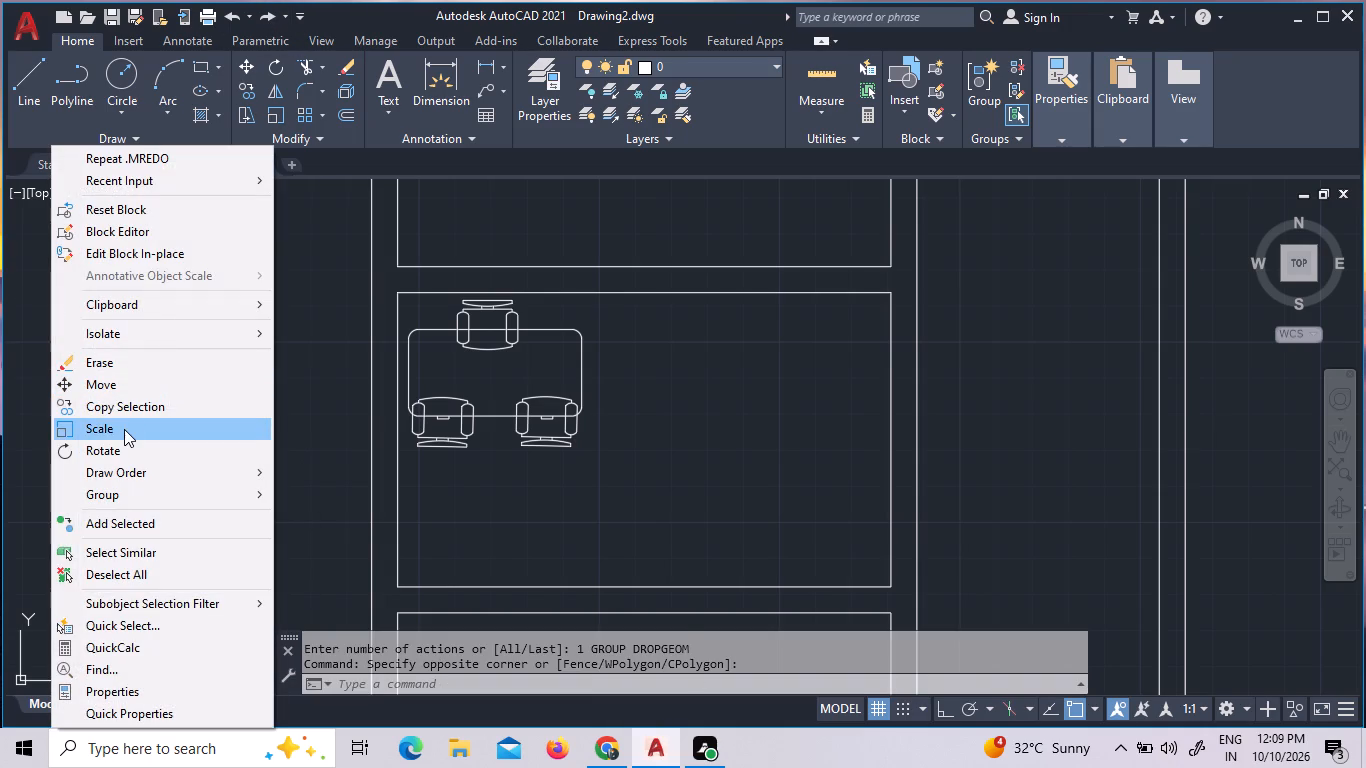
left_click(132, 441)
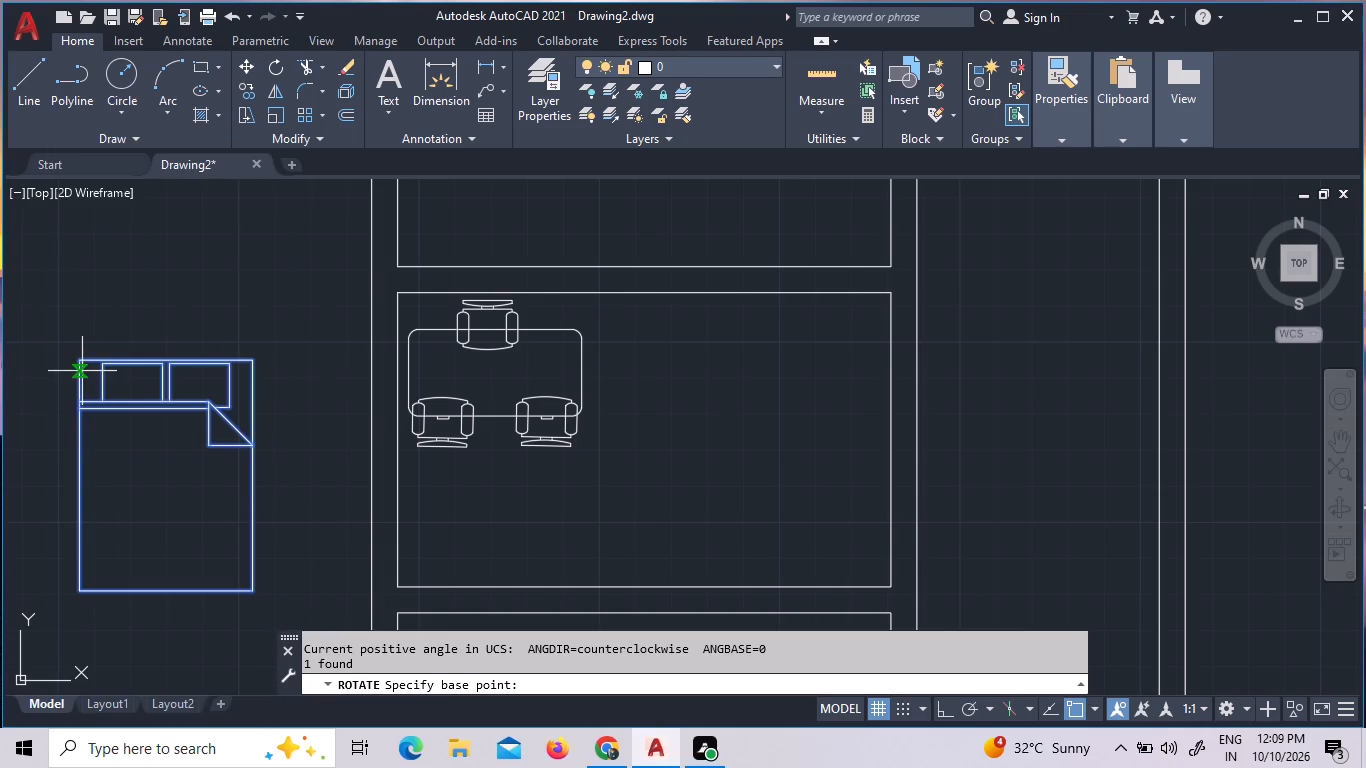
left_click(79, 361)
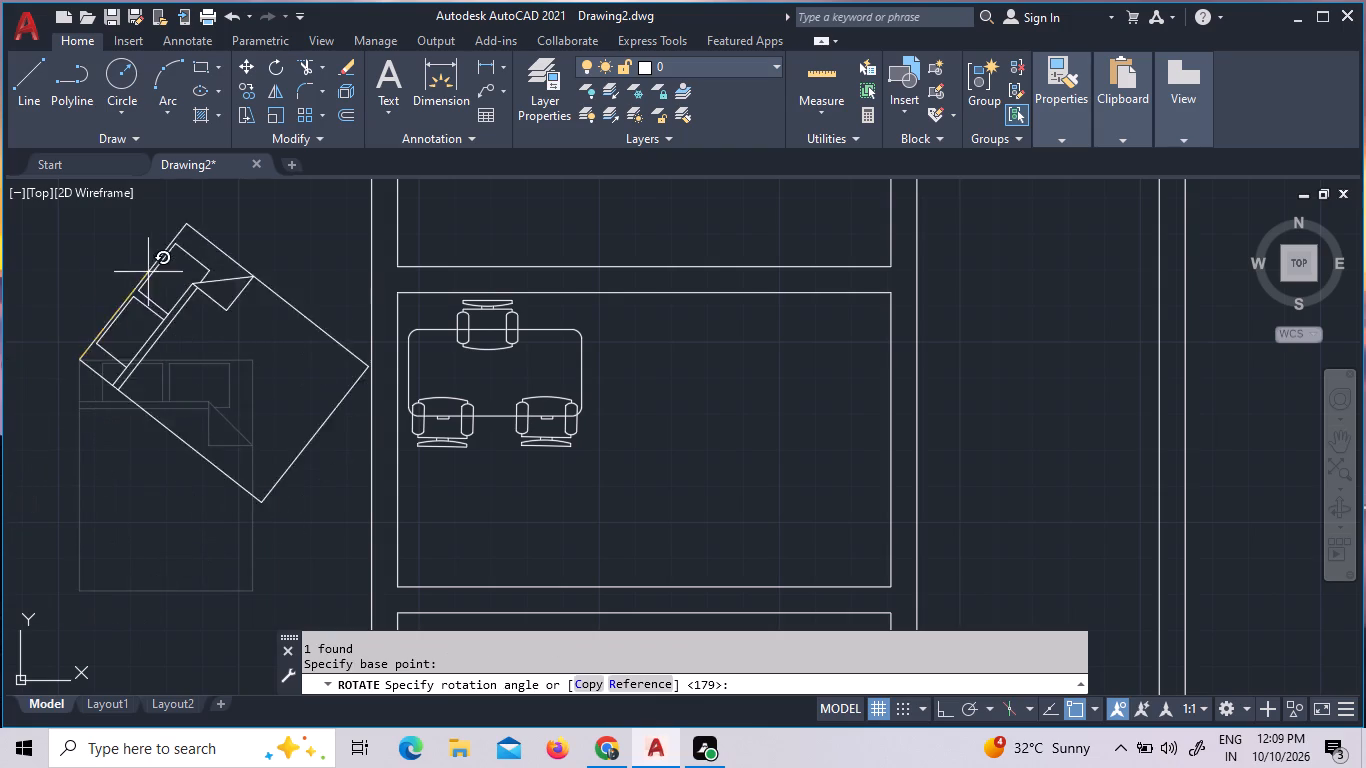
key("F8")
left_click(86, 277)
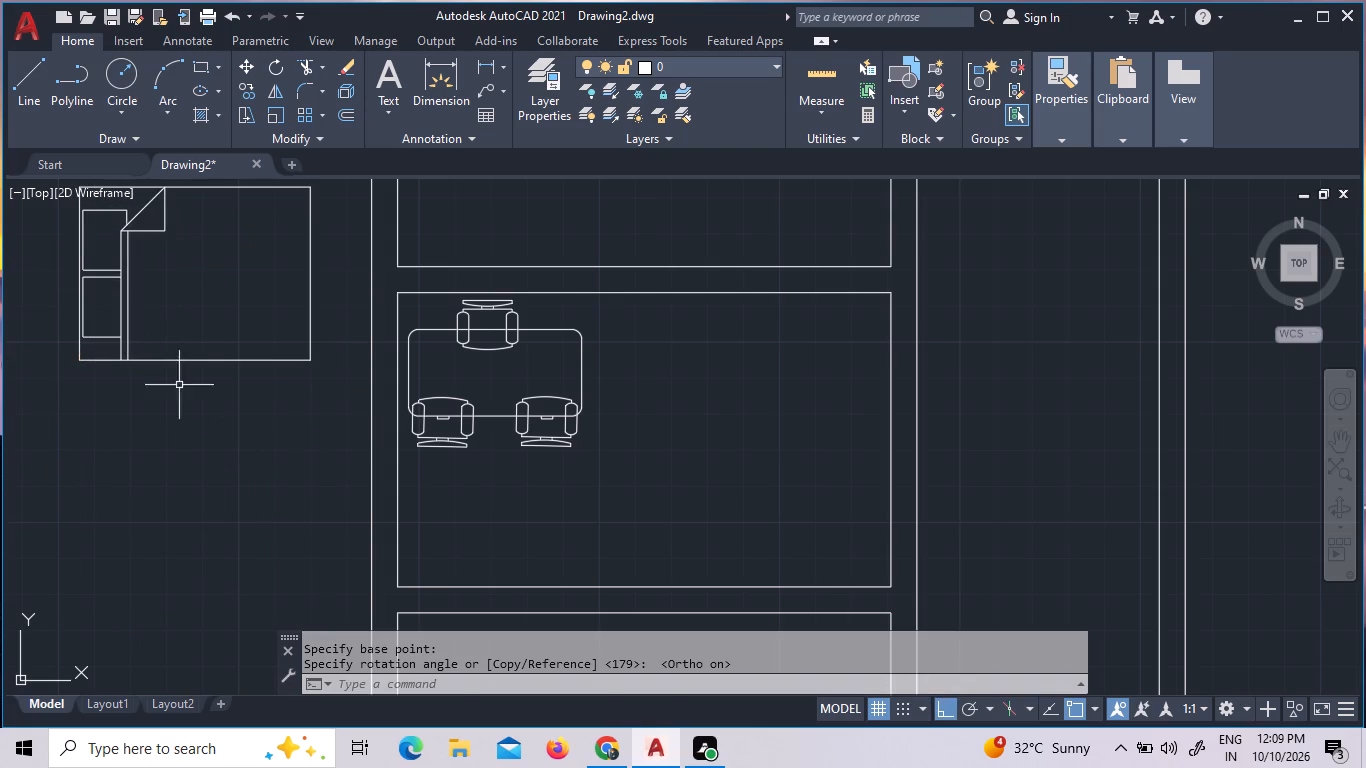
Scale the queen bed down freehand about its southwest corner to roughly 40% of its size.
left_click(220, 402)
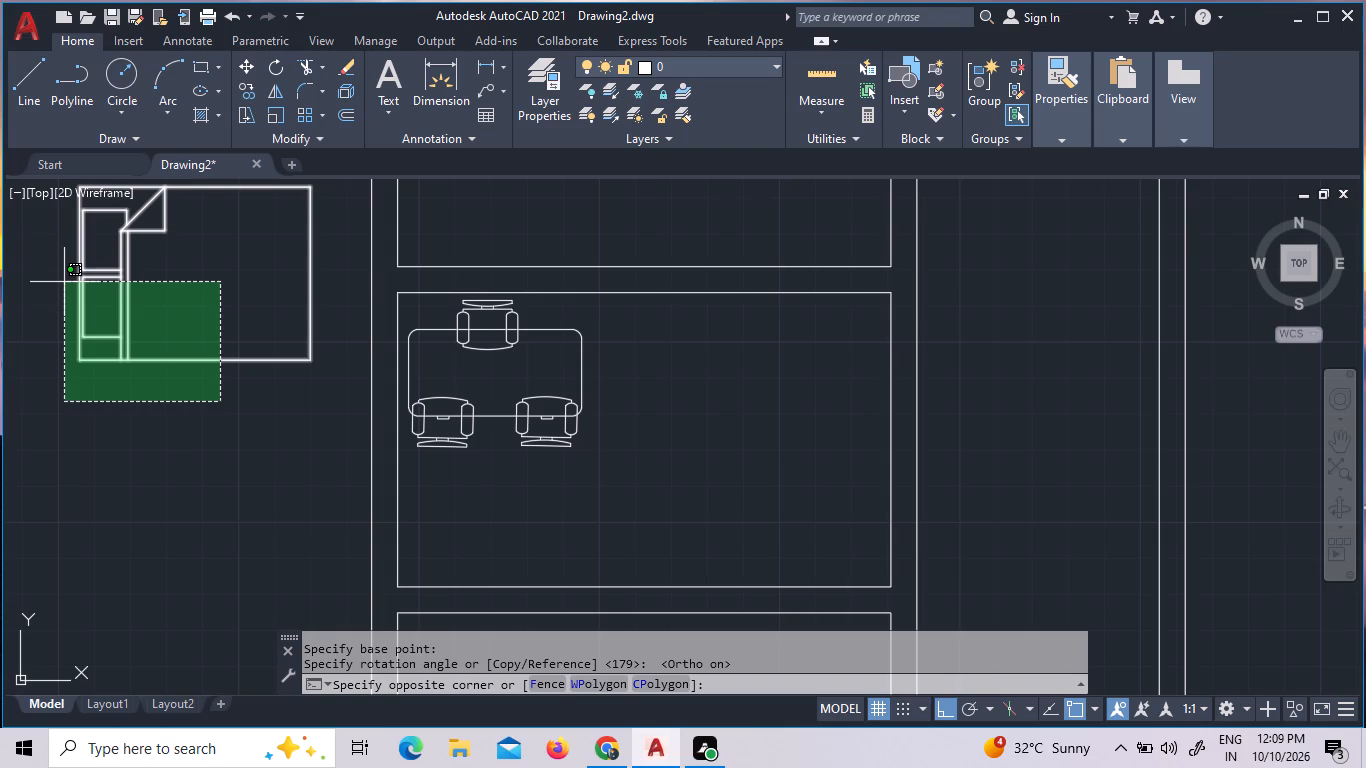
left_click(63, 282)
right_click(164, 299)
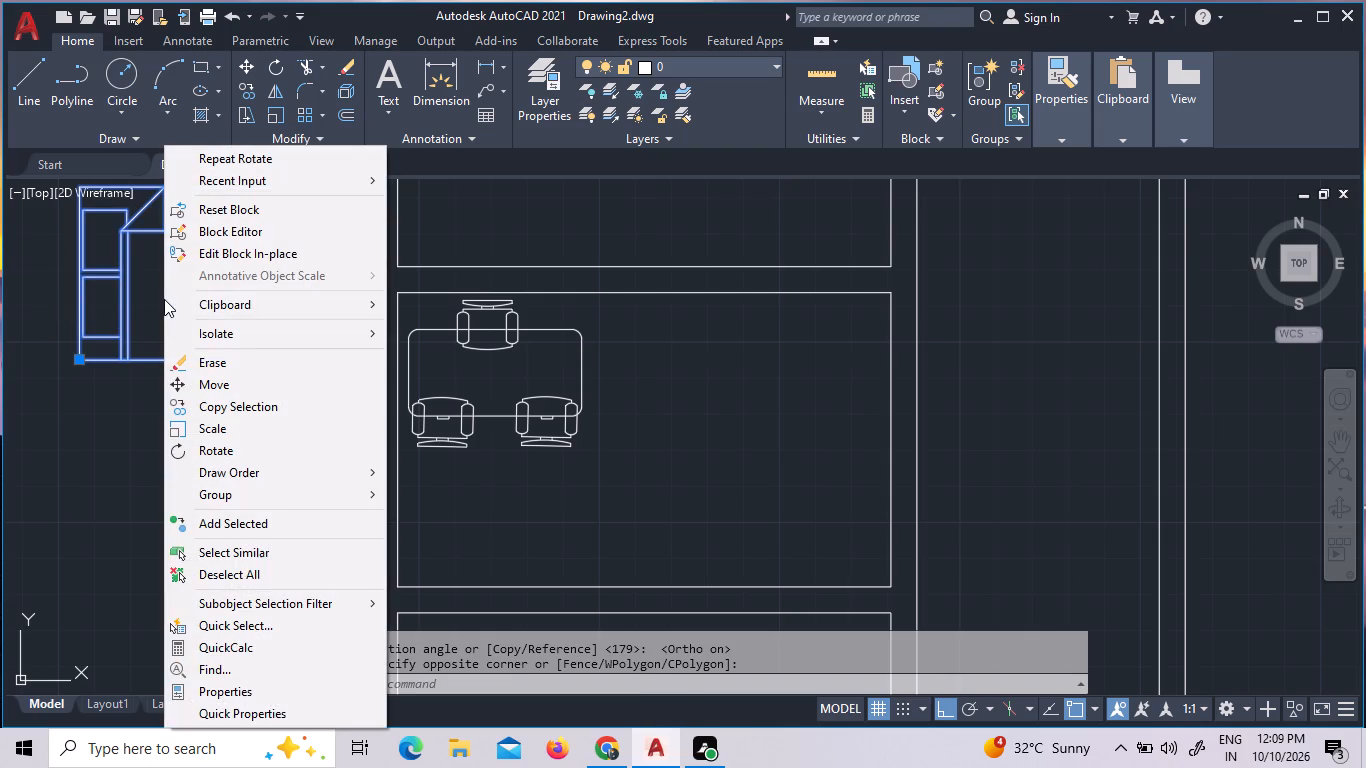
left_click(213, 431)
left_click(80, 357)
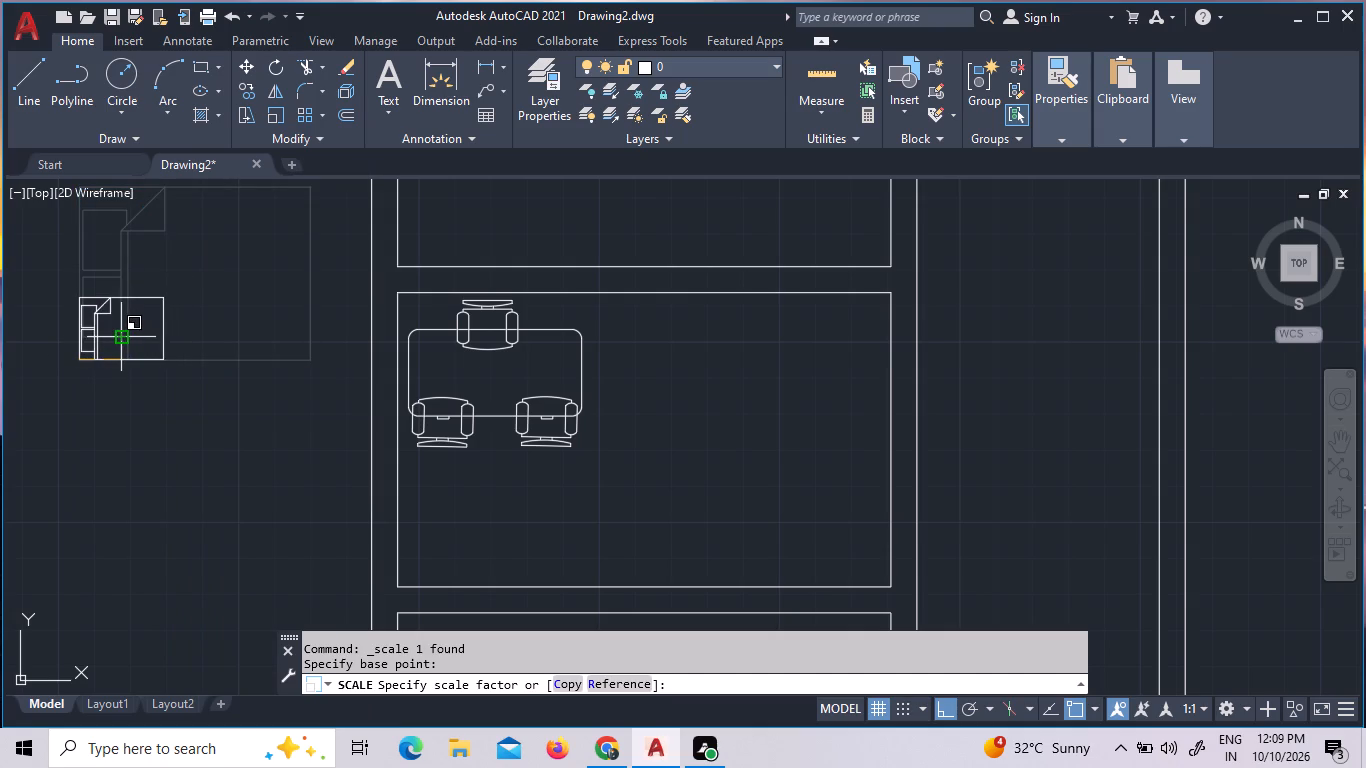
left_click(116, 335)
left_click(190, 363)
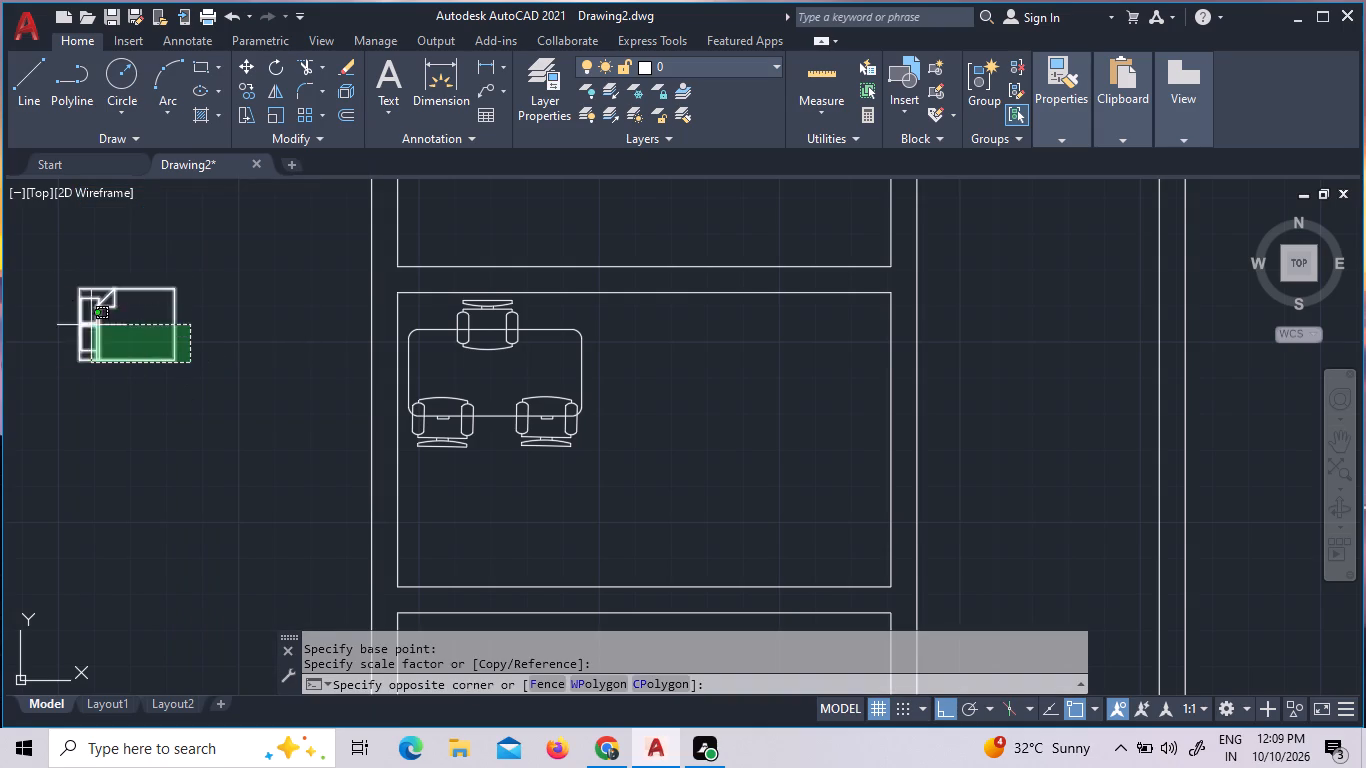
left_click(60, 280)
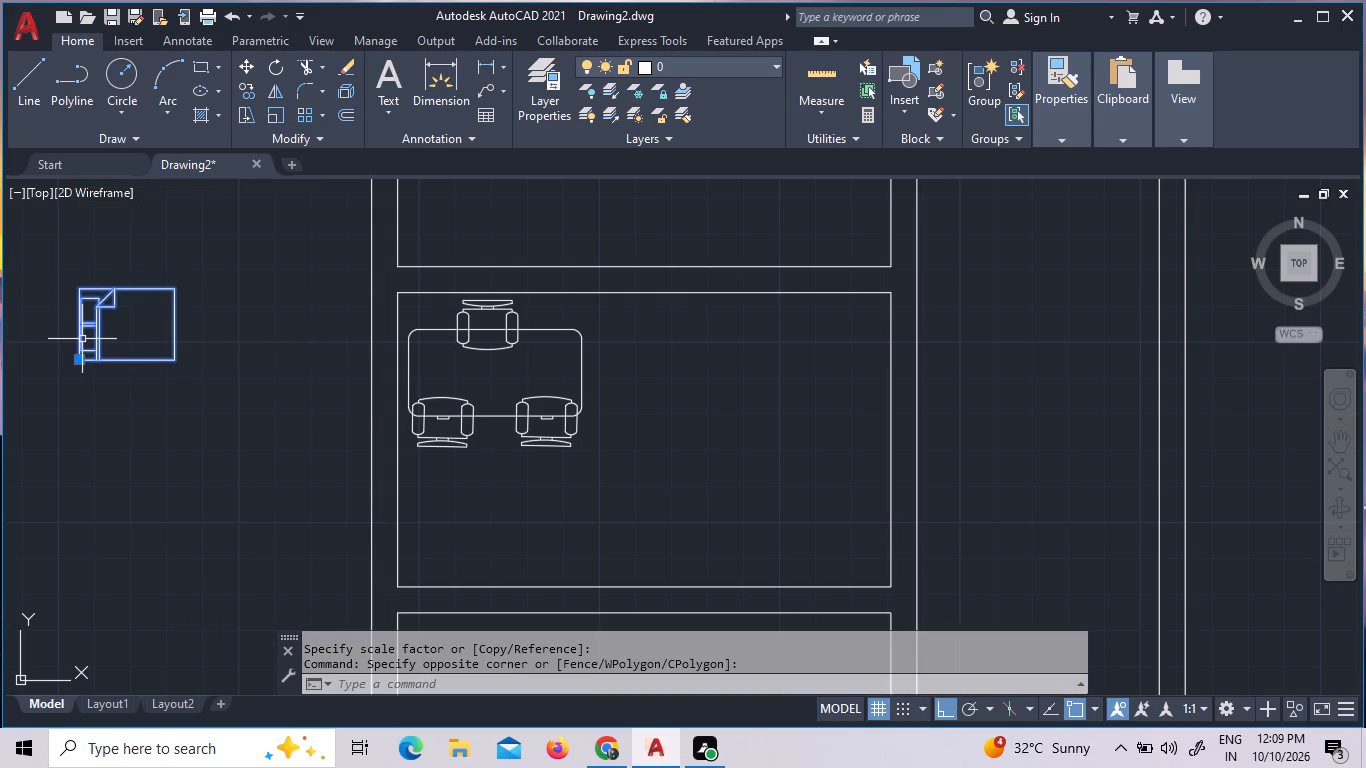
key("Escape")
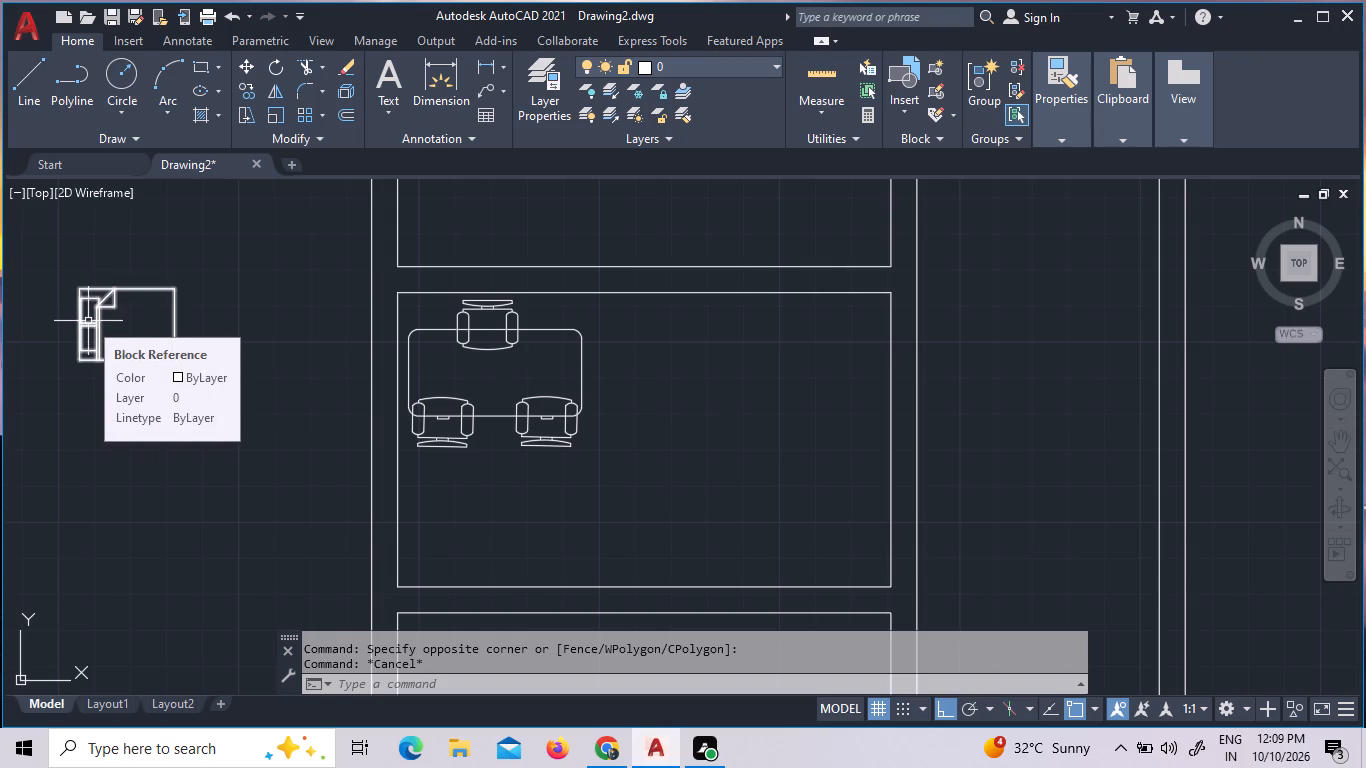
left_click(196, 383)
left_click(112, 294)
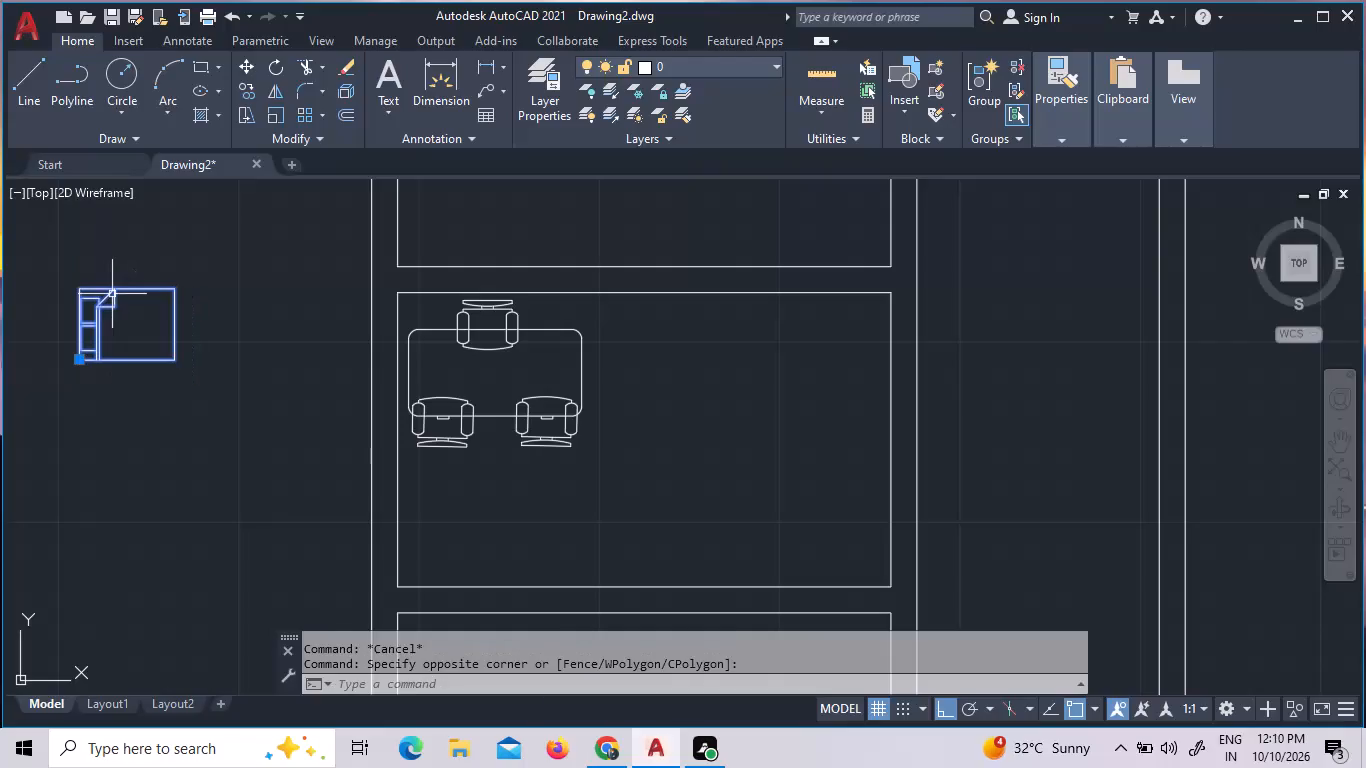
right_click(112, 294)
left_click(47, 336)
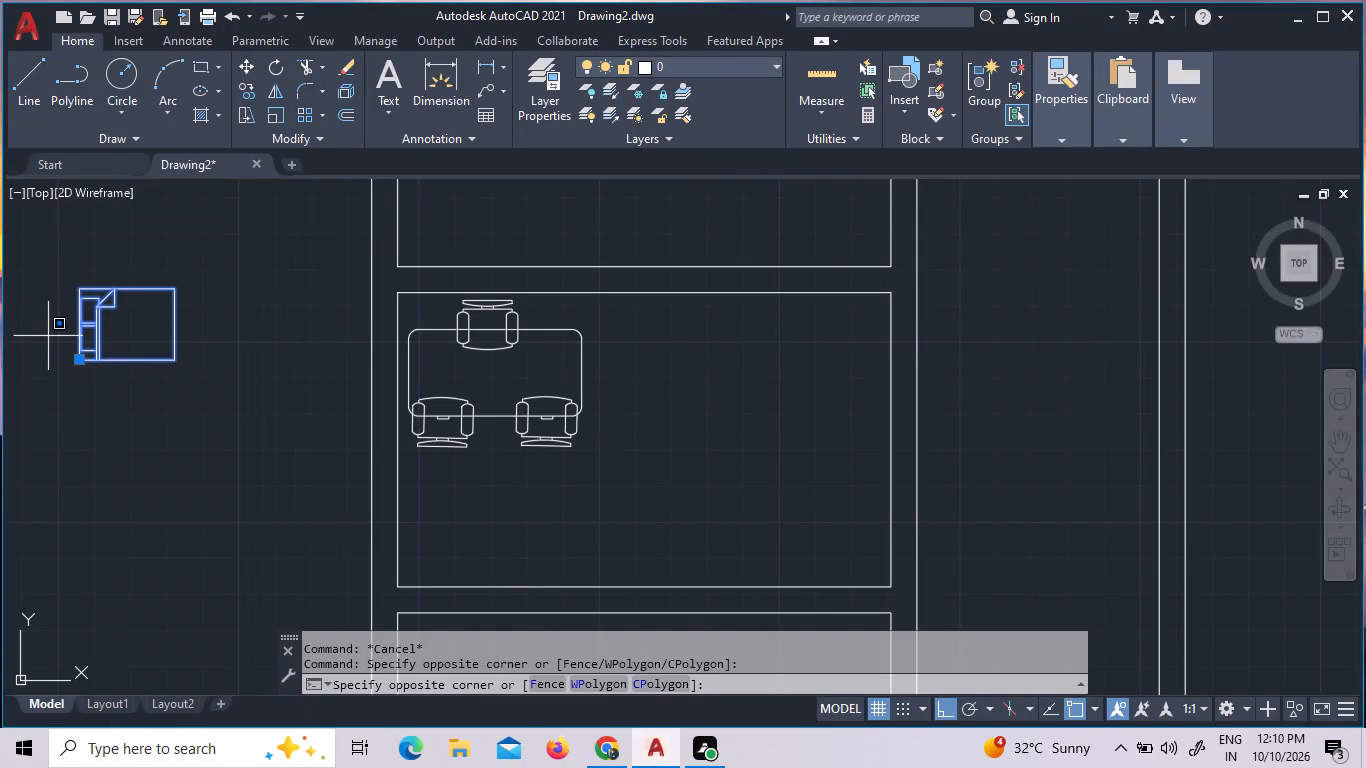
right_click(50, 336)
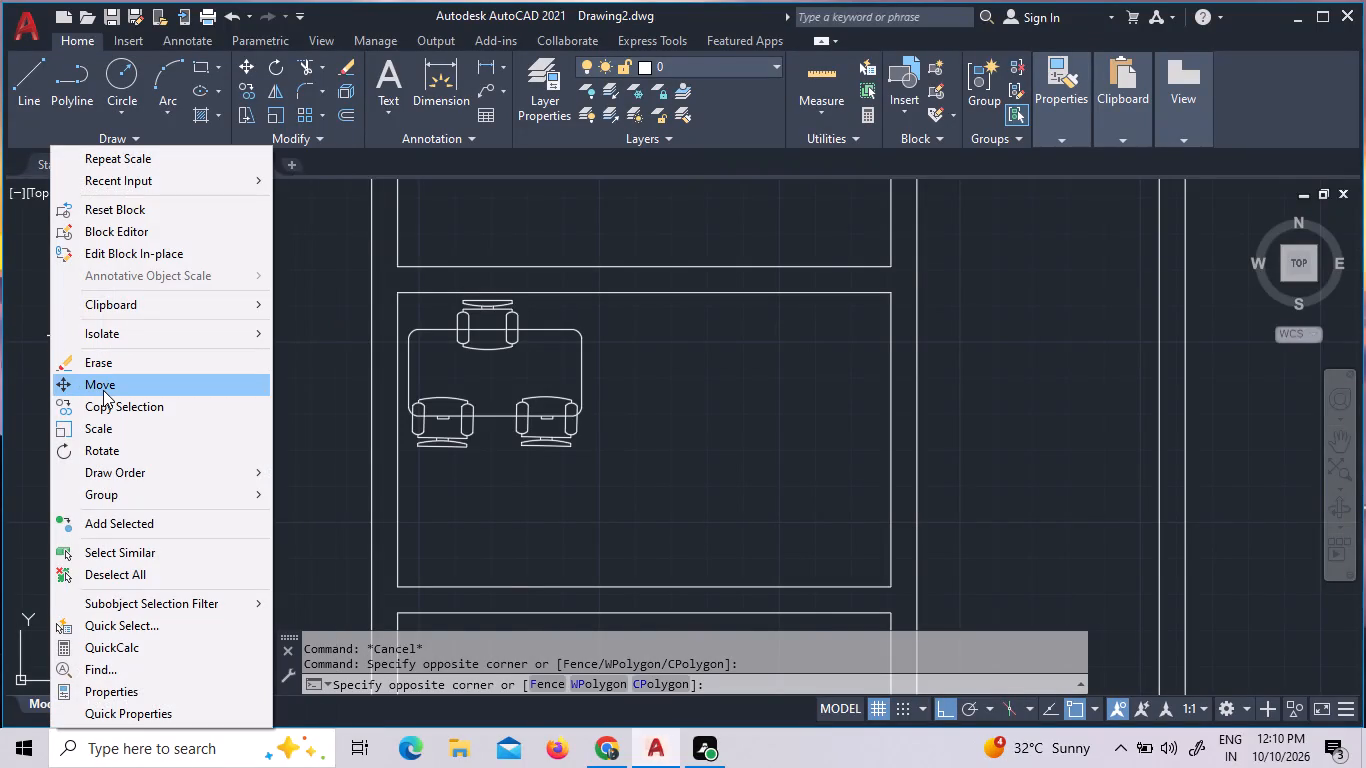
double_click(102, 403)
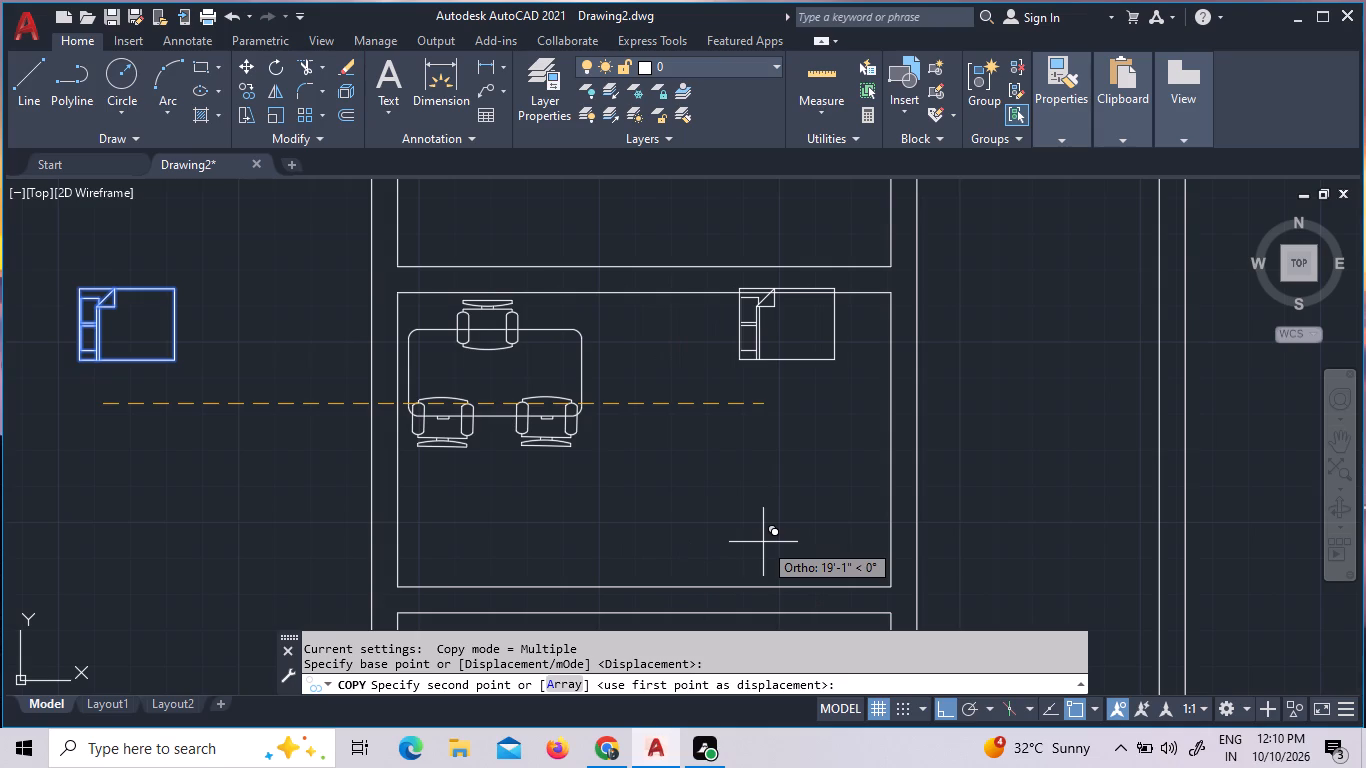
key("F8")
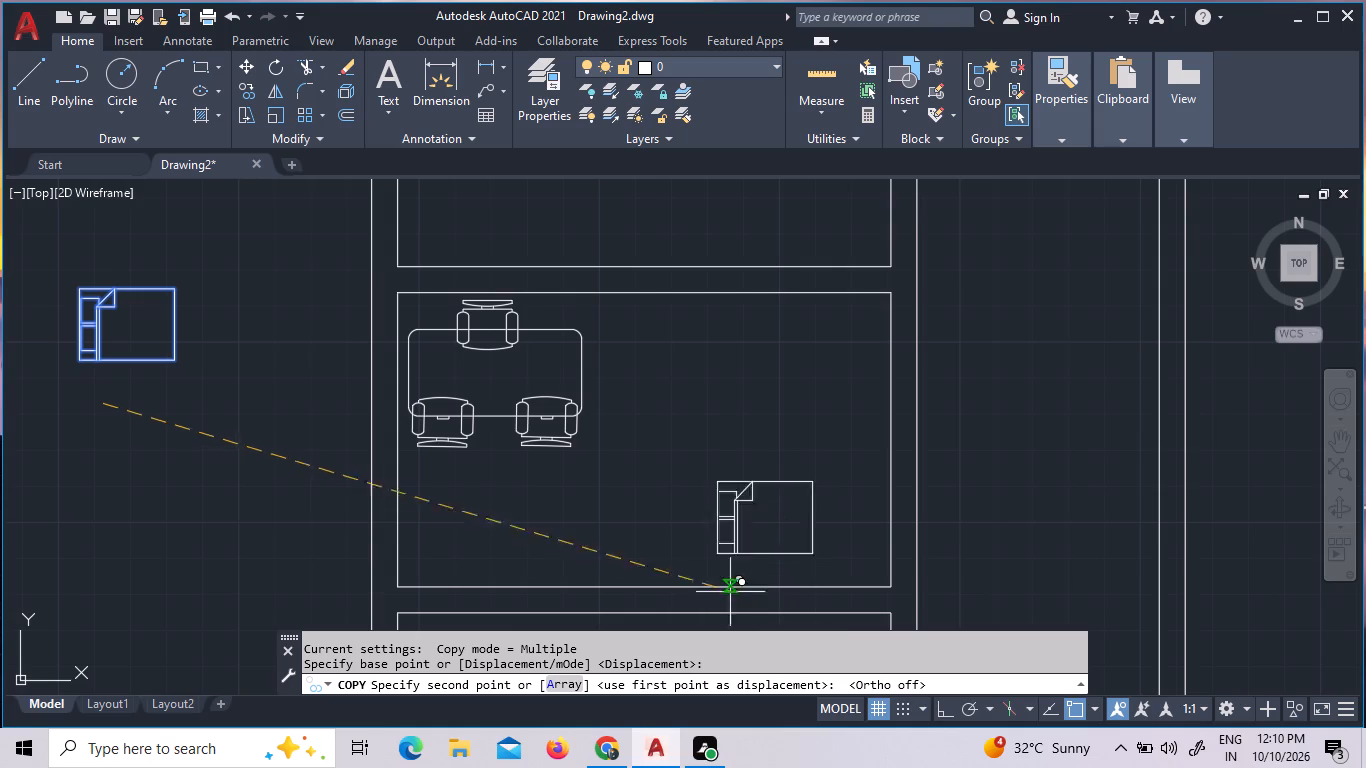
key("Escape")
Open DesignCenter, widen its folder list and examine the blocks in Kitchens.dwg.
type("dc")
key("space")
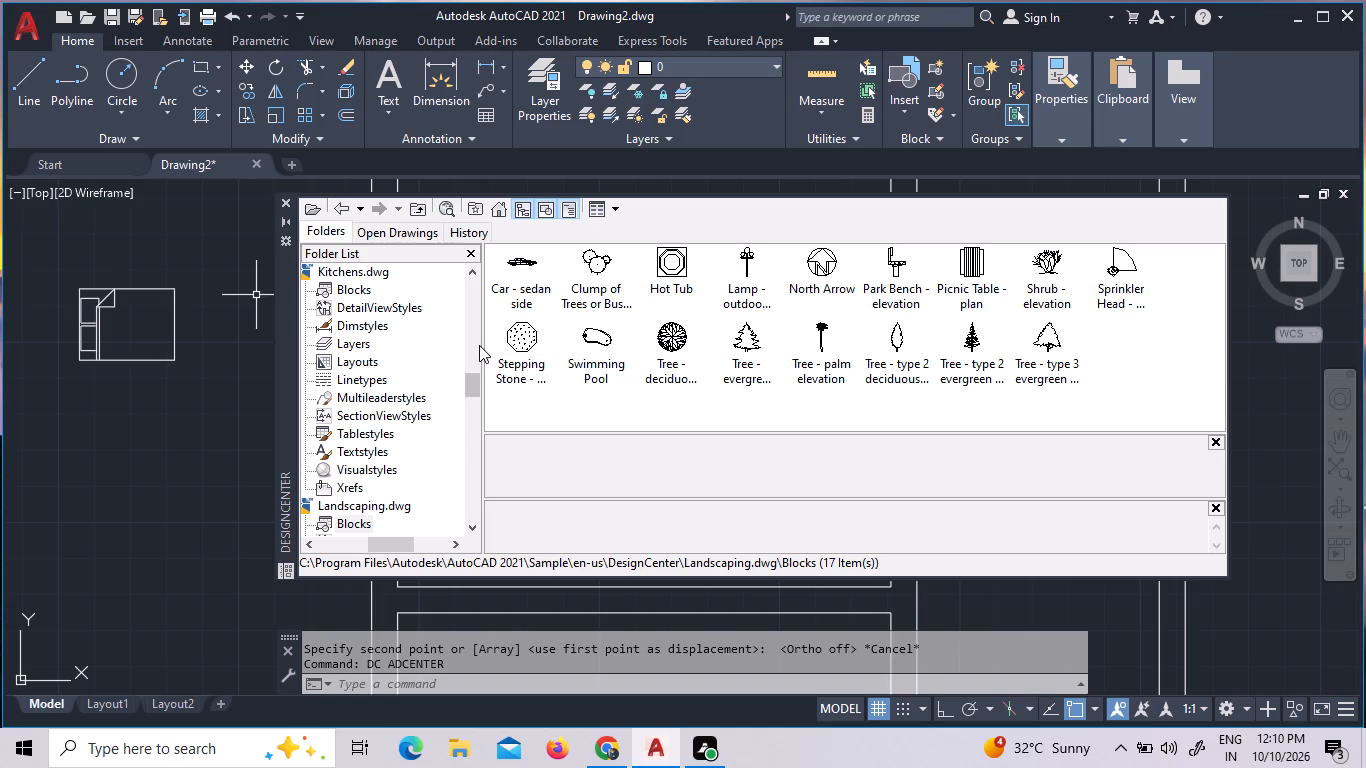
left_click_drag(482, 335, 490, 337)
left_click_drag(490, 337, 540, 354)
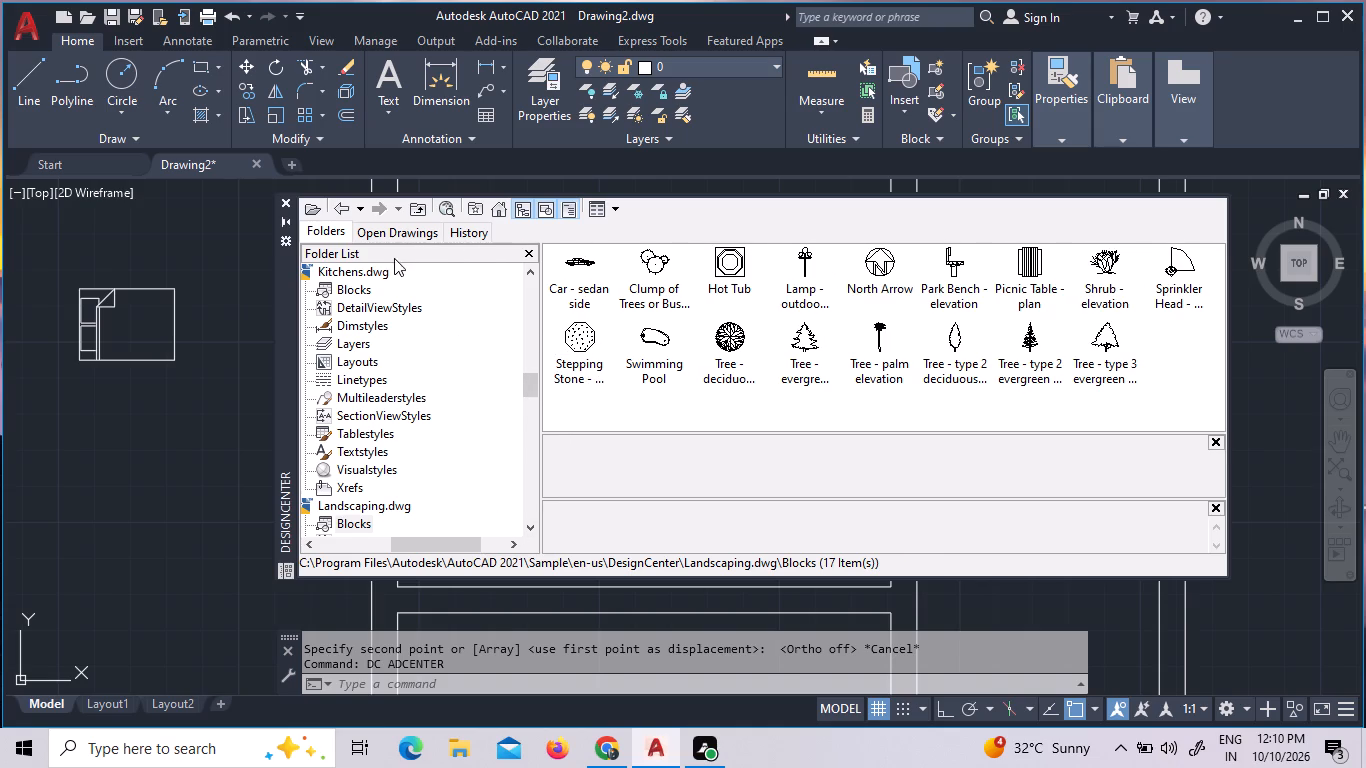
left_click(308, 548)
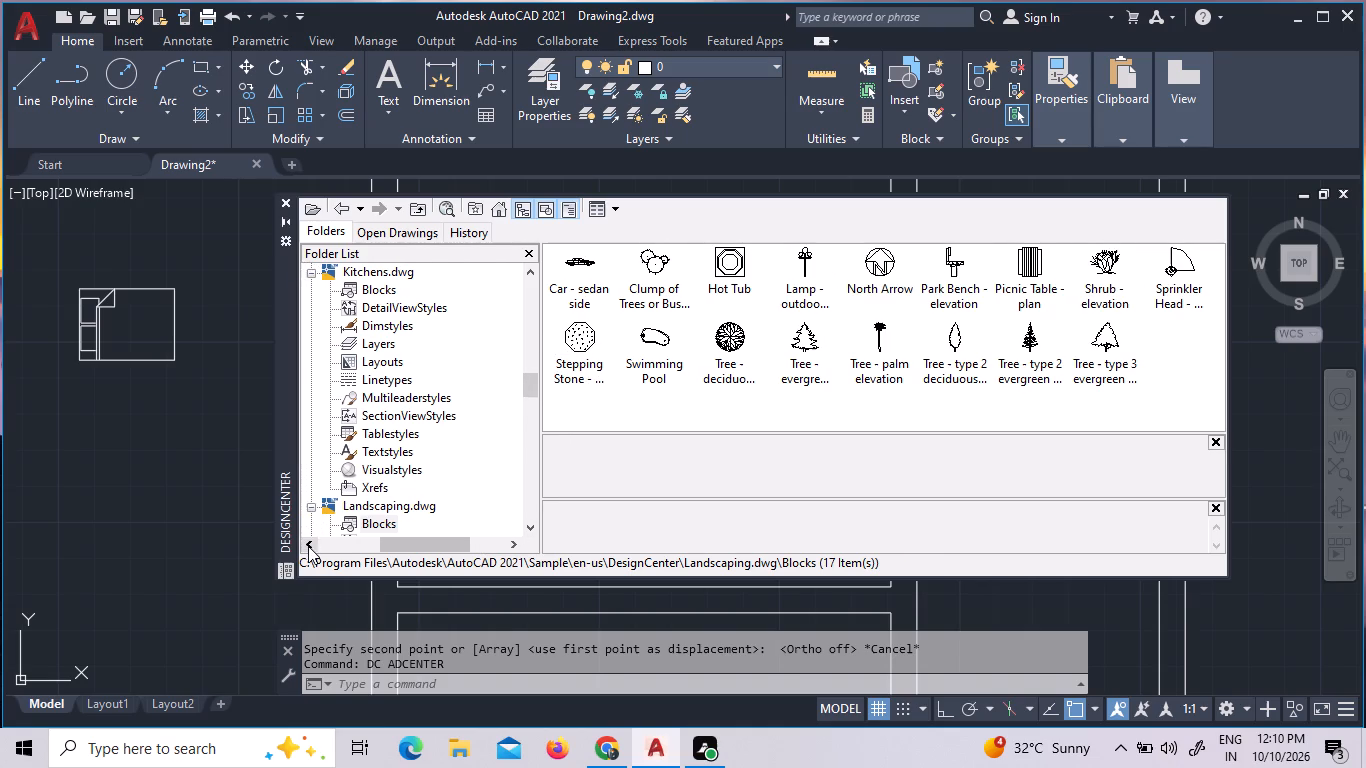
left_click(308, 546)
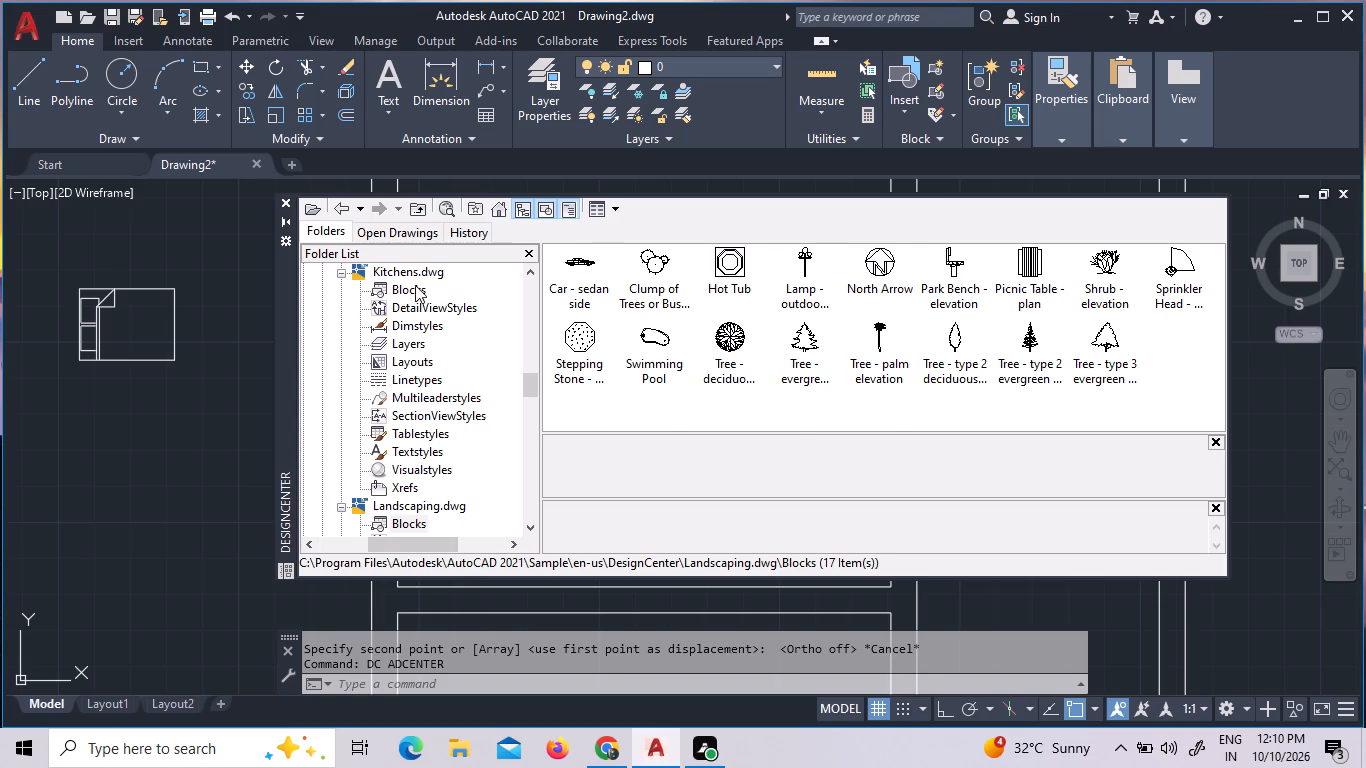
double_click(415, 285)
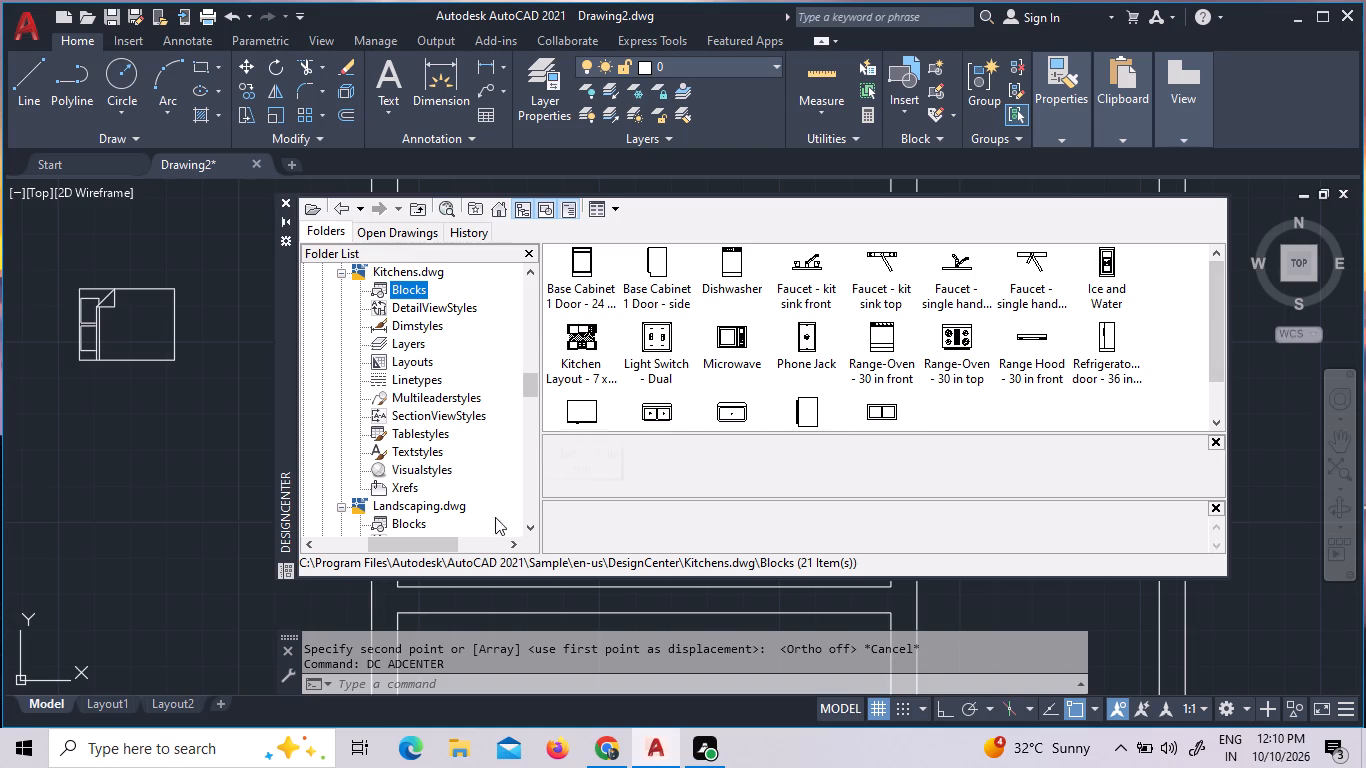
Collapse the Landscaping.dwg and Kitchens.dwg entries and examine the blocks in House Designer.dwg.
left_click(342, 504)
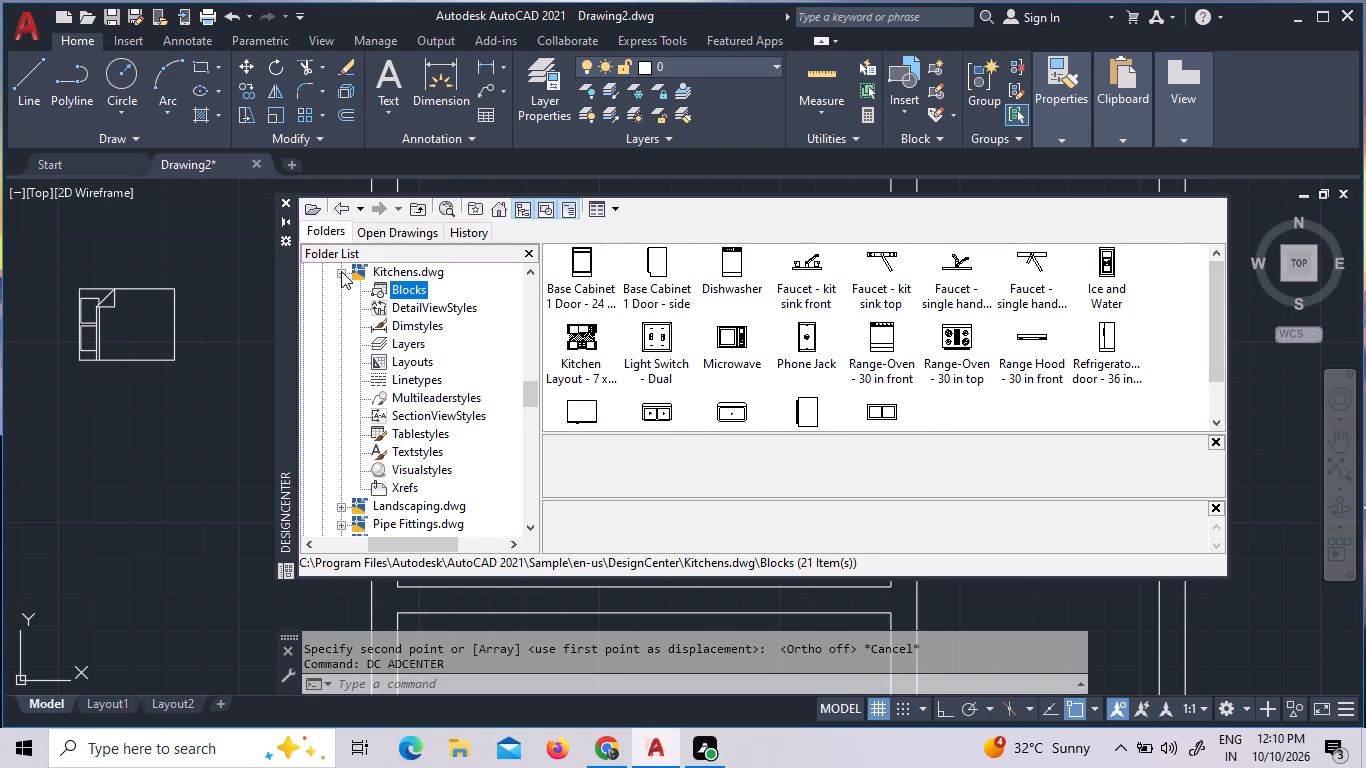
left_click(341, 271)
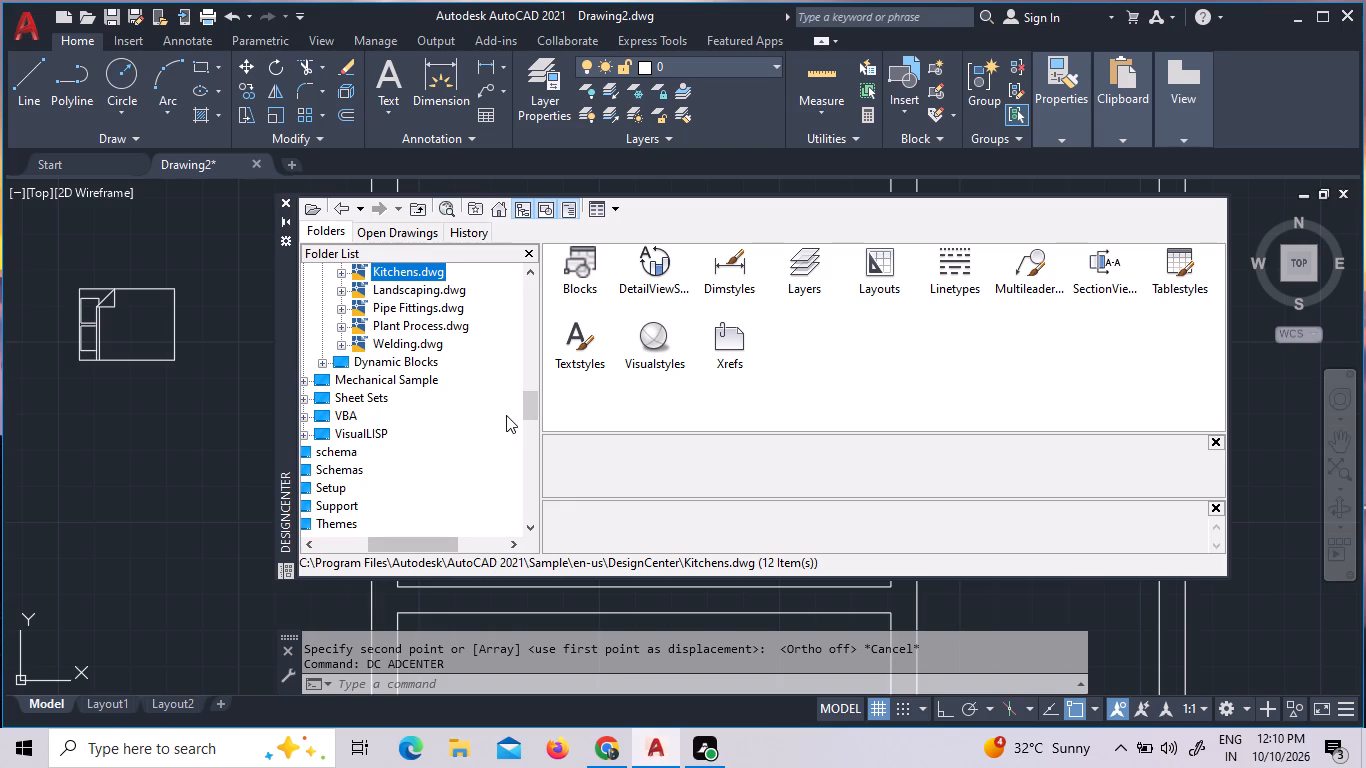
left_click_drag(532, 402, 532, 385)
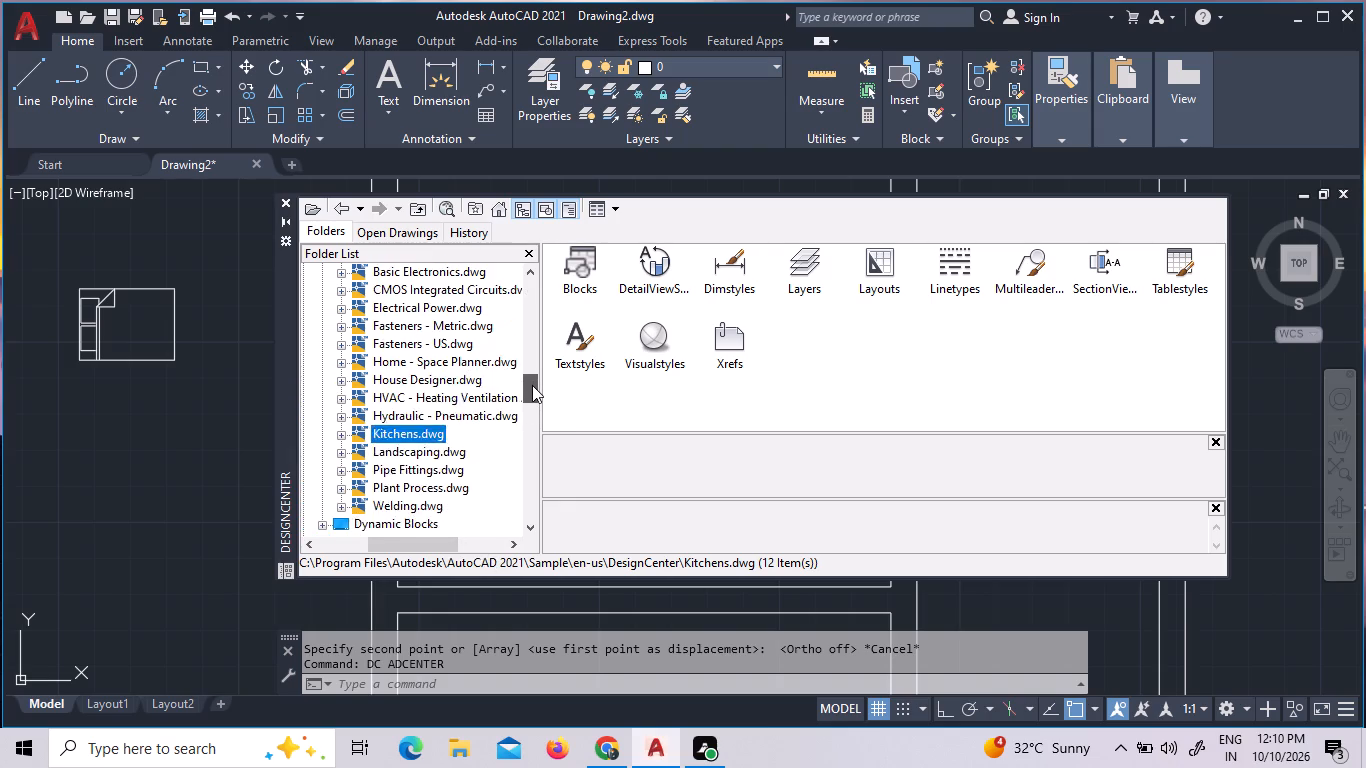
left_click_drag(532, 385, 532, 381)
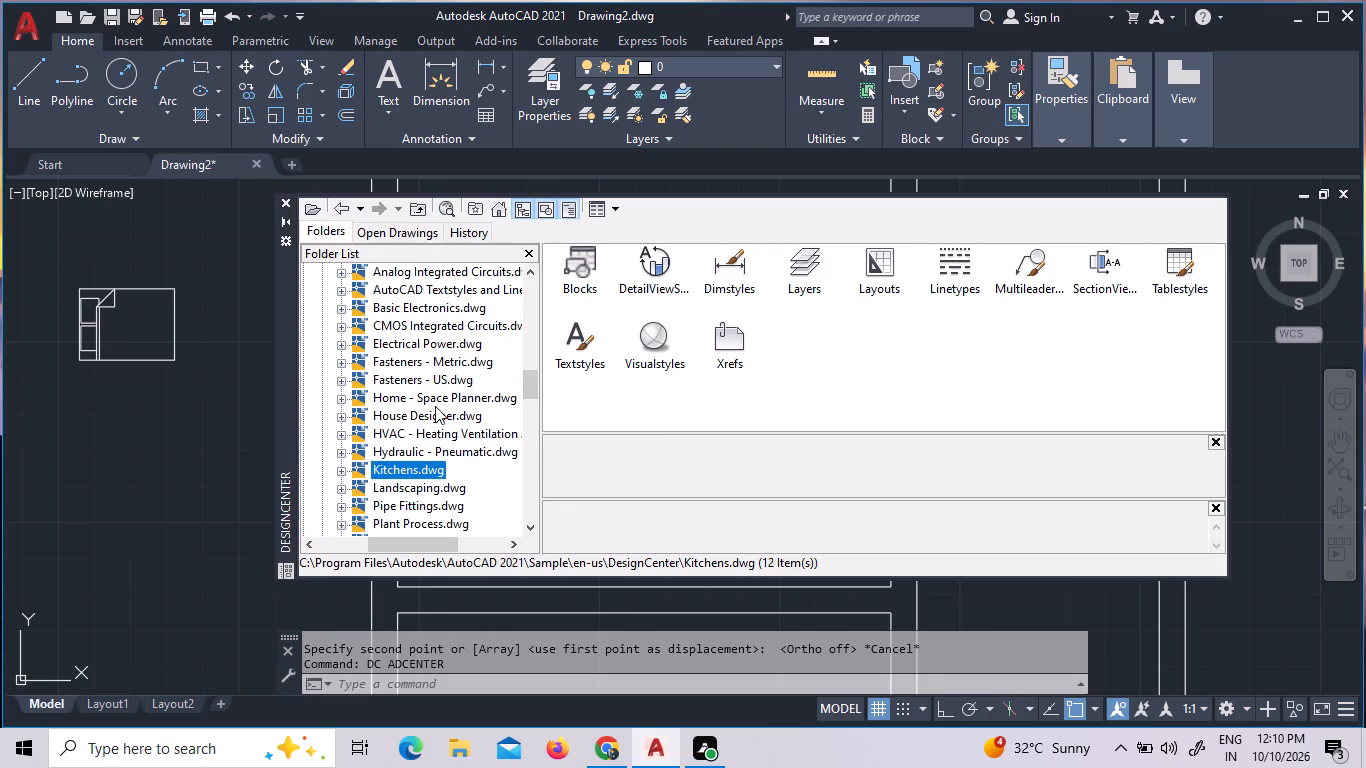
double_click(424, 414)
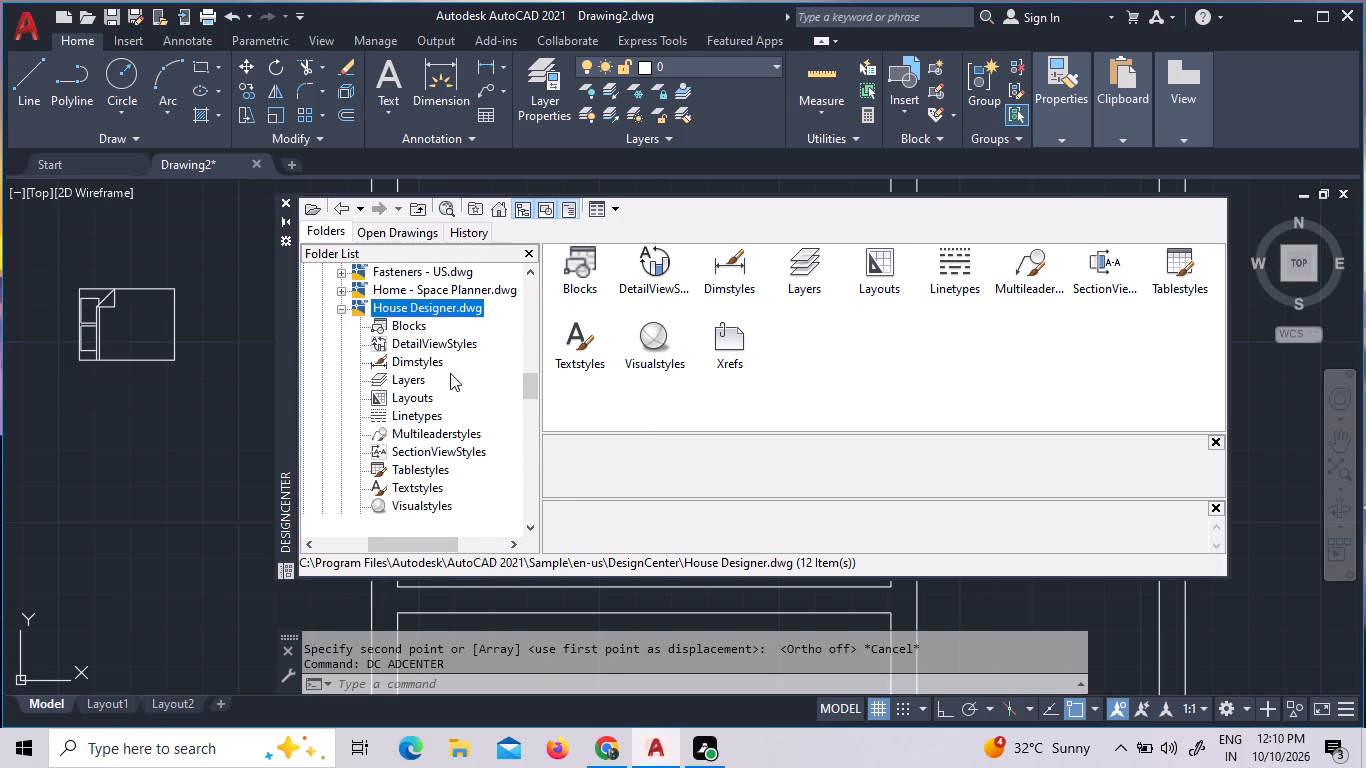
double_click(426, 322)
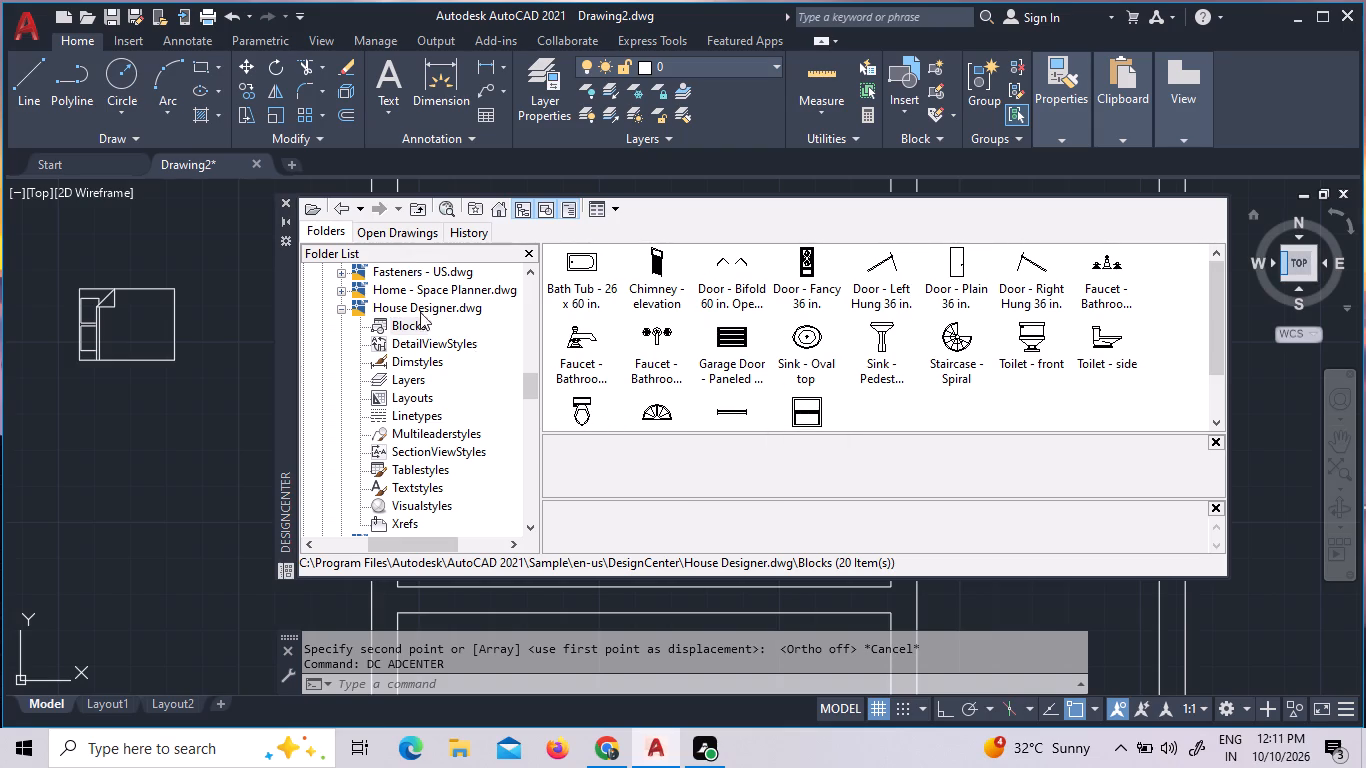
Look through the furniture blocks in Home - Space Planner.dwg.
left_click(389, 285)
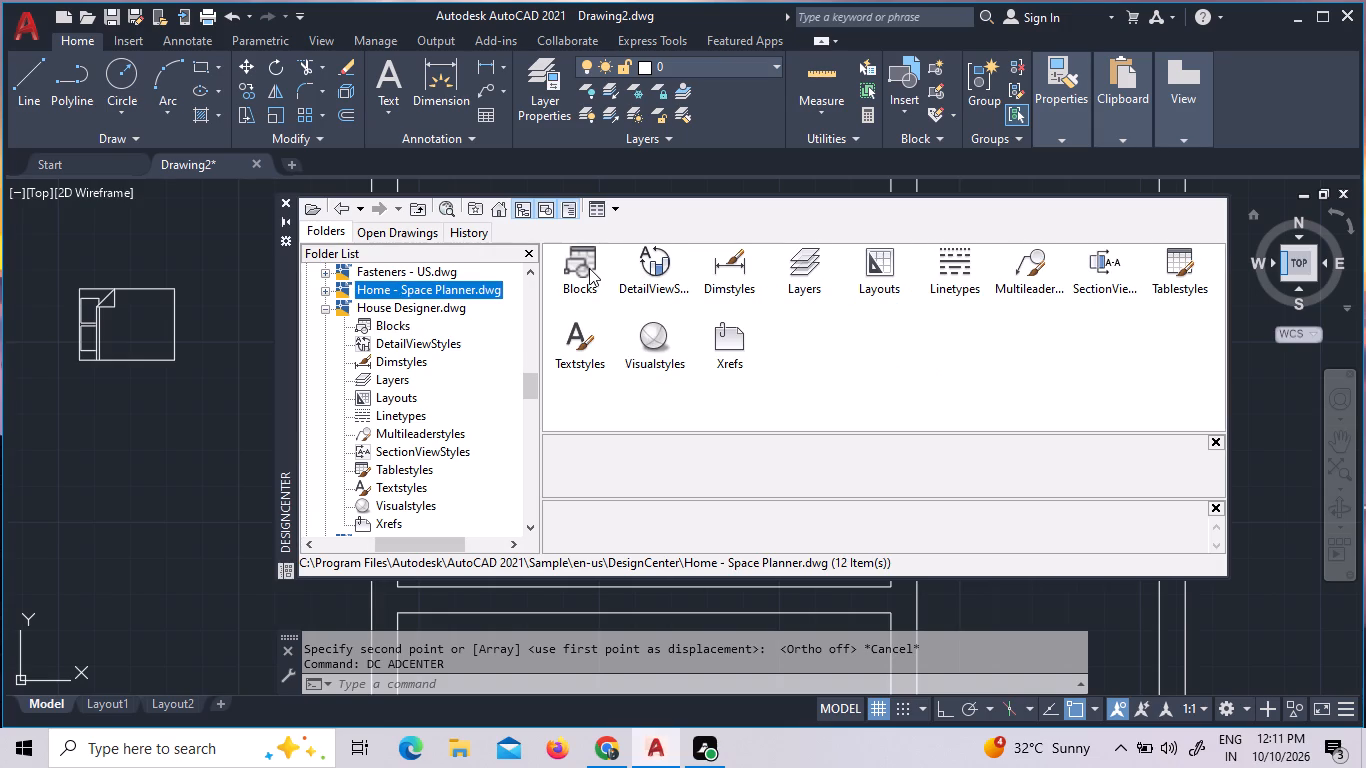
double_click(589, 268)
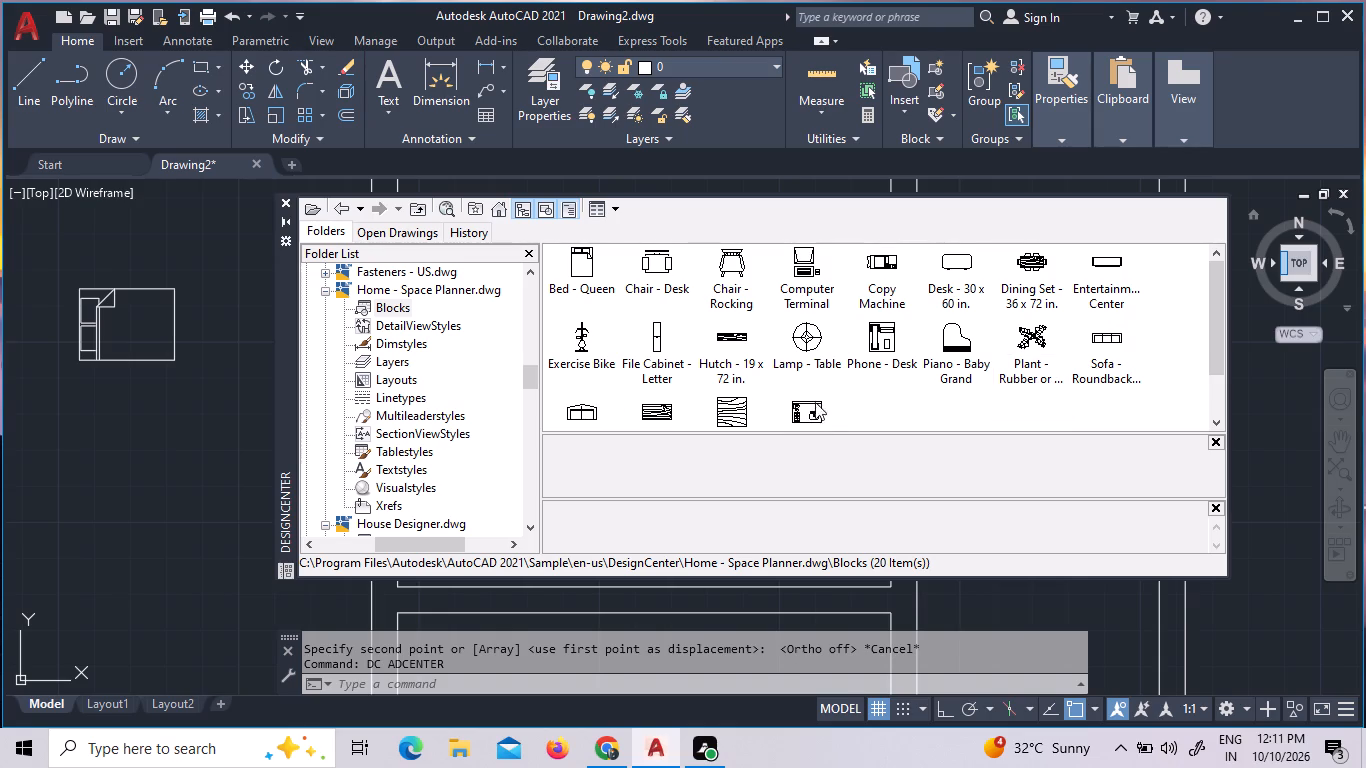
left_click_drag(1221, 346, 1228, 393)
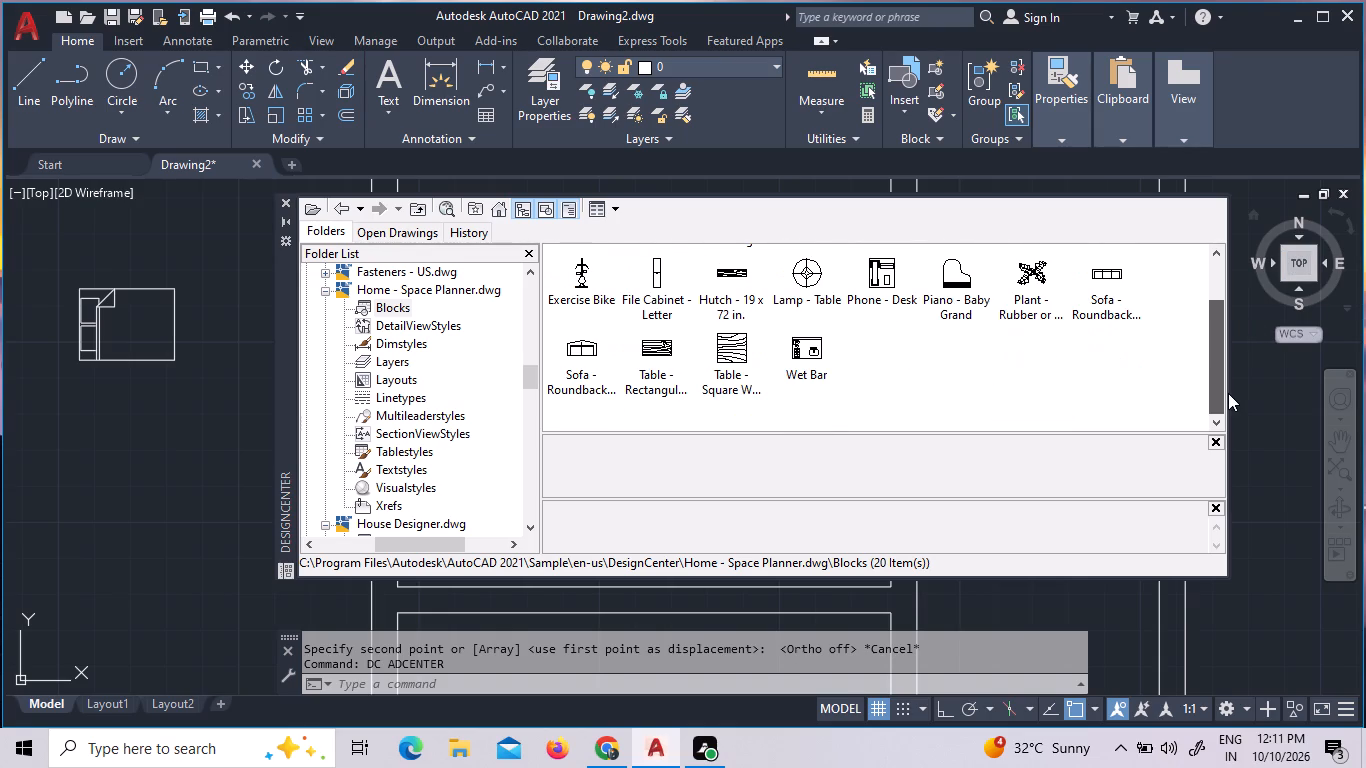
left_click_drag(1228, 393, 1220, 336)
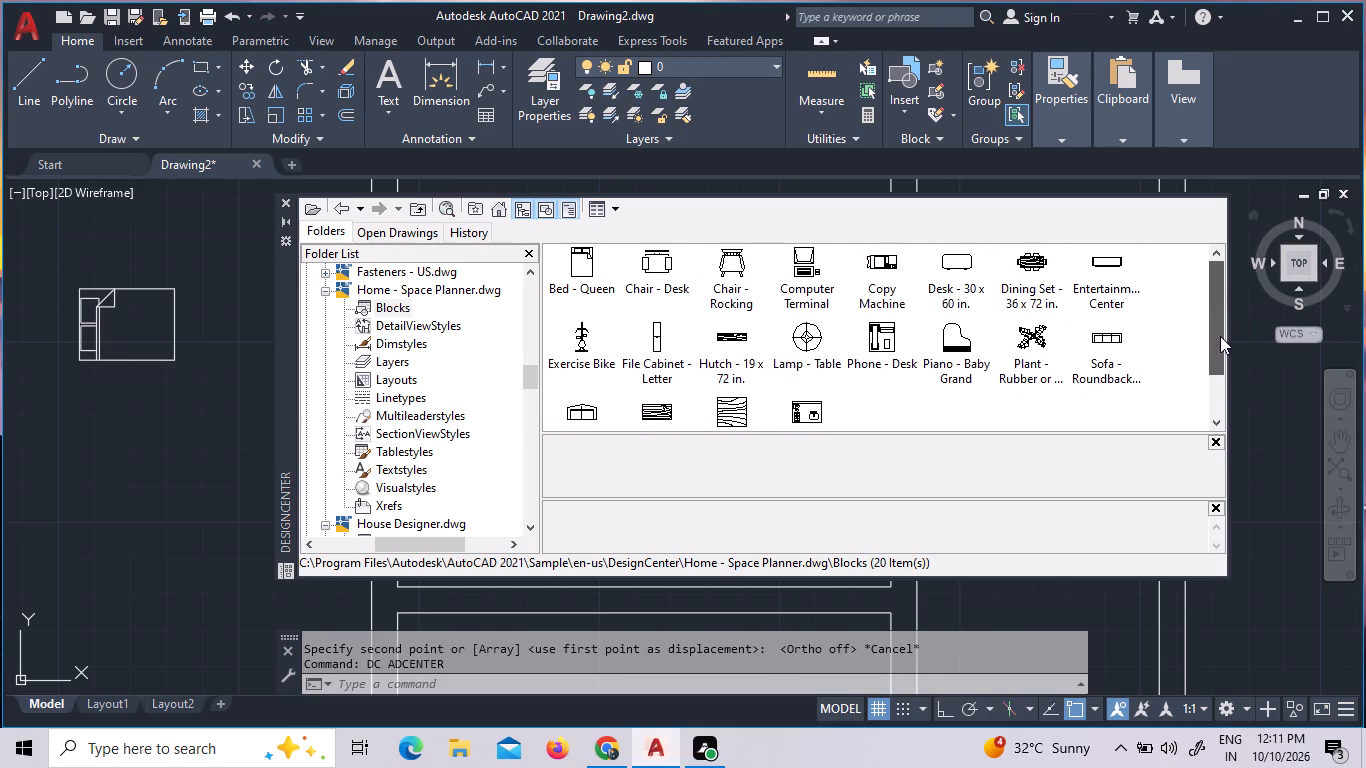
left_click_drag(1220, 336, 1219, 324)
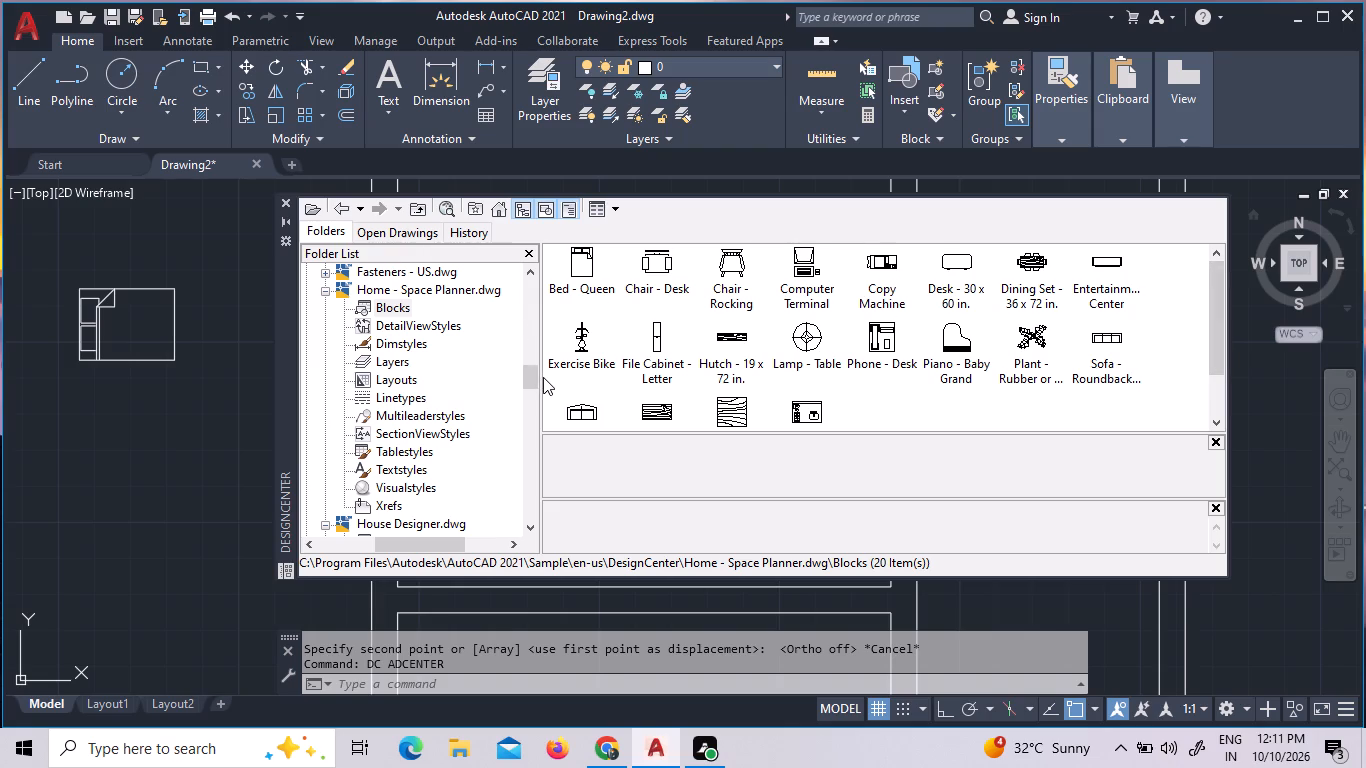
Check the blocks of AutoCAD Textstyles and Linetypes.dwg and Basic Electronics.dwg in DesignCenter.
left_click_drag(526, 380, 535, 383)
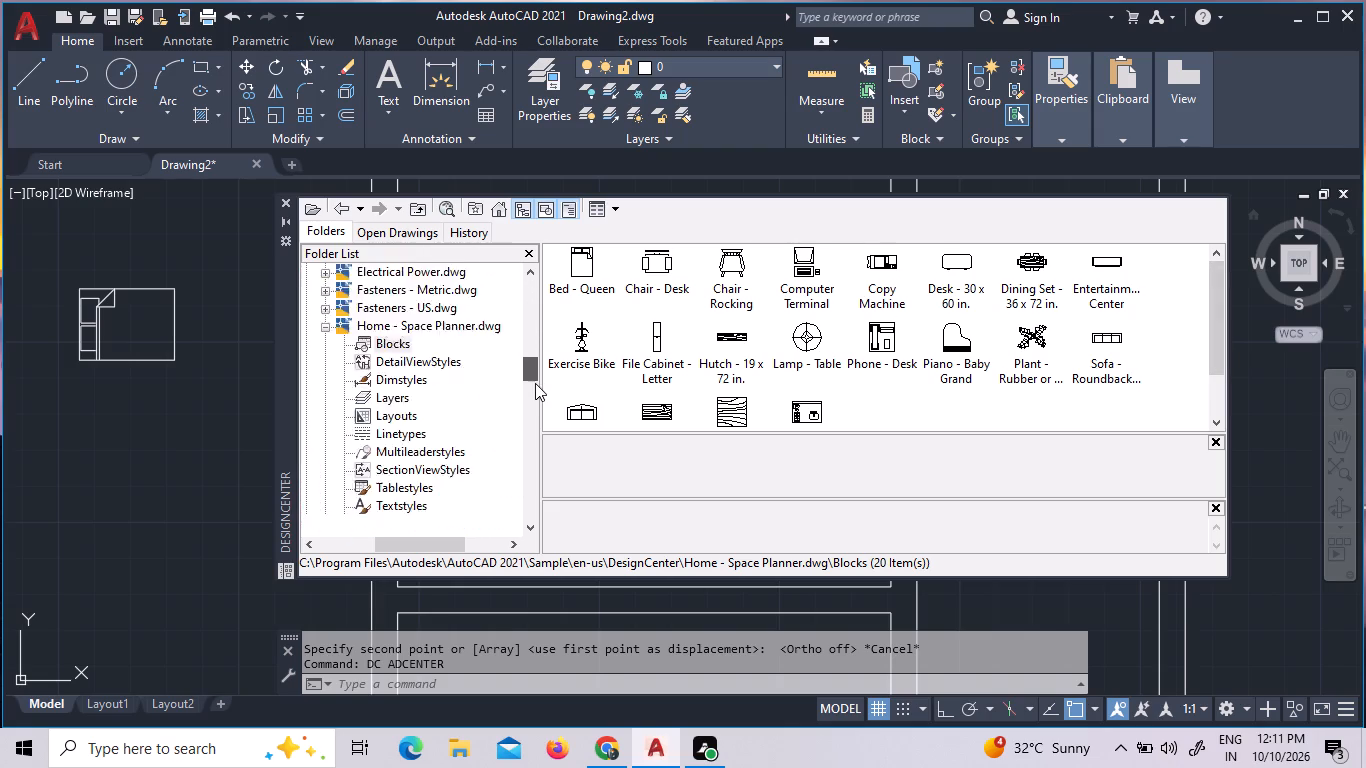
left_click_drag(535, 383, 536, 370)
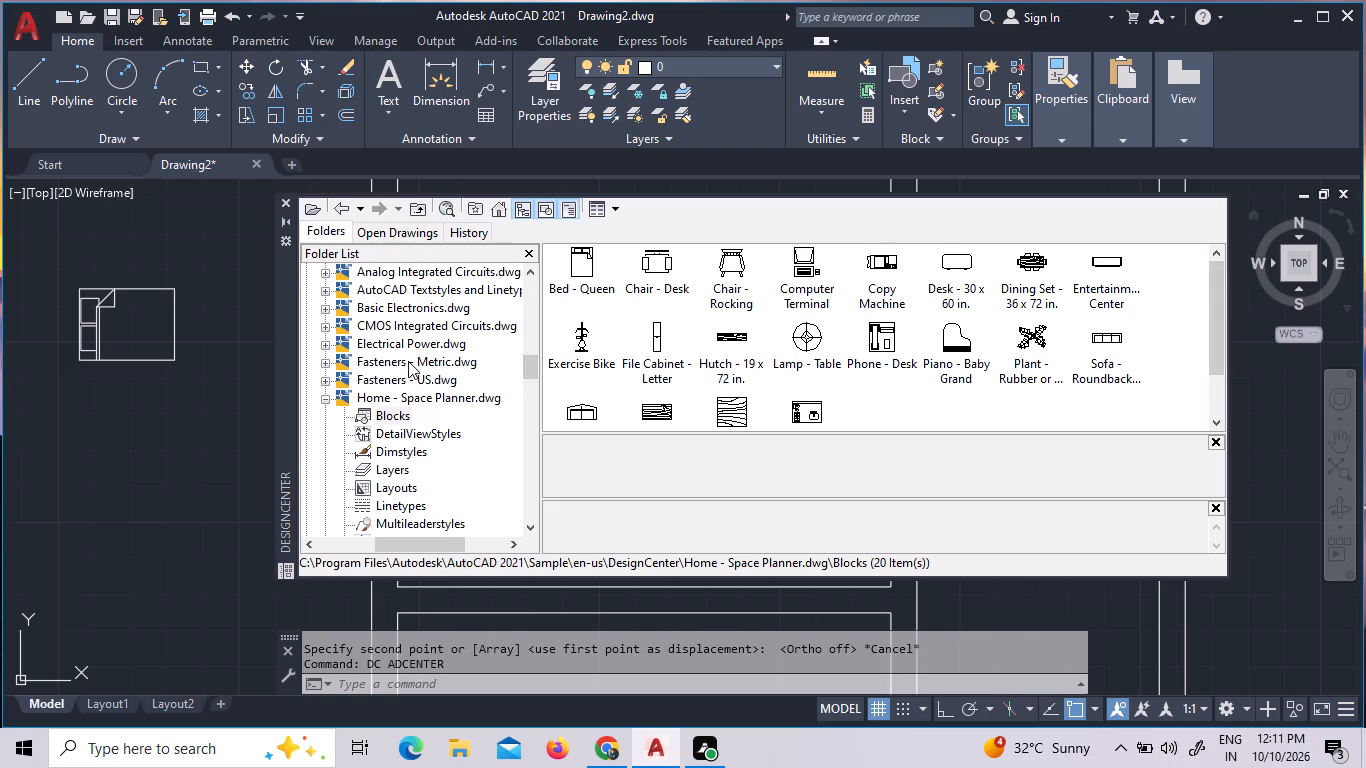
left_click(396, 375)
left_click(396, 357)
left_click(409, 302)
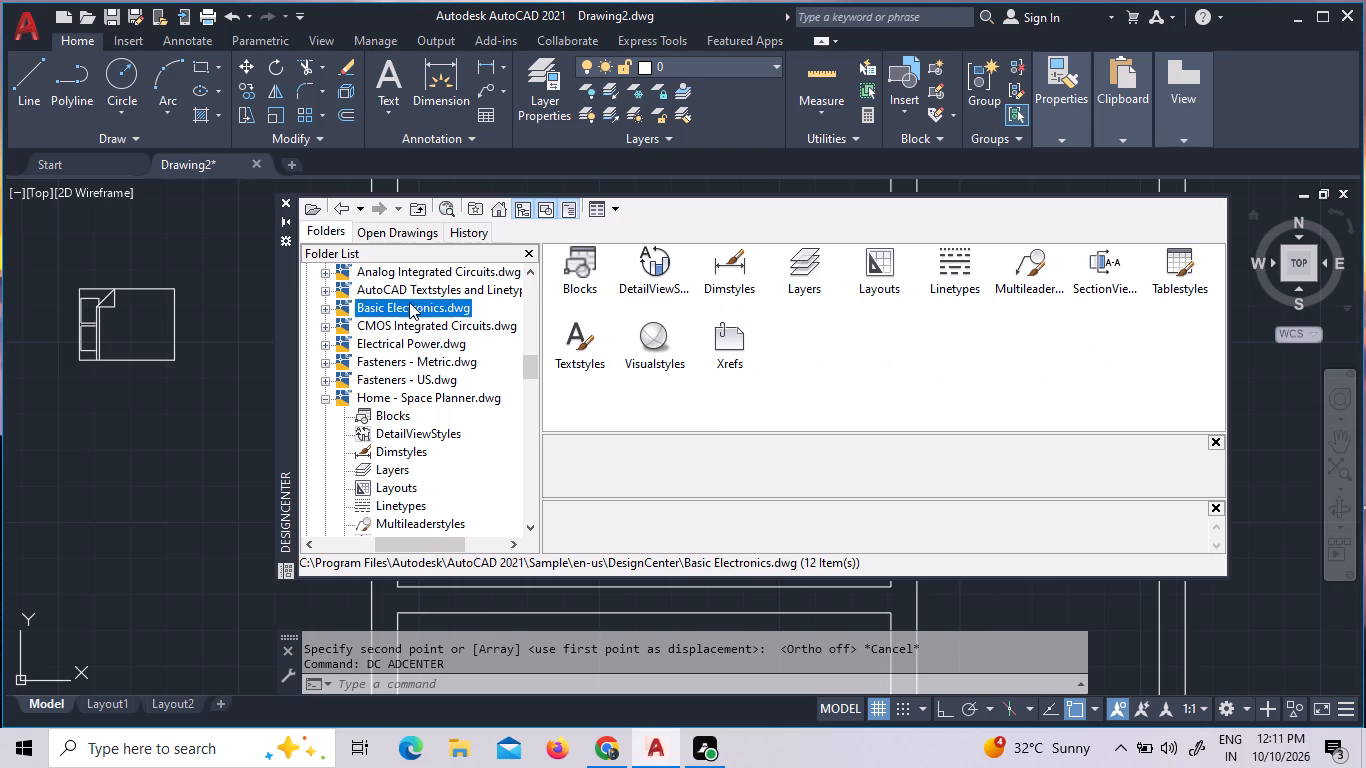
left_click(412, 280)
left_click(427, 291)
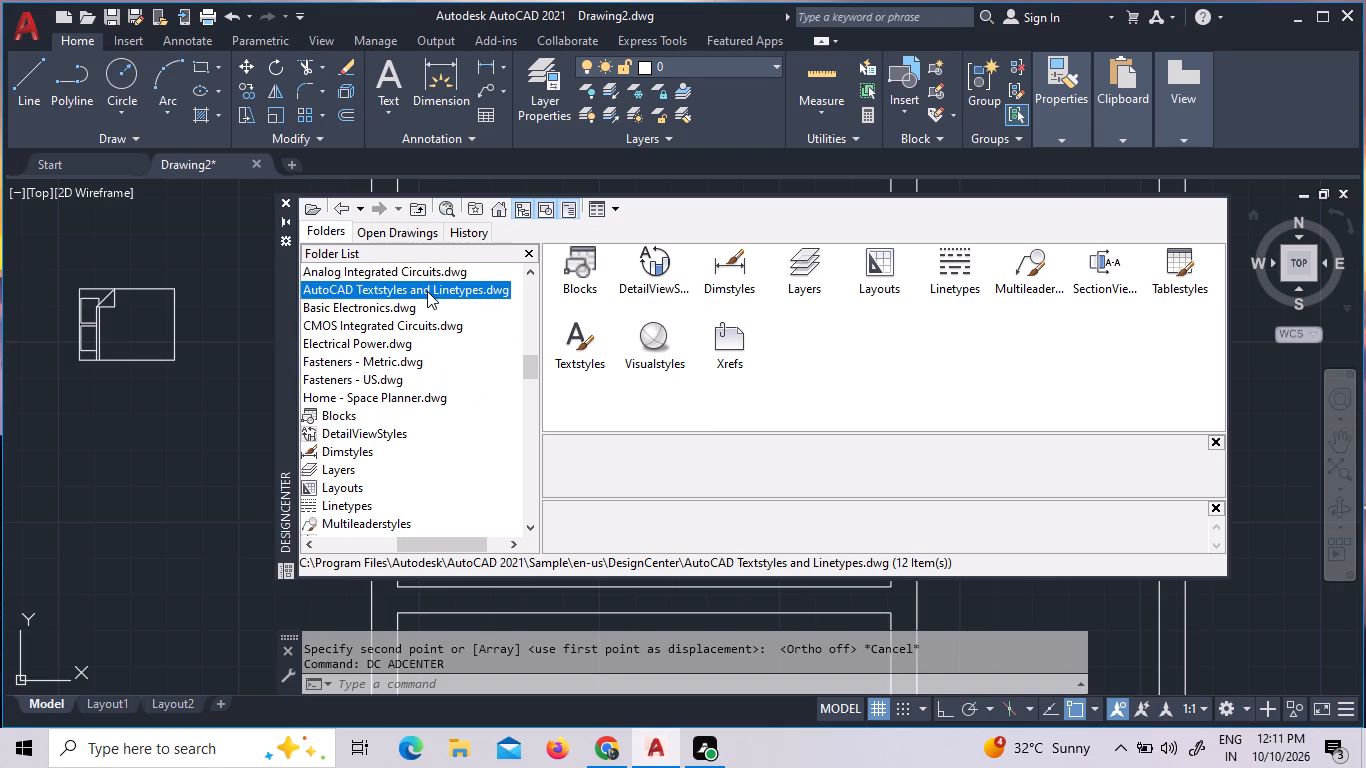
double_click(583, 265)
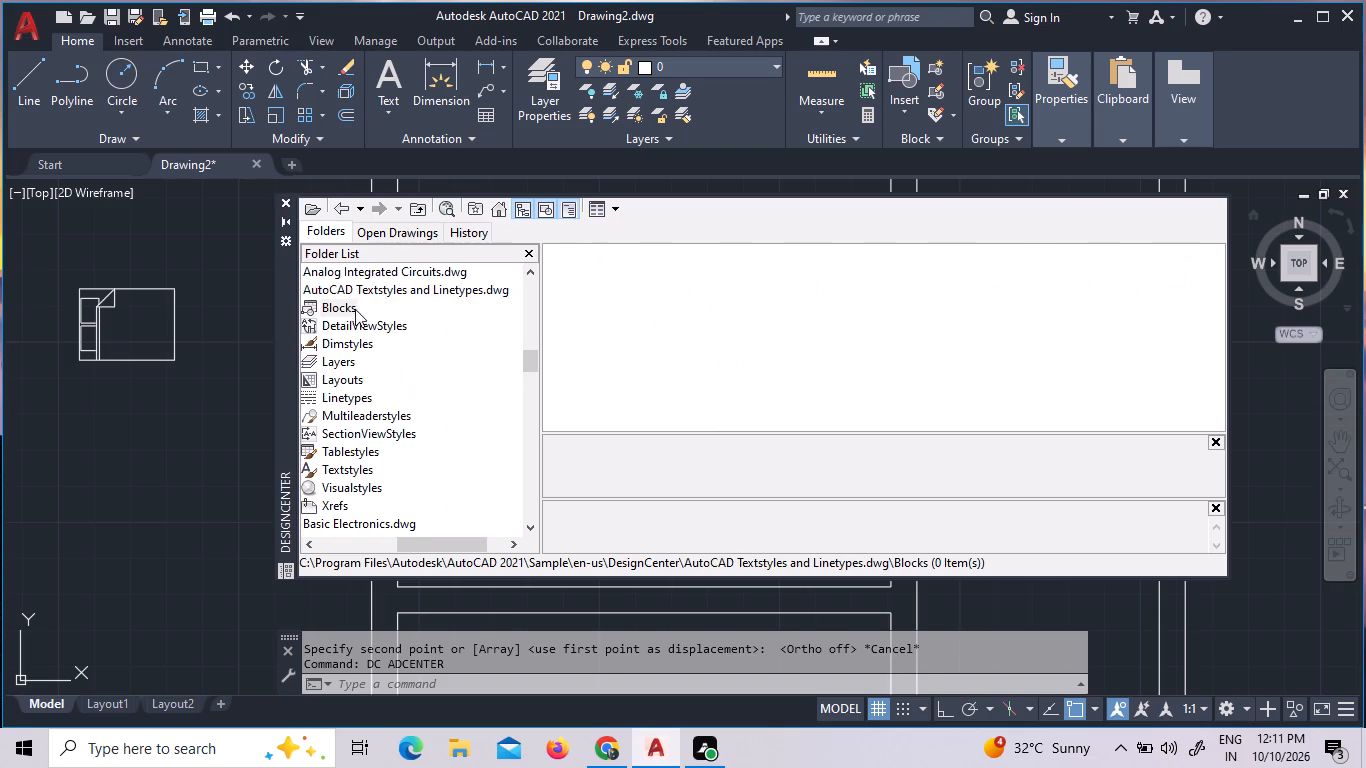
left_click_drag(437, 546, 393, 544)
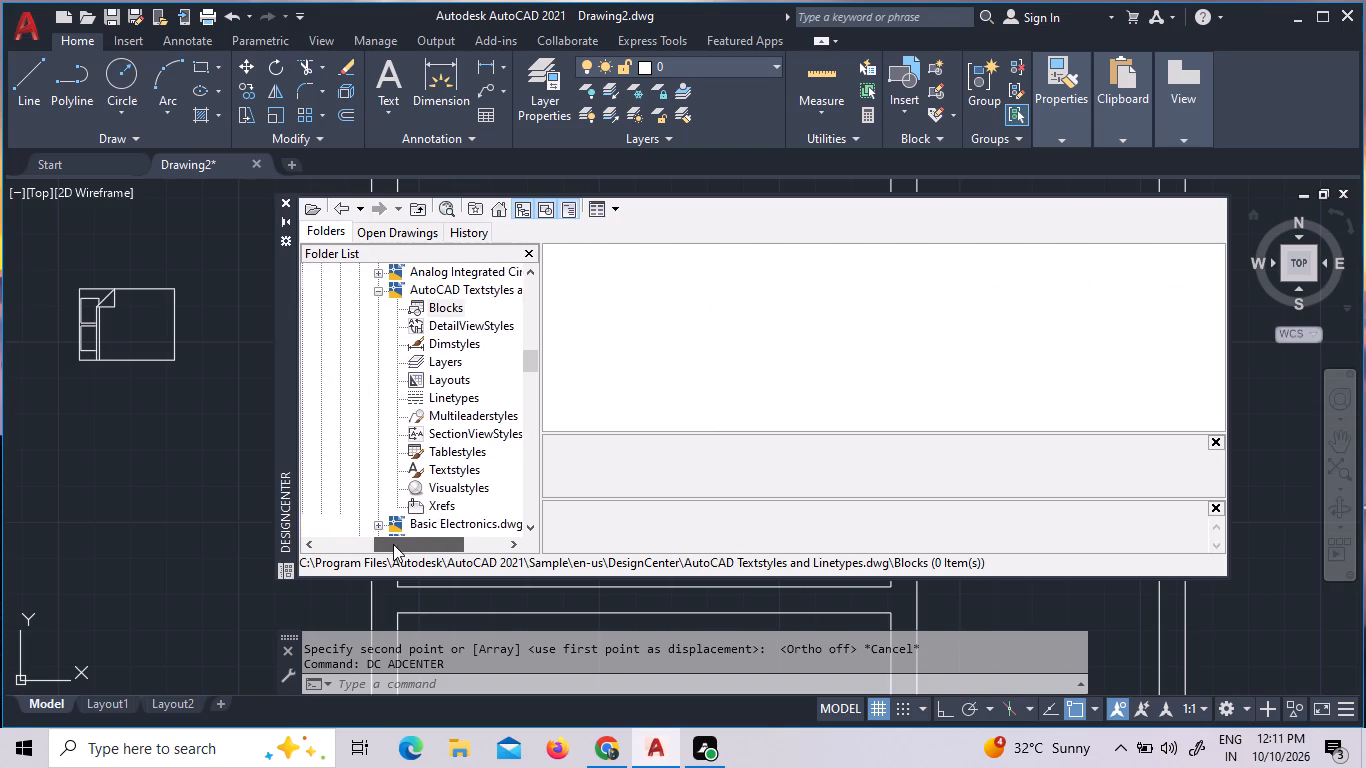
left_click_drag(393, 544, 389, 544)
left_click(389, 292)
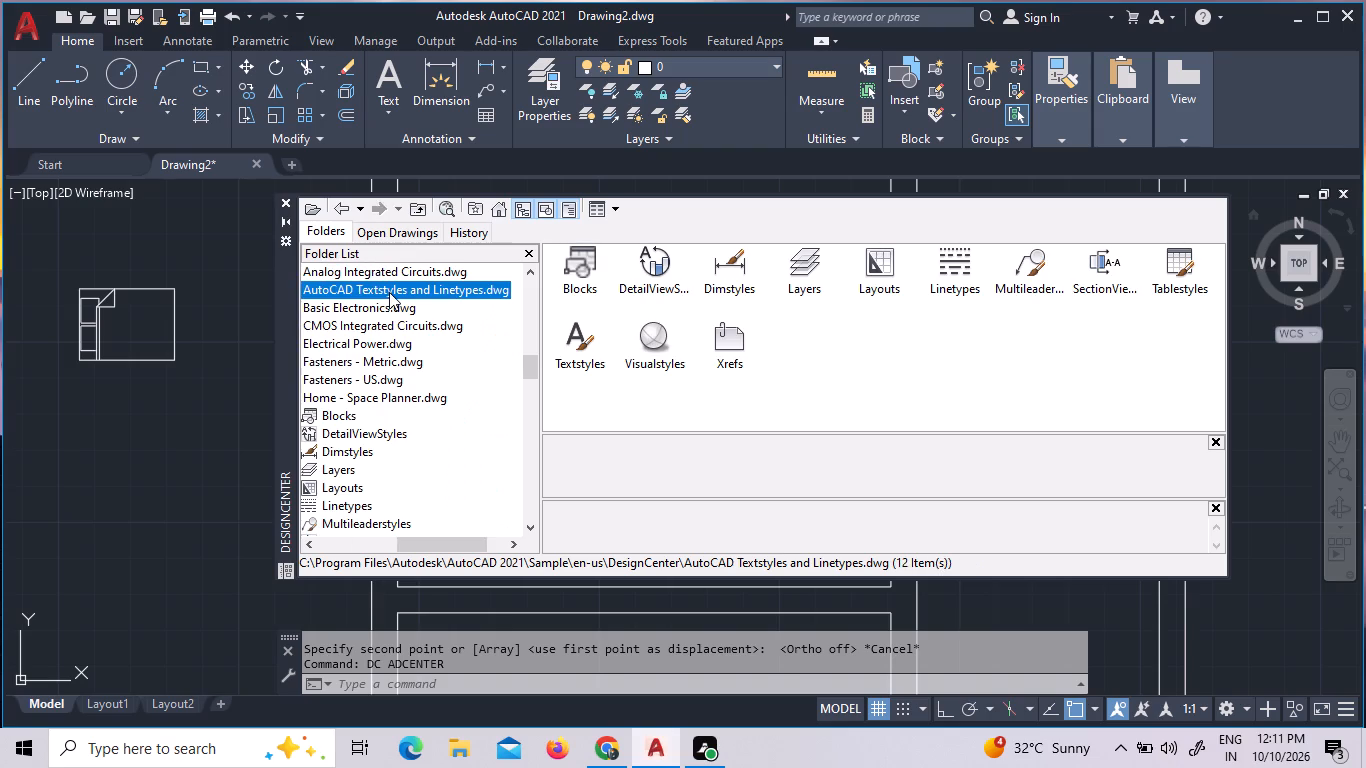
left_click(375, 314)
left_click(375, 314)
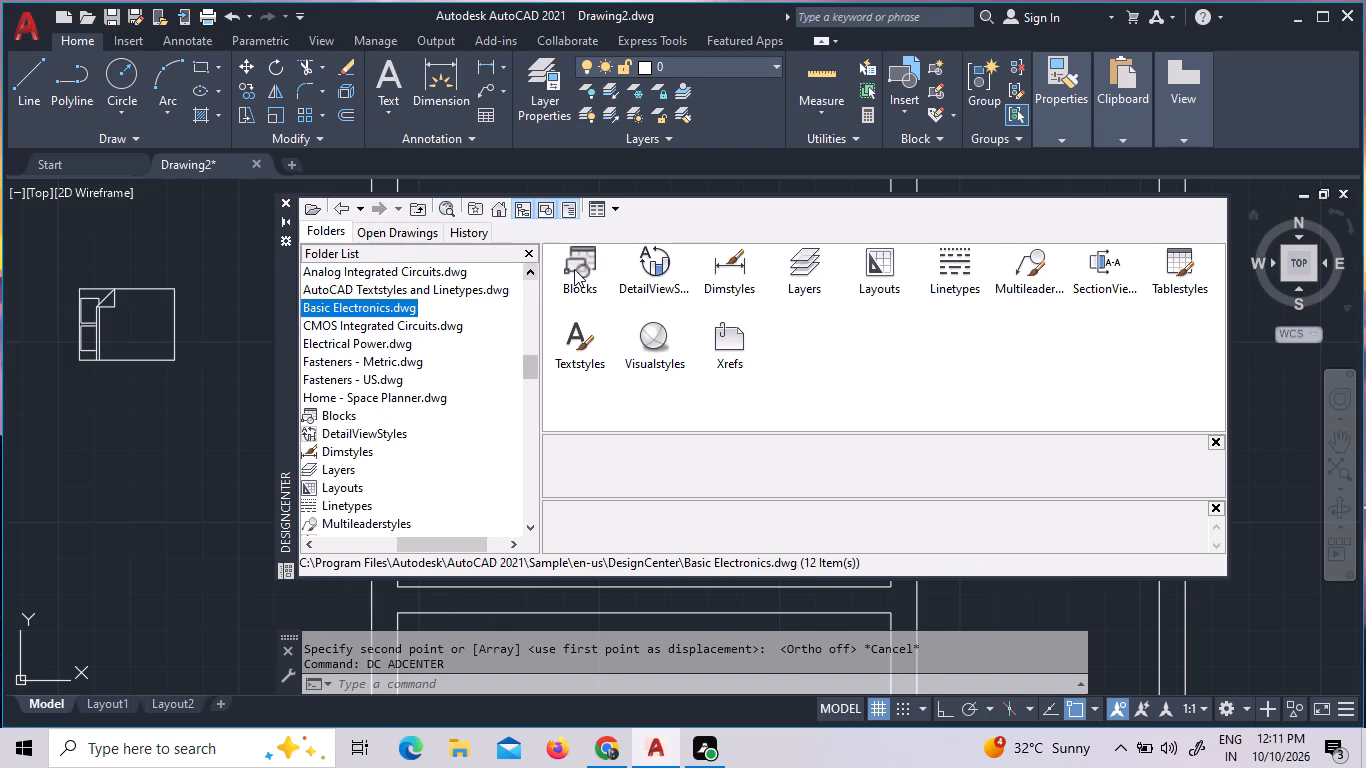
double_click(575, 268)
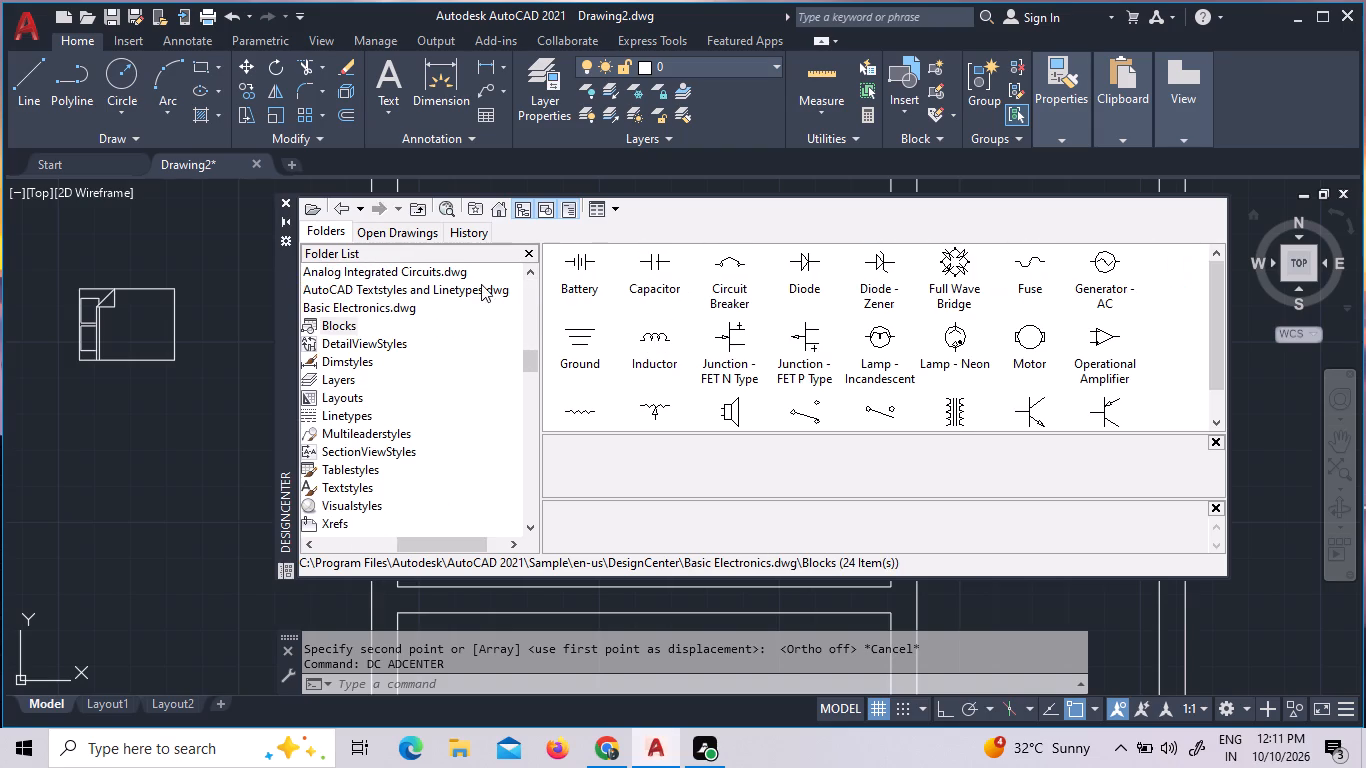
Return to Home - Space Planner.dwg and review its furniture blocks again.
left_click(527, 356)
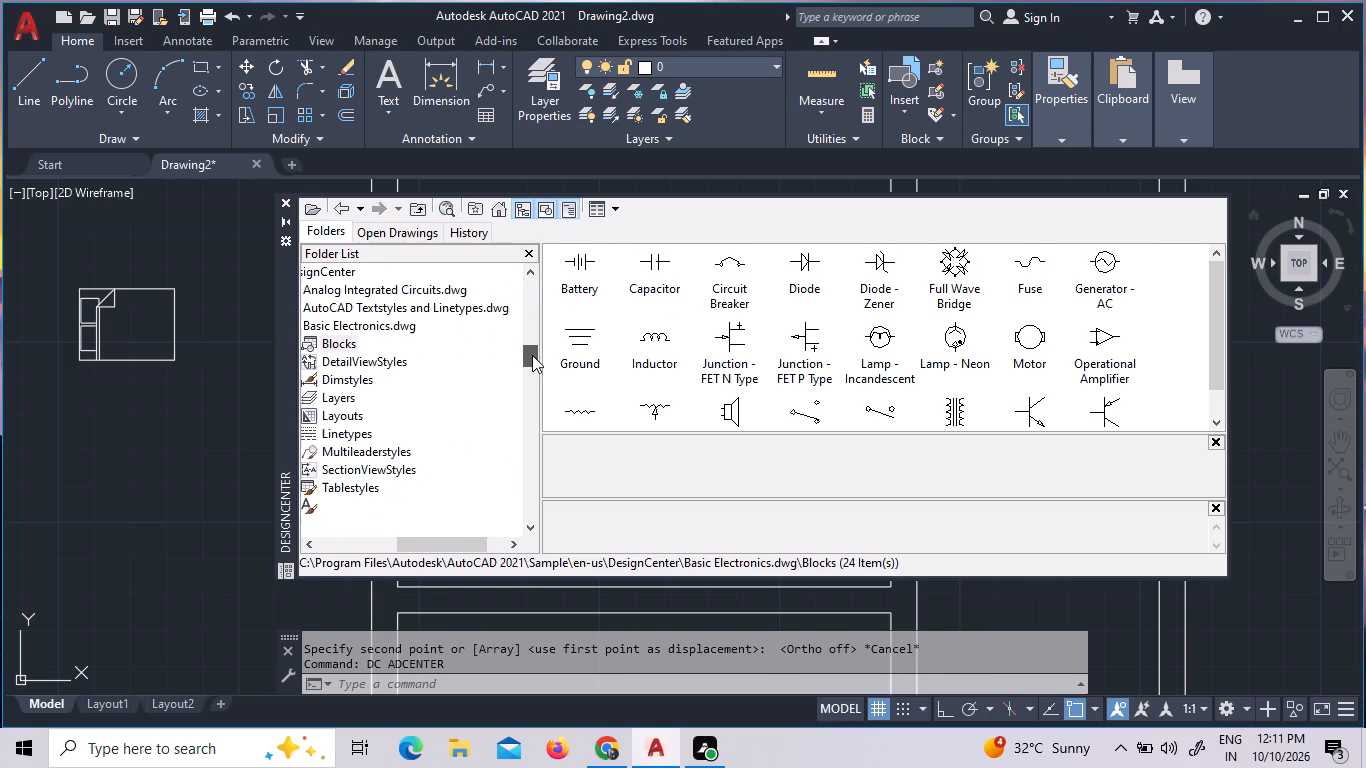
left_click_drag(437, 542, 410, 543)
left_click(339, 330)
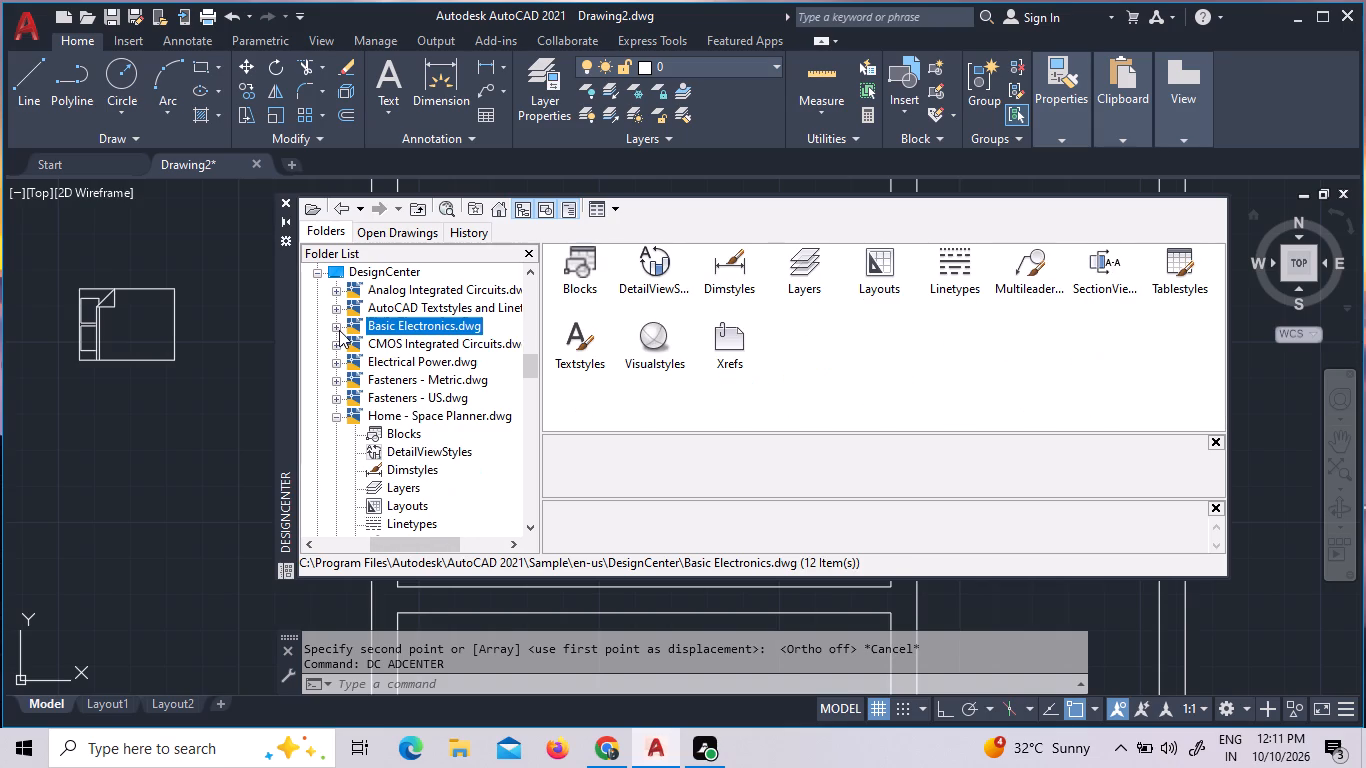
left_click(378, 414)
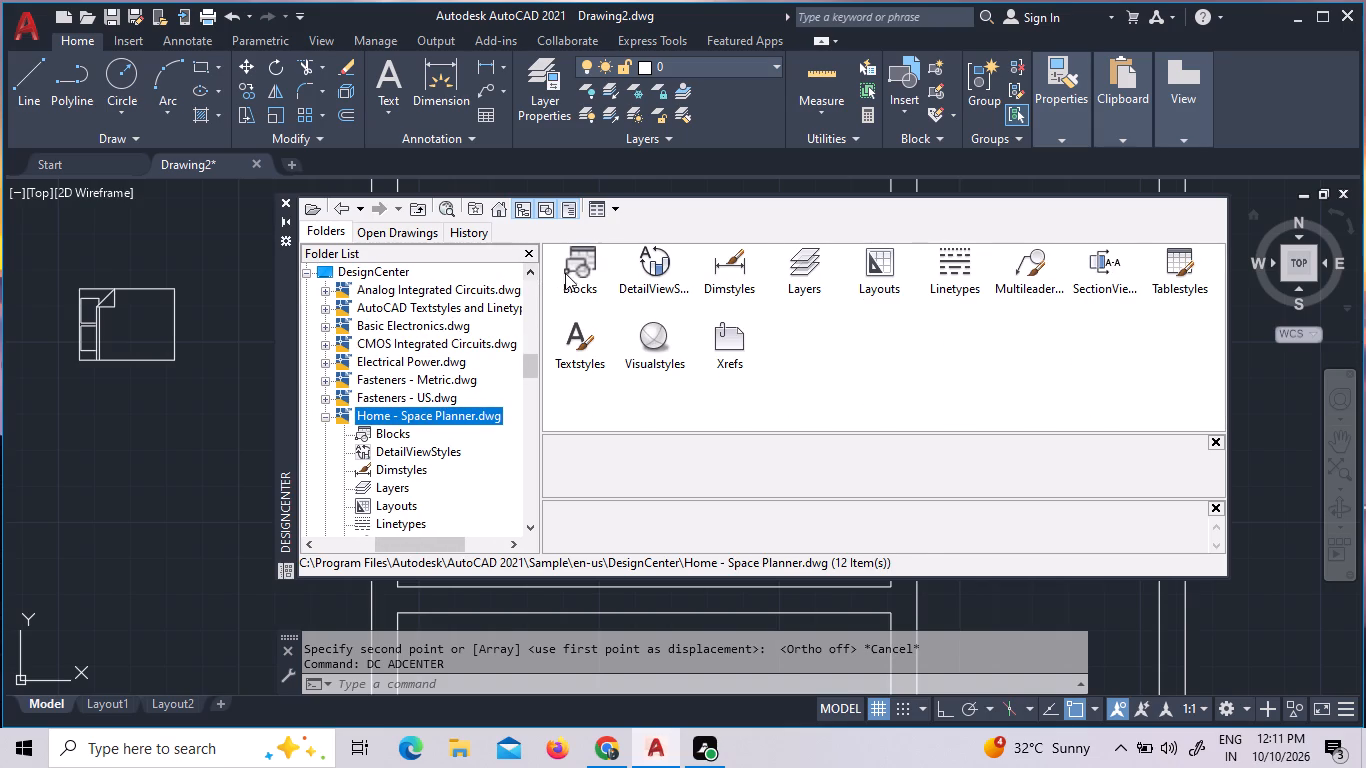
double_click(566, 273)
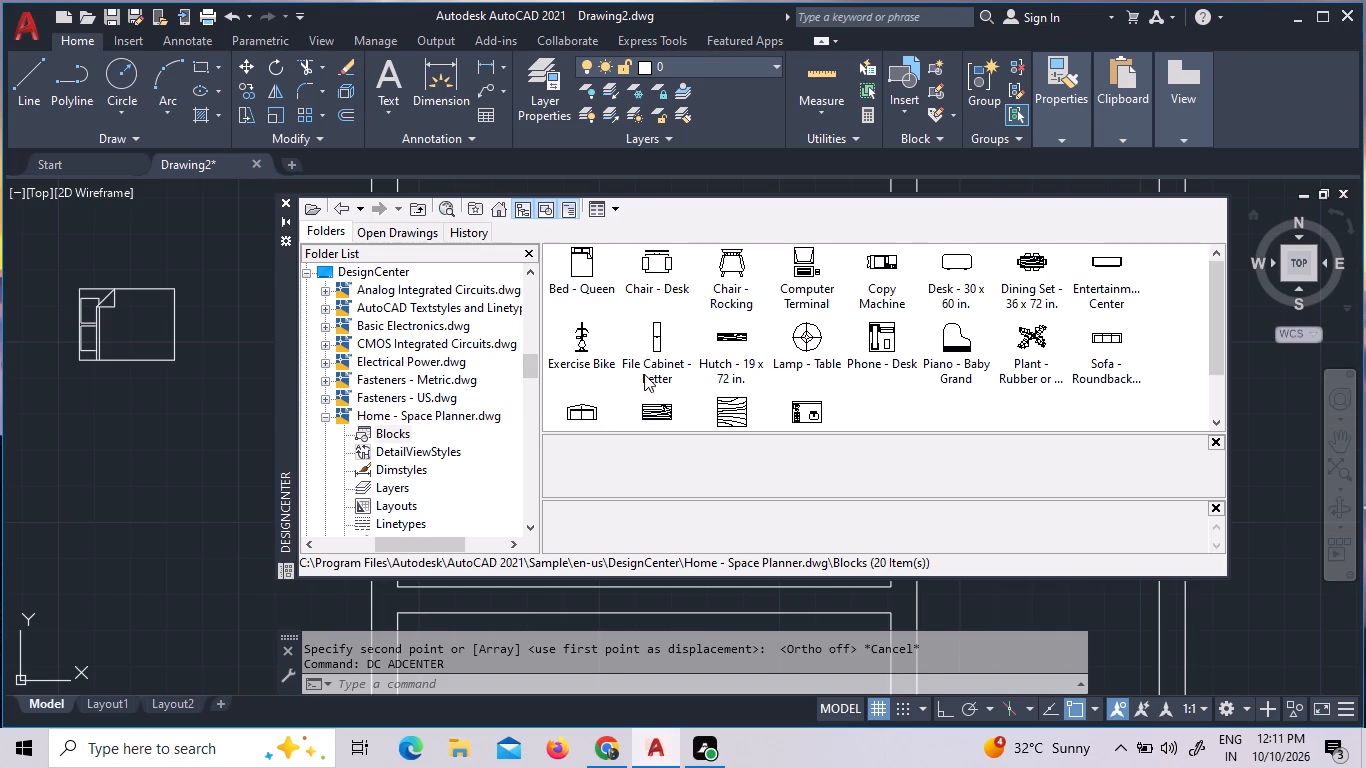
Collapse Home - Space Planner.dwg and review the door, window and bathroom blocks in House Designer.dwg.
left_click(327, 422)
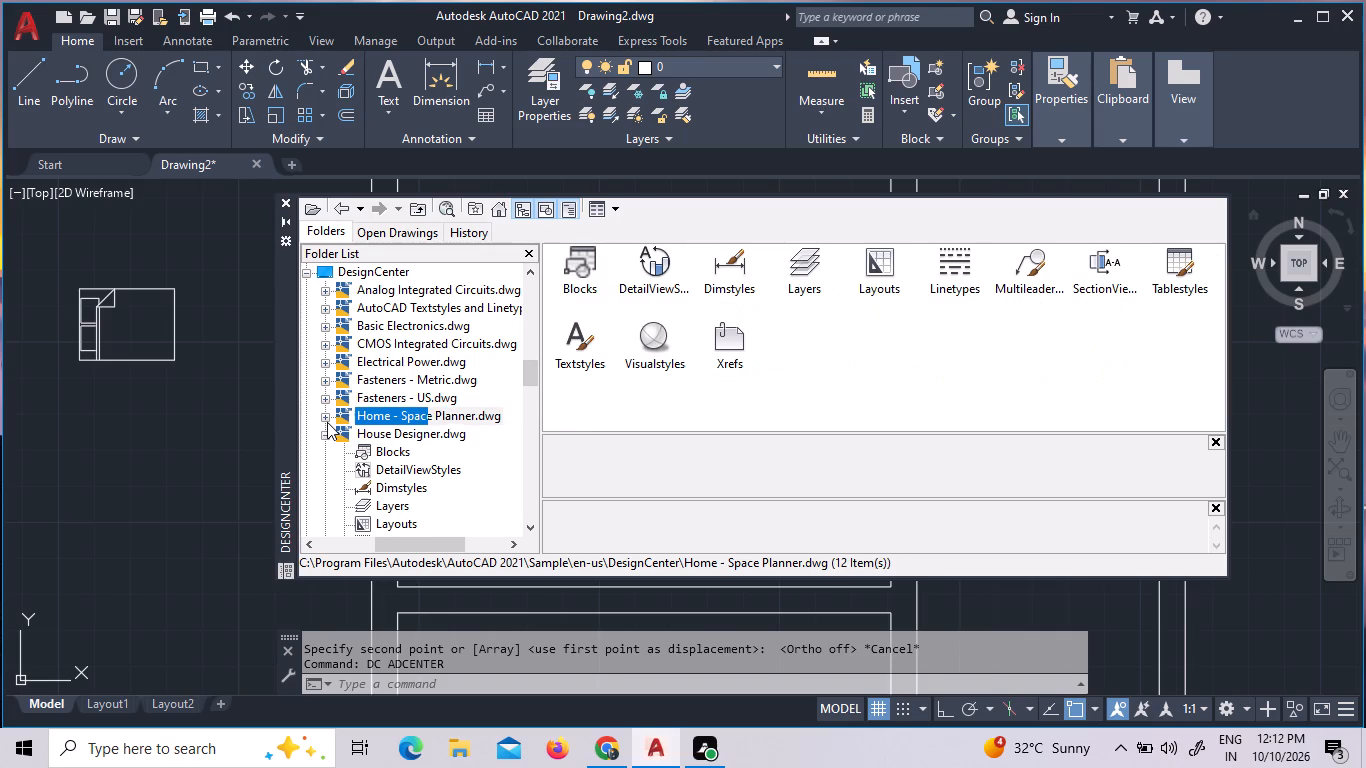
double_click(416, 431)
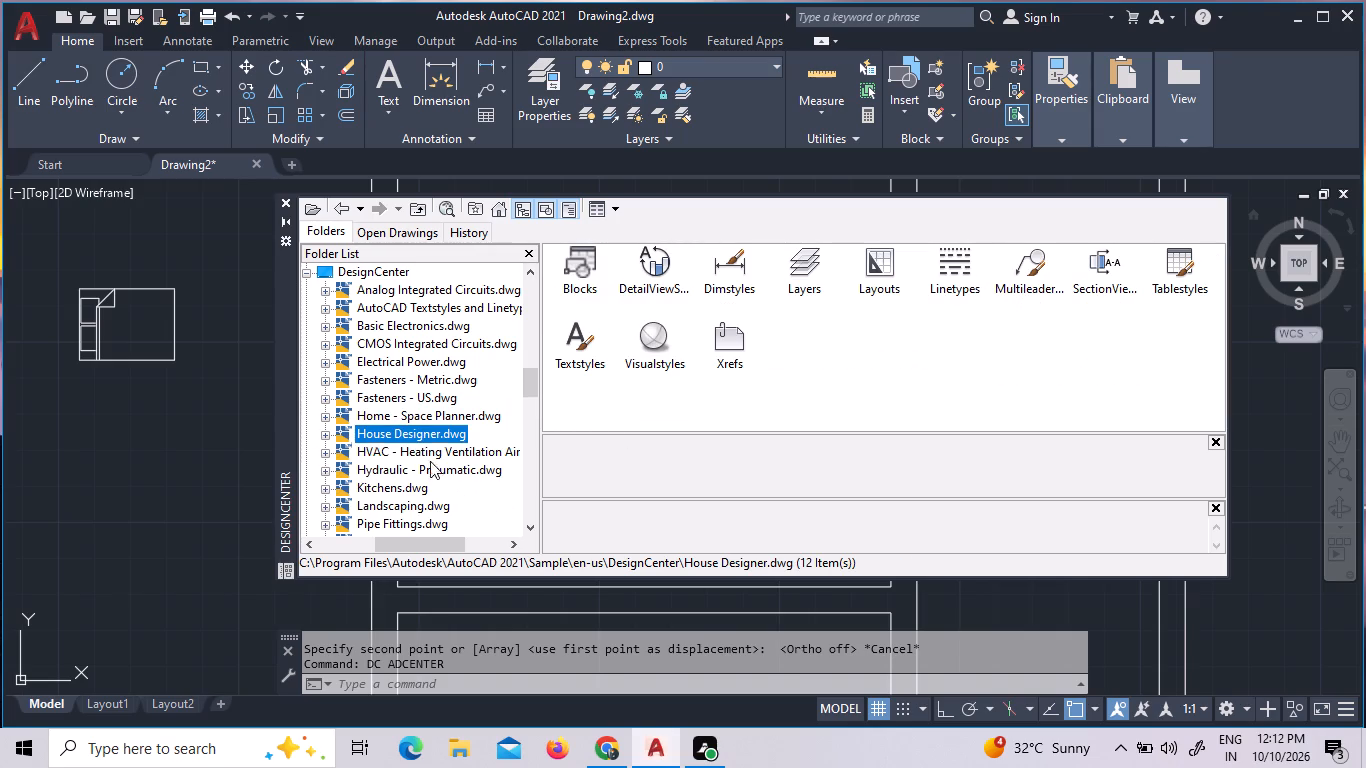
double_click(433, 436)
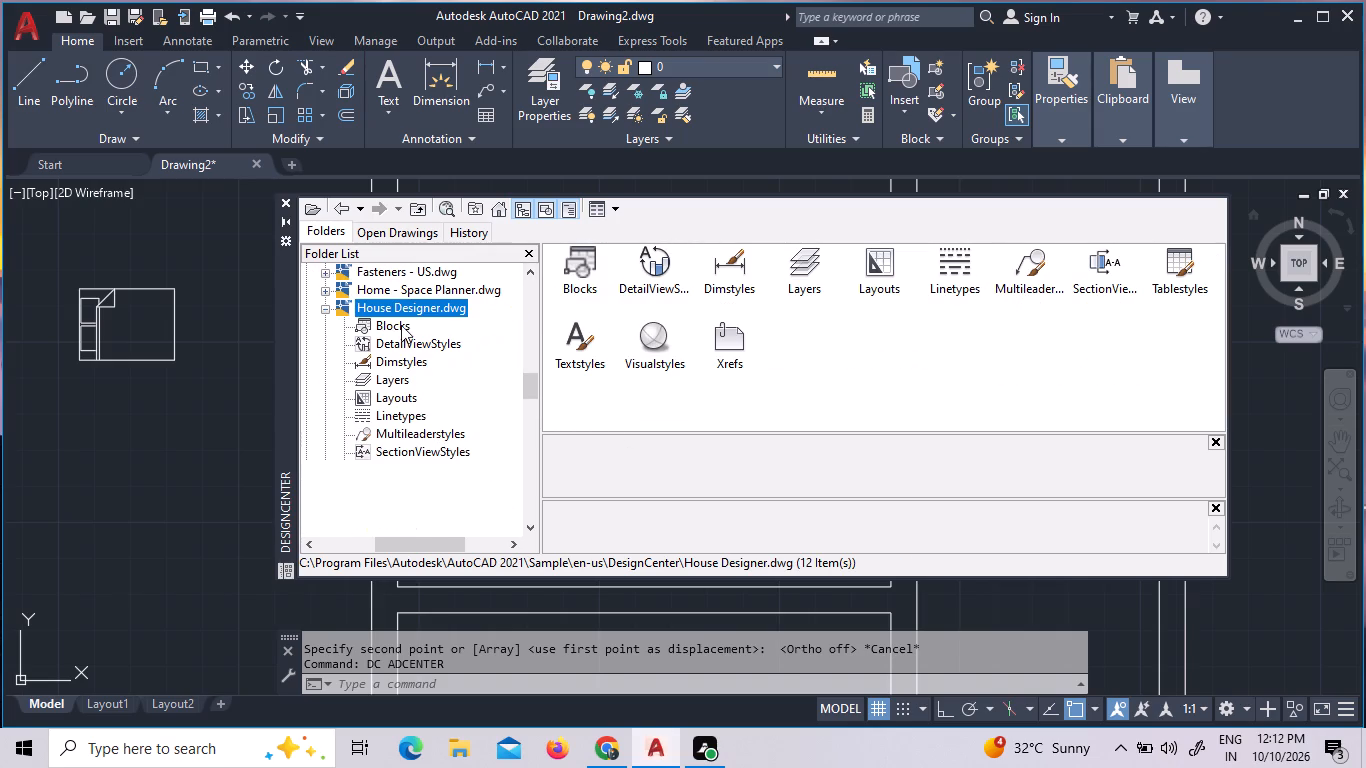
left_click(401, 325)
left_click(401, 325)
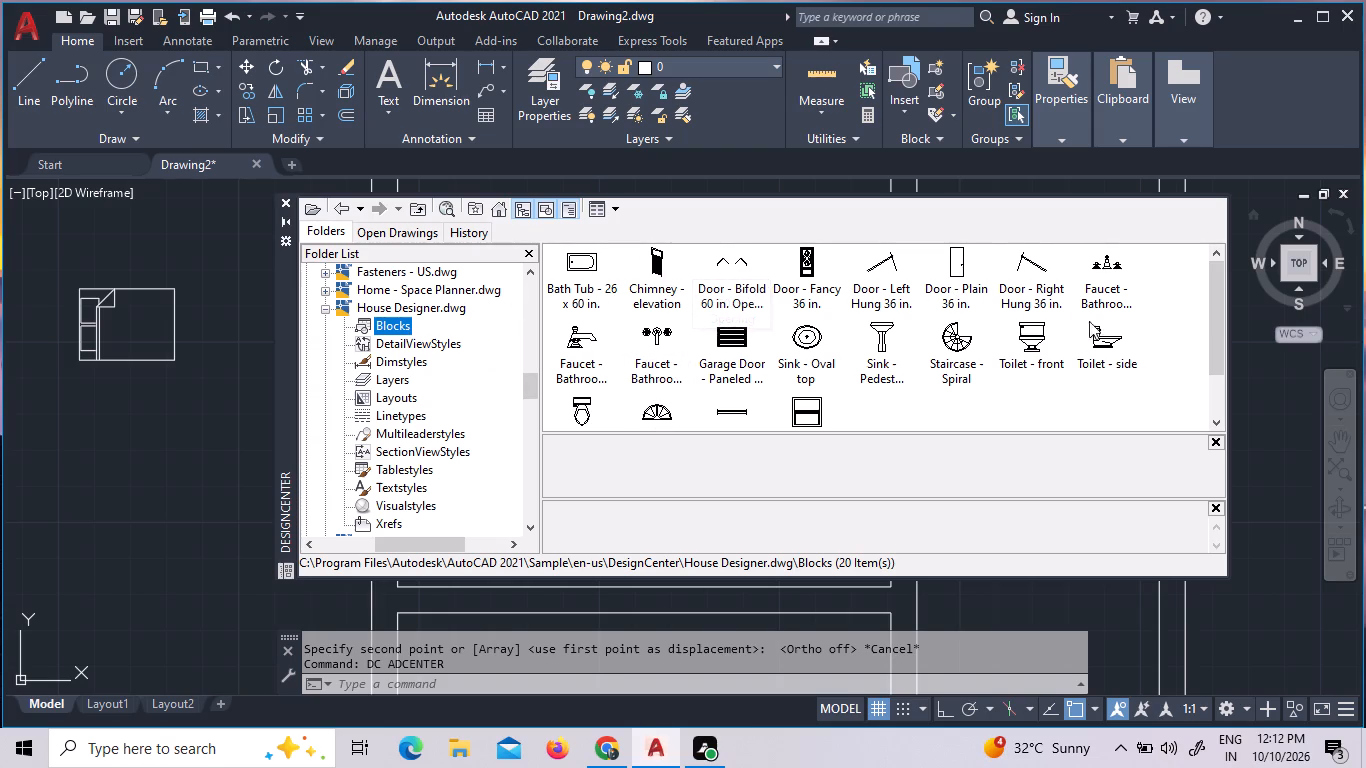
Review the blocks of HVAC - Heating Ventilation Air Conditioning.dwg and Hydraulic - Pneumatic.dwg in DesignCenter.
left_click(328, 309)
left_click(398, 326)
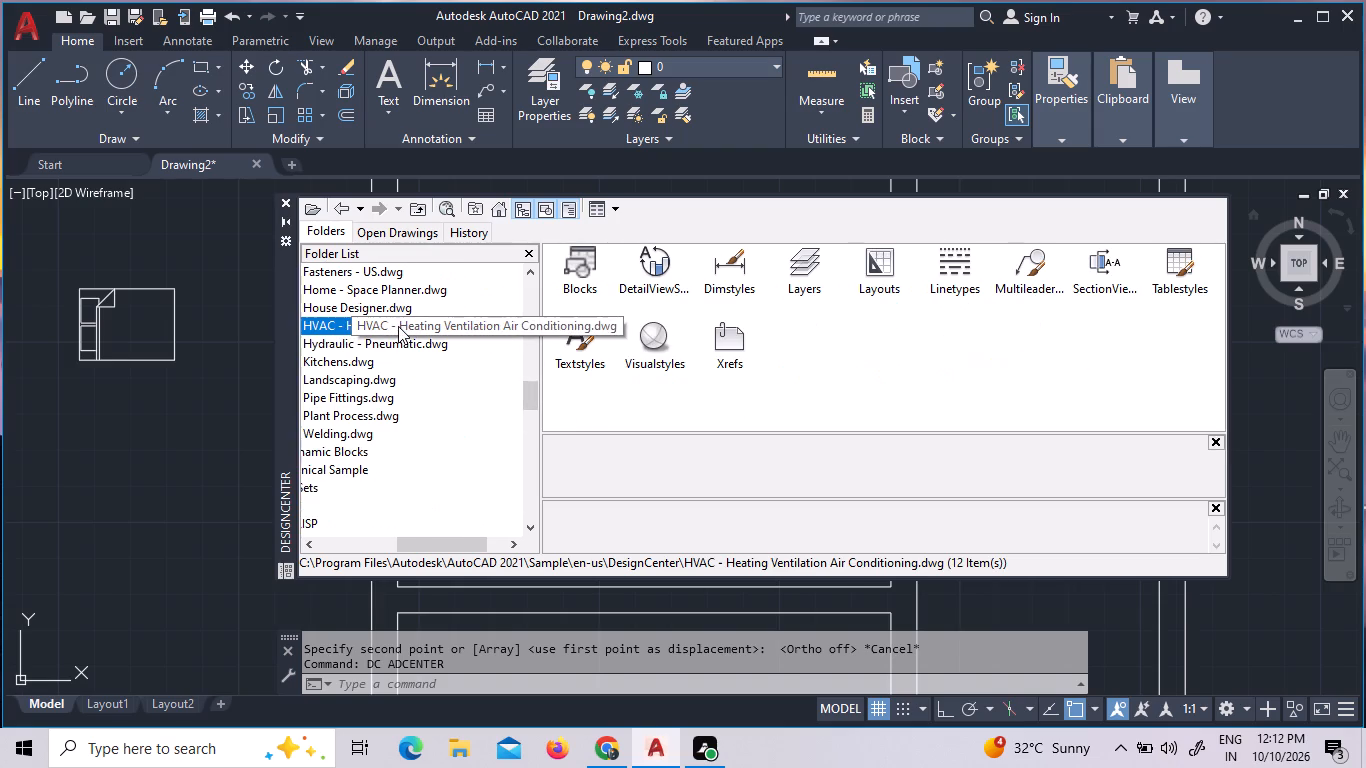
left_click(398, 326)
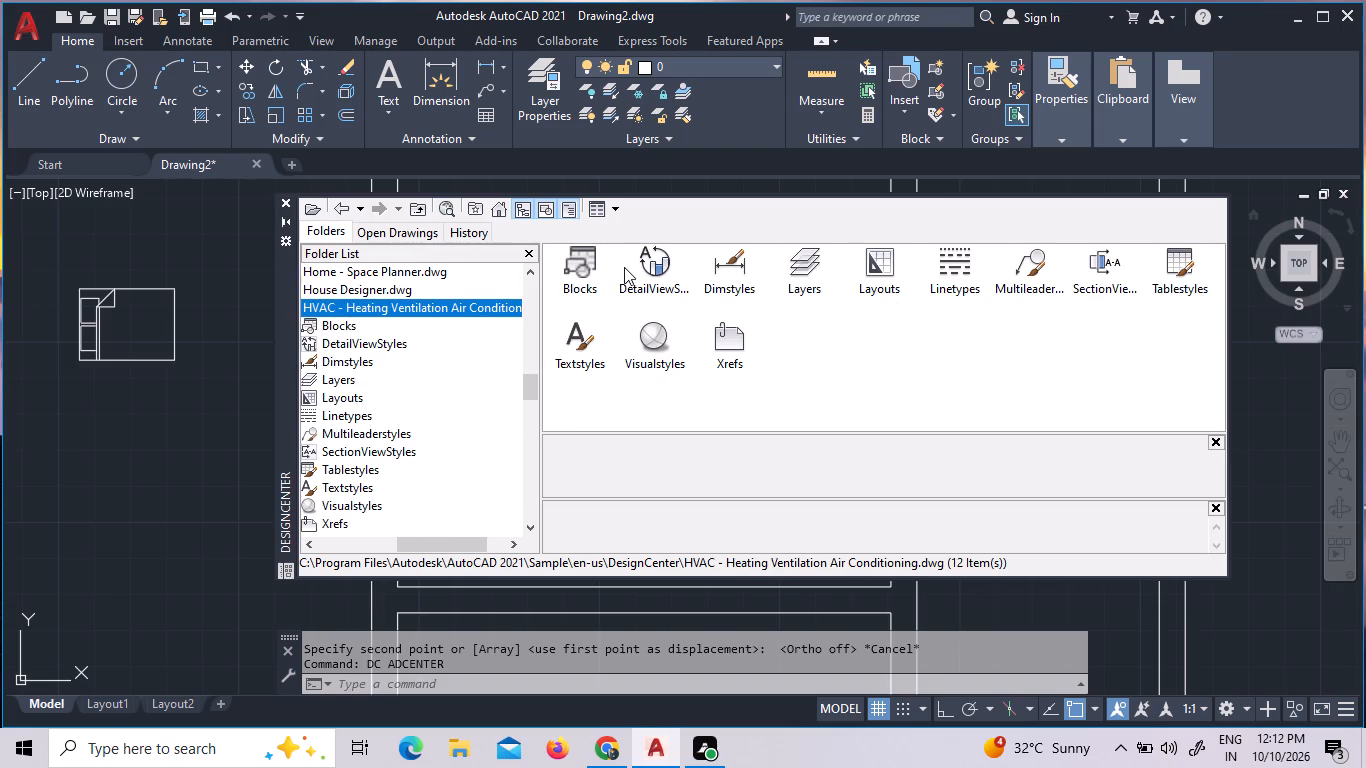
double_click(587, 265)
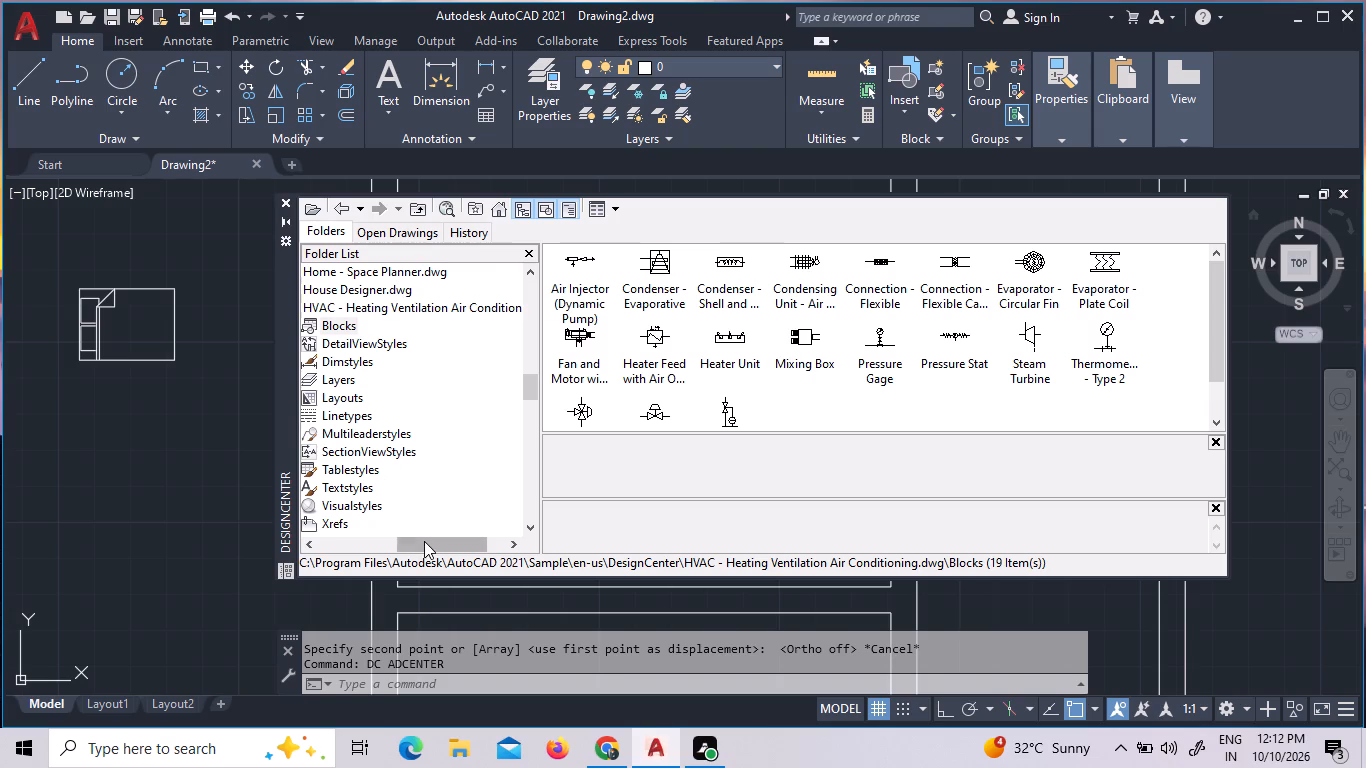
left_click_drag(424, 541, 361, 538)
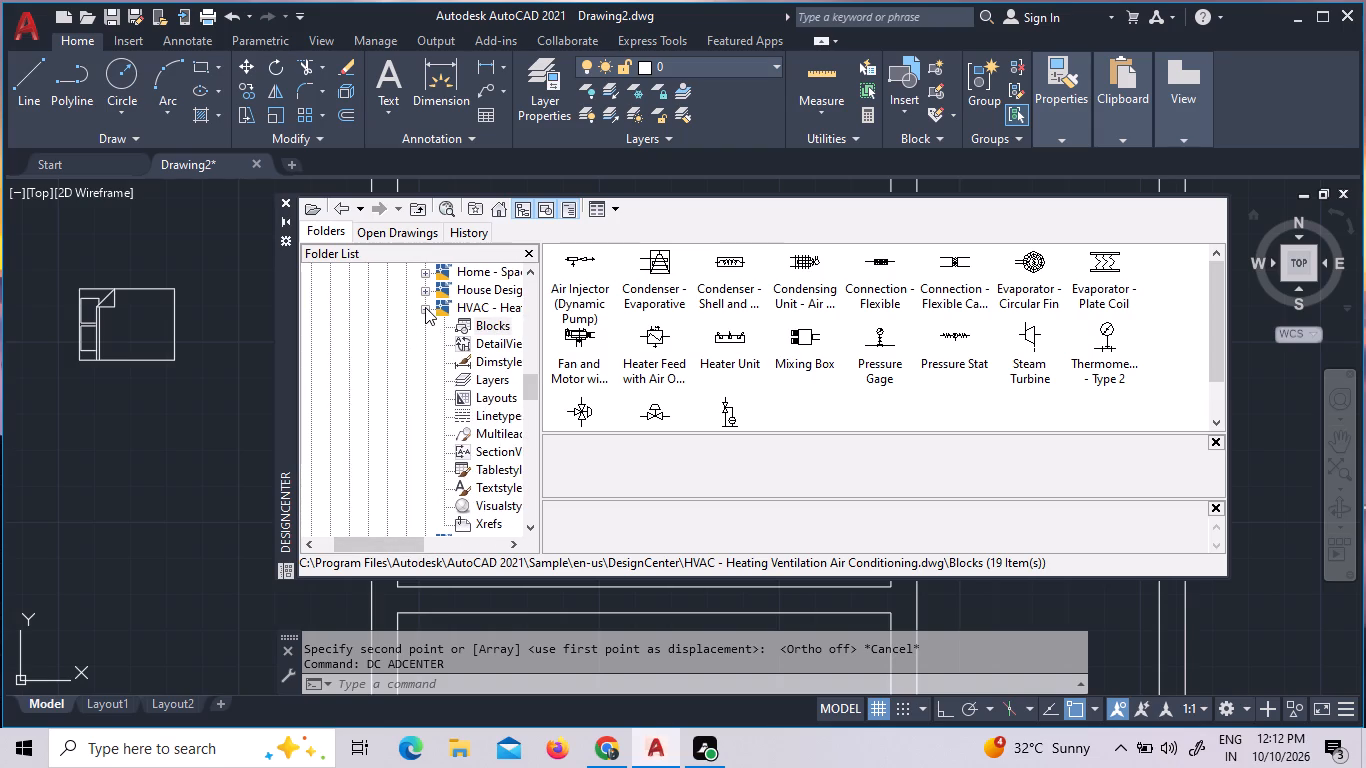
left_click(425, 307)
double_click(355, 328)
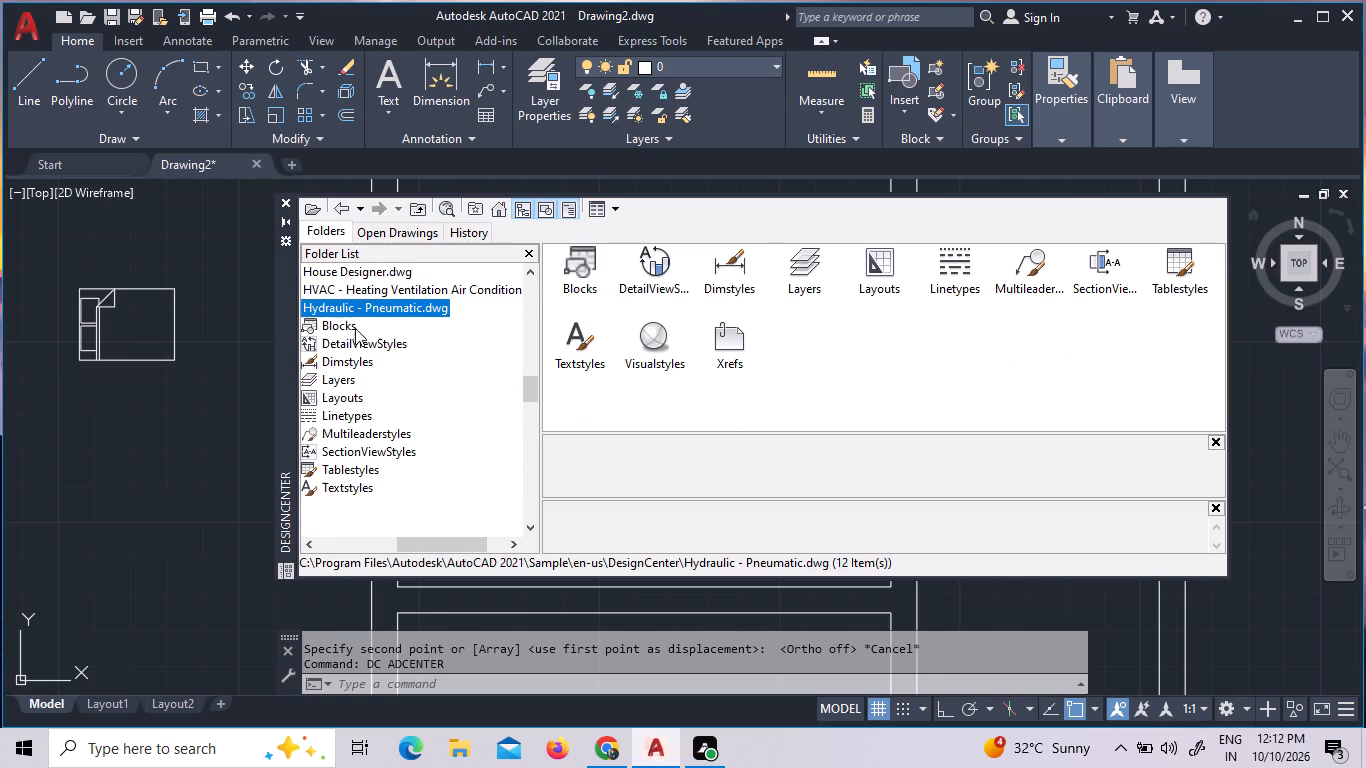
double_click(552, 269)
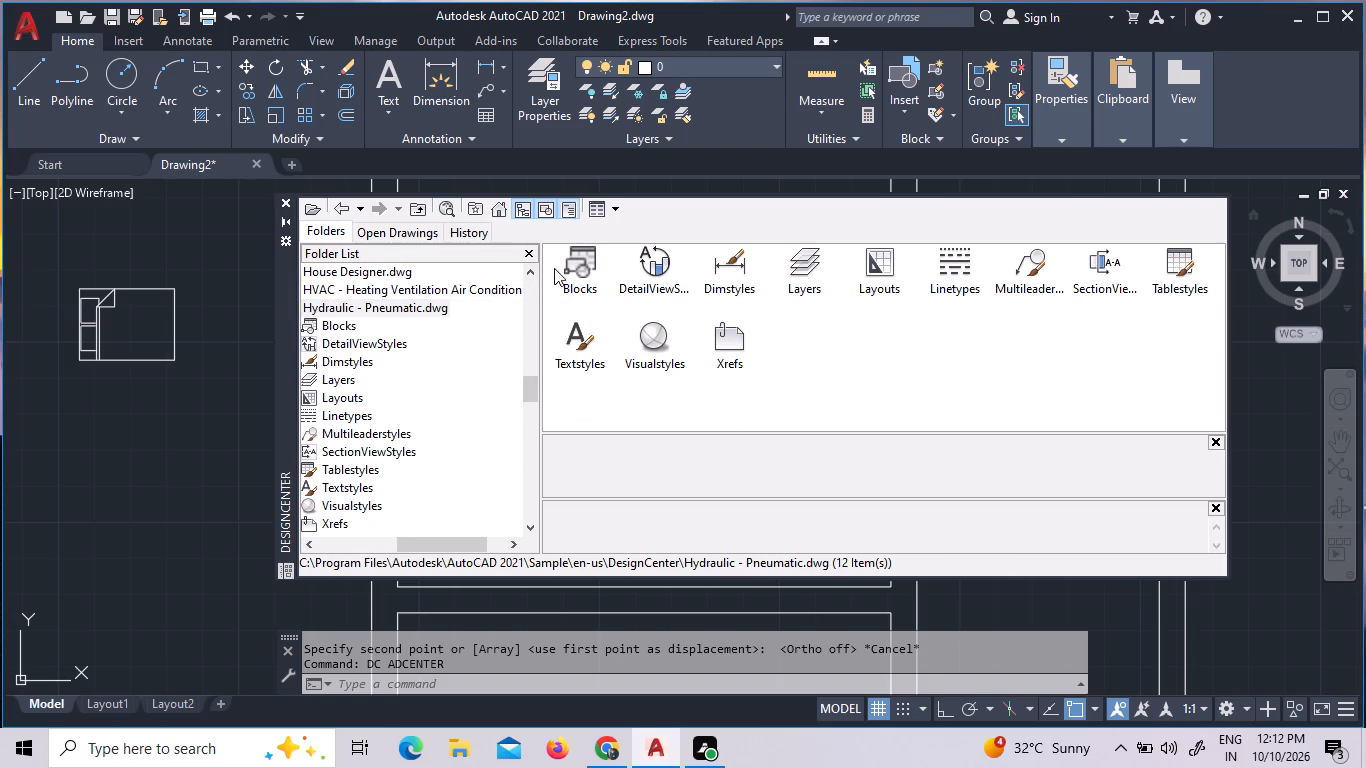
double_click(579, 267)
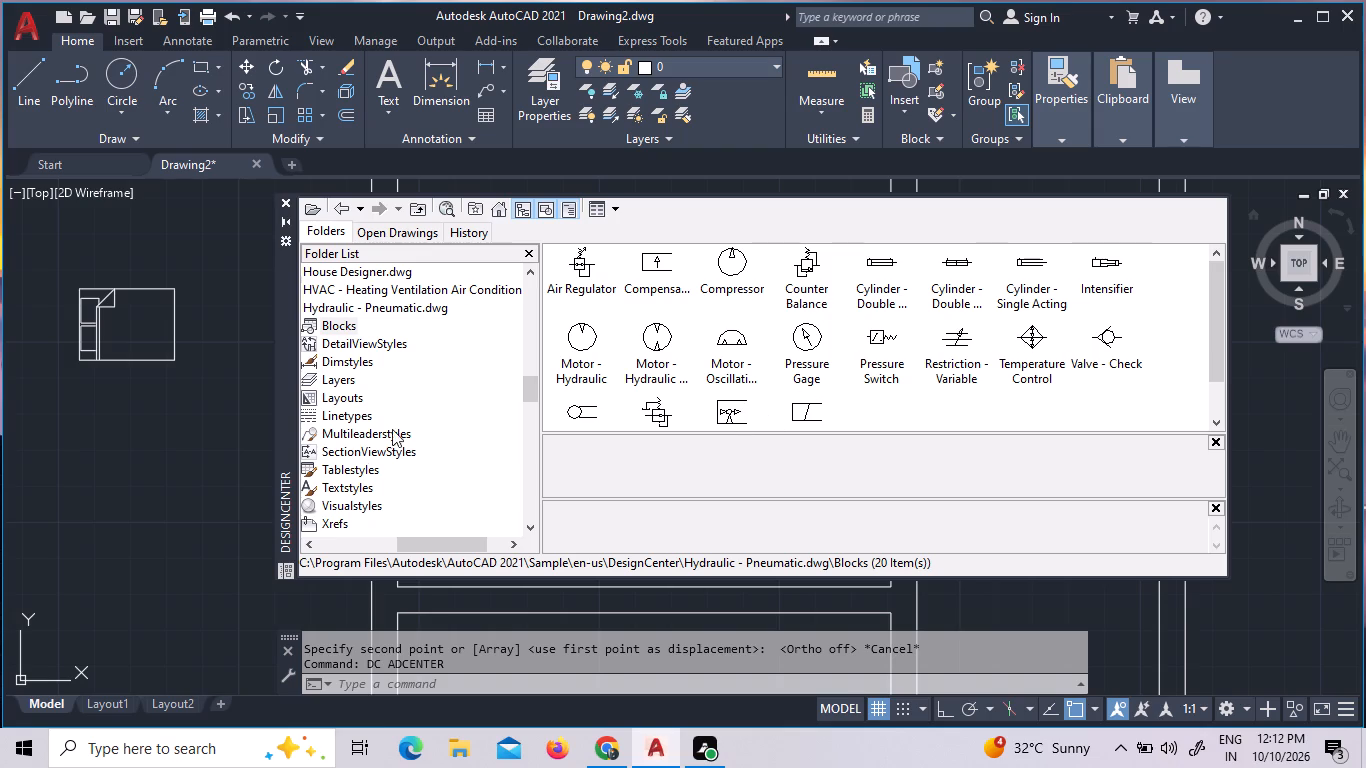
left_click_drag(428, 540, 387, 540)
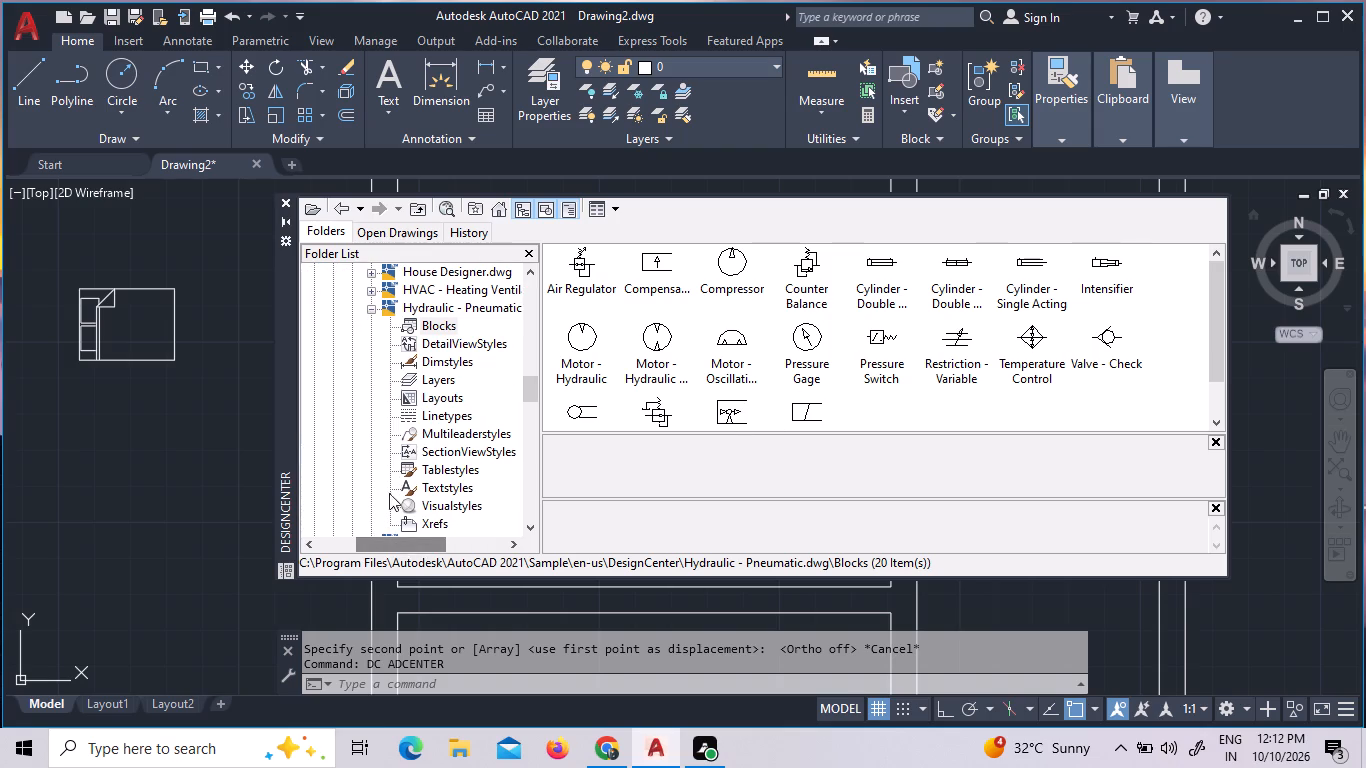
left_click(368, 311)
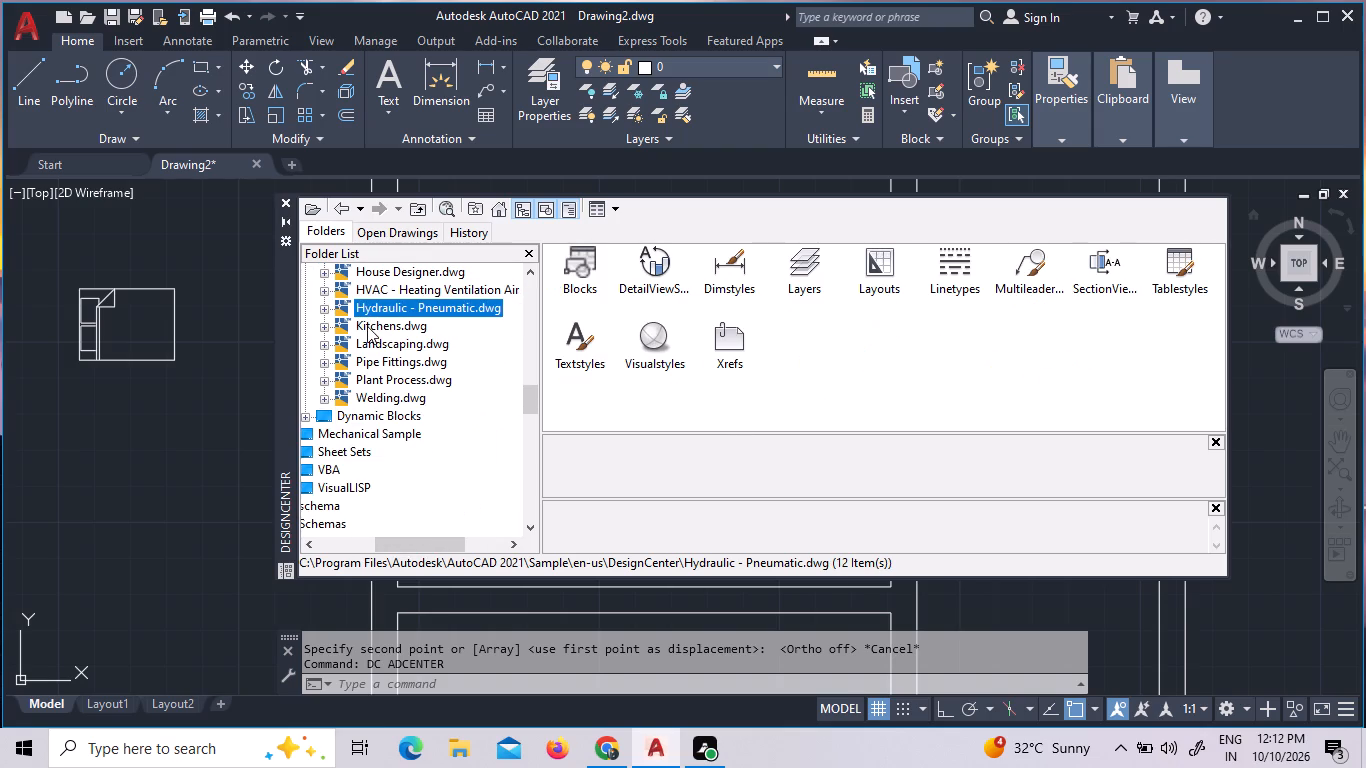
Look through the blocks of Kitchens.dwg, Landscaping.dwg and Pipe Fittings.dwg in DesignCenter.
double_click(367, 326)
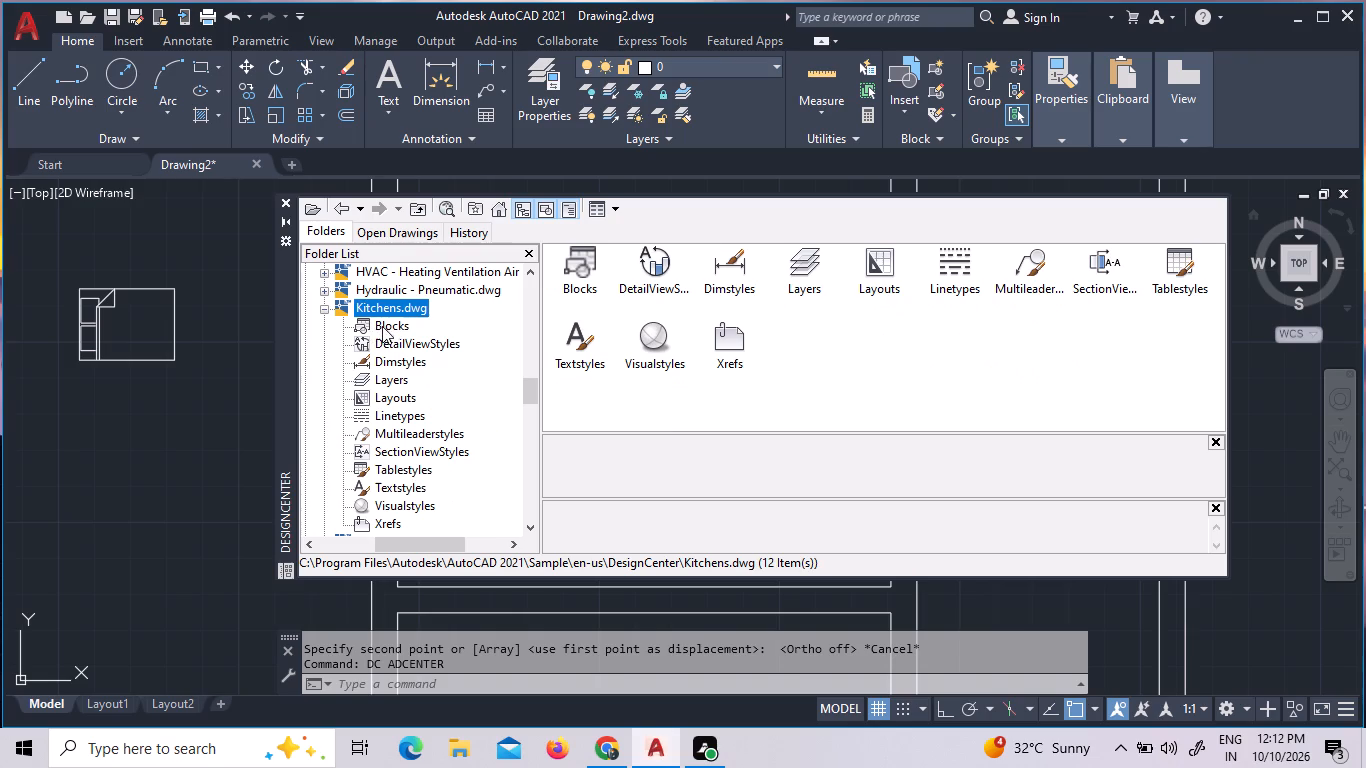
double_click(382, 326)
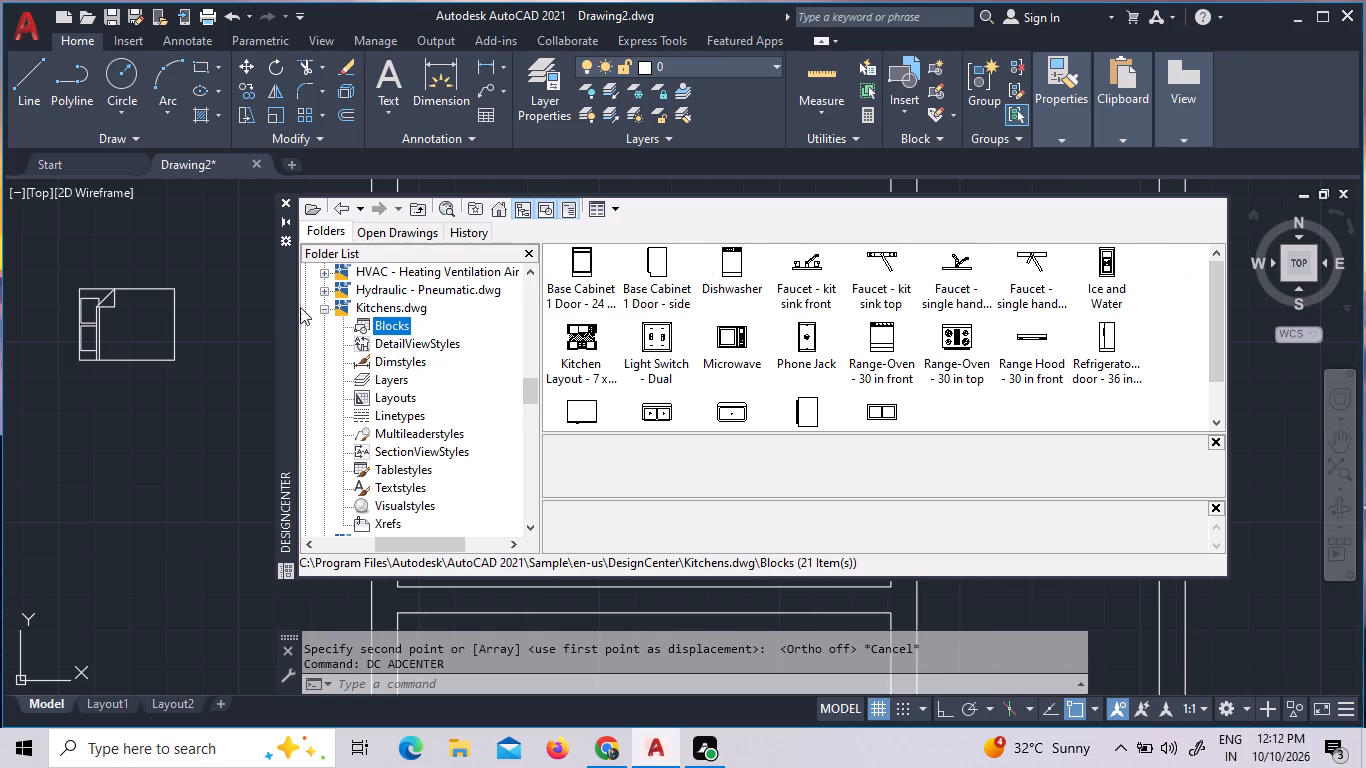
left_click(321, 307)
double_click(363, 327)
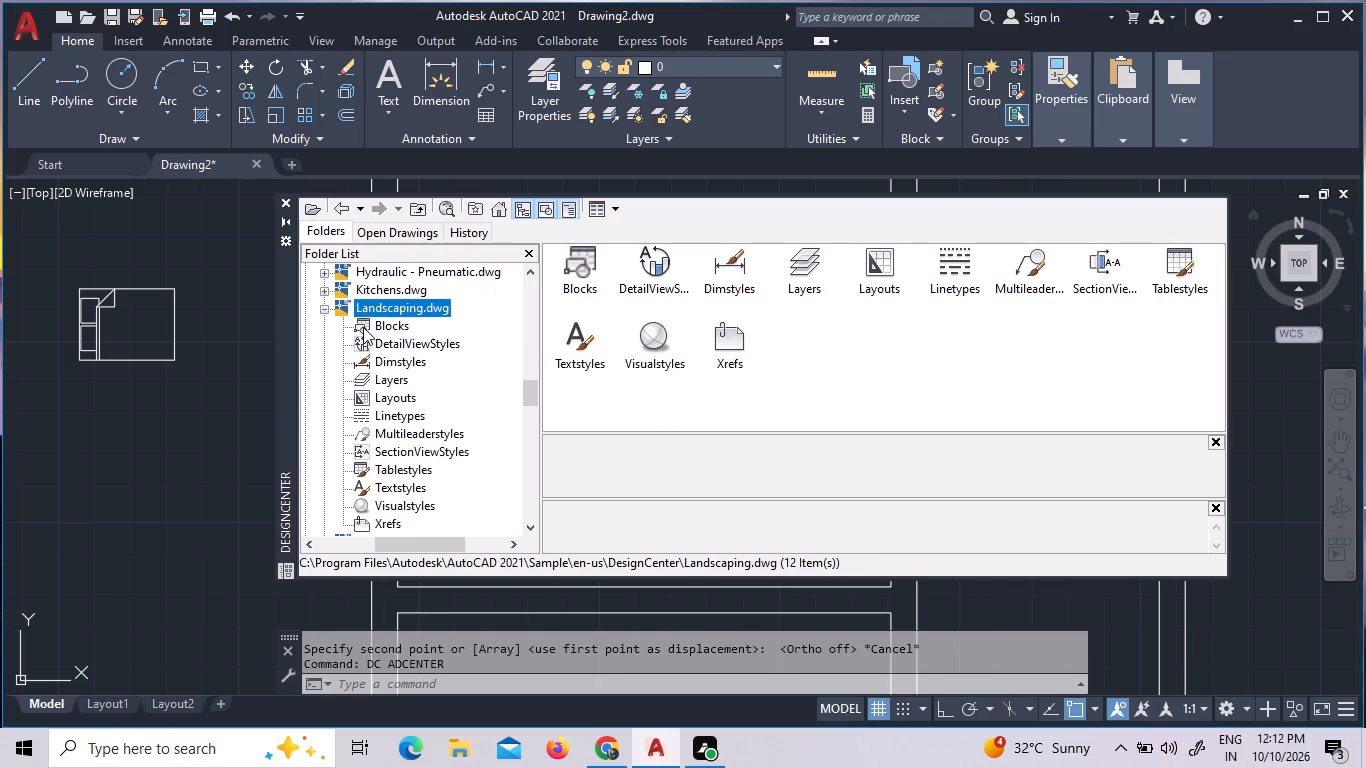
double_click(363, 327)
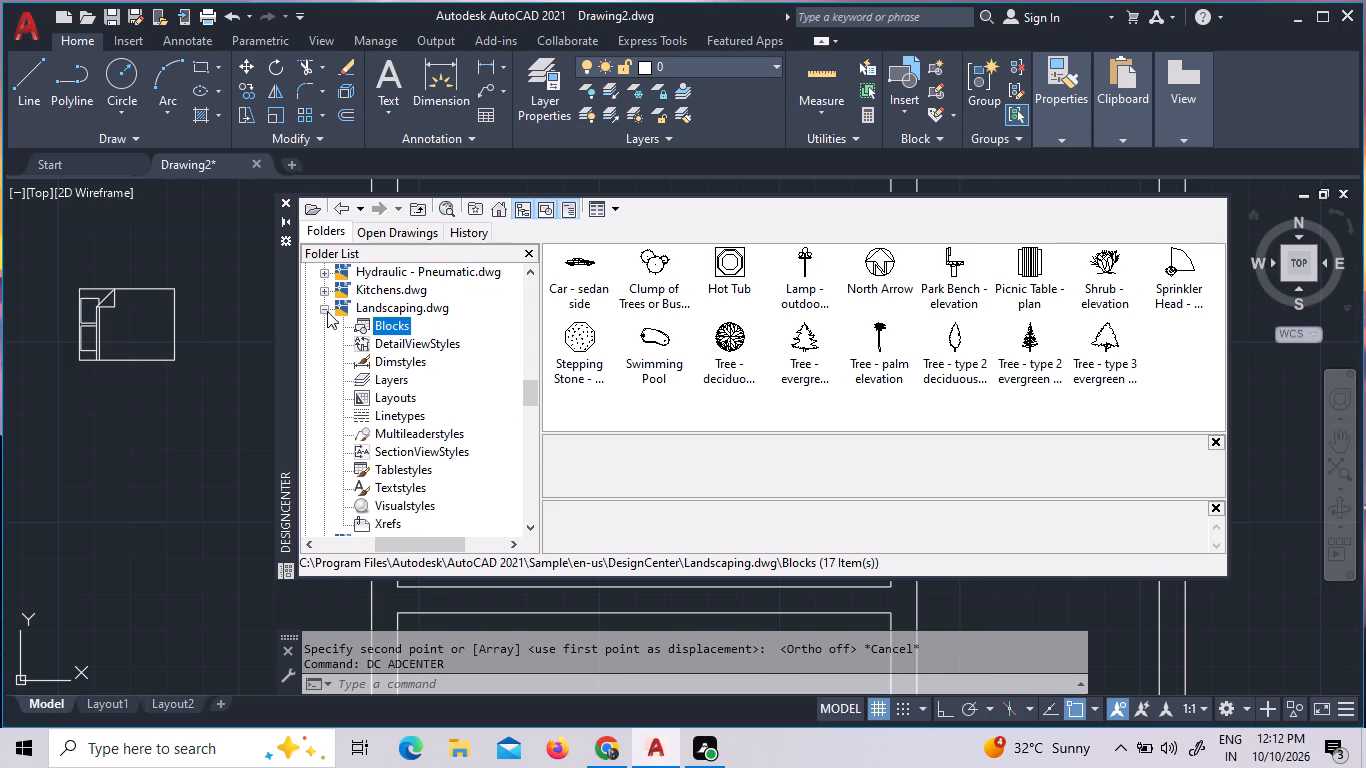
left_click(323, 308)
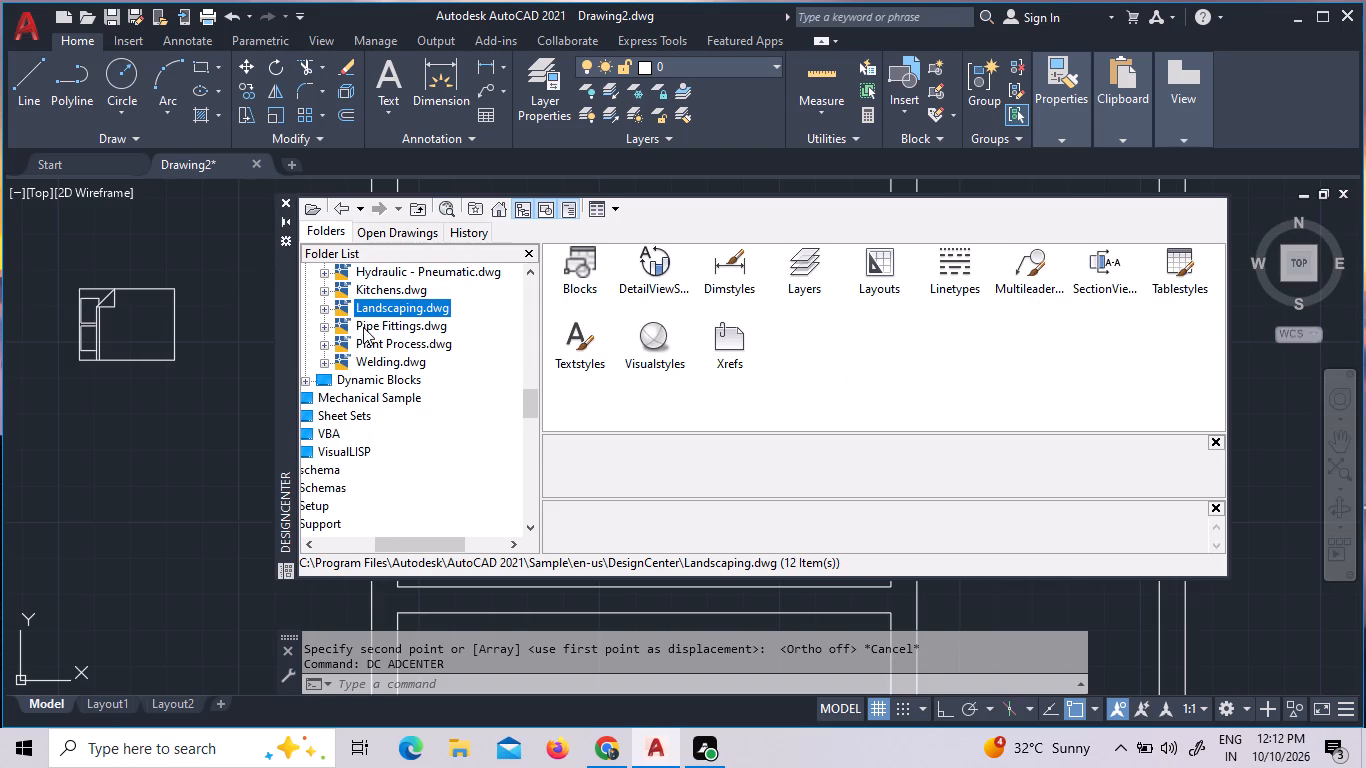
left_click(363, 327)
left_click(363, 327)
double_click(391, 329)
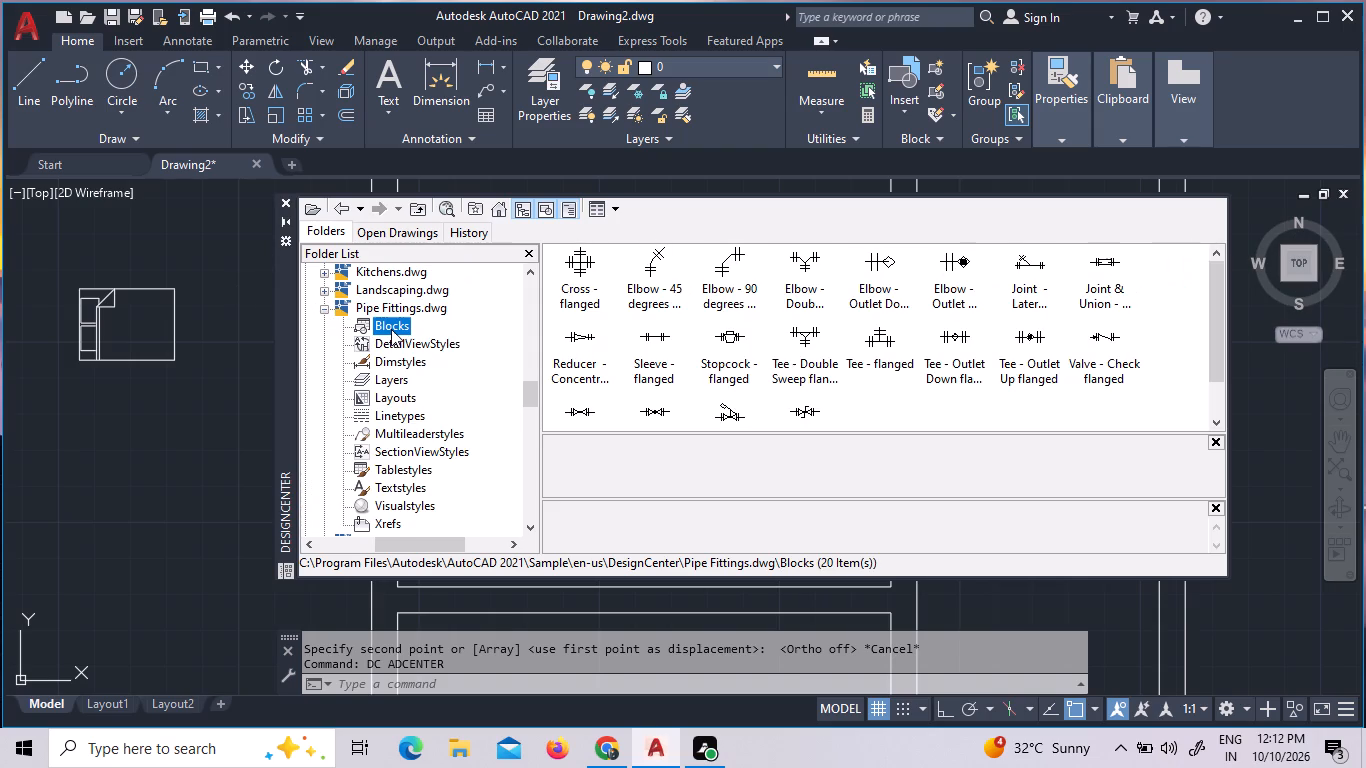
left_click(322, 312)
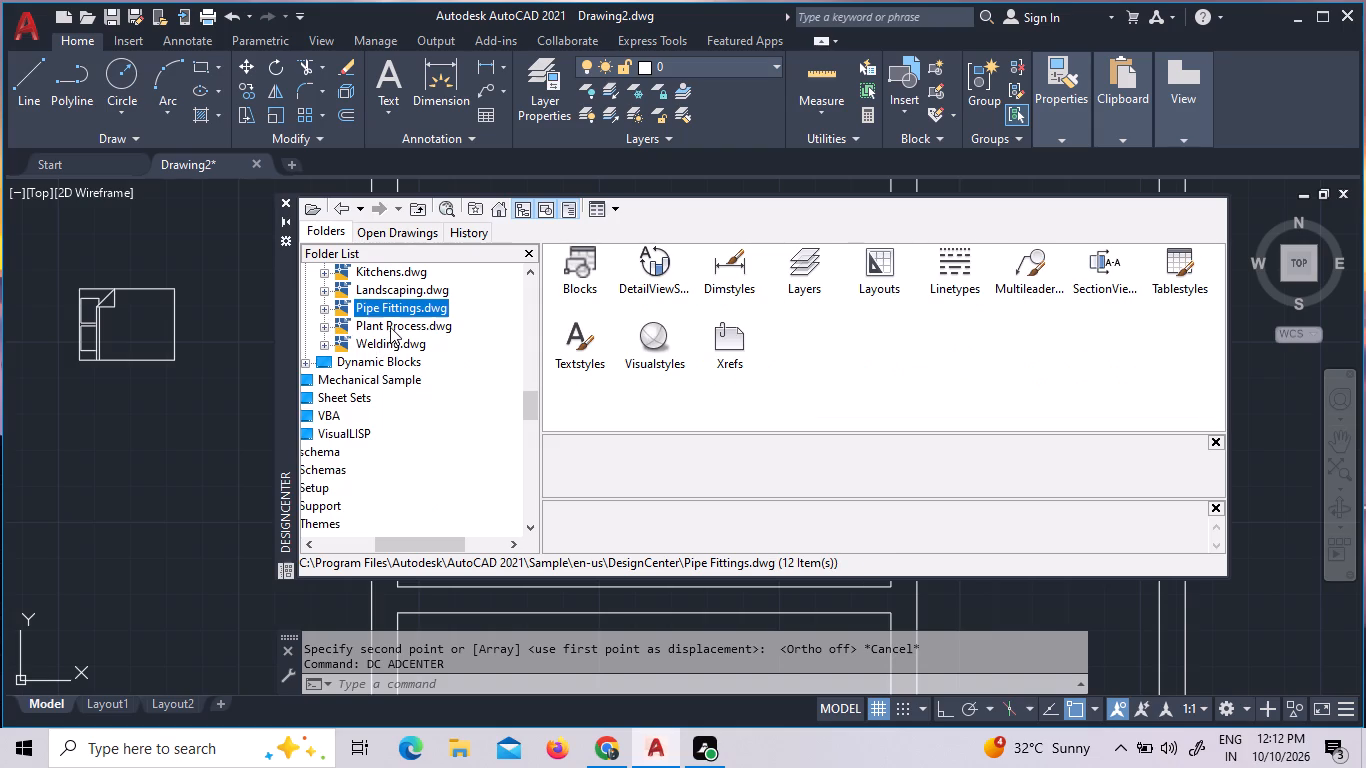
Check the Civil and Architectural sheet set folders and the Autodesk AdSSO folder, and close DesignCenter.
double_click(357, 396)
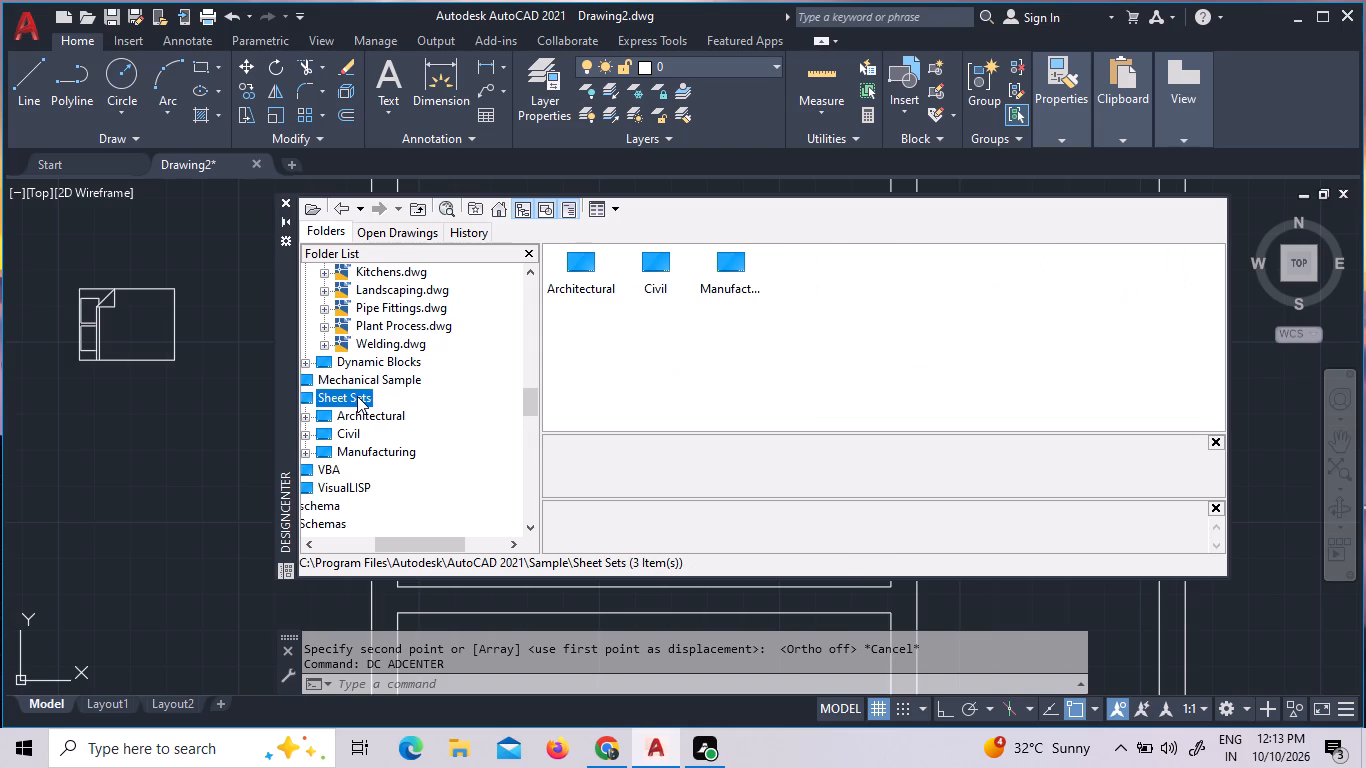
double_click(648, 257)
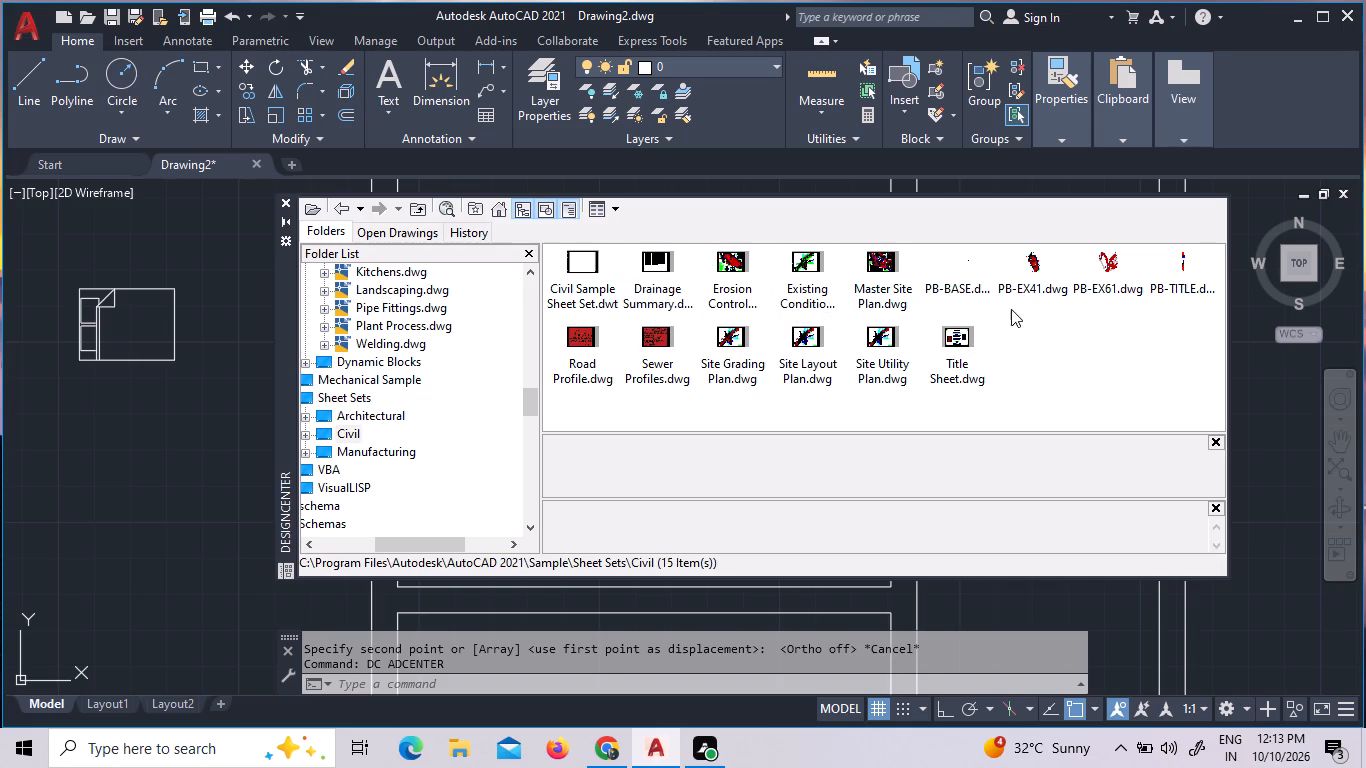
double_click(383, 416)
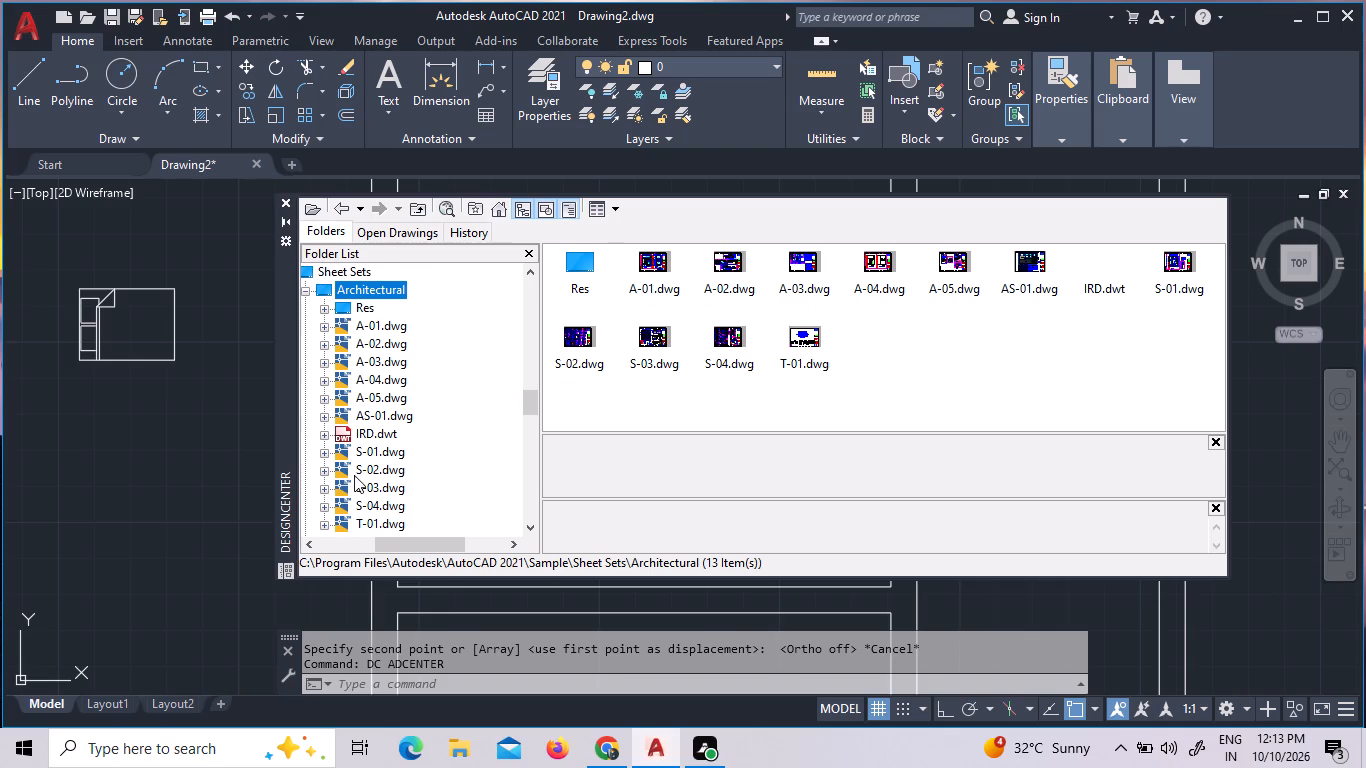
double_click(307, 549)
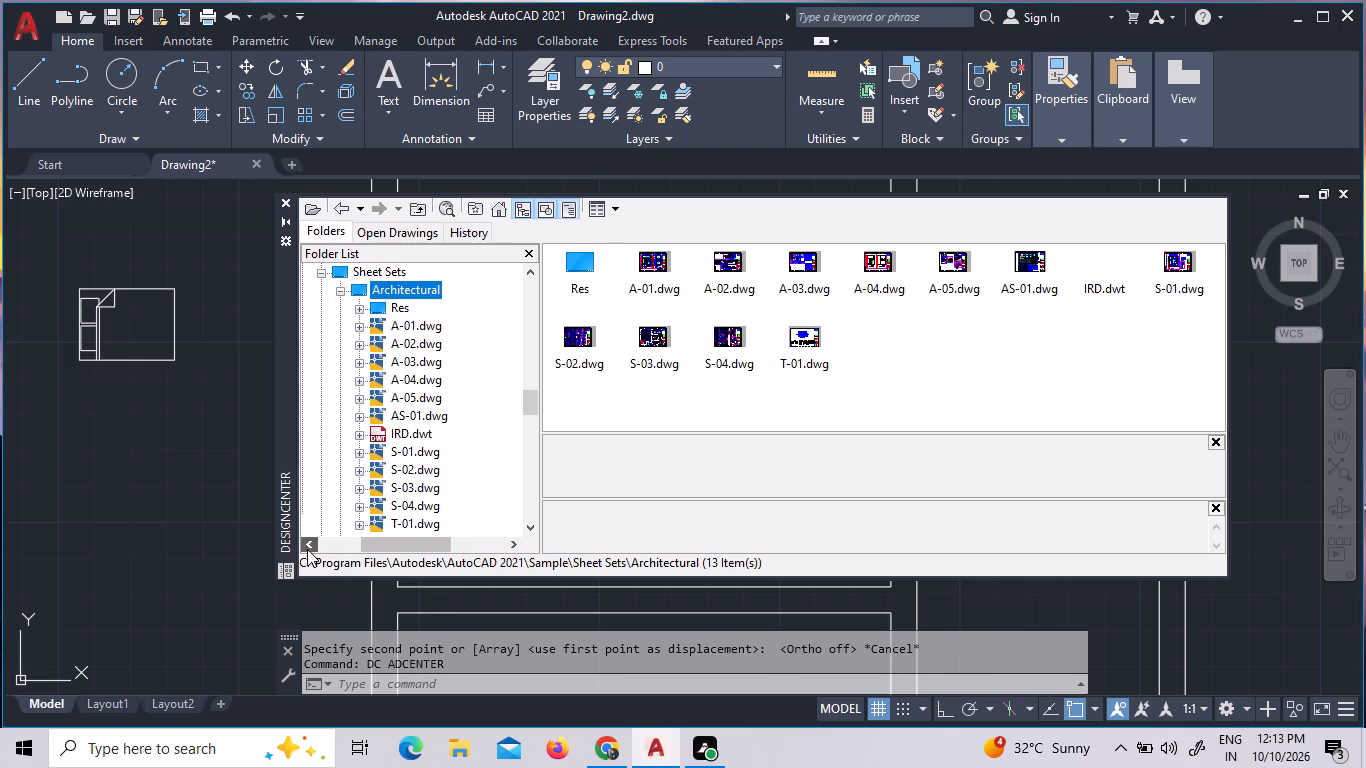
left_click(319, 271)
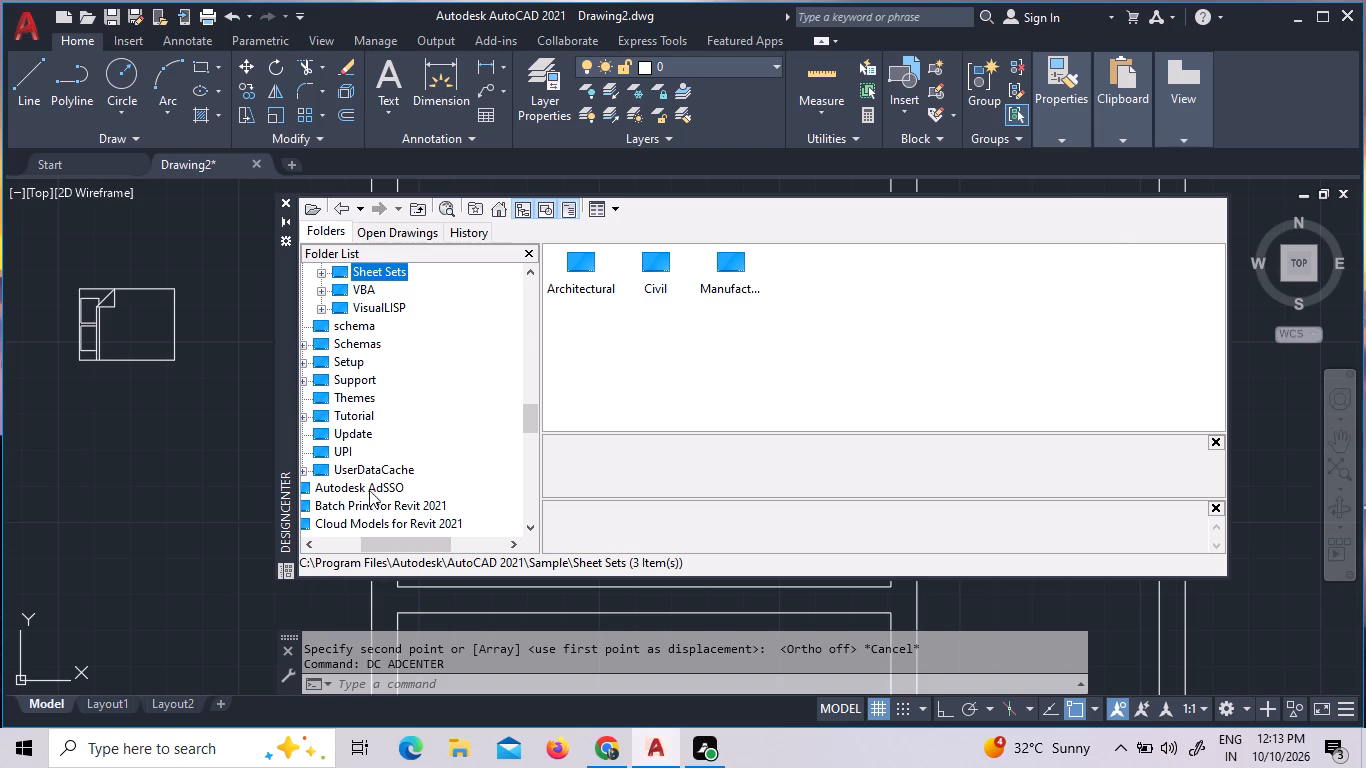
double_click(369, 491)
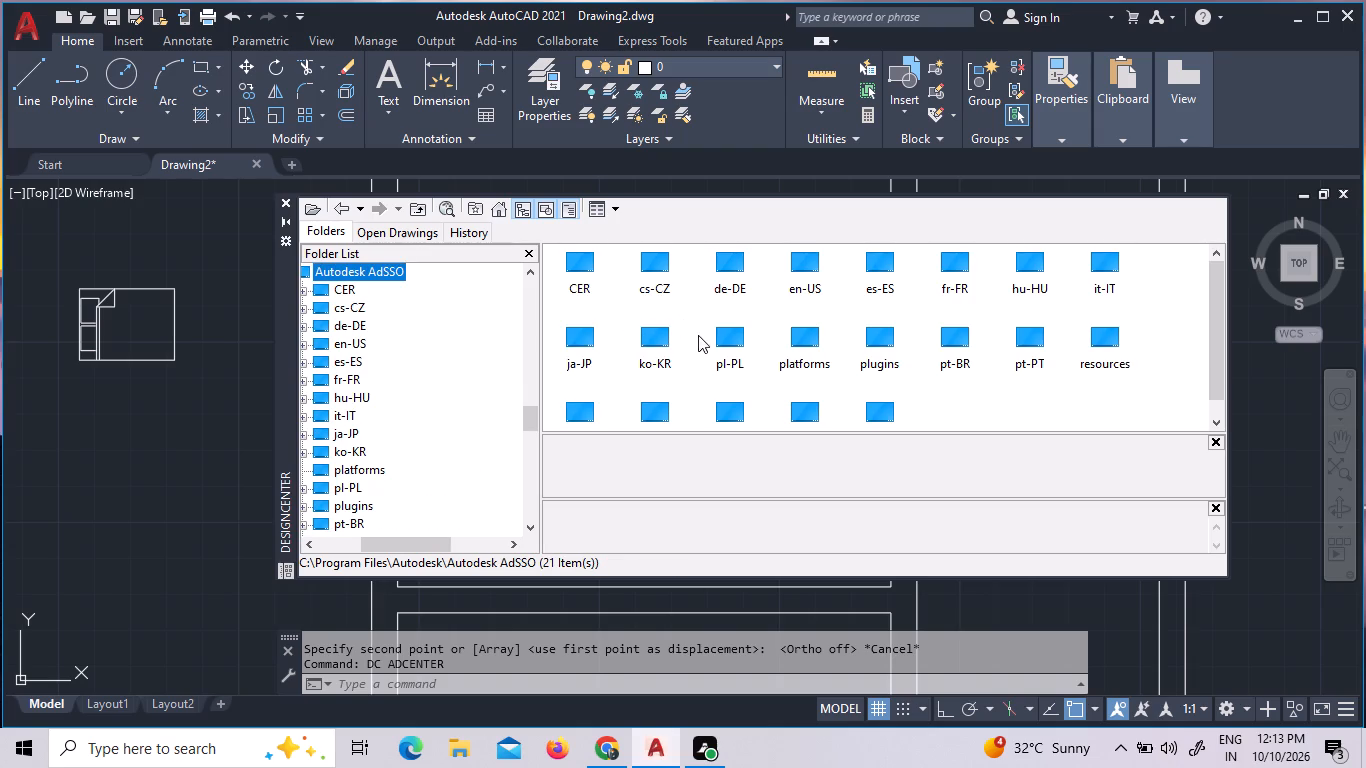
double_click(584, 275)
double_click(584, 275)
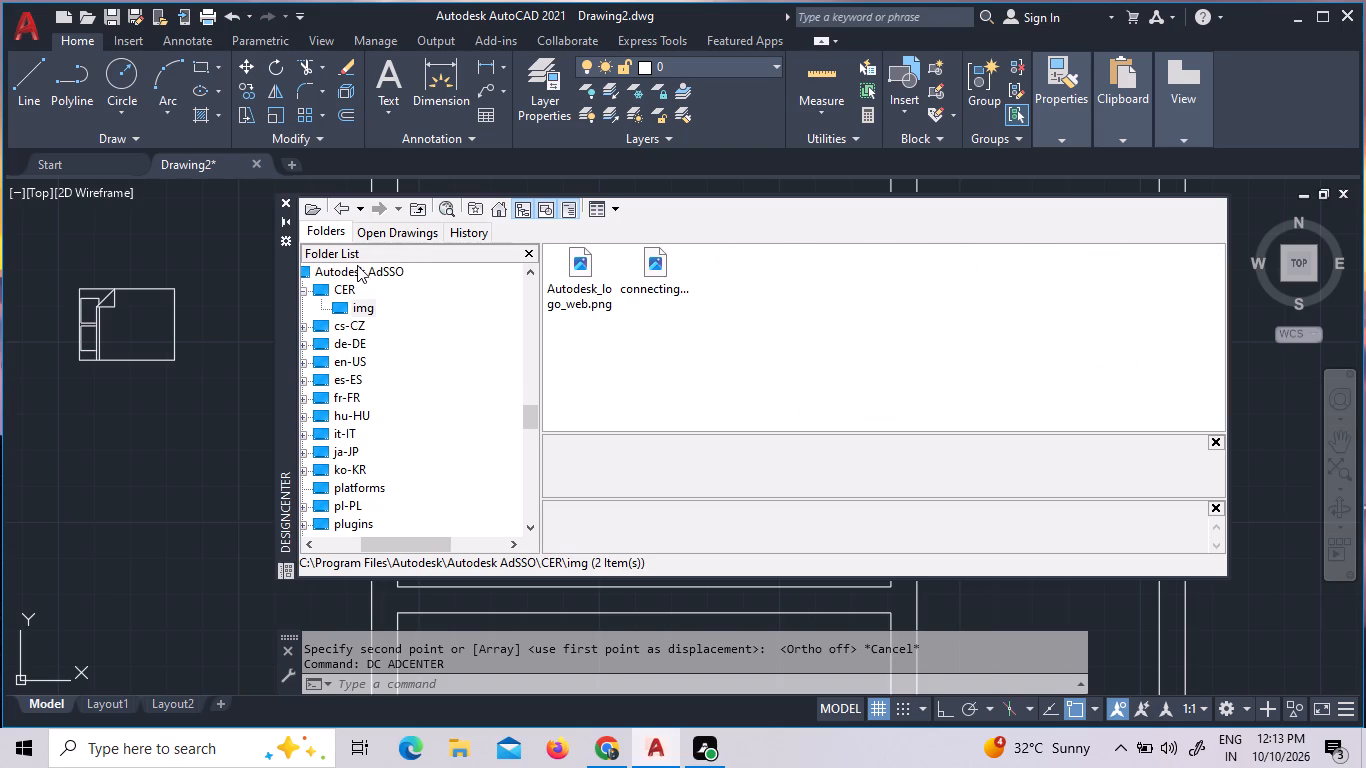
left_click(290, 205)
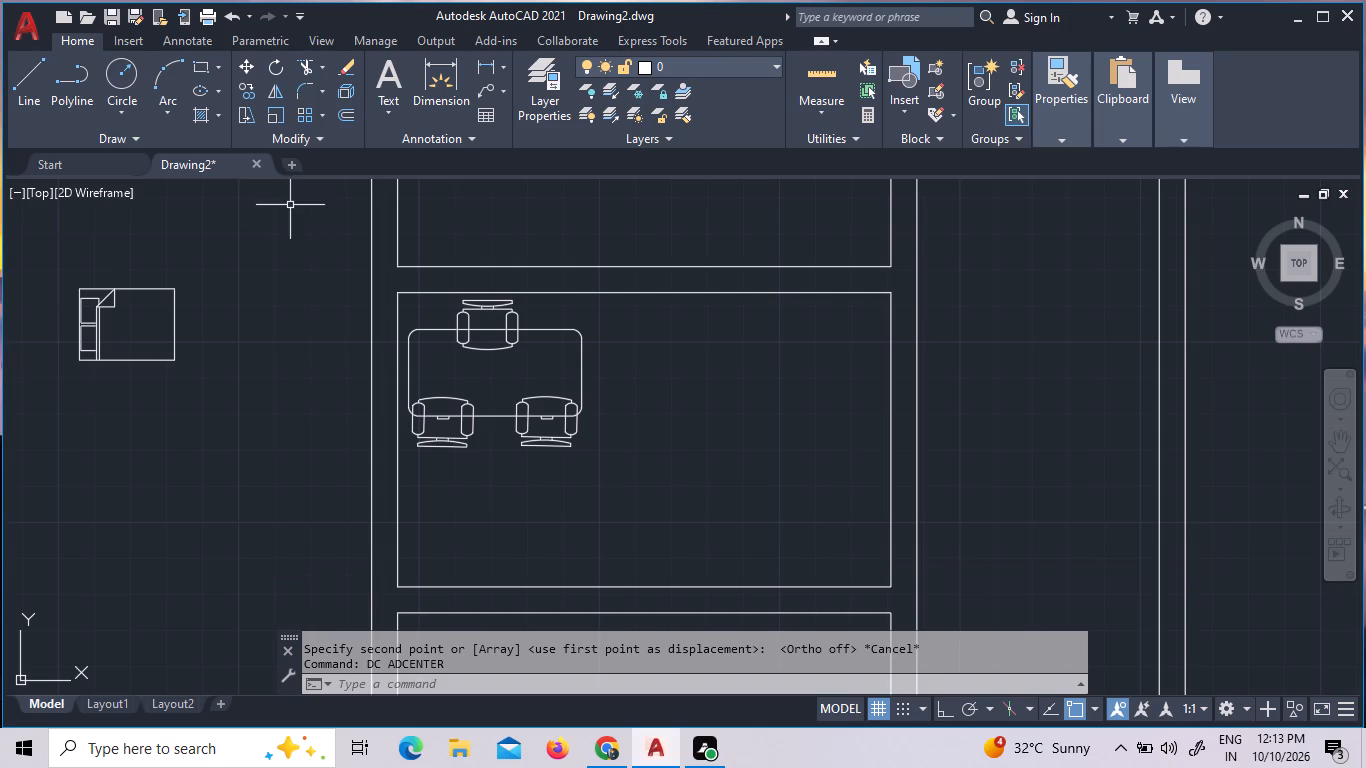
Move the bed block from outside the plan to the lower-right corner area of the room with the table and chairs.
left_click(246, 401)
left_click(86, 272)
right_click(86, 272)
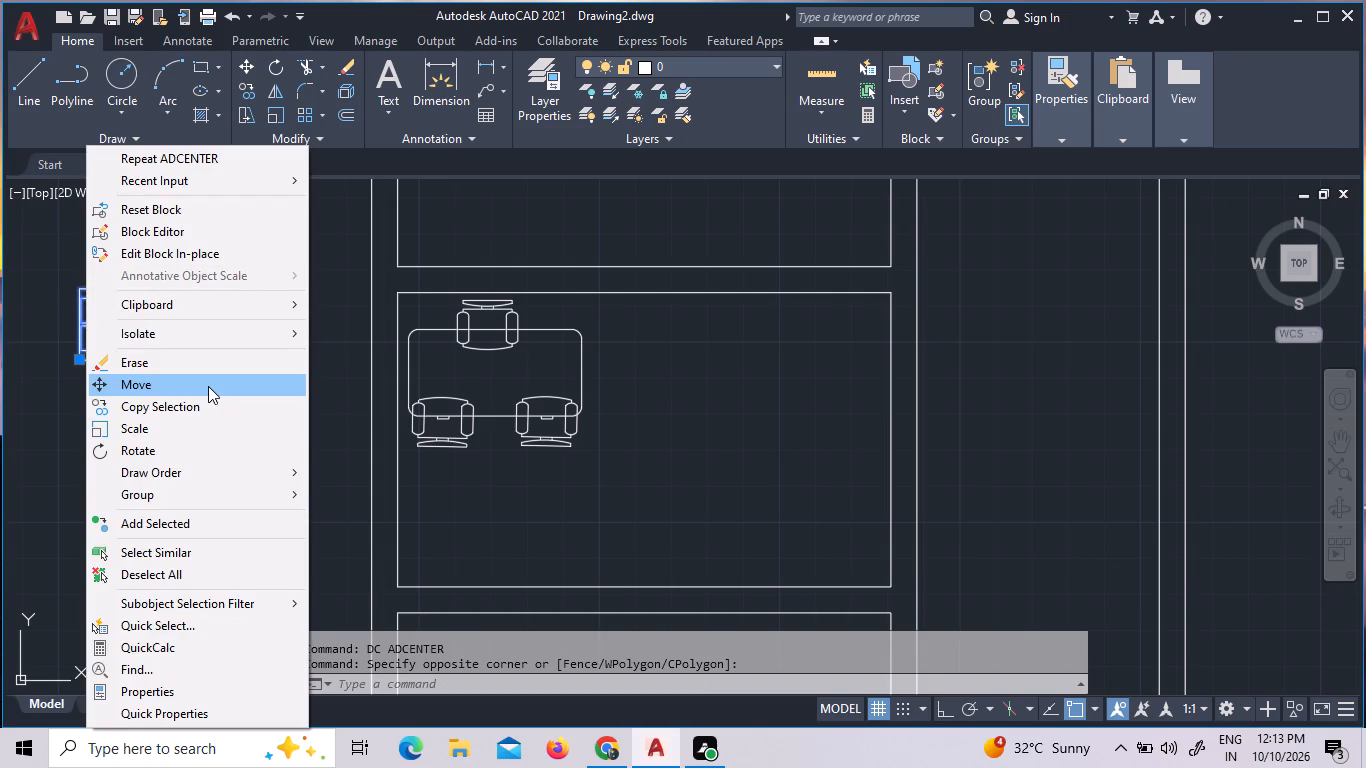
double_click(208, 386)
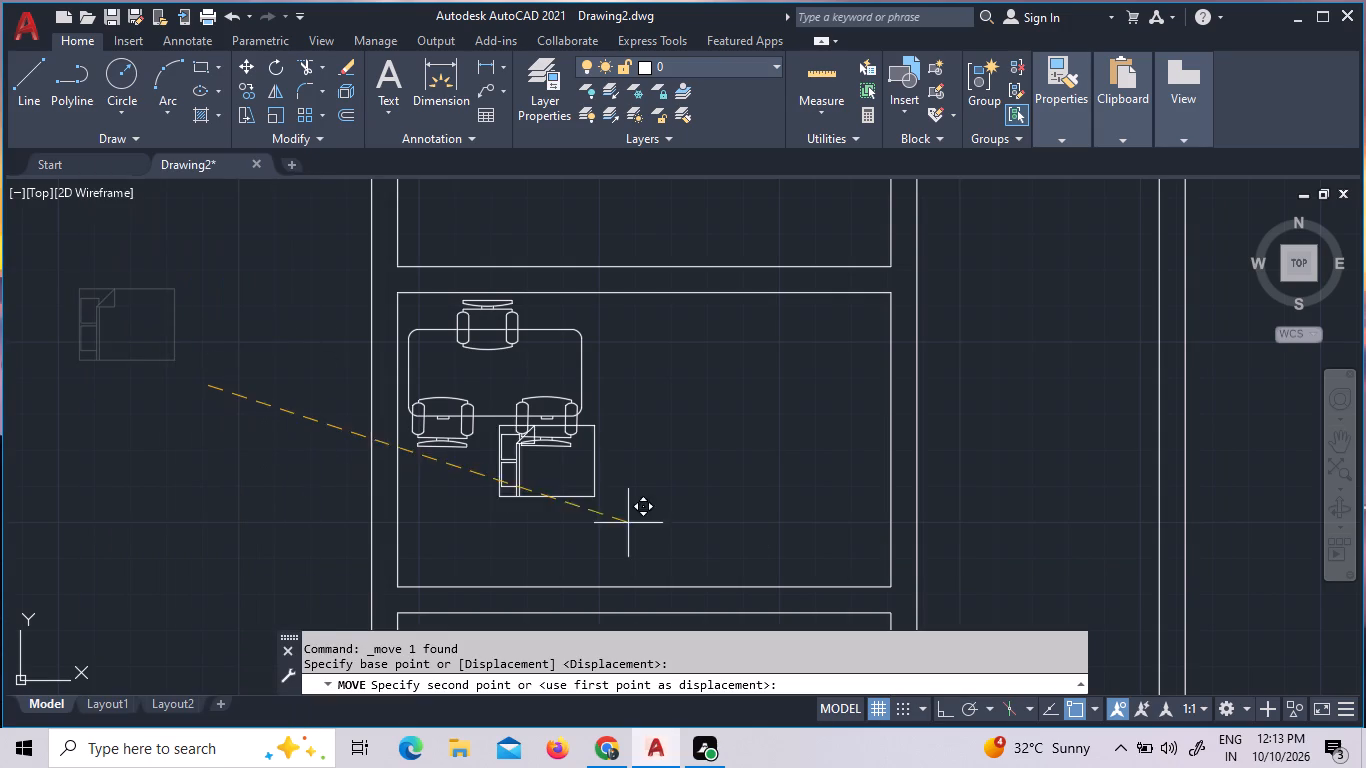
left_click(885, 611)
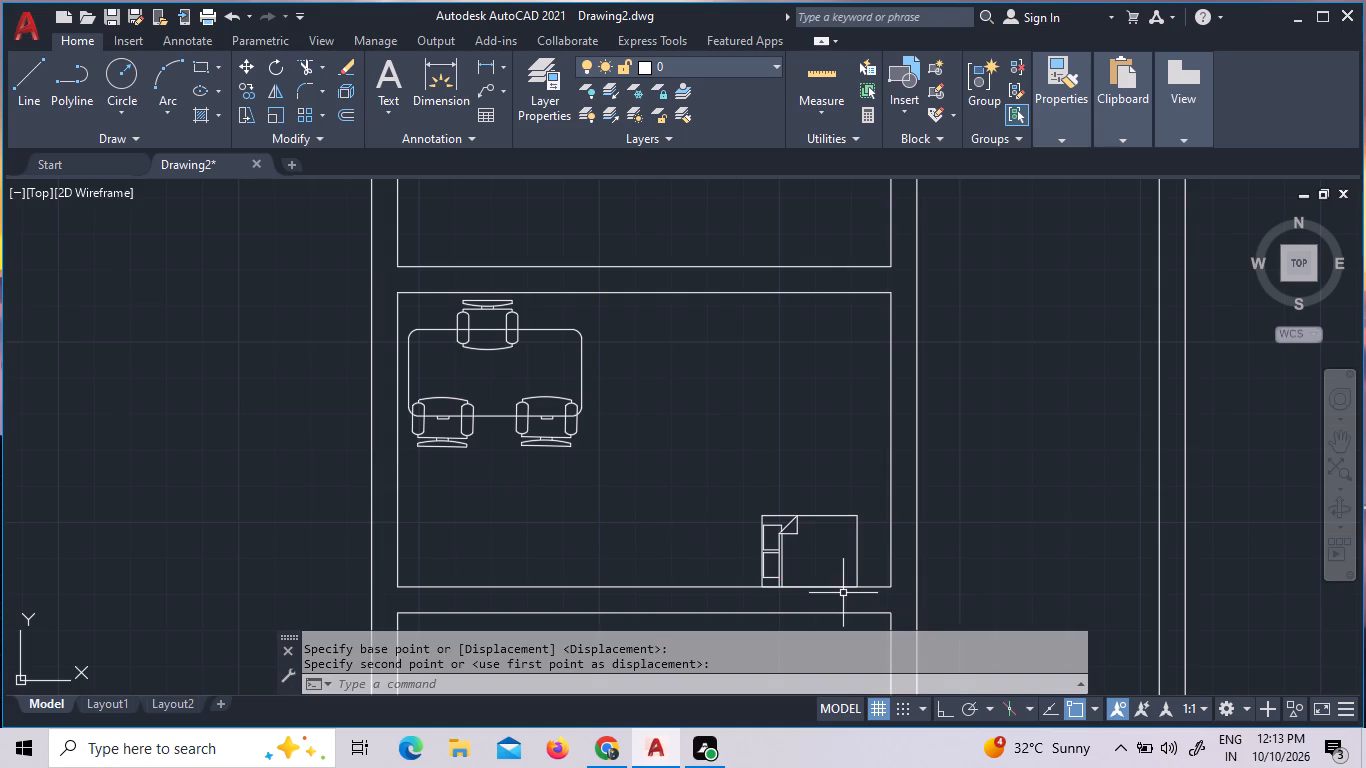
Scale the bed block up freehand to roughly twice its size, using a base point inside the bed.
left_click(792, 550)
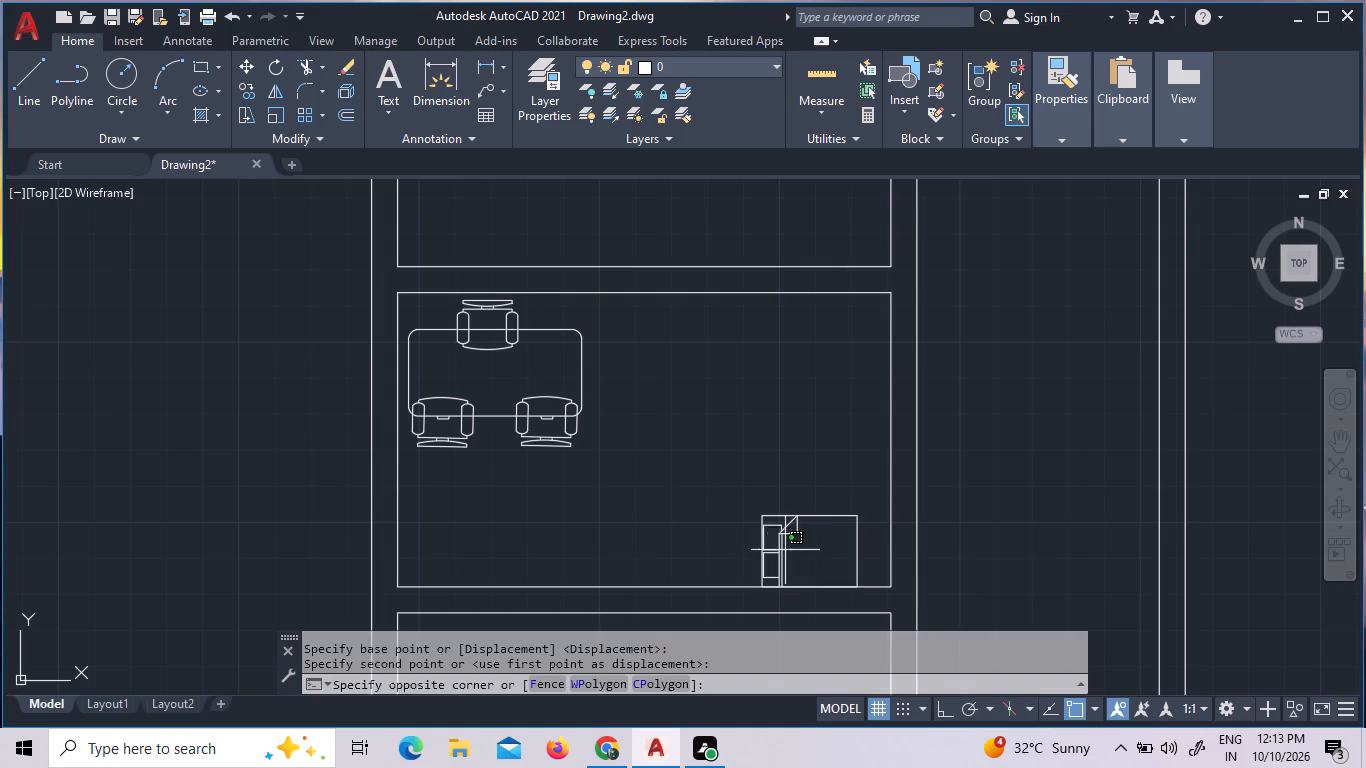
left_click(695, 535)
right_click(695, 535)
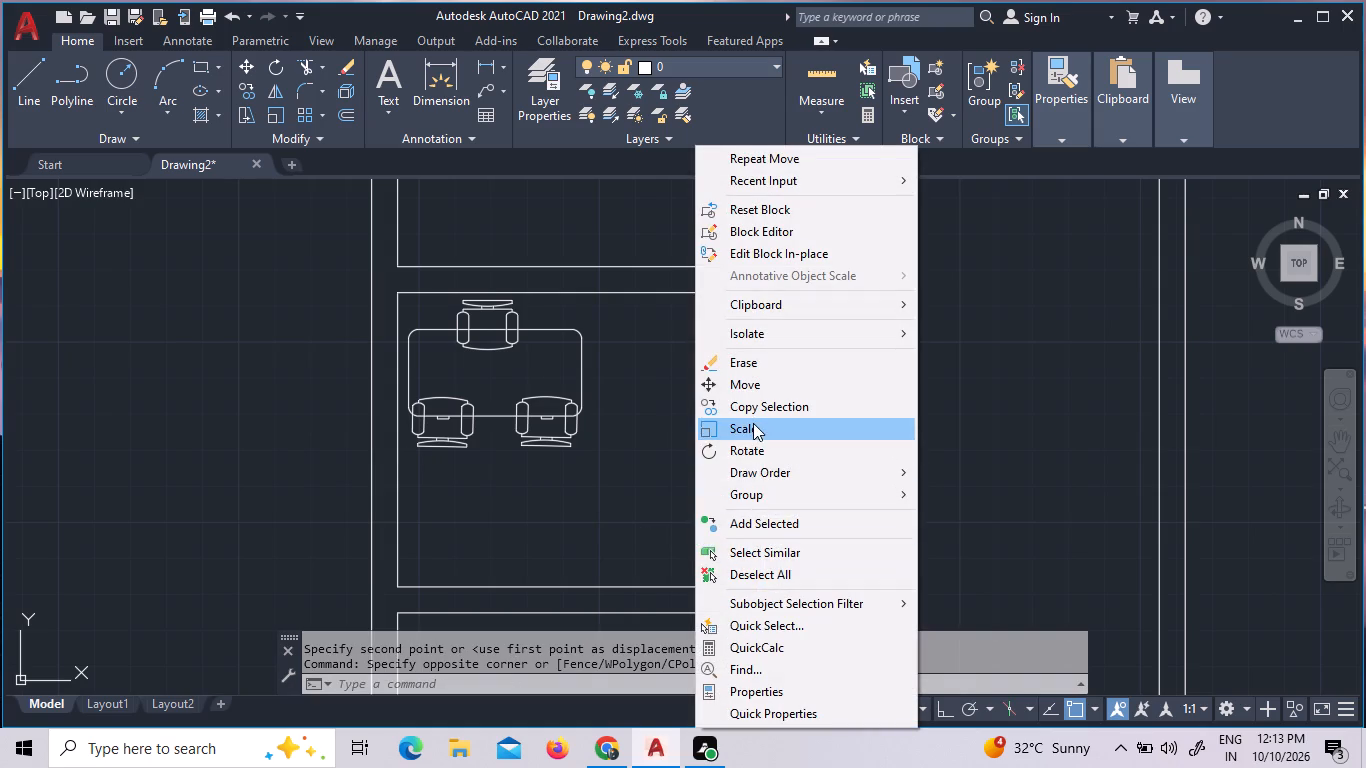
left_click(753, 423)
left_click(786, 570)
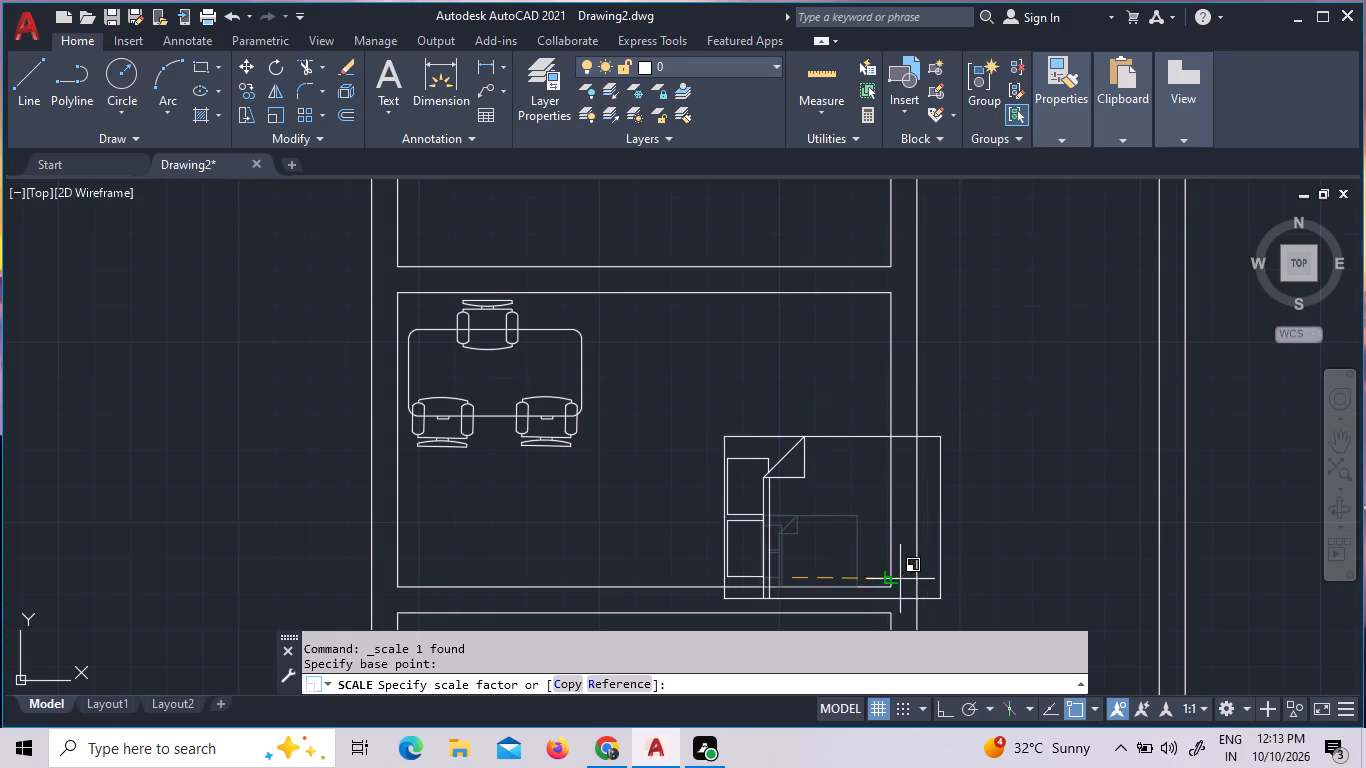
left_click(891, 579)
Move the enlarged bed by its upper-right corner so it fits against the room's right and bottom inner walls.
left_click(808, 558)
left_click(668, 531)
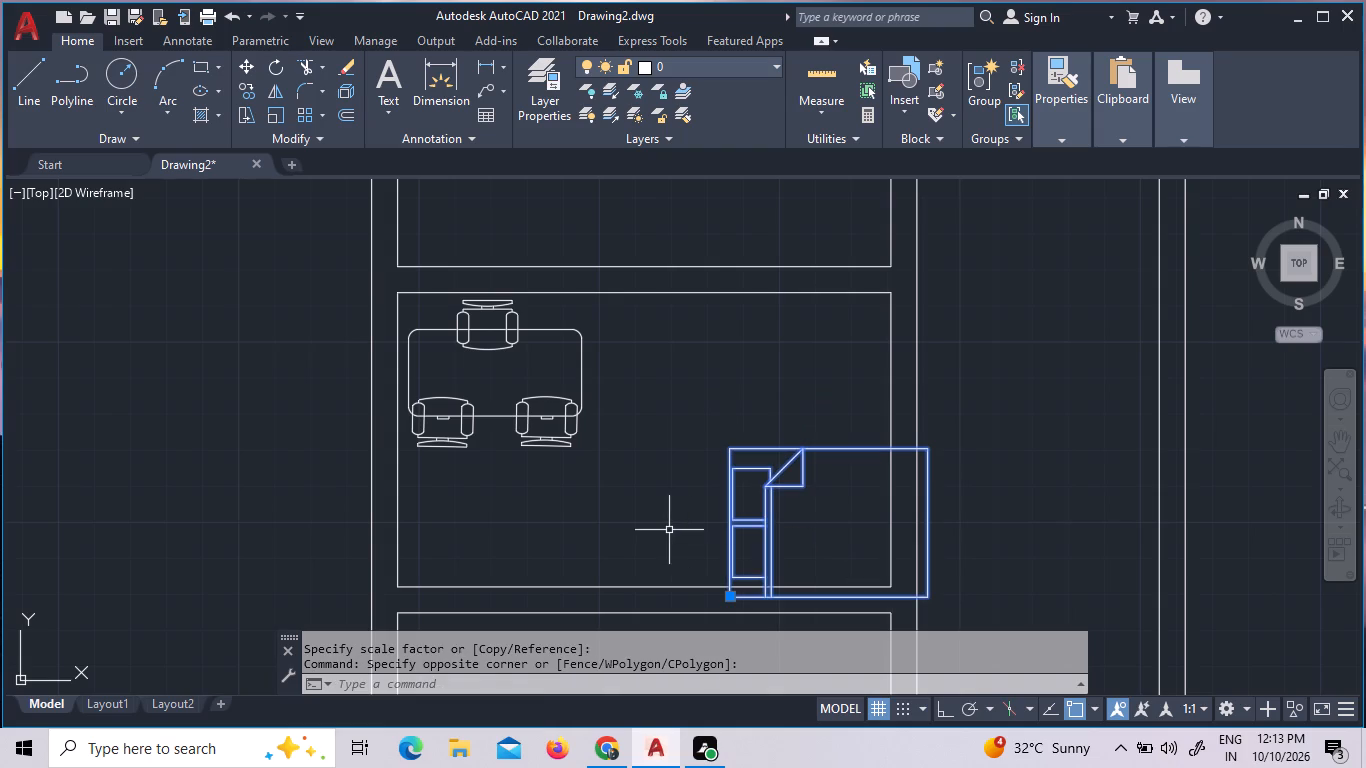
right_click(773, 569)
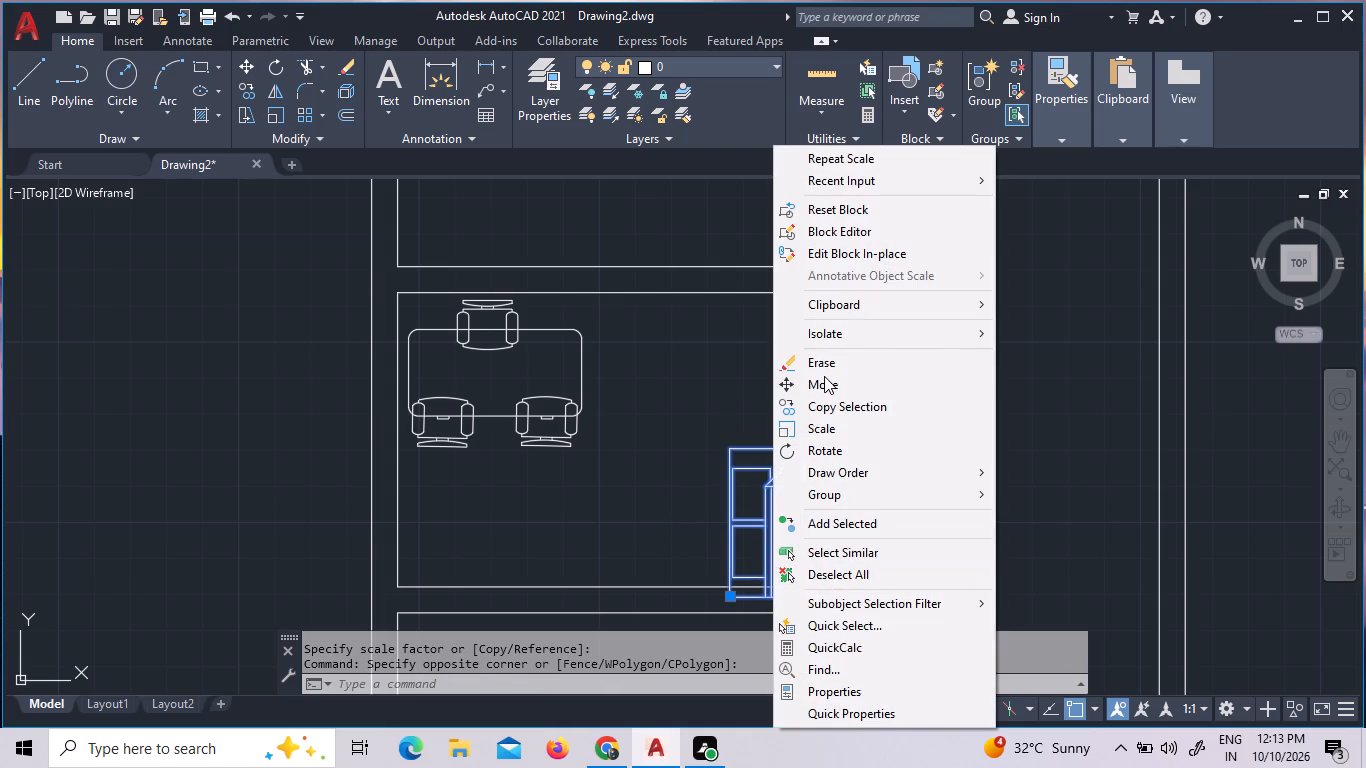
left_click(824, 376)
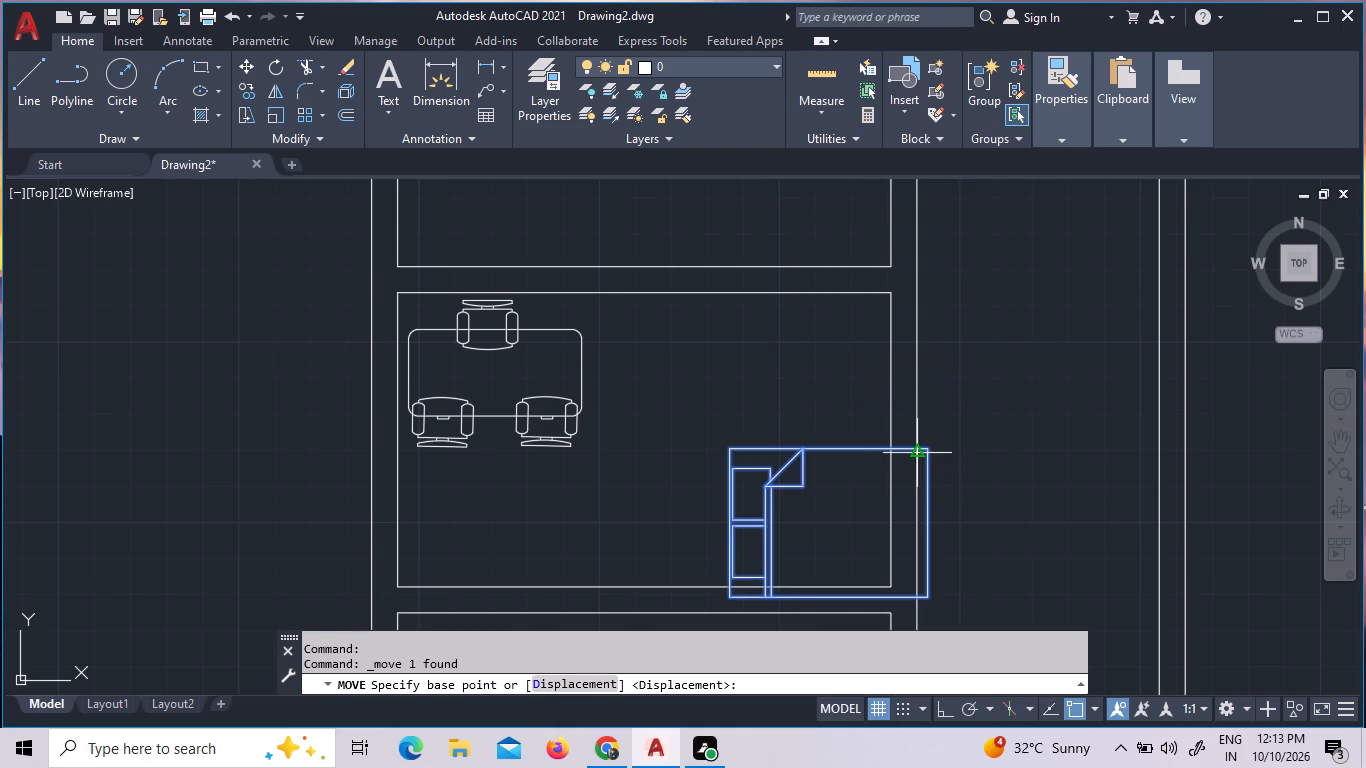
left_click(927, 455)
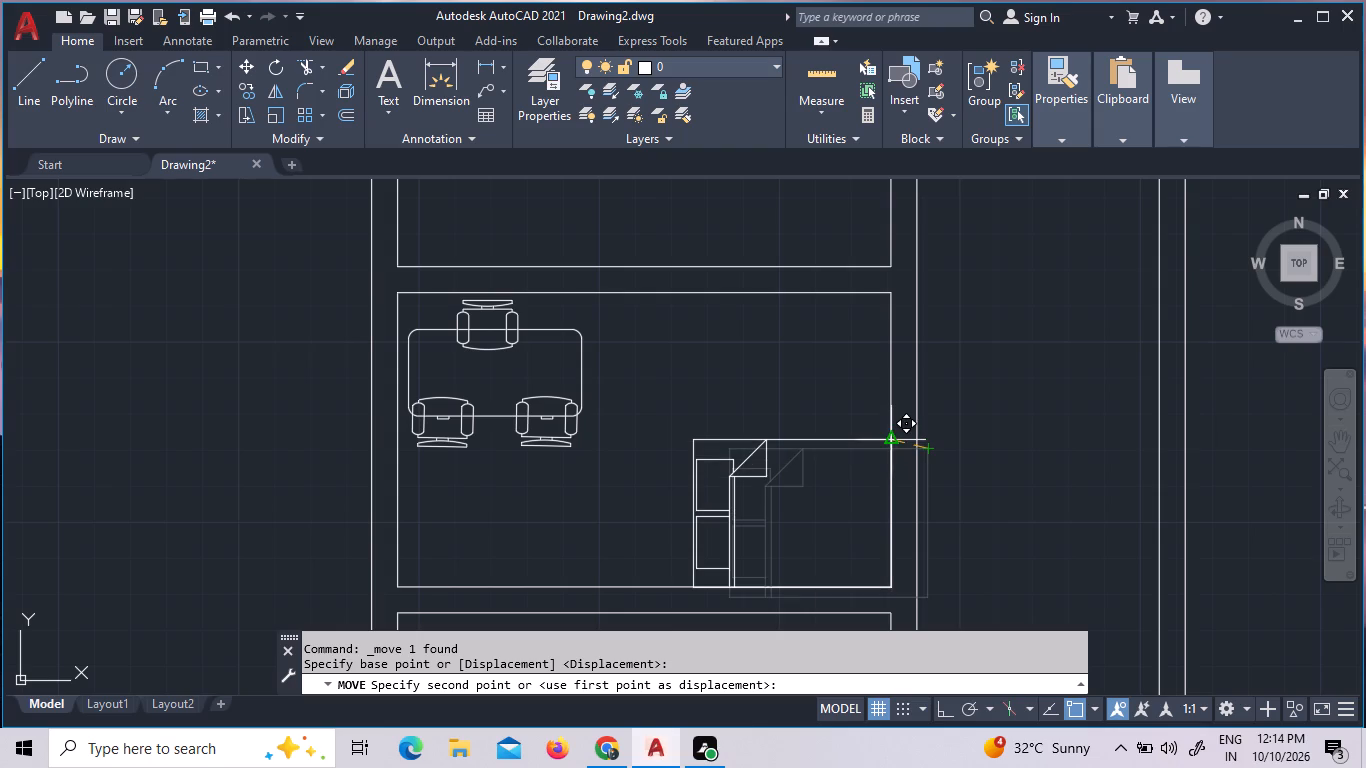
left_click(891, 436)
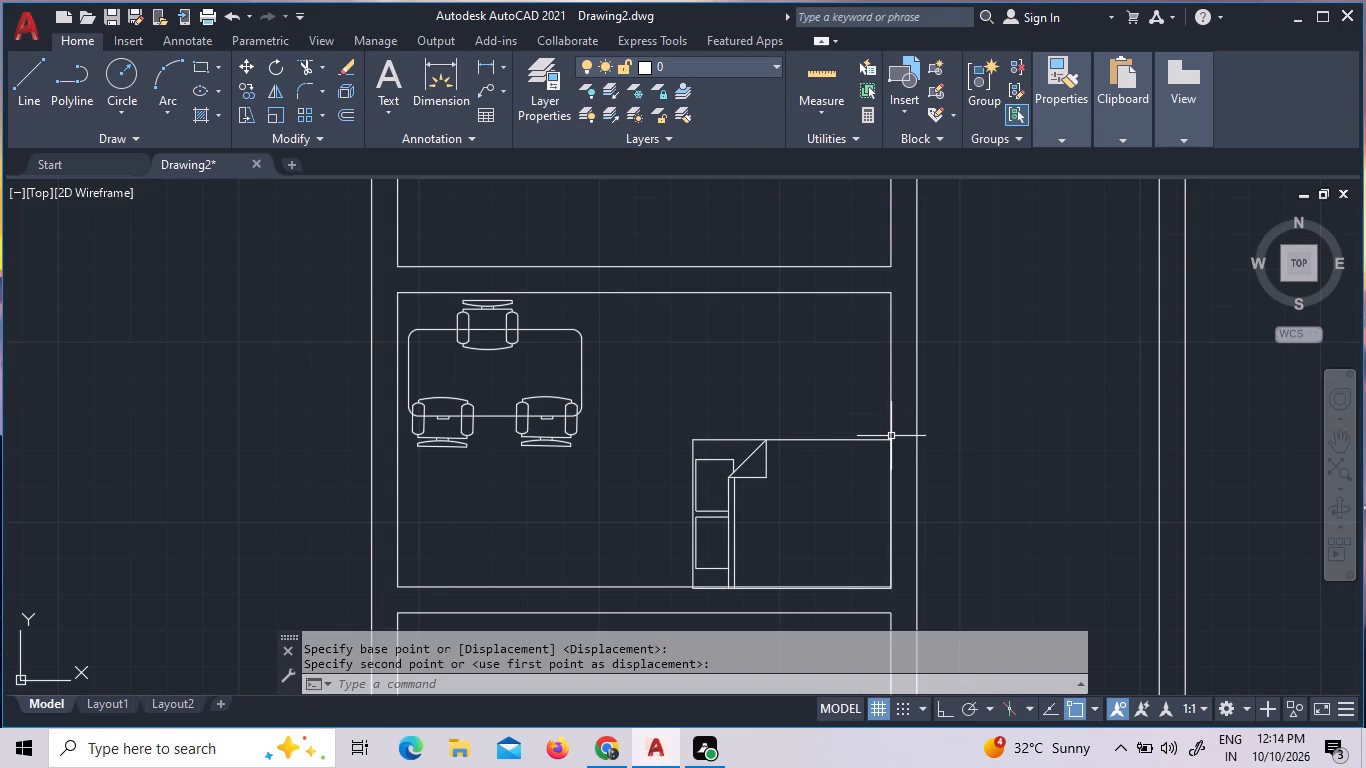
Move the bed block by its lower-right corner onto the inner corner of the room's right and bottom walls.
left_click(889, 589)
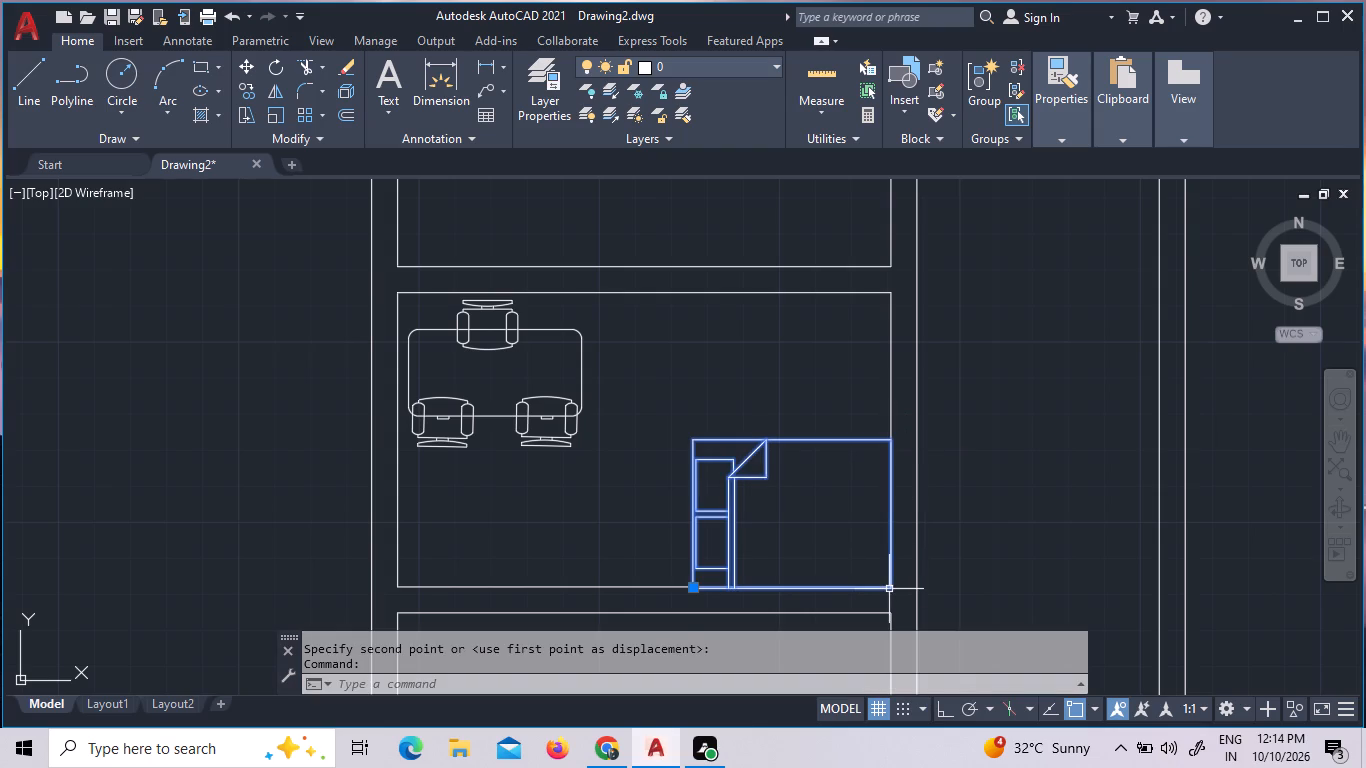
right_click(889, 589)
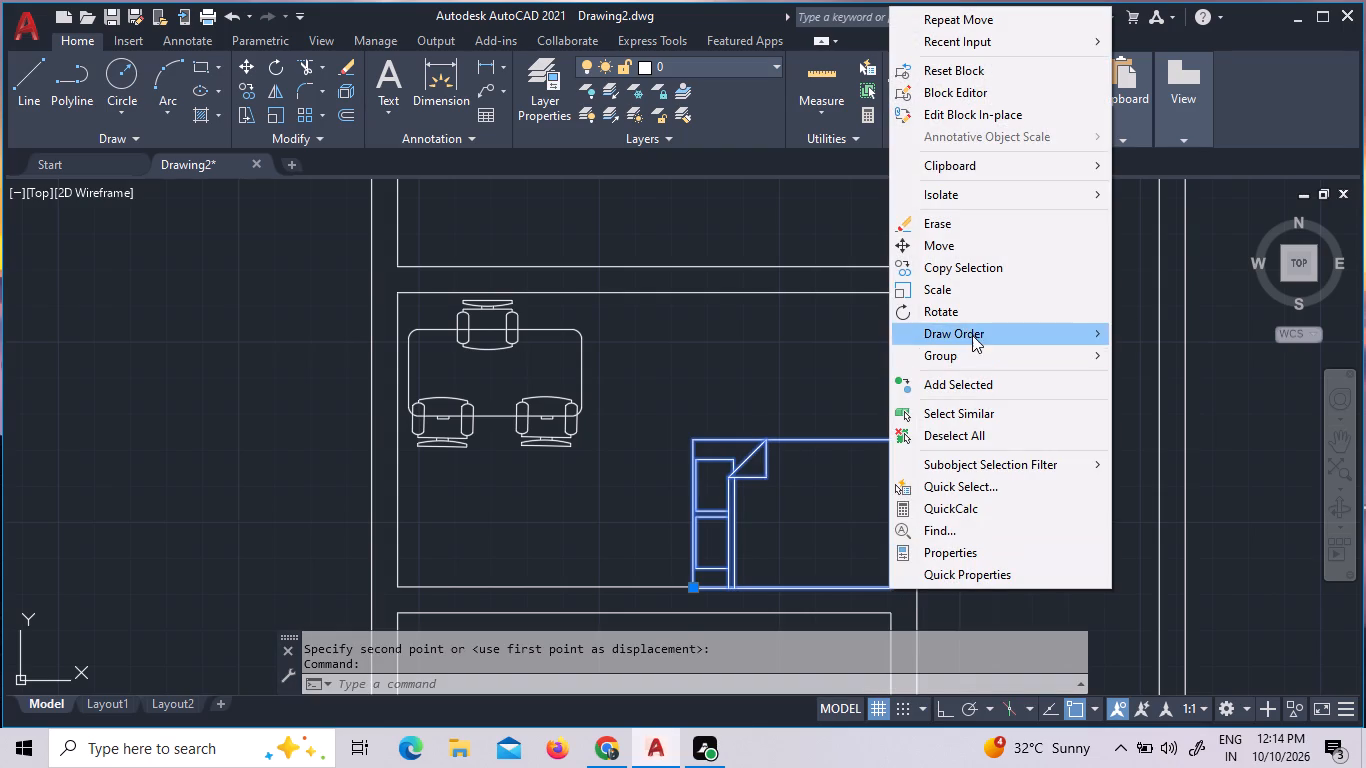
left_click(965, 251)
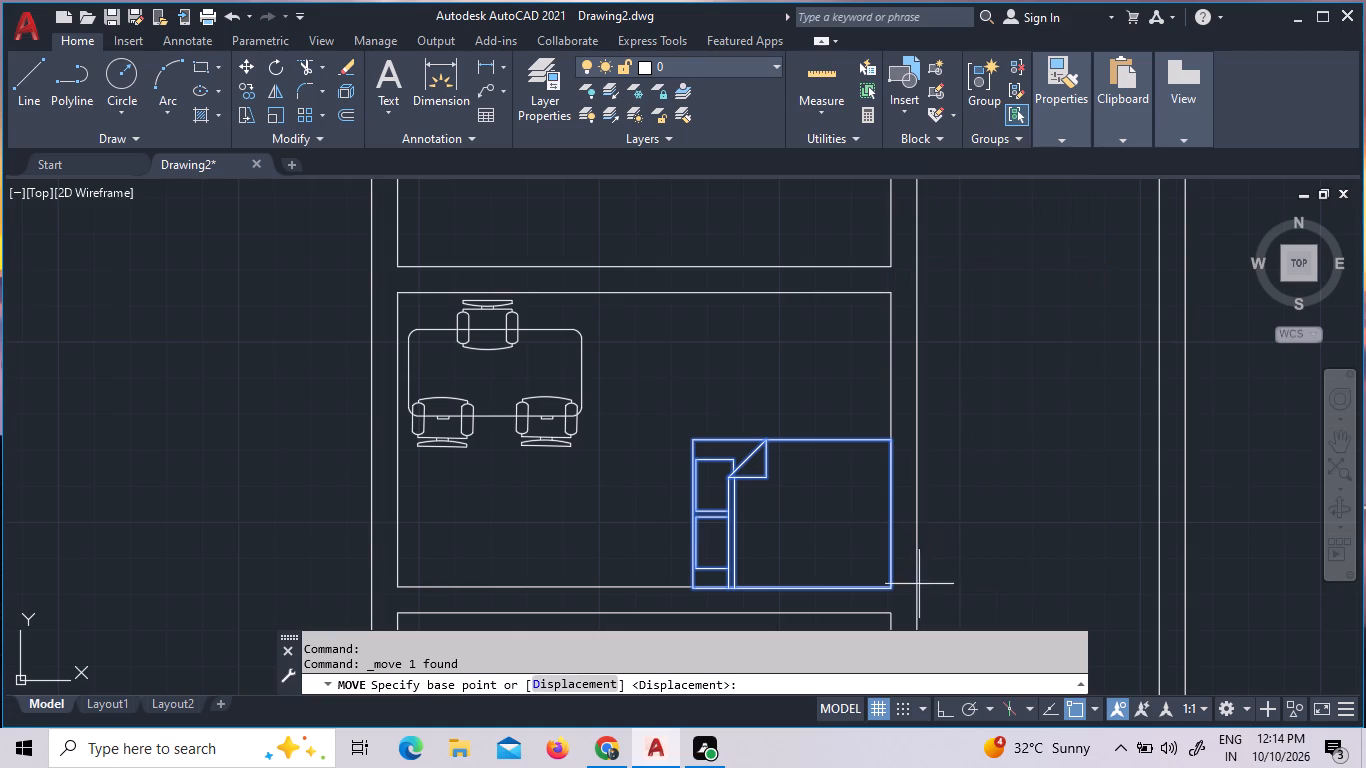
left_click(895, 591)
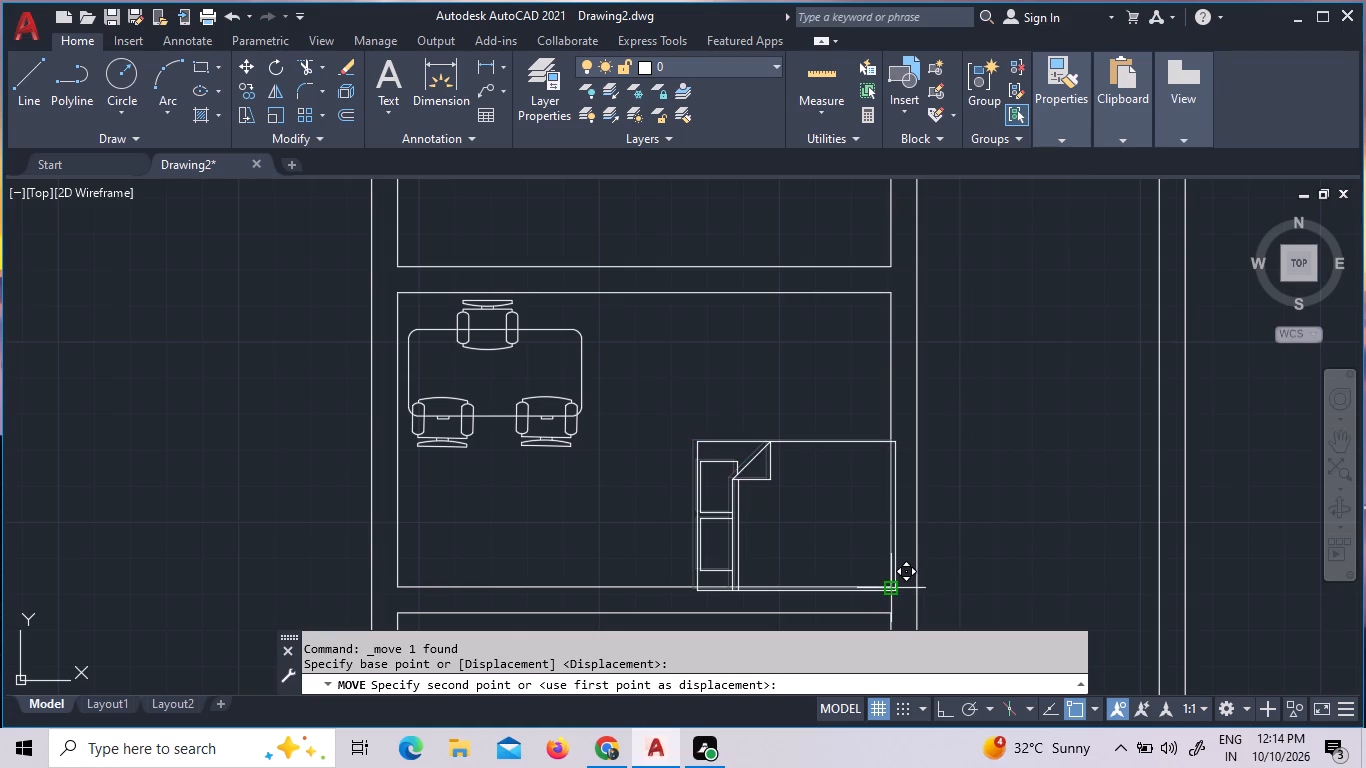
left_click(887, 583)
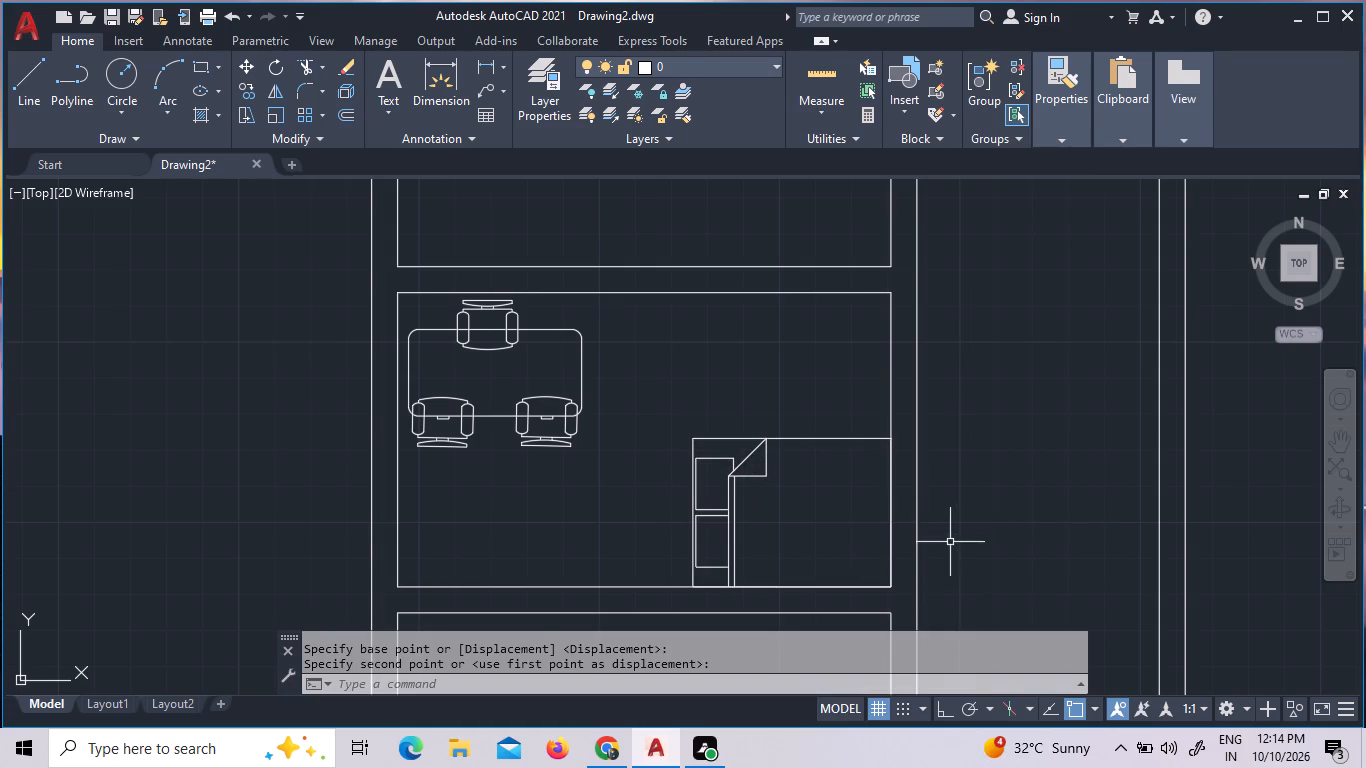
key("Escape")
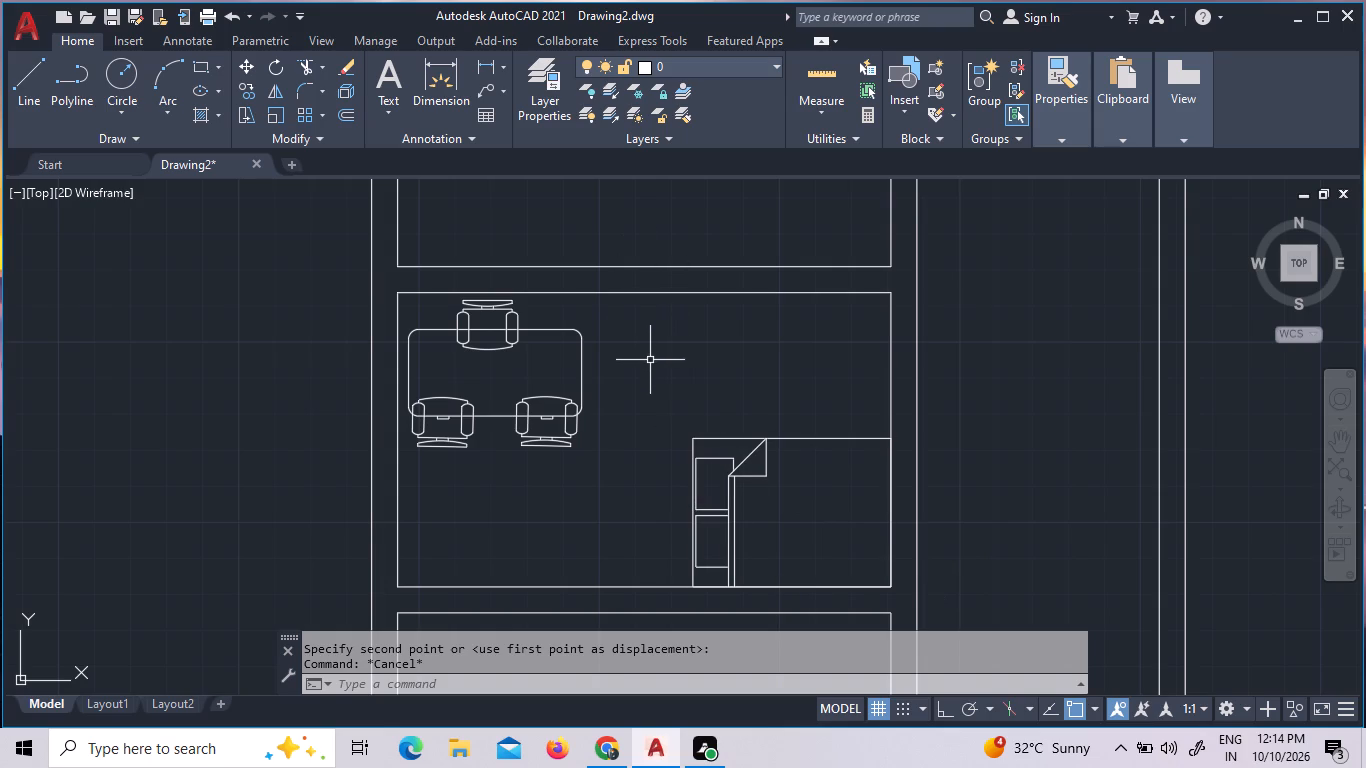
Add the multiline text label "Consultation room 6" with 9" text height between the table and the bed.
left_click(391, 80)
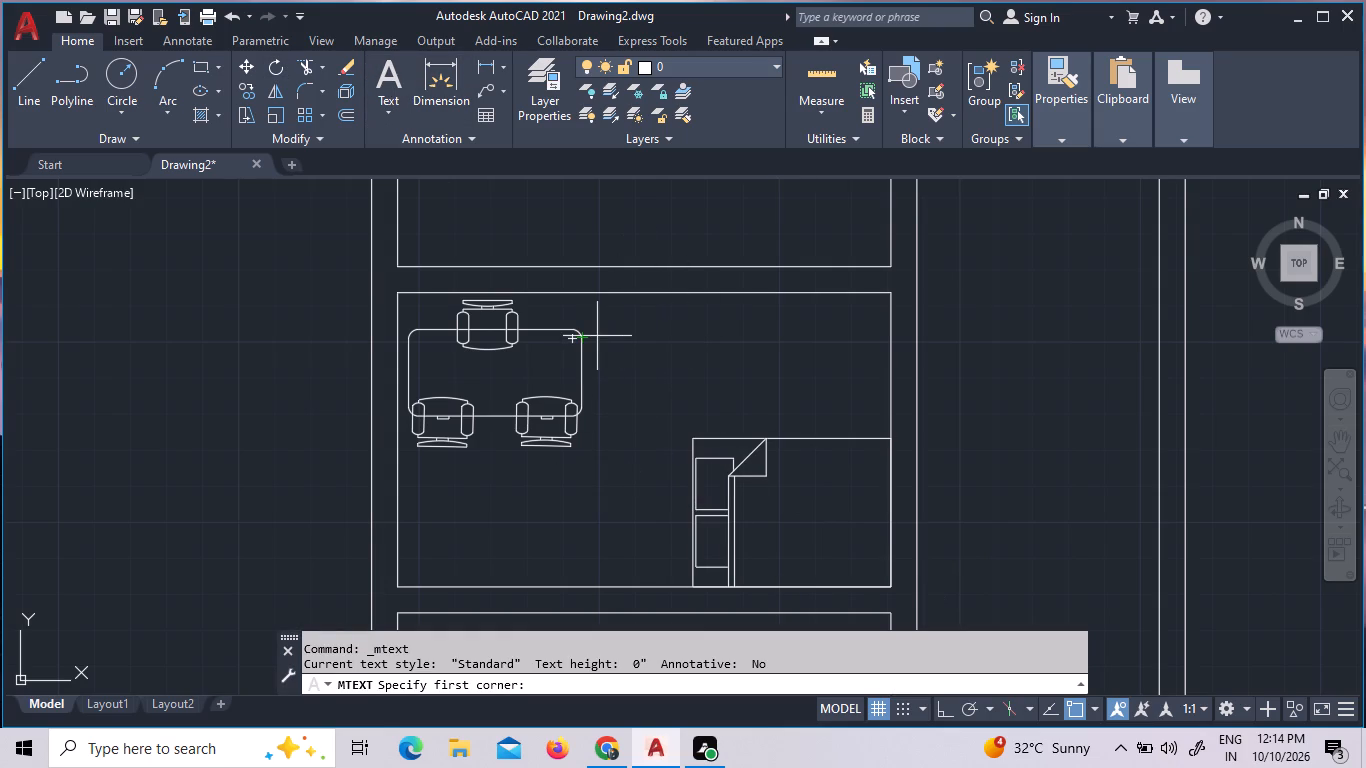
left_click(605, 343)
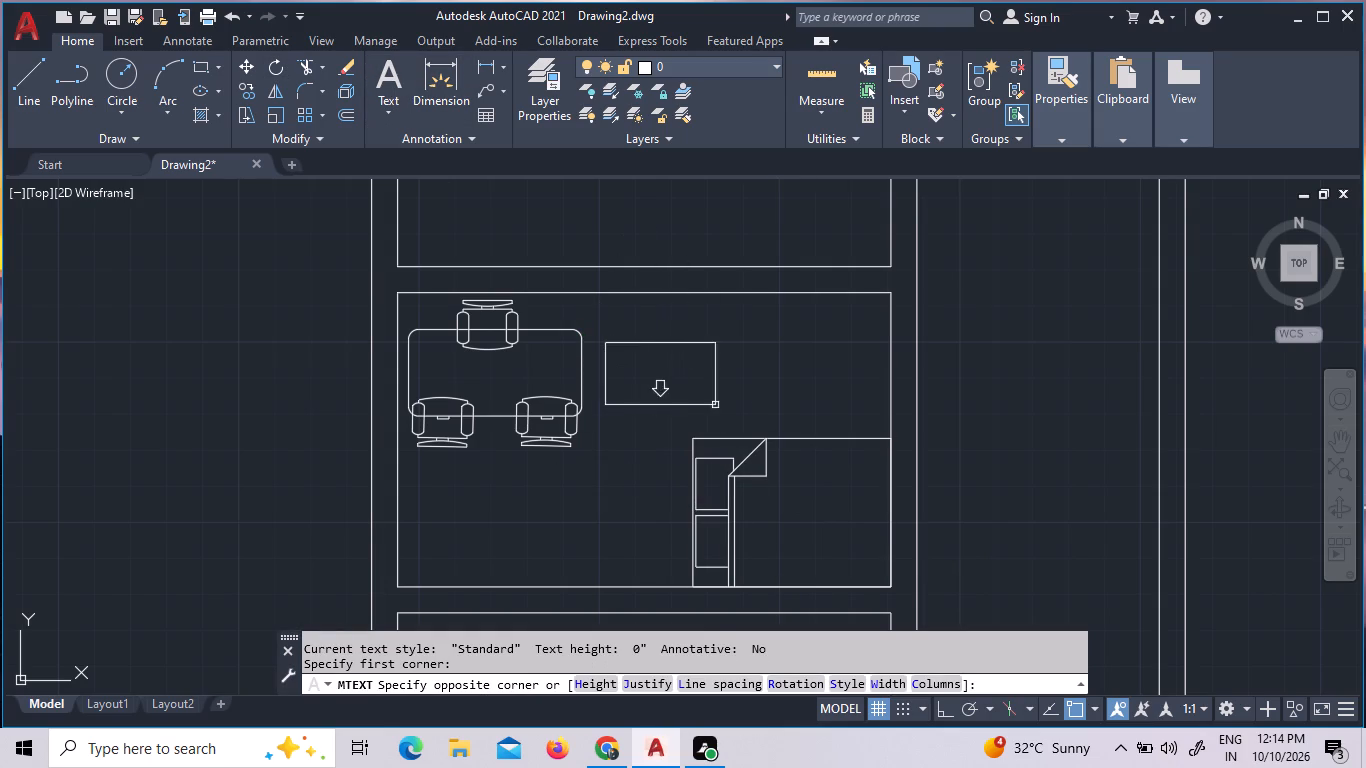
left_click(812, 403)
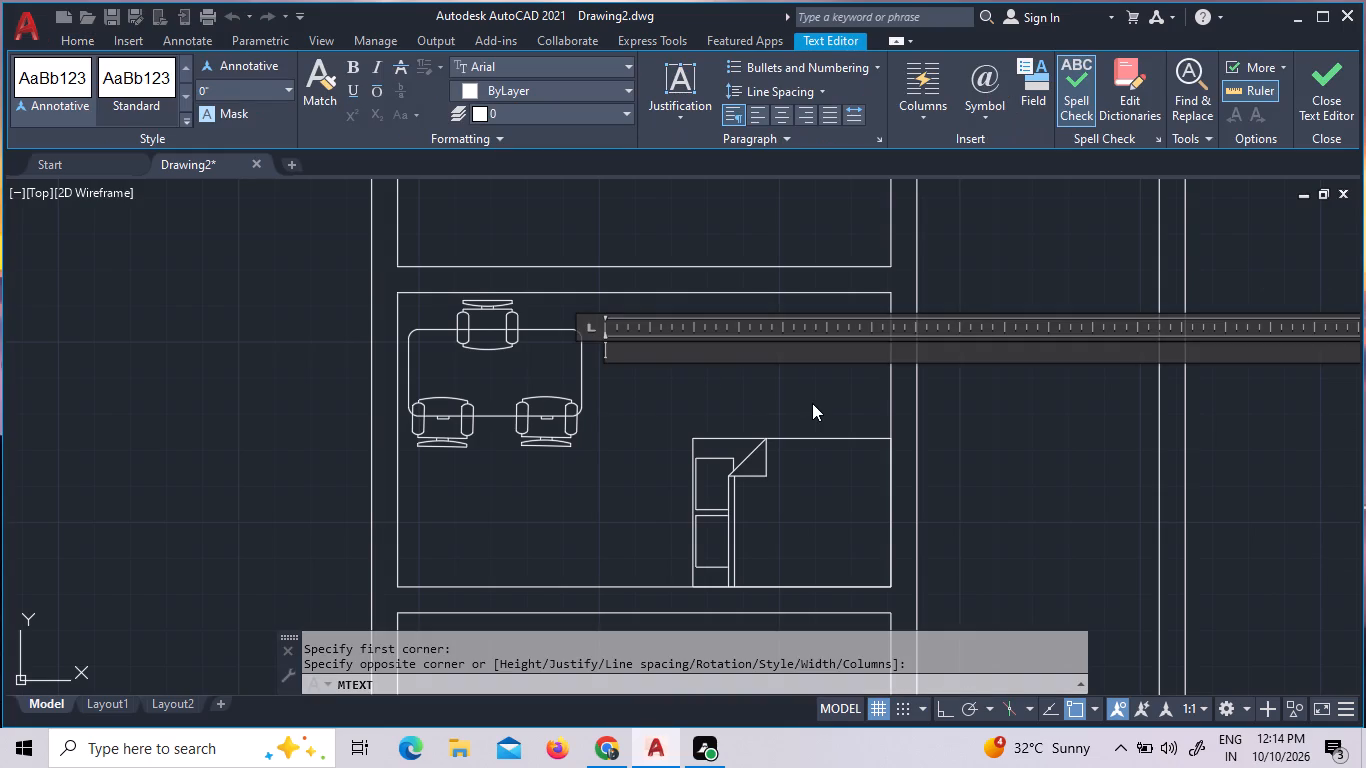
type("CO")
key("BackSpace")
type("onsul")
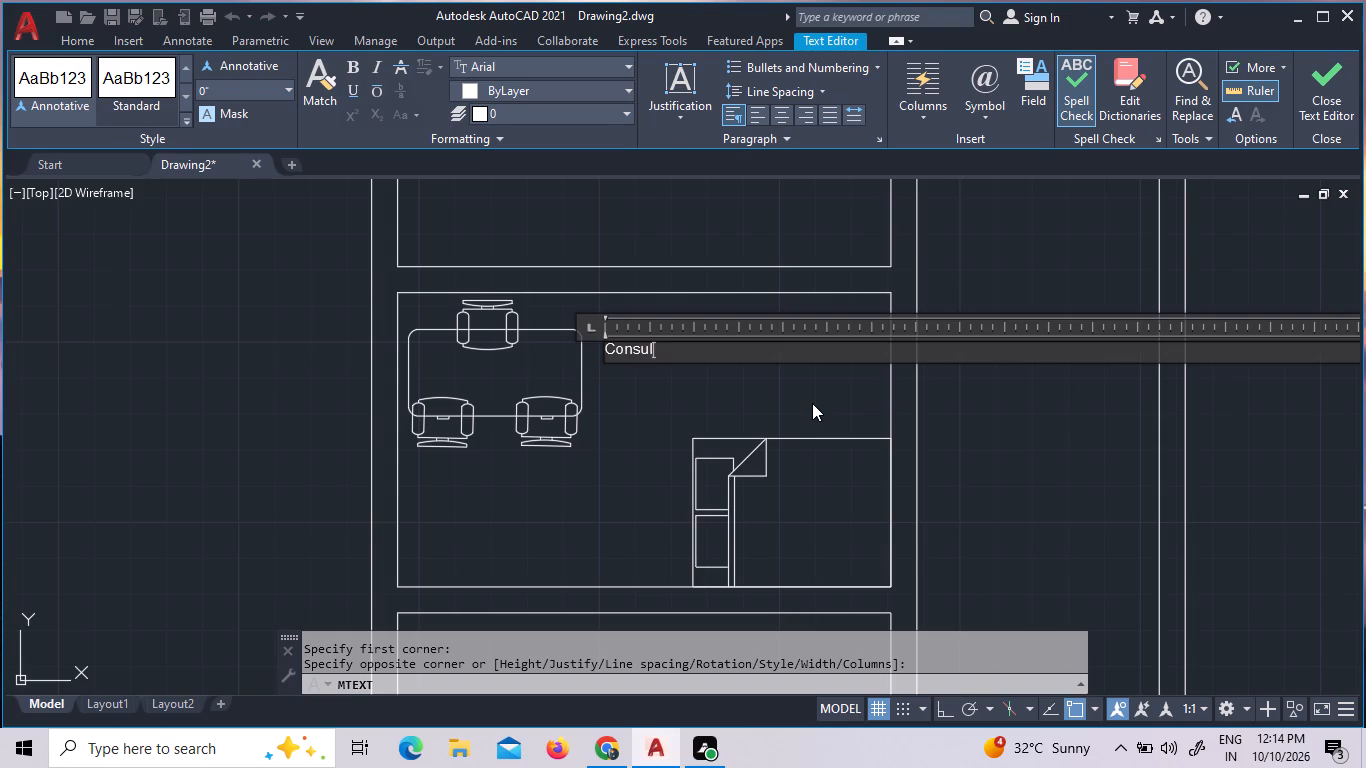
type("tation")
key("space")
type("room 6")
left_click_drag(748, 343, 552, 322)
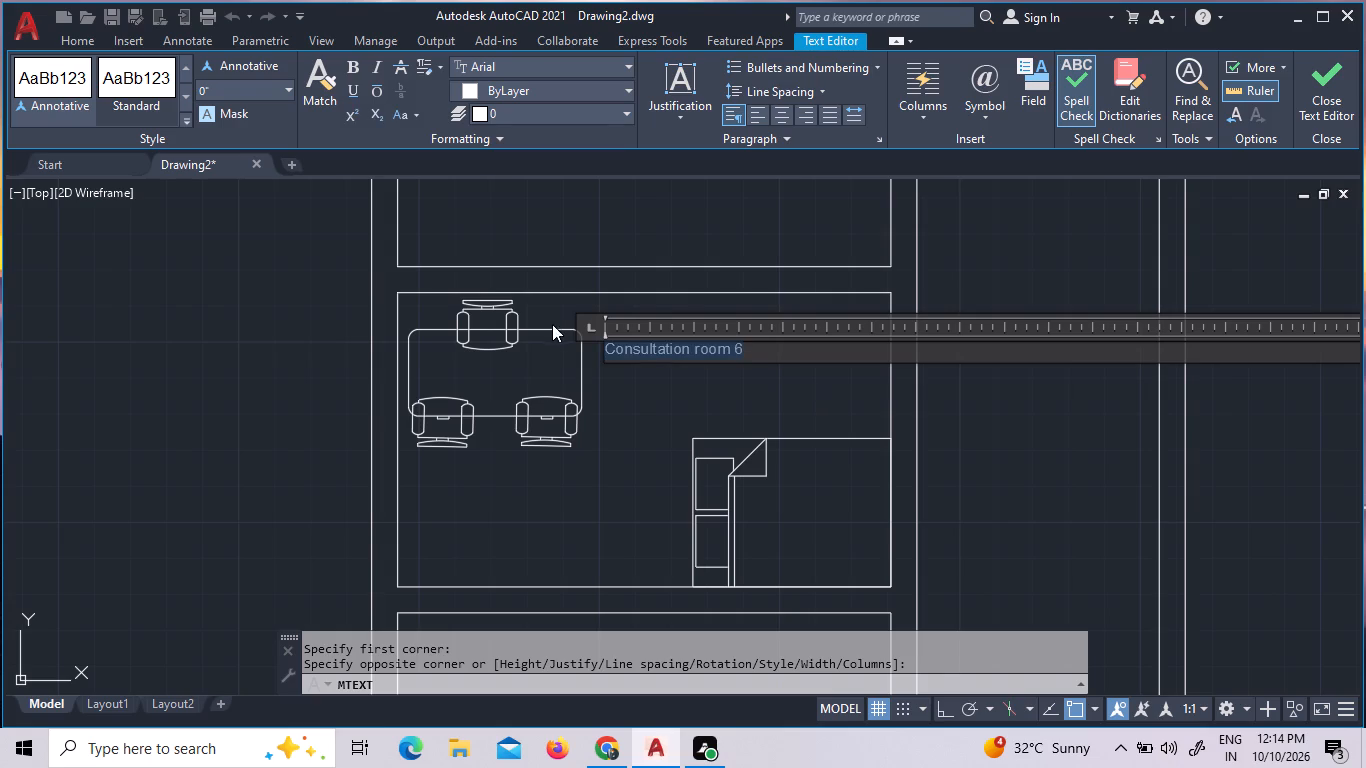
left_click(292, 83)
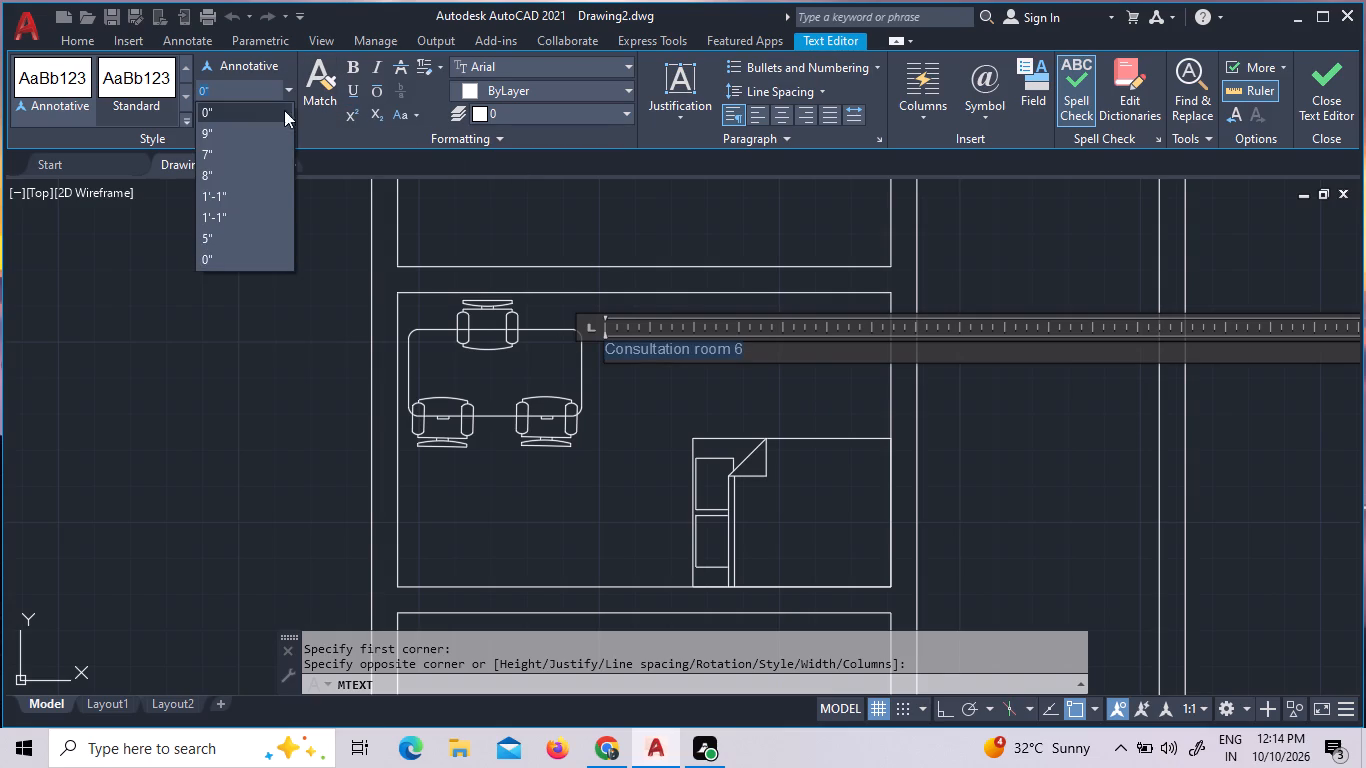
left_click(273, 134)
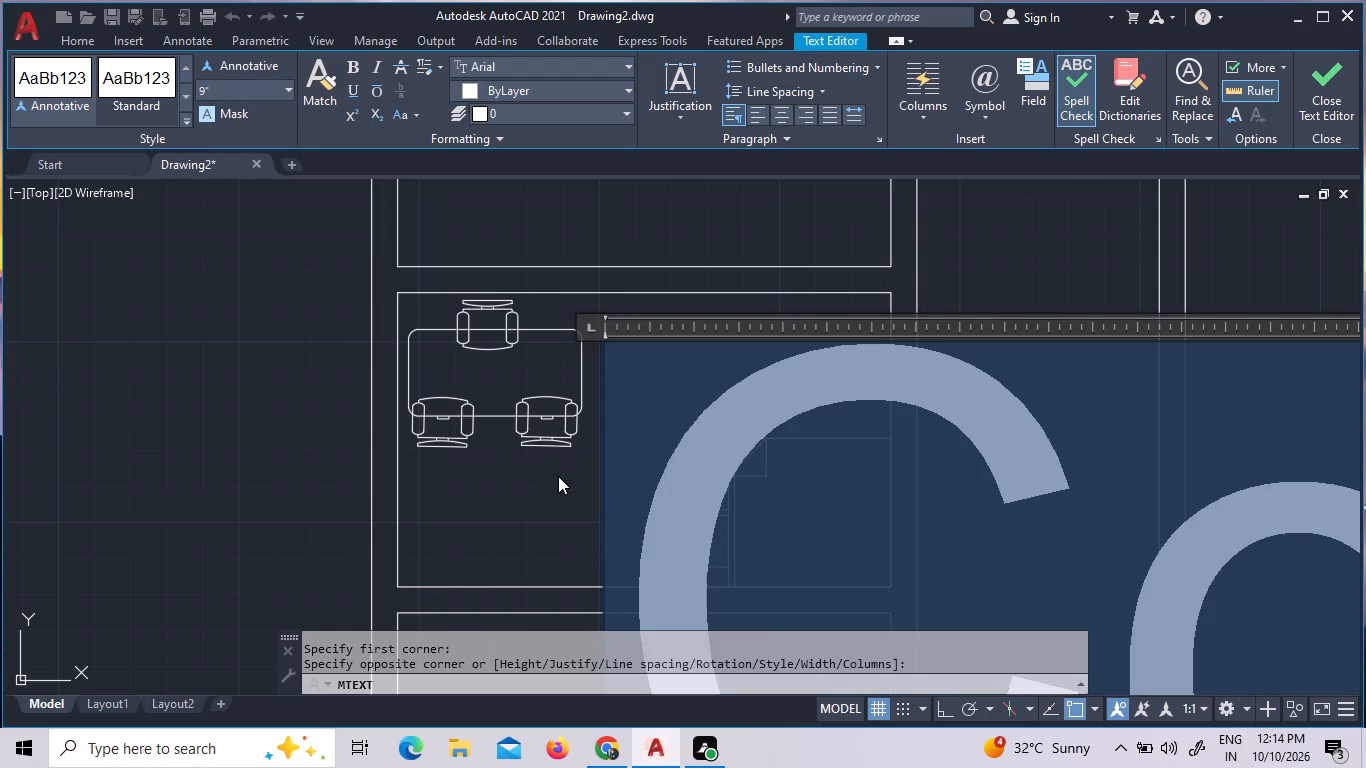
left_click(558, 476)
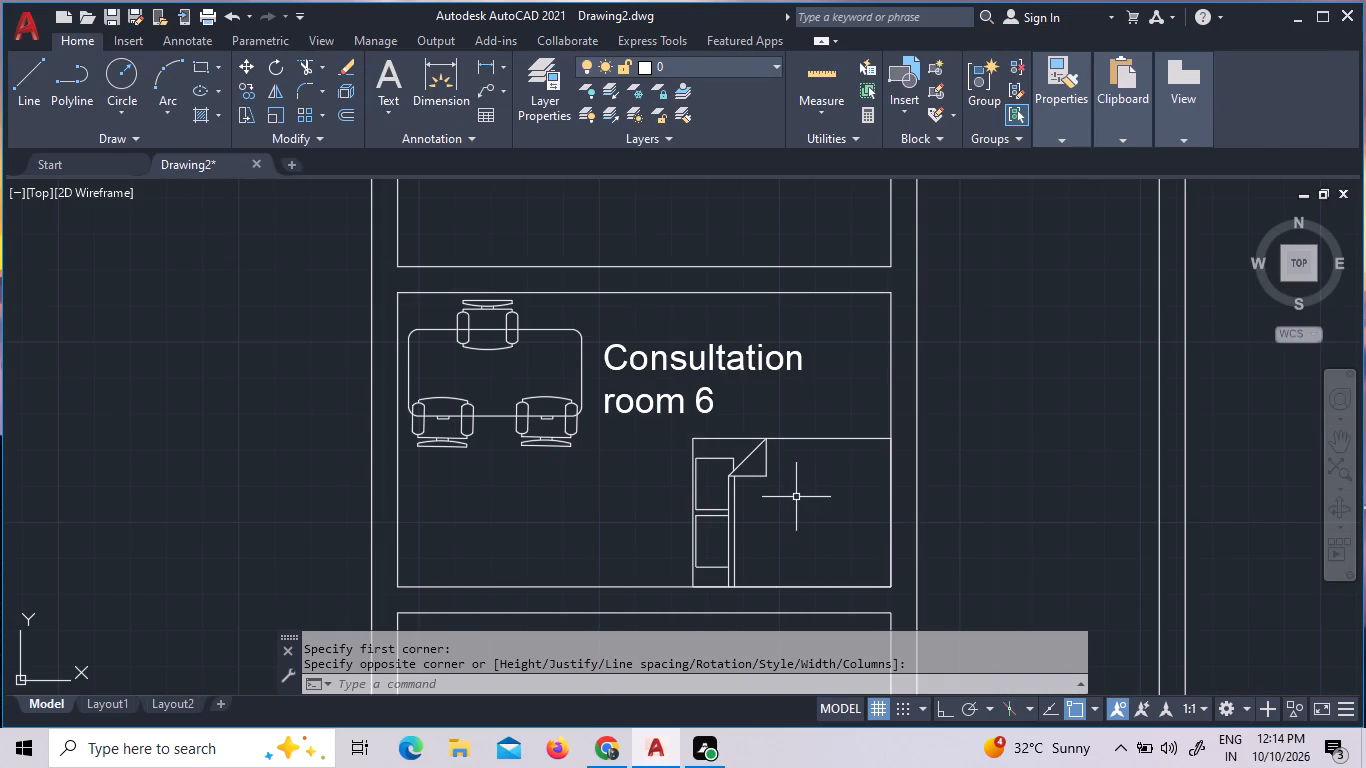
Examine the empty room directly below Consultation room 6 and the spaces around it.
middle_click_drag(796, 497, 764, 134)
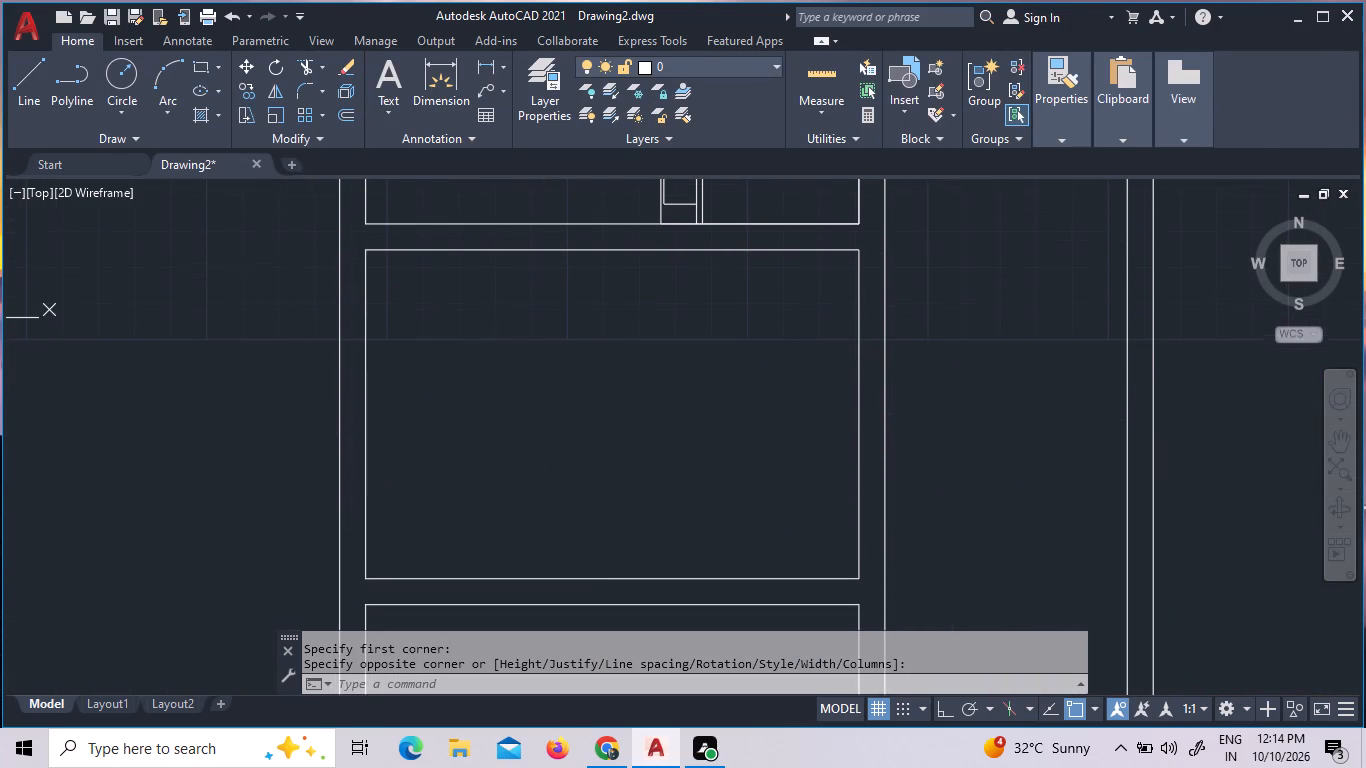
middle_click_drag(764, 134, 764, 129)
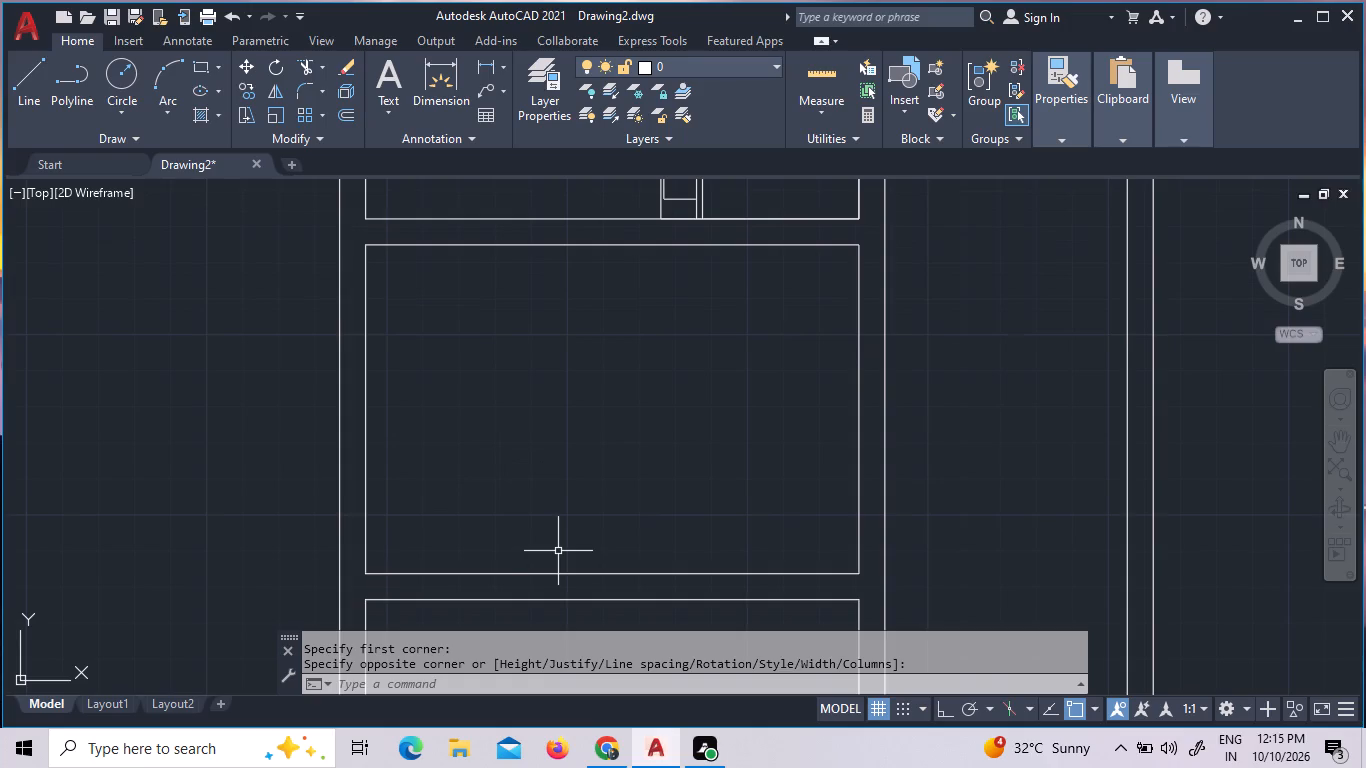
middle_click_drag(559, 511, 505, 675)
middle_click(505, 675)
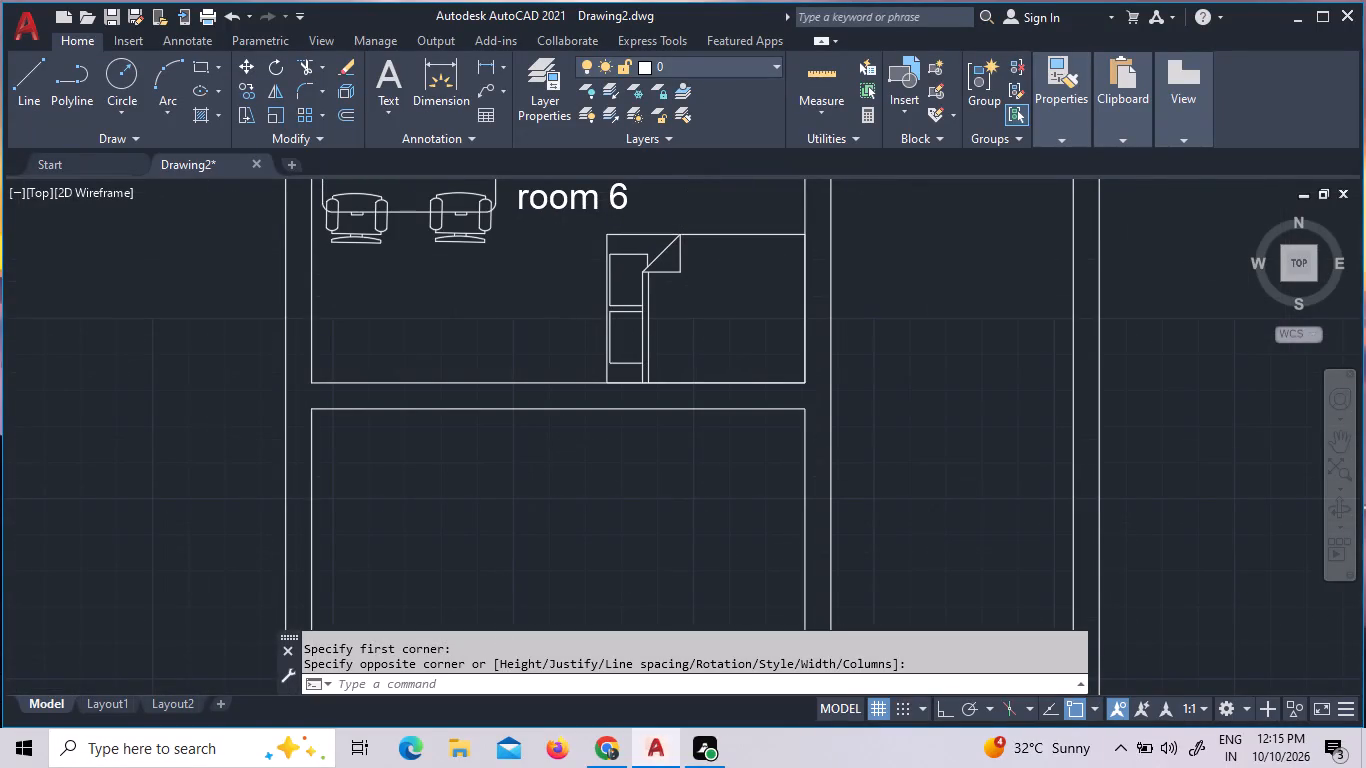
middle_click_drag(529, 536, 529, 526)
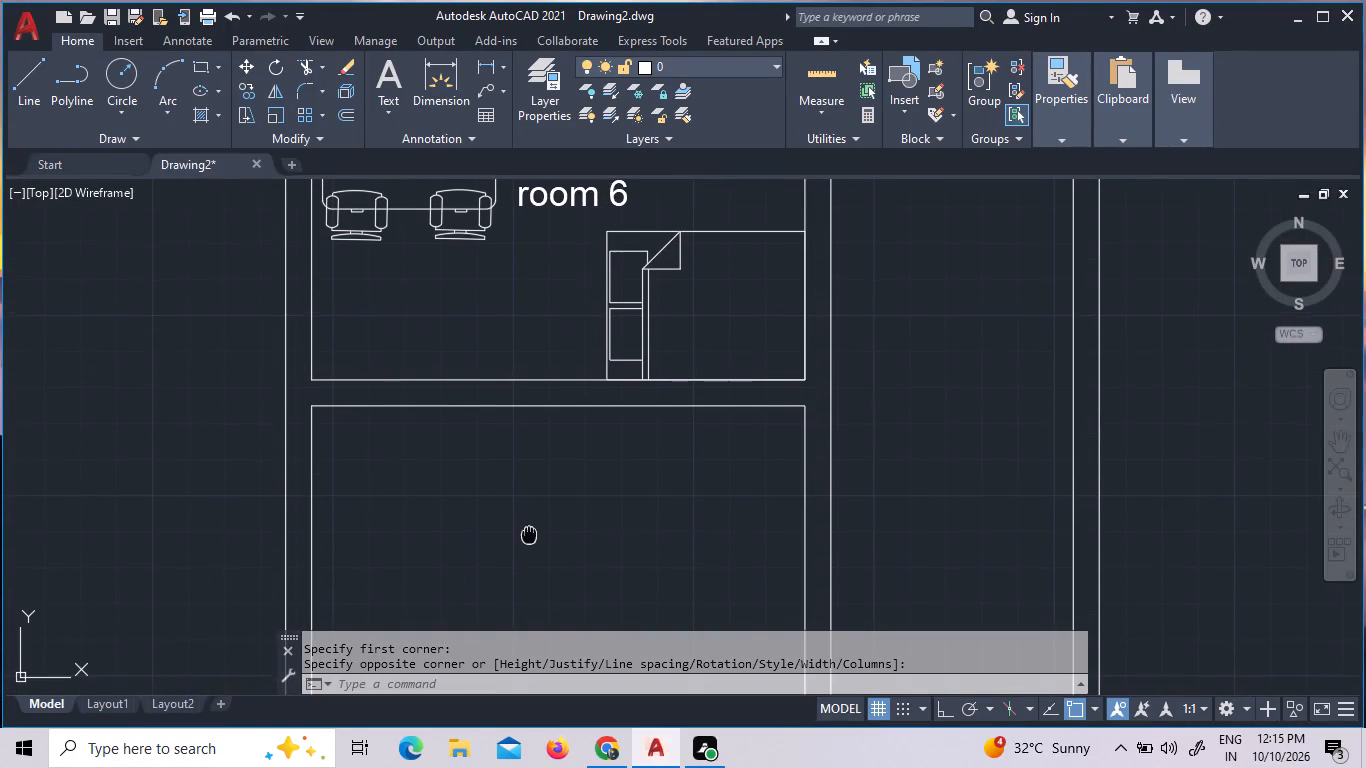
middle_click_drag(529, 526, 469, 296)
middle_click(469, 318)
middle_click(470, 327)
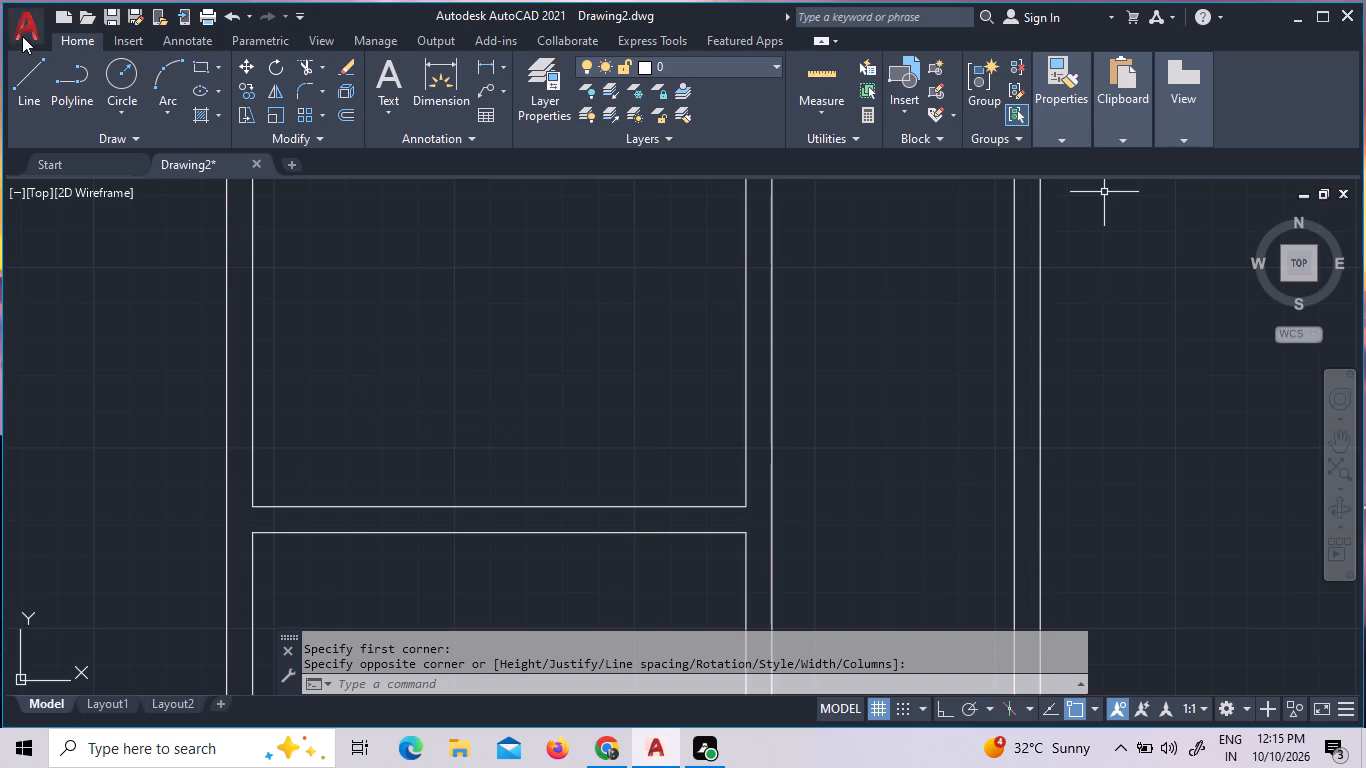
middle_click_drag(586, 381, 580, 411)
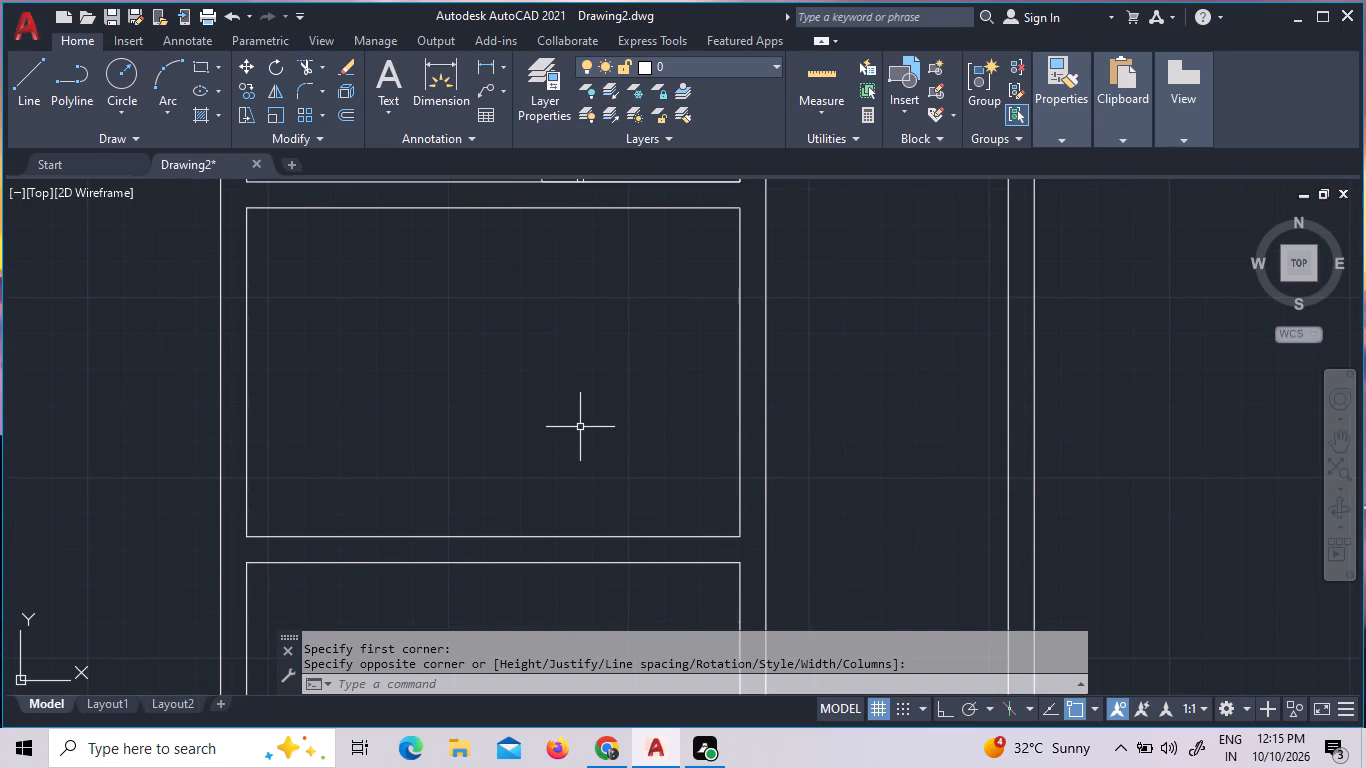
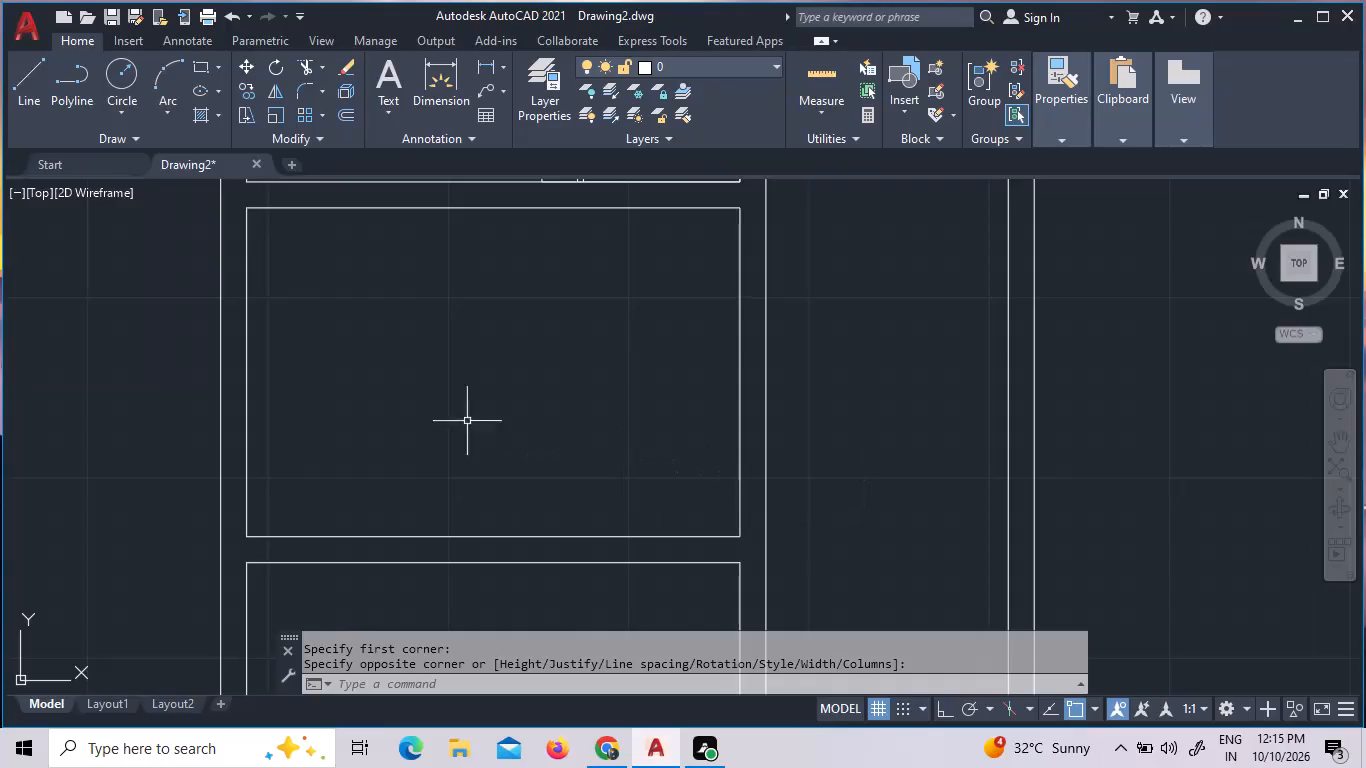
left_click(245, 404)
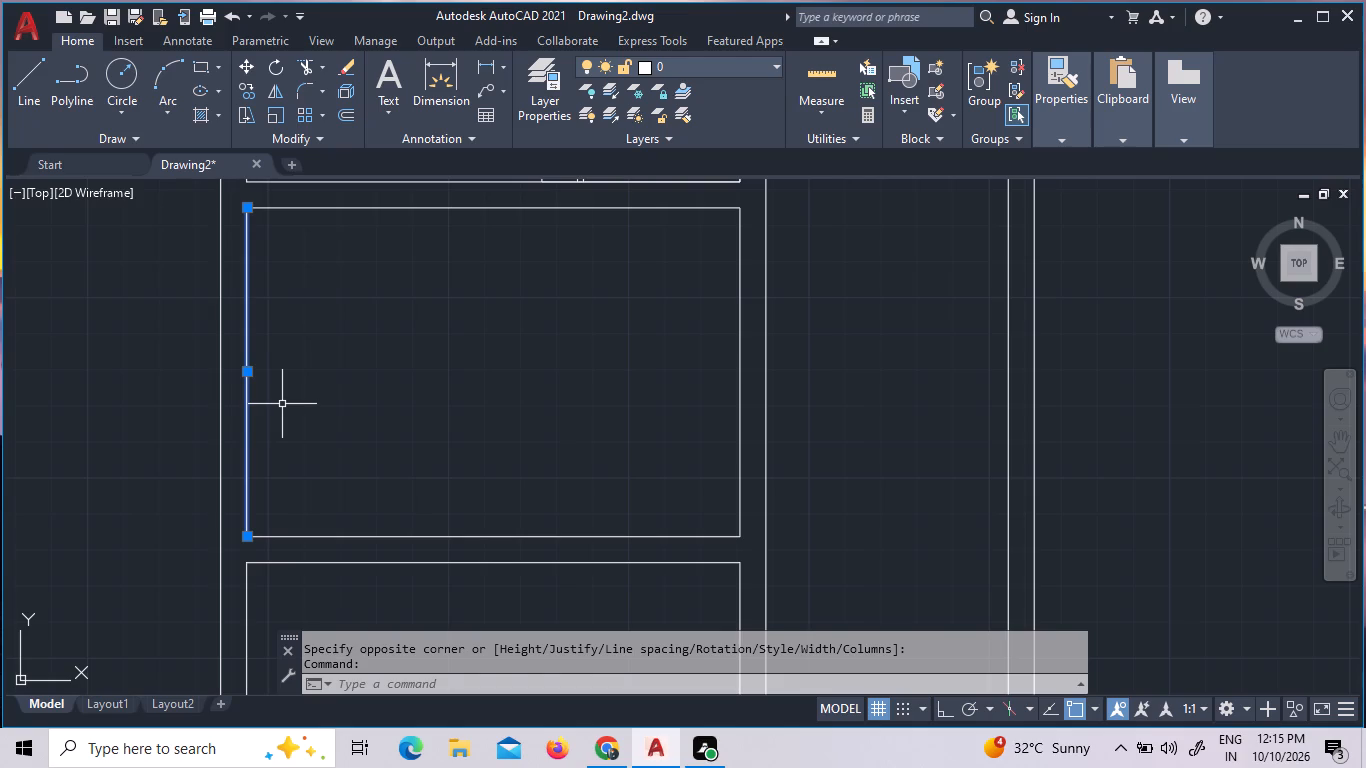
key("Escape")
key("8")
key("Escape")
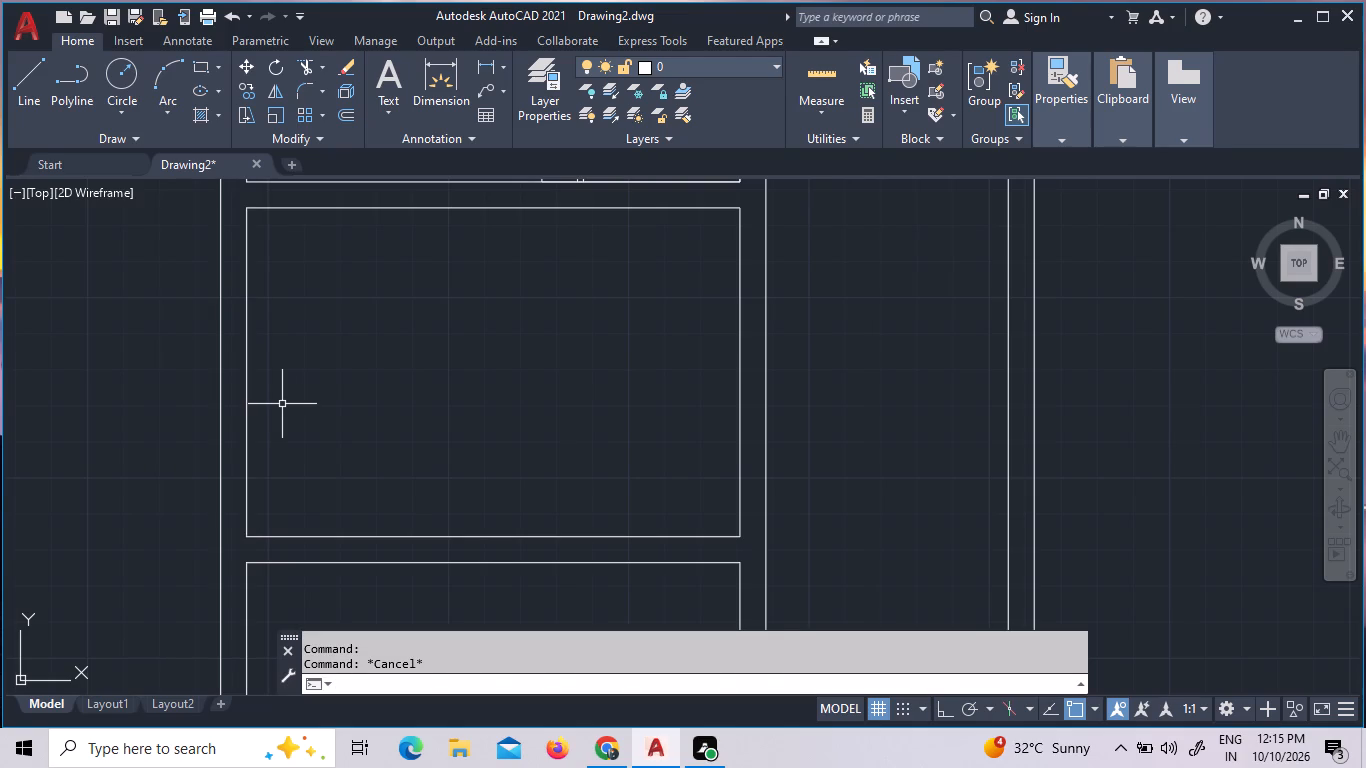
Offset the middle room's right wall line 8'6" toward the inside of the room.
key("o")
key("Return")
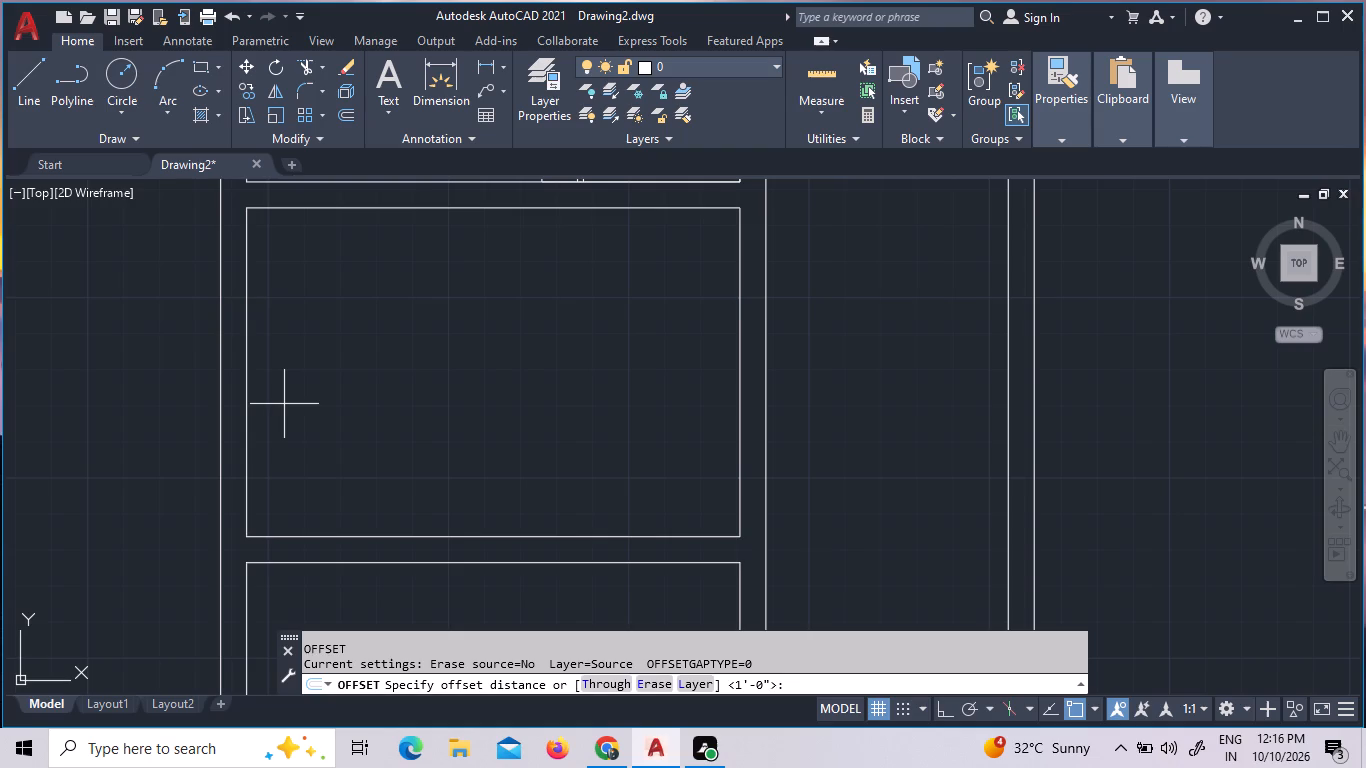
type("8'")
key("6")
key("shift+quotedbl")
key("Return")
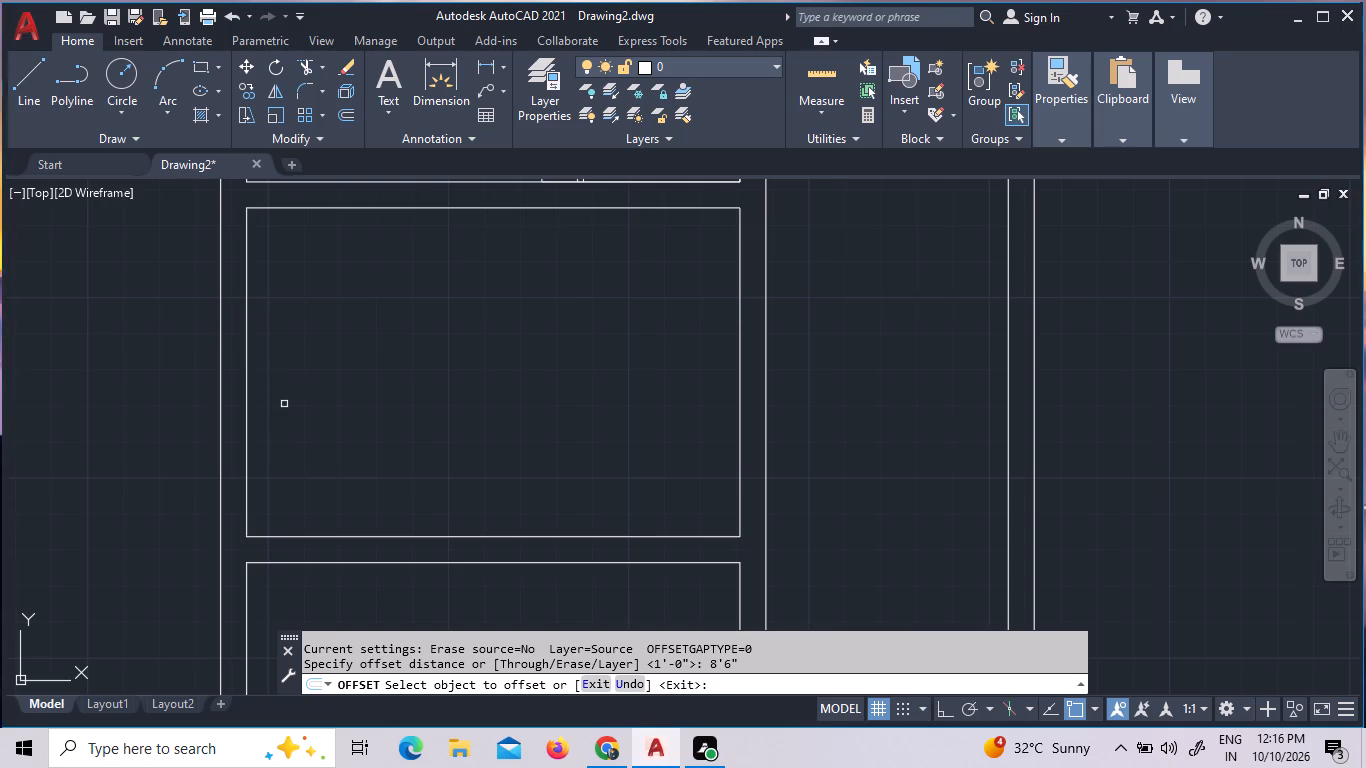
left_click(740, 406)
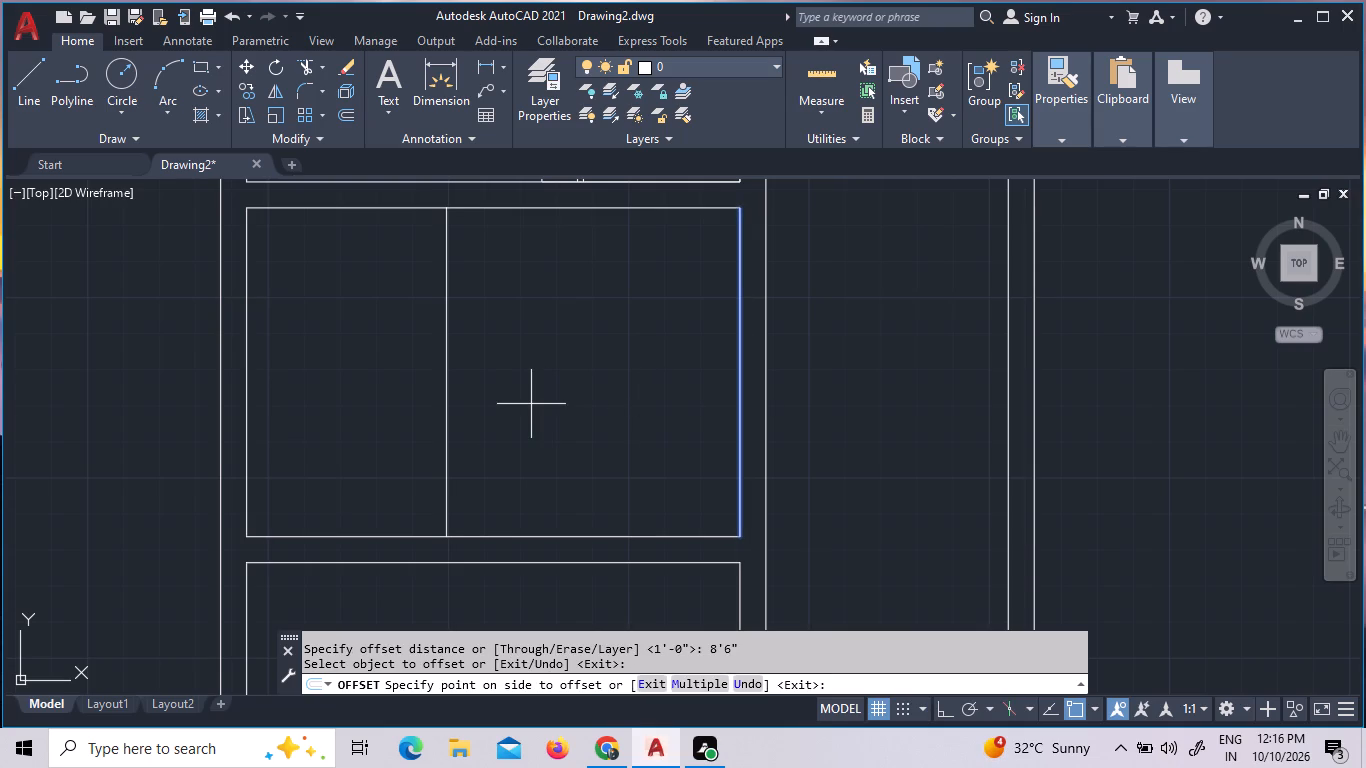
left_click(531, 404)
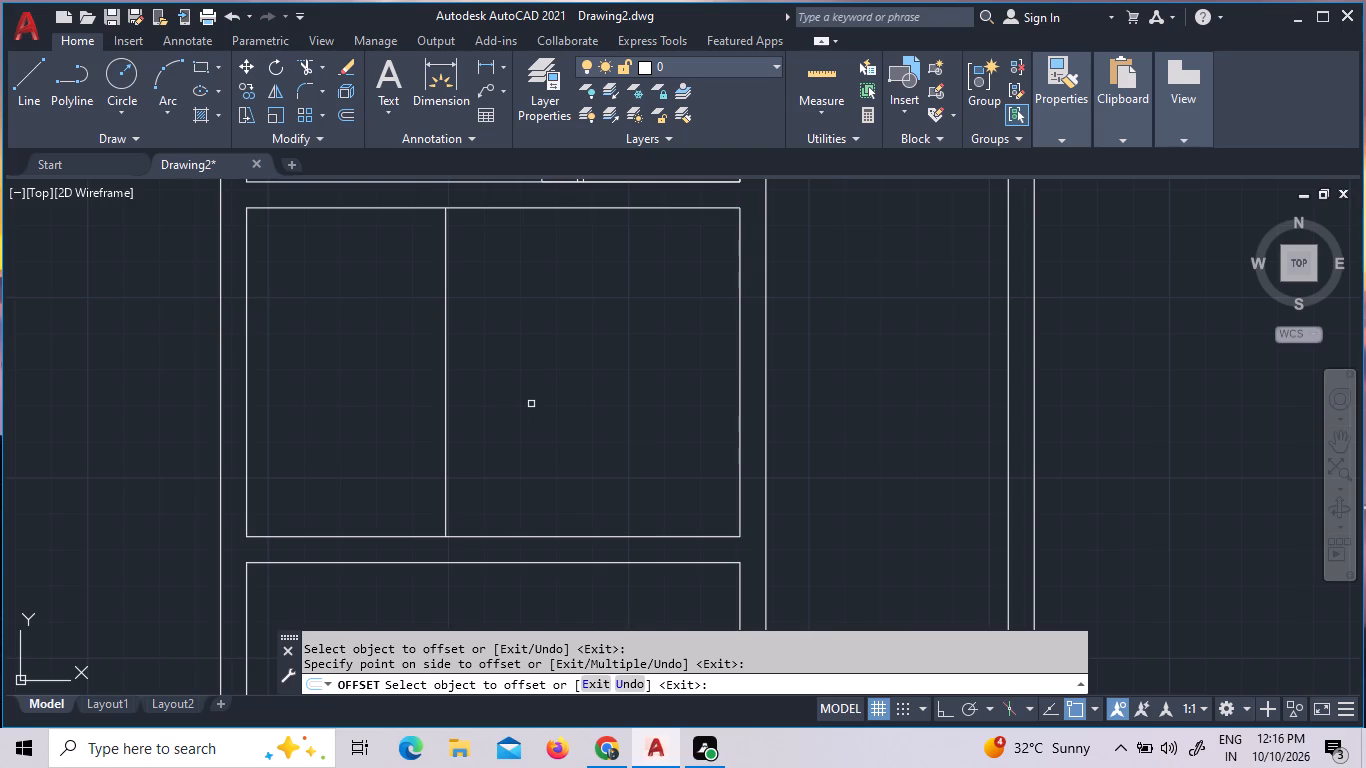
key("Escape")
Offset the new vertical line 9" to its left to form the second face of the partition wall.
key("o")
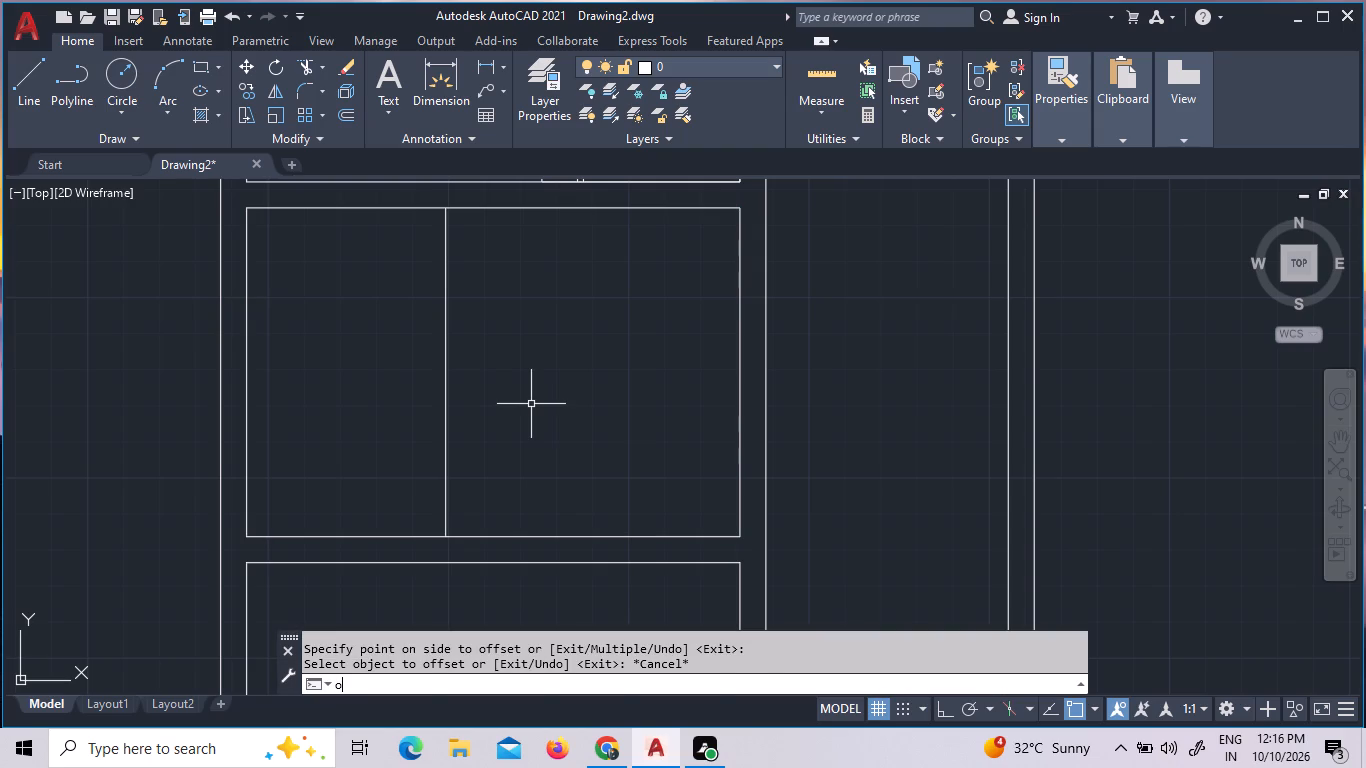
key("Return")
key("5")
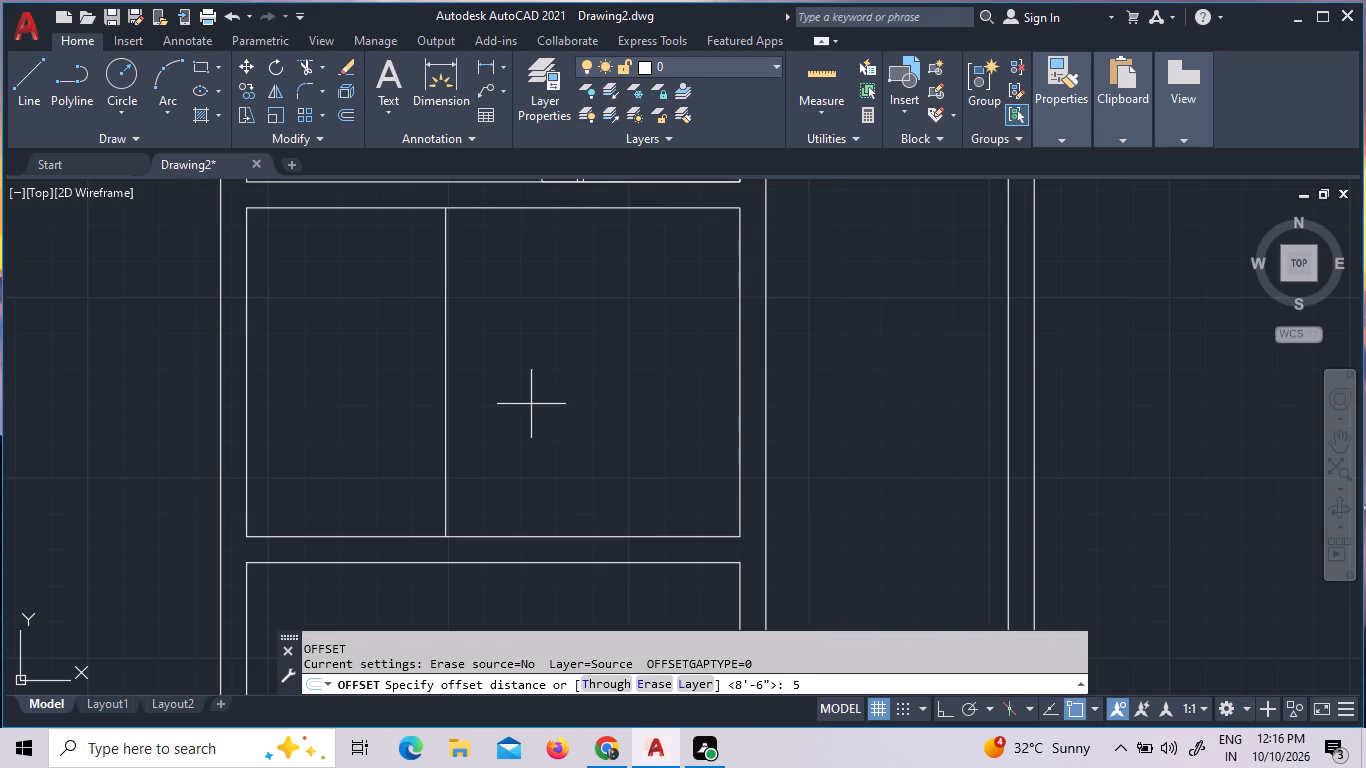
key("BackSpace")
key("9")
key("shift+quotedbl")
key("Return")
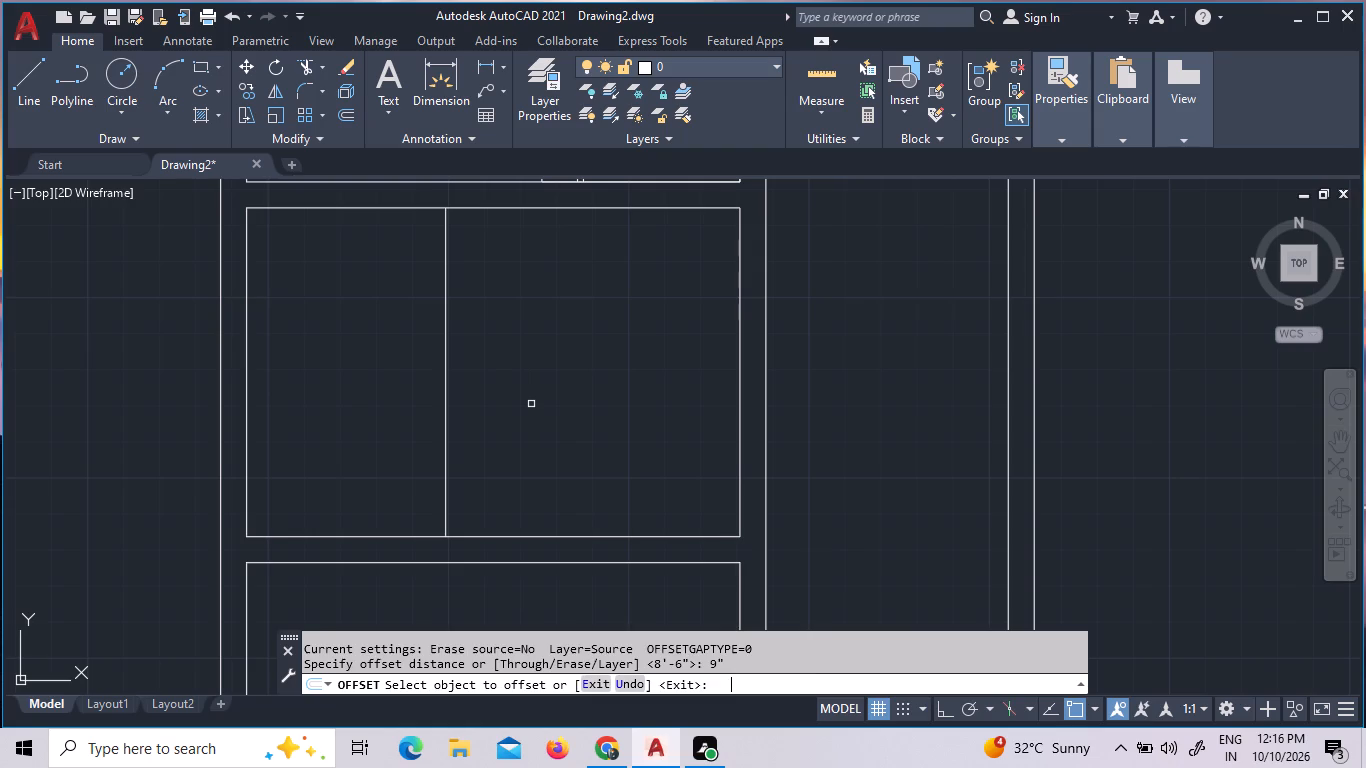
left_click(447, 426)
left_click(406, 431)
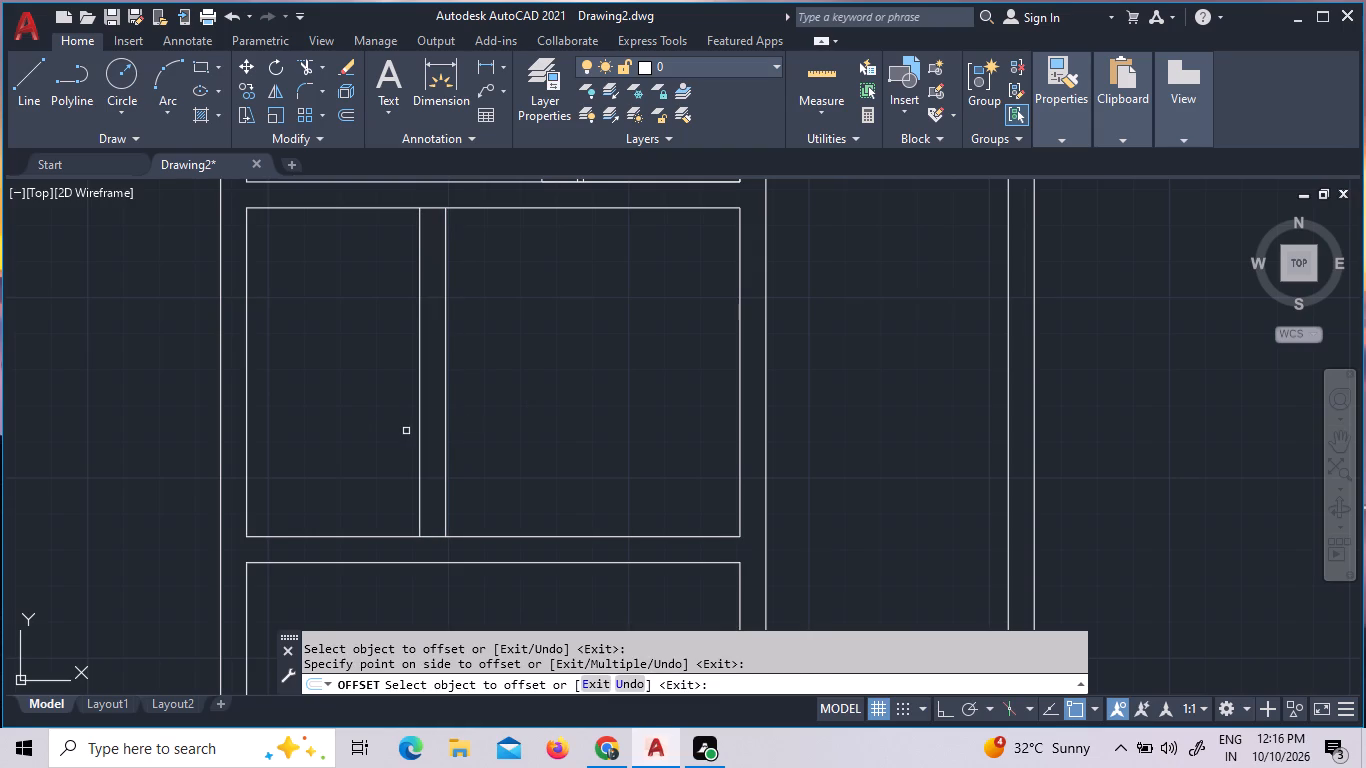
key("Escape")
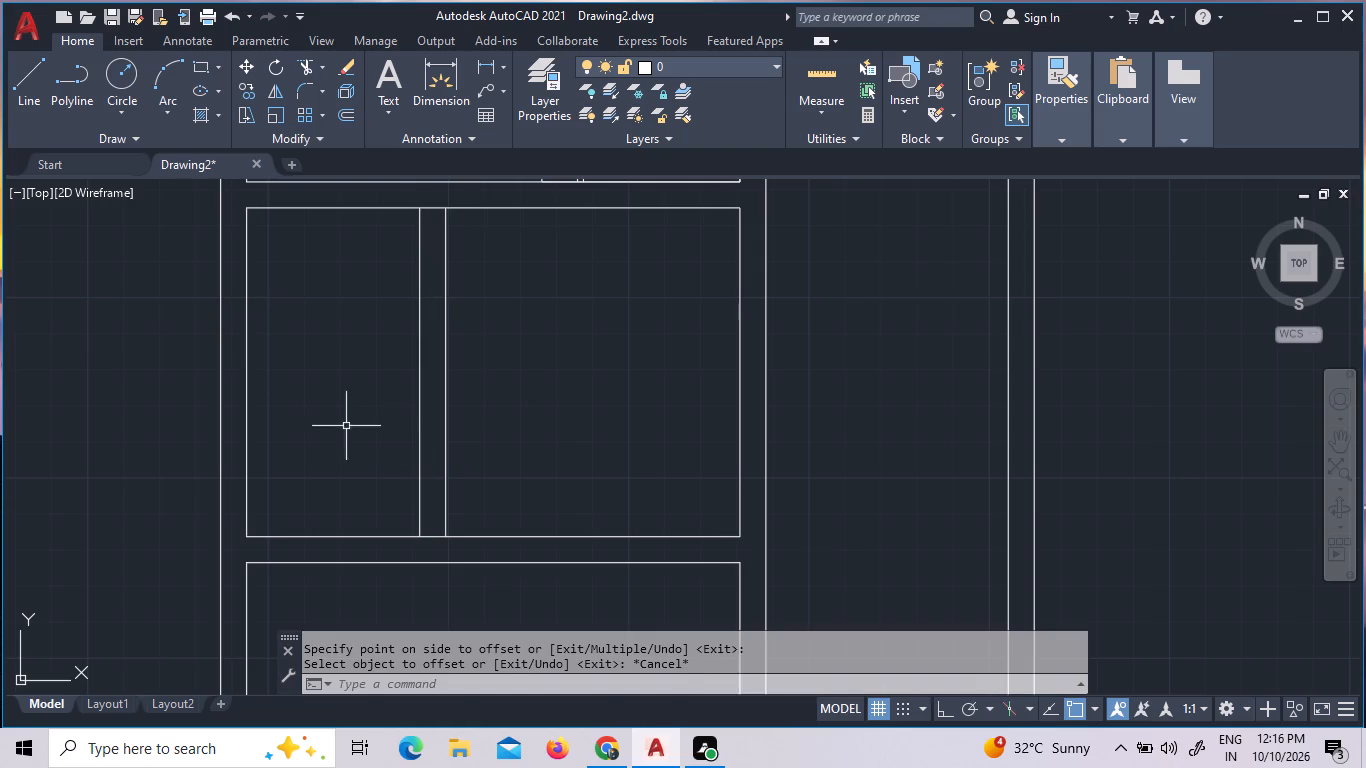
Delete the middle room's original left wall line.
left_click(345, 426)
left_click(243, 391)
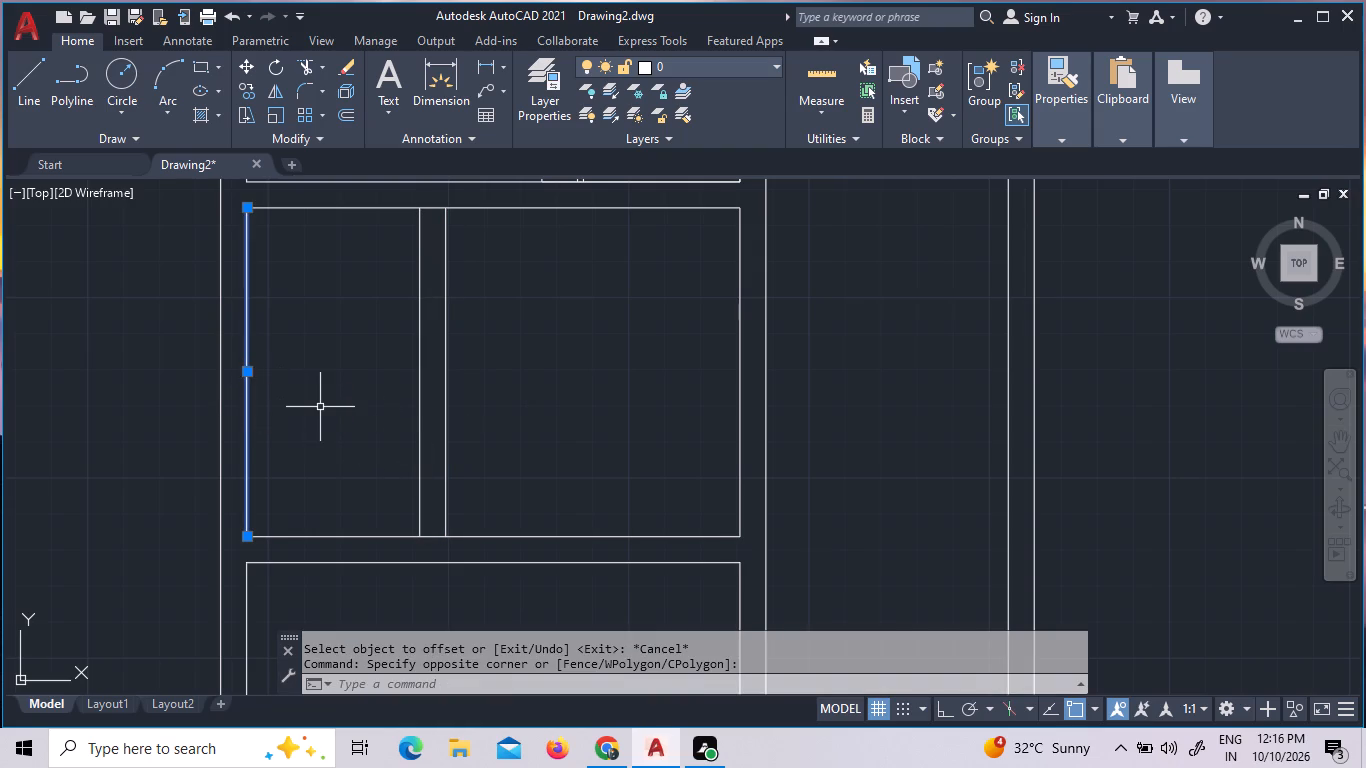
key("Delete")
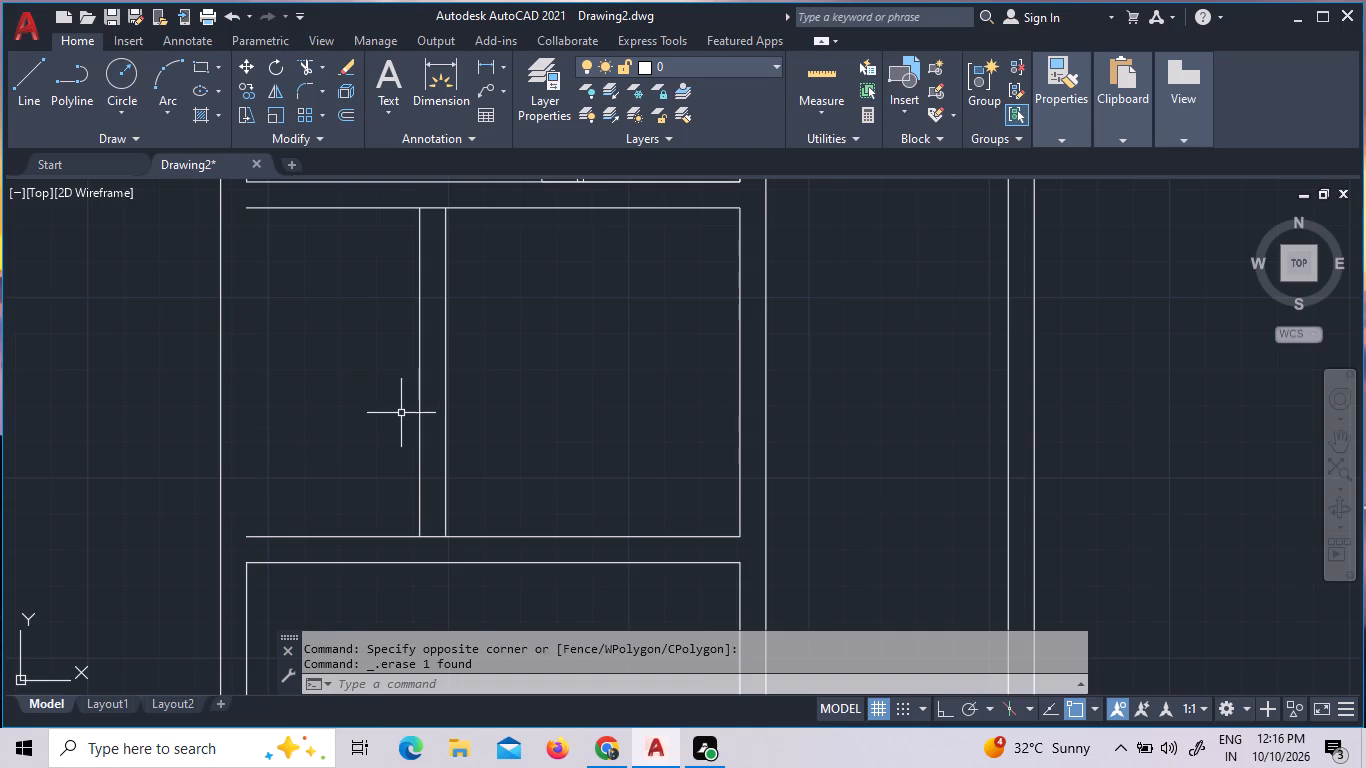
Trim the room's top and bottom lines between the two partition lines and the leftover segments to their left.
type("tr")
key("space")
key("space")
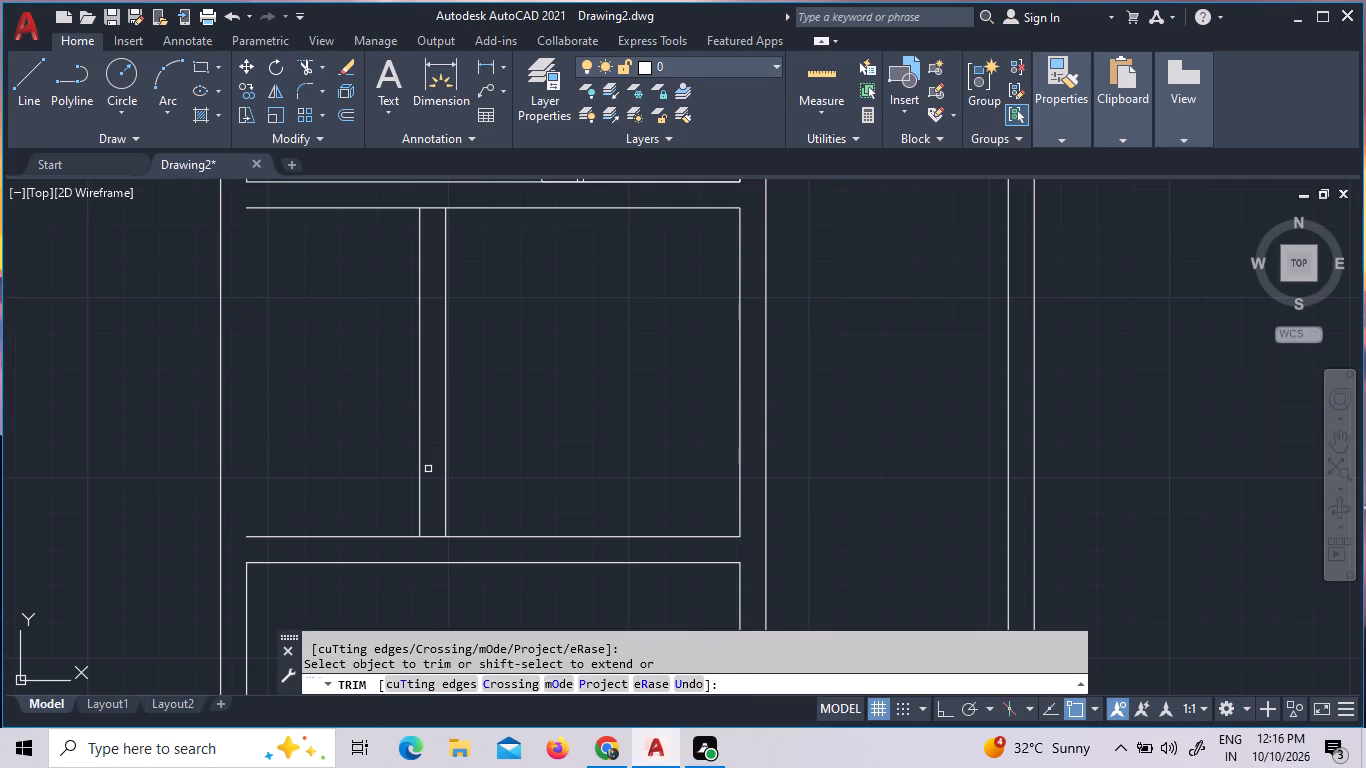
left_click(435, 537)
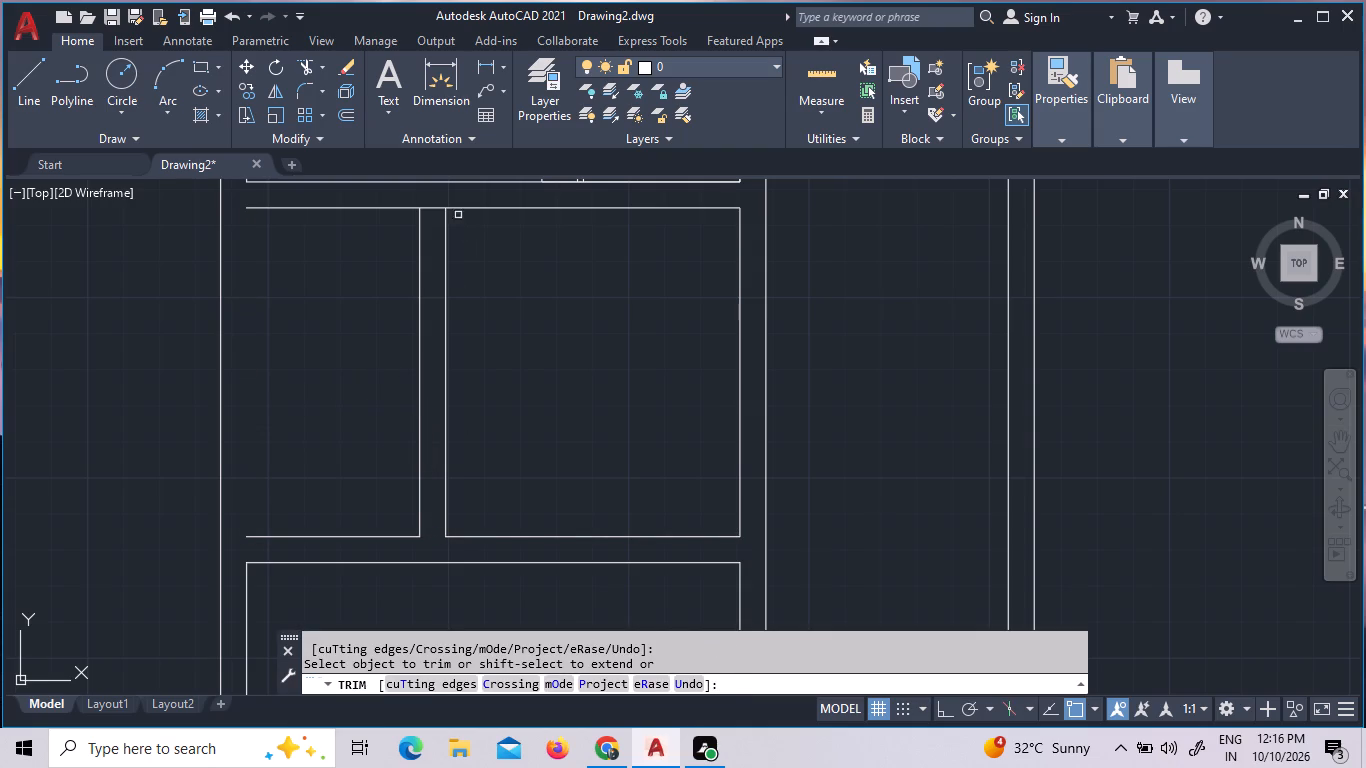
left_click(431, 210)
left_click(292, 210)
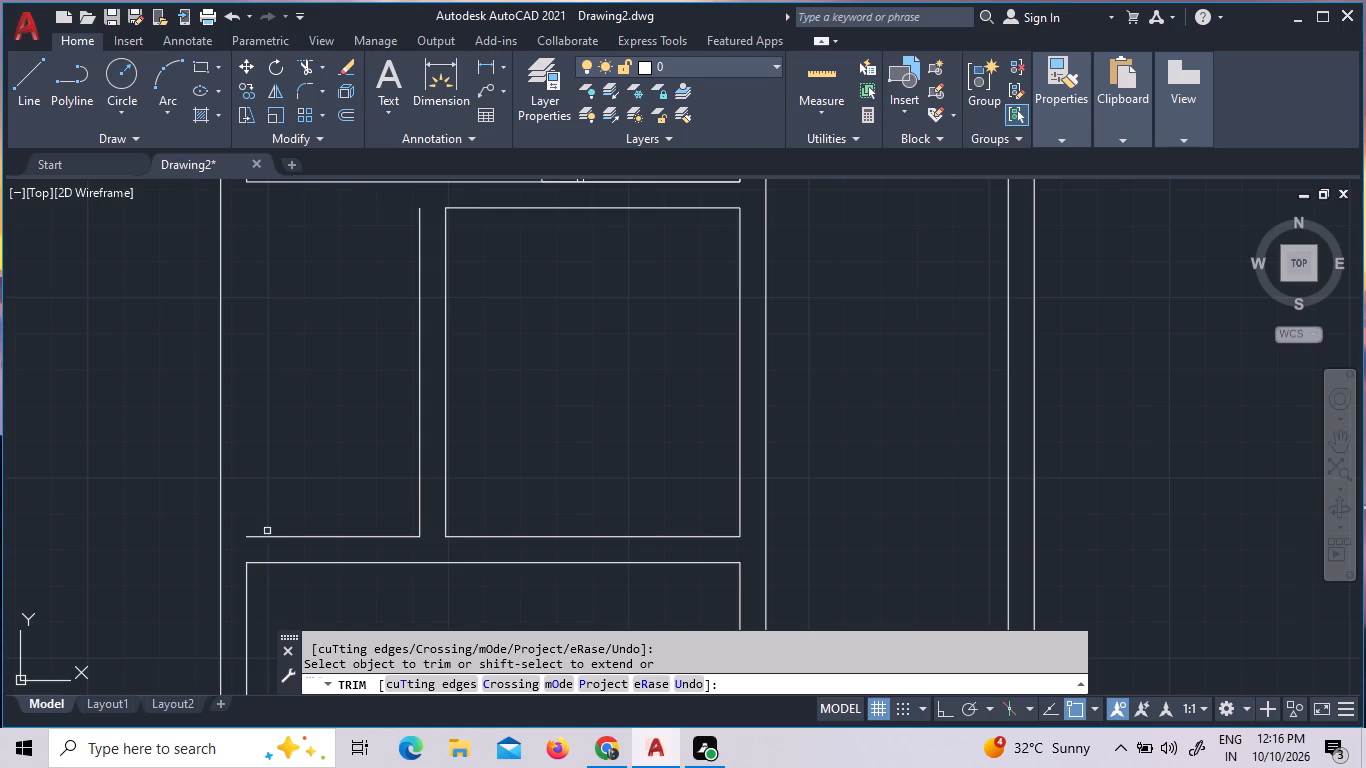
left_click(272, 536)
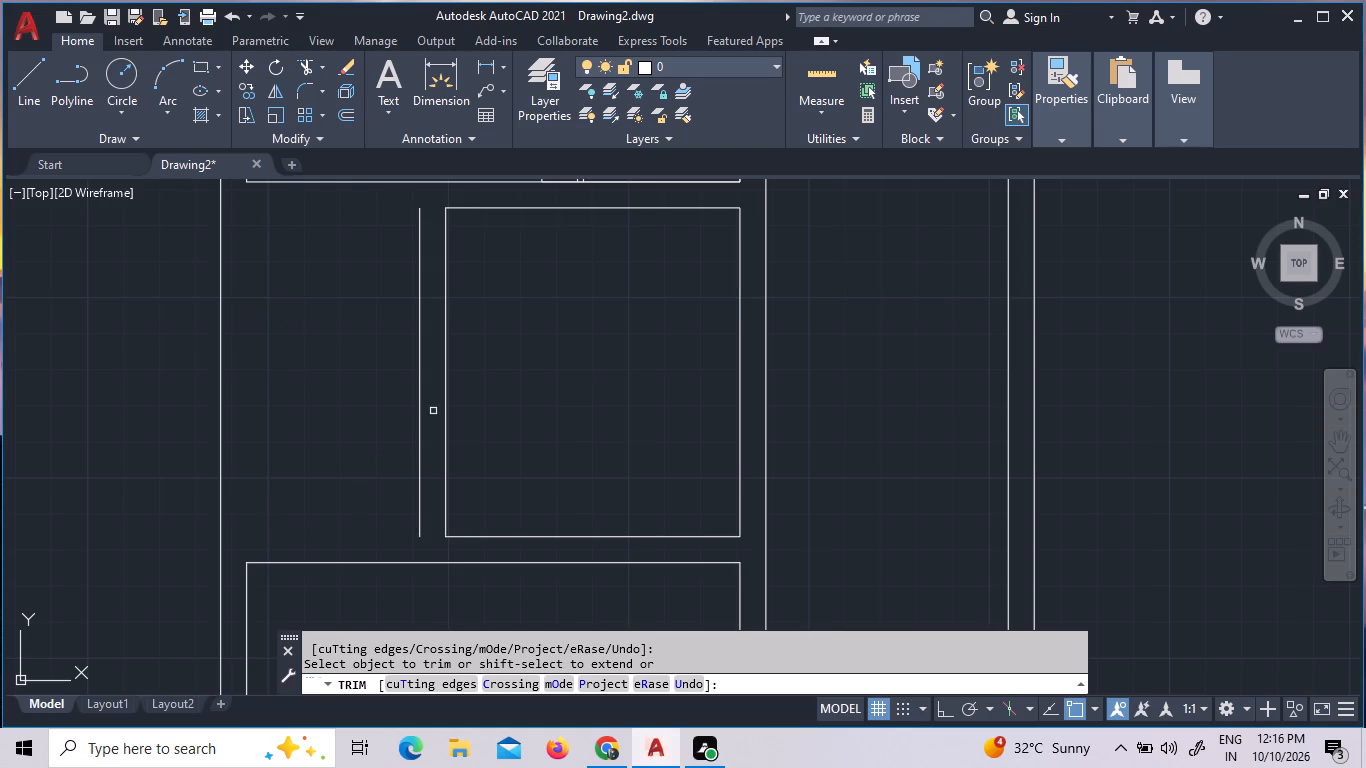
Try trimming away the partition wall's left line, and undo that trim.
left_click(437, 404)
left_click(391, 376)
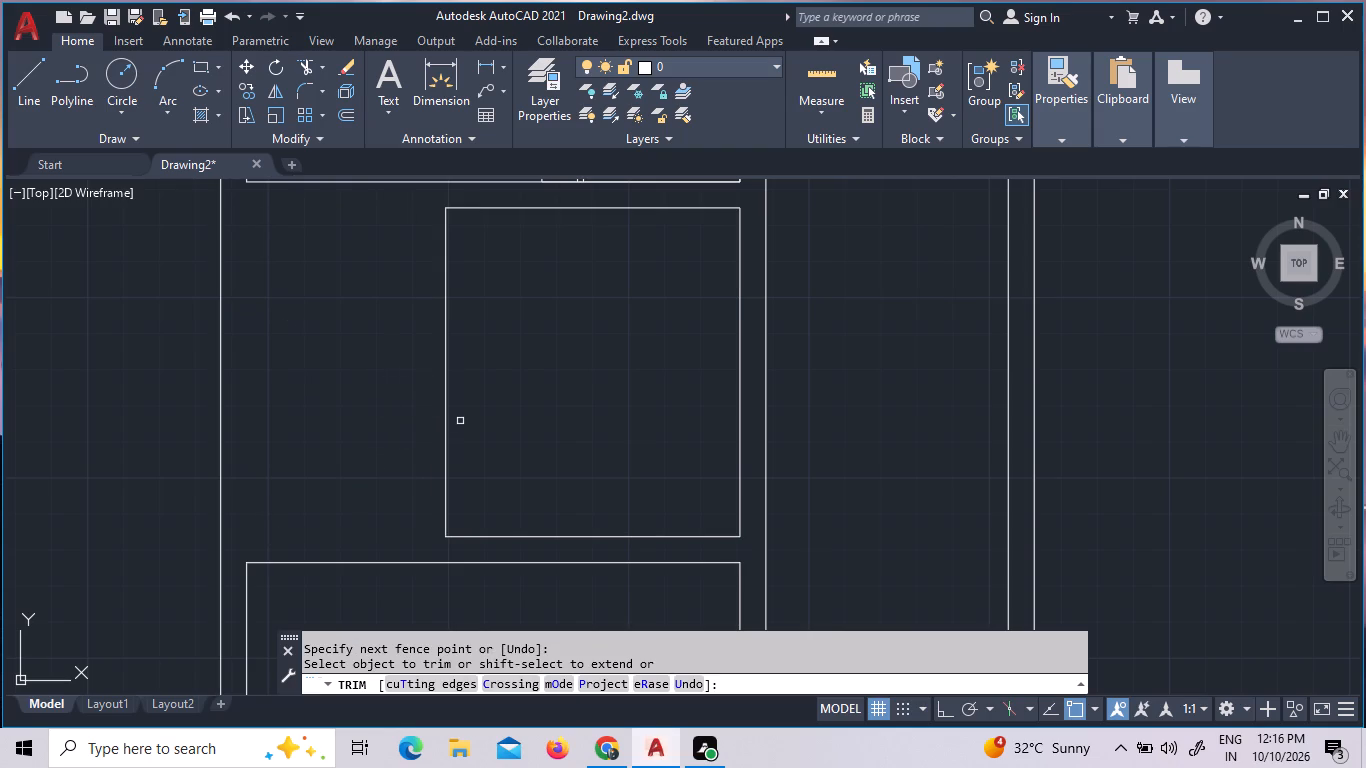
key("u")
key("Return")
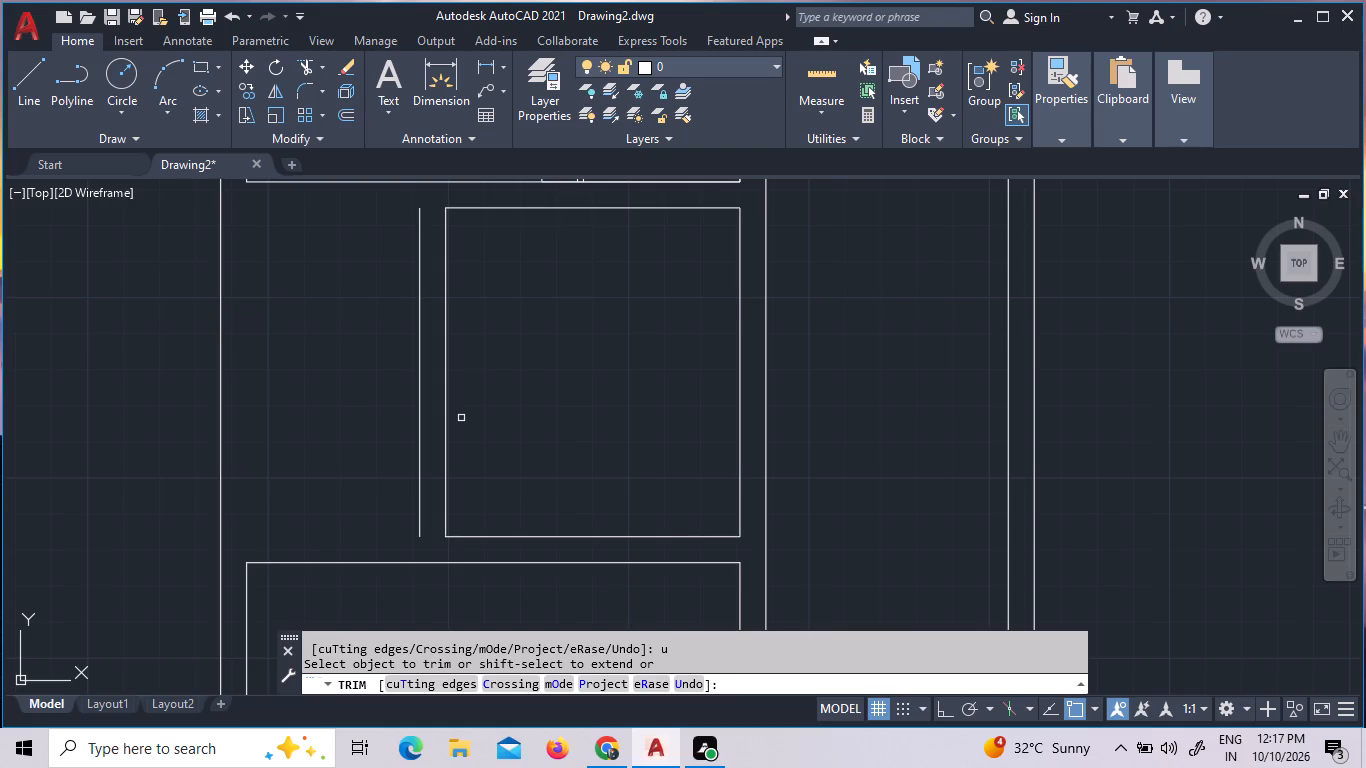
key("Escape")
Extend the partition's left line to the walls above and below, and the room's bottom line to that partition line.
type("ex")
key("space")
key("space")
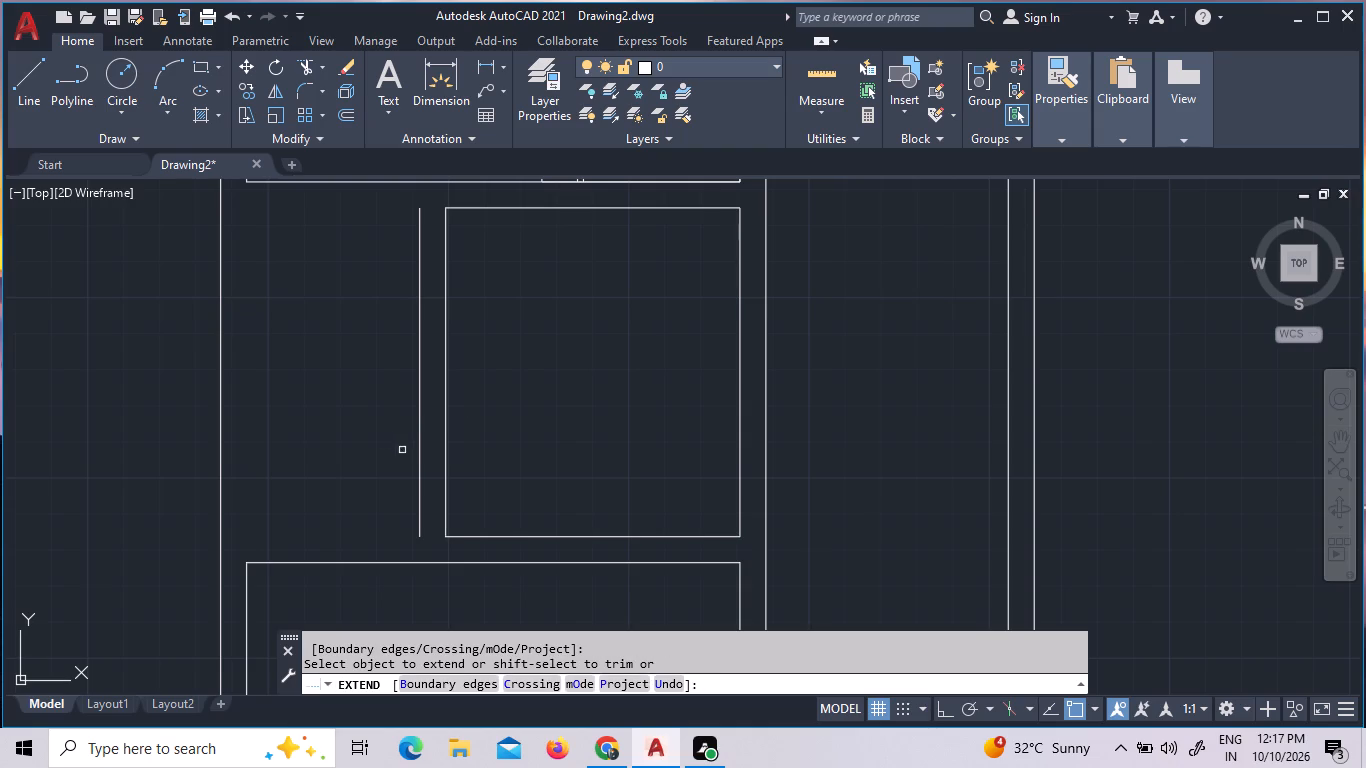
left_click(422, 462)
left_click(421, 250)
left_click(461, 539)
key("Escape")
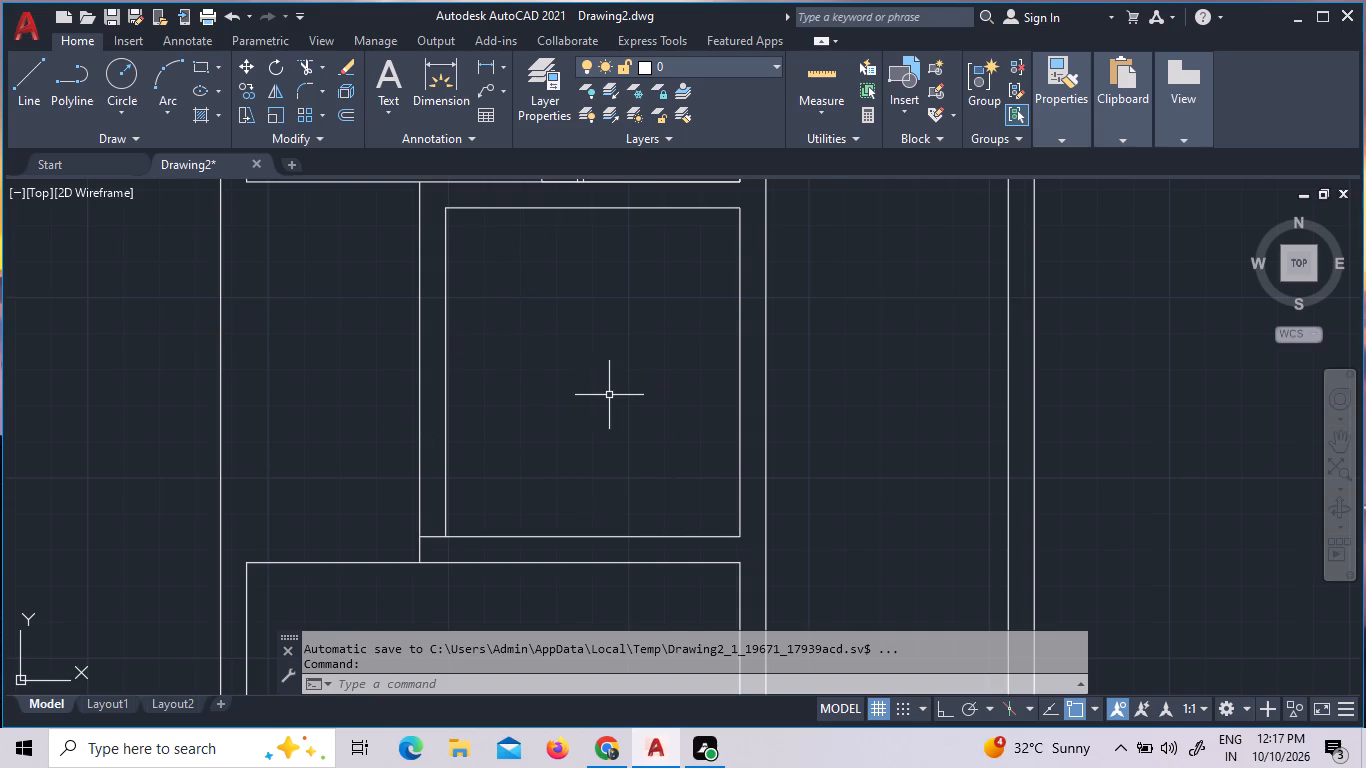
Draw a short line across the partition wall's thickness at the level of the room's top line.
left_click(39, 94)
left_click(449, 209)
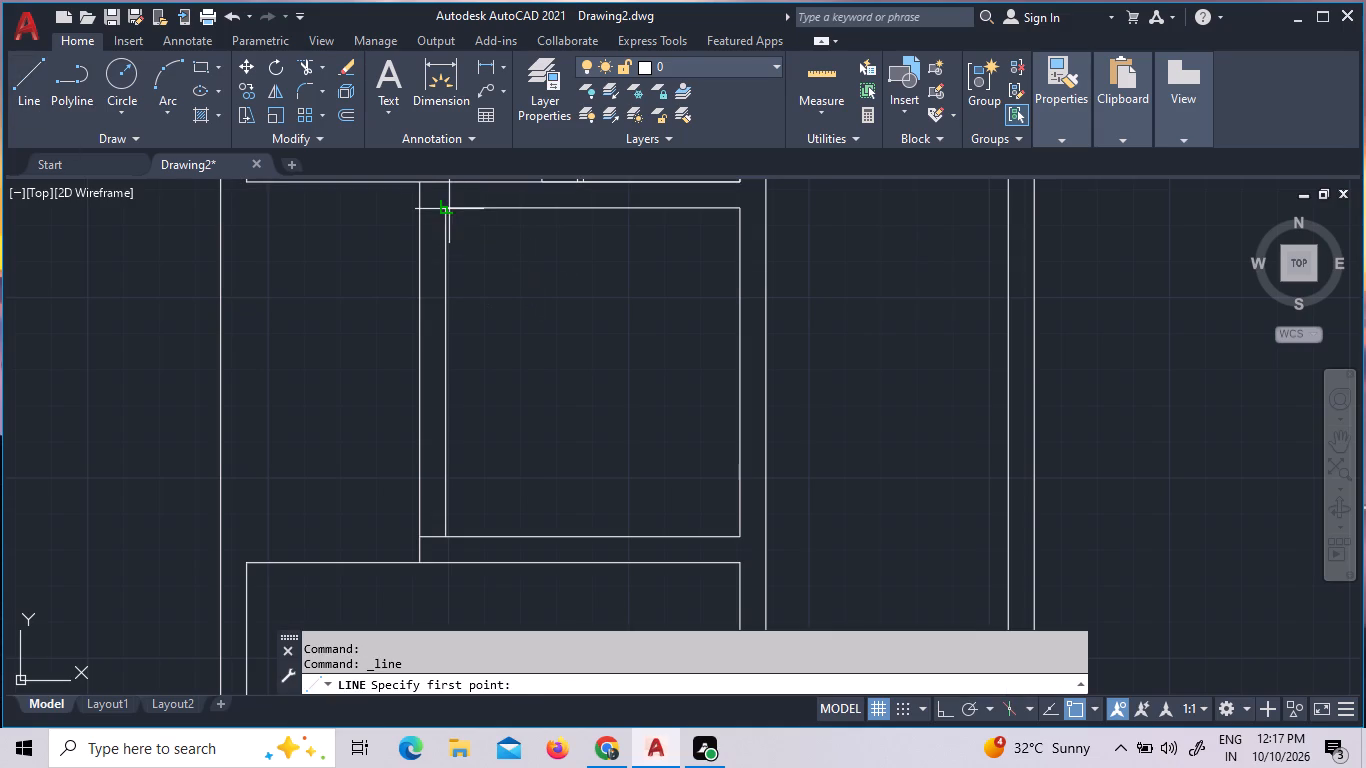
left_click(420, 205)
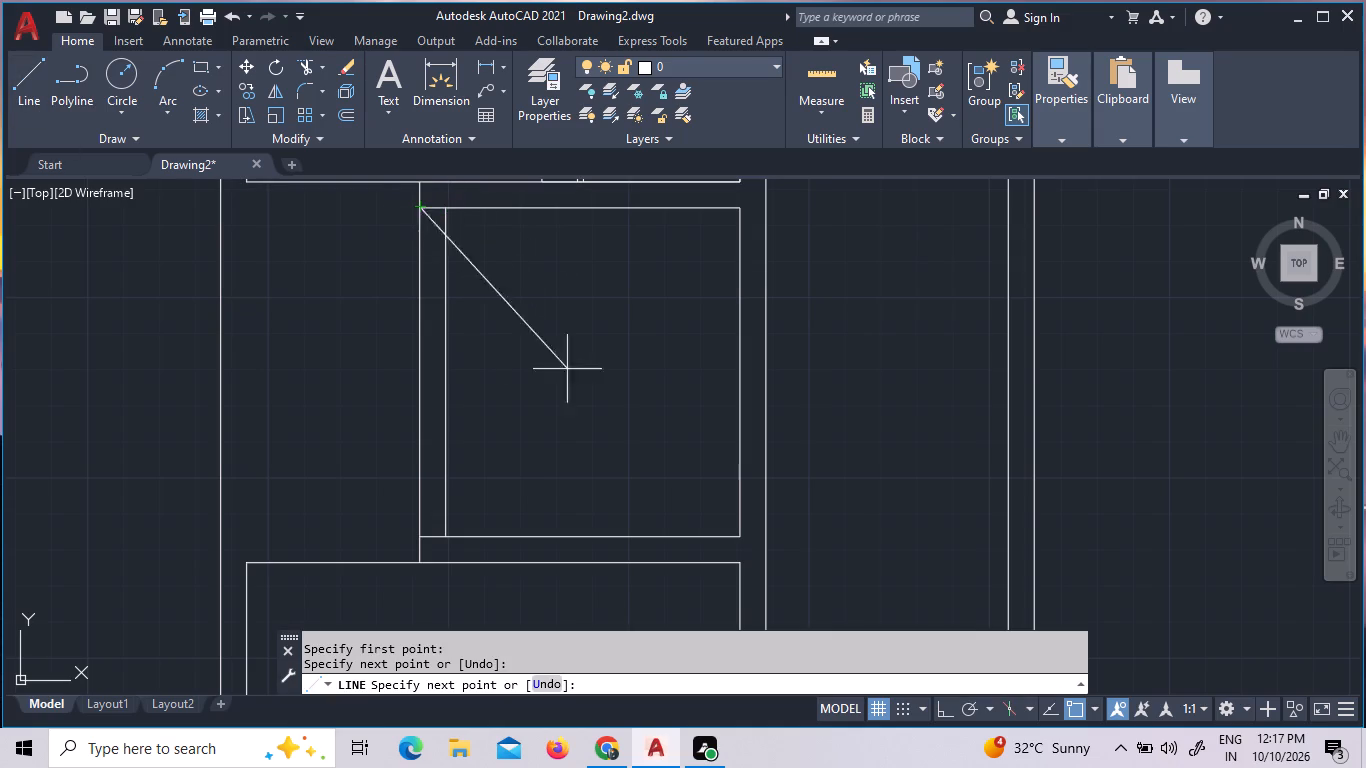
key("Escape")
Offset the short line across the partition wall 5" downward.
key("o")
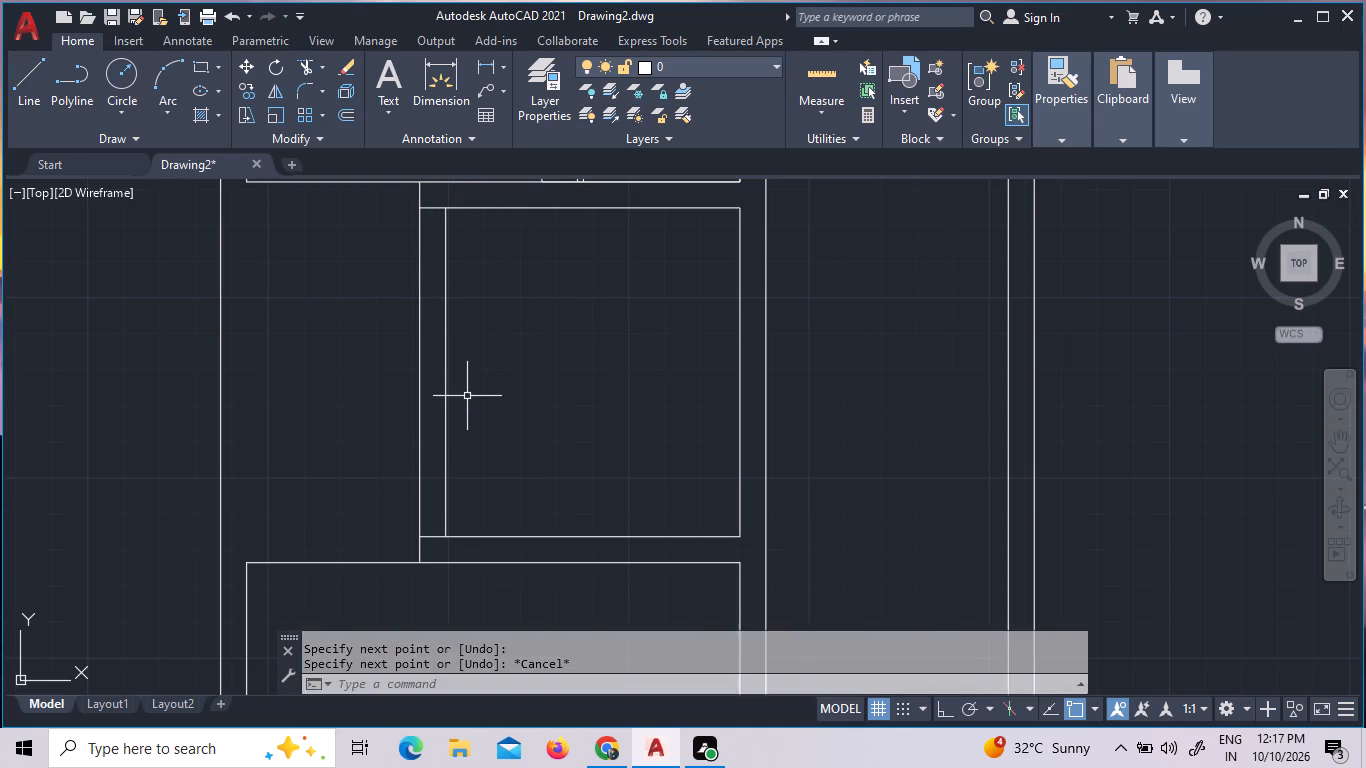
key("Return")
key("5")
key("shift+quotedbl")
key("Return")
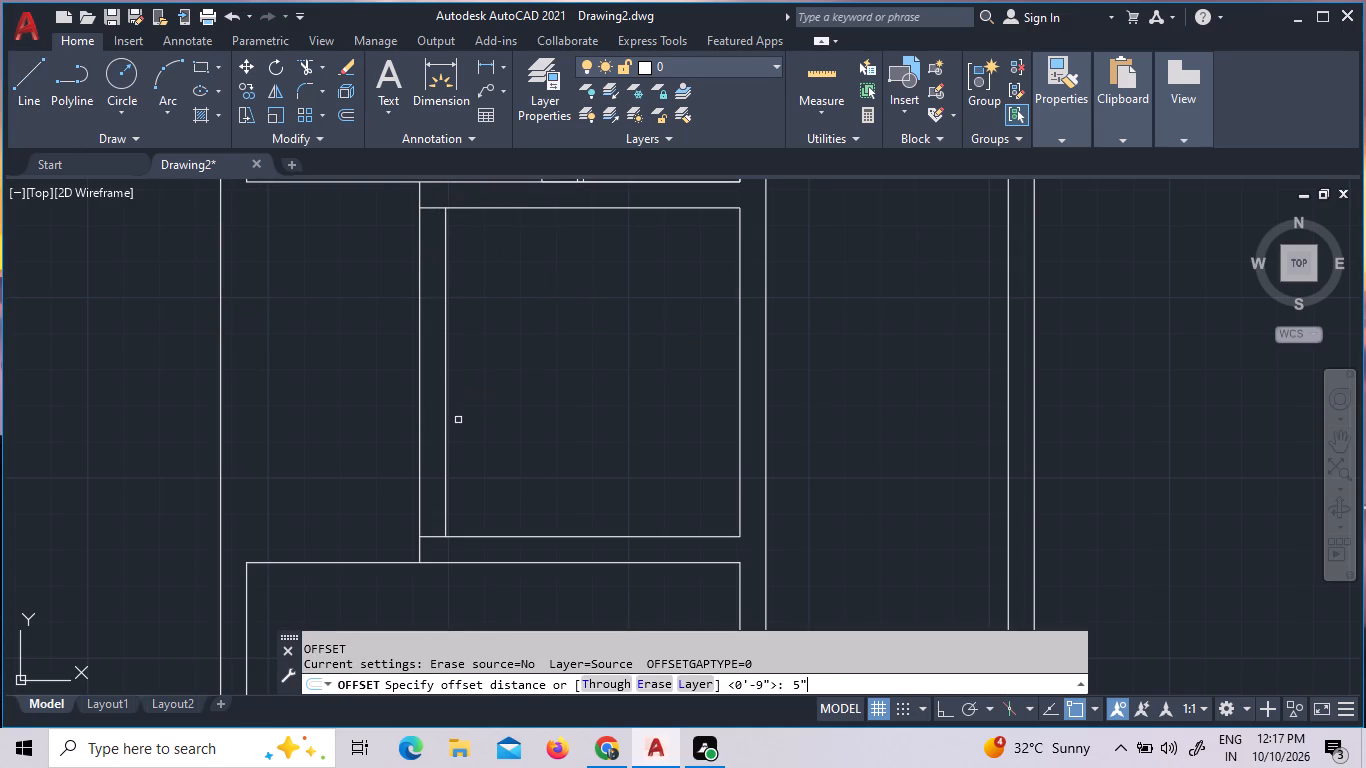
left_click(436, 209)
left_click(436, 238)
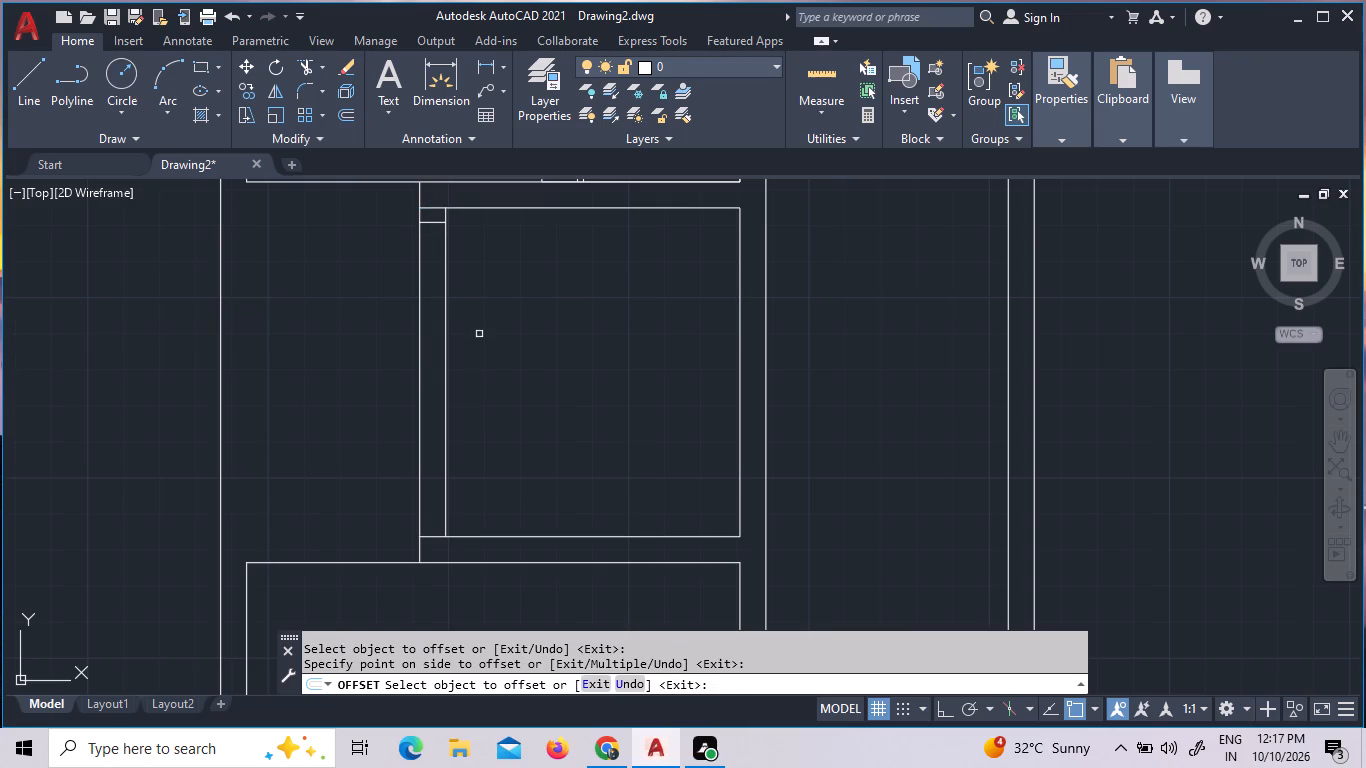
key("Escape")
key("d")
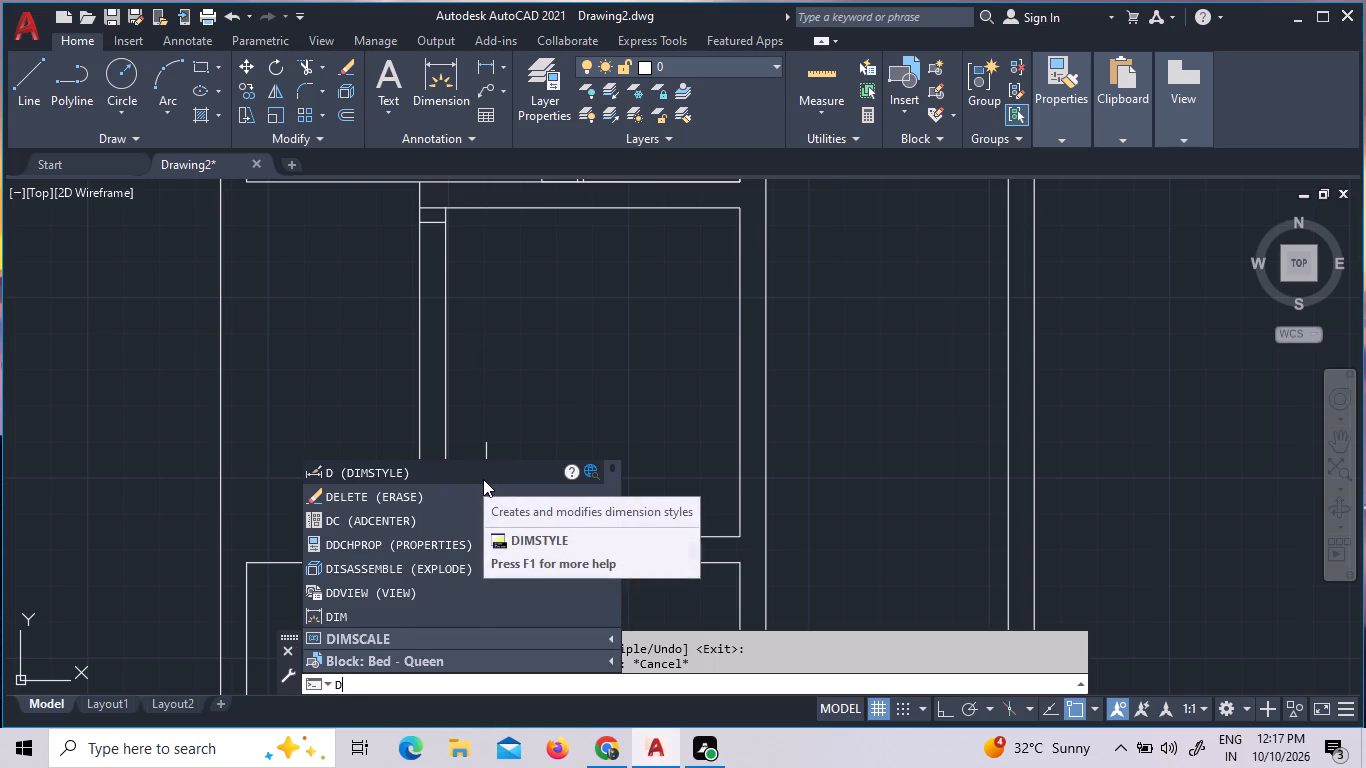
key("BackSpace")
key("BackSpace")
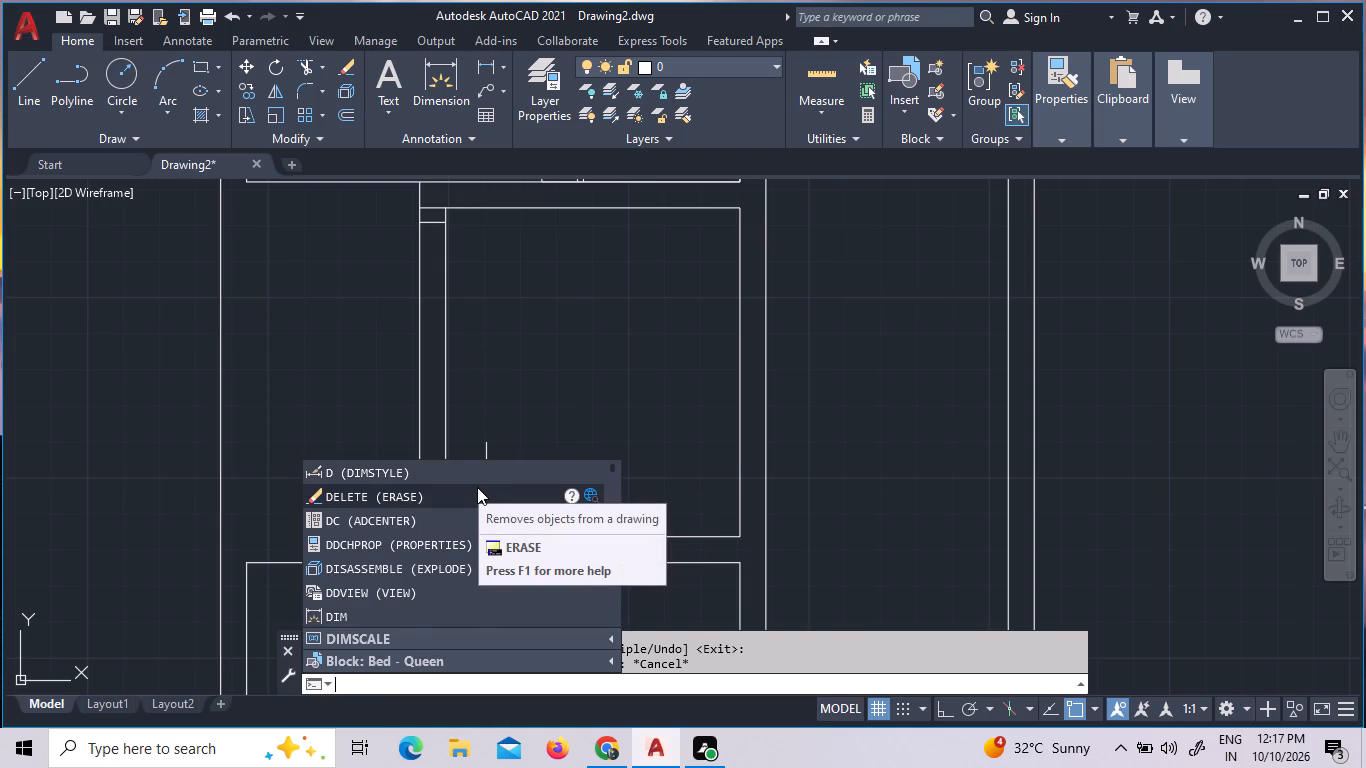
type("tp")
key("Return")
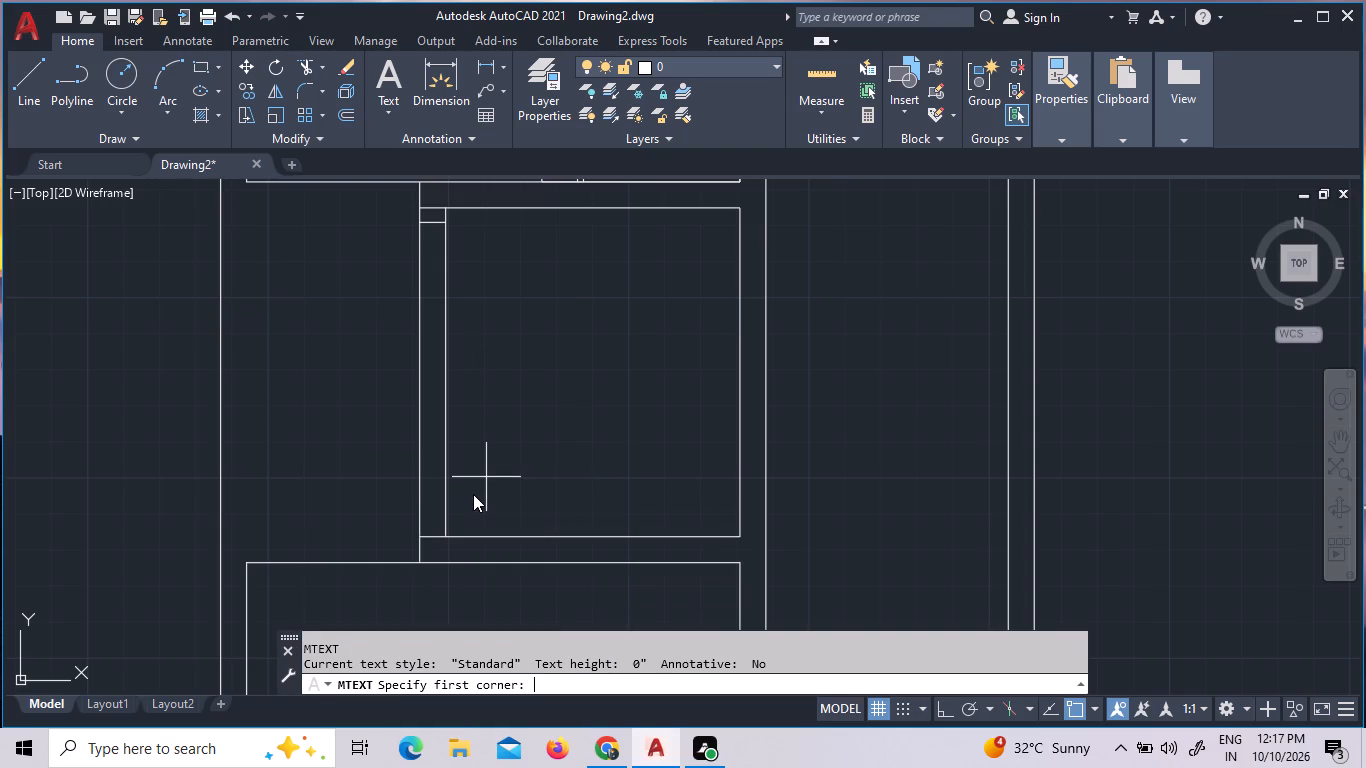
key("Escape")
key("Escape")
Insert the Door - Imperial block from the architectural tool palette into the middle room.
key("t")
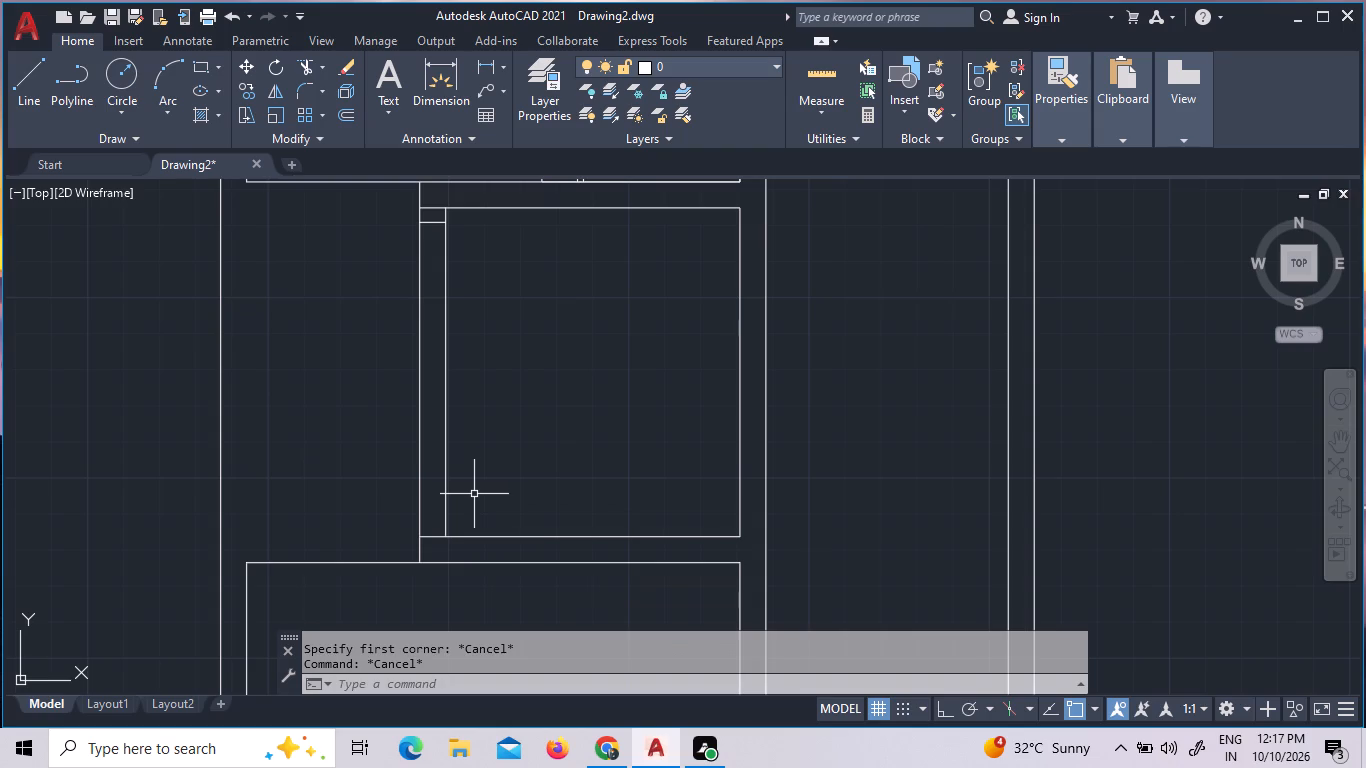
key("p")
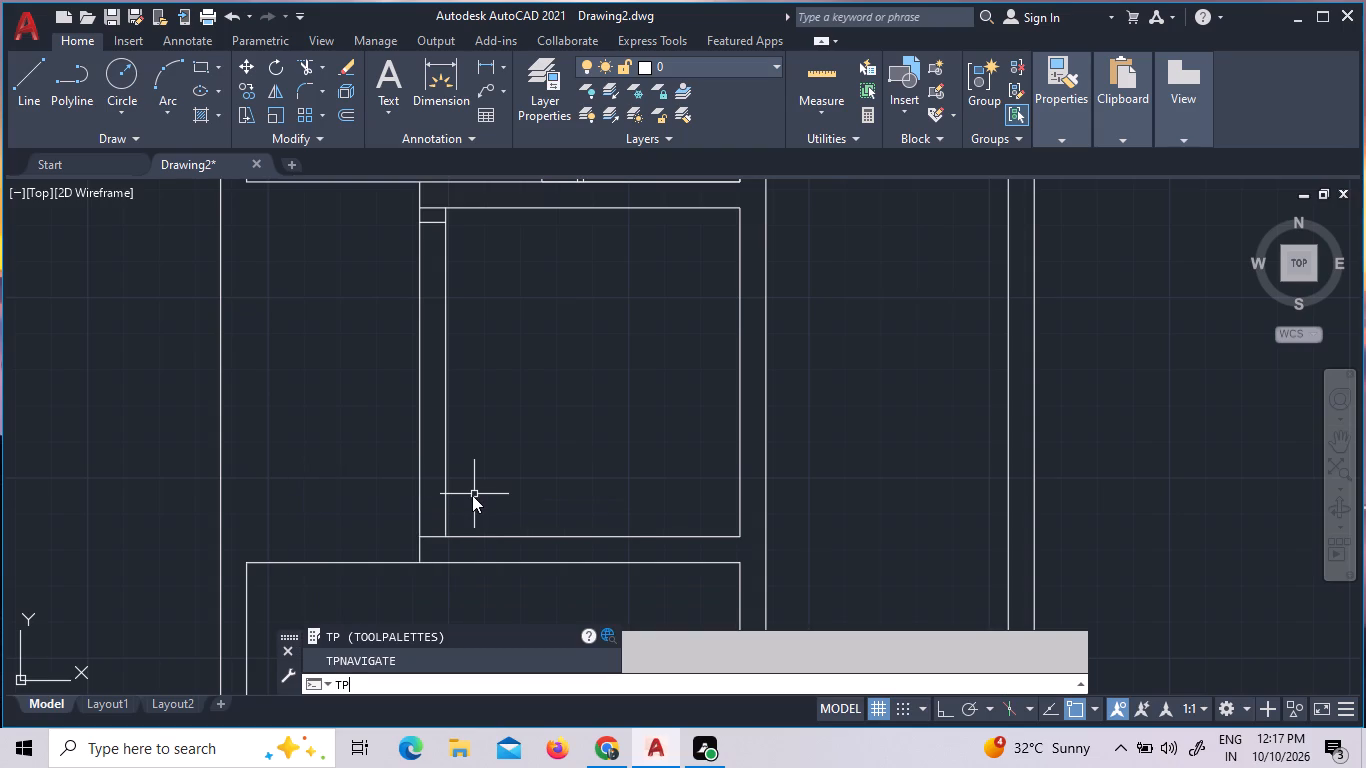
key("Return")
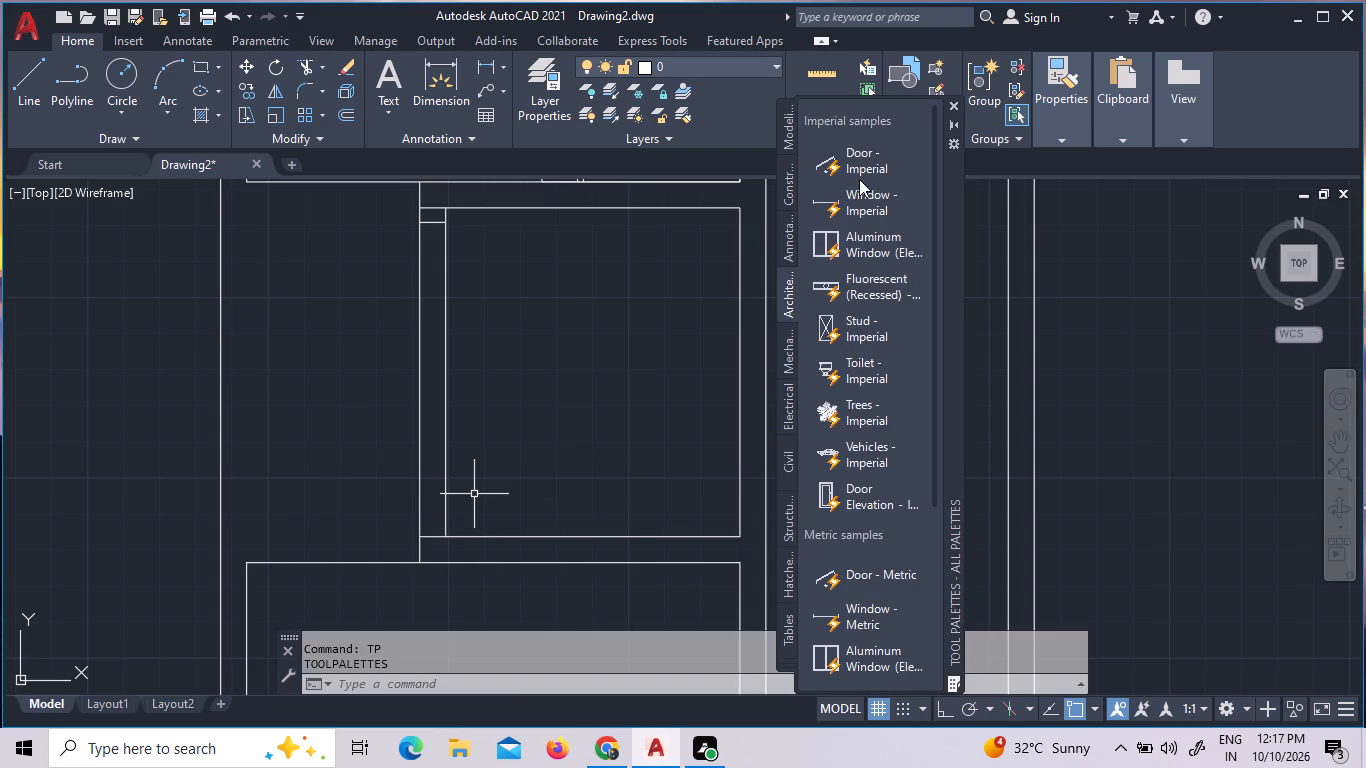
left_click_drag(859, 173, 632, 327)
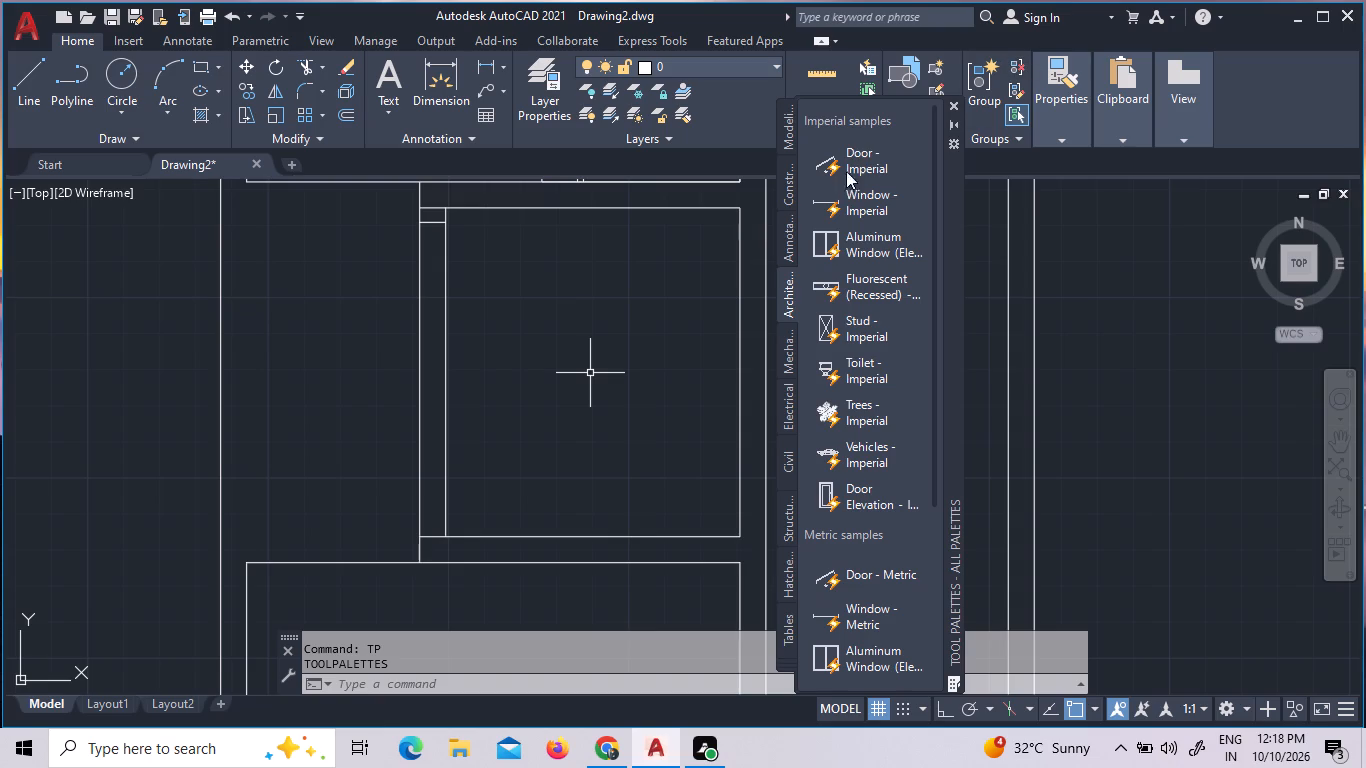
left_click_drag(850, 149, 501, 369)
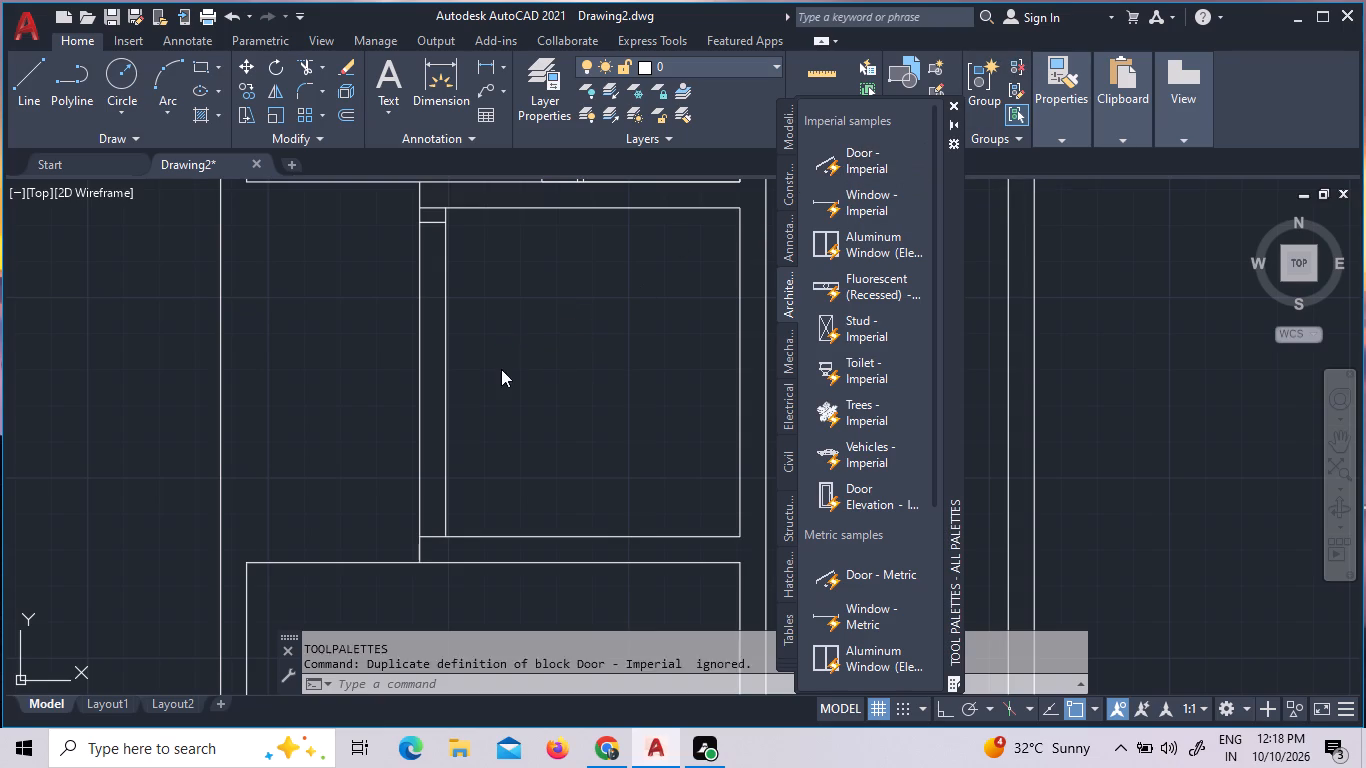
left_click(954, 106)
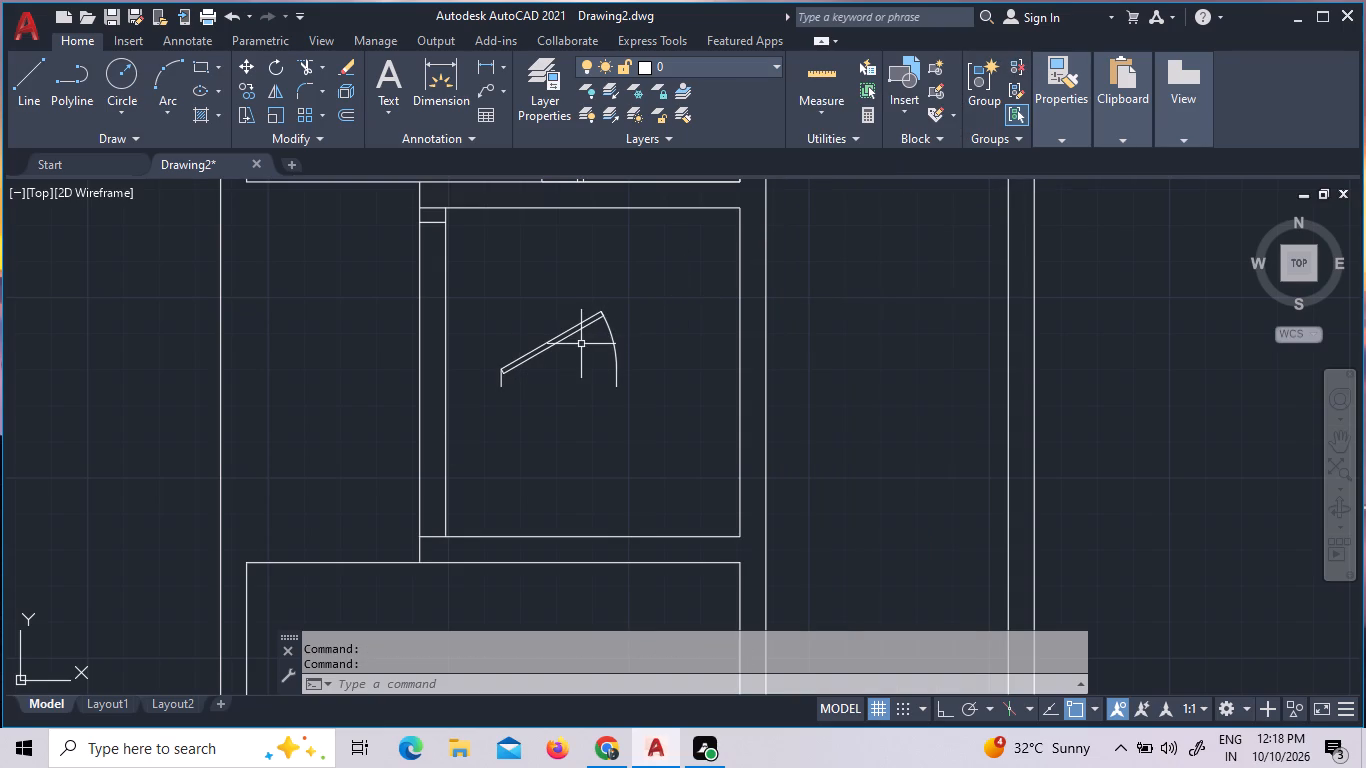
Set the door block to Open 90º and flip it both vertically and horizontally.
left_click(578, 390)
left_click(503, 264)
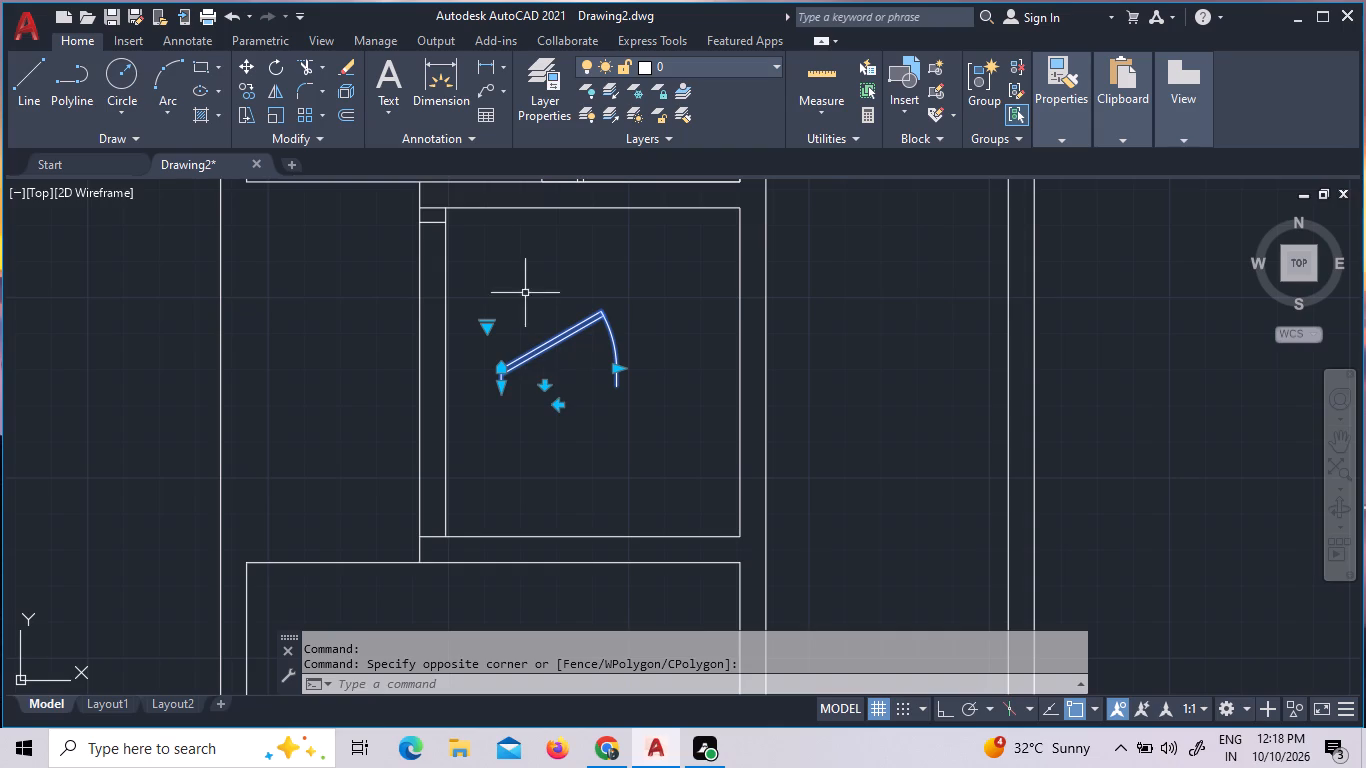
left_click(488, 330)
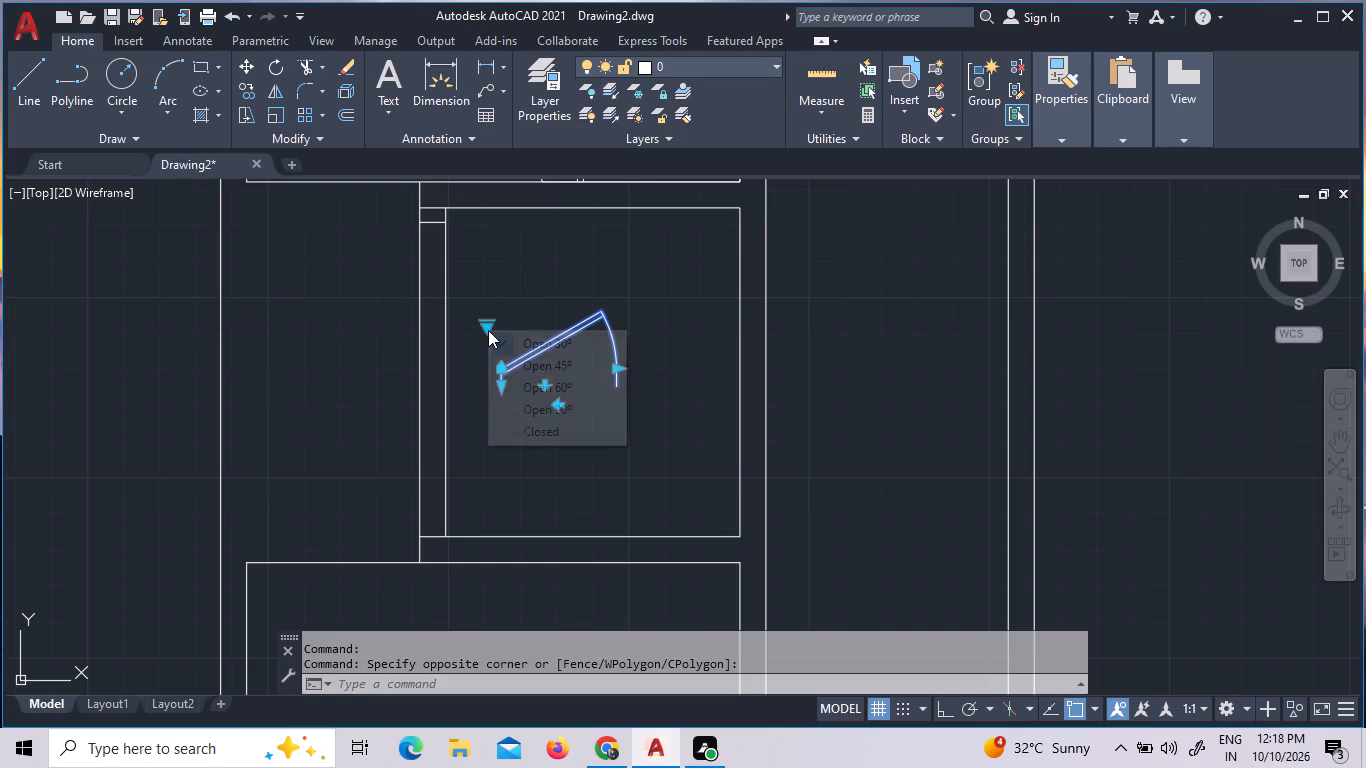
left_click(537, 406)
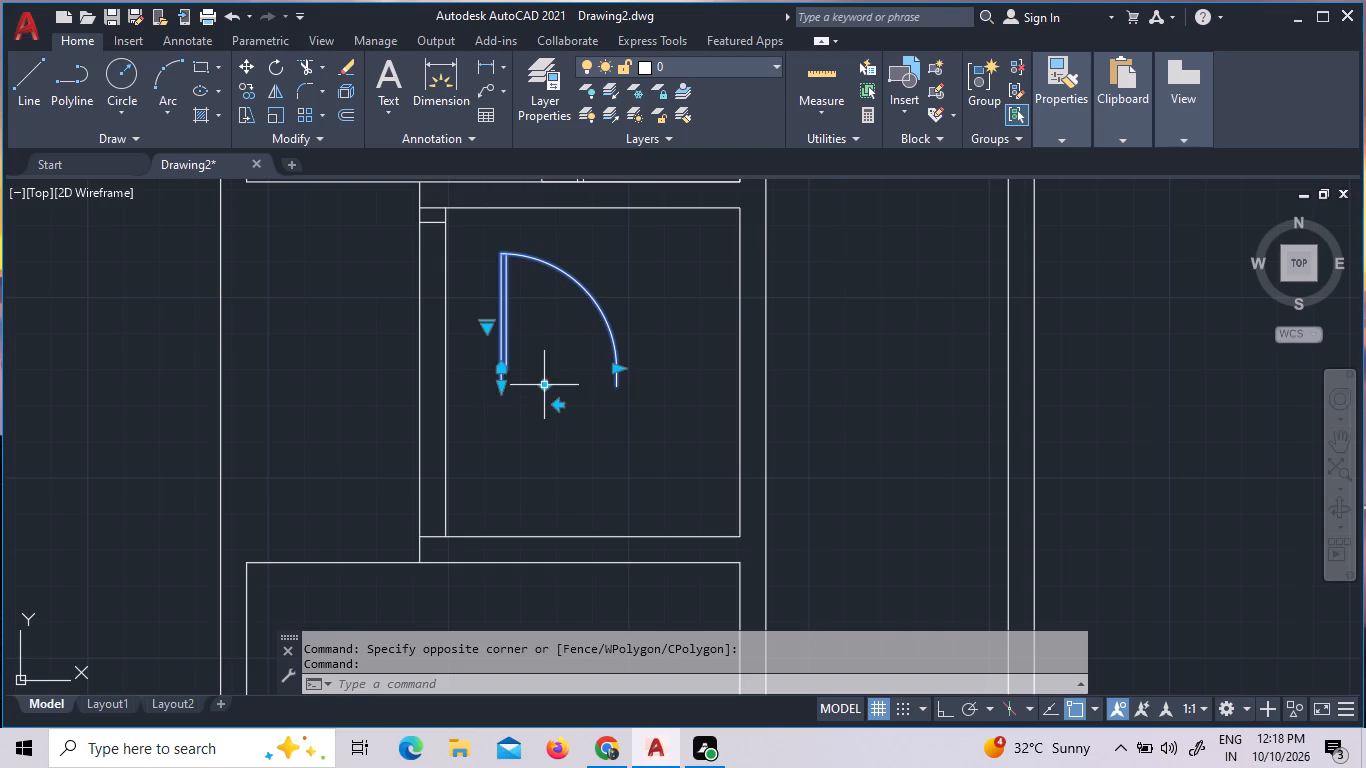
left_click(549, 380)
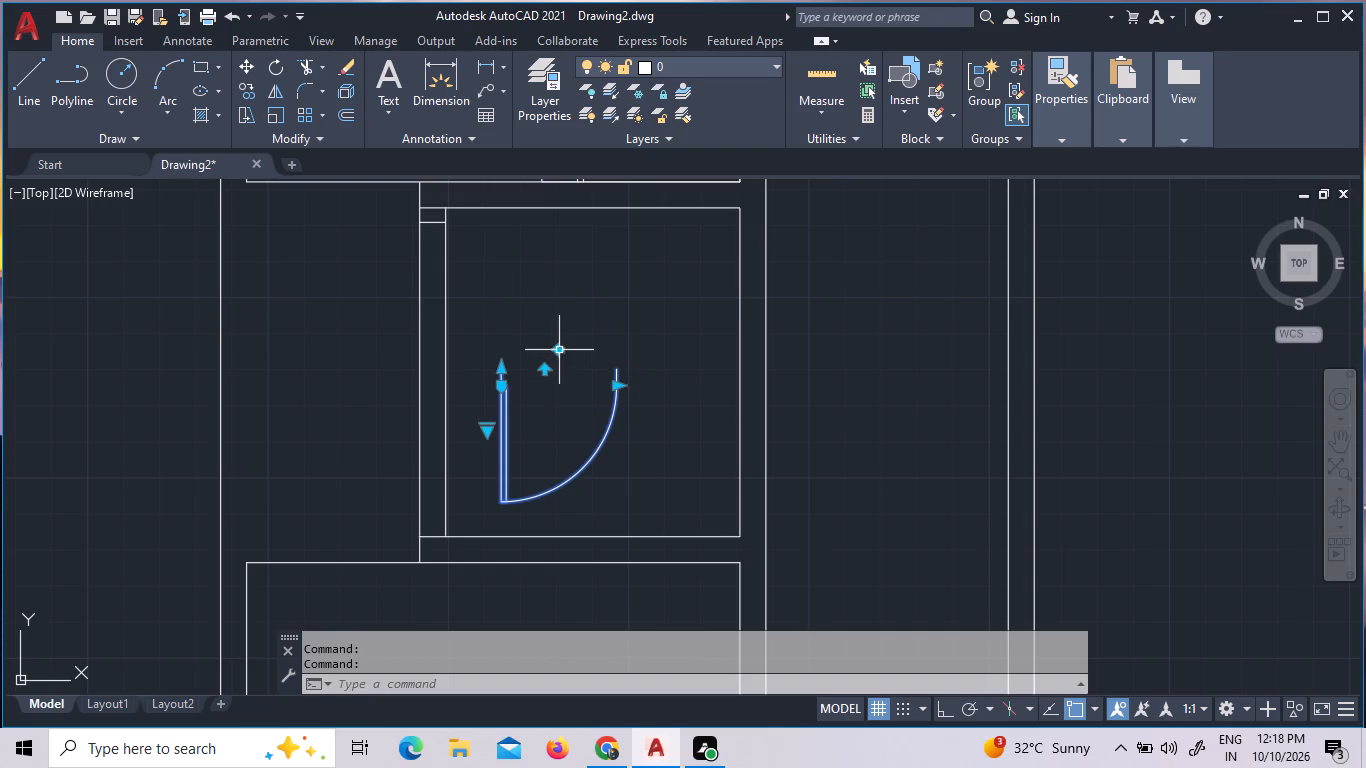
left_click(555, 346)
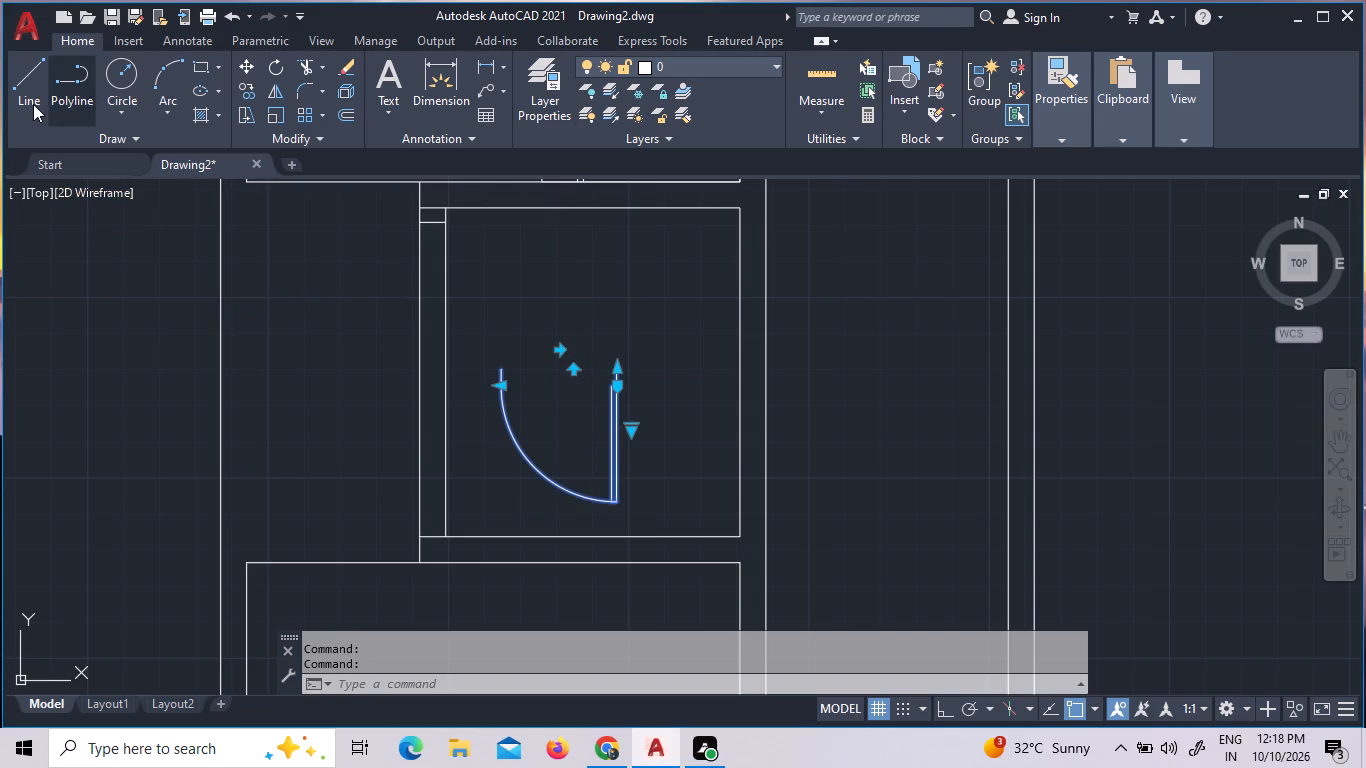
left_click(500, 388)
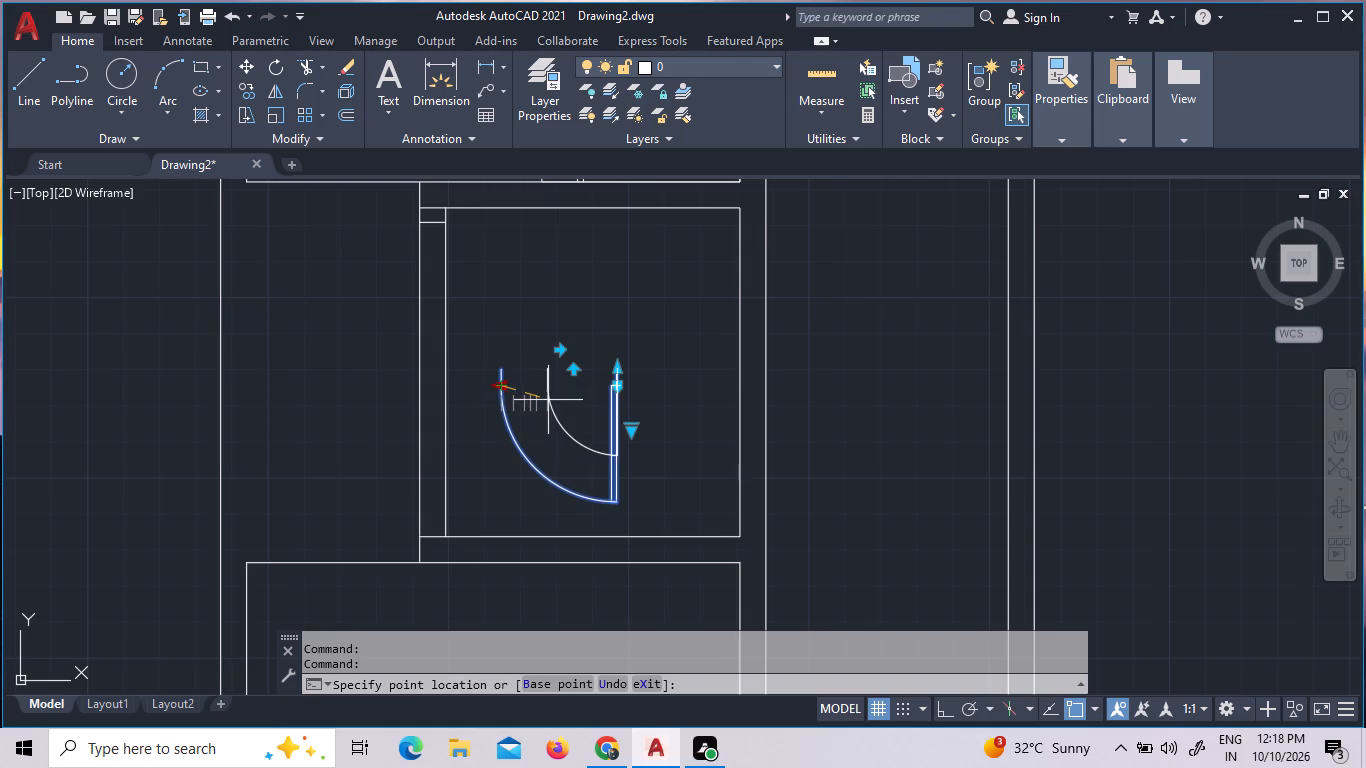
left_click(490, 430)
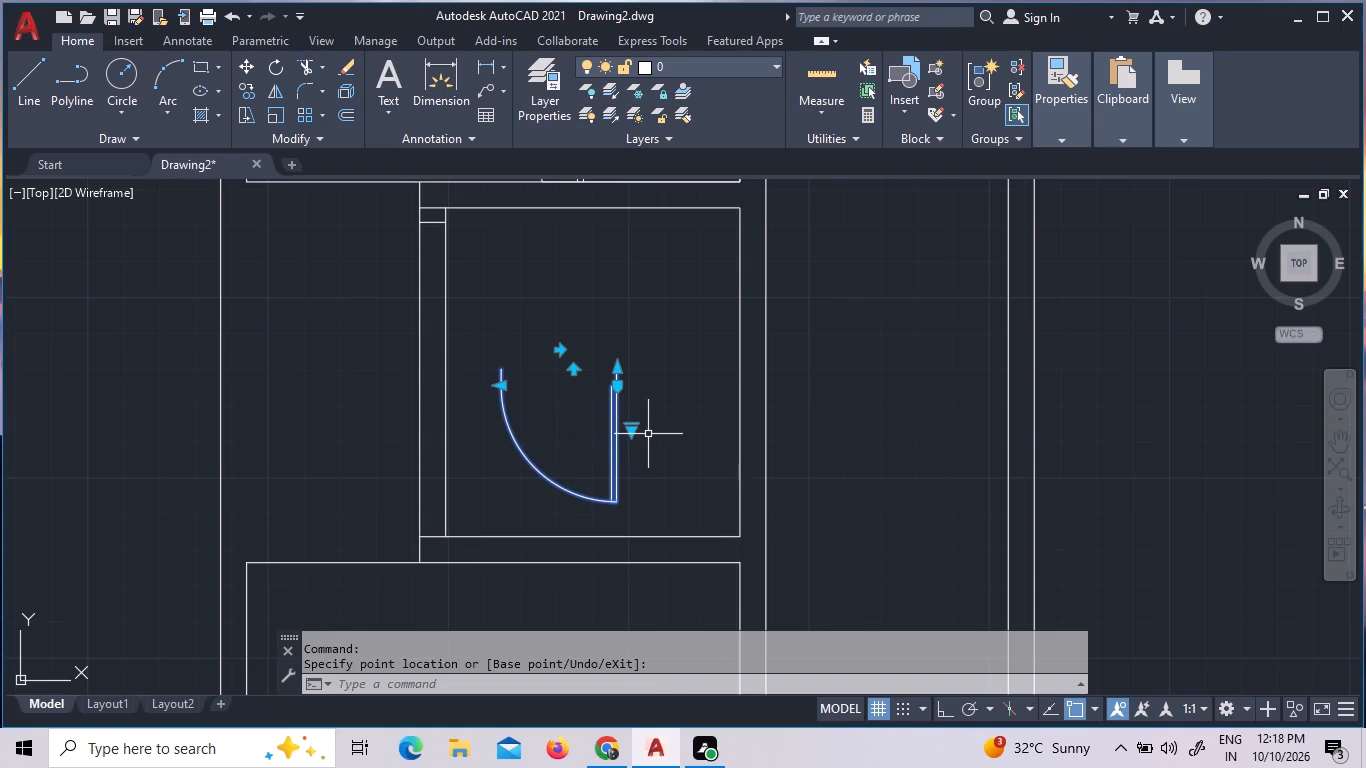
Rotate the door 90° counterclockwise about the upper end of its hinge-side jamb, so the leaf extends horizontally.
key("r")
key("o")
key("Return")
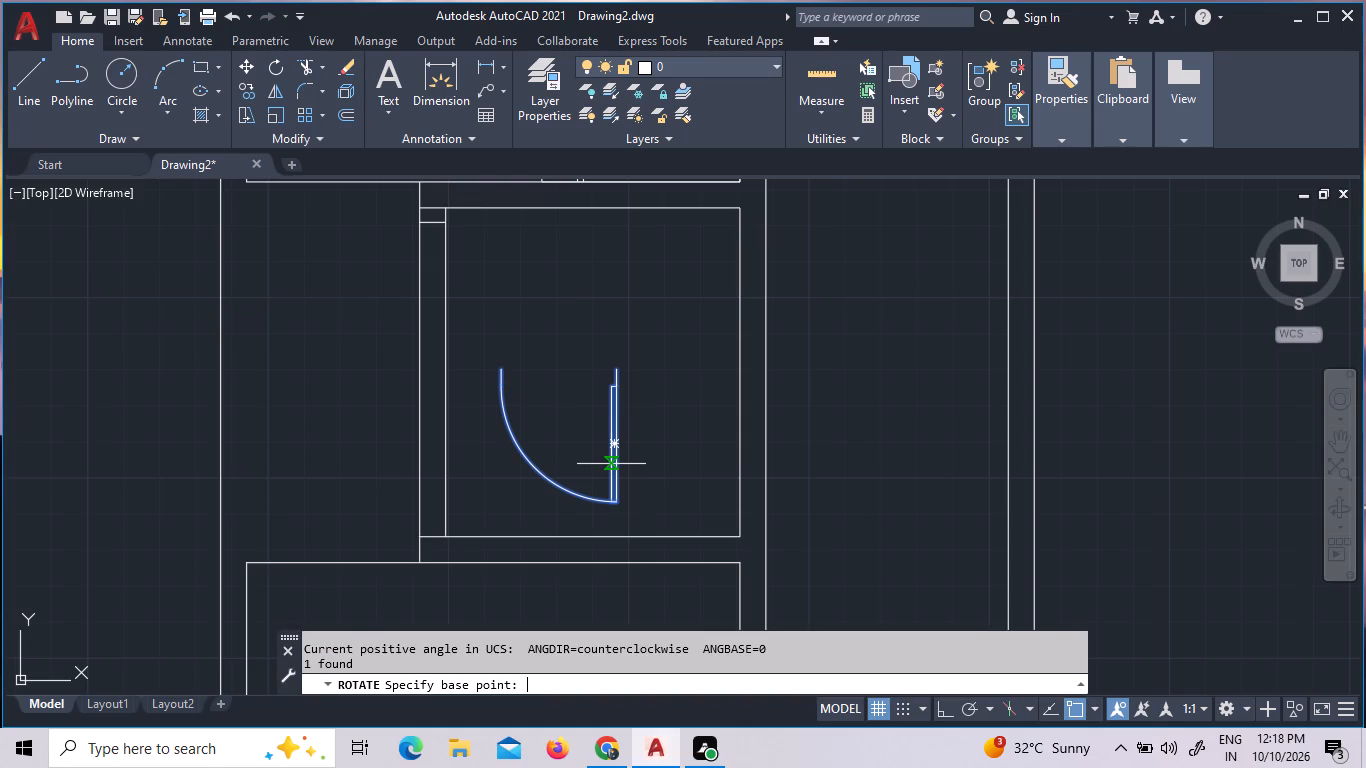
left_click(615, 364)
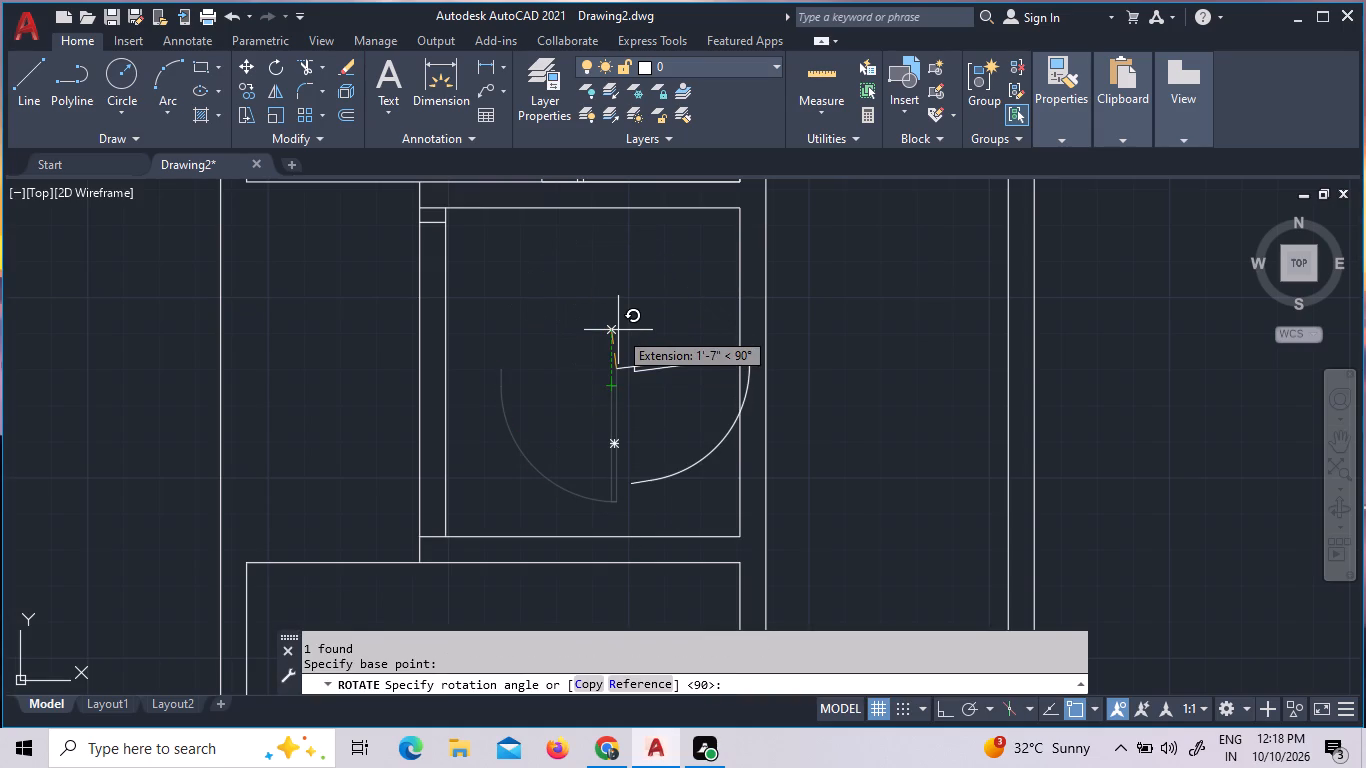
key("F8")
left_click(618, 333)
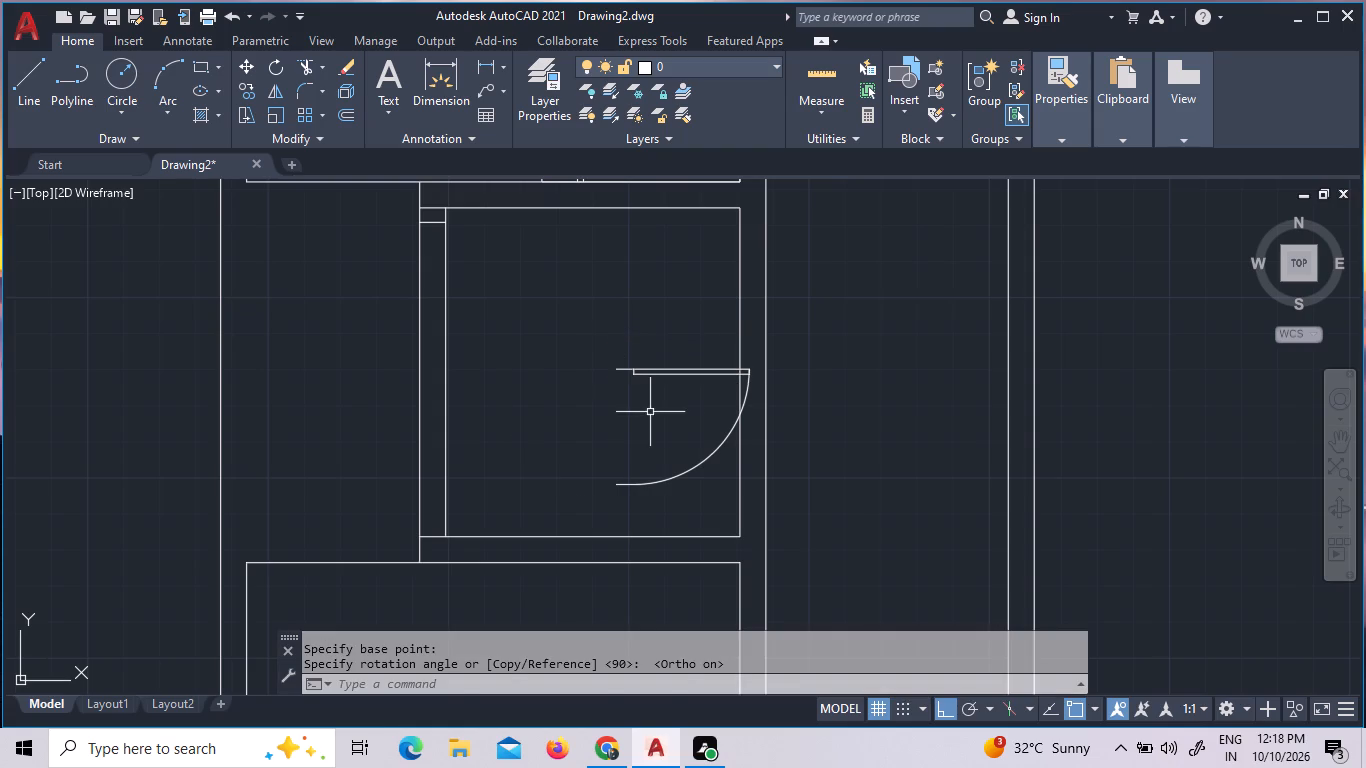
Move the door against the partition wall's right line, with its leaf level with the 5" offset line.
left_click(668, 412)
left_click(638, 332)
right_click(637, 332)
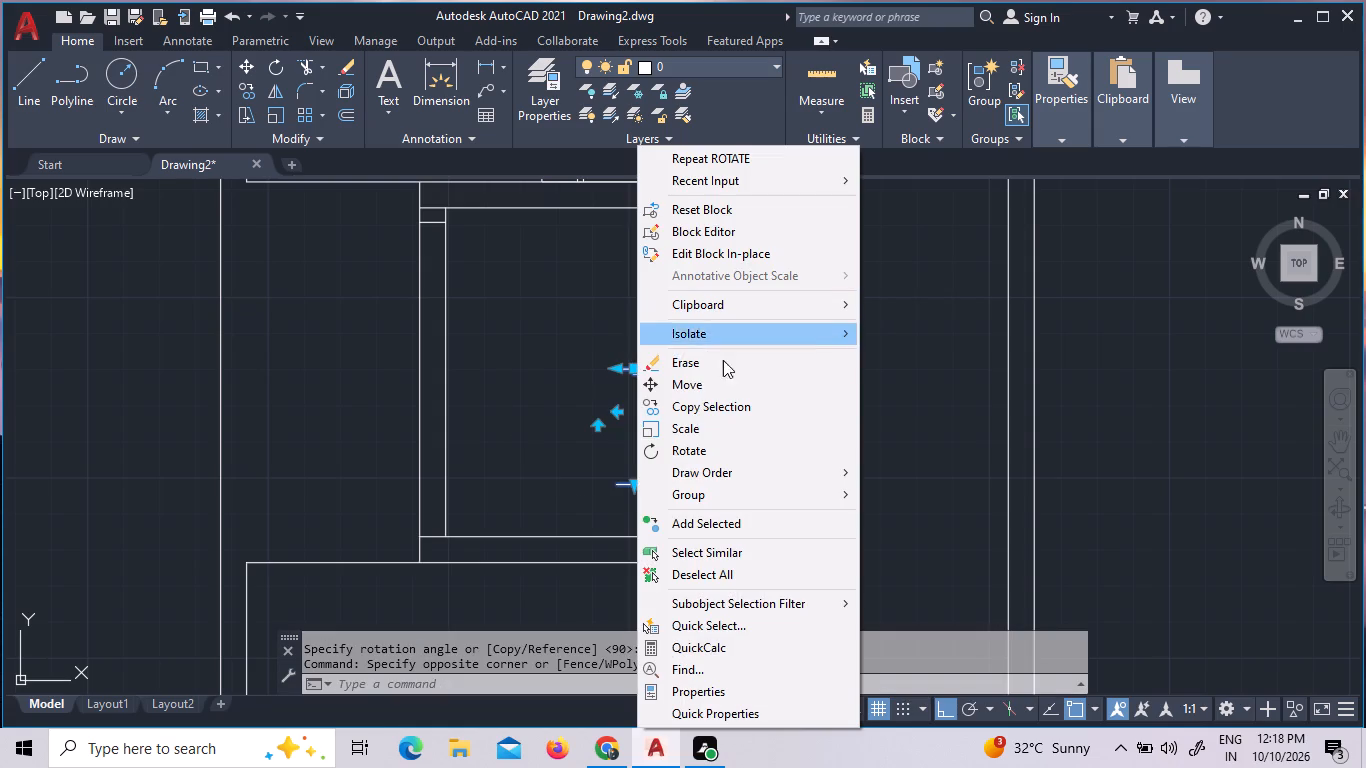
left_click(724, 389)
left_click(681, 391)
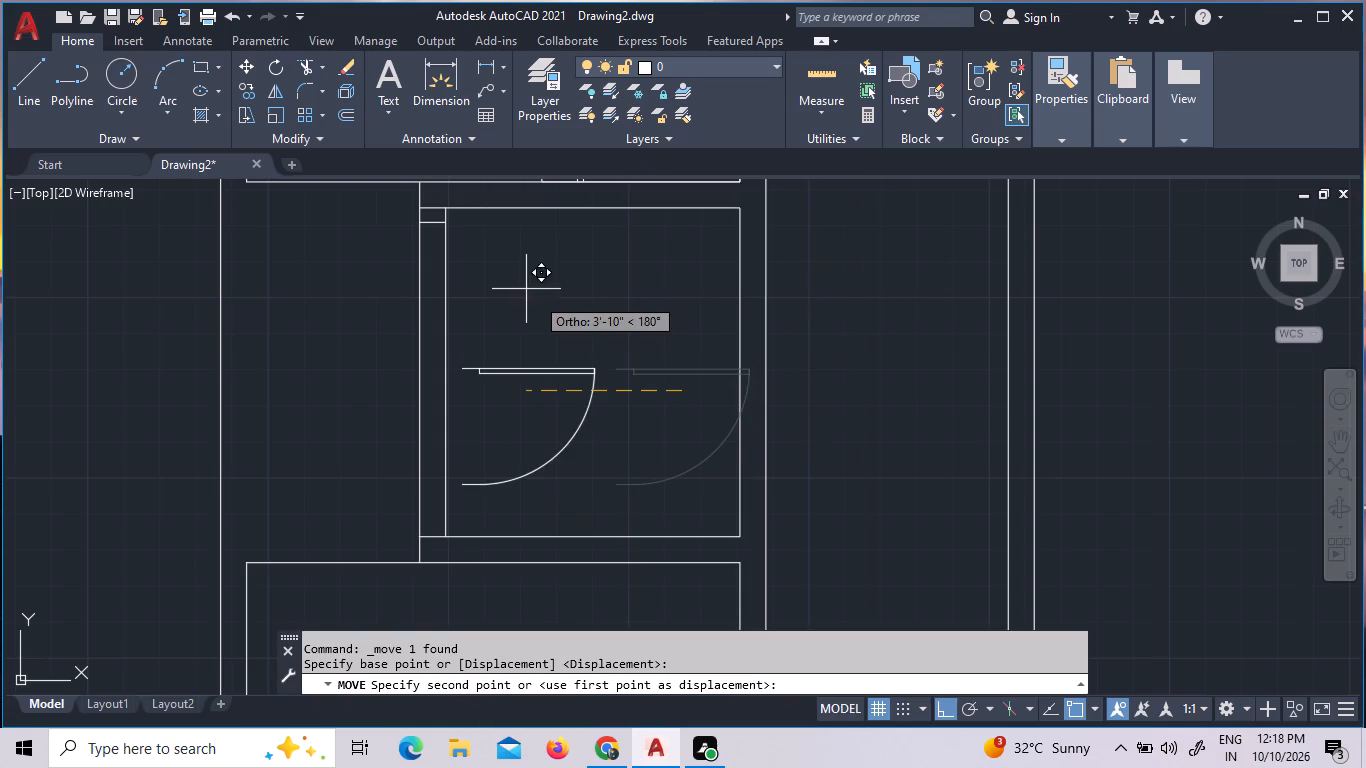
key("F8")
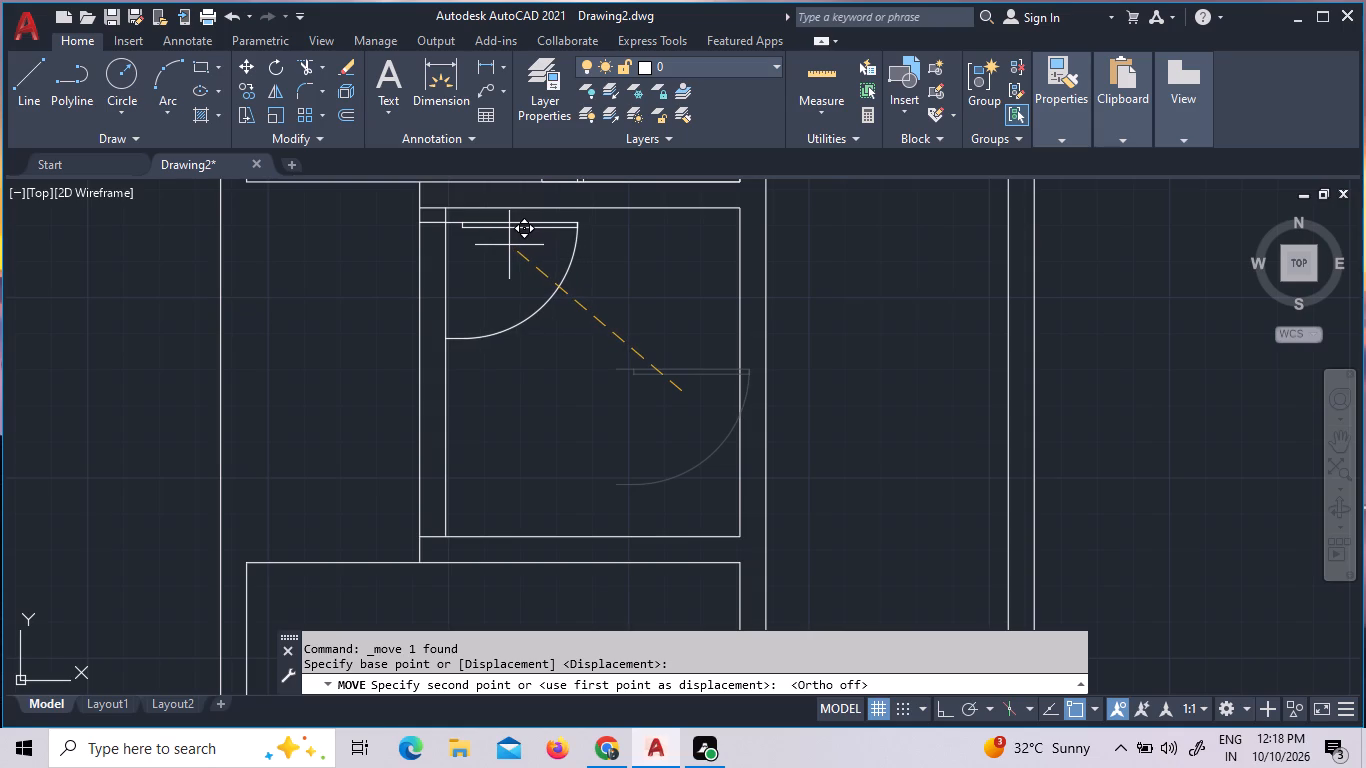
left_click(509, 245)
key("Escape")
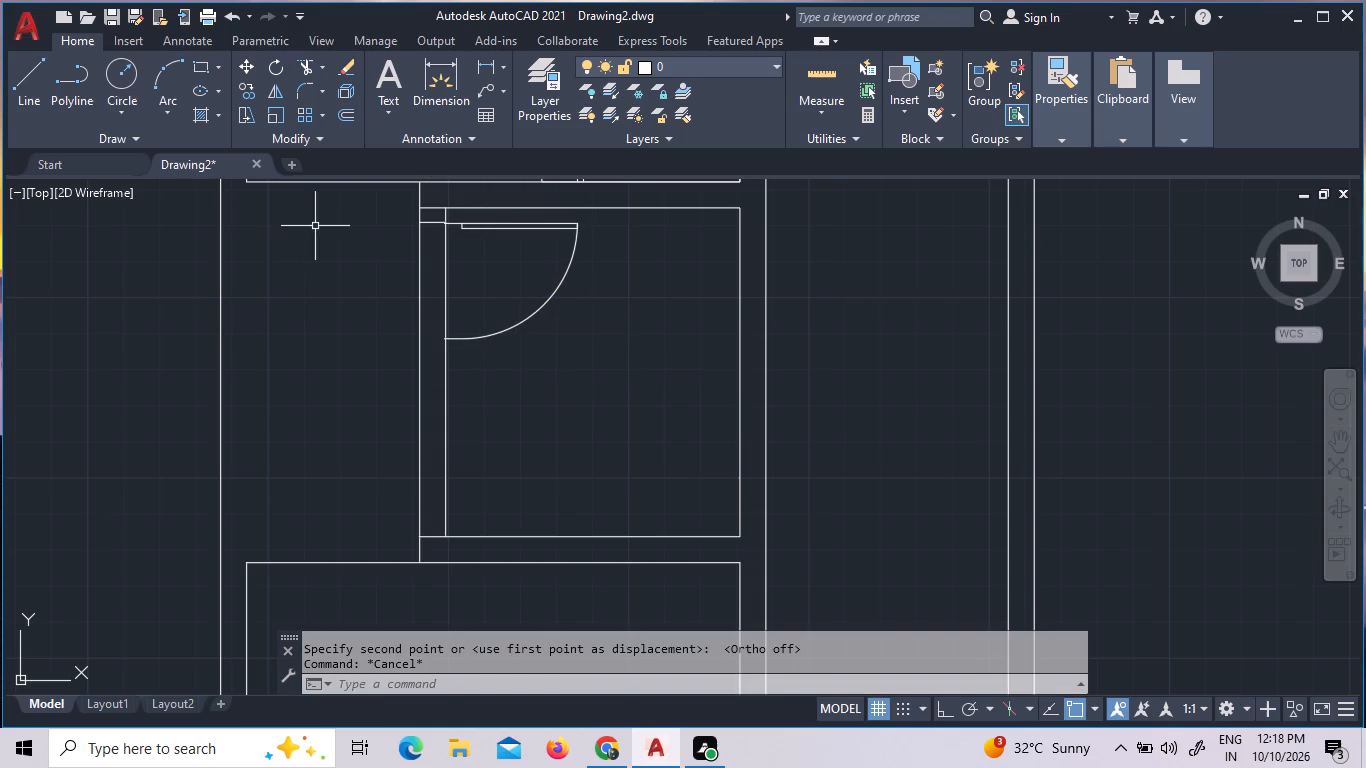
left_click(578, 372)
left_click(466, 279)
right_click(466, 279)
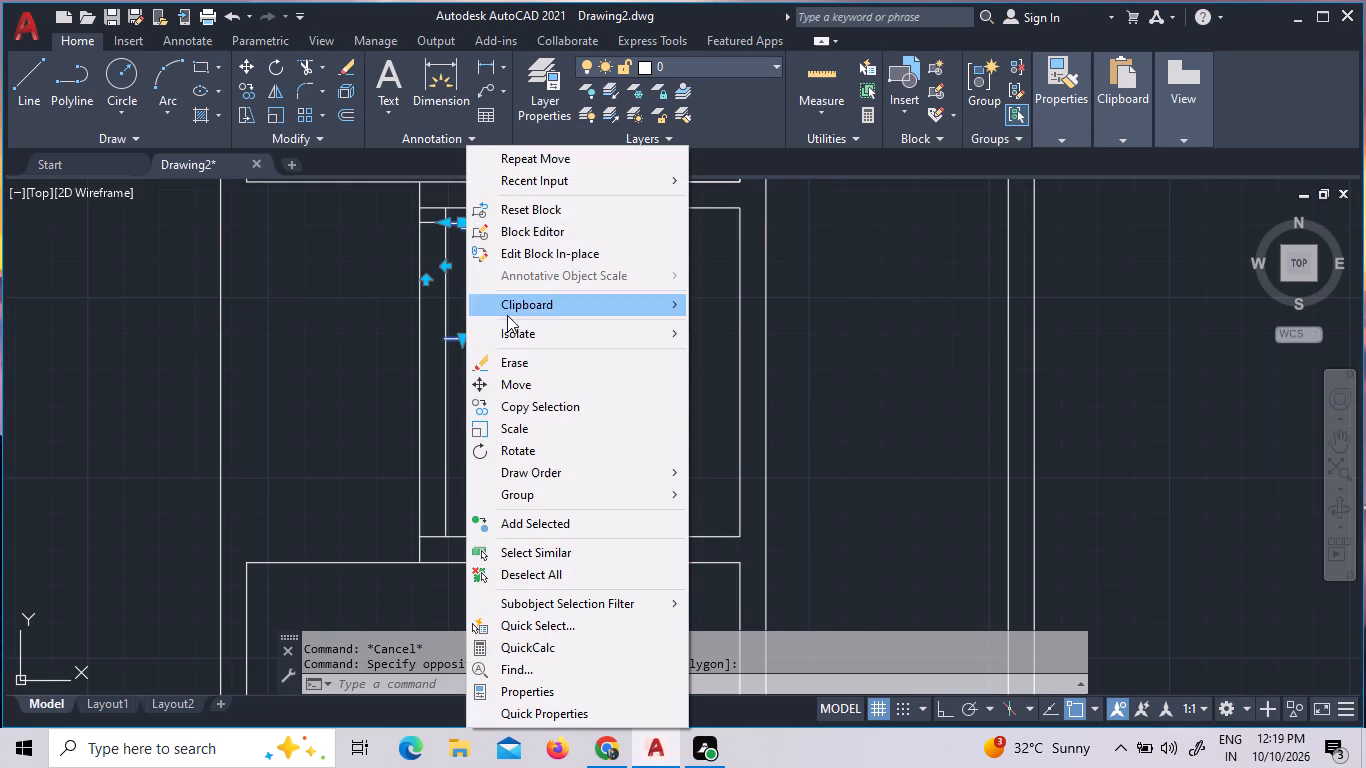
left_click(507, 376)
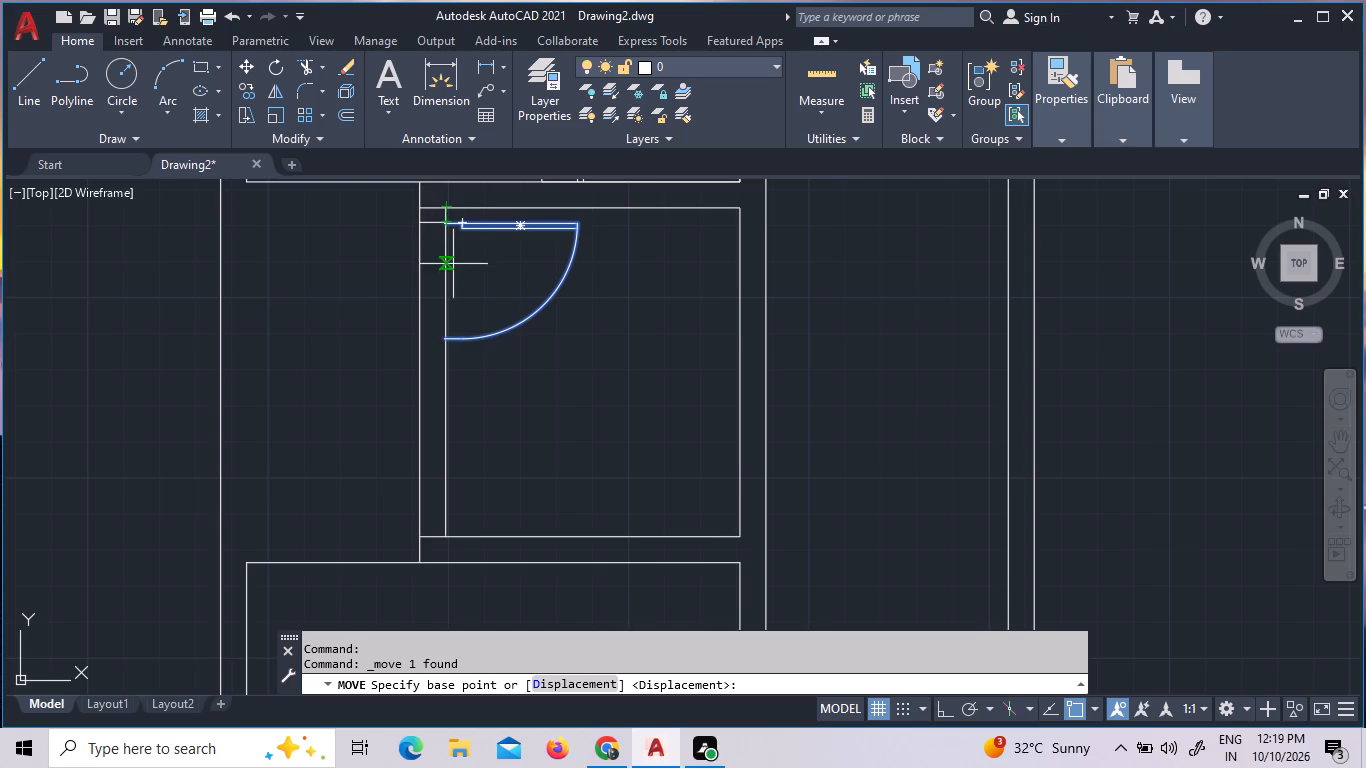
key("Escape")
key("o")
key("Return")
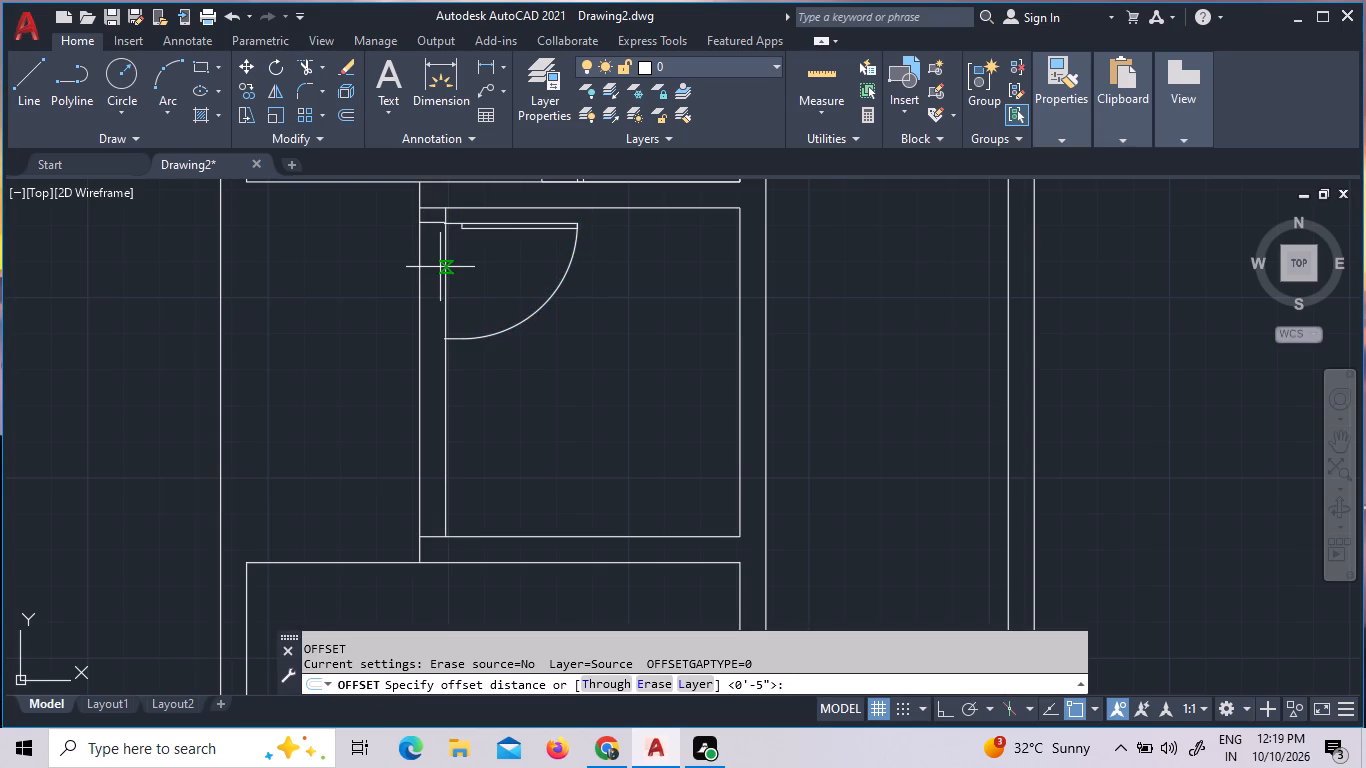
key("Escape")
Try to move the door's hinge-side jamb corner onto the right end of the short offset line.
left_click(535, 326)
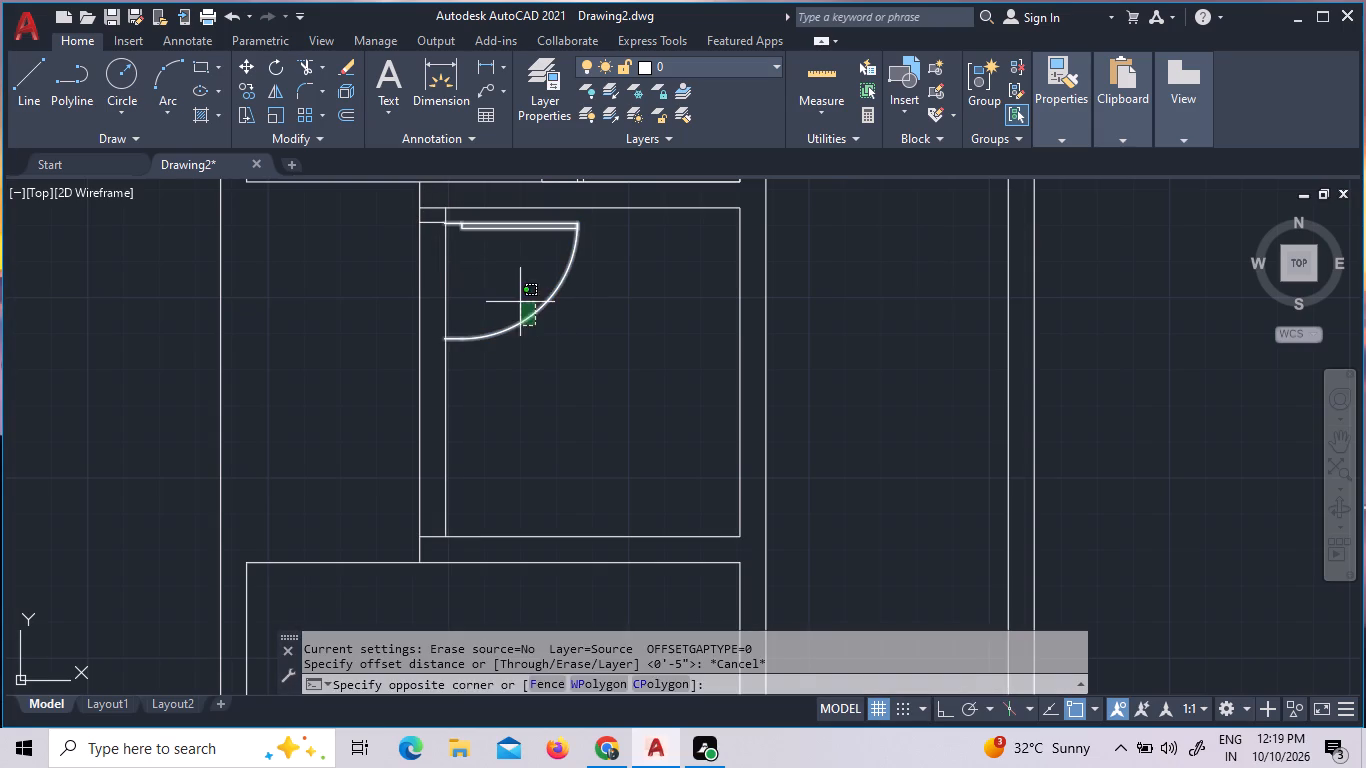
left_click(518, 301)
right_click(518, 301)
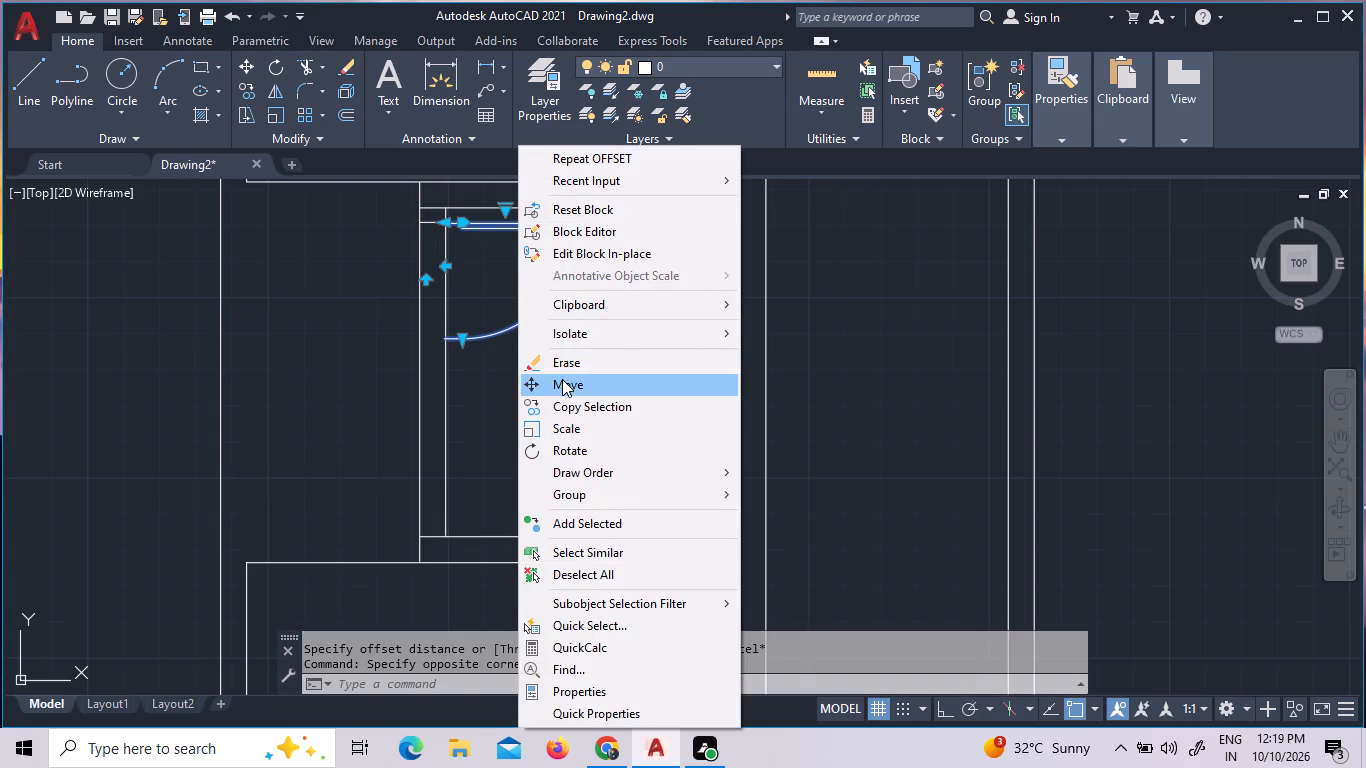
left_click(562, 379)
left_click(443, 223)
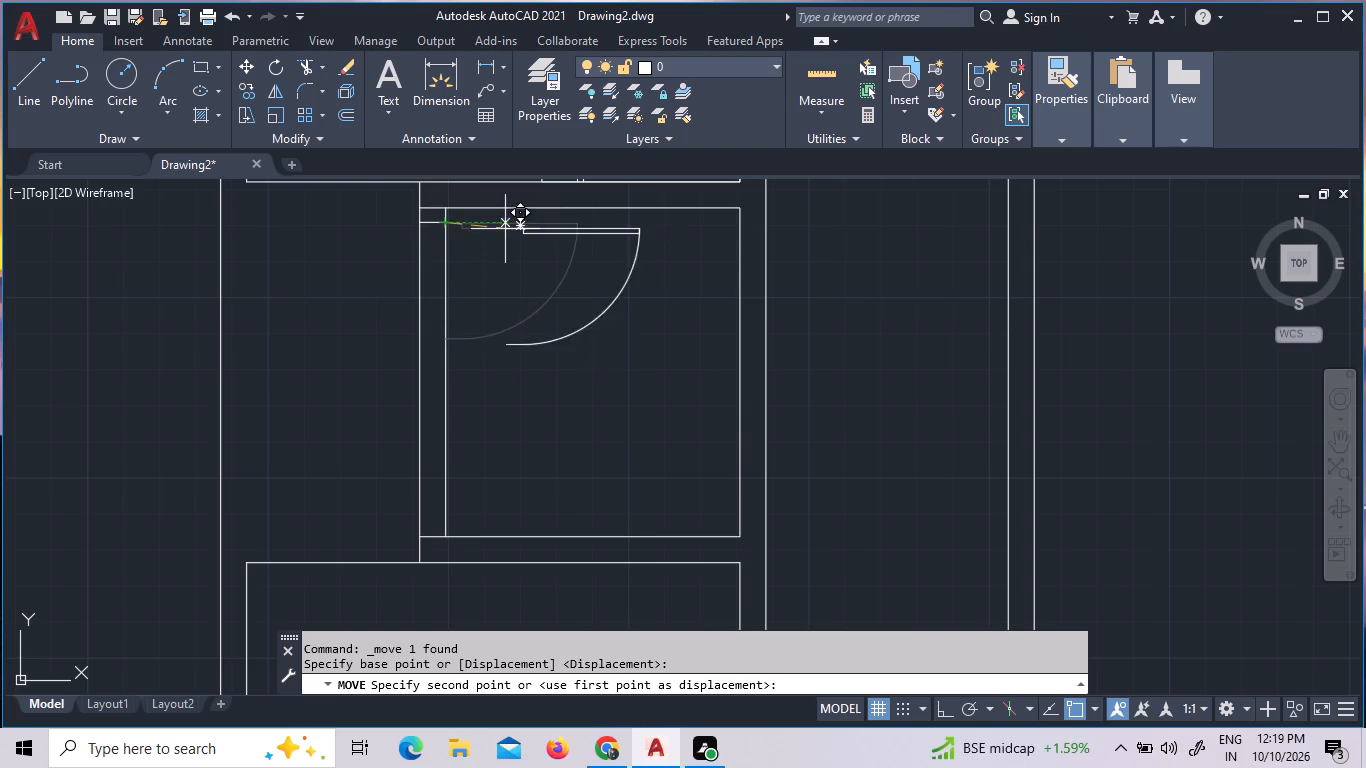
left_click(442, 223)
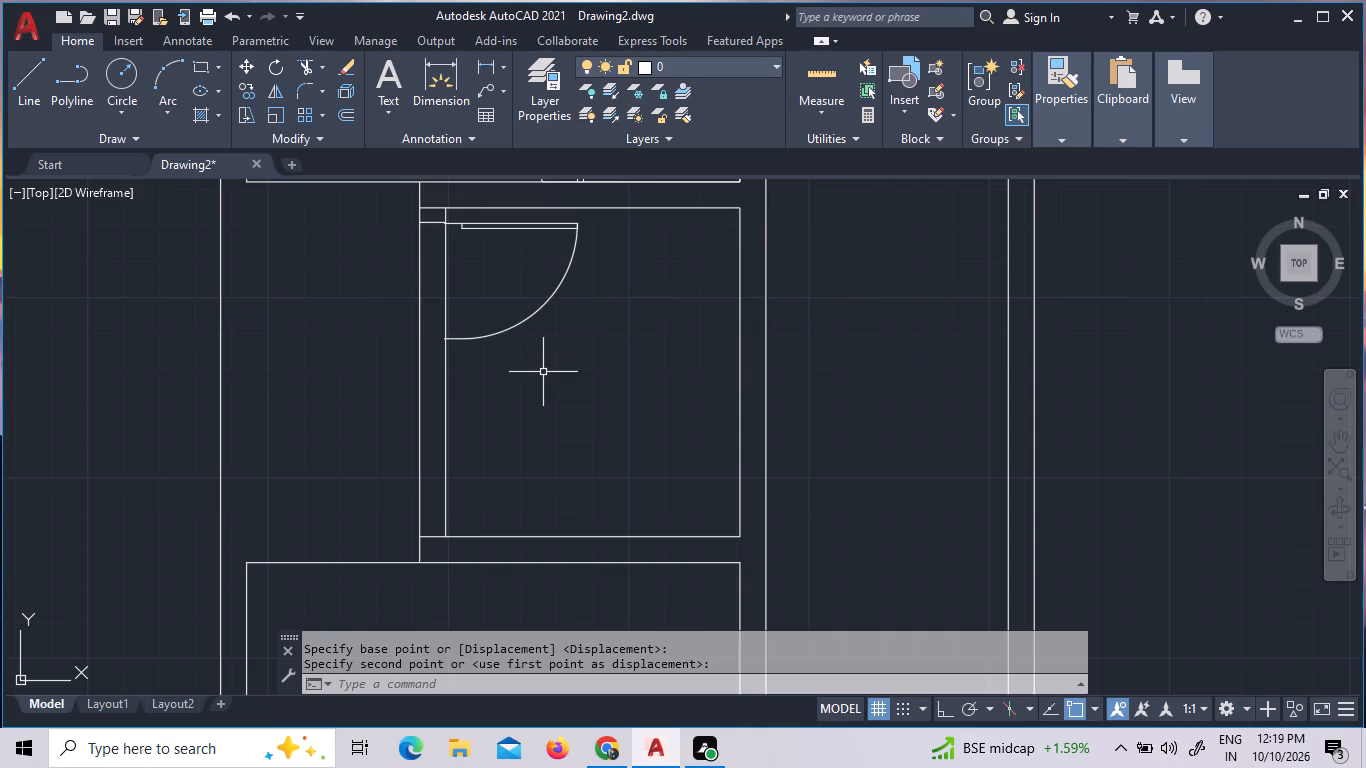
Move the door so its leaf lines up exactly with the short offset line where that meets the partition's right line.
key("z")
key("space")
type("w")
key("space")
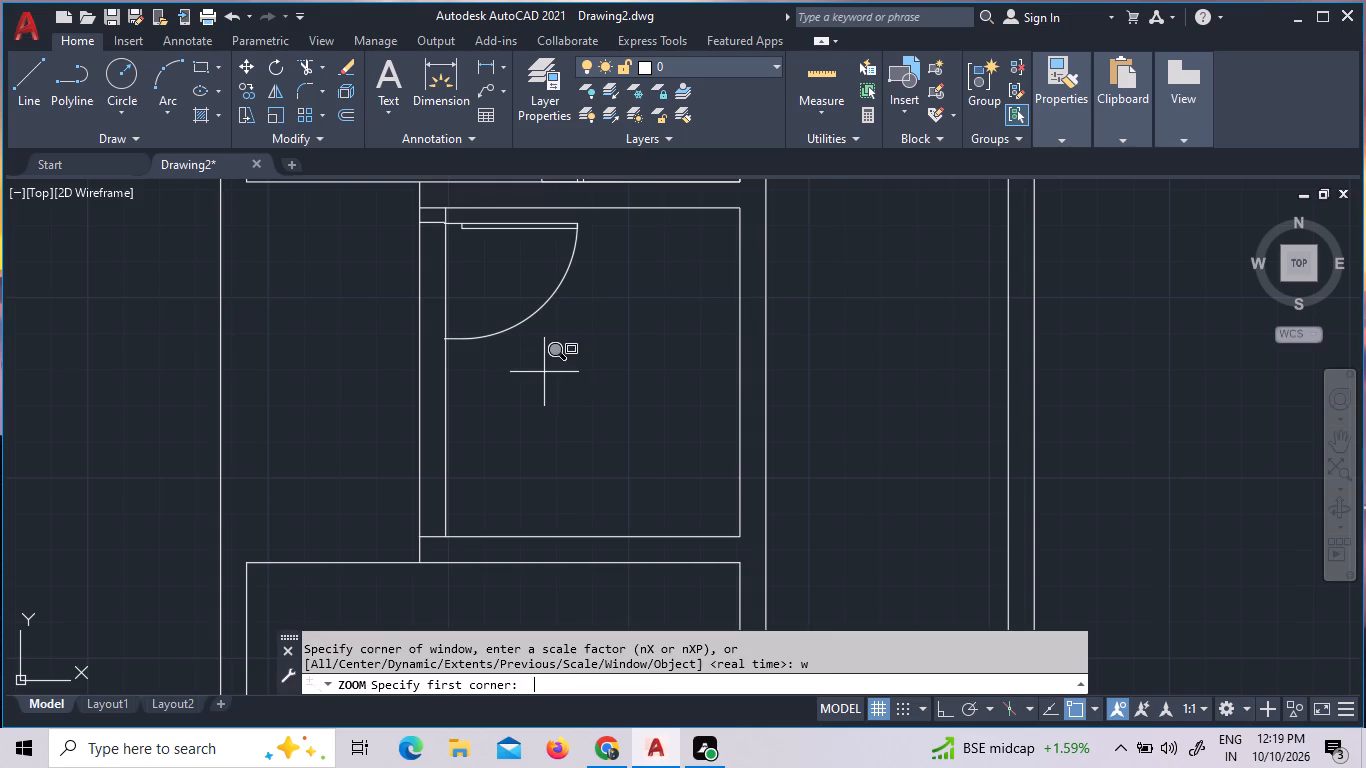
left_click(588, 392)
left_click(406, 208)
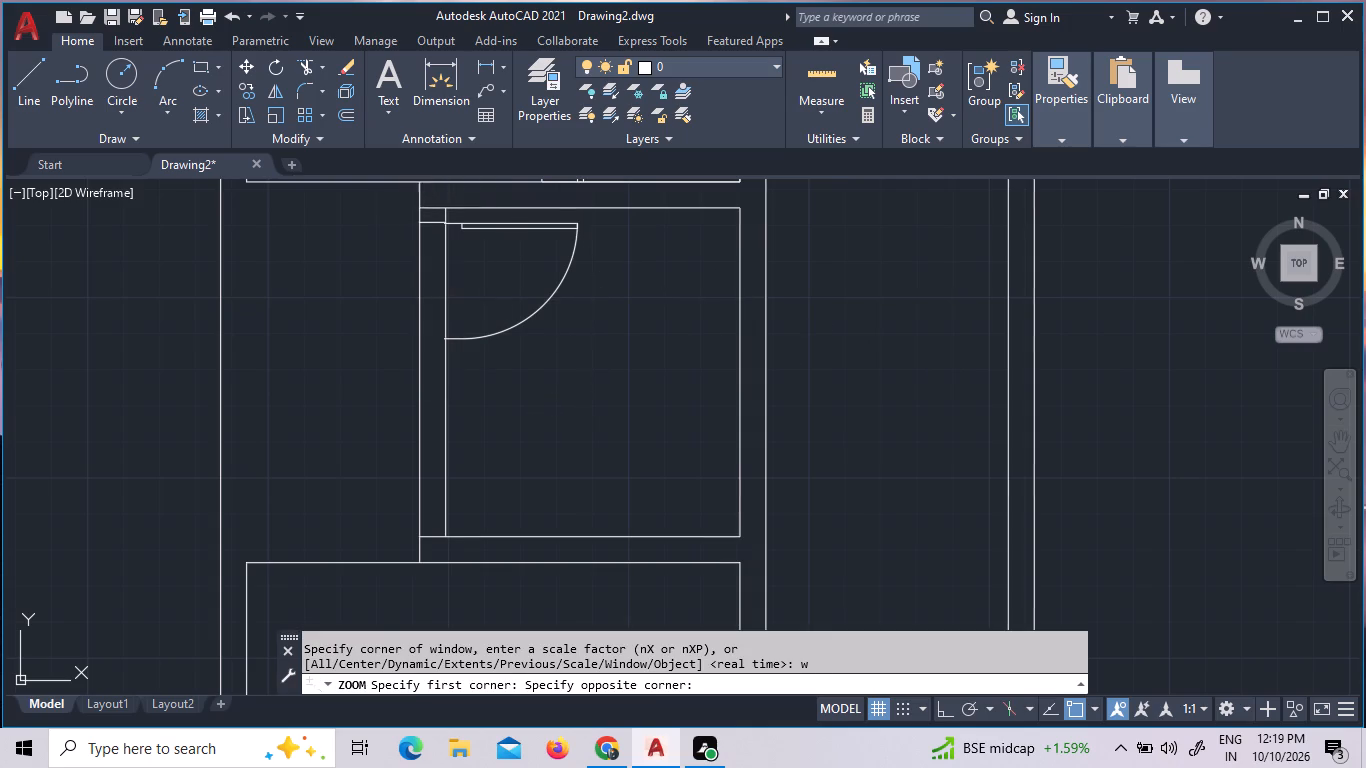
left_click_drag(746, 325, 734, 294)
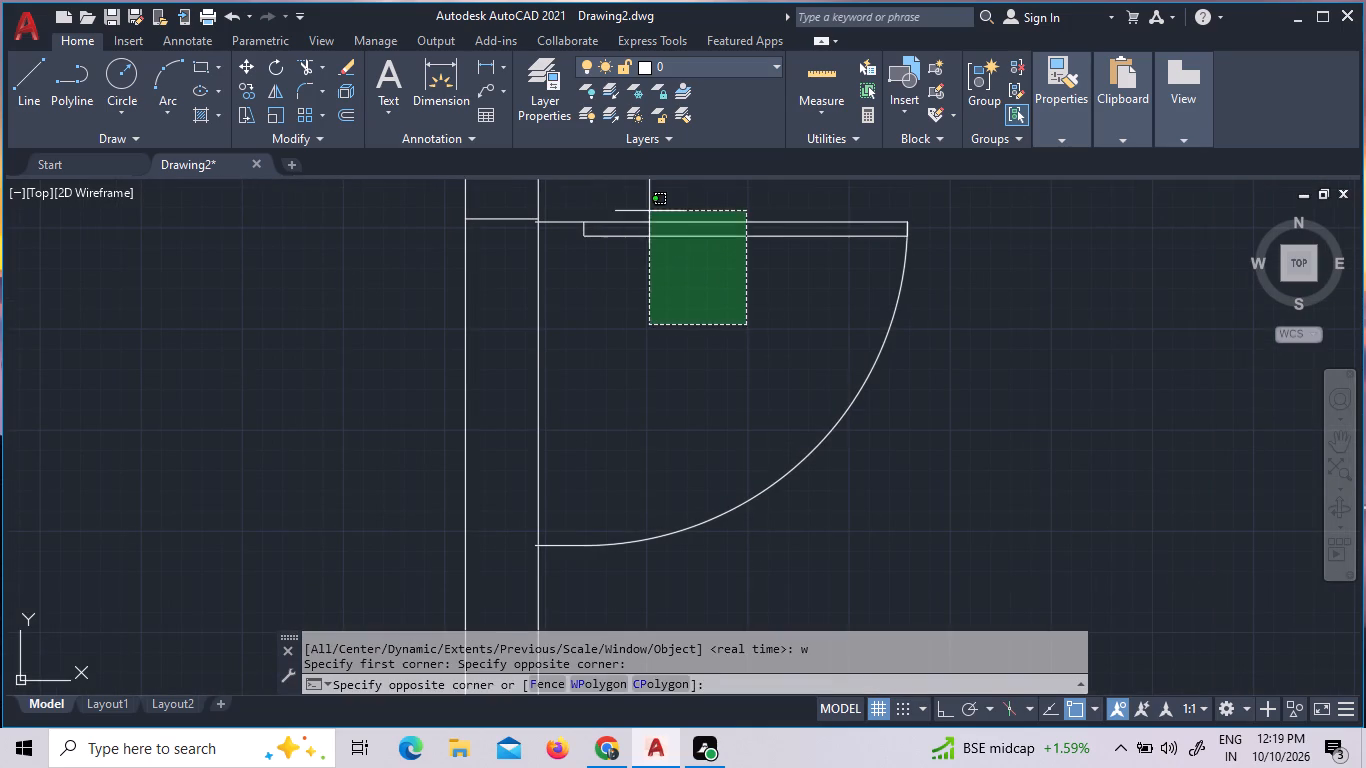
left_click(648, 211)
right_click(646, 211)
left_click(728, 383)
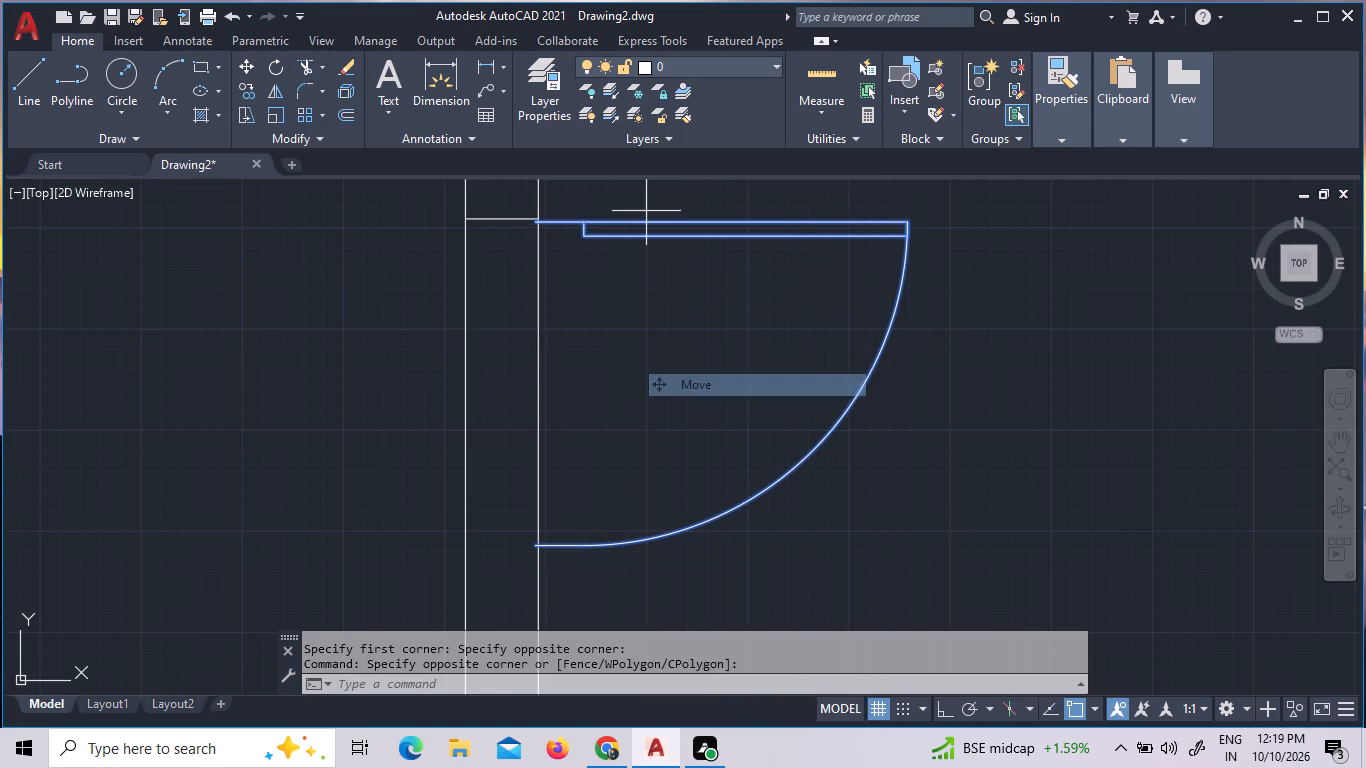
left_click(537, 224)
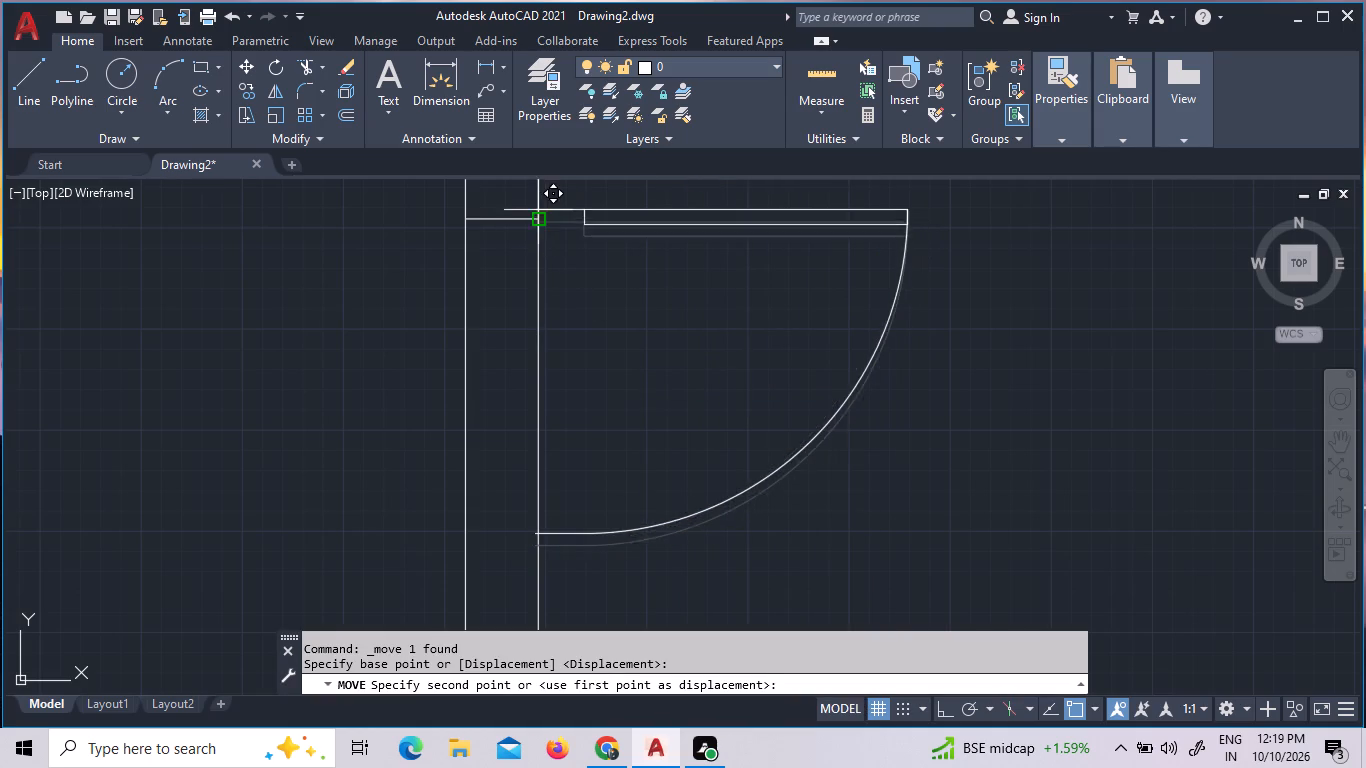
left_click(535, 215)
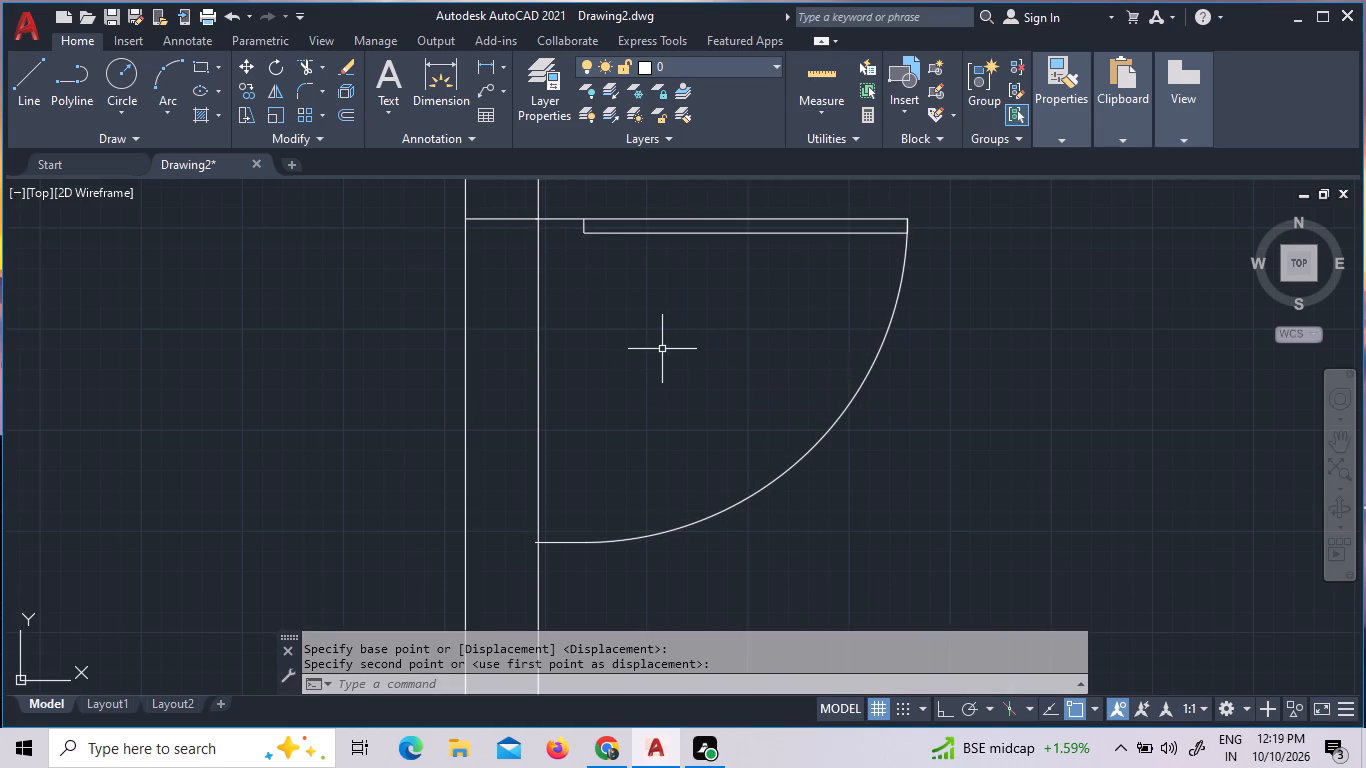
Move the door slightly so the free end of its lower jamb line lands exactly on the partition wall's right line.
left_click_drag(660, 575, 649, 545)
left_click(569, 398)
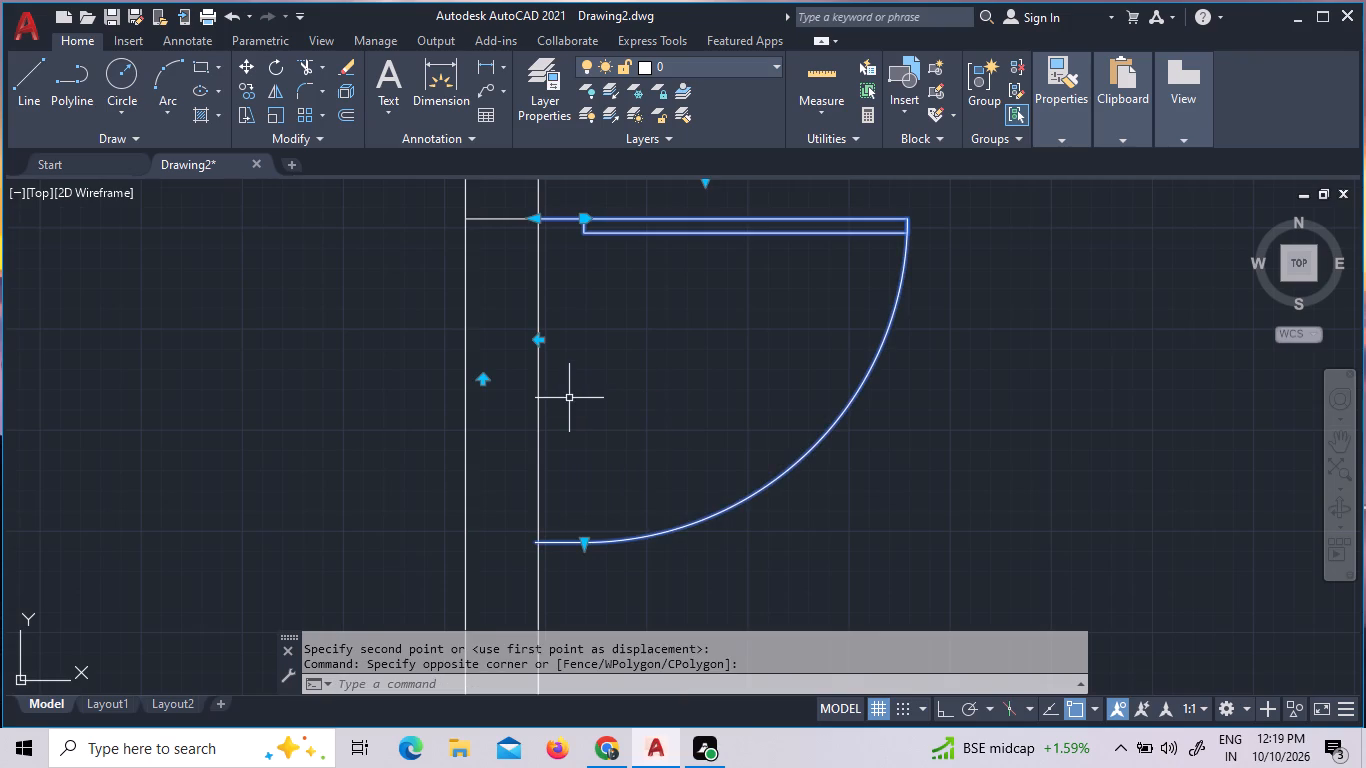
right_click(586, 411)
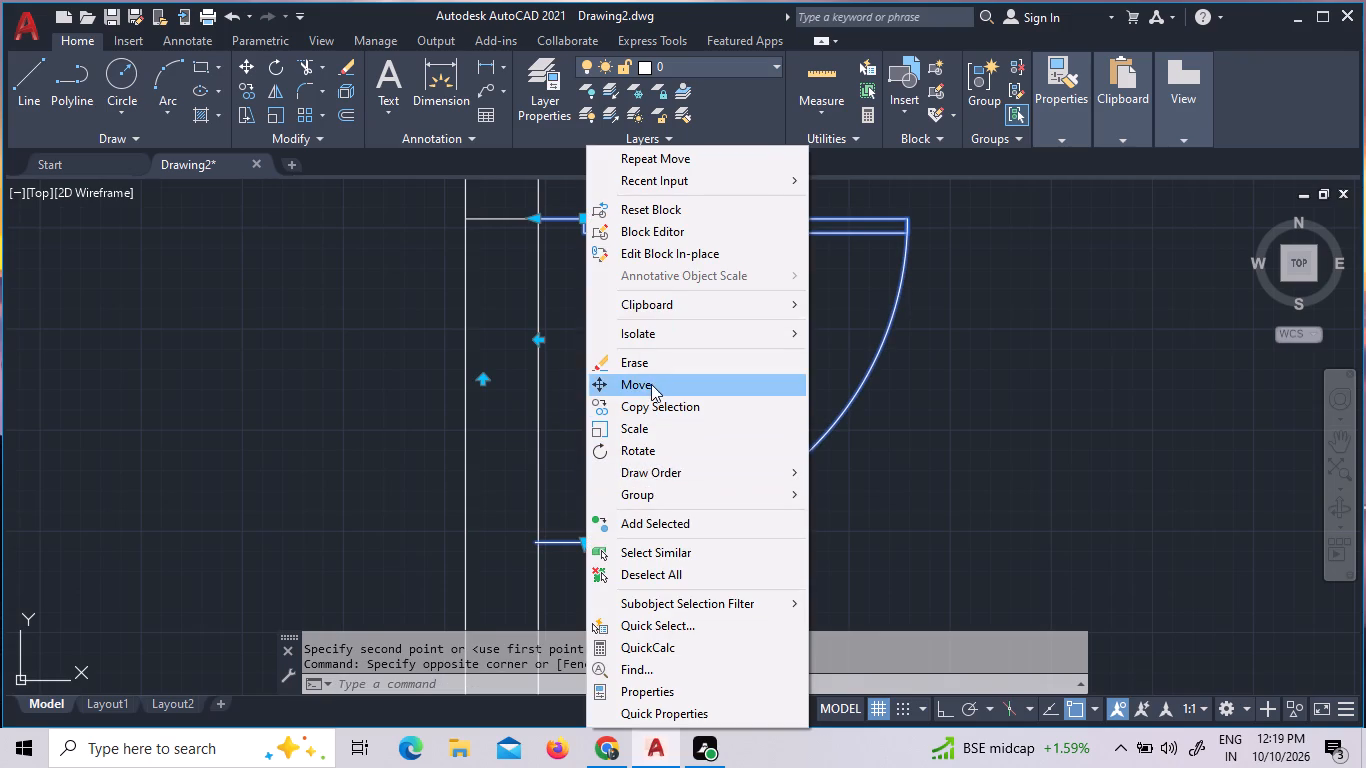
left_click(651, 384)
left_click(534, 541)
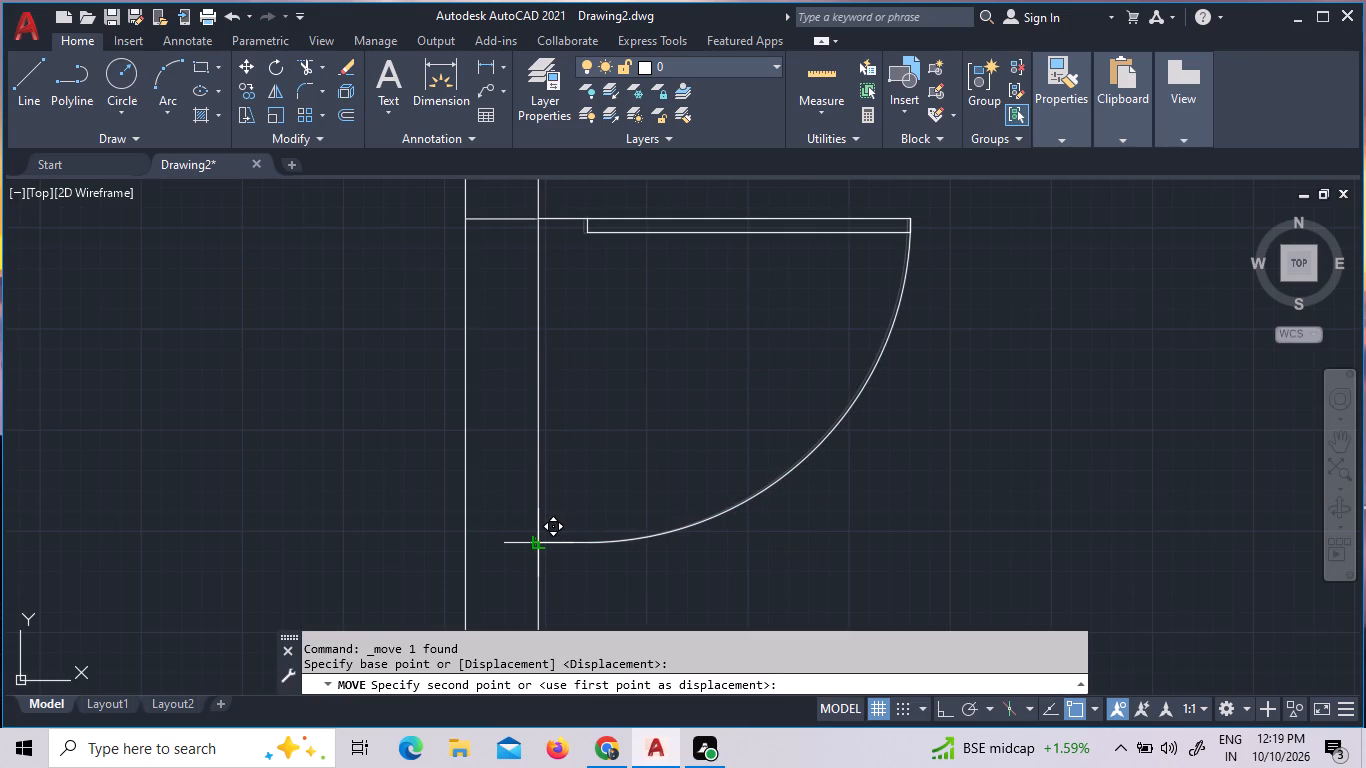
left_click(540, 541)
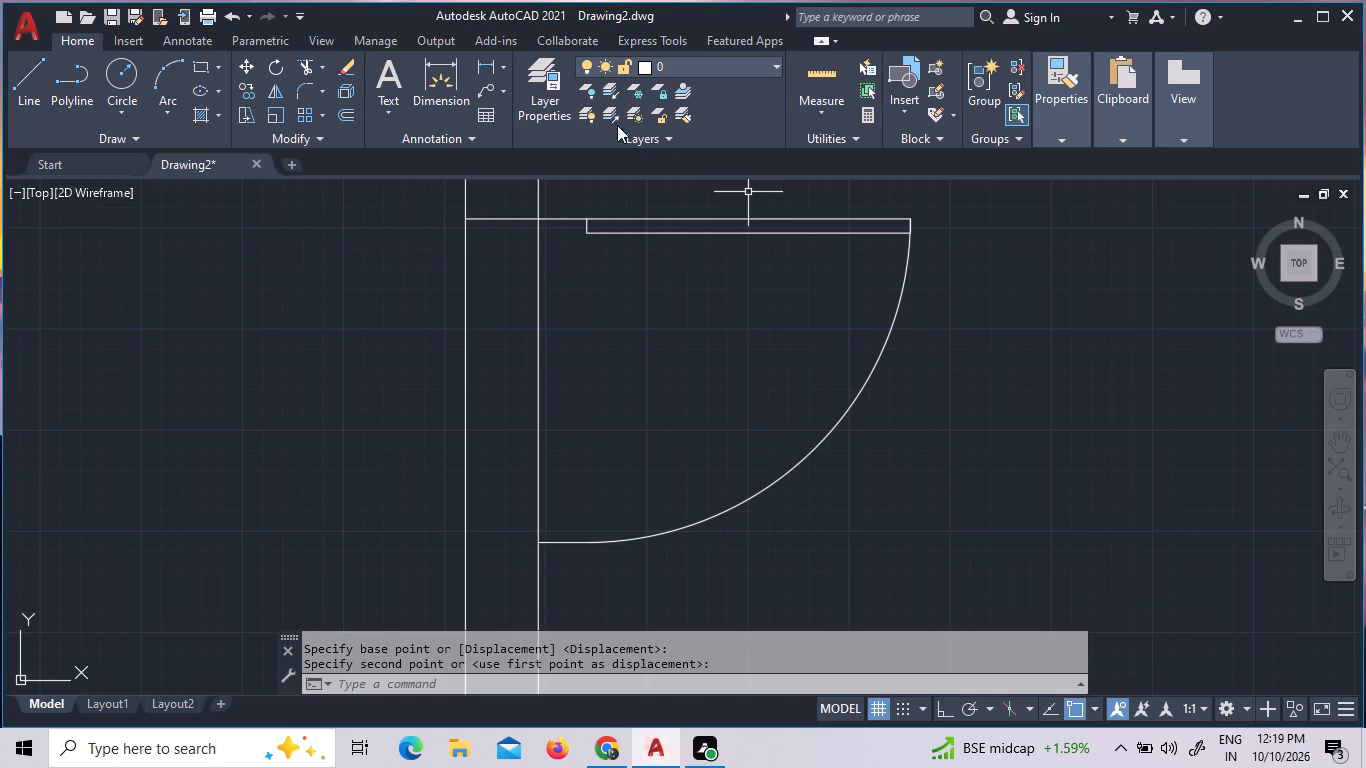
Draw a horizontal line across the partition wall, from the door's lower jamb end to the wall's left line.
left_click(13, 95)
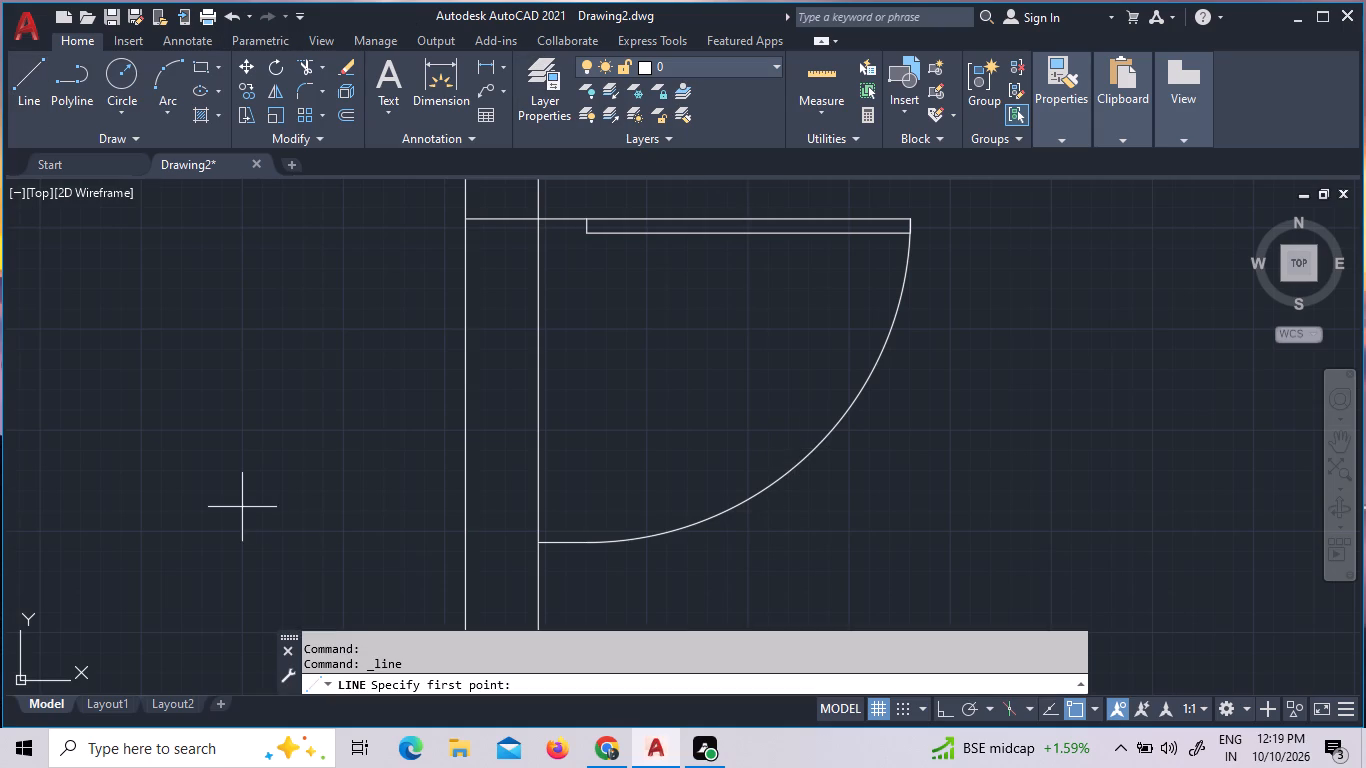
left_click(537, 538)
left_click(464, 540)
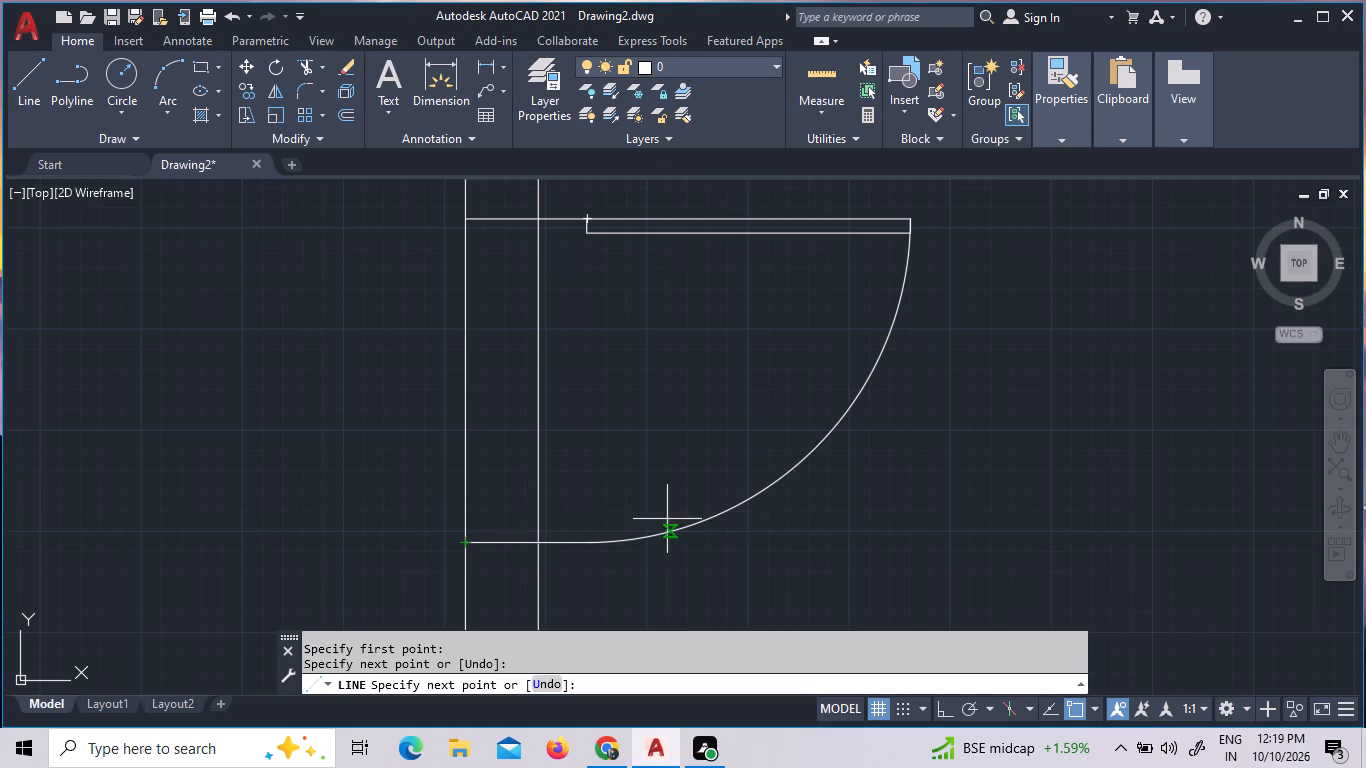
key("Escape")
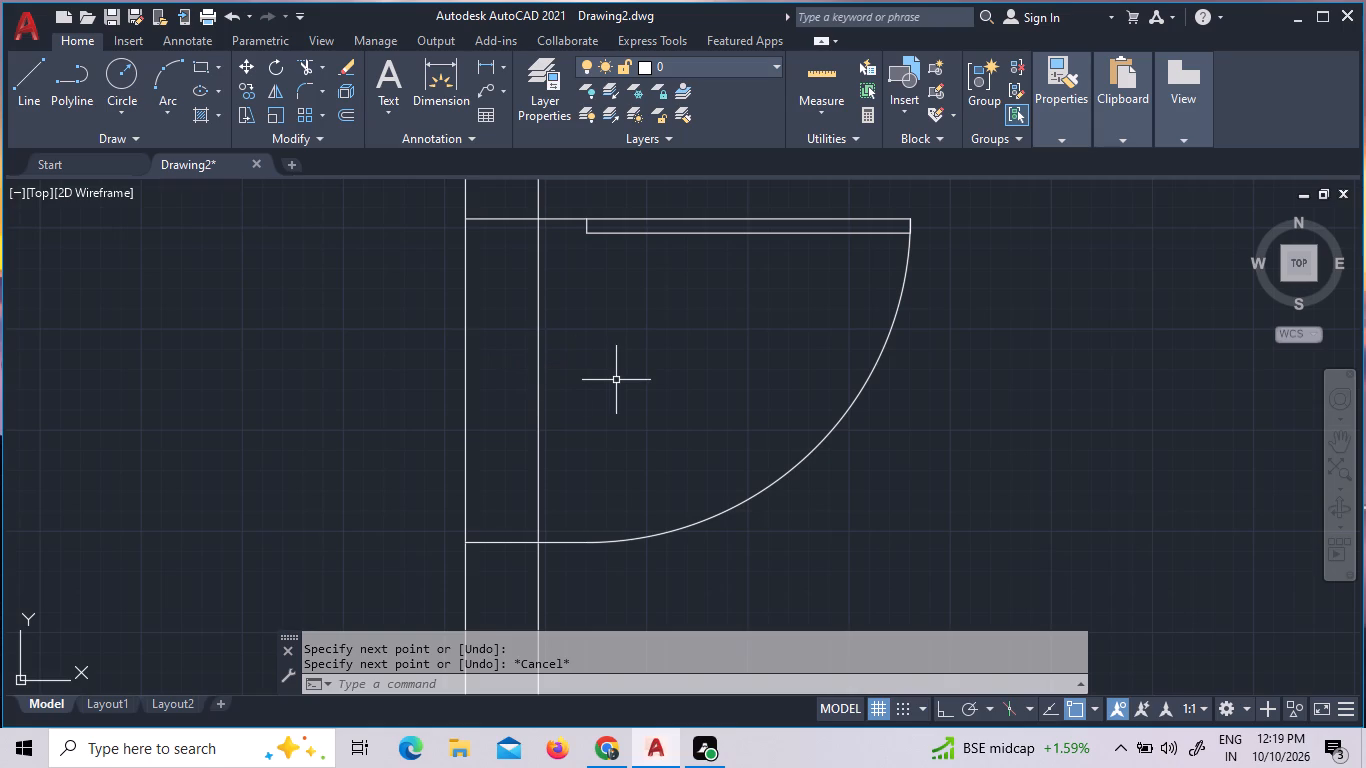
Trim both partition wall lines between the upper and lower jamb lines to cut the door opening.
type("tr")
key("space")
key("space")
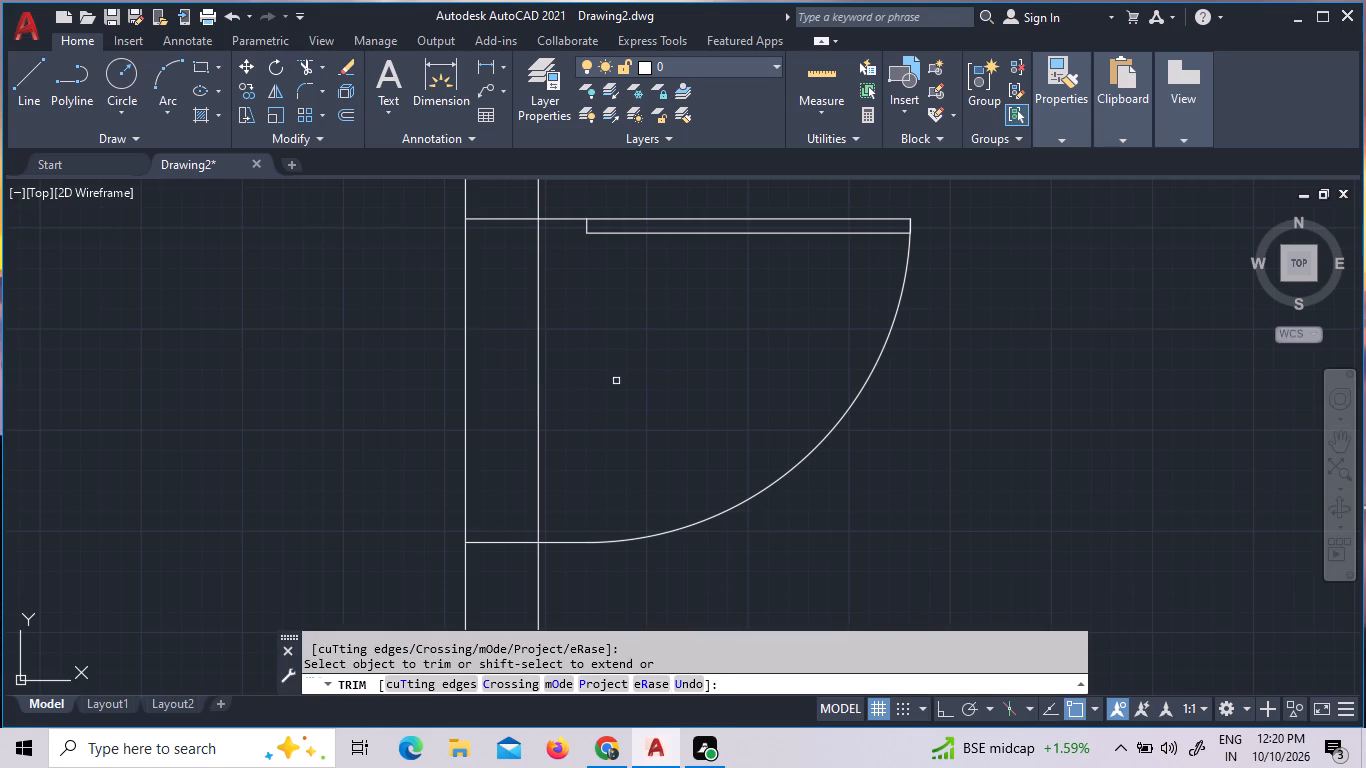
left_click(671, 358)
left_click(379, 363)
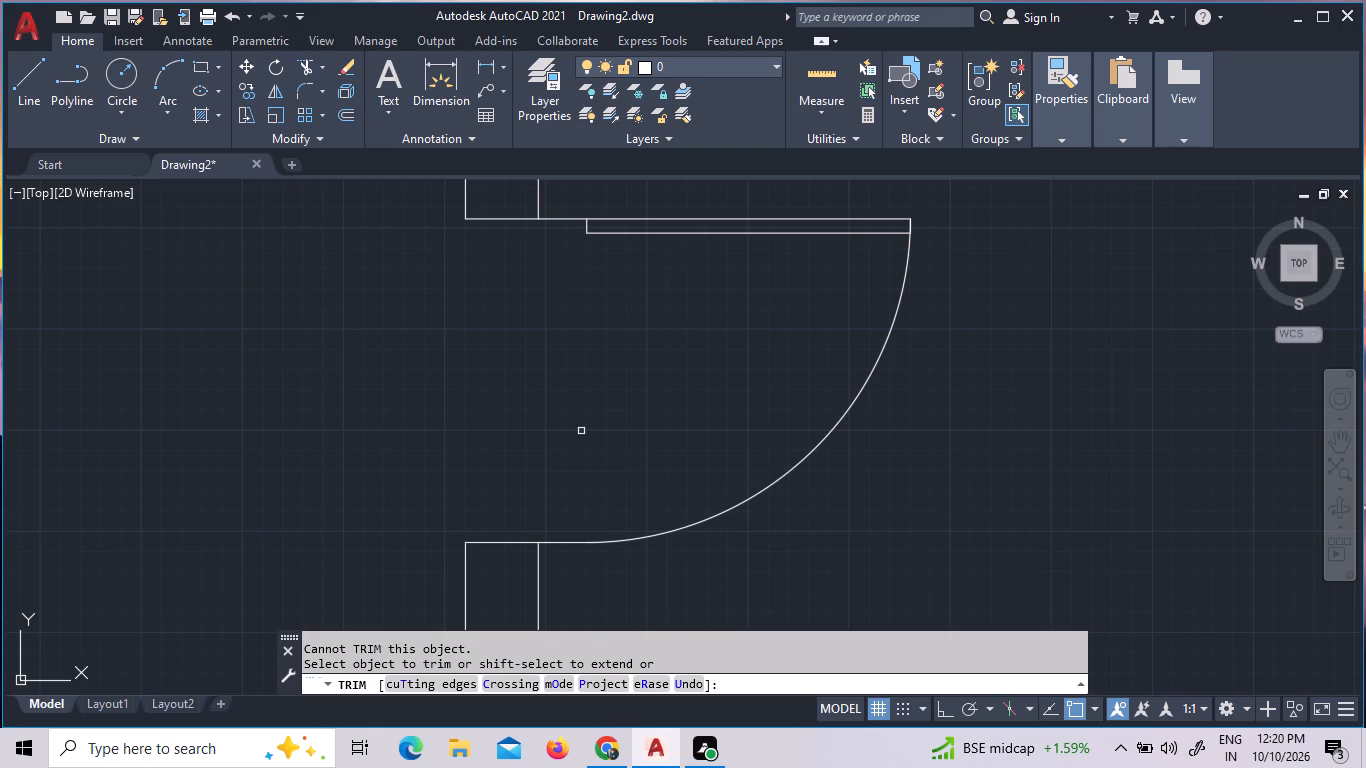
key("Escape")
Extend the left wall's inner line from Consultation room 6 down to the lower room, and the middle room's top line left to meet it.
type("z a")
key("space")
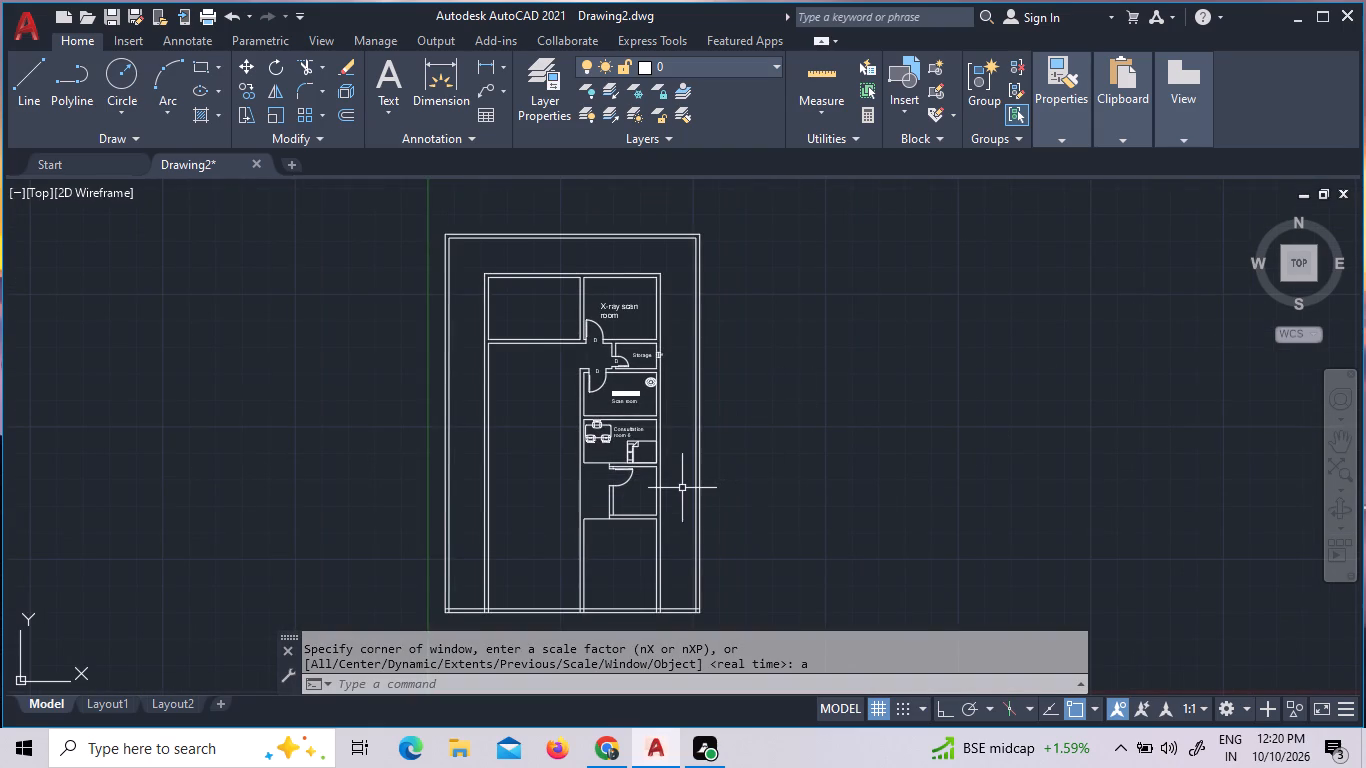
type("z w")
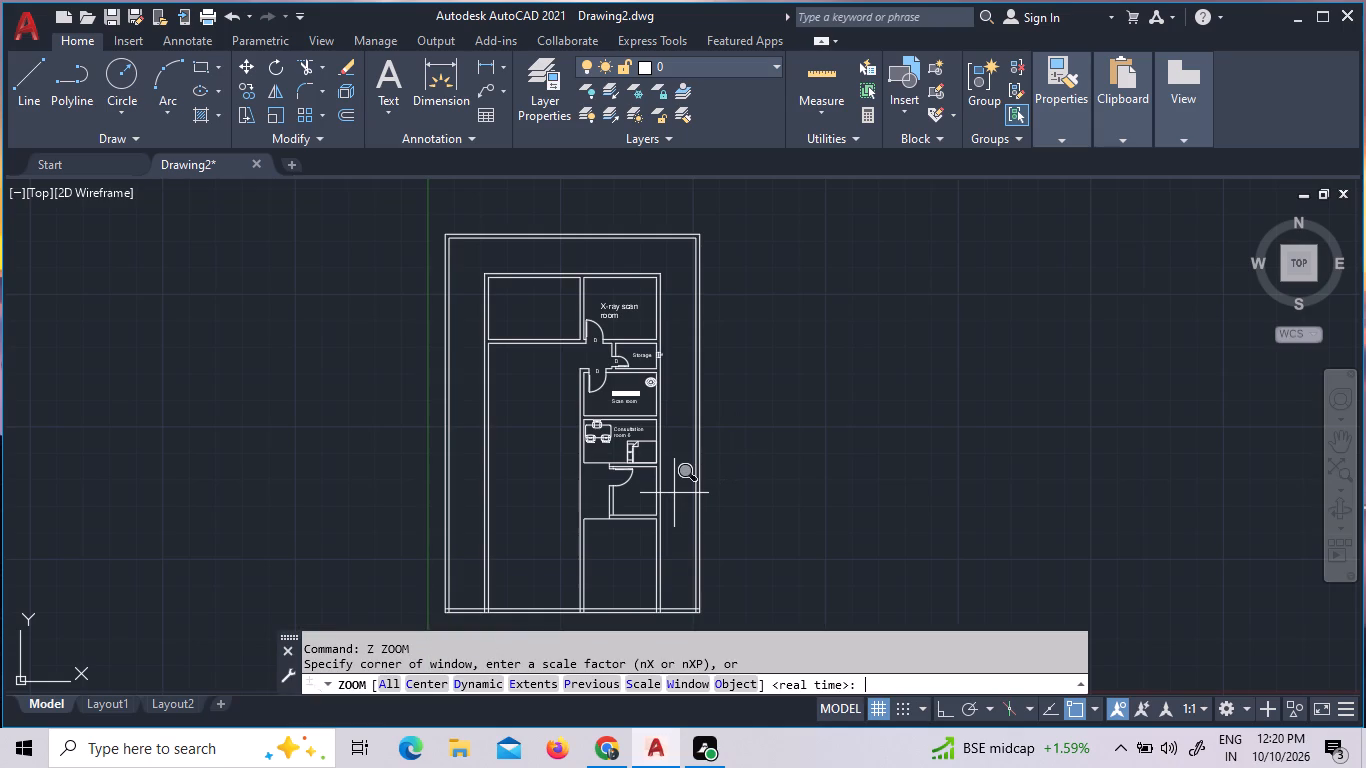
key("space")
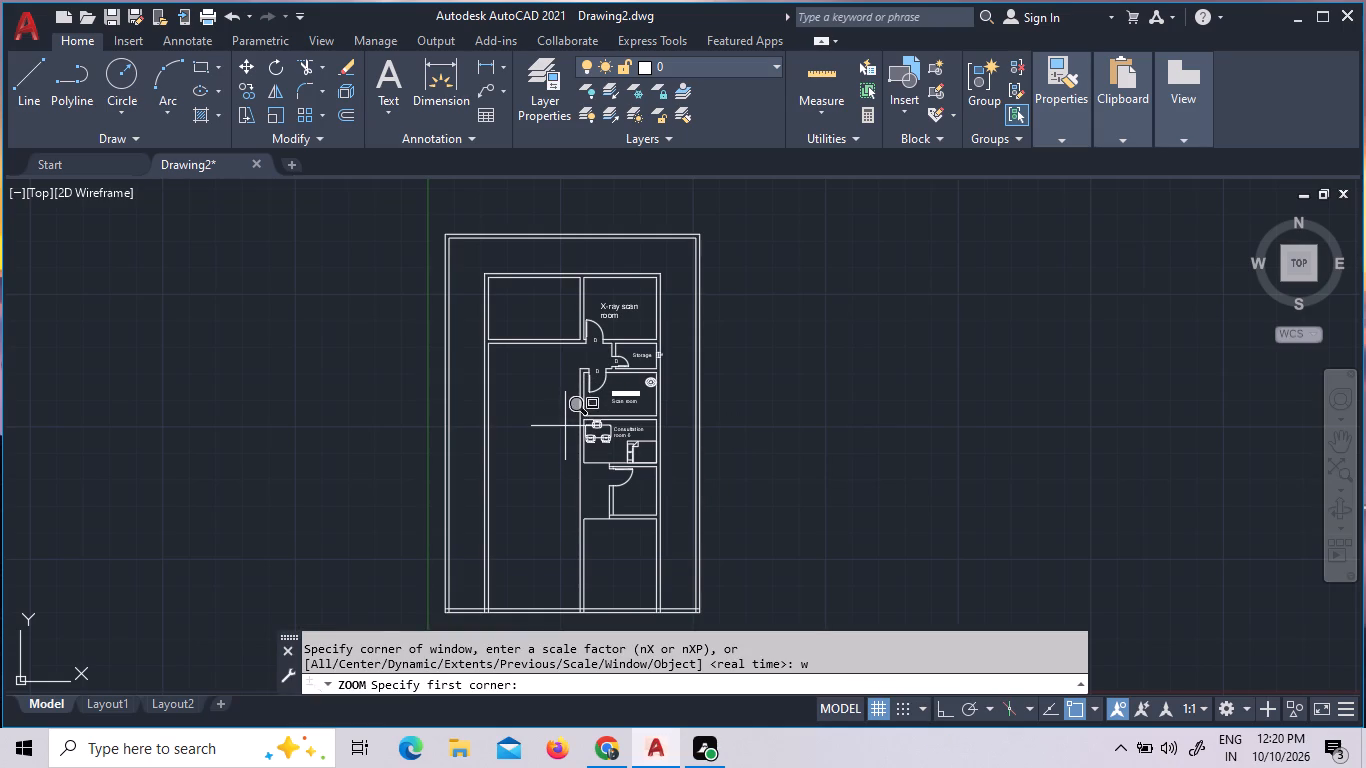
left_click(565, 408)
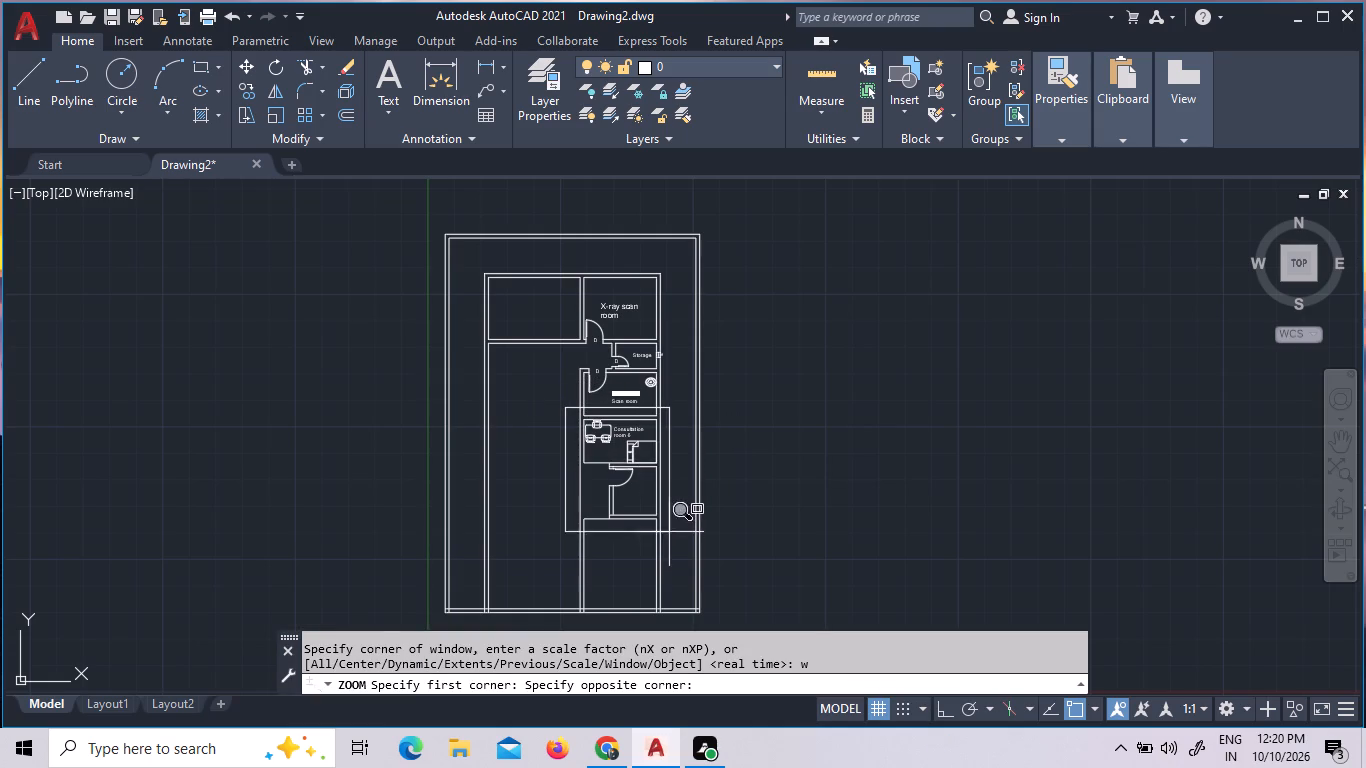
left_click(668, 593)
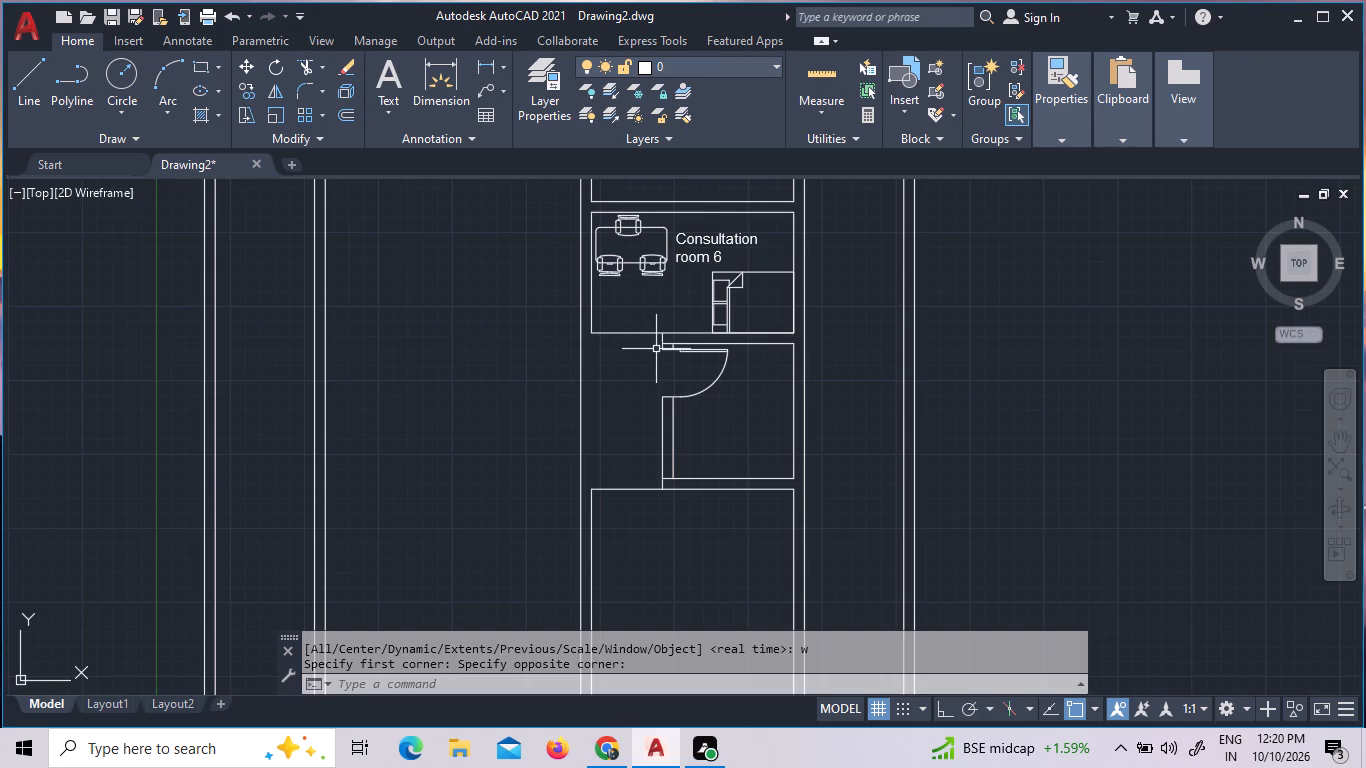
type("ex")
key("space")
key("space")
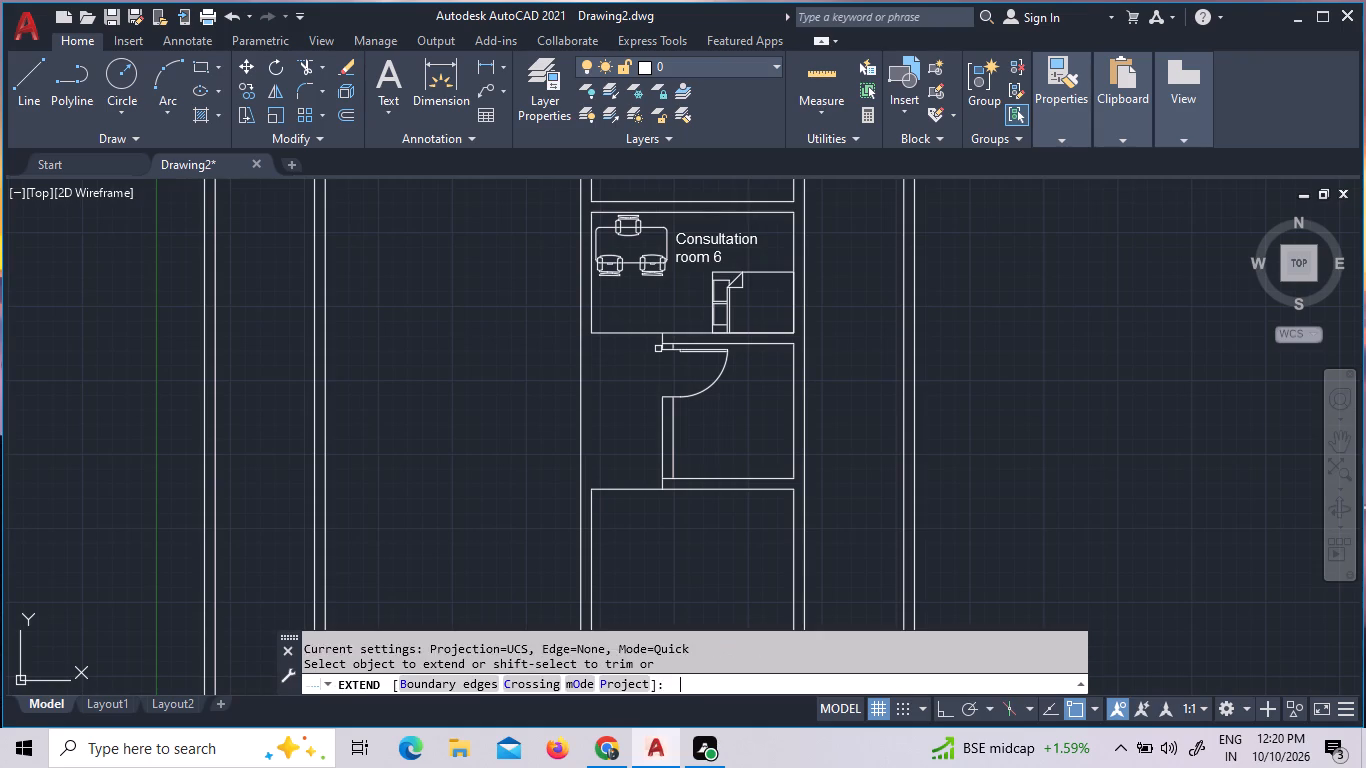
left_click(590, 318)
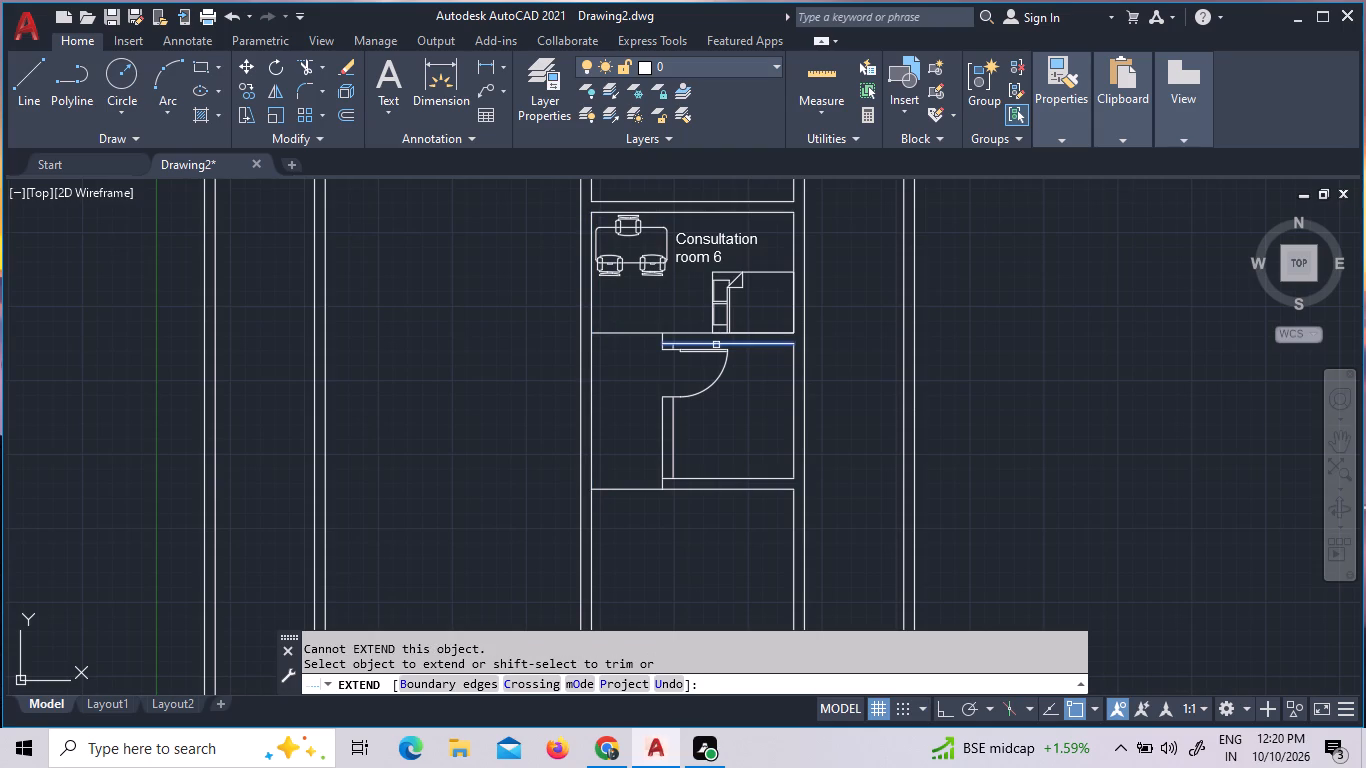
left_click(716, 345)
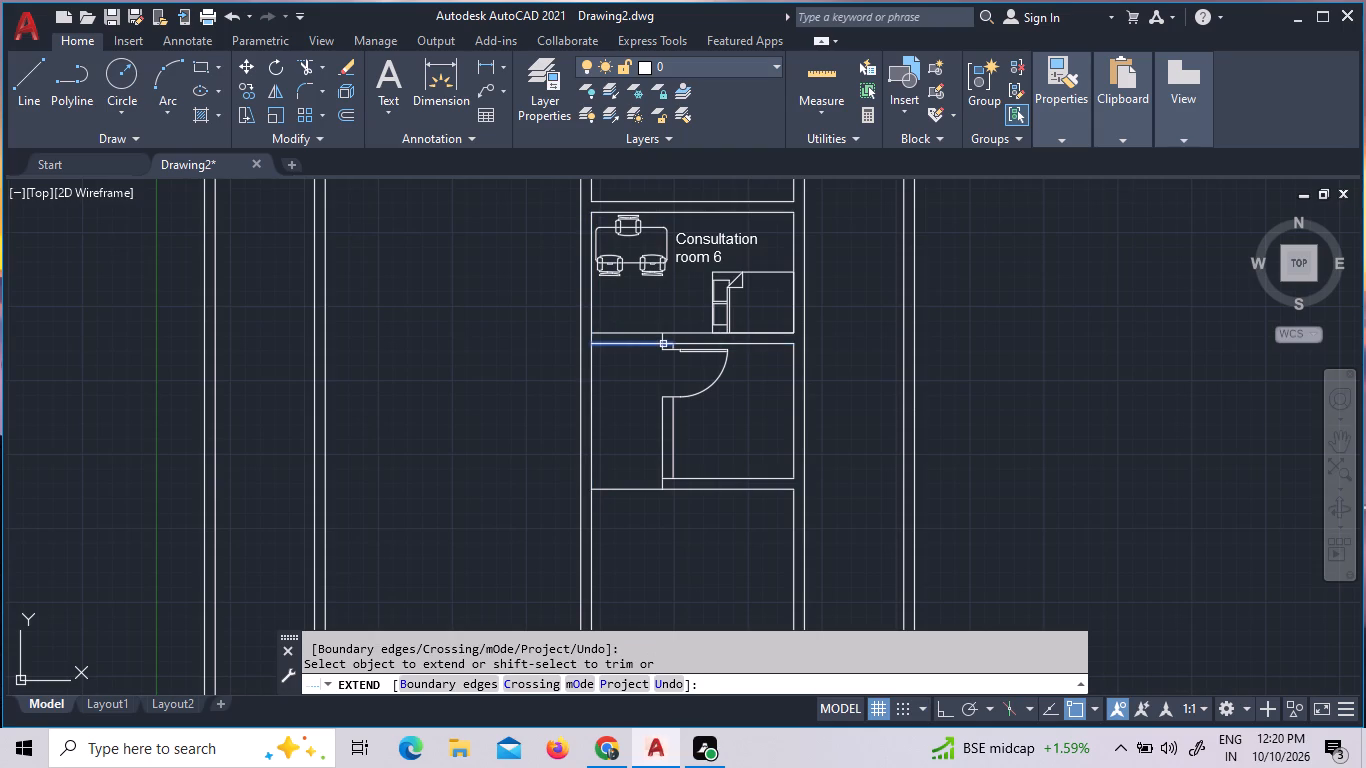
left_click(663, 344)
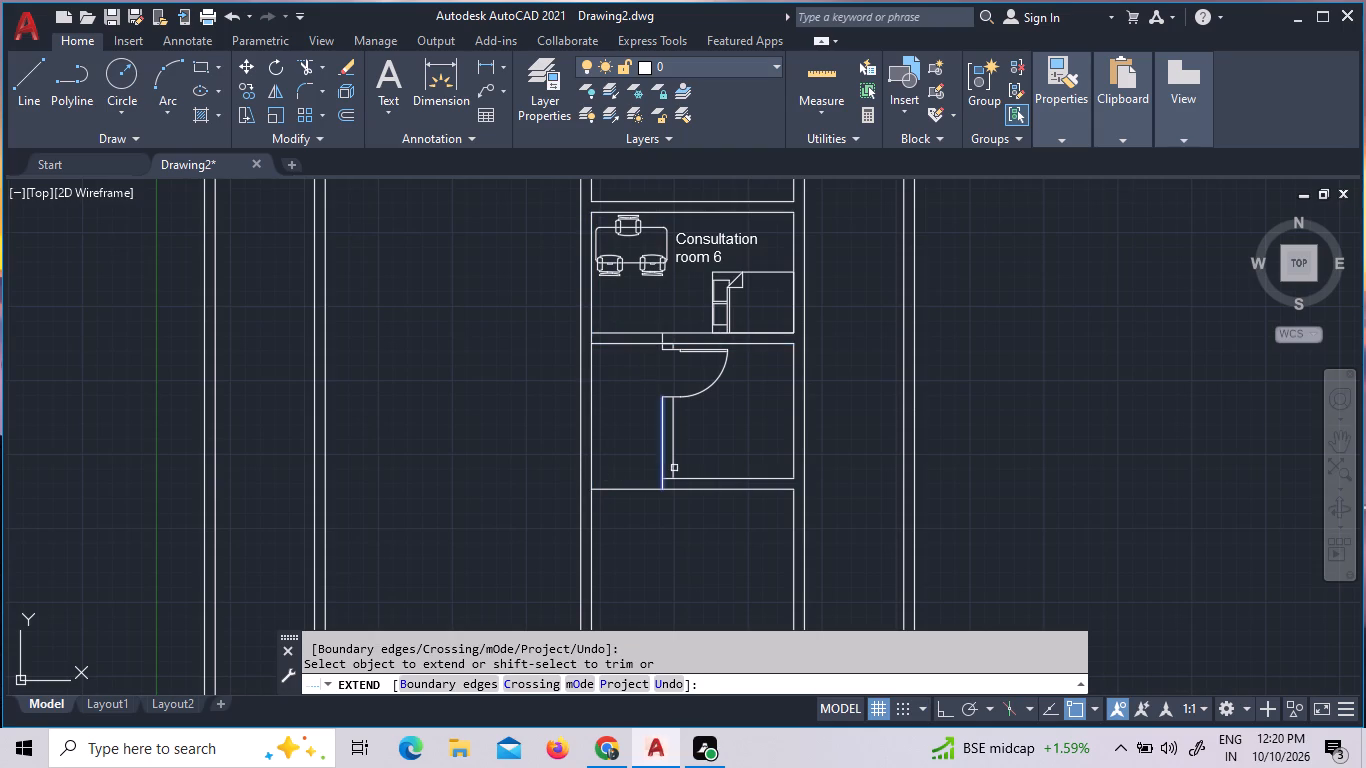
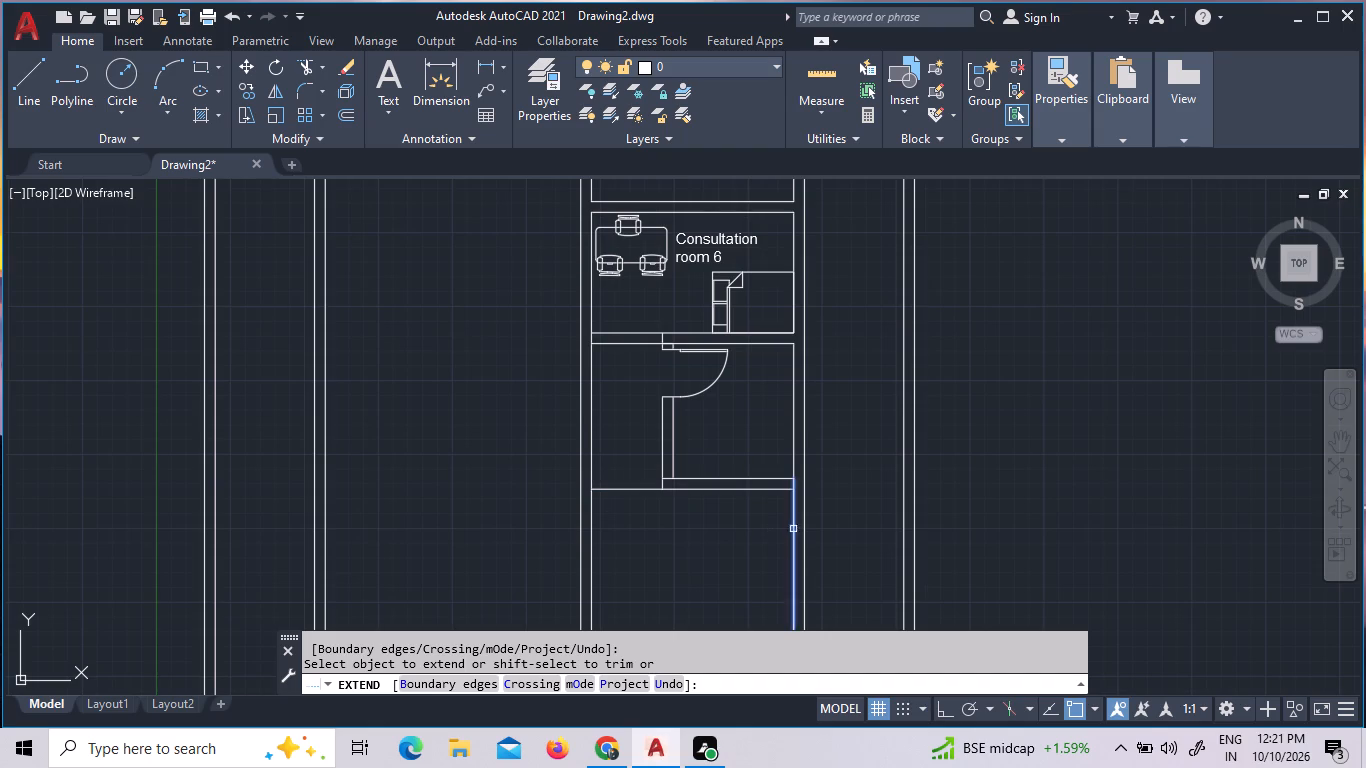
Copy Consultation room 6's desk, three chairs, bed and room label to the empty area outside the building's right wall.
key("Escape")
left_click(677, 292)
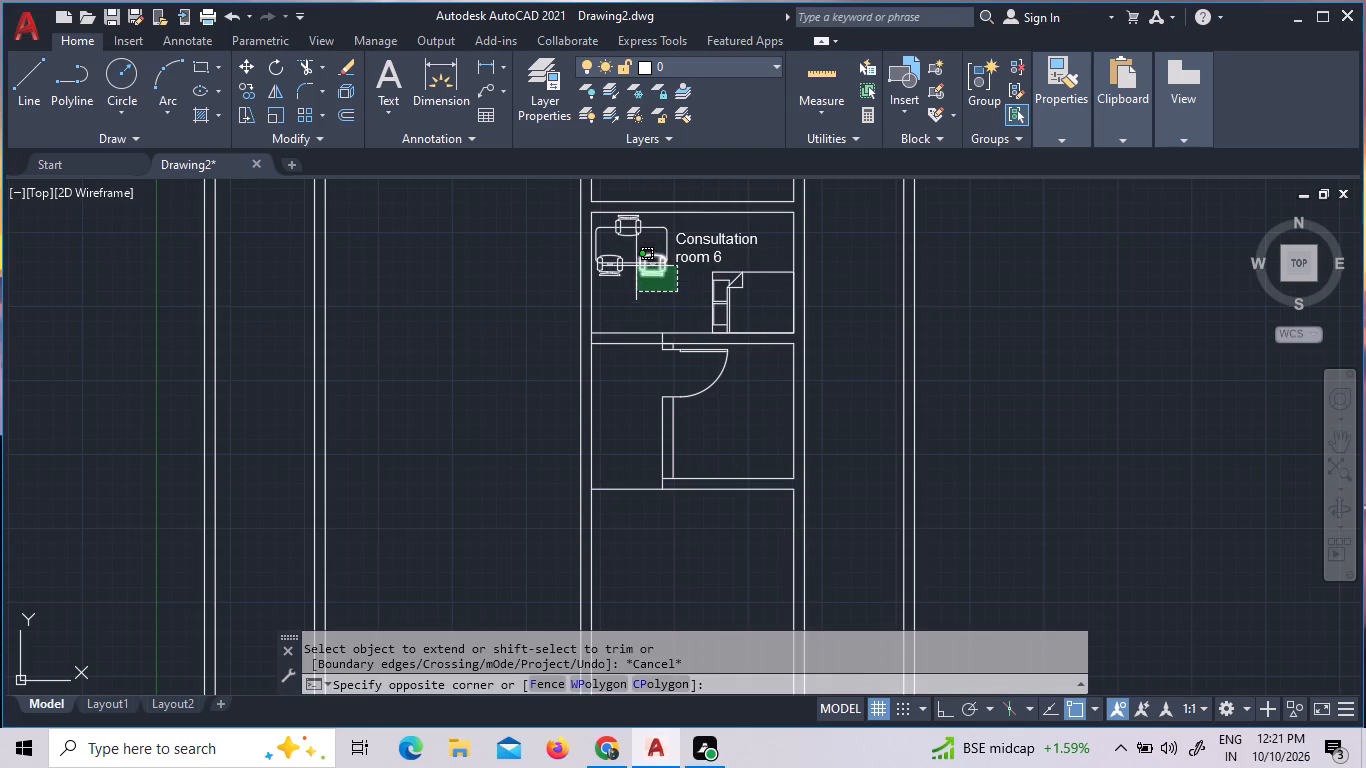
left_click(635, 266)
key("Escape")
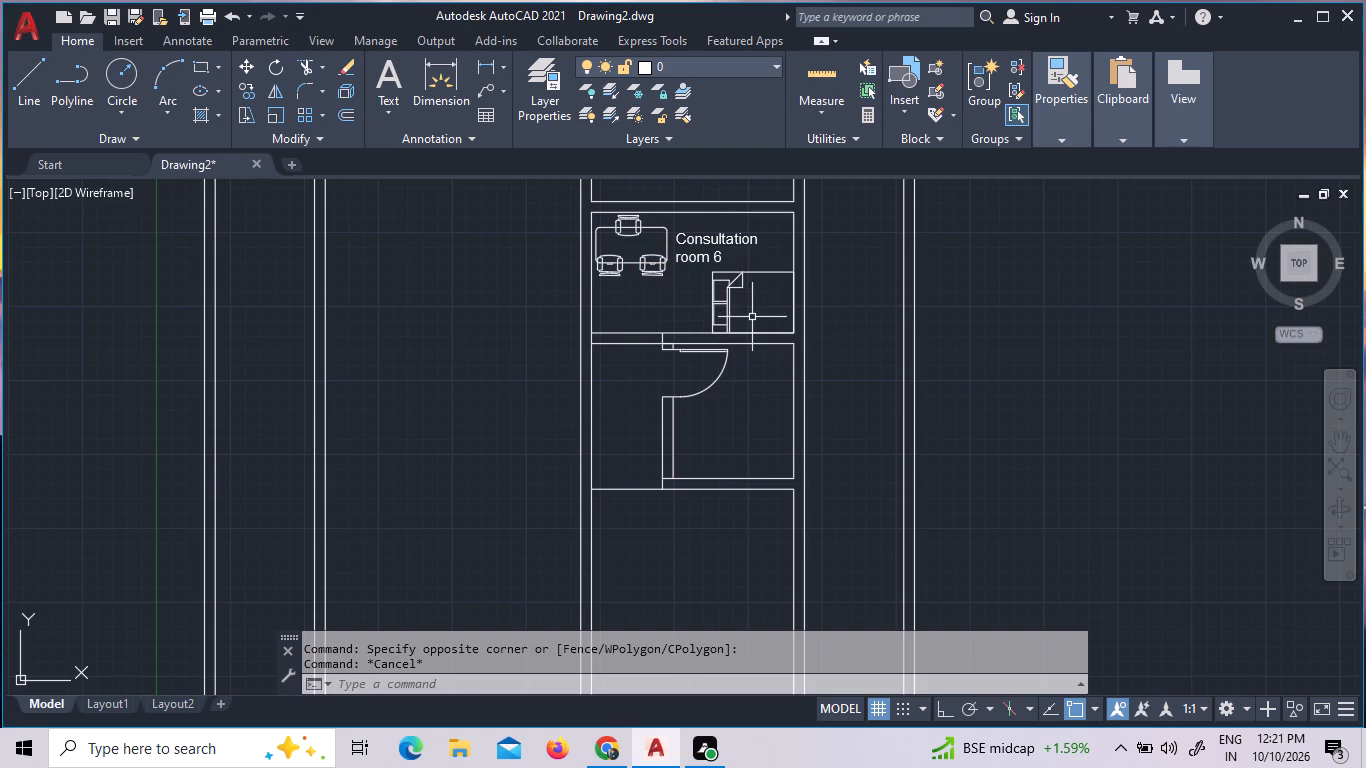
left_click(752, 317)
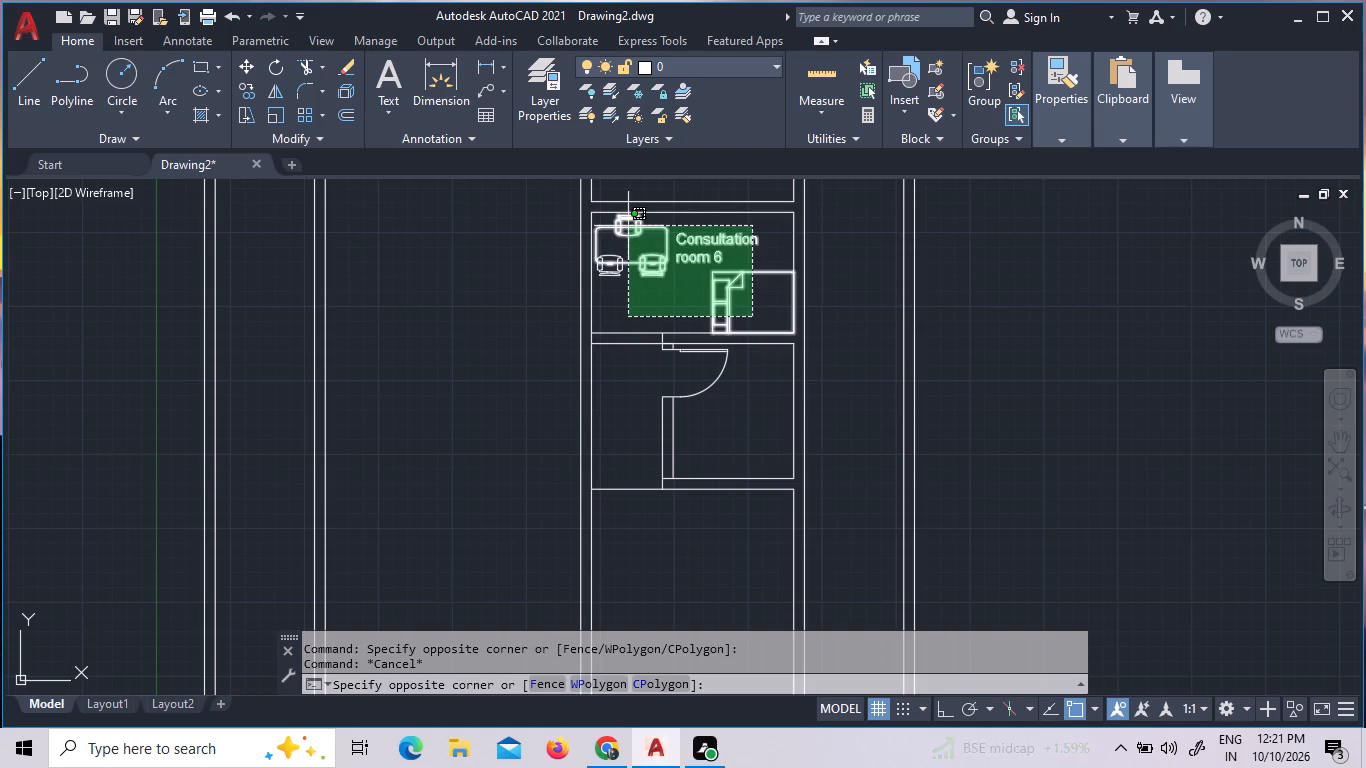
left_click(628, 226)
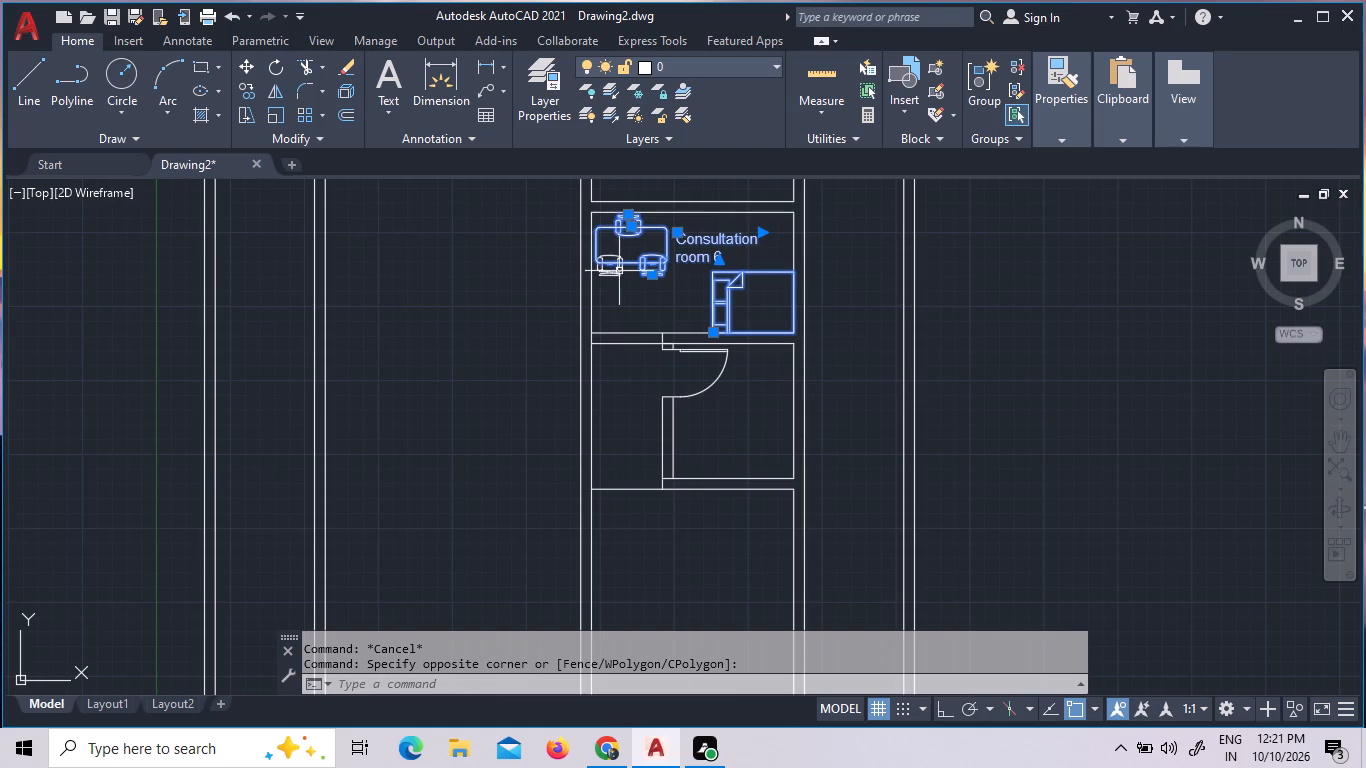
left_click(625, 282)
left_click(619, 265)
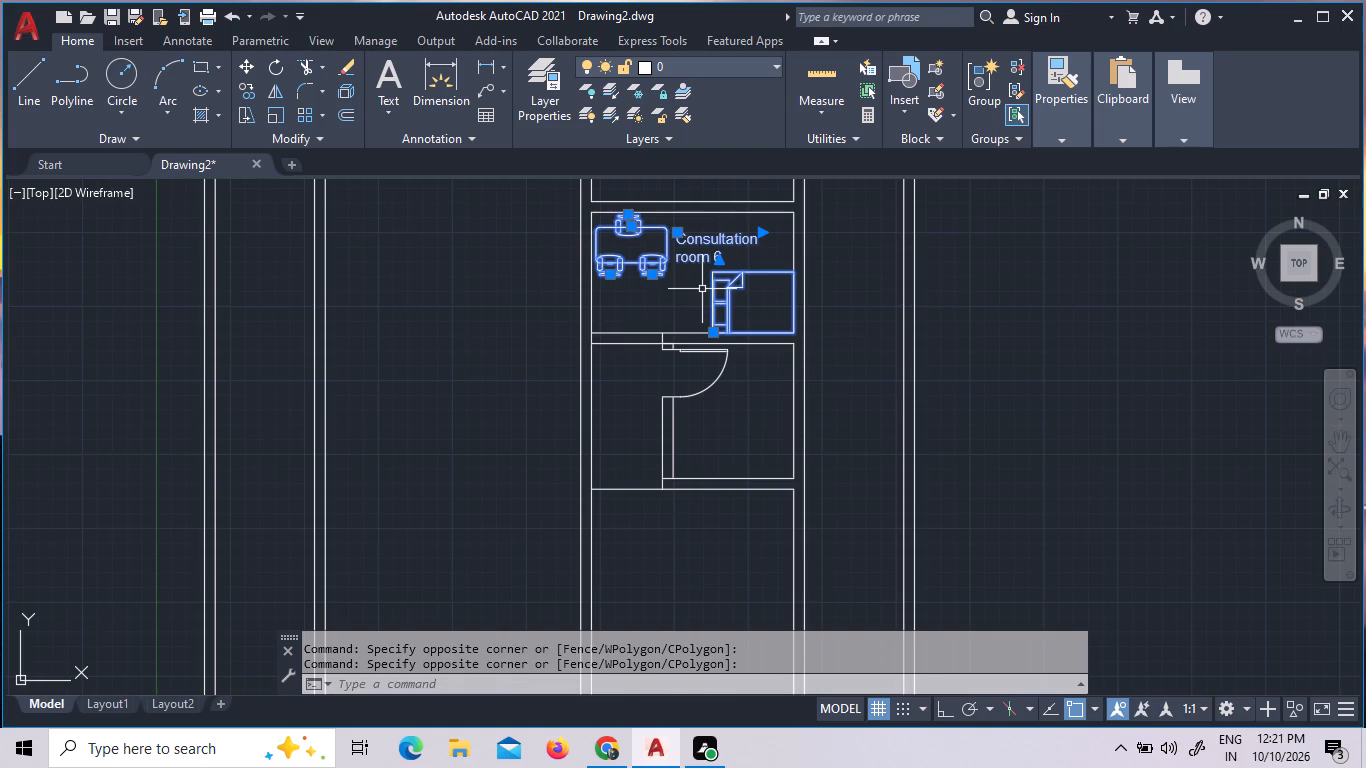
right_click(702, 289)
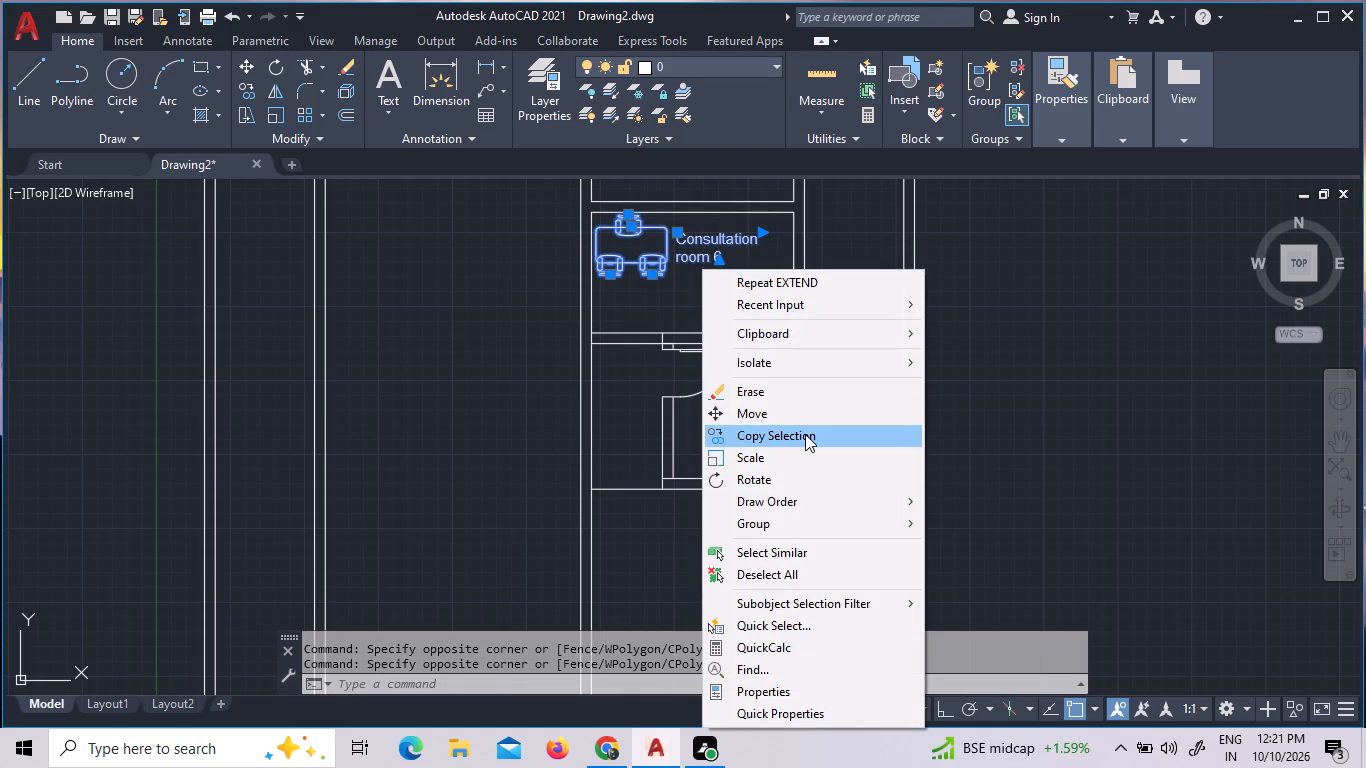
left_click(805, 434)
left_click(736, 313)
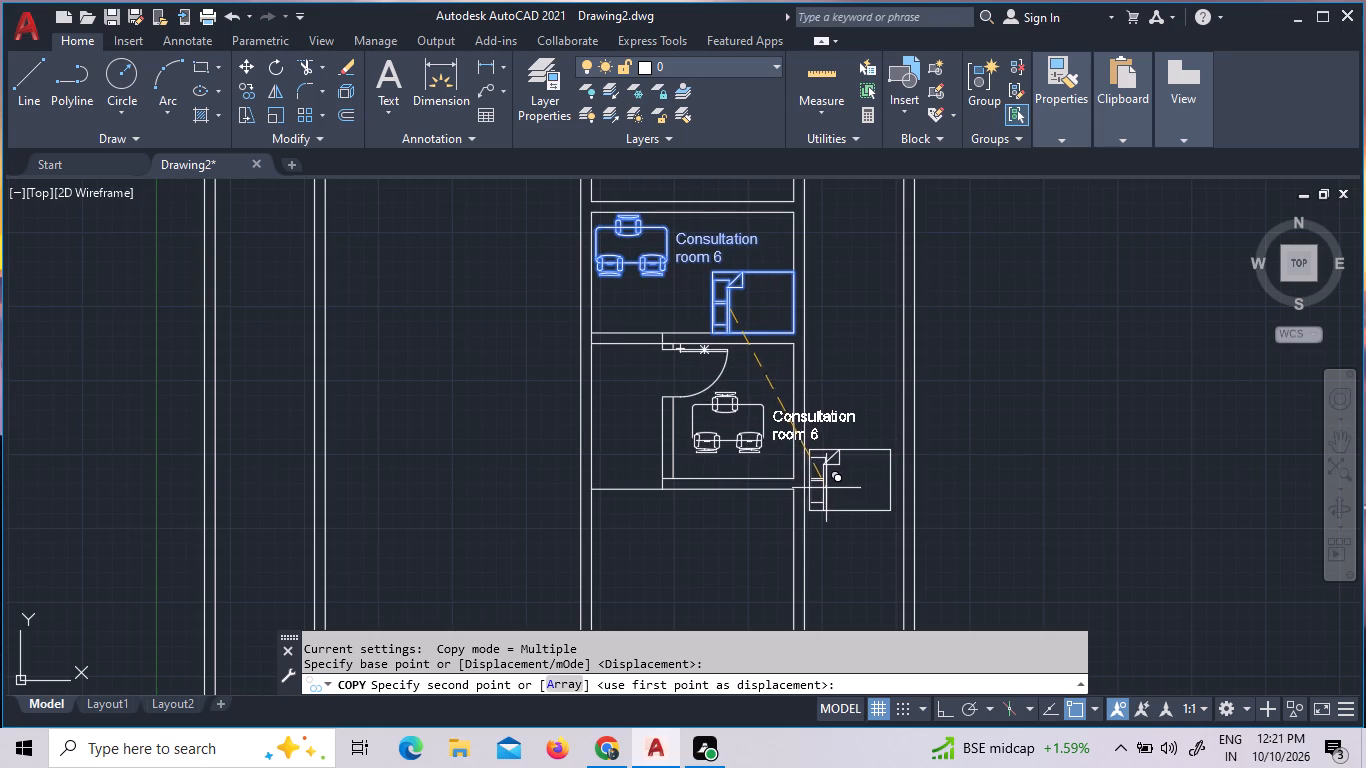
left_click(1153, 448)
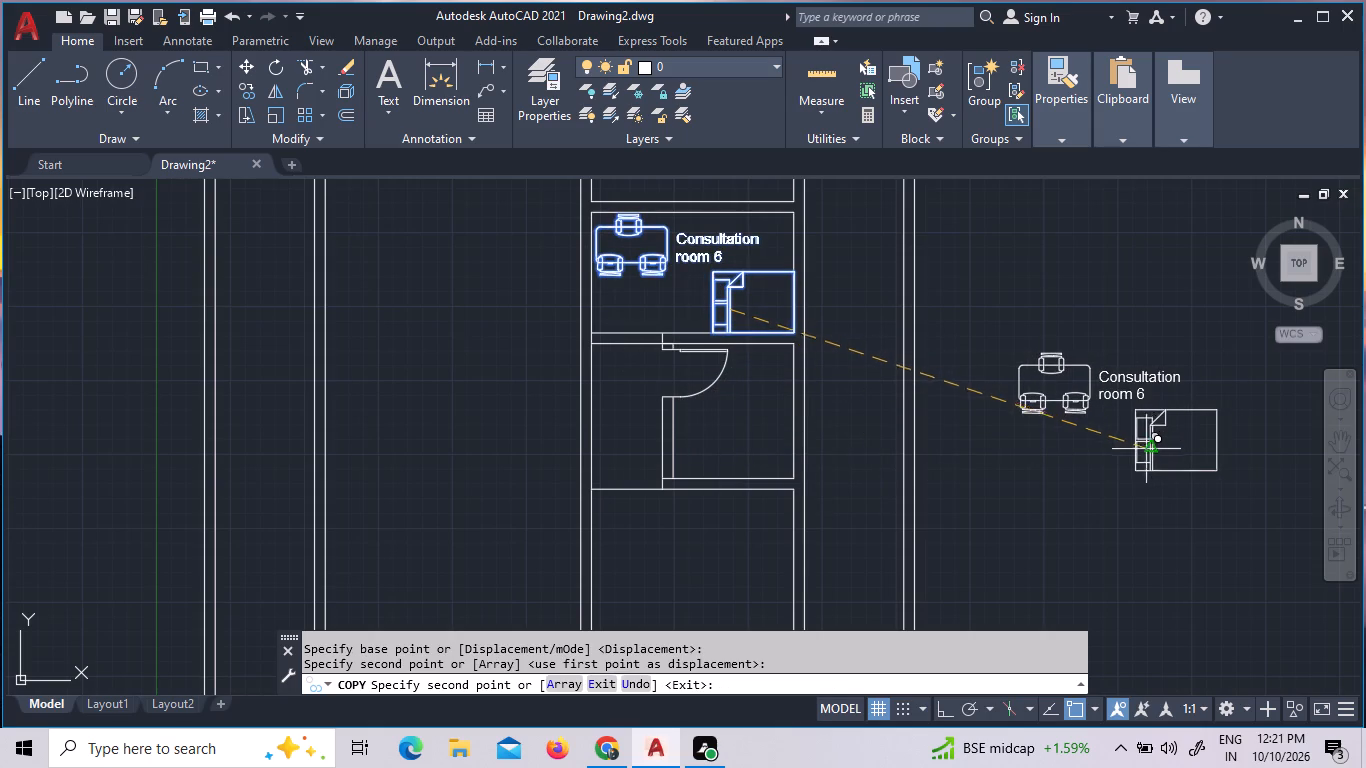
key("Escape")
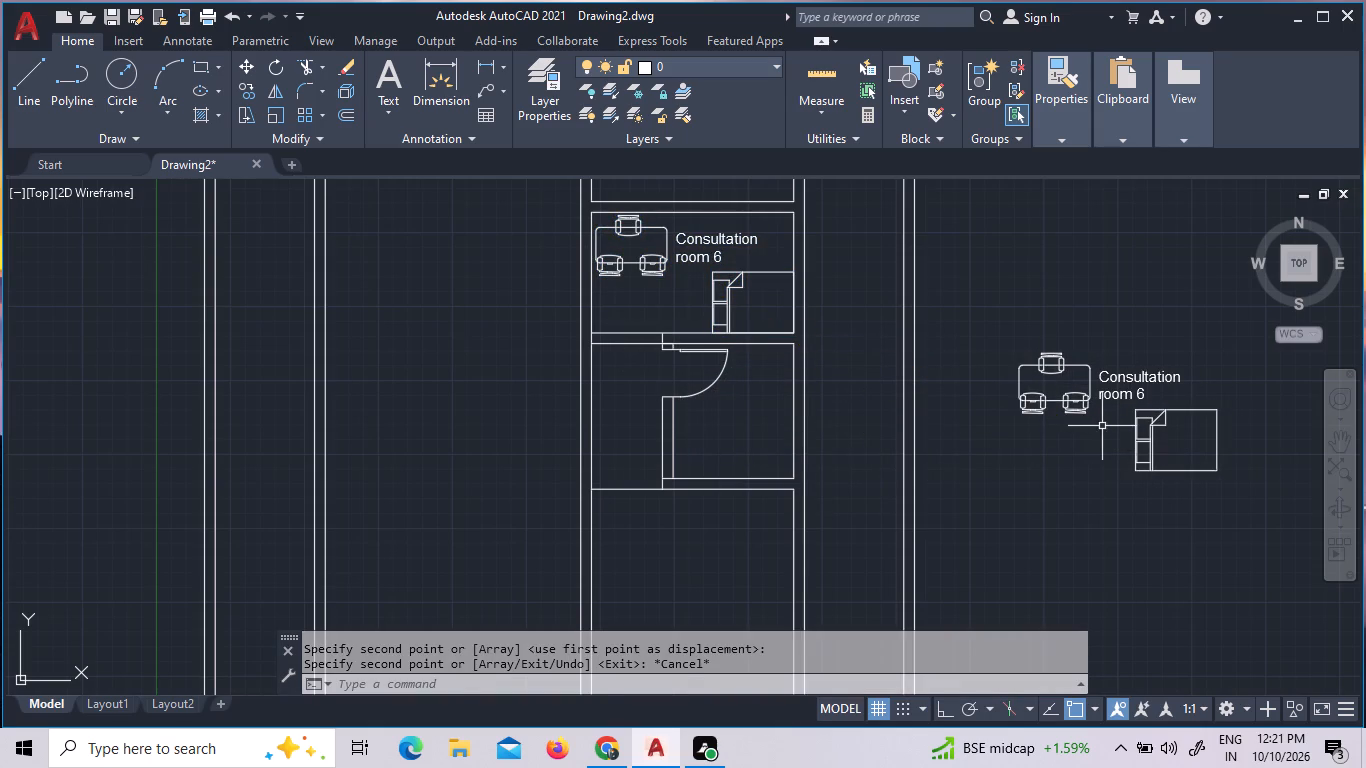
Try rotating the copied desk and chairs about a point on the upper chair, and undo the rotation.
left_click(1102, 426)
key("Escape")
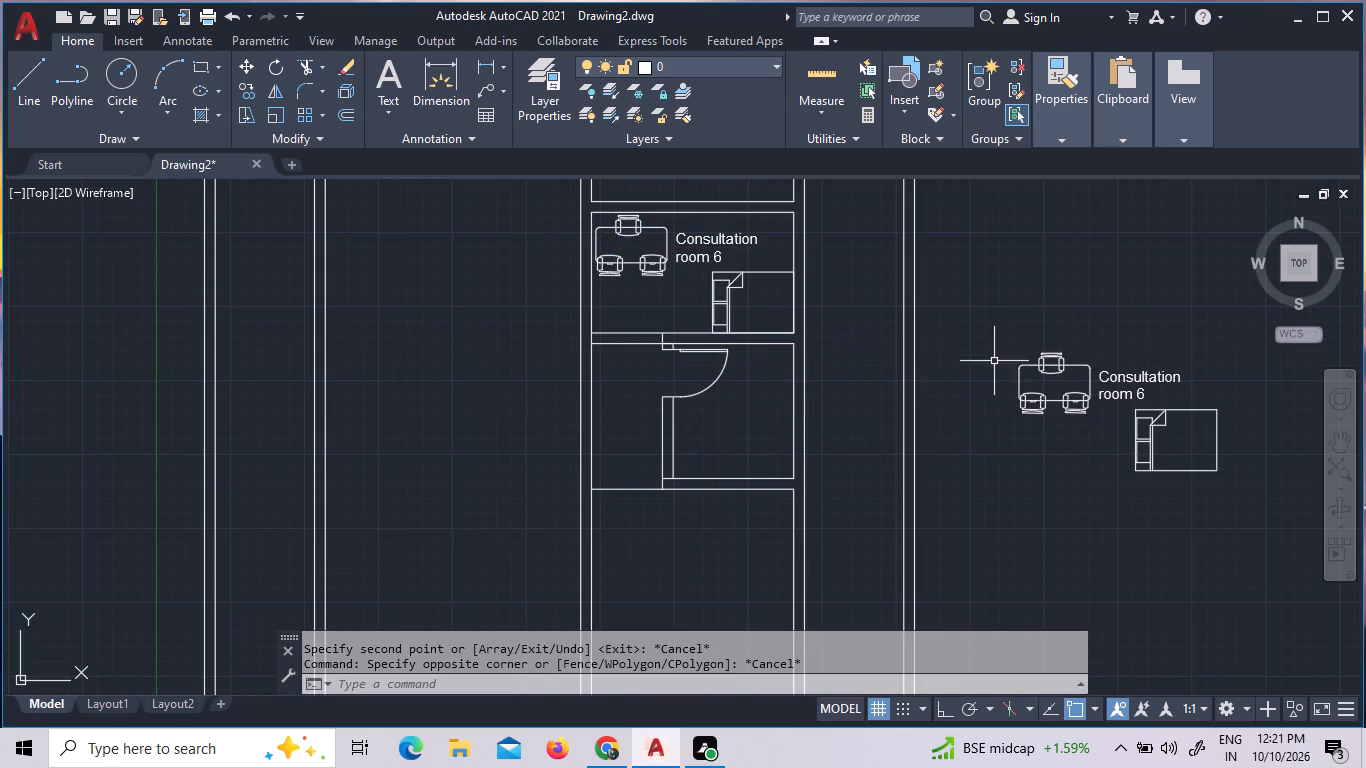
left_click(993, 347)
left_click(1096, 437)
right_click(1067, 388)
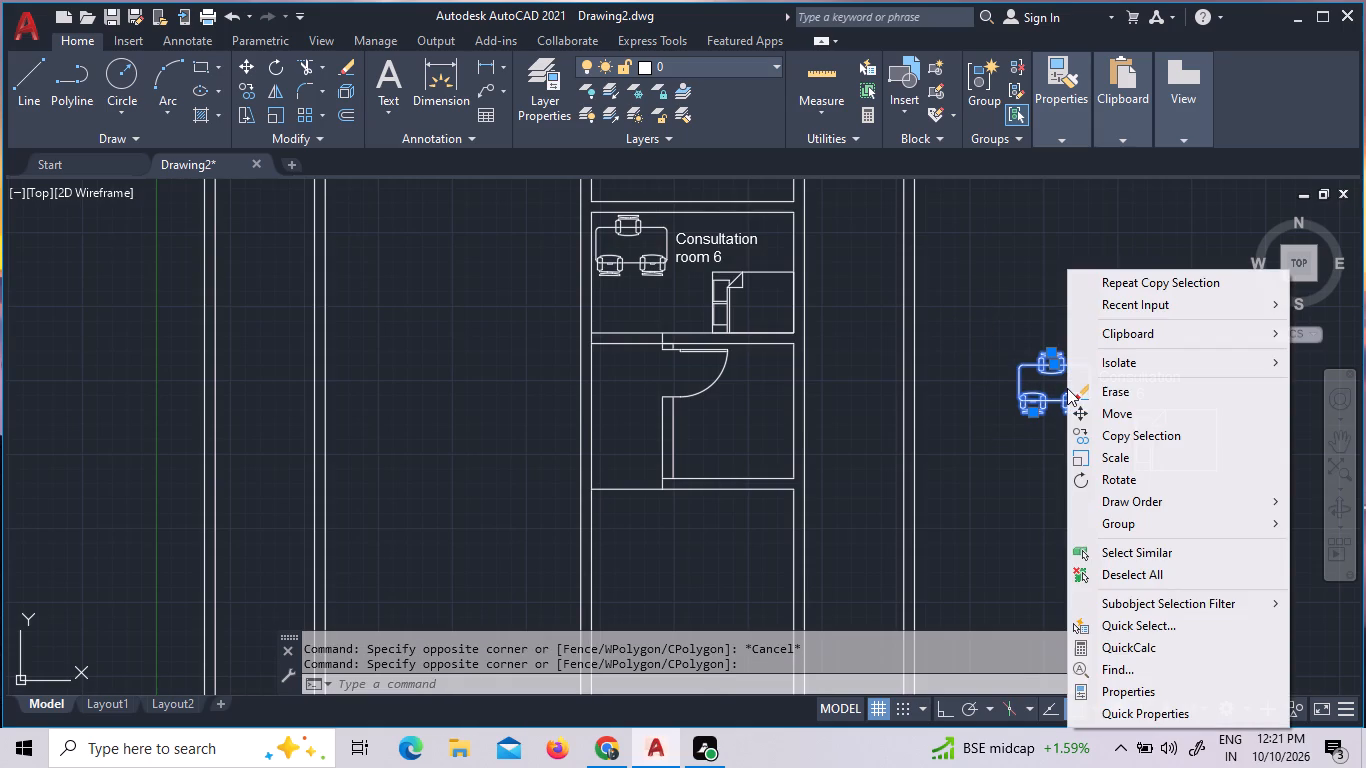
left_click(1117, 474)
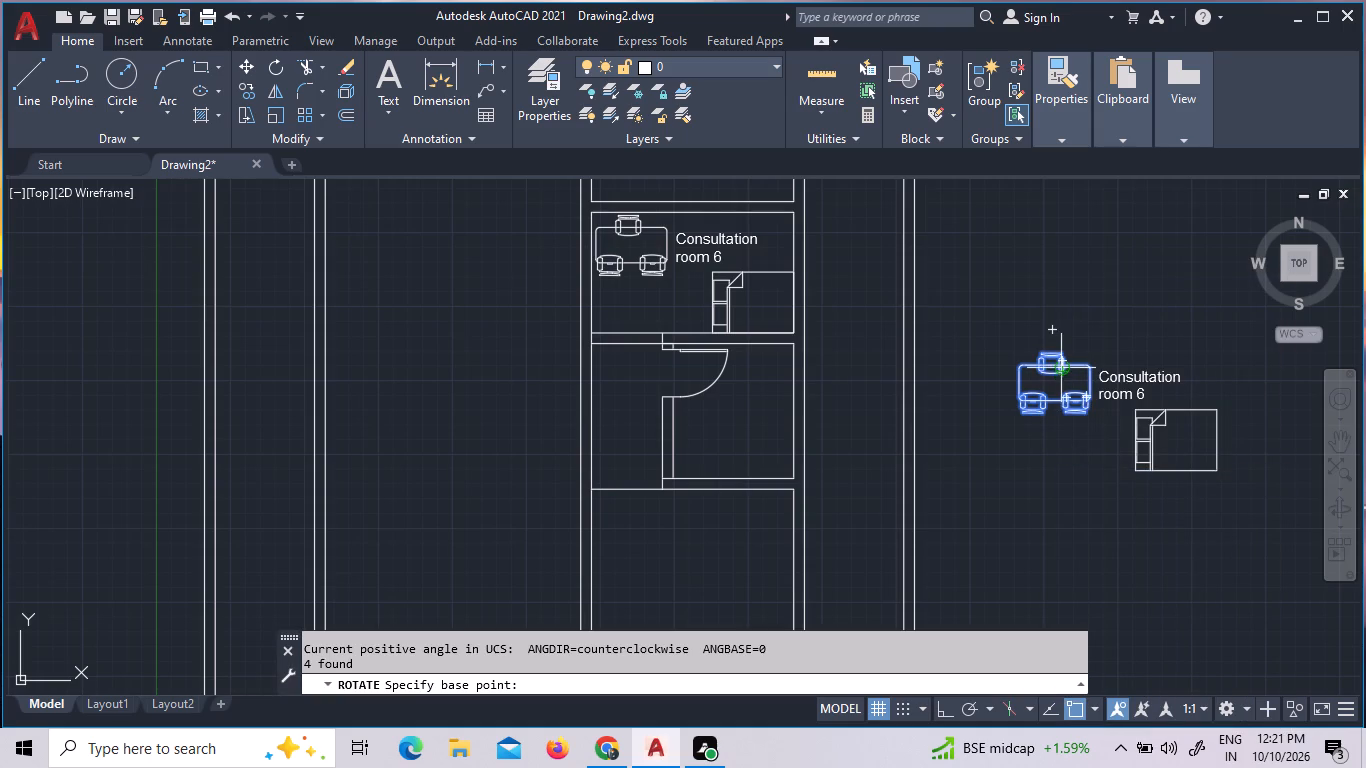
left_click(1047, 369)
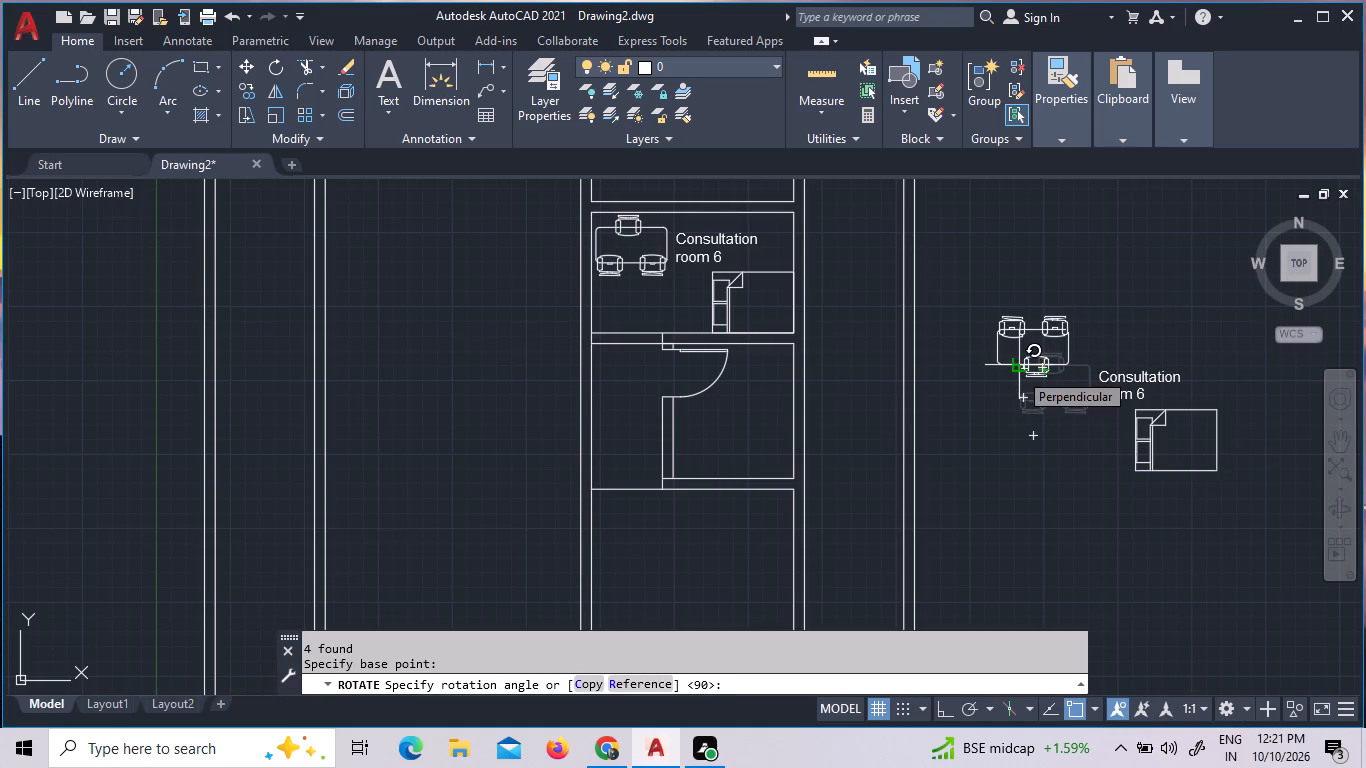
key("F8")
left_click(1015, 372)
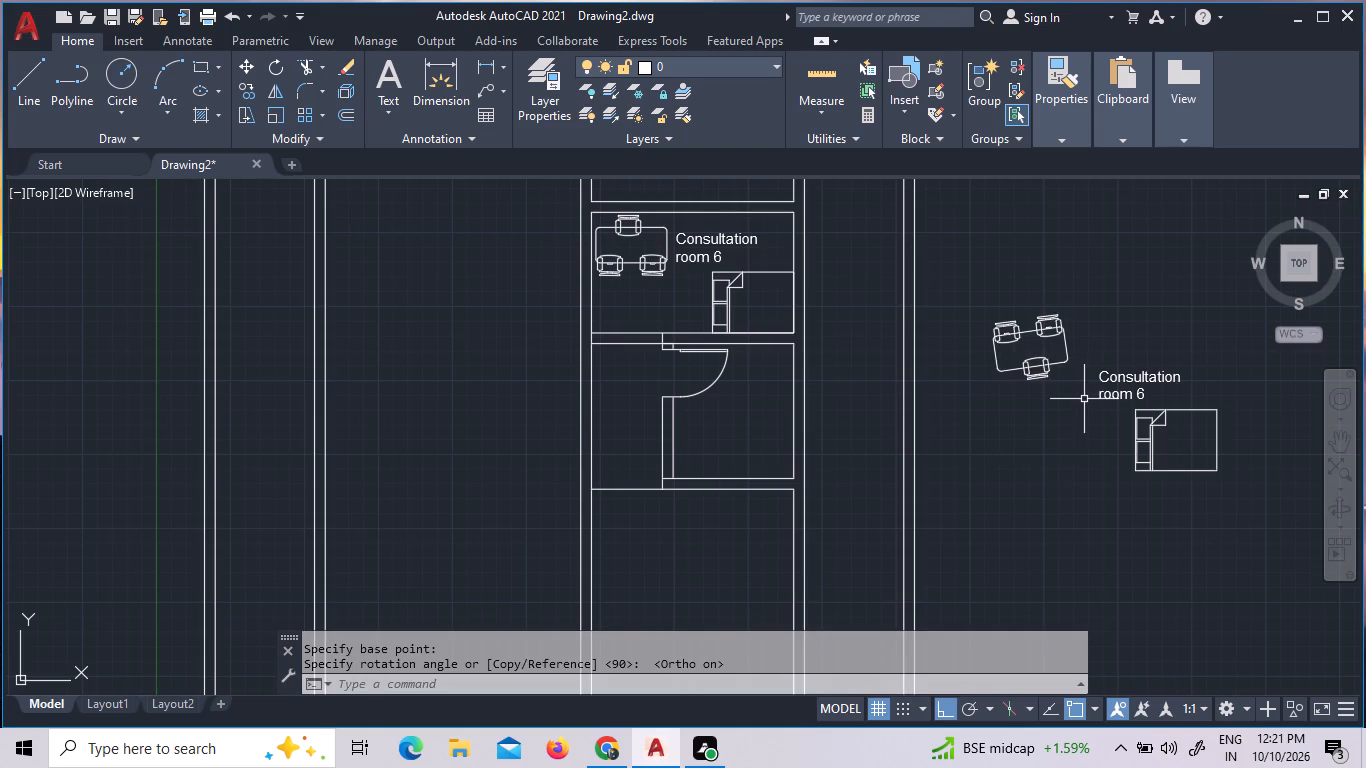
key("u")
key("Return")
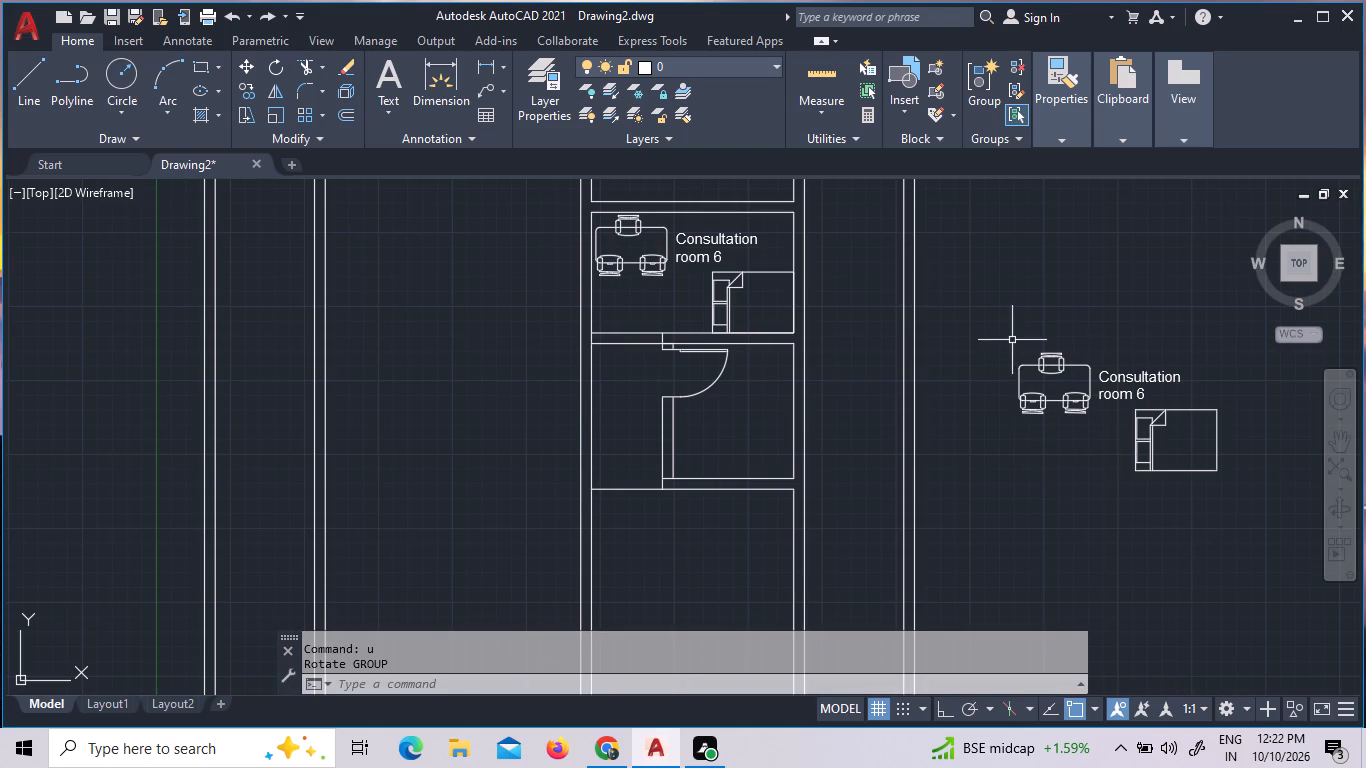
Rotate the copied desk and chairs by 180° about the upper chair, with object snap off and ortho on.
left_click(1012, 339)
left_click(1094, 435)
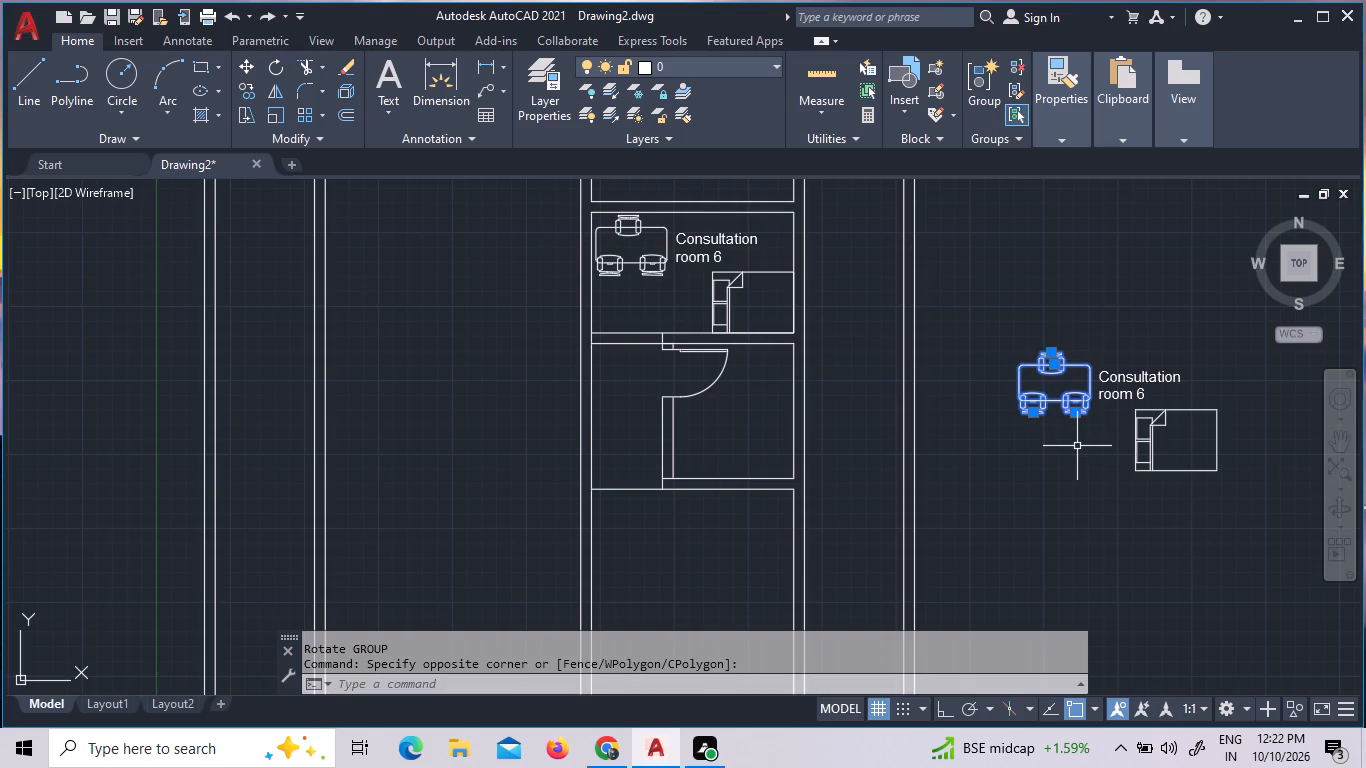
key("r")
key("o")
key("Return")
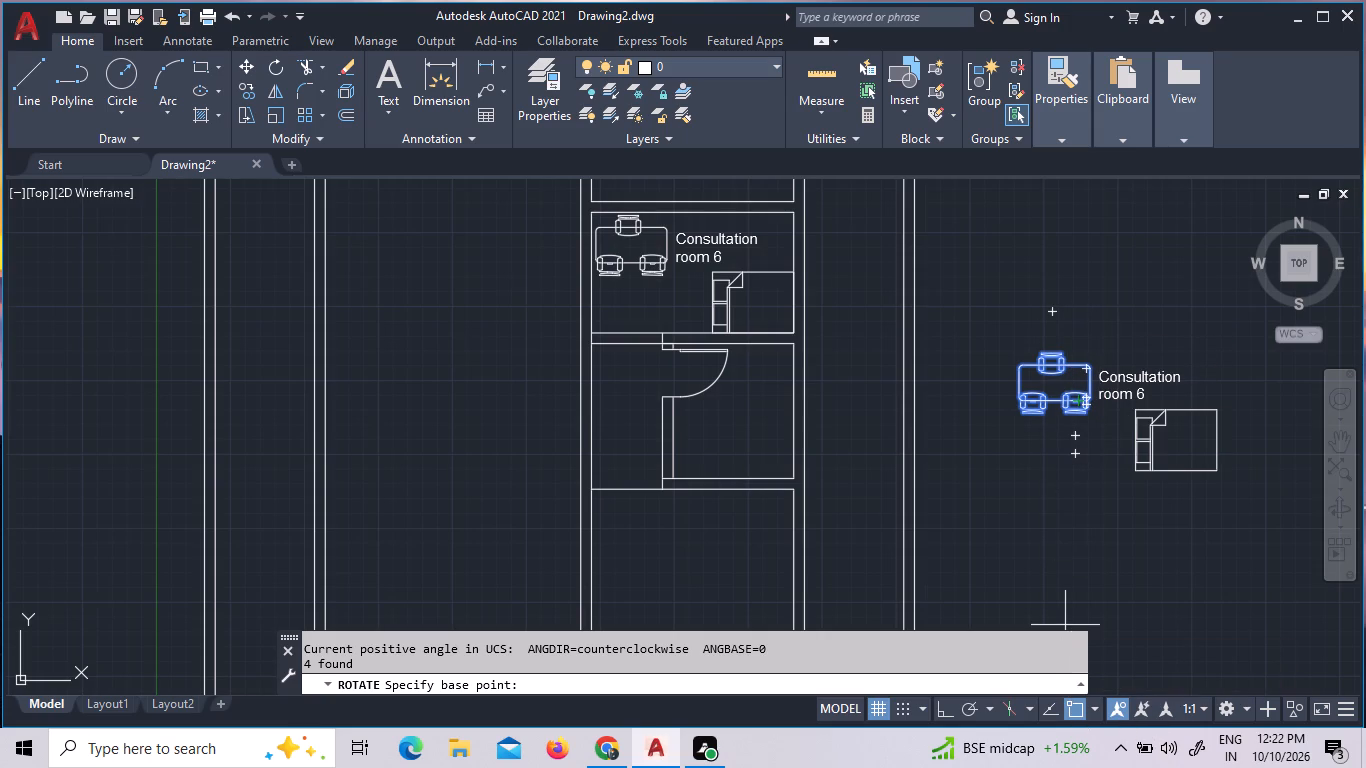
left_click(1074, 711)
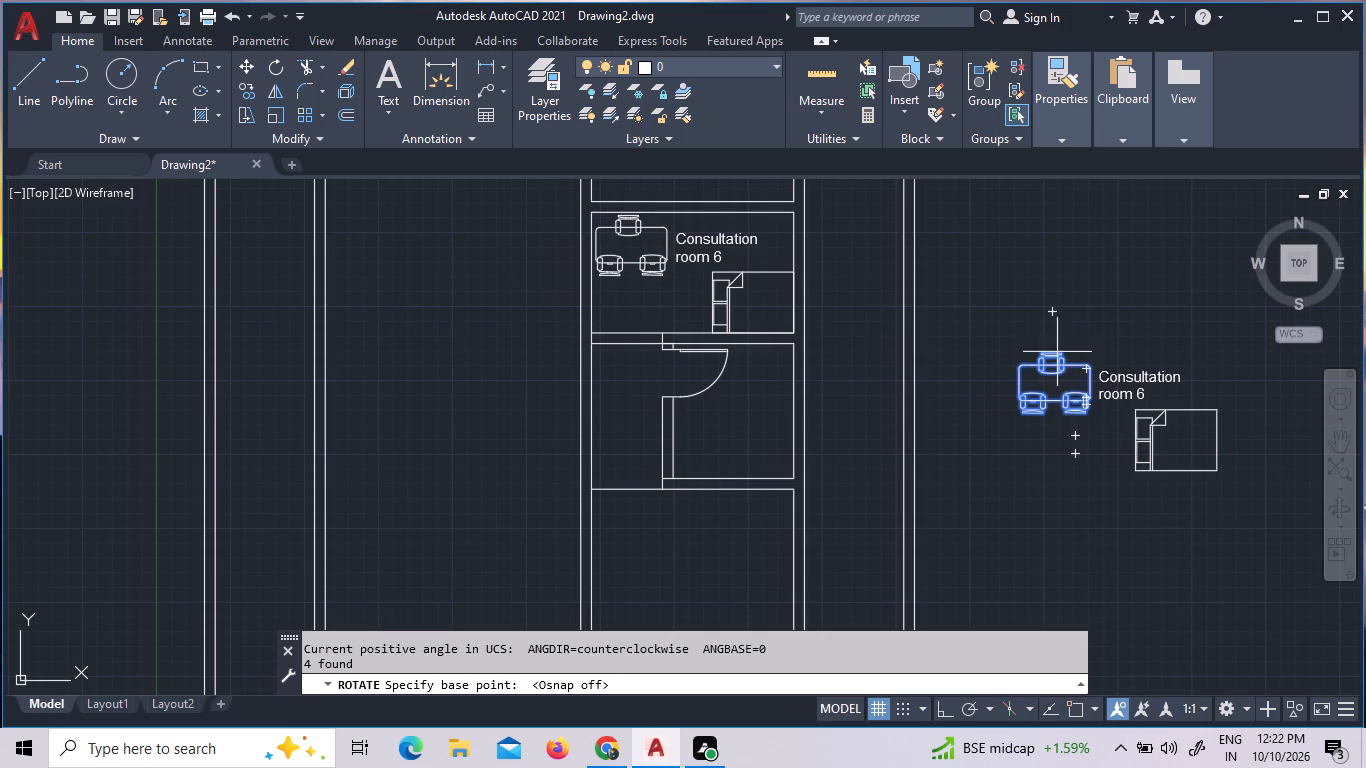
left_click(1050, 357)
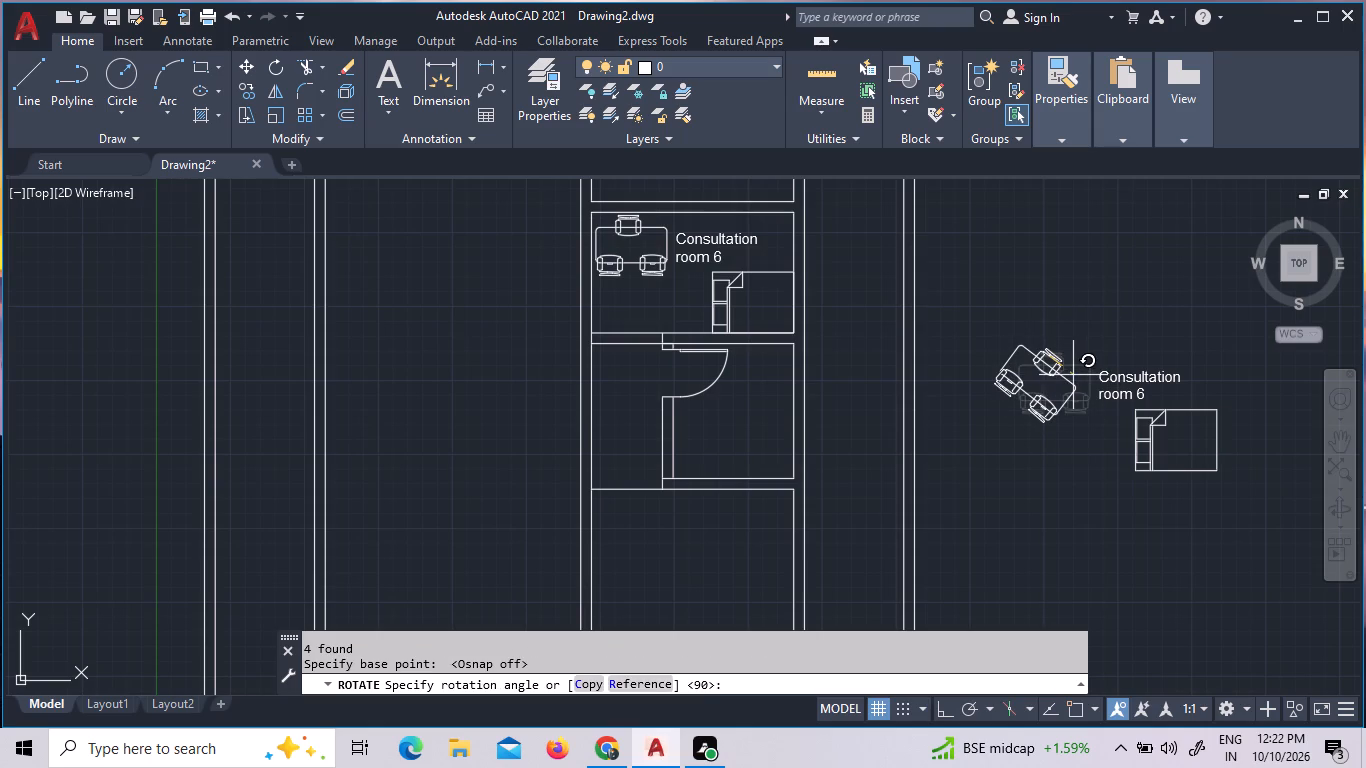
key("F8")
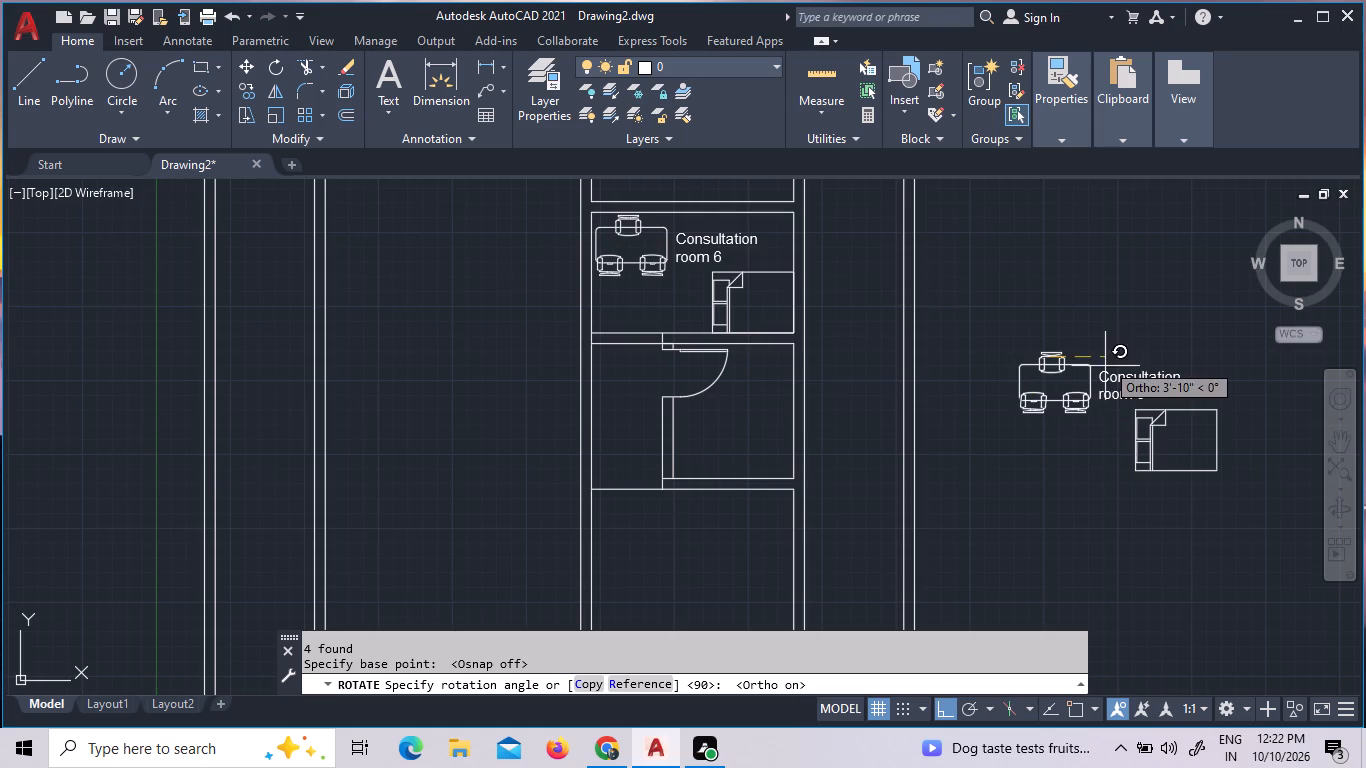
left_click(996, 342)
Scale the copied bed down to about half its size from its lower-left corner.
left_click(1227, 498)
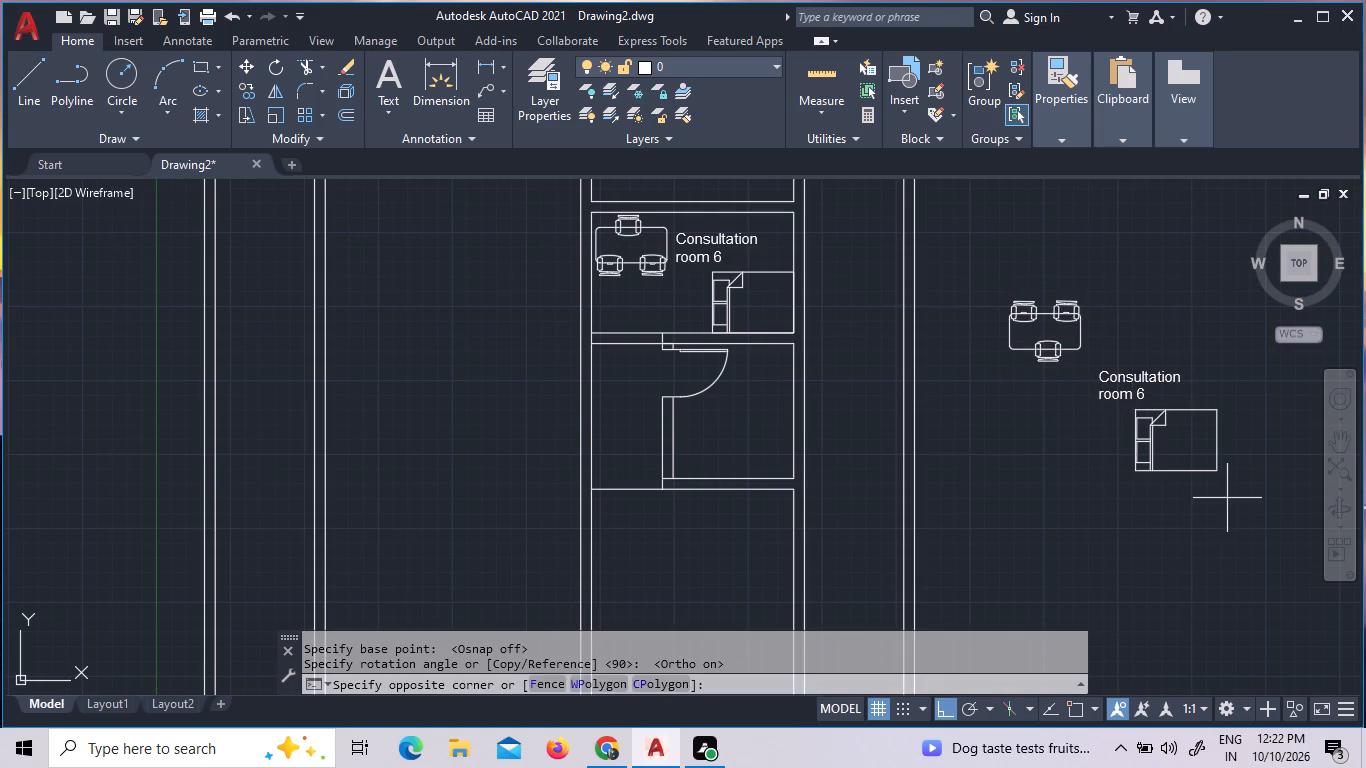
left_click(1097, 449)
right_click(1097, 449)
left_click(1140, 431)
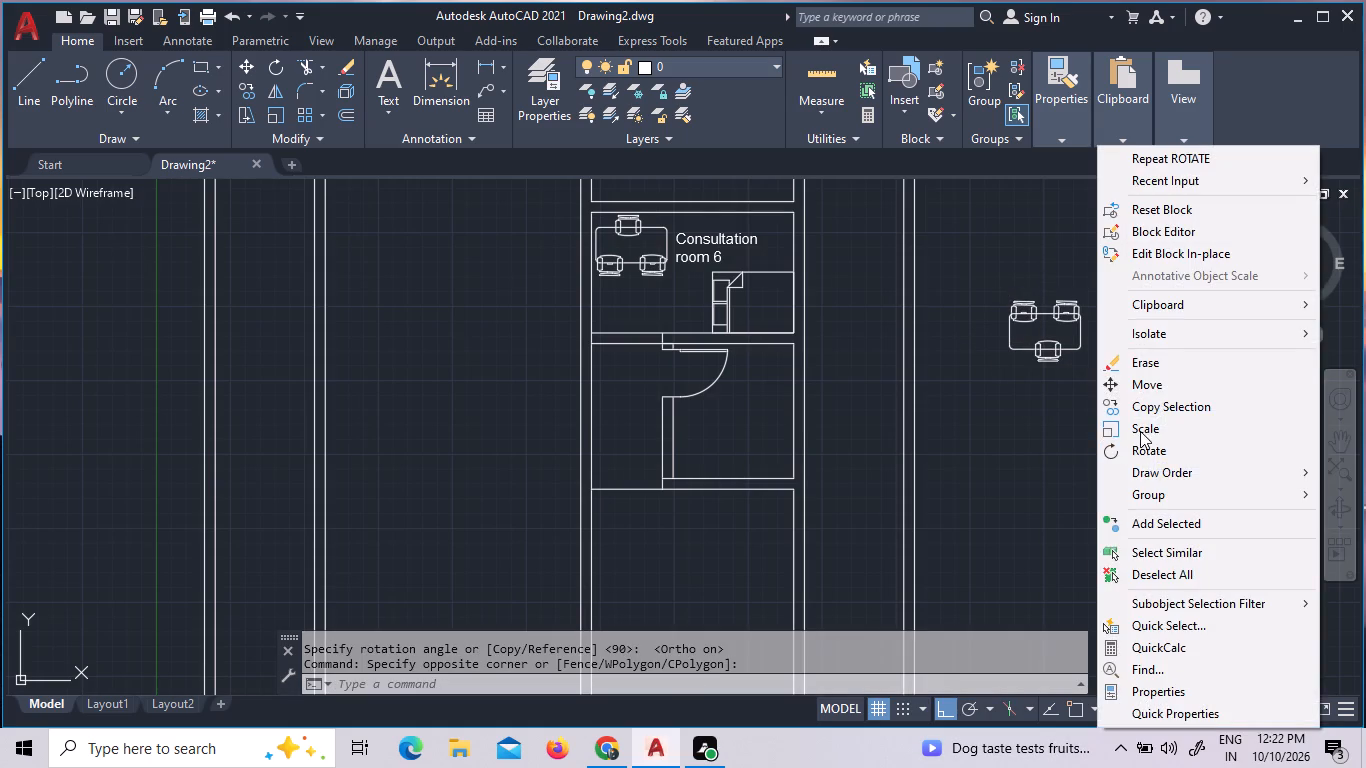
left_click(1137, 471)
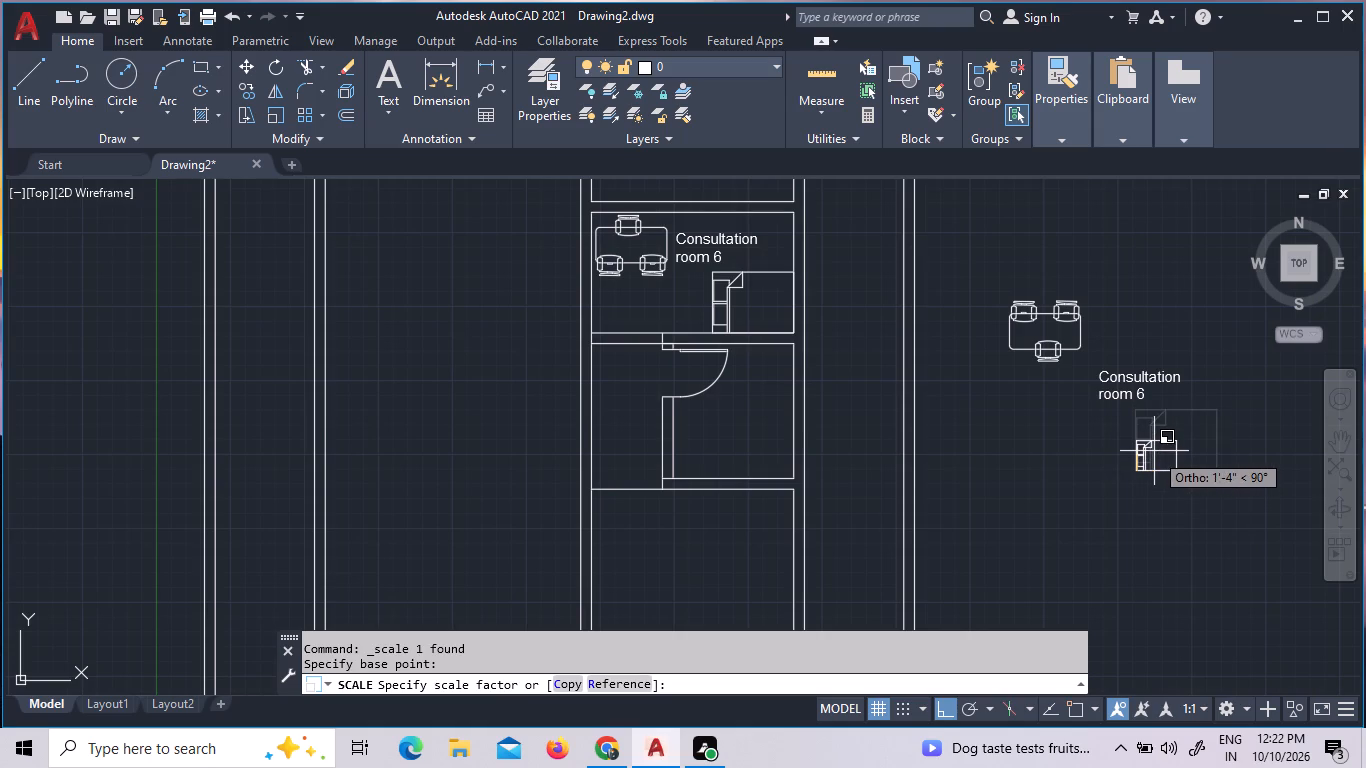
left_click(1154, 451)
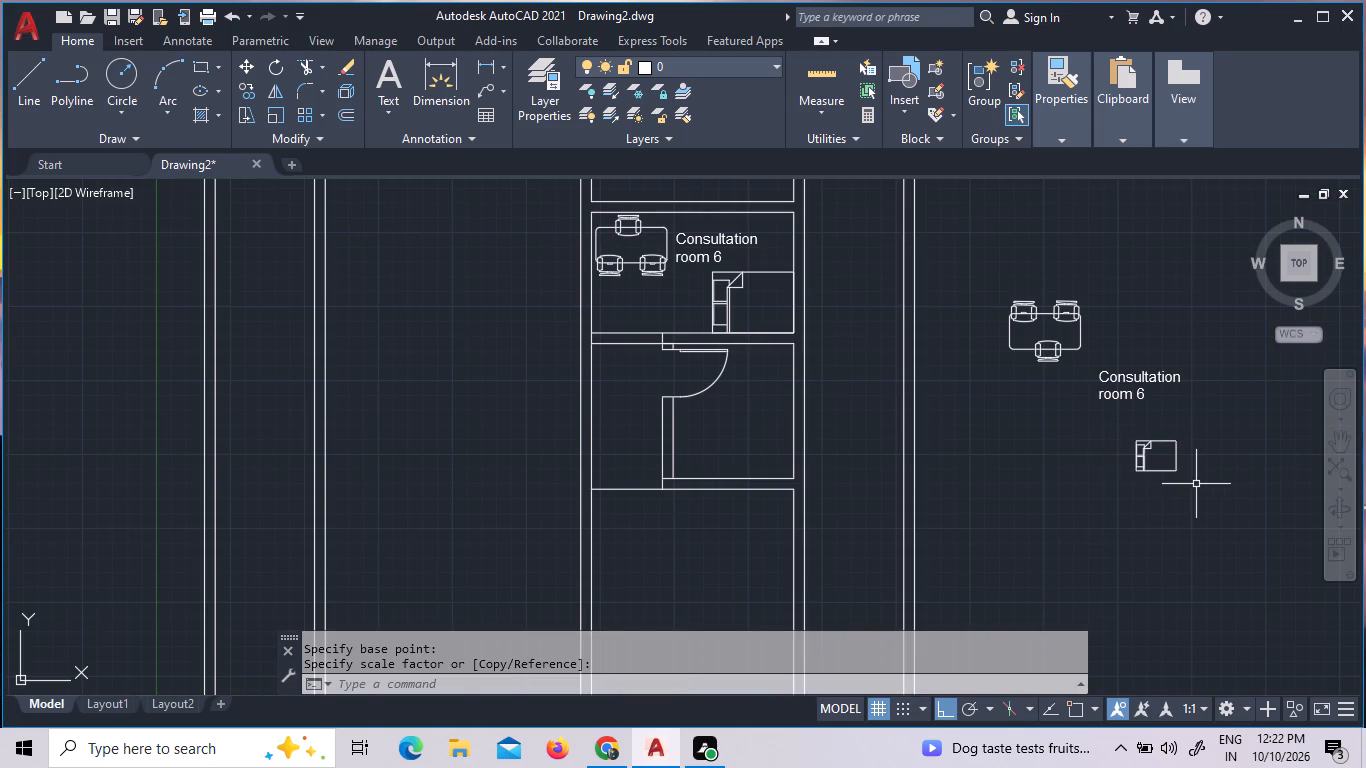
Rotate the scaled-down bed by 270° about its upper-right corner, with object snap on.
left_click(1200, 486)
left_click(1125, 443)
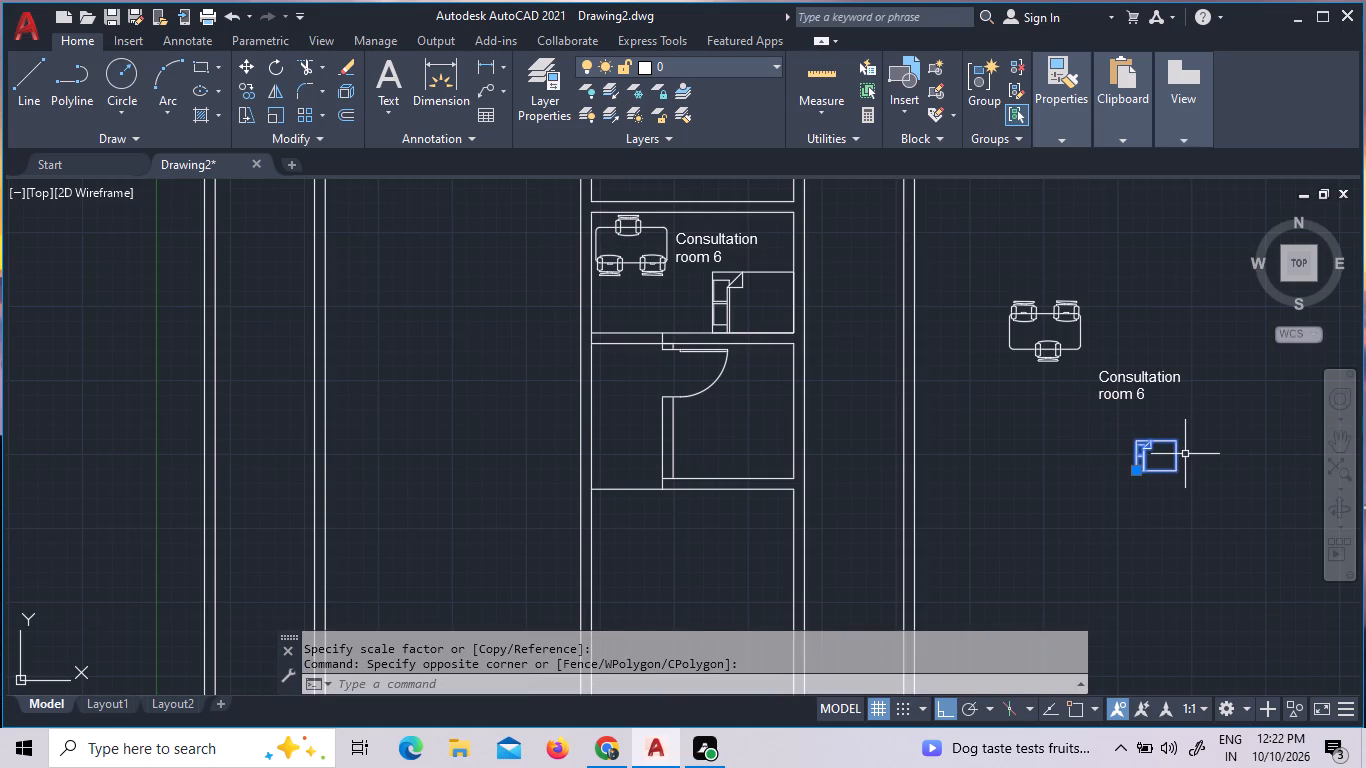
type("ro")
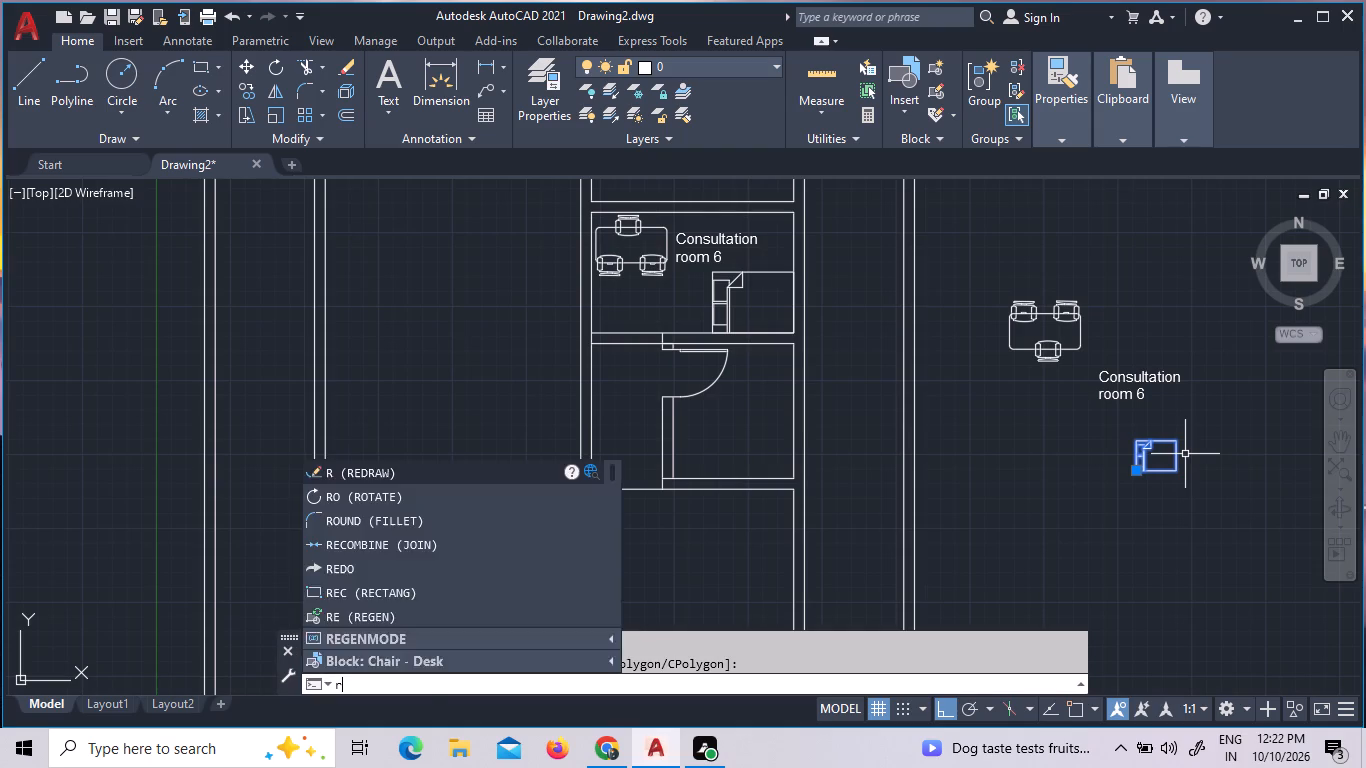
key("Return")
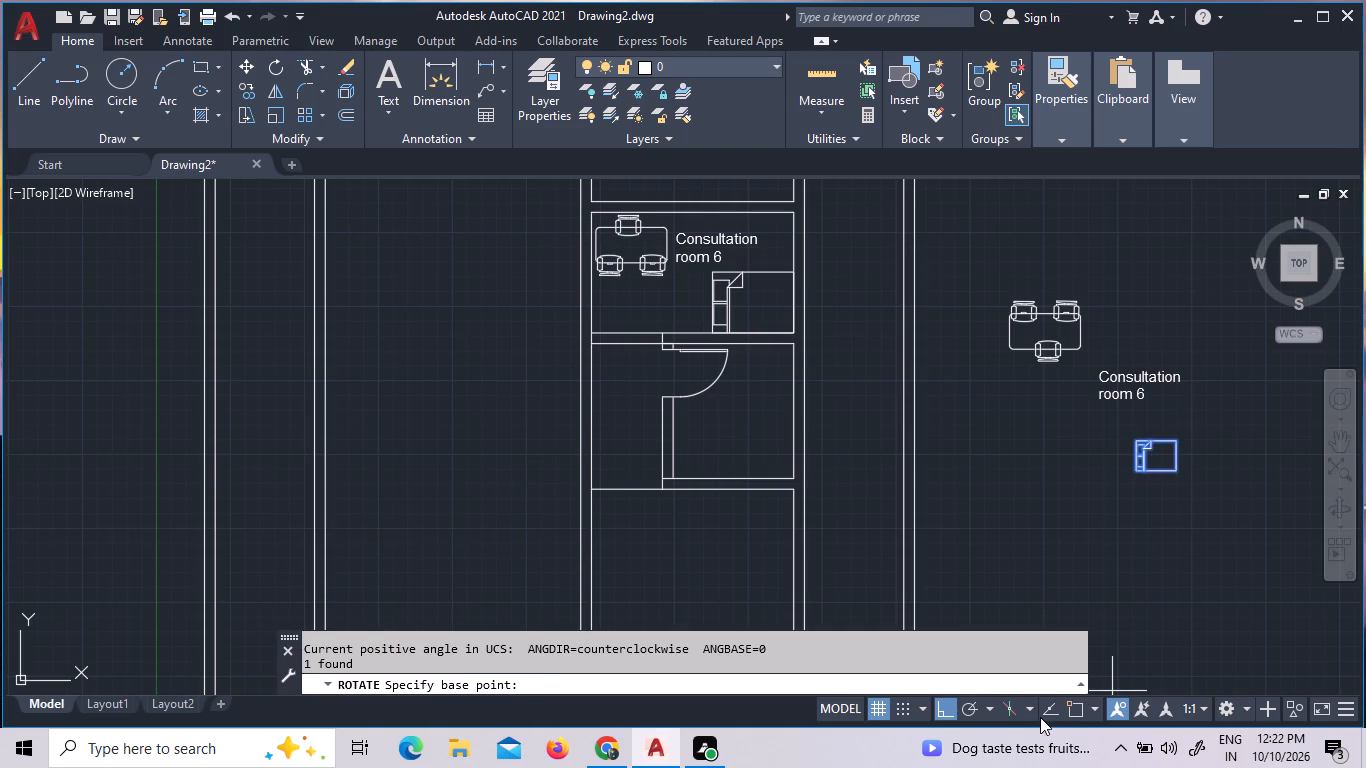
left_click(1077, 705)
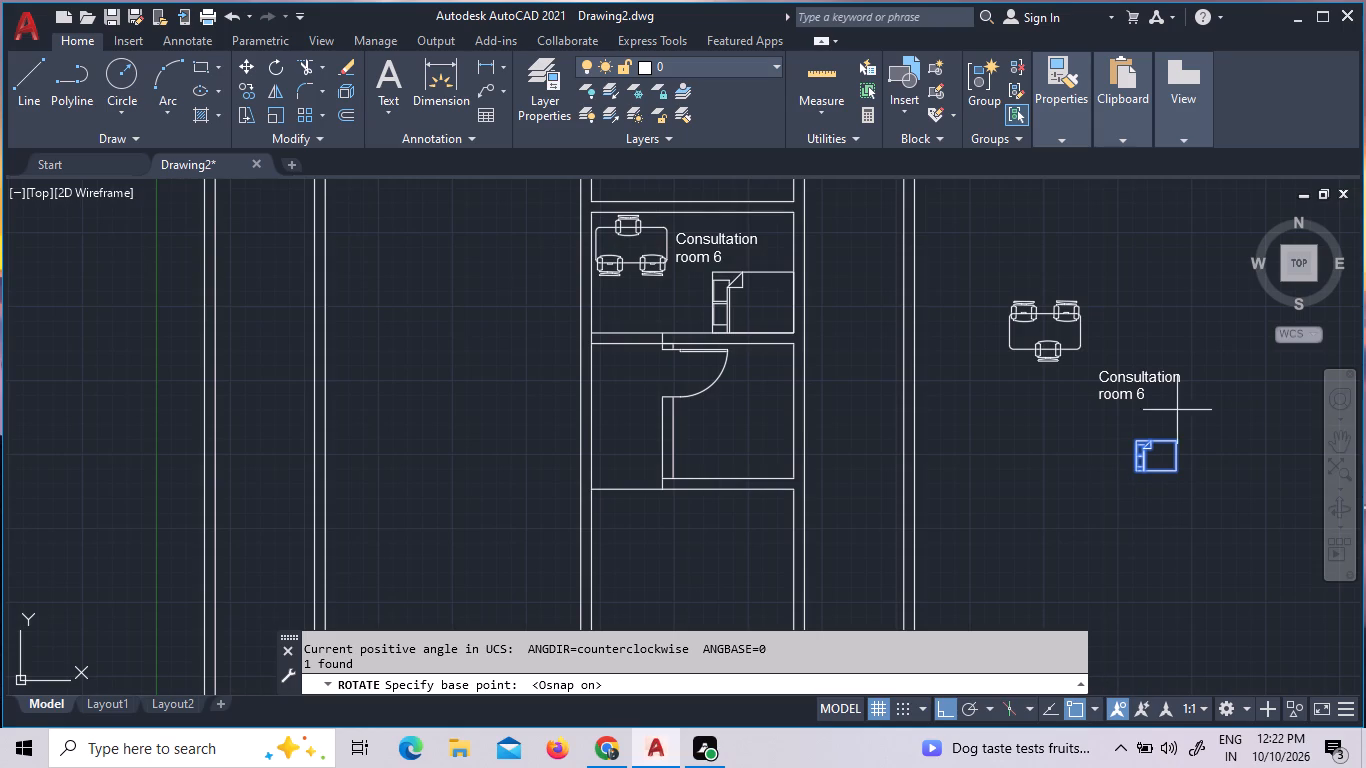
left_click(1178, 442)
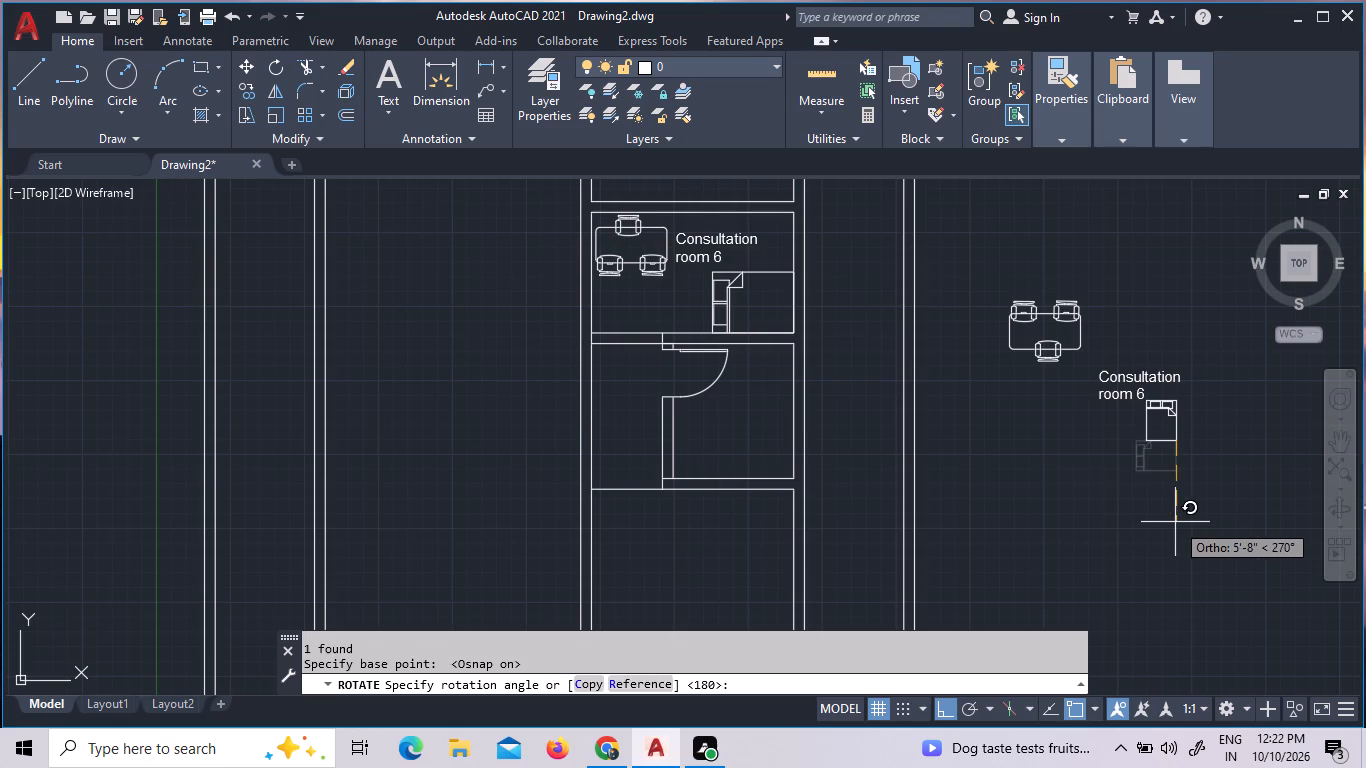
left_click(1175, 522)
Move the rotated bed copy into the middle room, close to its right-hand wall, with ortho off.
left_click(1207, 445)
left_click(1110, 415)
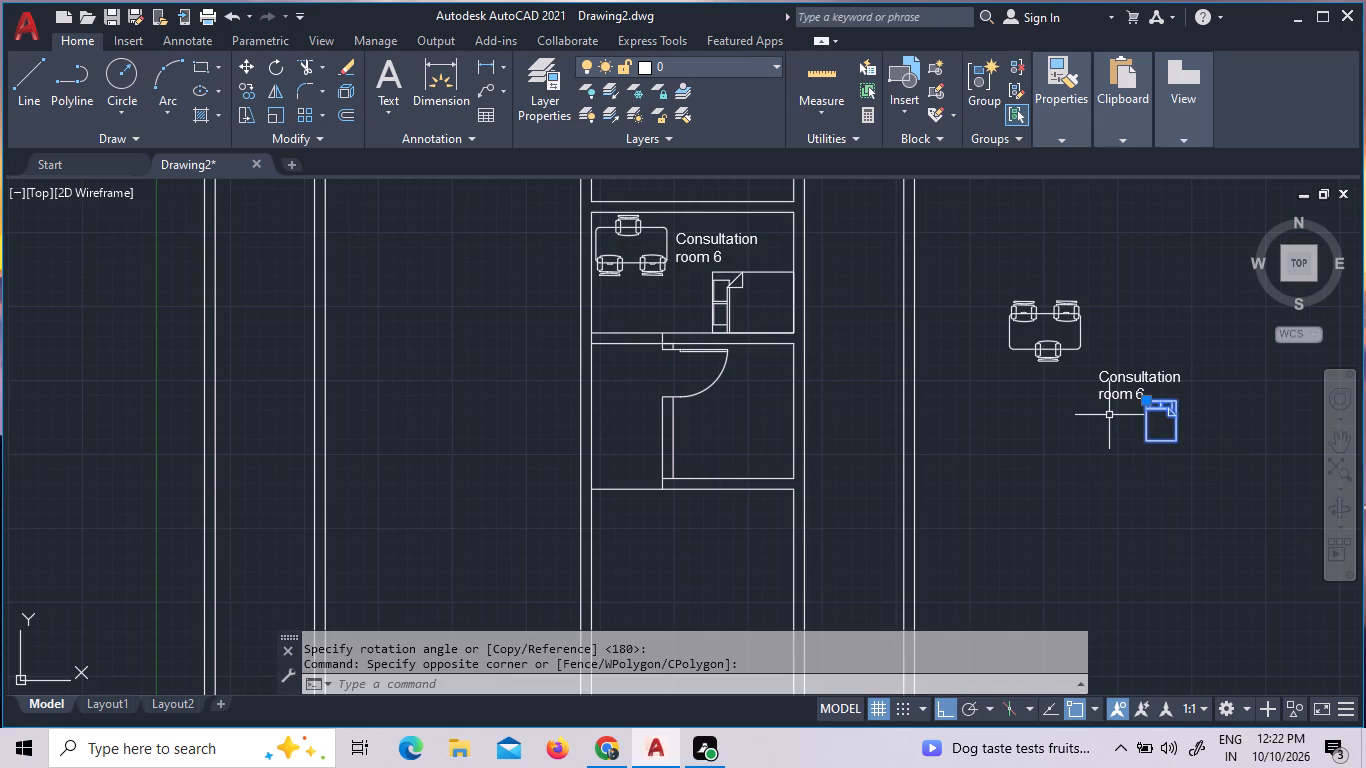
right_click(1109, 416)
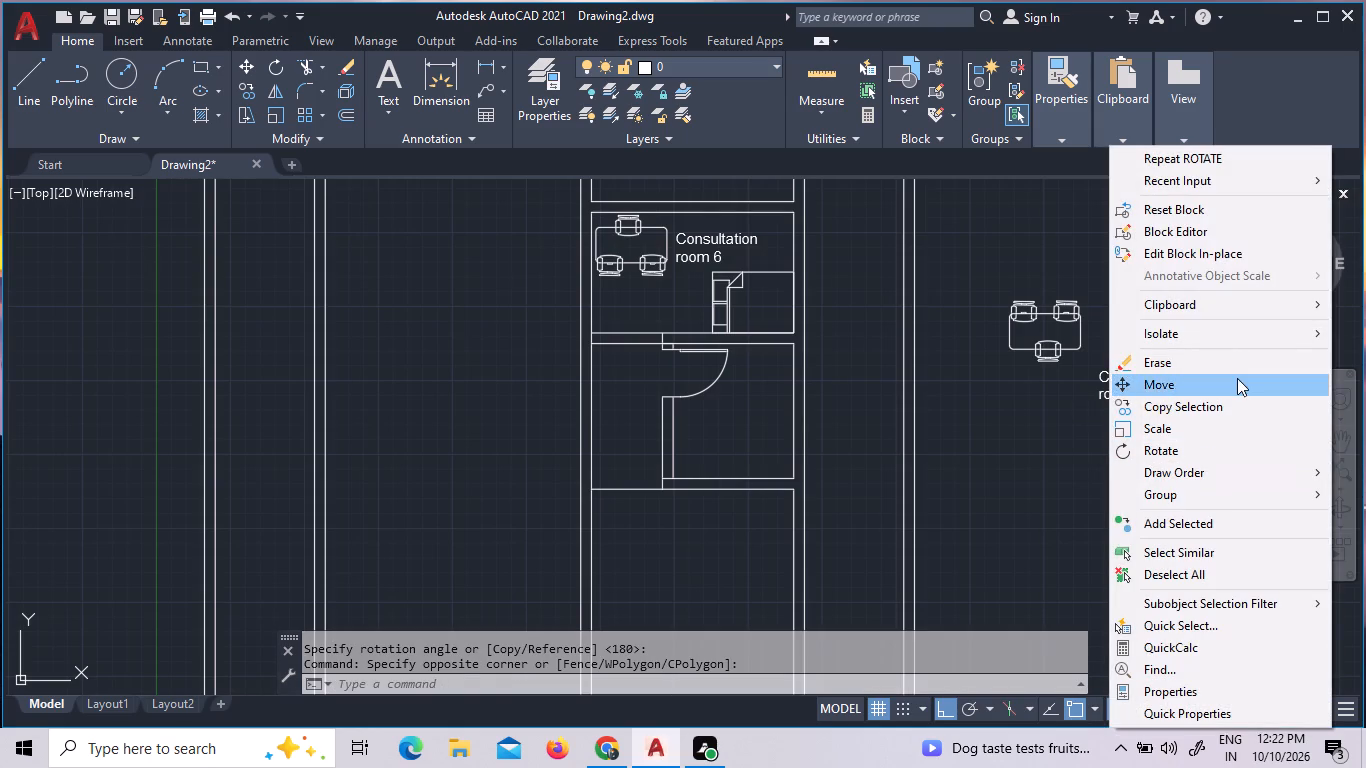
left_click(1237, 378)
left_click(1208, 442)
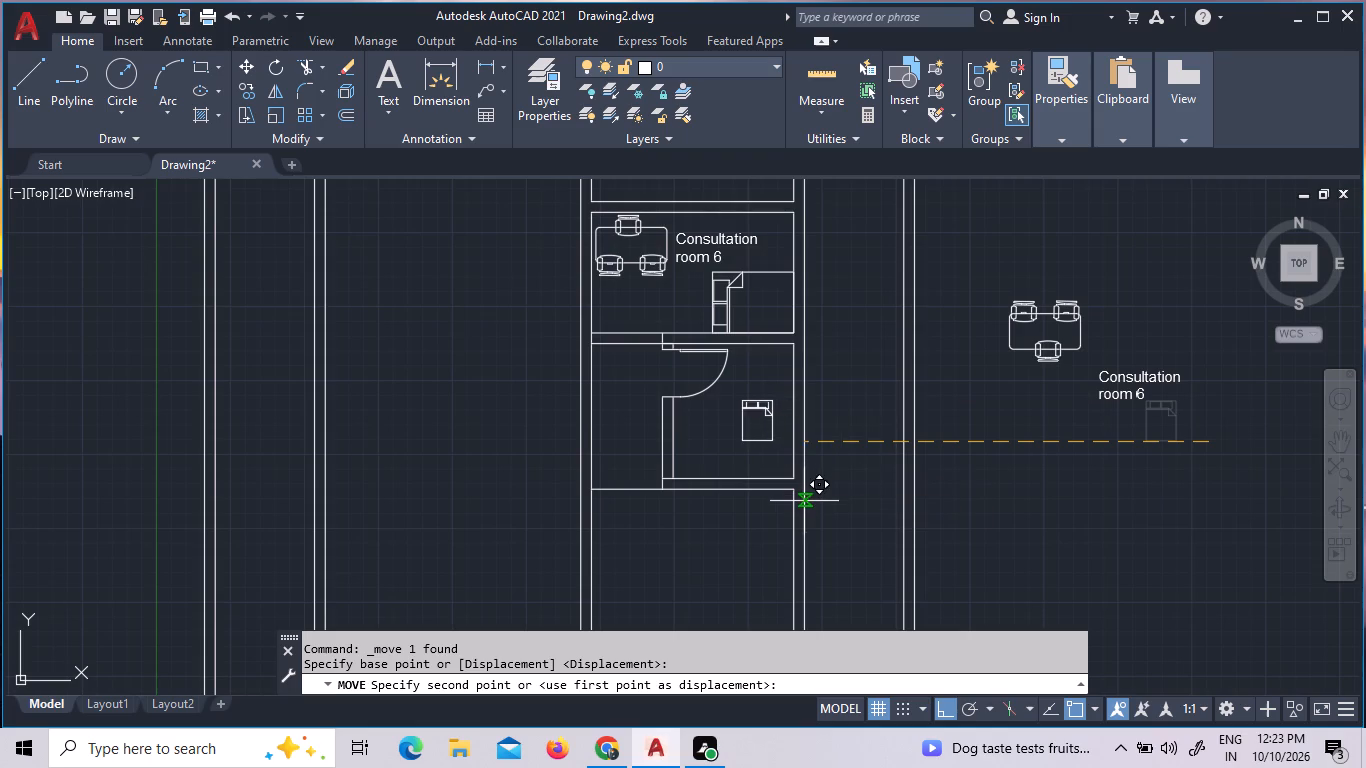
key("F8")
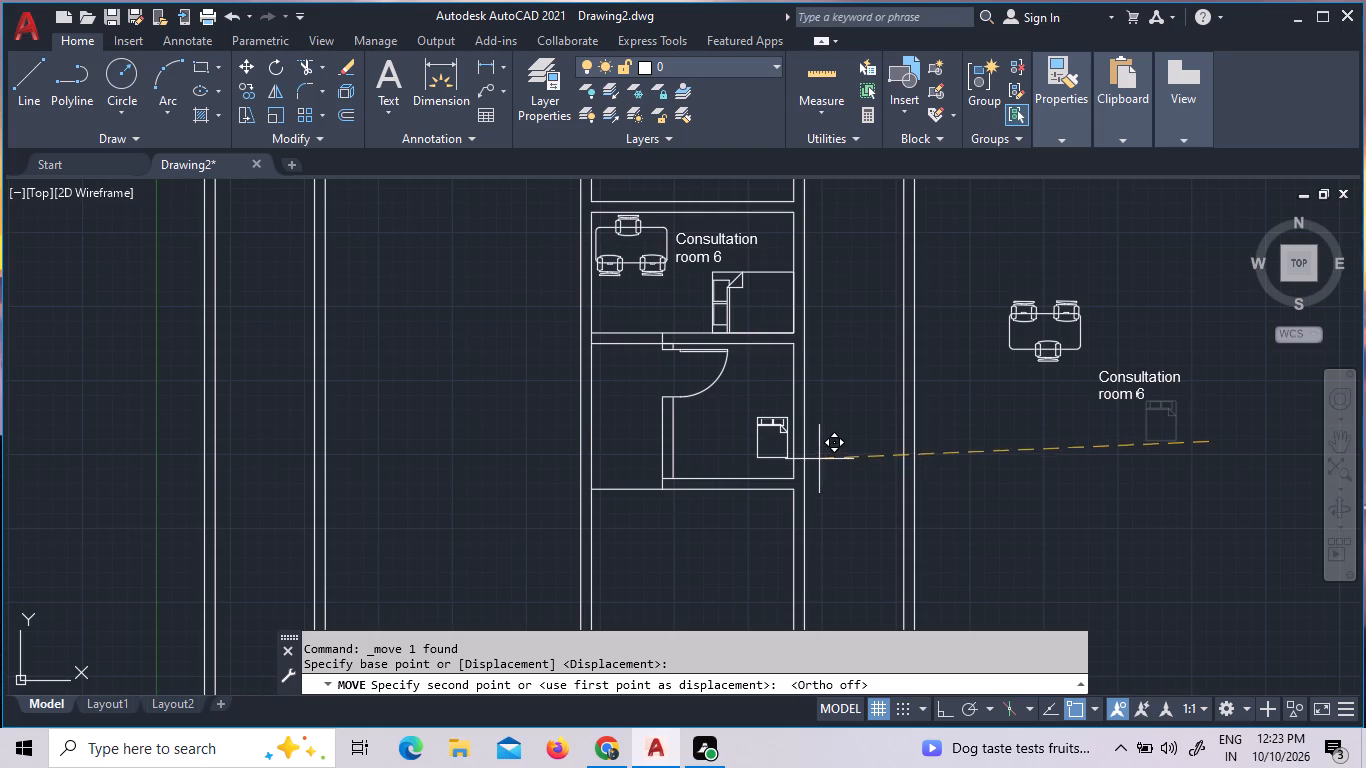
left_click(817, 433)
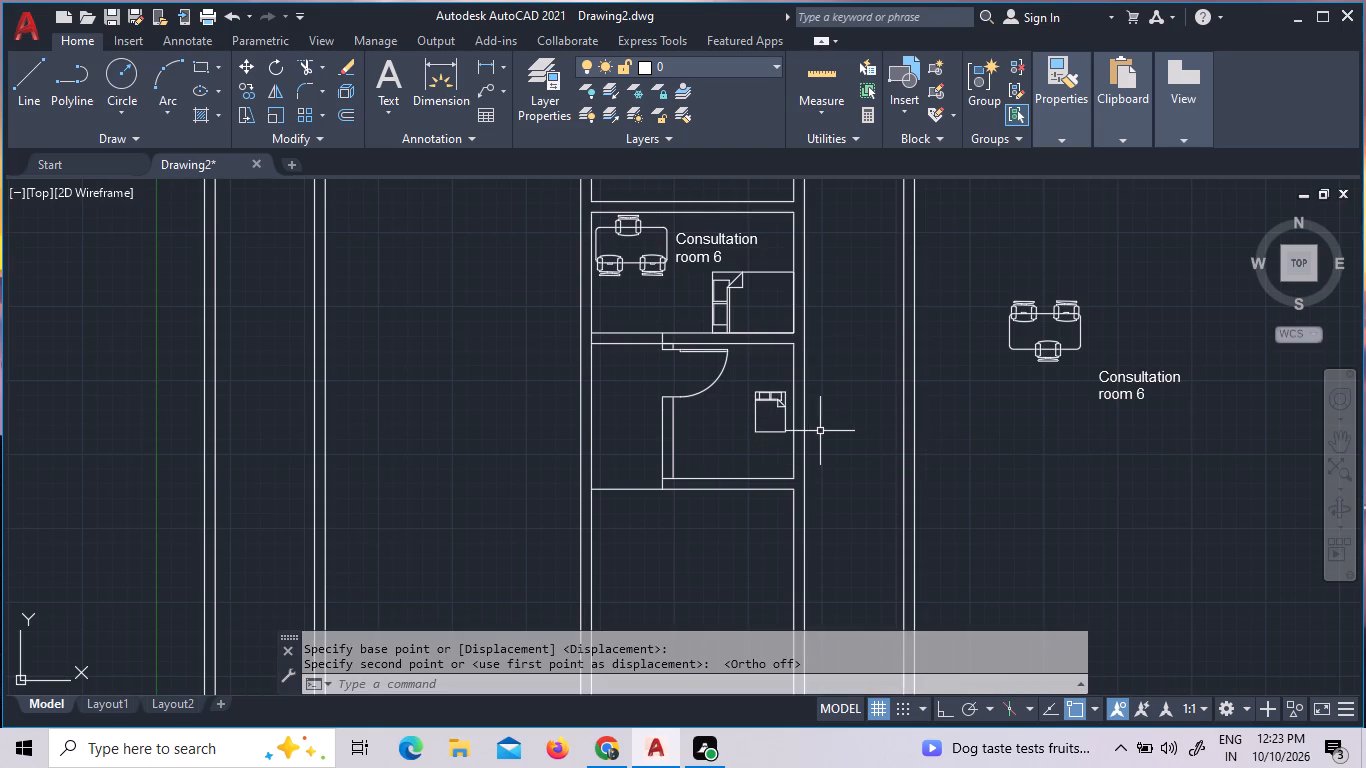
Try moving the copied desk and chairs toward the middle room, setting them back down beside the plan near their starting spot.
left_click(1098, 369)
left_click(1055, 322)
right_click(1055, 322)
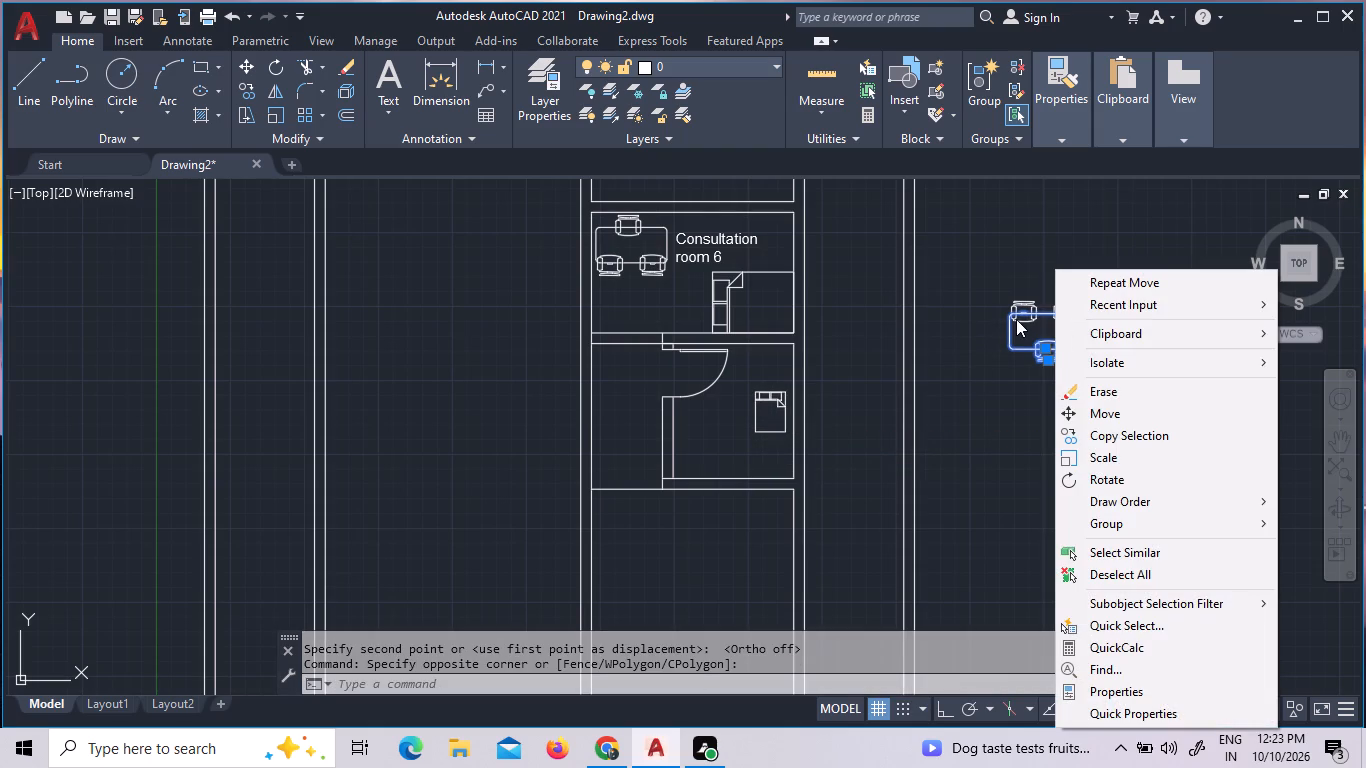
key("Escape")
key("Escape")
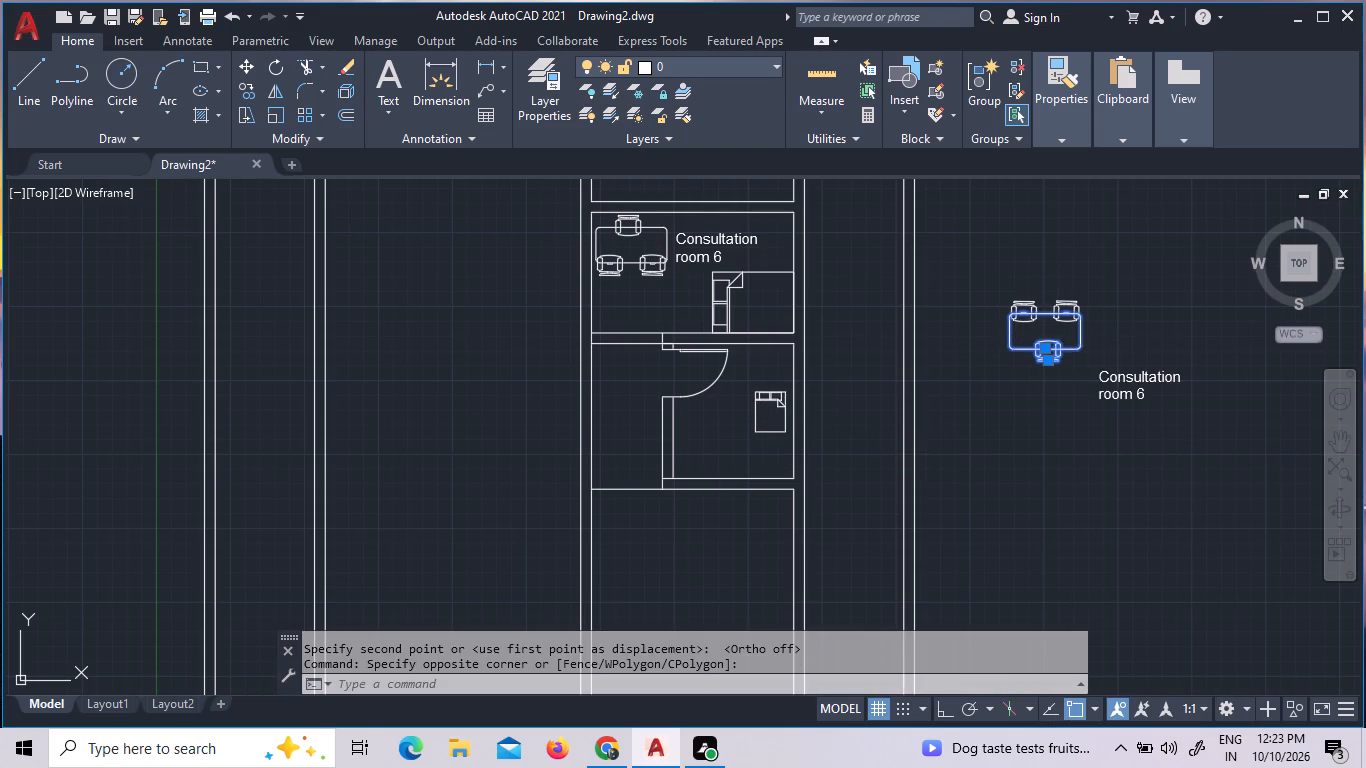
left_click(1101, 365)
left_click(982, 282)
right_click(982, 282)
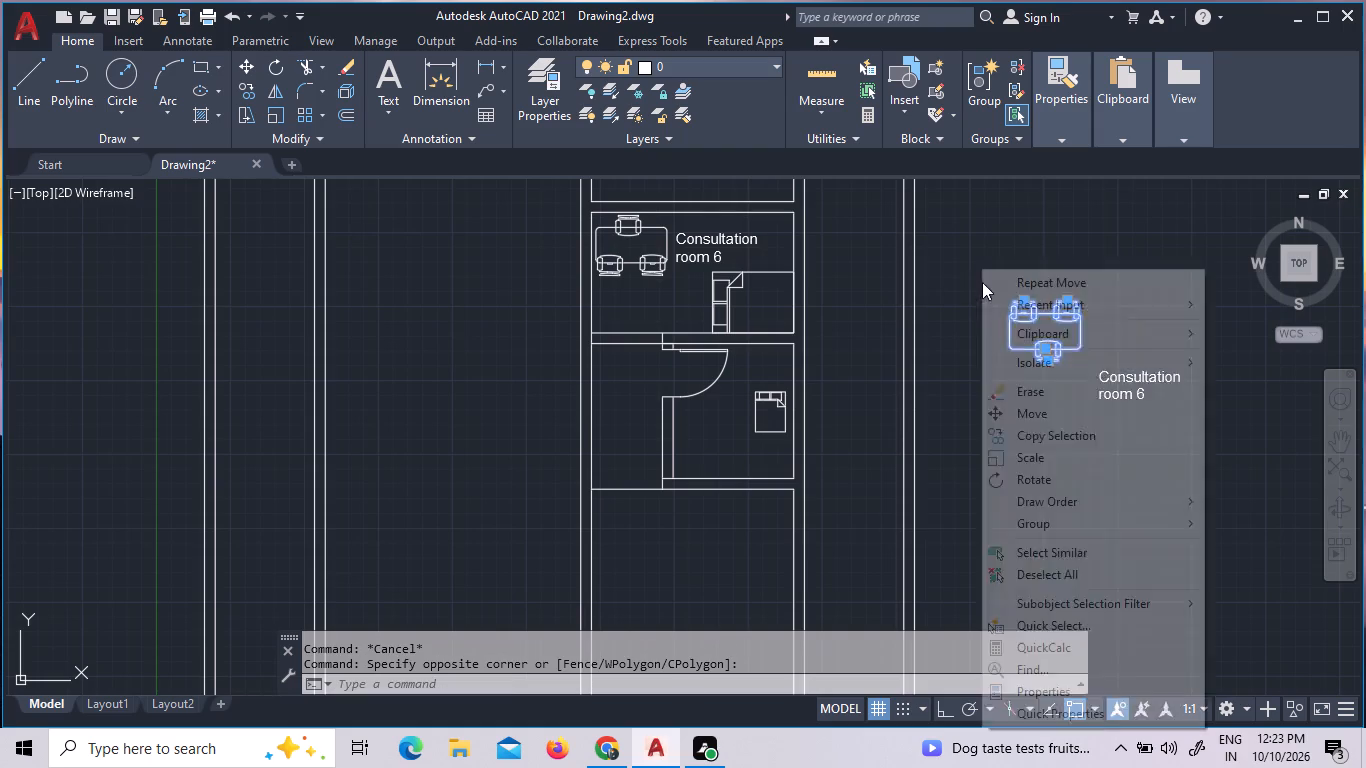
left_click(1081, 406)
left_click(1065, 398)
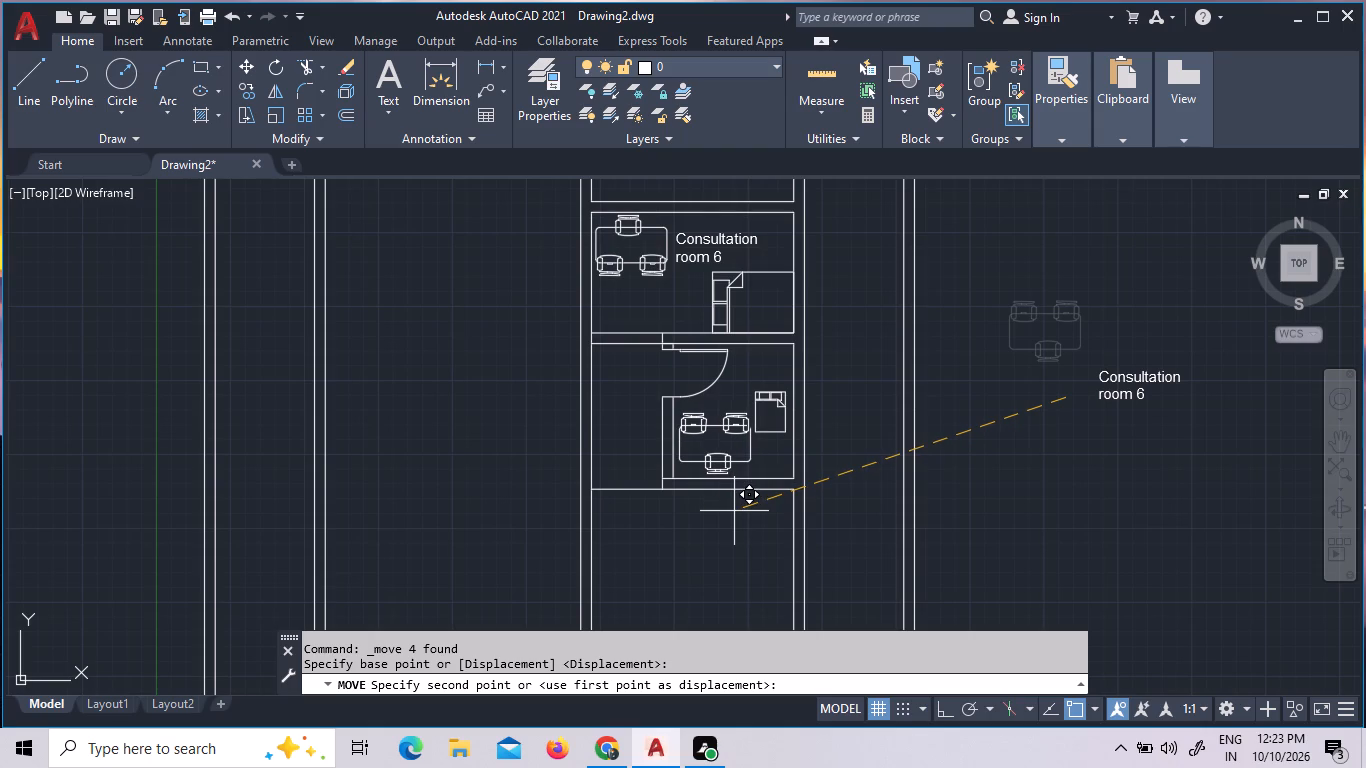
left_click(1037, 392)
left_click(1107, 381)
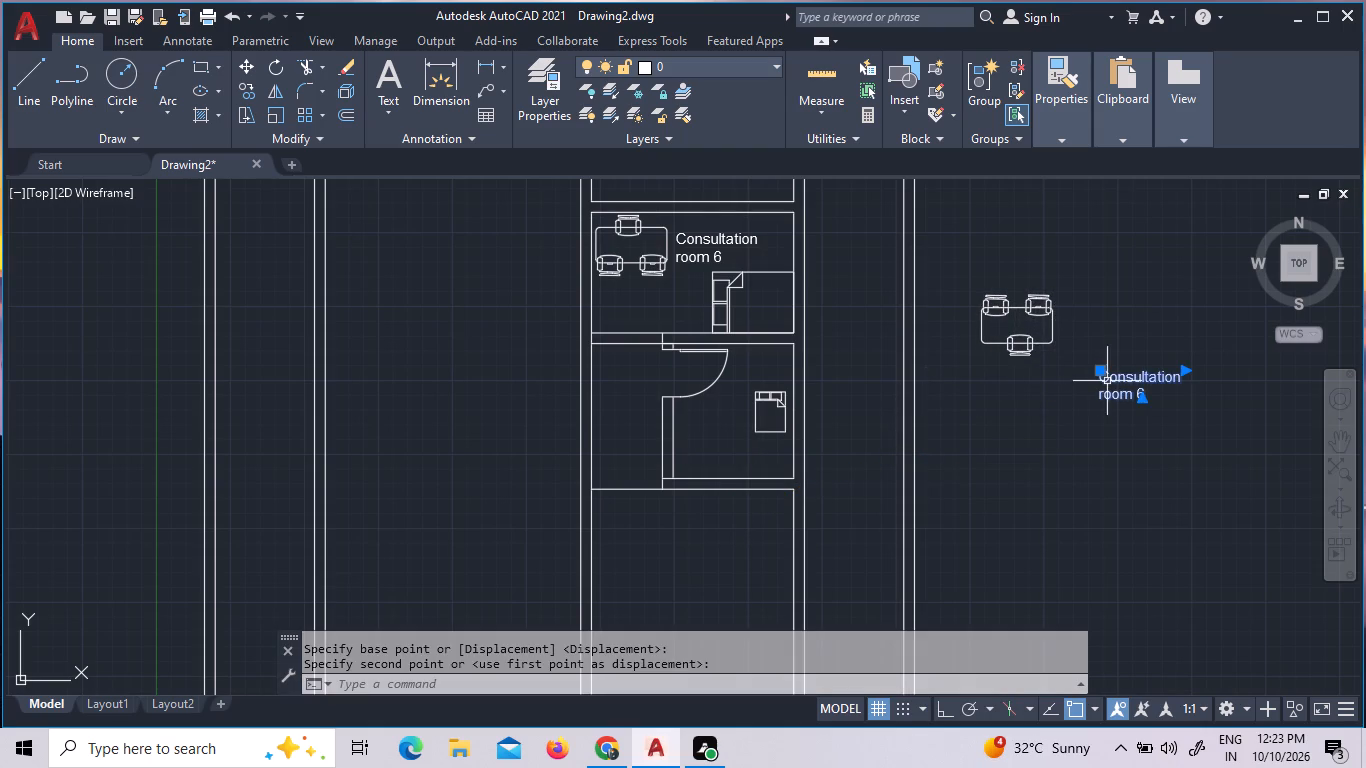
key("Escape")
Scale the copied desk and its three chairs down to about 70% from the desk's lower-right corner.
left_click(1071, 350)
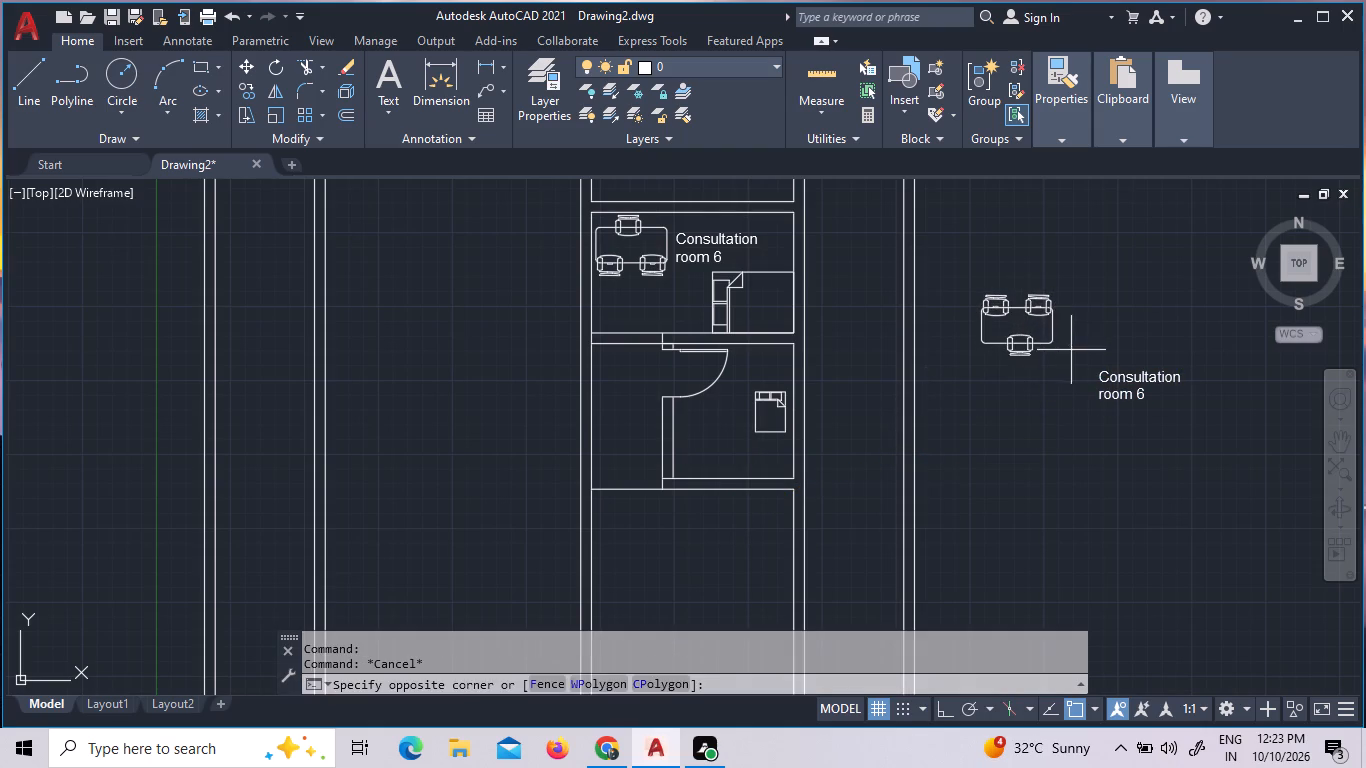
left_click(1025, 330)
key("Escape")
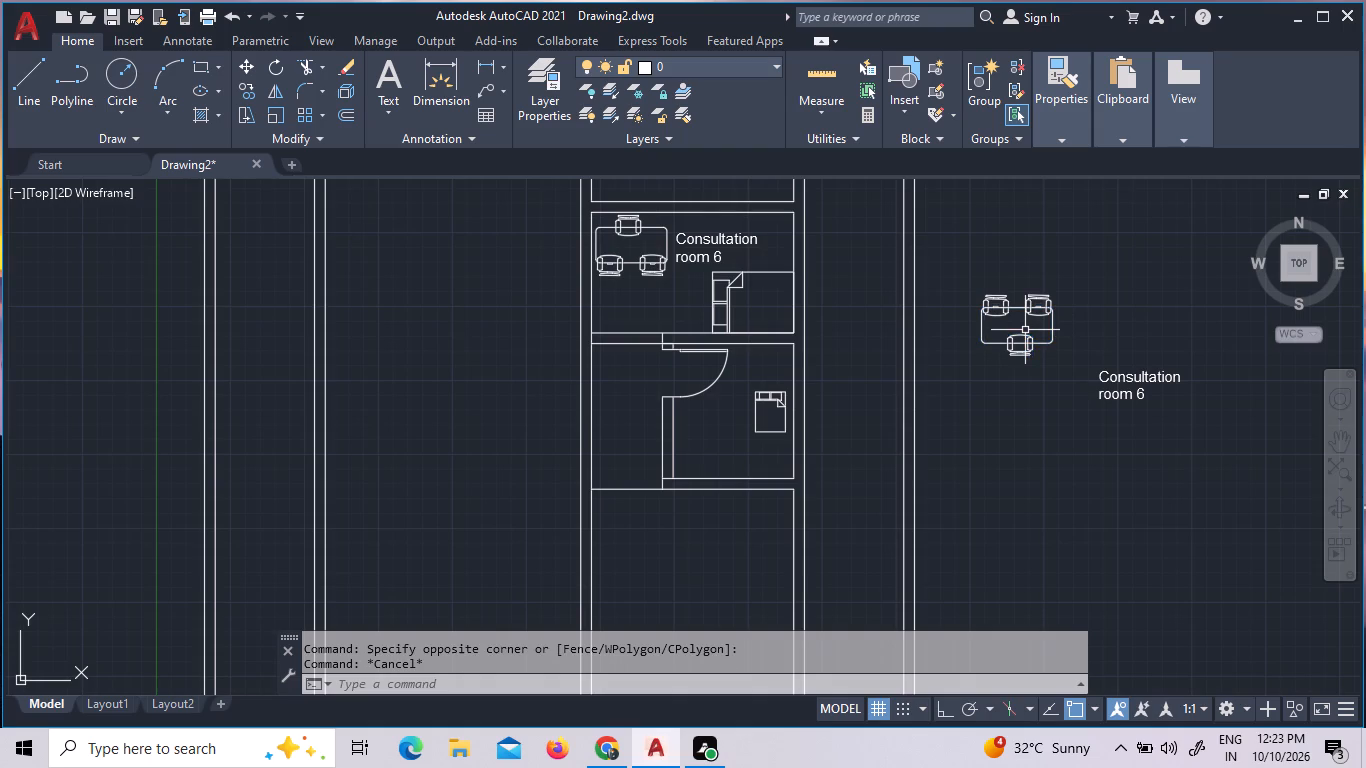
left_click(1068, 357)
left_click(984, 259)
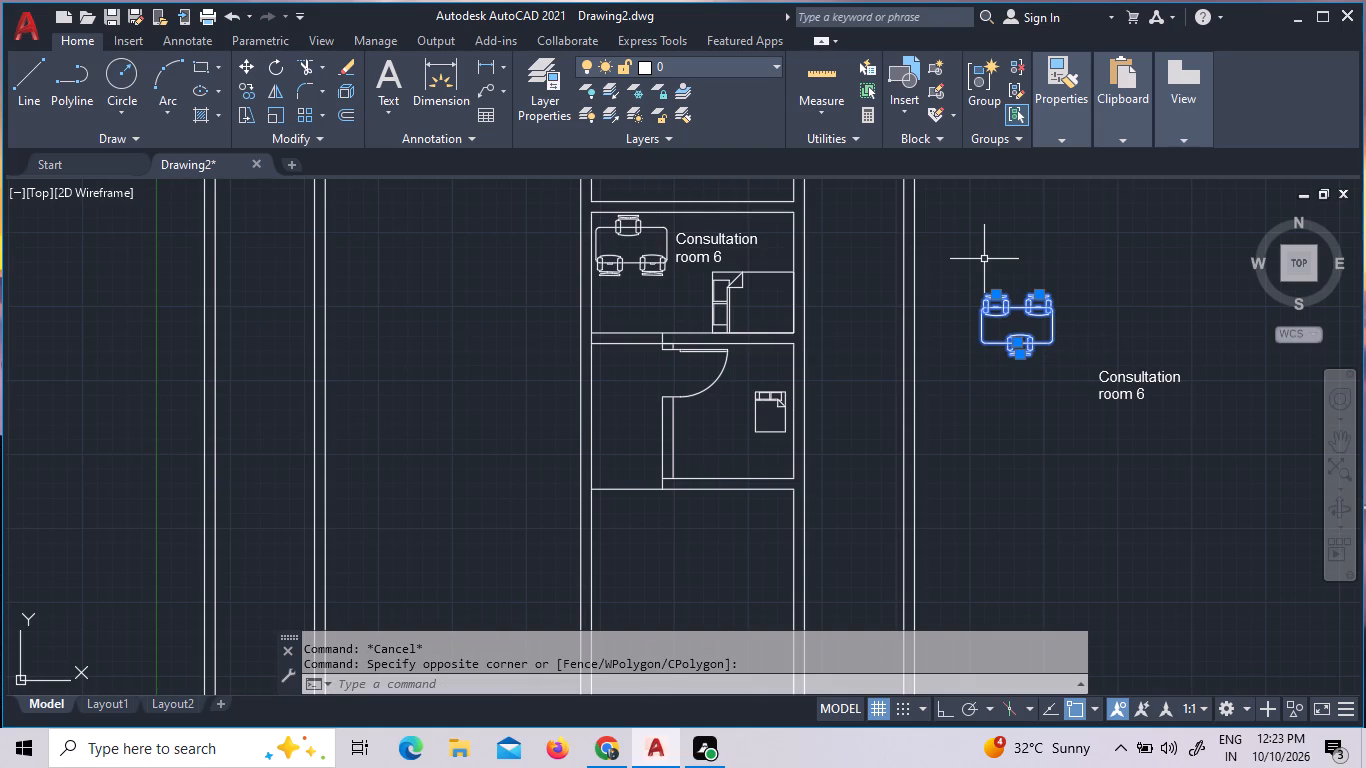
key("Escape")
left_click_drag(1079, 364, 1030, 355)
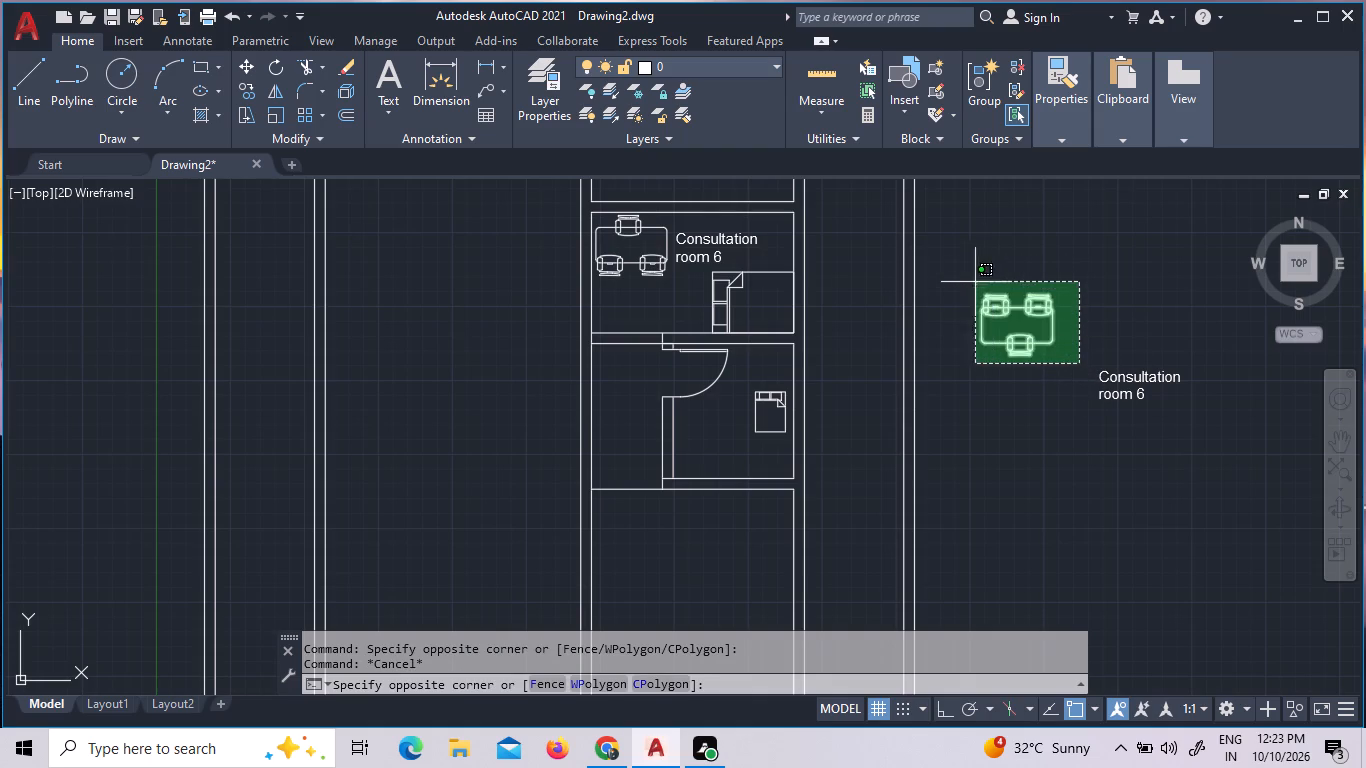
left_click(955, 286)
right_click(955, 286)
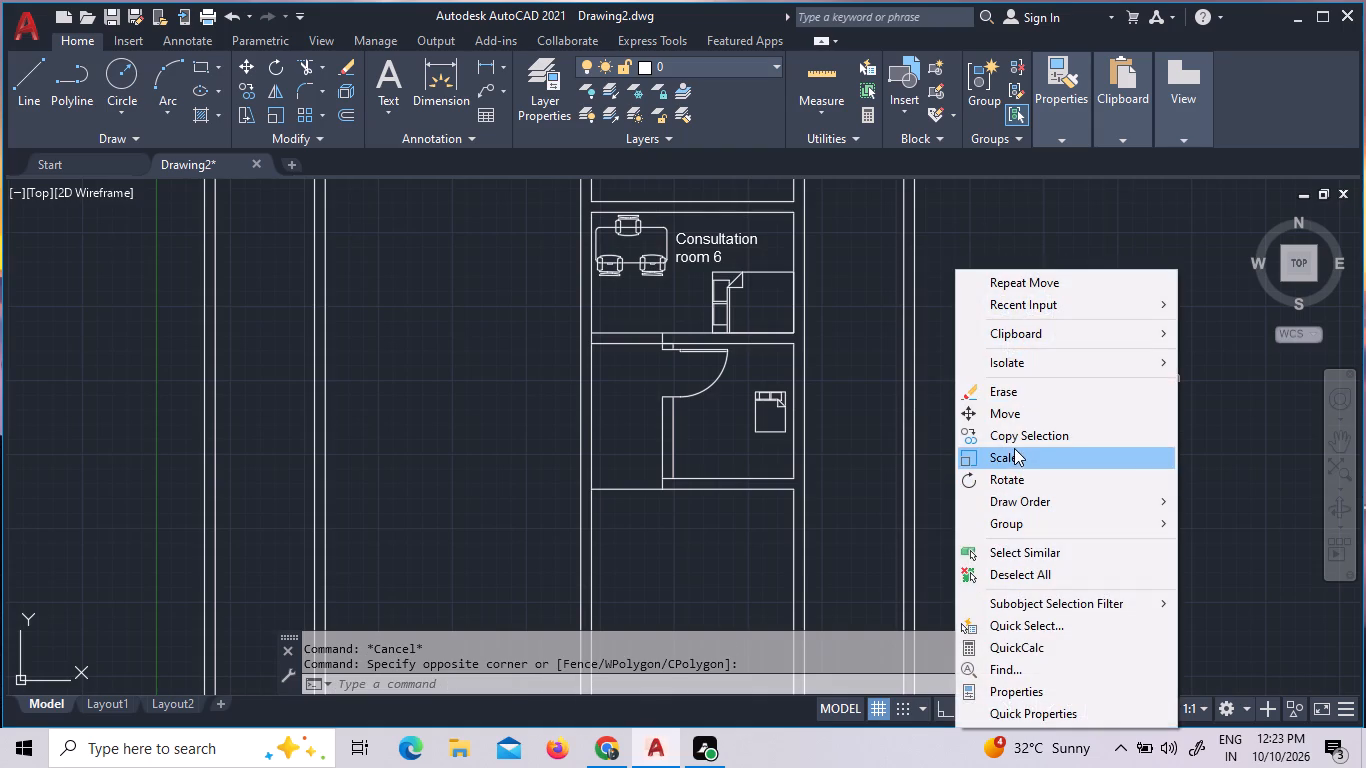
left_click(1014, 448)
left_click(1056, 341)
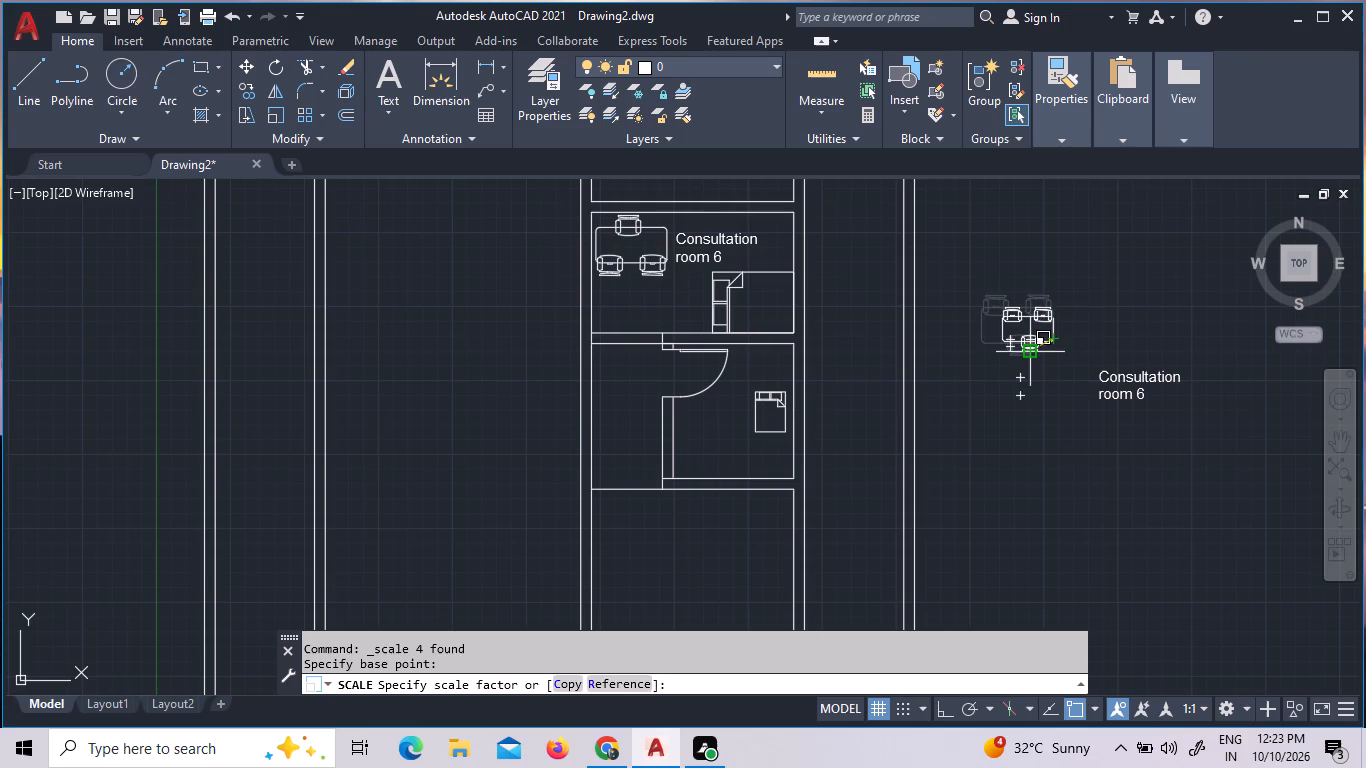
left_click(1035, 353)
Move the scaled-down desk and chairs into the middle room's lower-left corner, beside the partition wall.
left_click(1067, 359)
left_click(1014, 294)
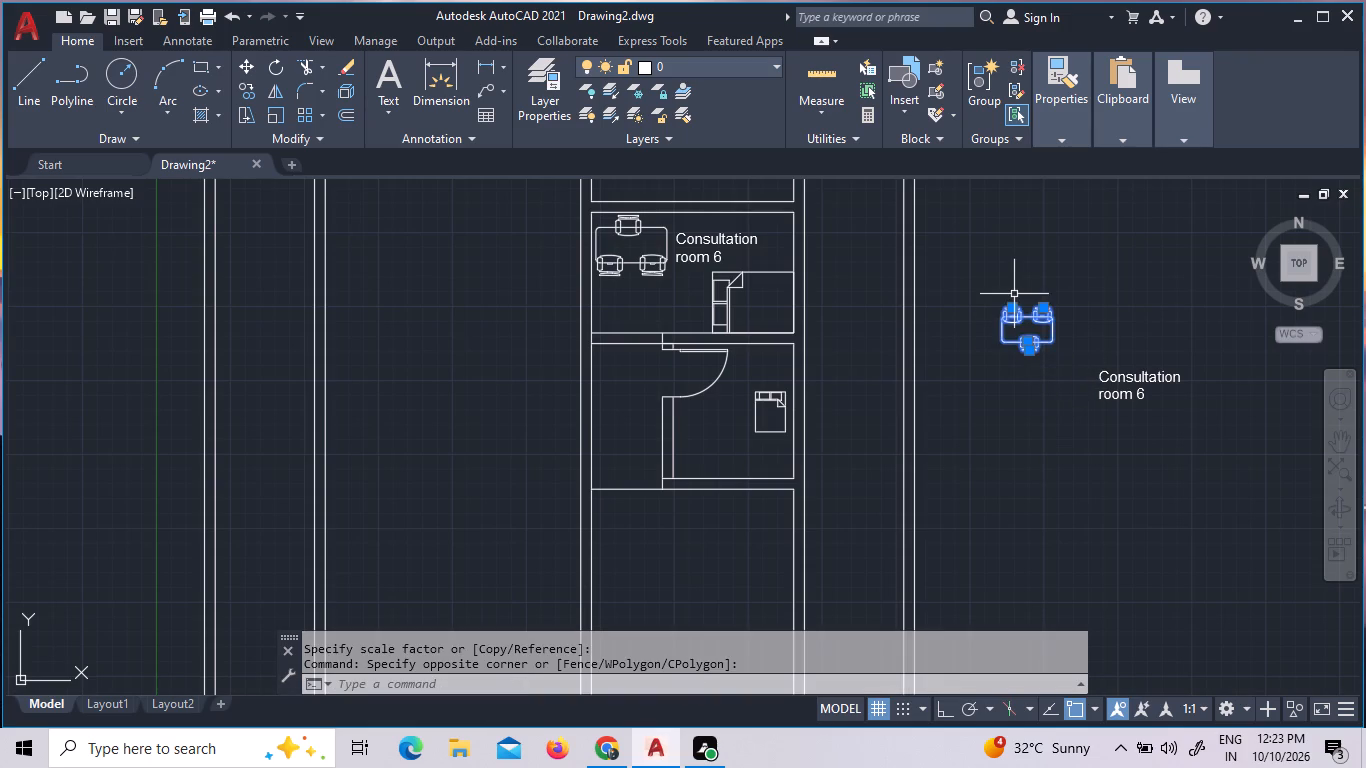
right_click(1043, 348)
double_click(1107, 405)
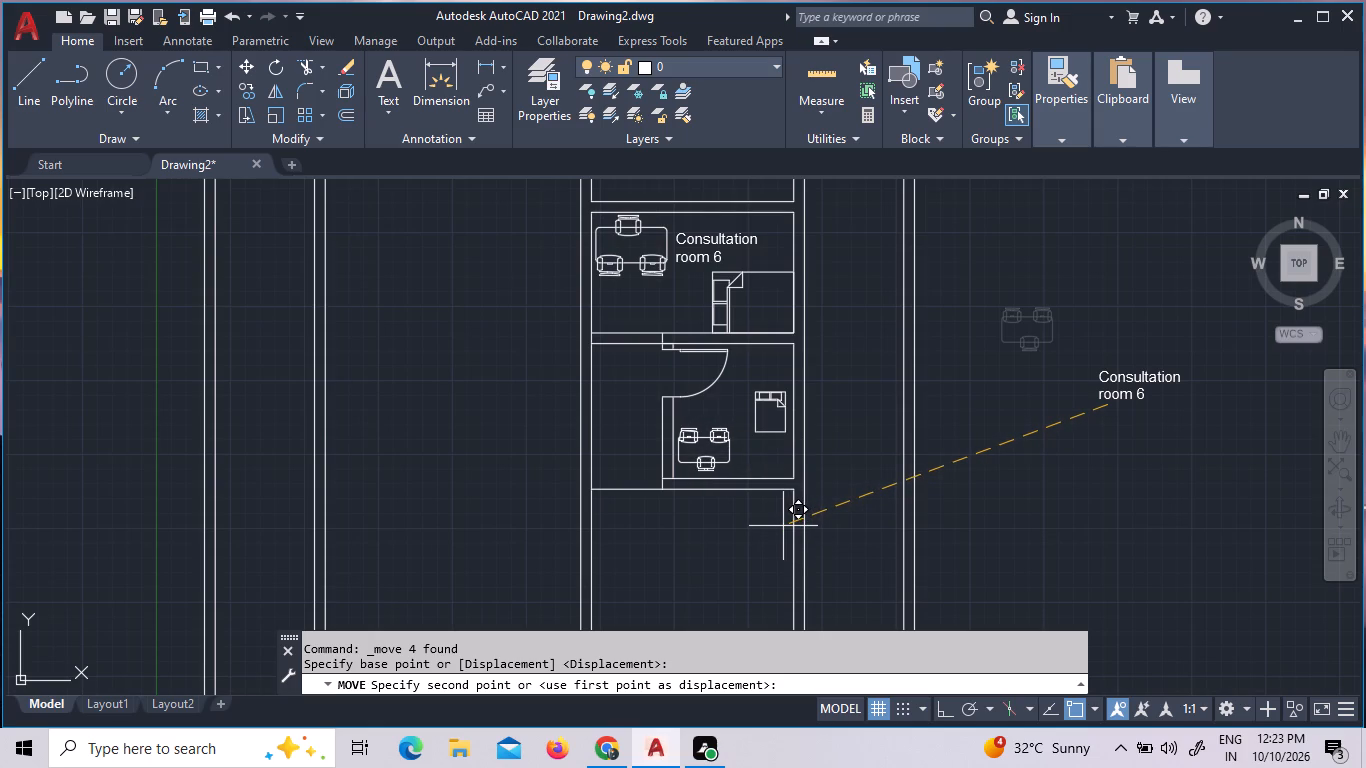
left_click(783, 526)
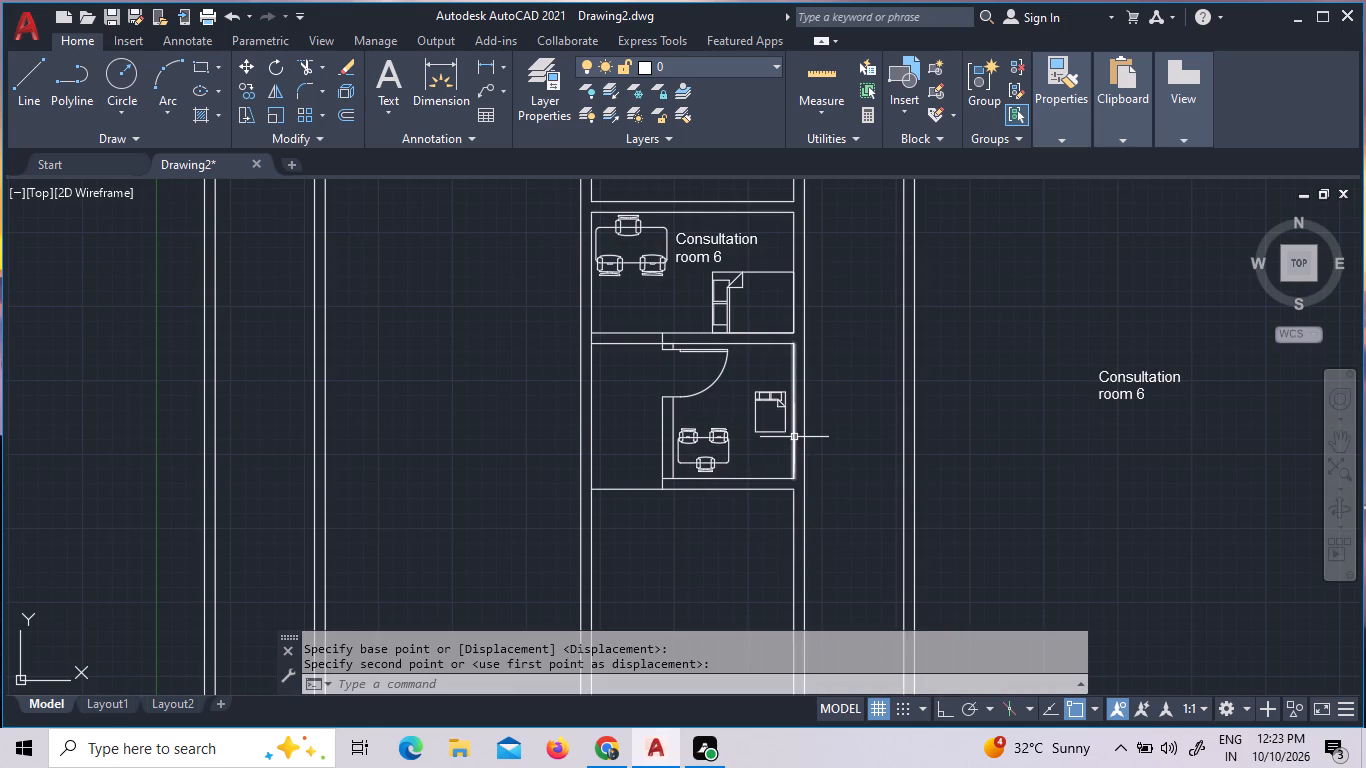
Scale the middle room's bed up to about 1.75 times its size from the midpoint of its lower edge.
left_click(789, 436)
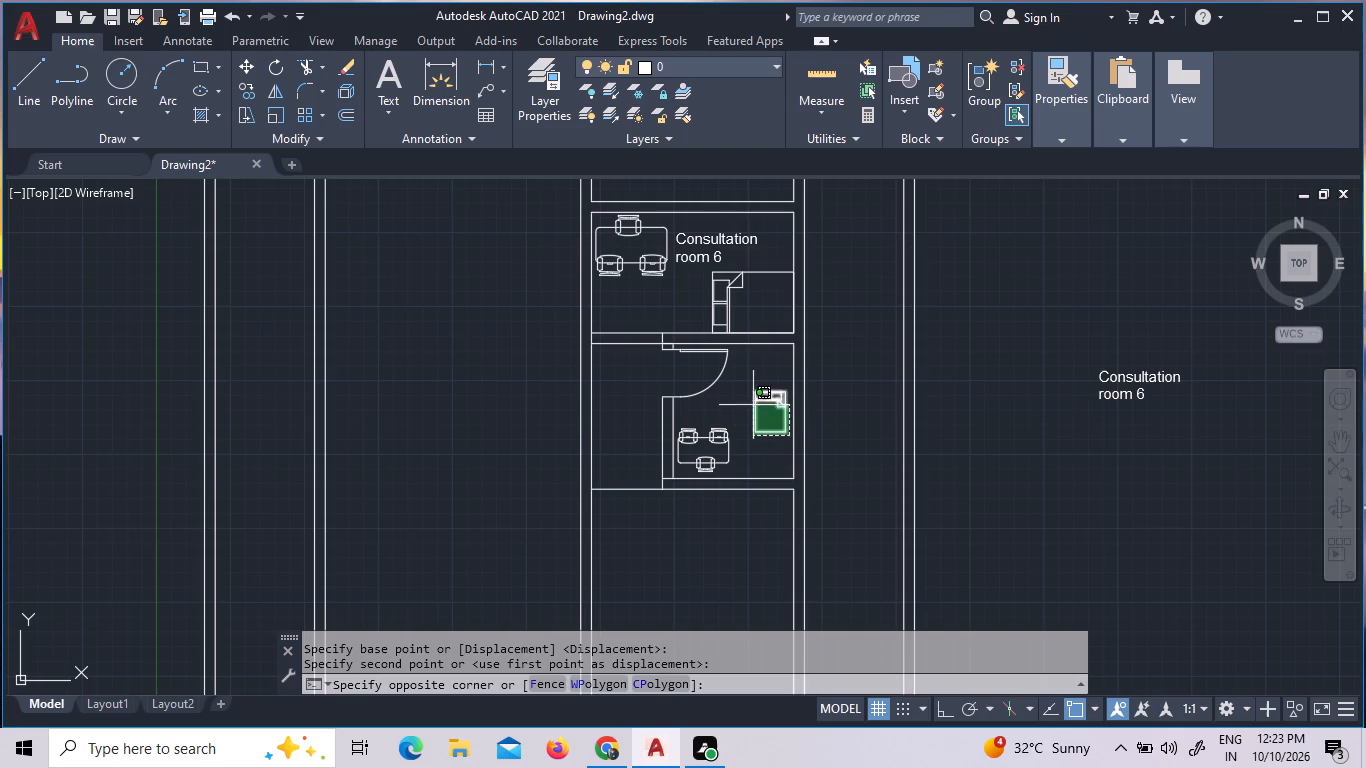
left_click(752, 392)
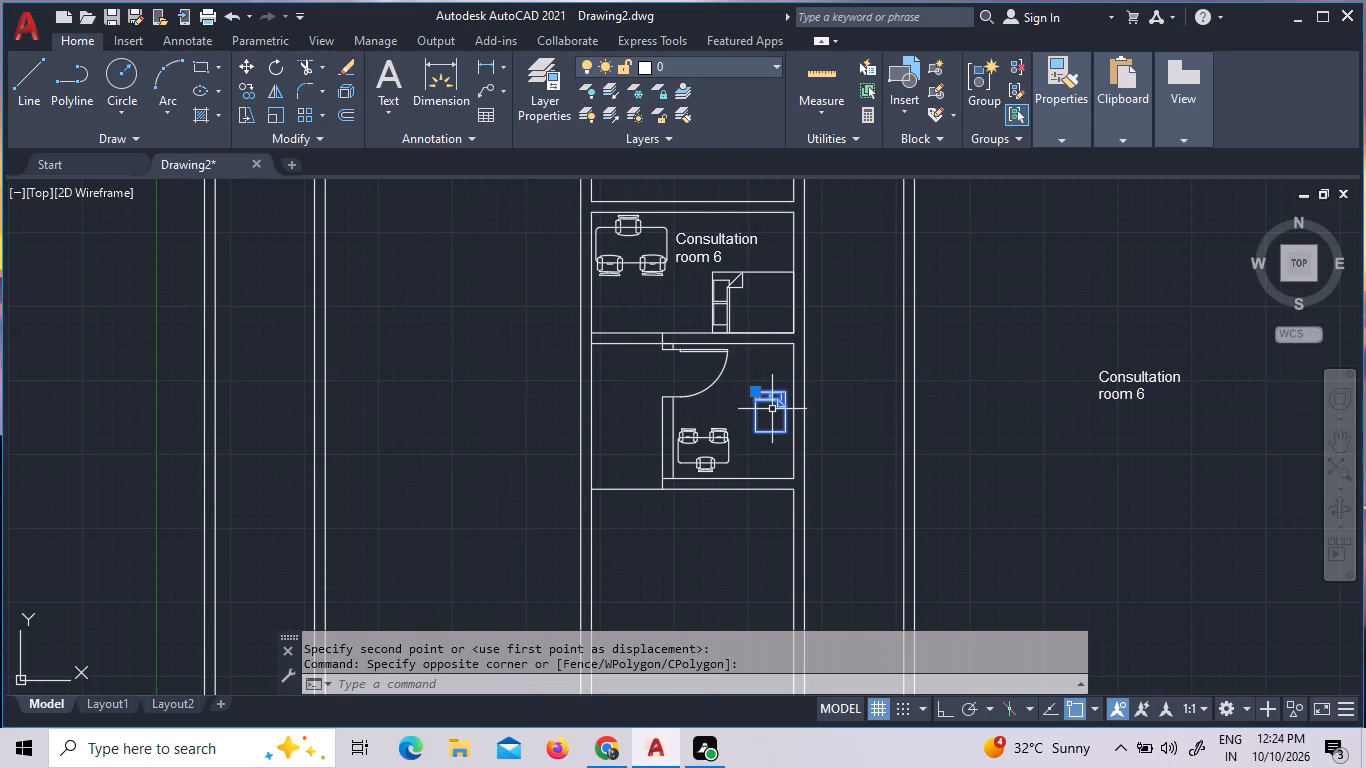
left_click(757, 391)
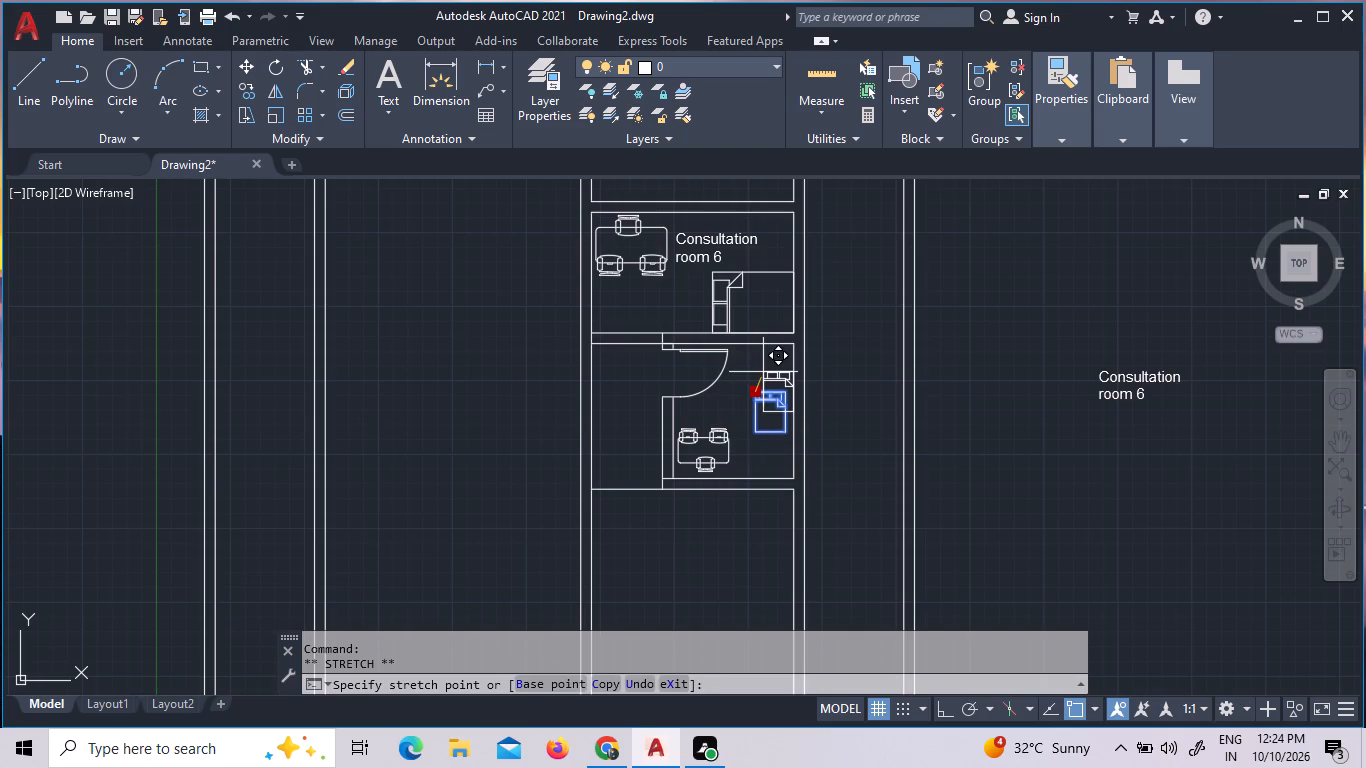
key("Escape")
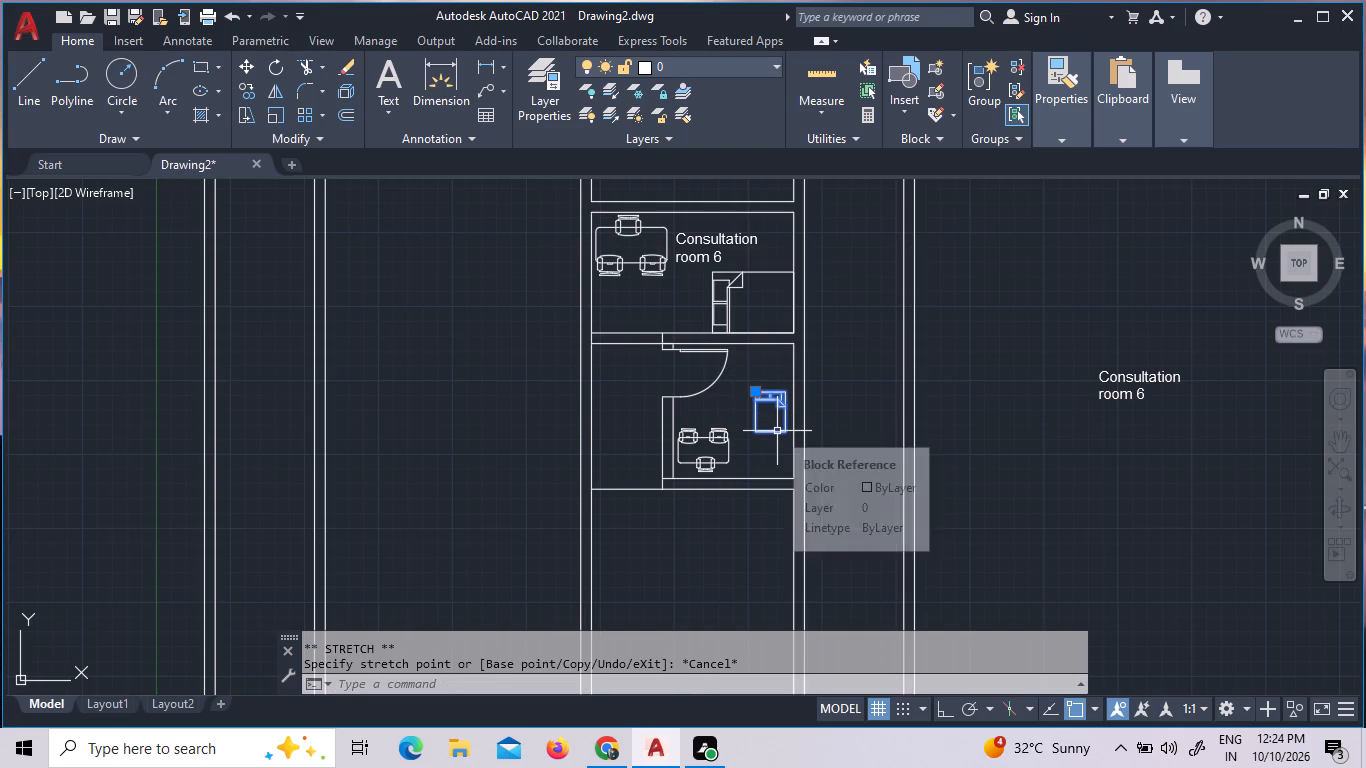
type("sc")
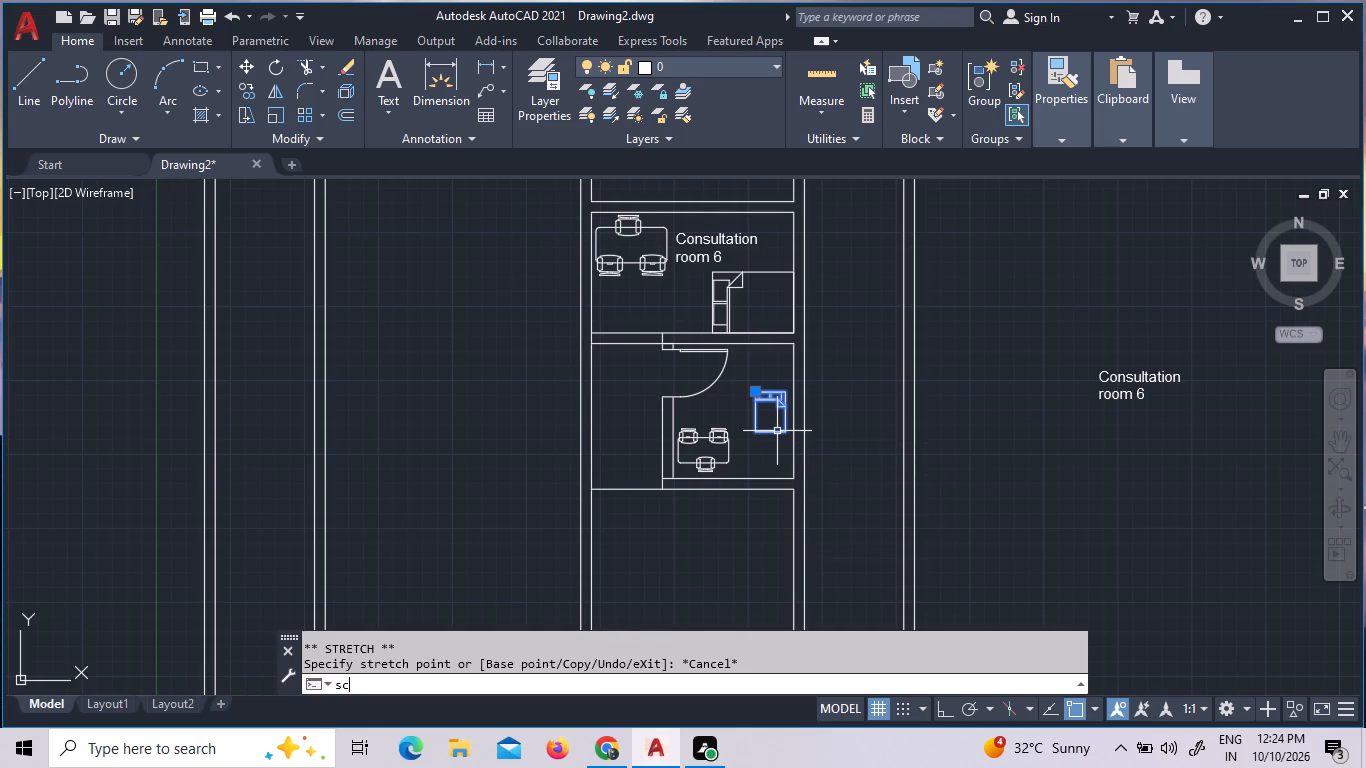
key("space")
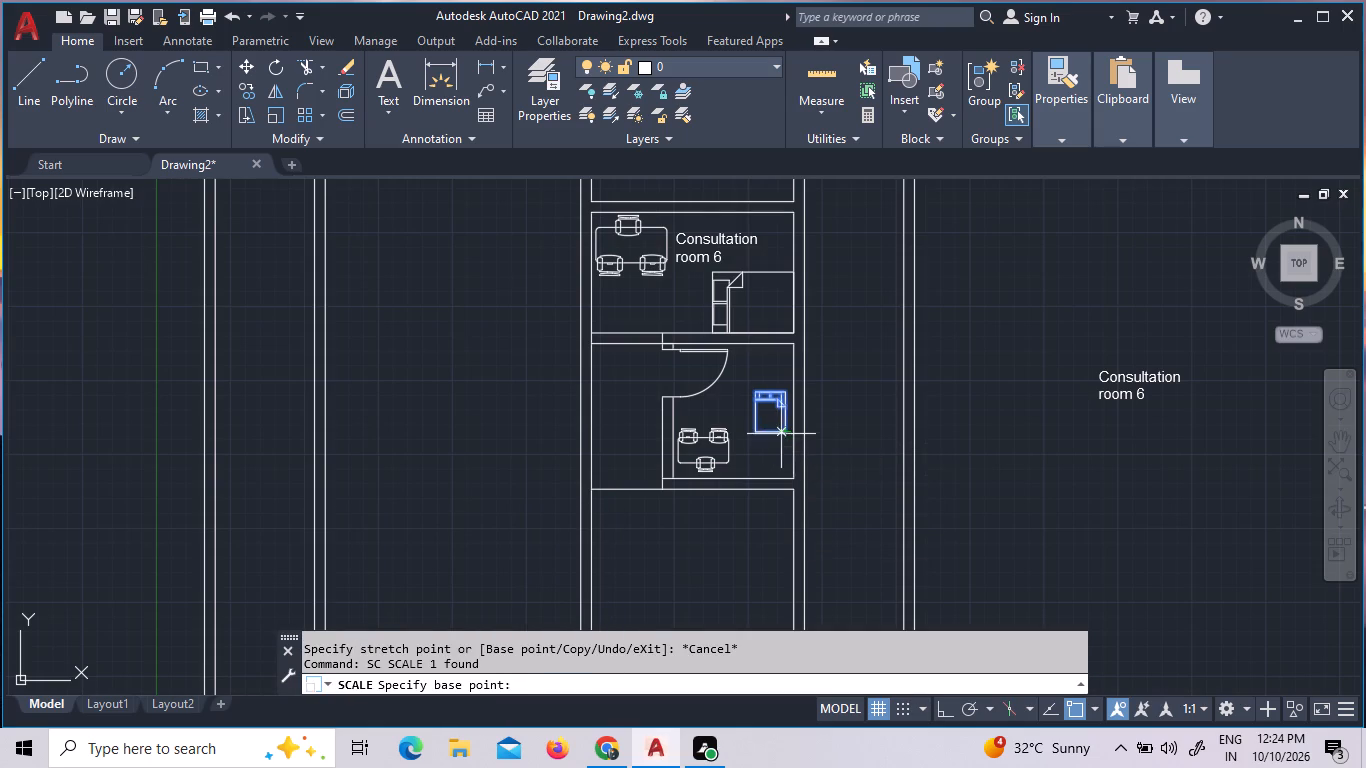
left_click(772, 431)
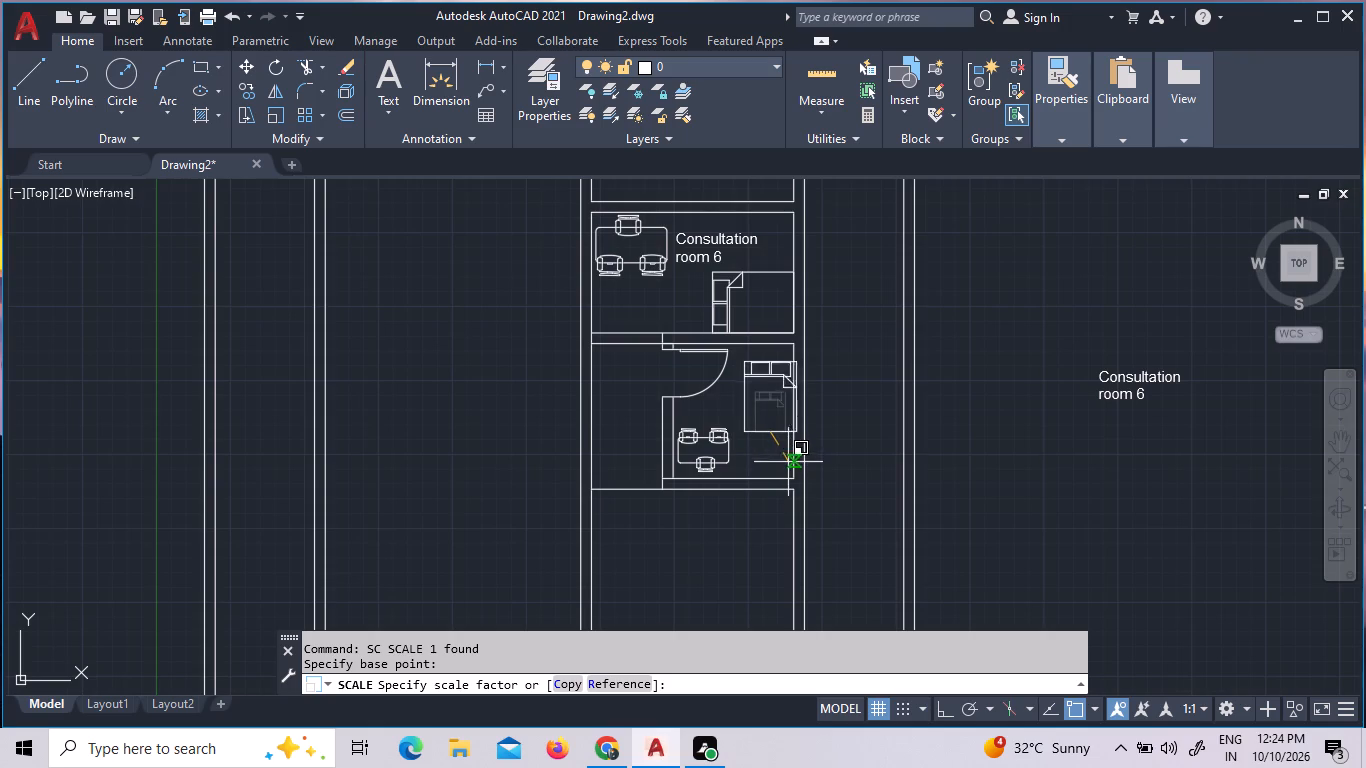
left_click(791, 459)
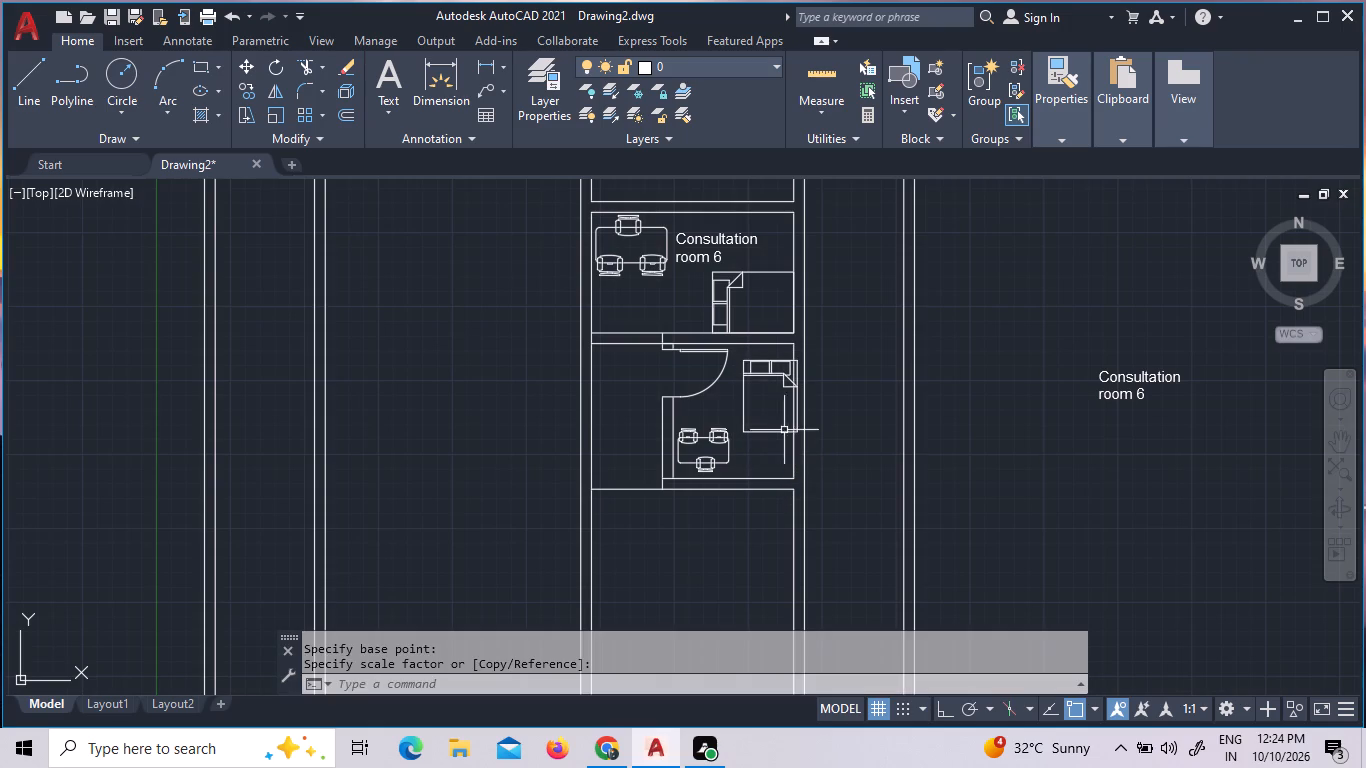
Move the enlarged bed down and slightly left so it fits inside the middle room against the right-hand wall.
left_click(781, 432)
right_click(778, 433)
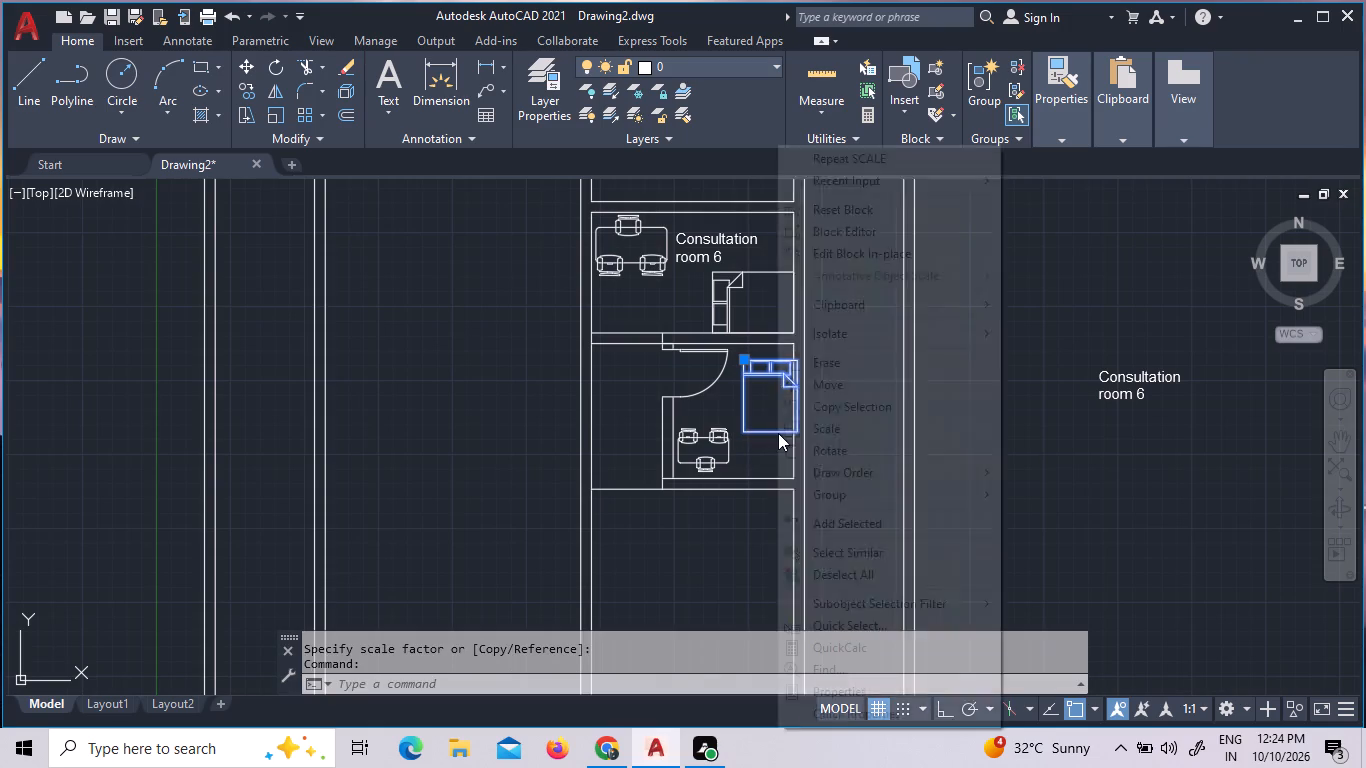
left_click(875, 386)
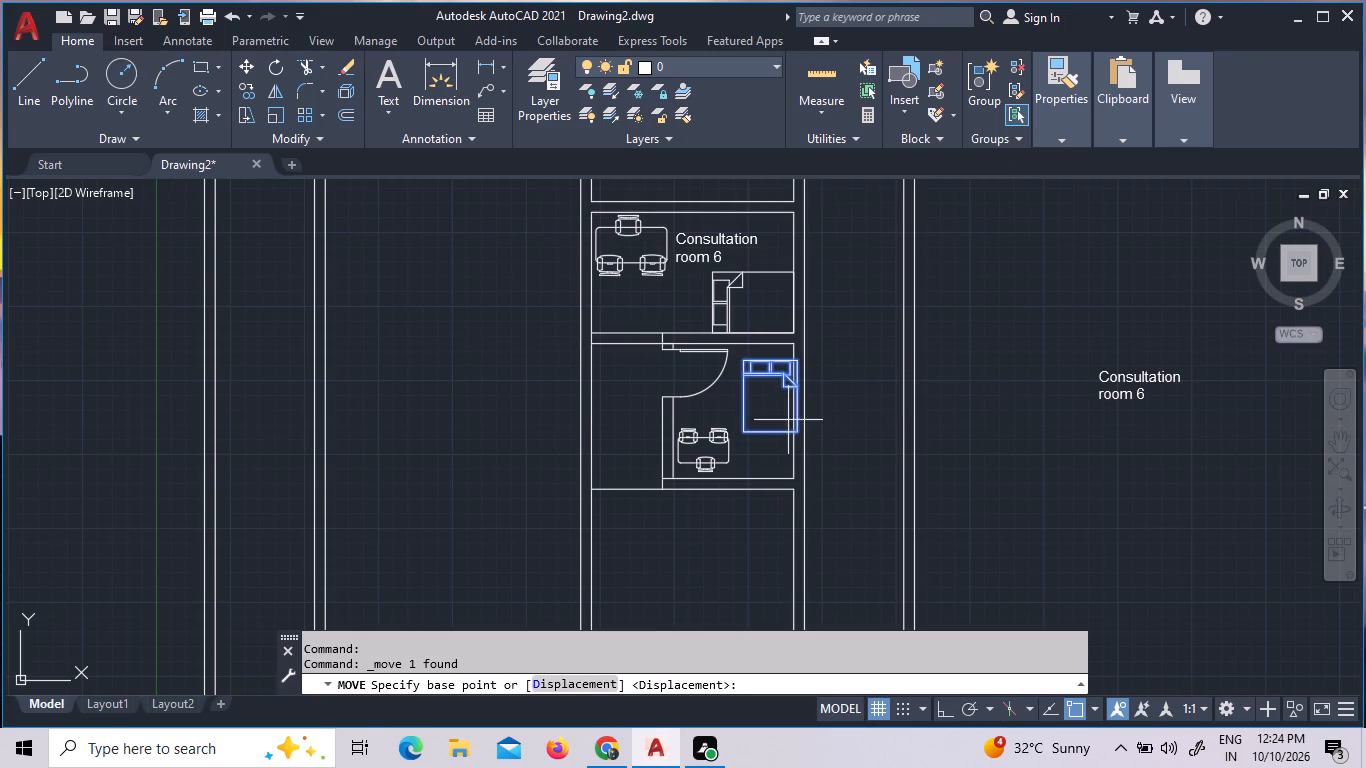
left_click(767, 431)
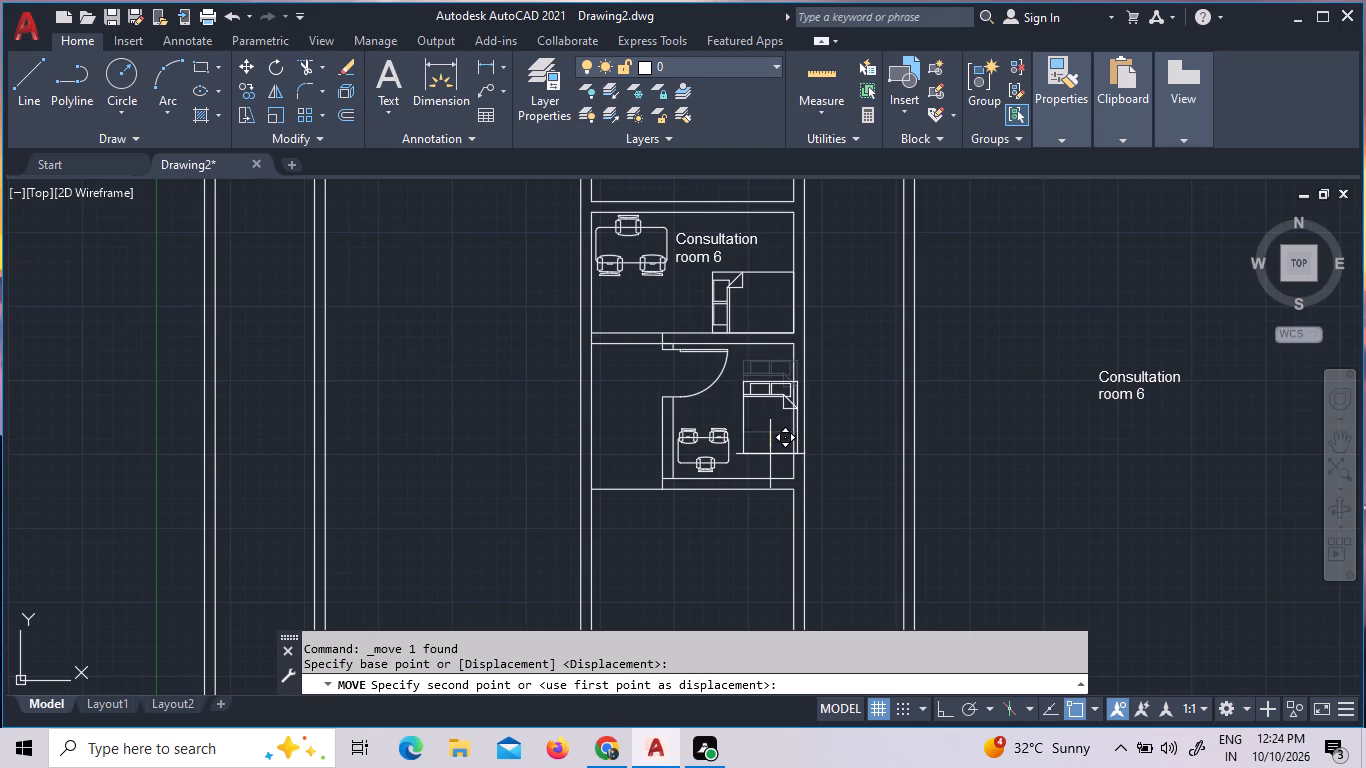
left_click(766, 452)
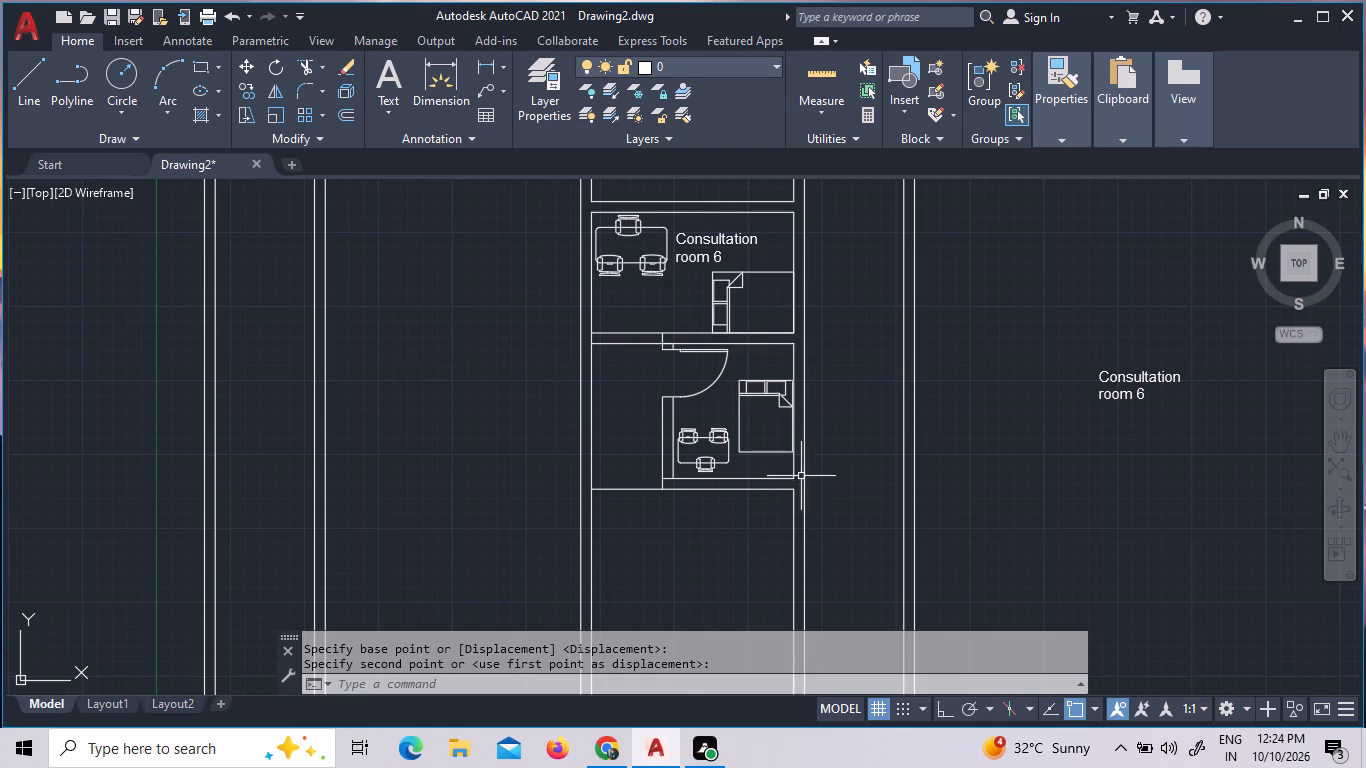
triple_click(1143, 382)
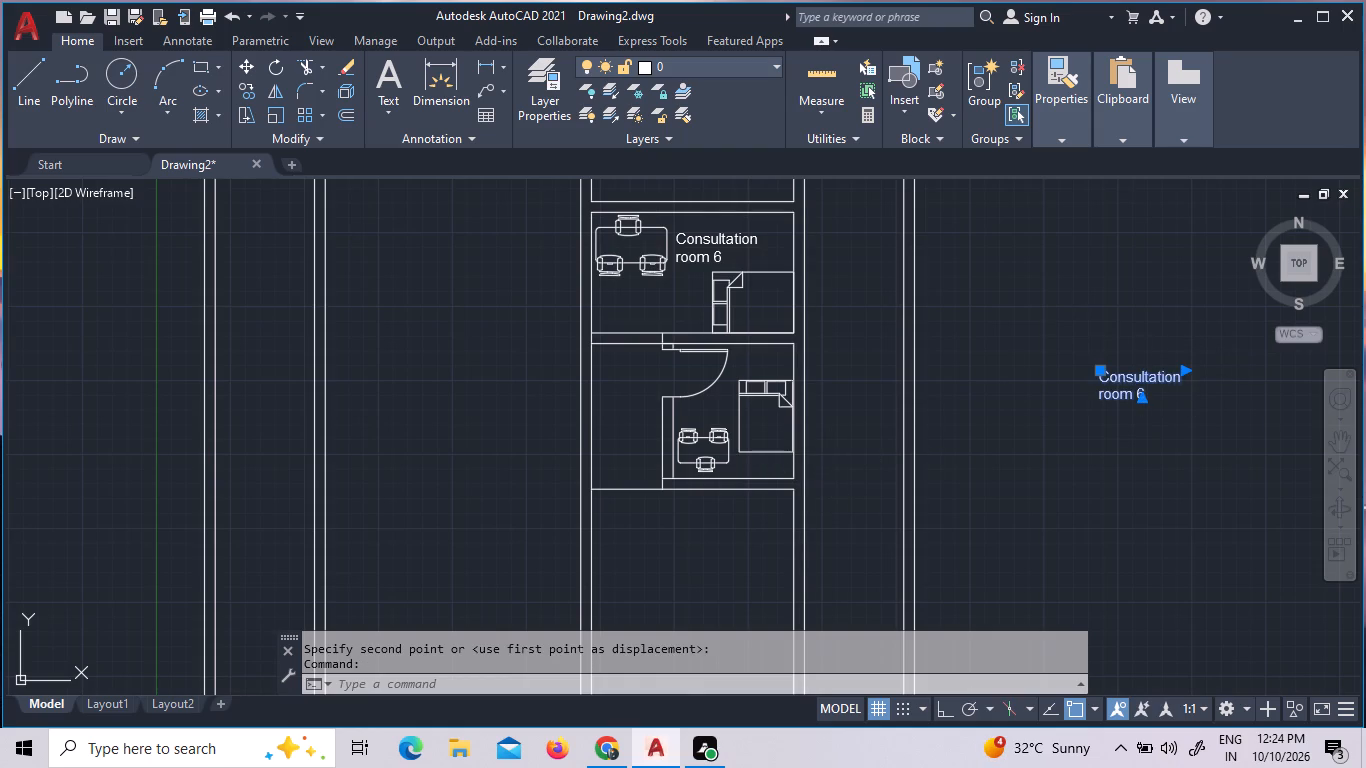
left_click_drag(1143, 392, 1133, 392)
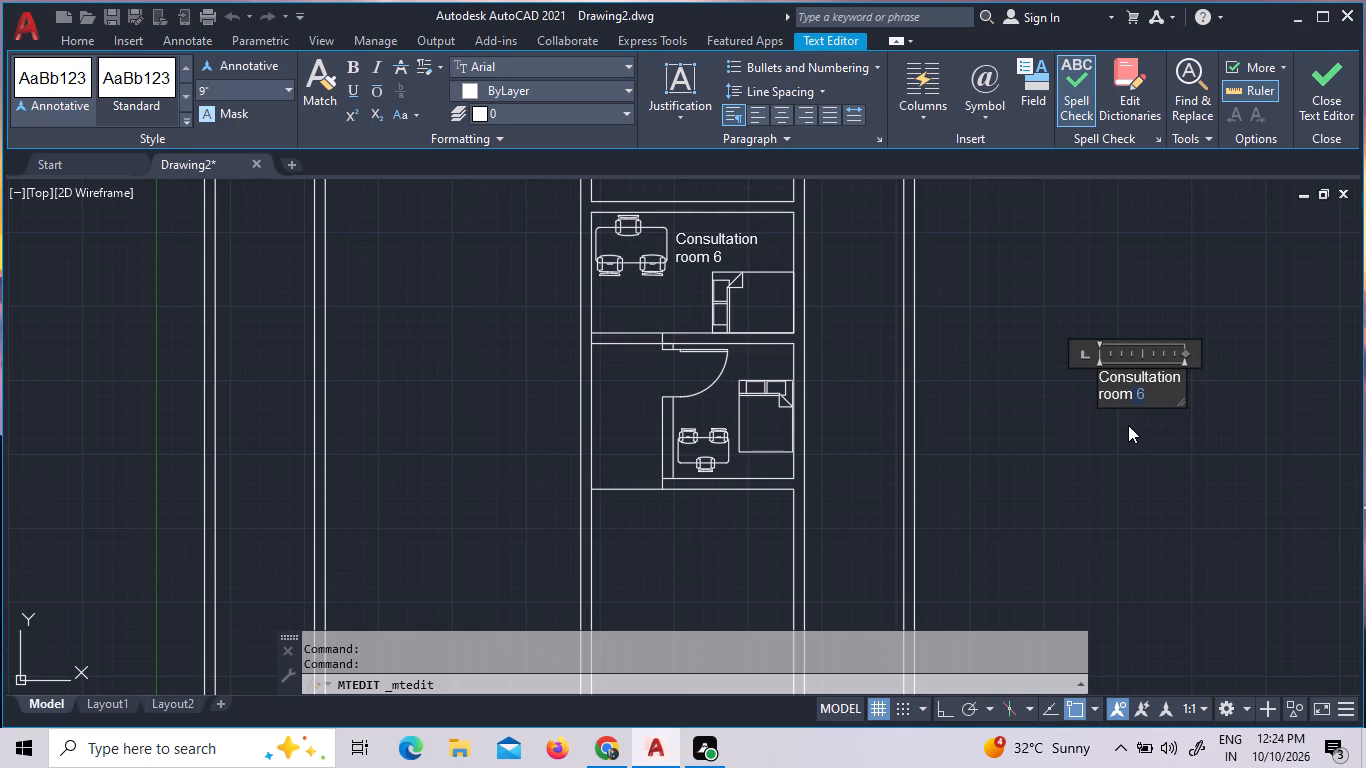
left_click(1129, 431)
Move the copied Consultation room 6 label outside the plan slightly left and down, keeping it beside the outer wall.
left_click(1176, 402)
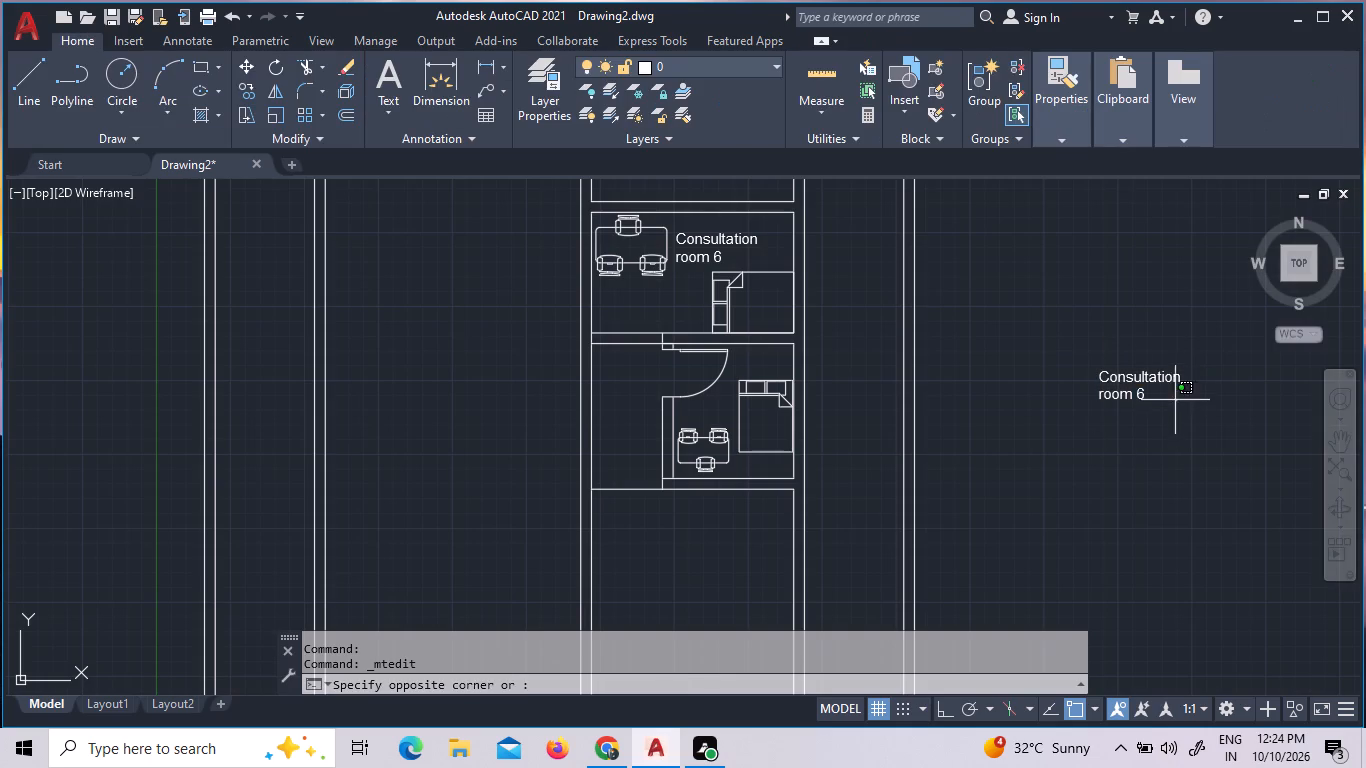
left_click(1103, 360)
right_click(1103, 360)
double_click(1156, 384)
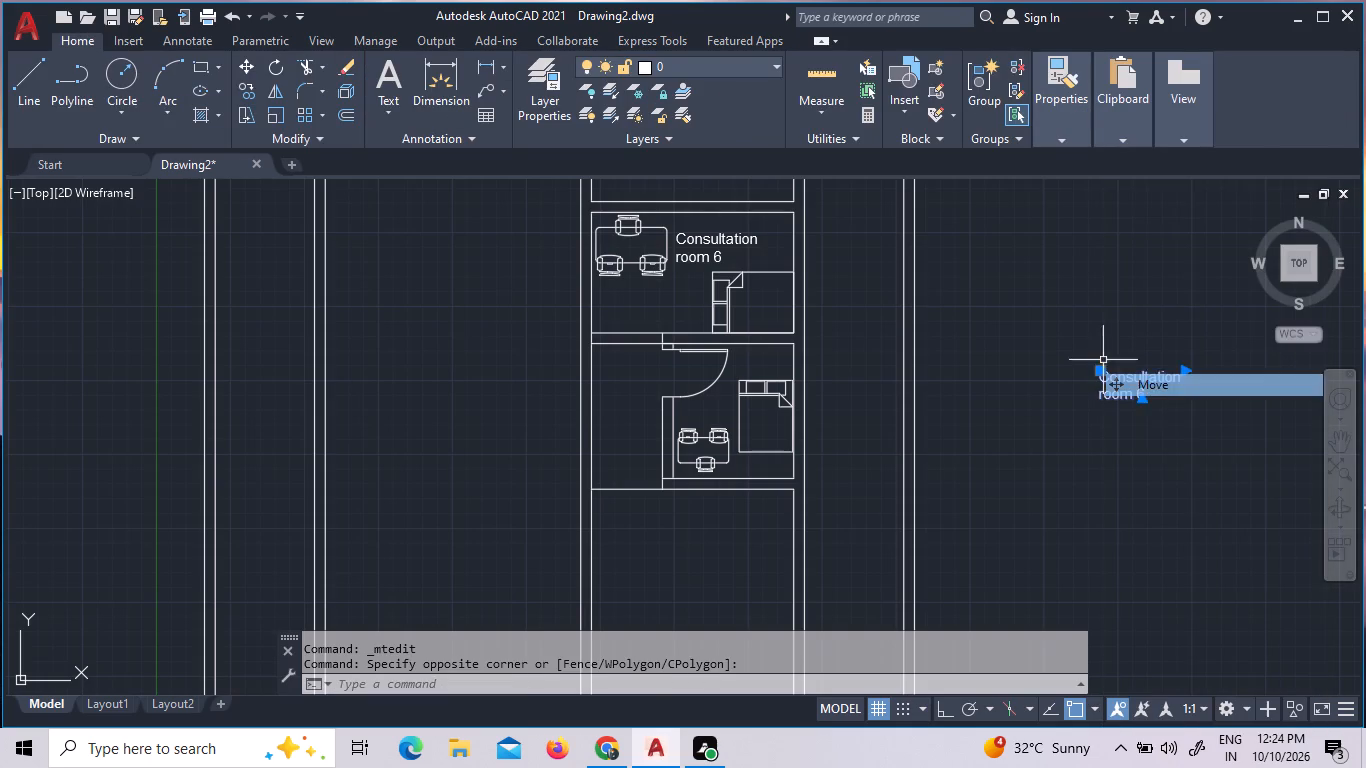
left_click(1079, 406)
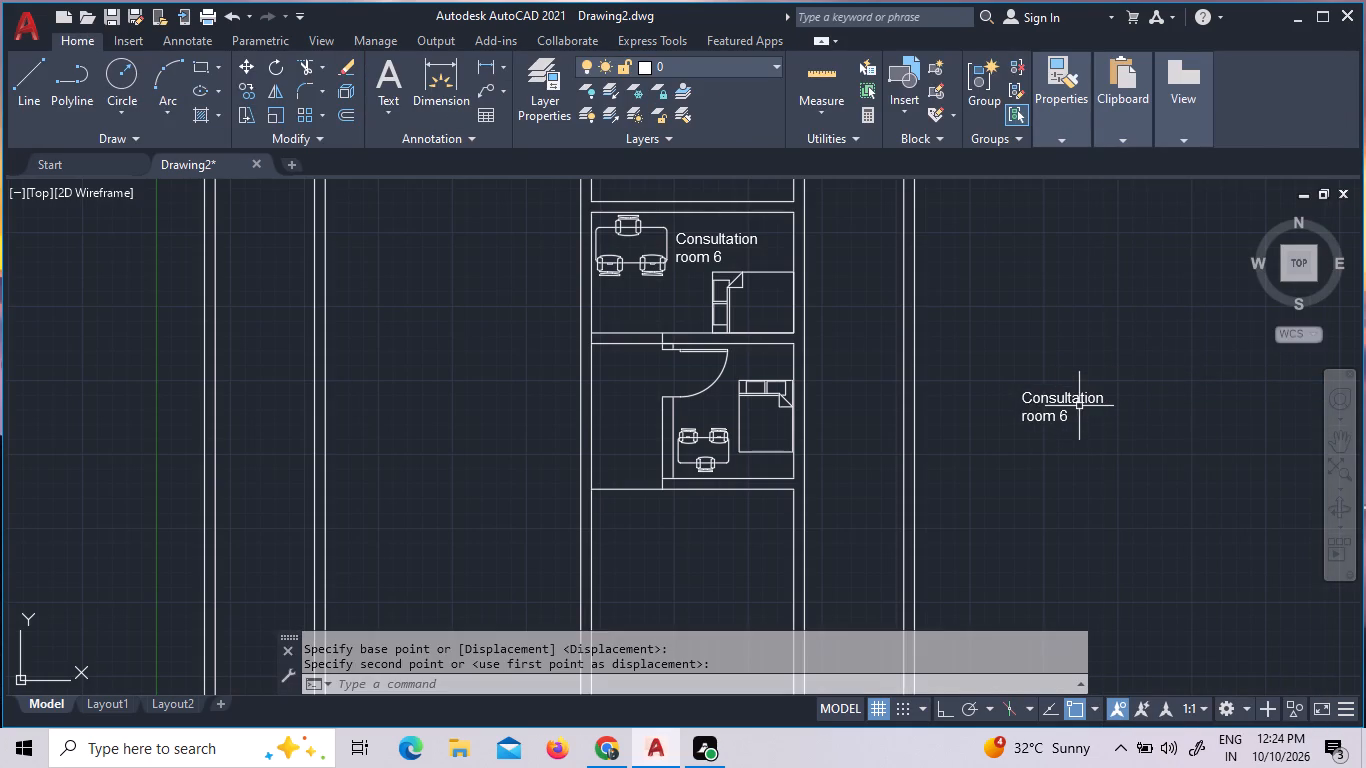
Change the copied label outside the plan to read "Consultation room1".
triple_click(1061, 421)
double_click(1061, 421)
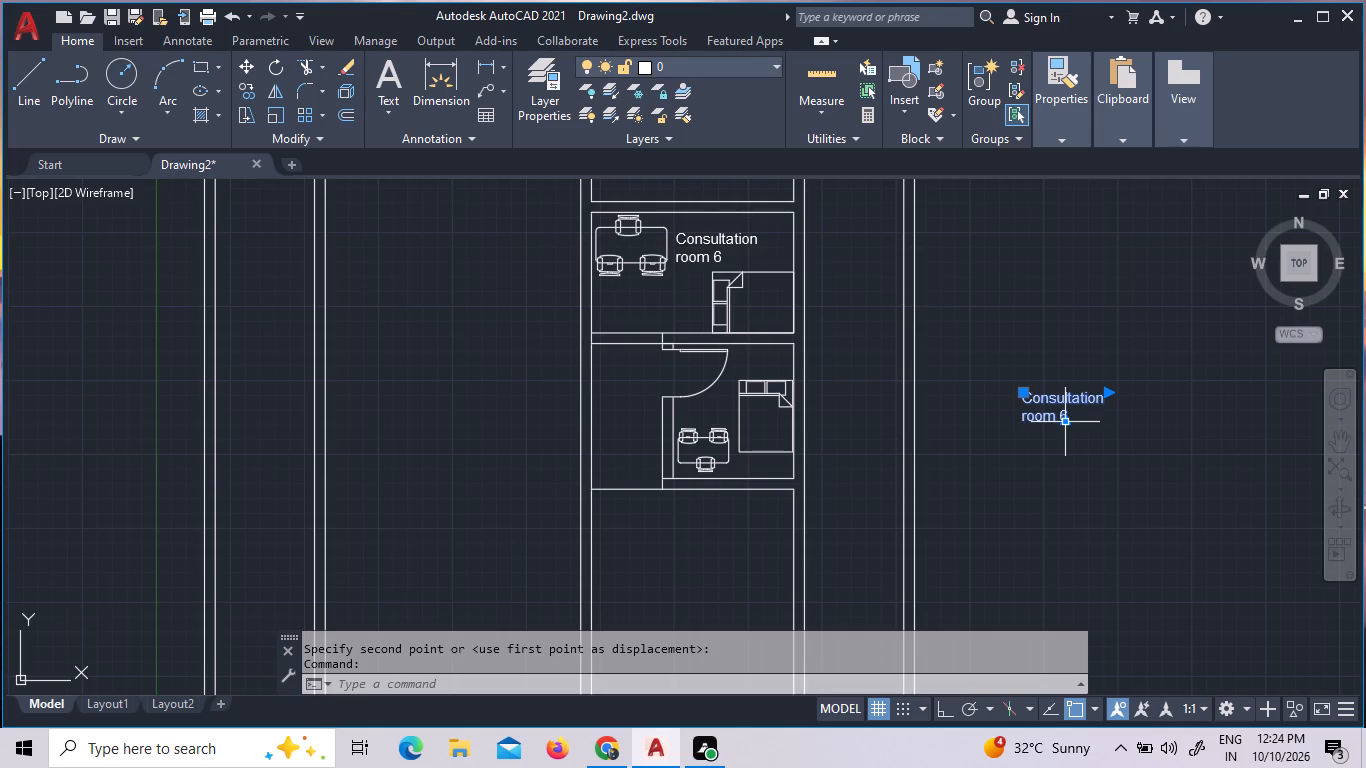
left_click(1061, 421)
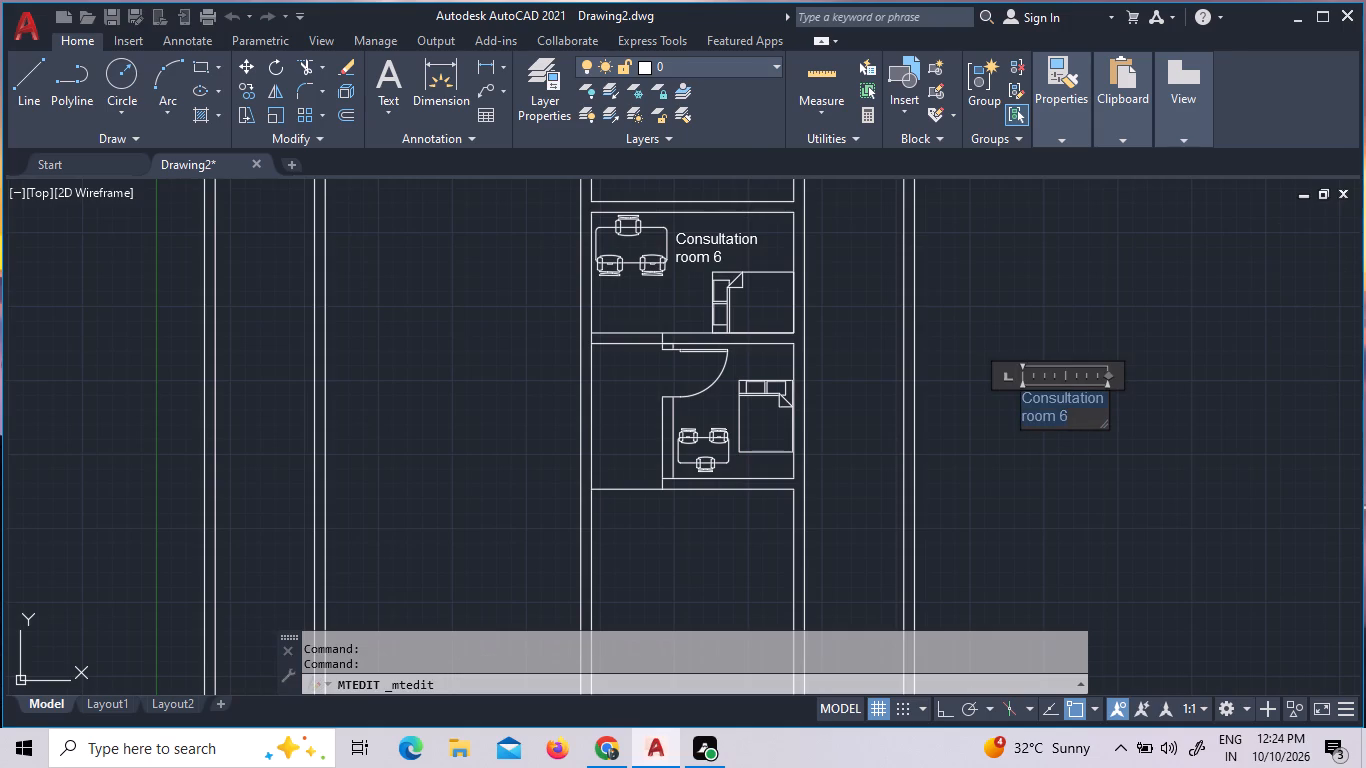
left_click(1084, 419)
left_click_drag(1084, 419, 1055, 420)
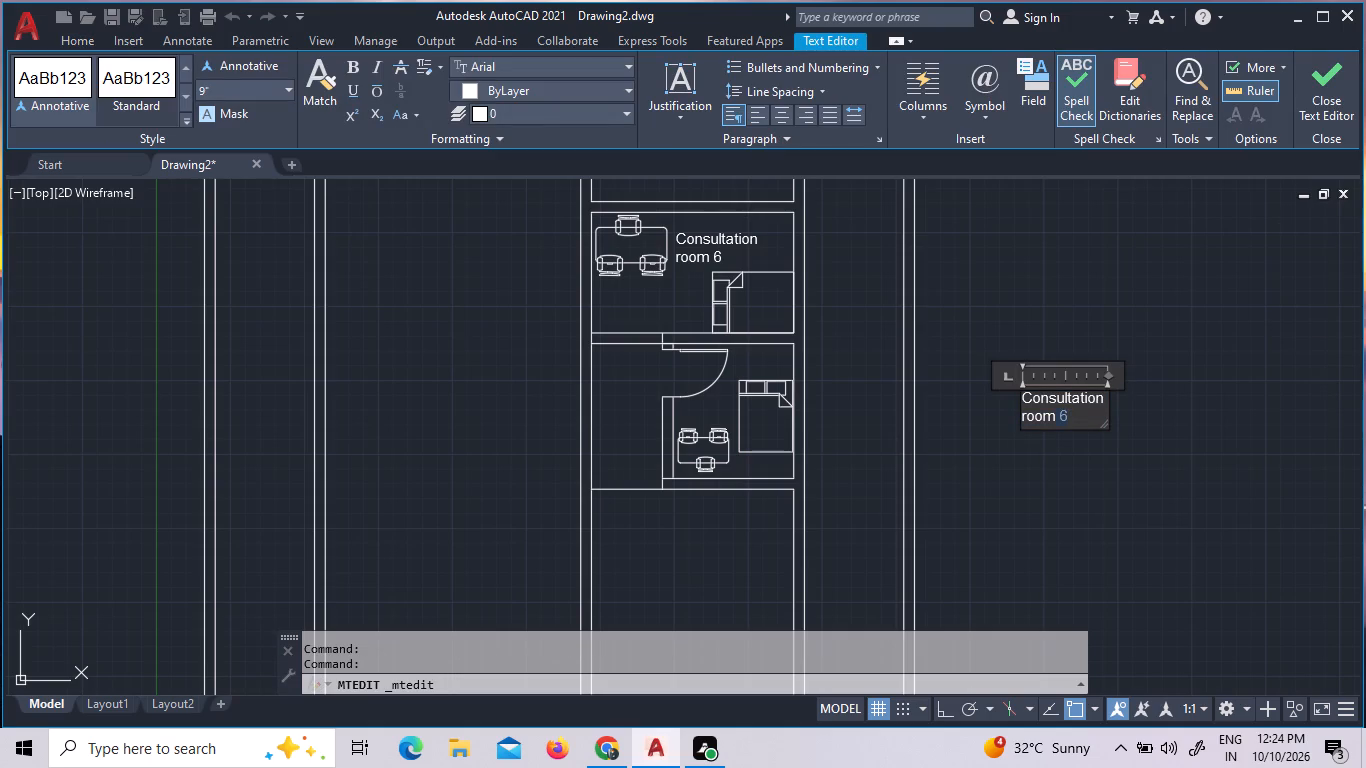
key("1")
key("Return")
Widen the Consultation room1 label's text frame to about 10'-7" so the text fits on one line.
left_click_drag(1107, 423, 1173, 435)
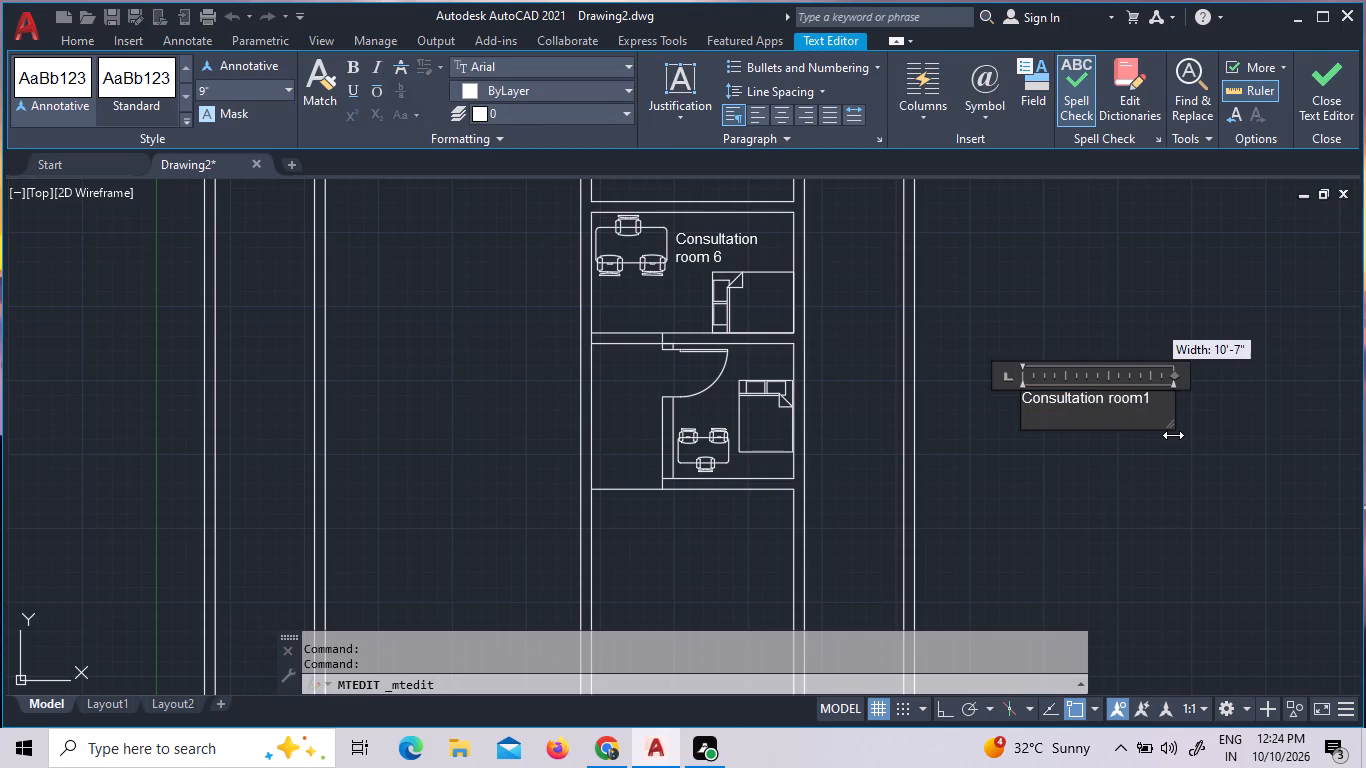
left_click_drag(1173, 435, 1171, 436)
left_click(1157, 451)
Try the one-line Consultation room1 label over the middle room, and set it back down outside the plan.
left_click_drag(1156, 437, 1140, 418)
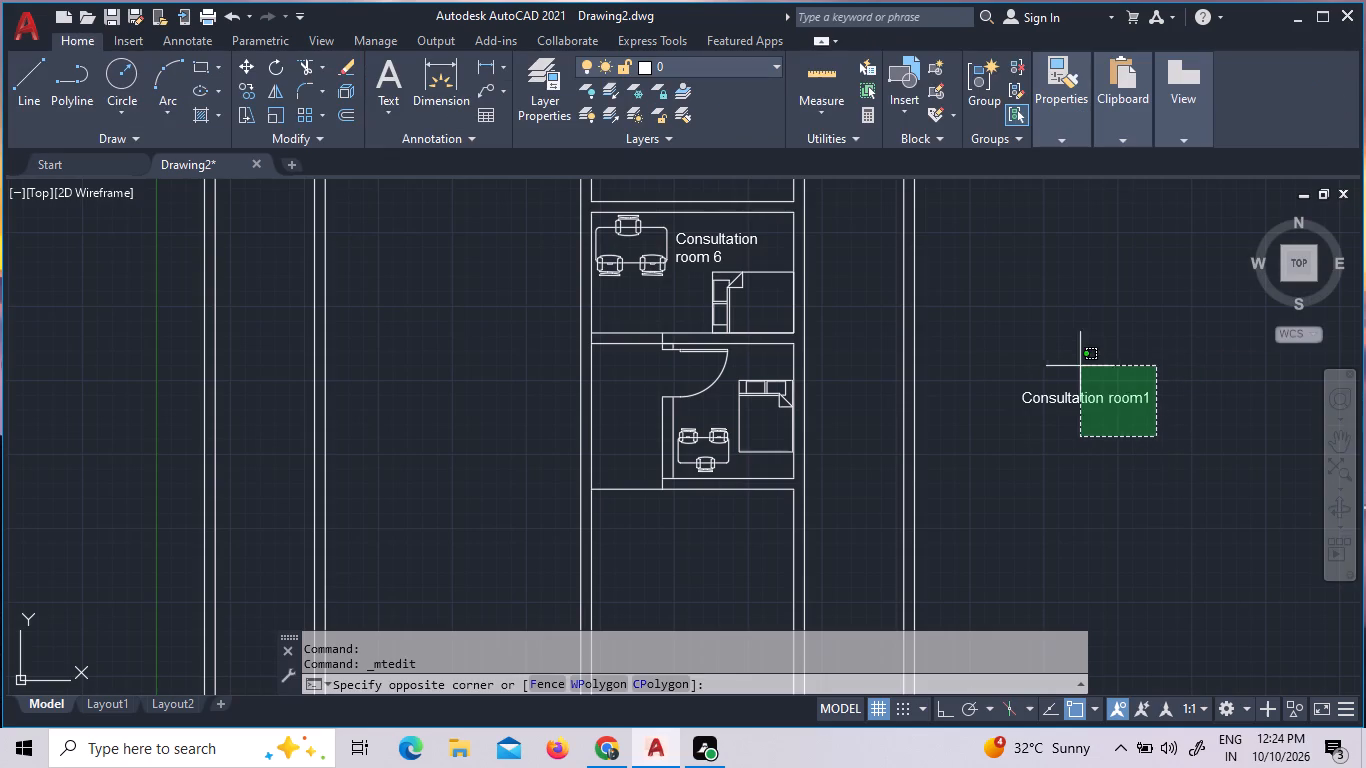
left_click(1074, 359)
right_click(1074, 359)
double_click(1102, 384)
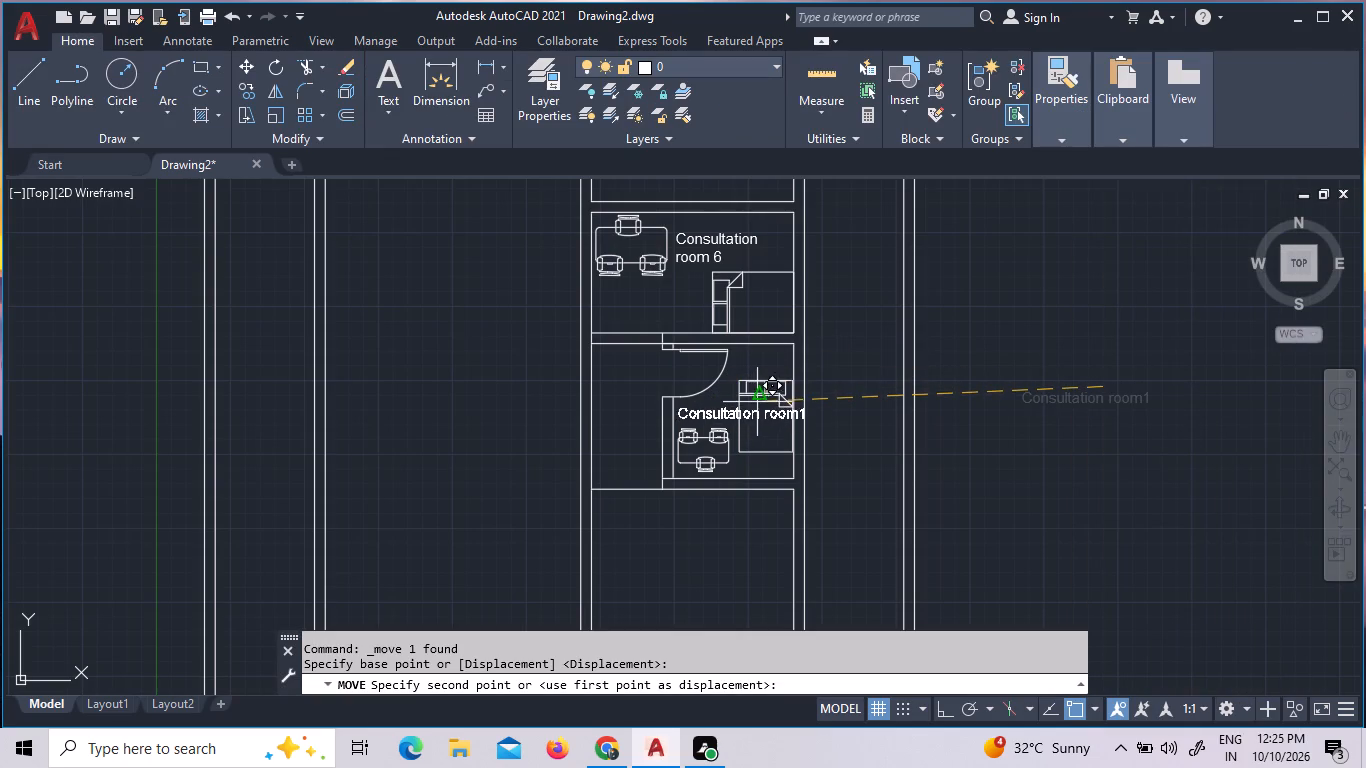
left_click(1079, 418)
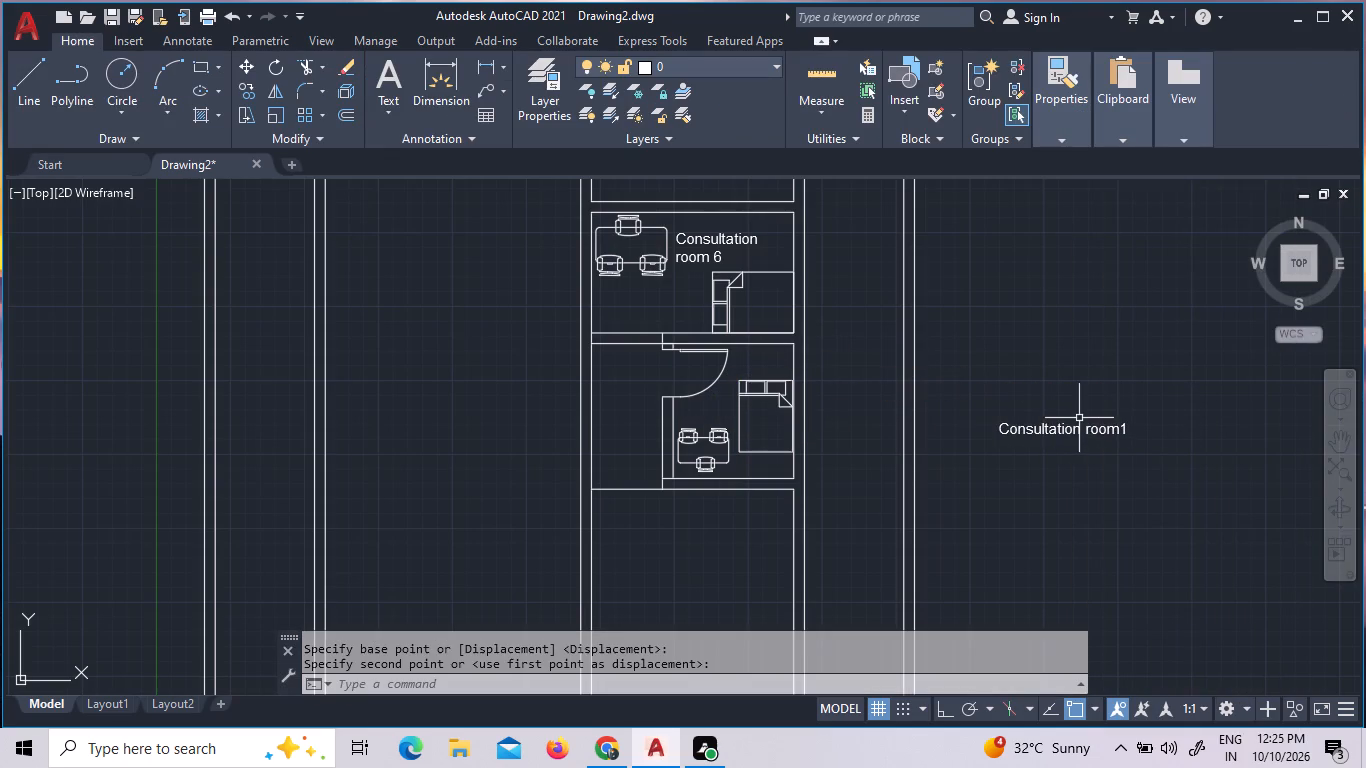
Narrow the Consultation room1 label's text frame to about 5'-8" so the text wraps onto two lines.
left_click(1111, 448)
left_click(1024, 414)
triple_click(1031, 426)
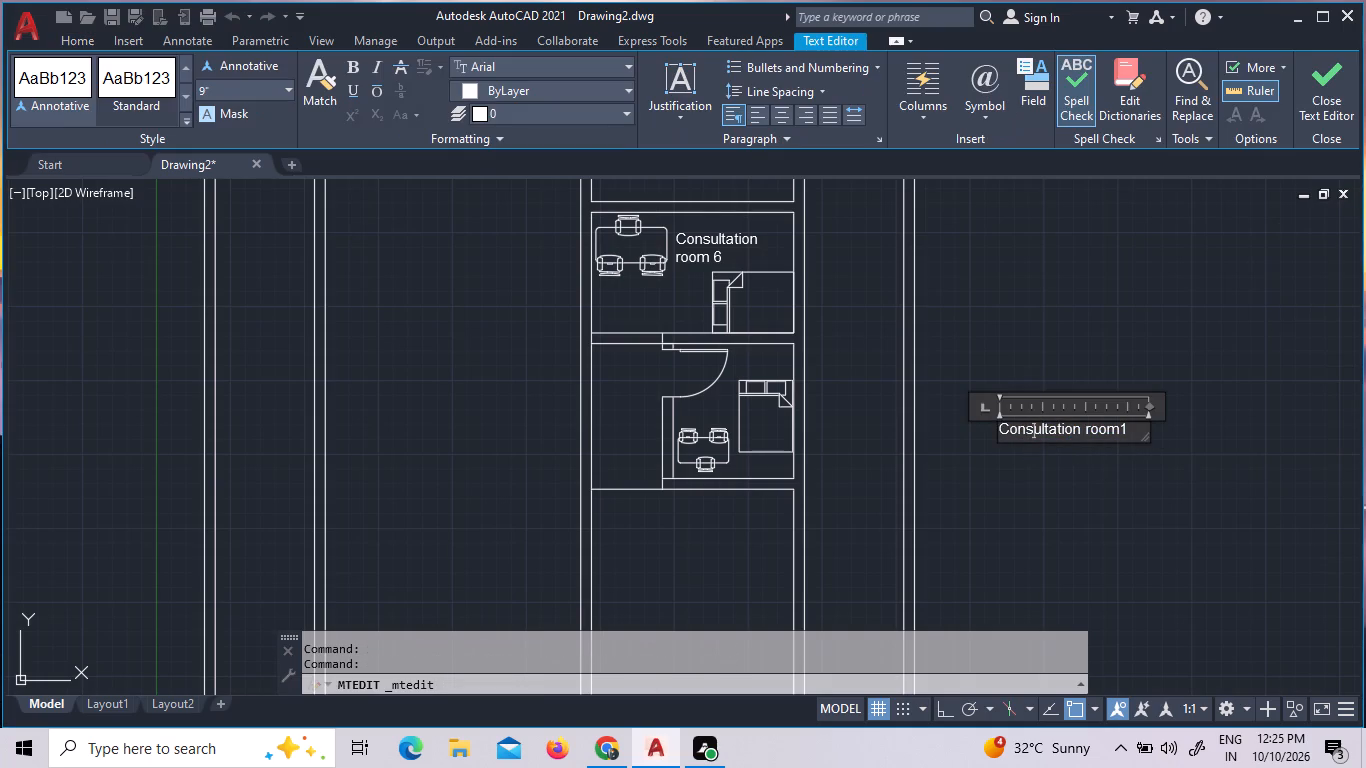
left_click_drag(1149, 430, 1081, 455)
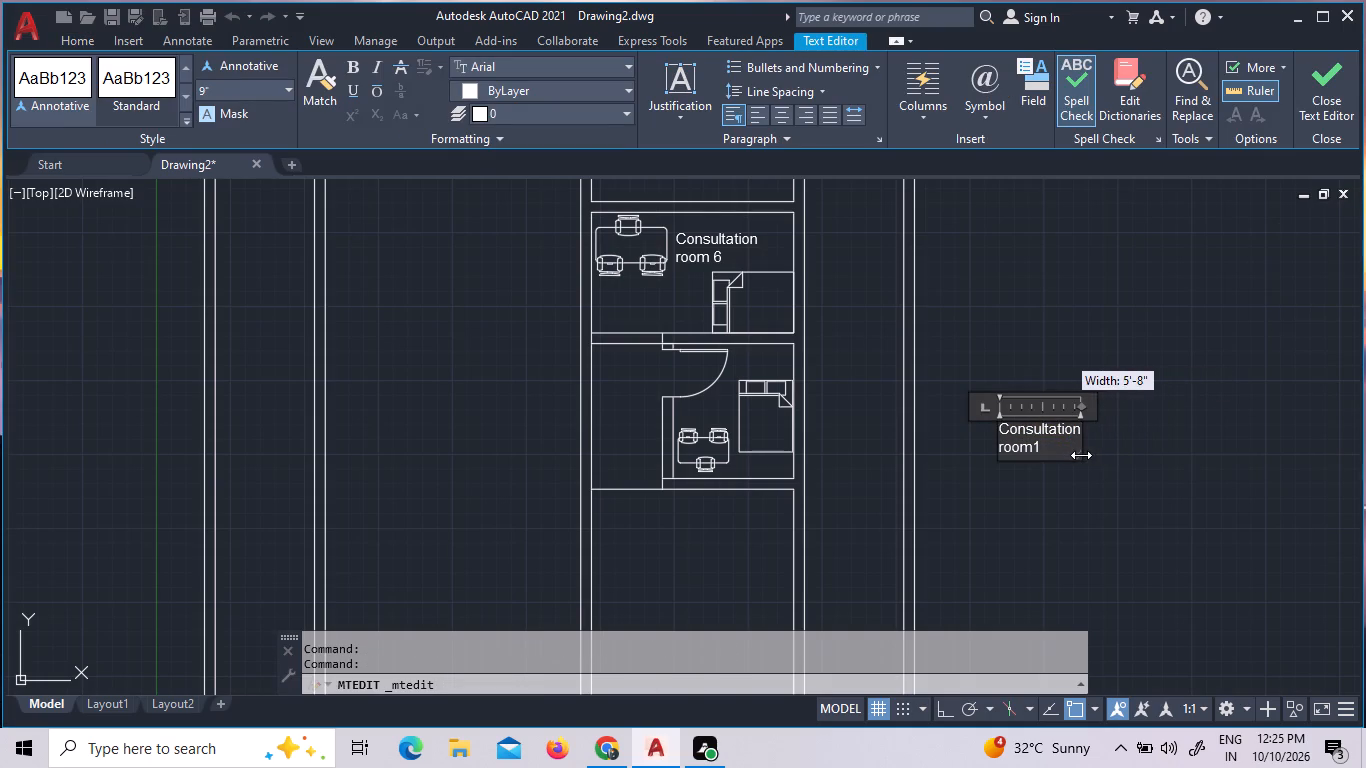
left_click_drag(1081, 455, 1074, 455)
left_click(1122, 455)
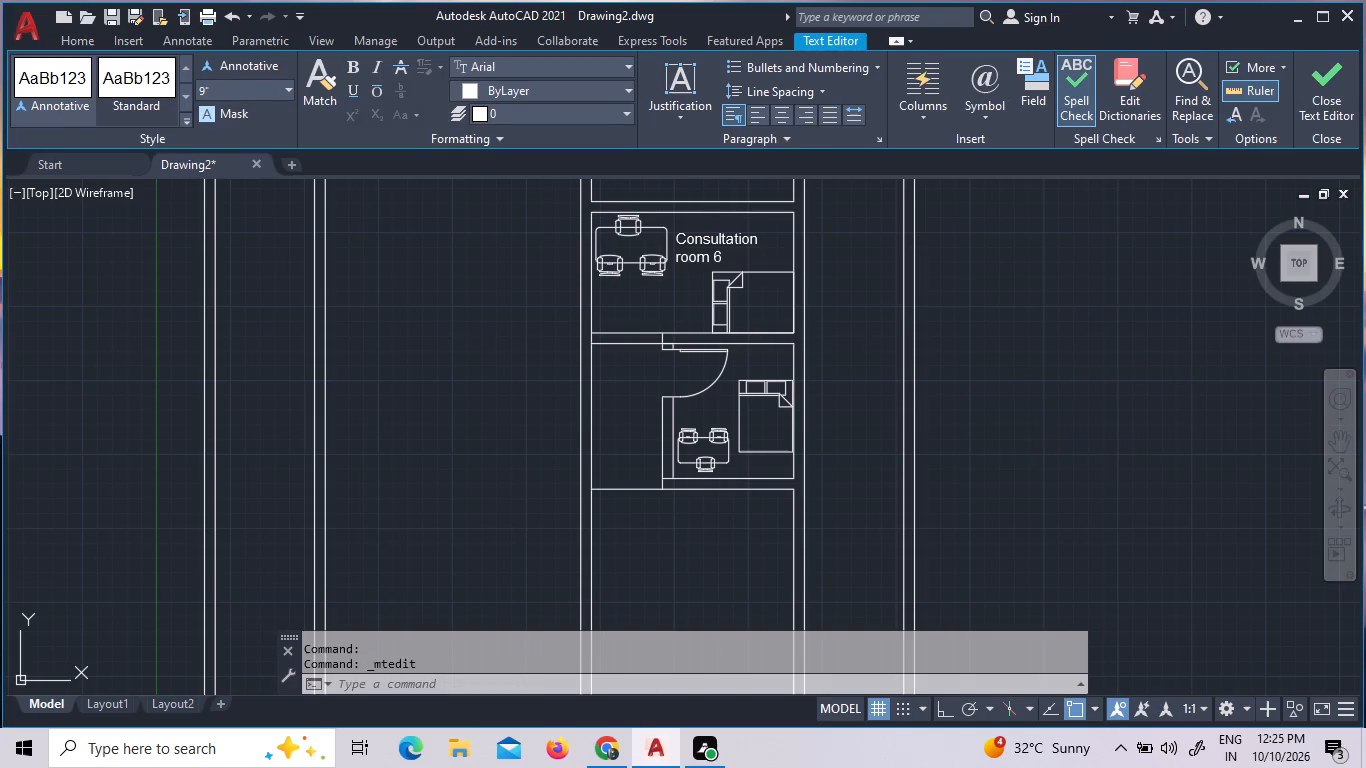
Move the two-line Consultation room1 label into the middle room, between the door swing and the desk.
left_click(1045, 449)
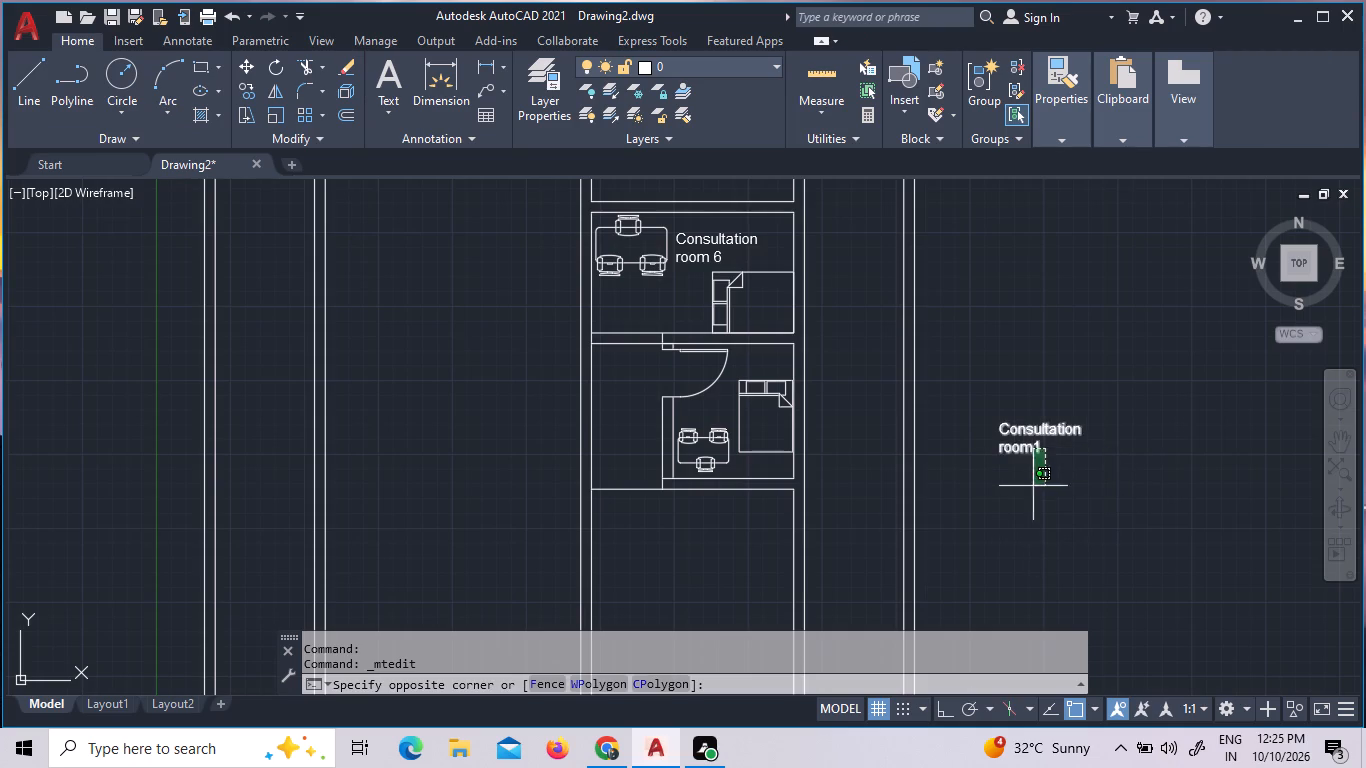
left_click(998, 431)
right_click(998, 431)
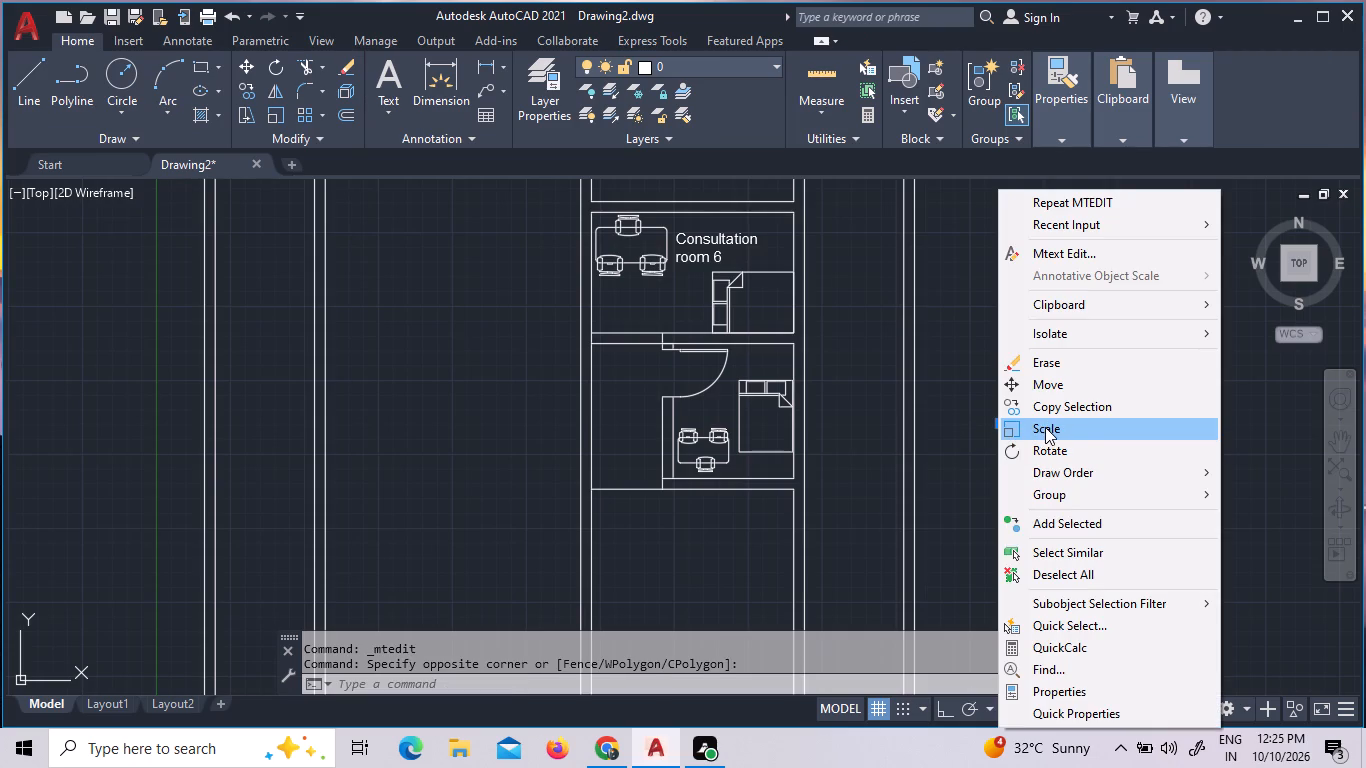
left_click(1055, 387)
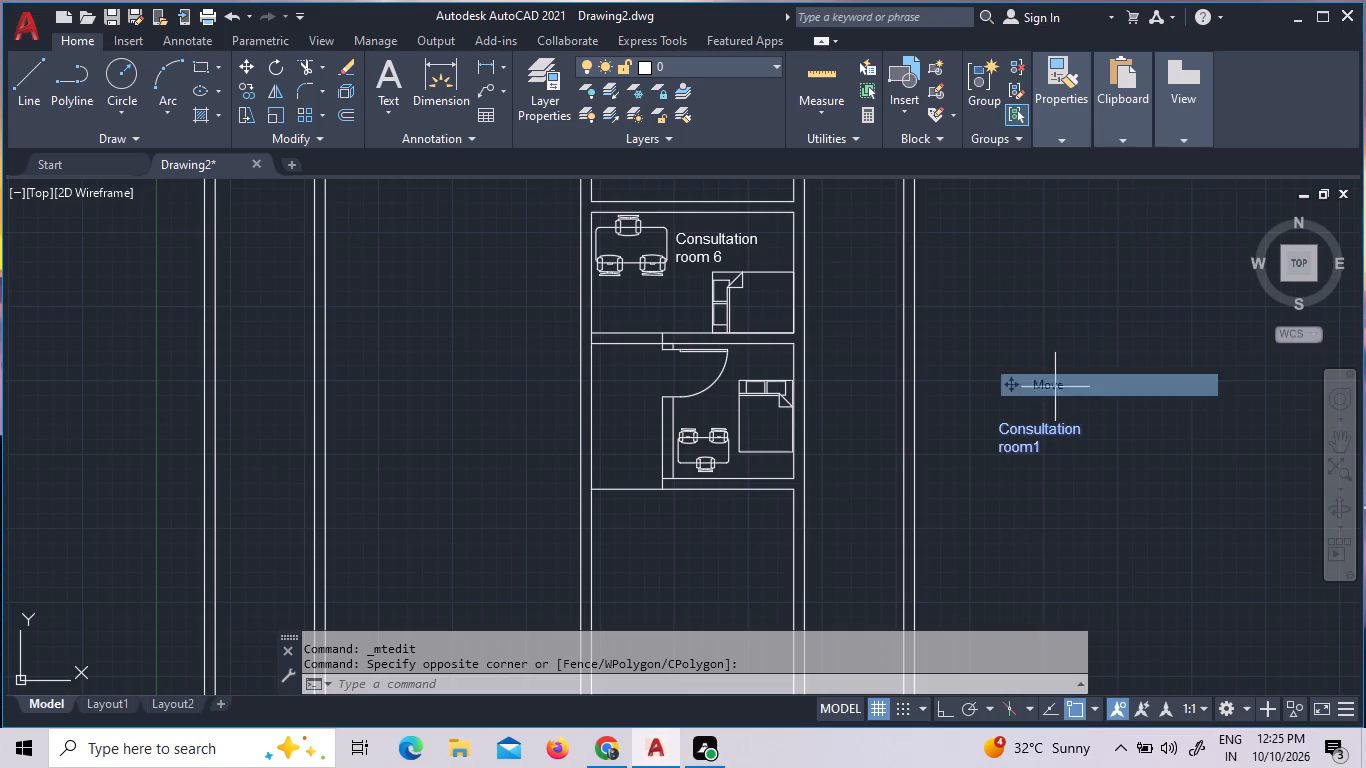
left_click(1055, 392)
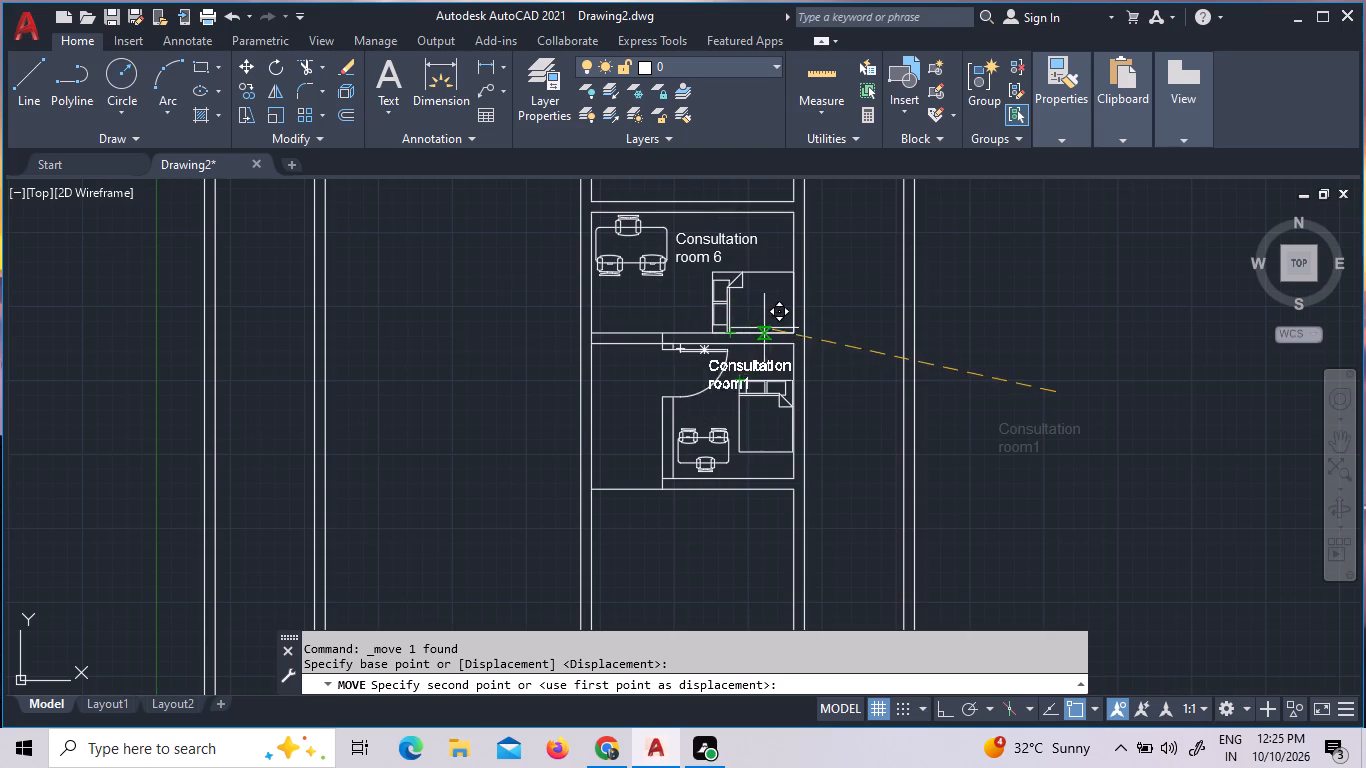
left_click(751, 363)
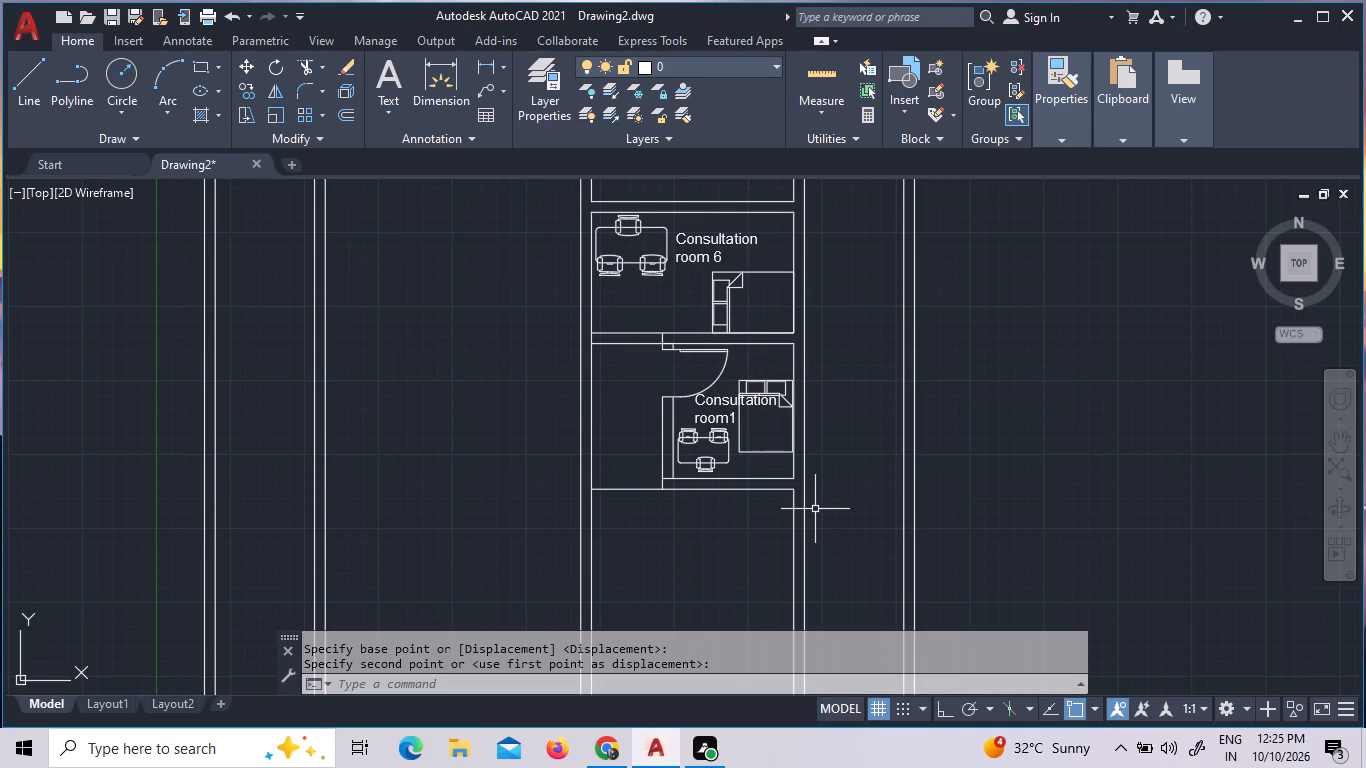
Move the middle room's desk and three chairs slightly down, closer to the lower wall.
left_click(739, 473)
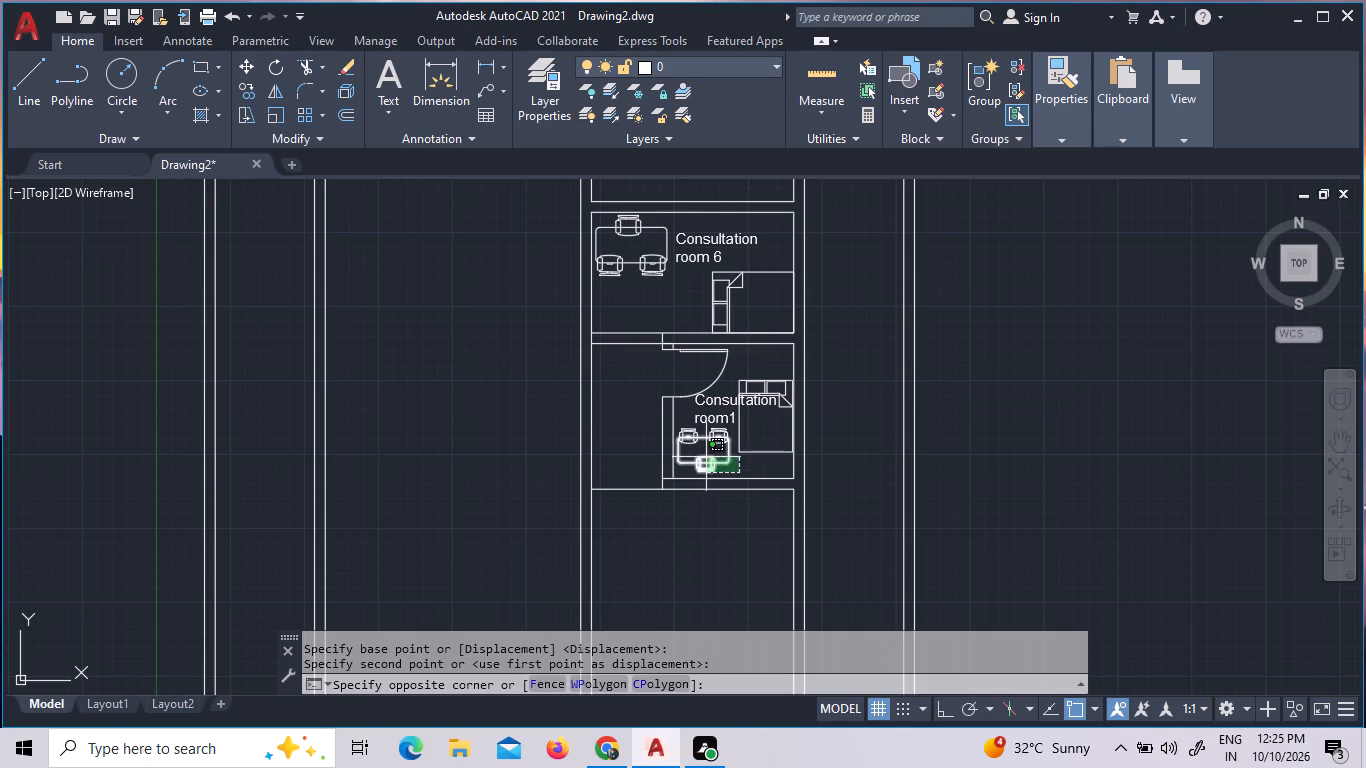
left_click(712, 462)
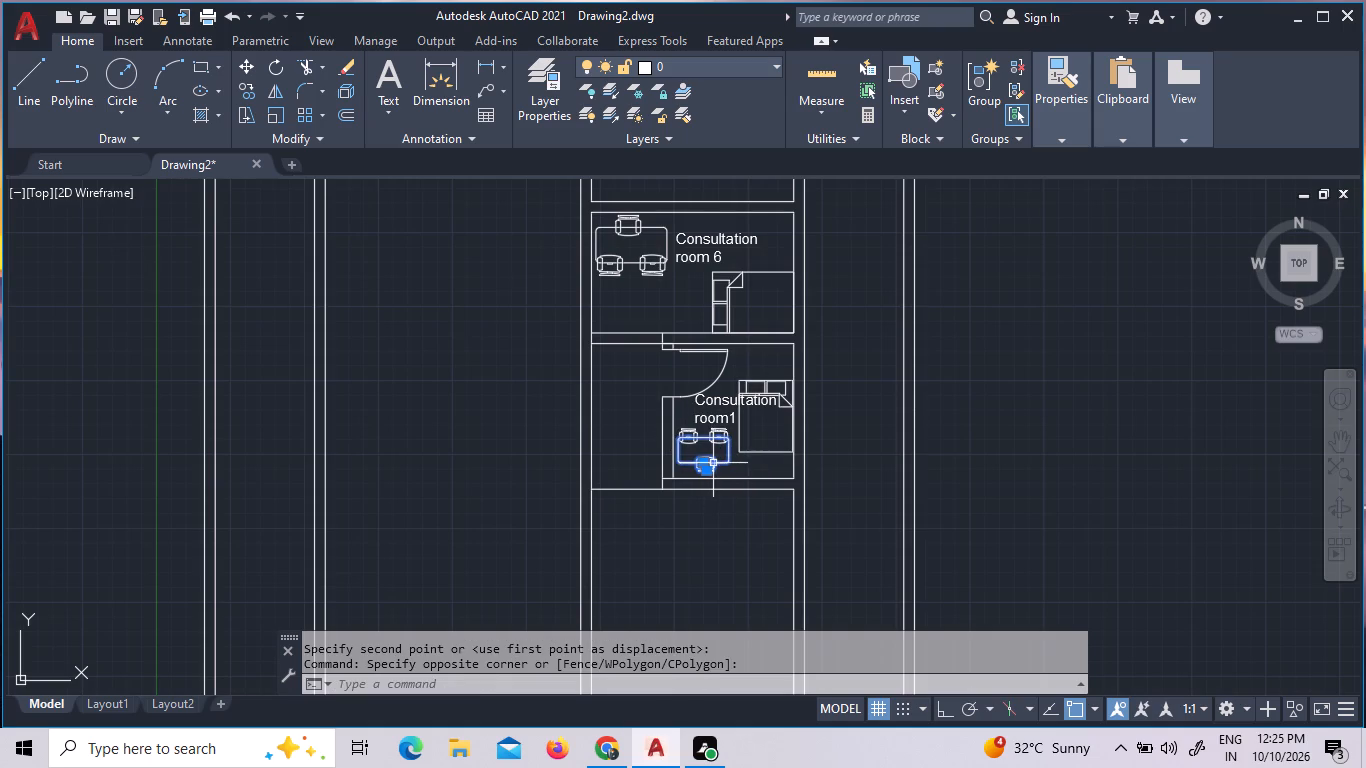
key("Escape")
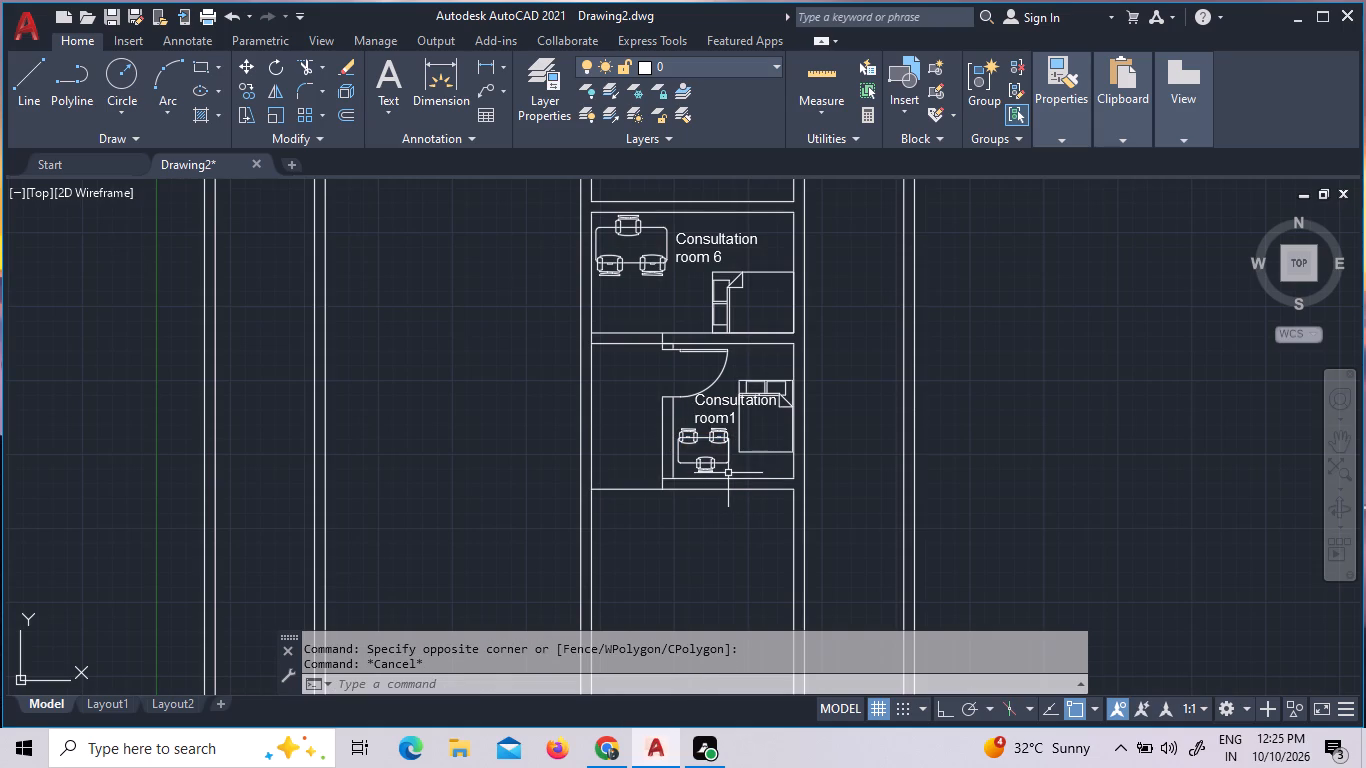
left_click(726, 473)
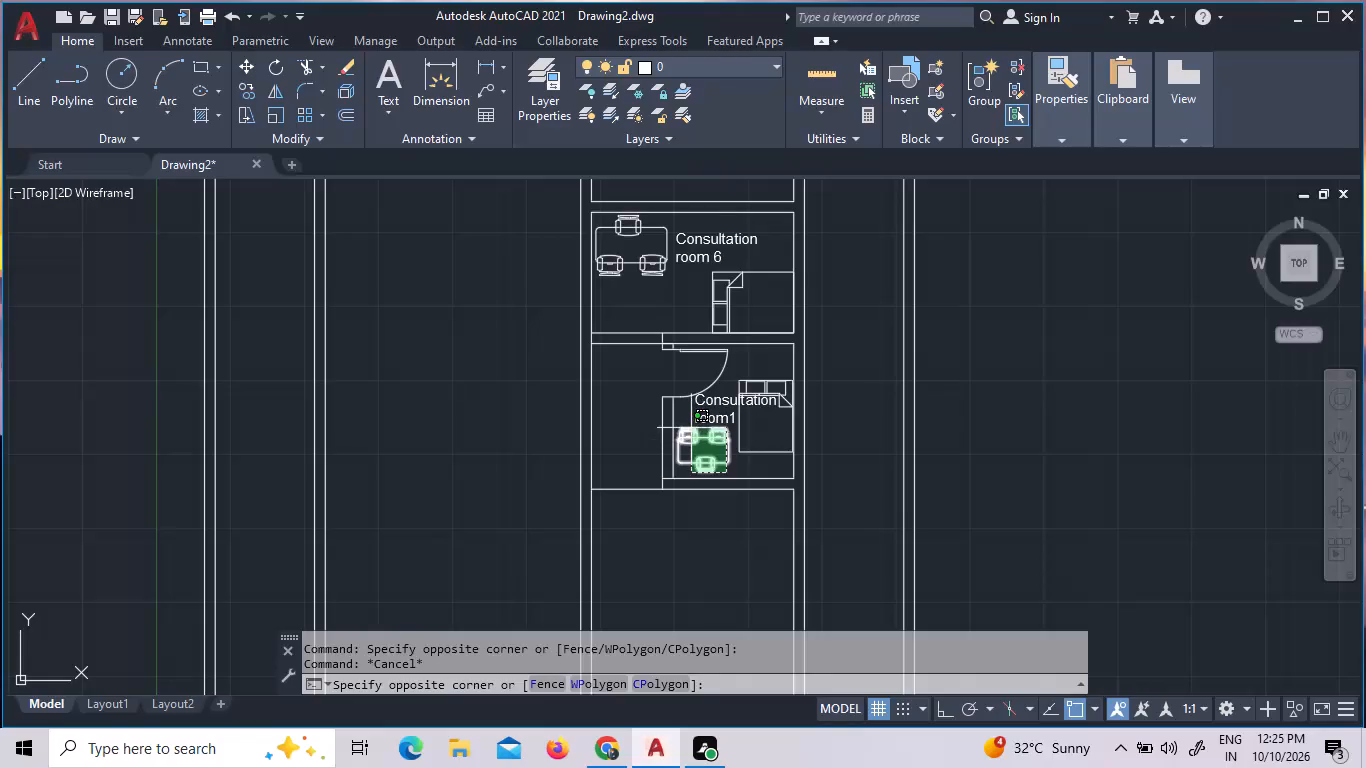
left_click(691, 428)
right_click(691, 435)
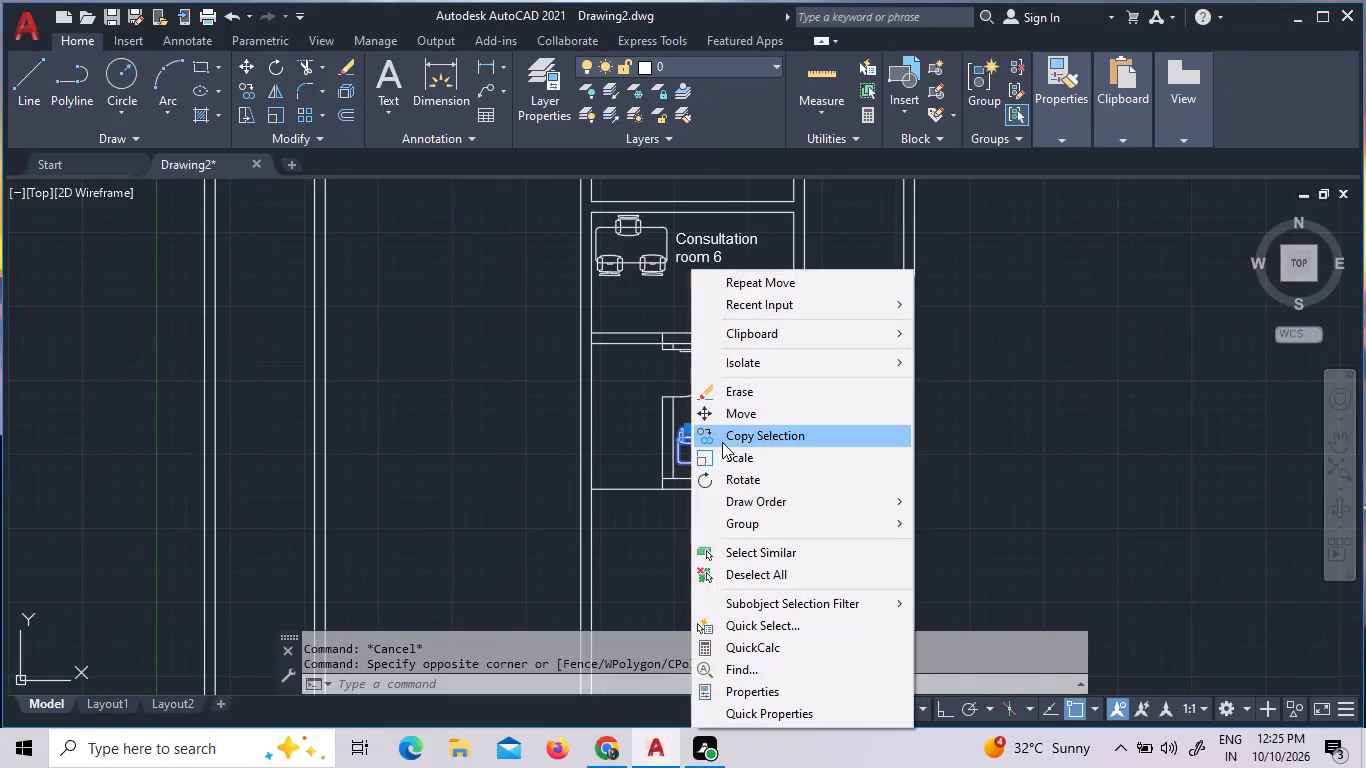
left_click(740, 422)
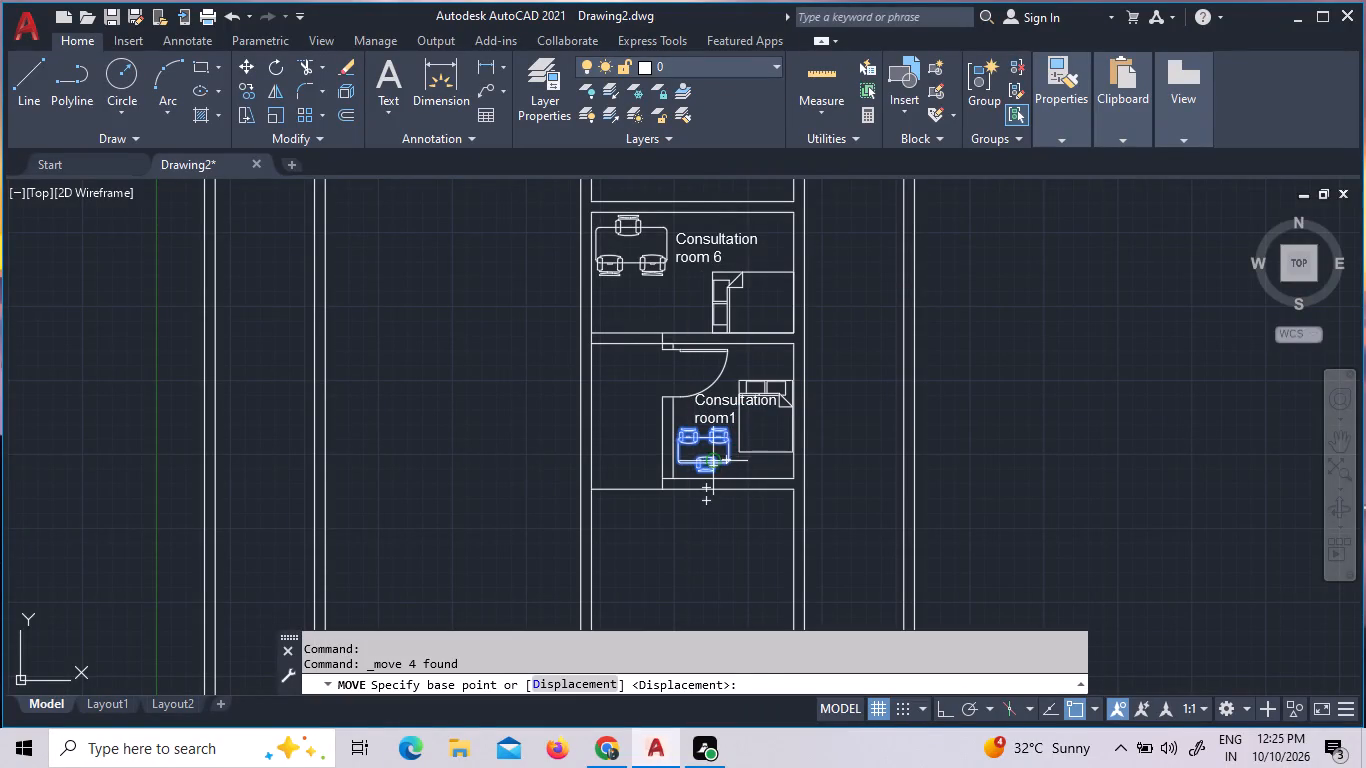
left_click(710, 459)
left_click(714, 465)
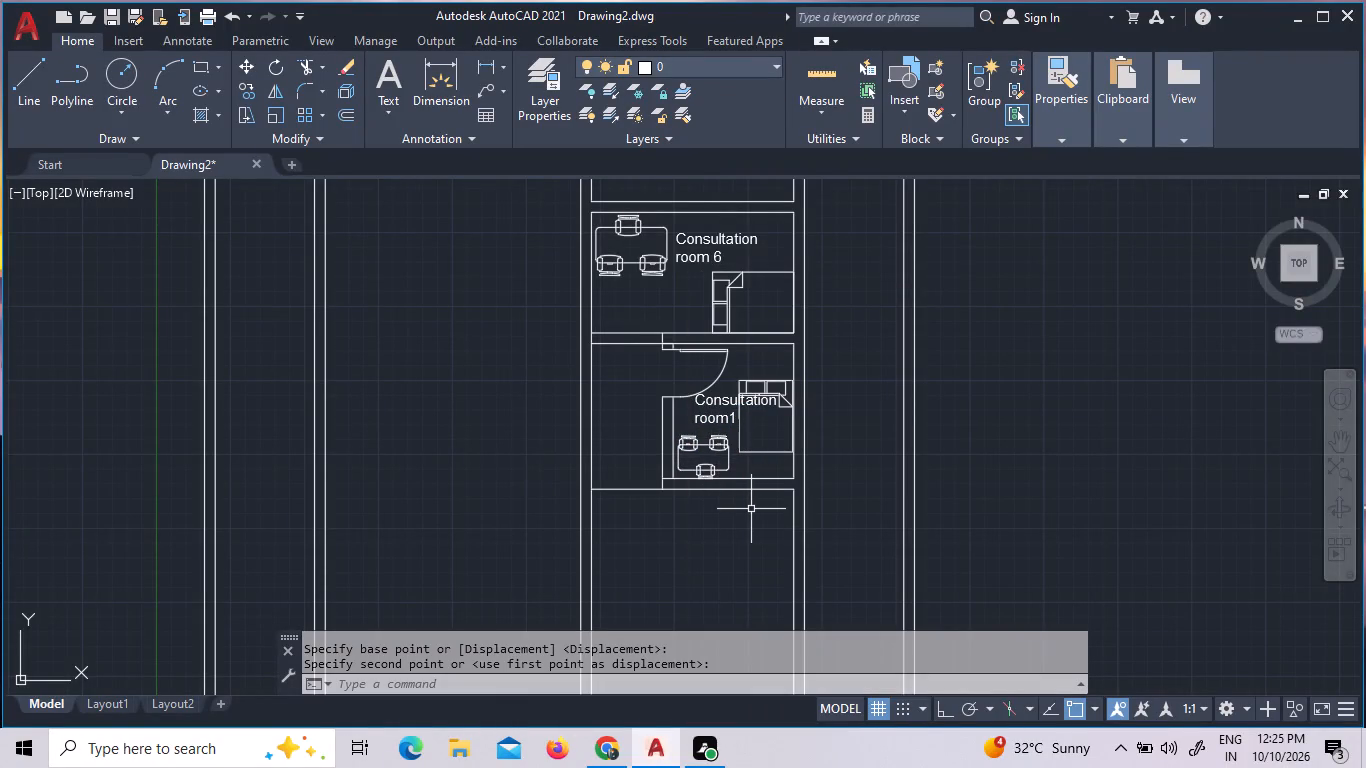
Move the Consultation room1 label slightly left within the middle room, above the desk.
left_click(717, 421)
right_click(717, 421)
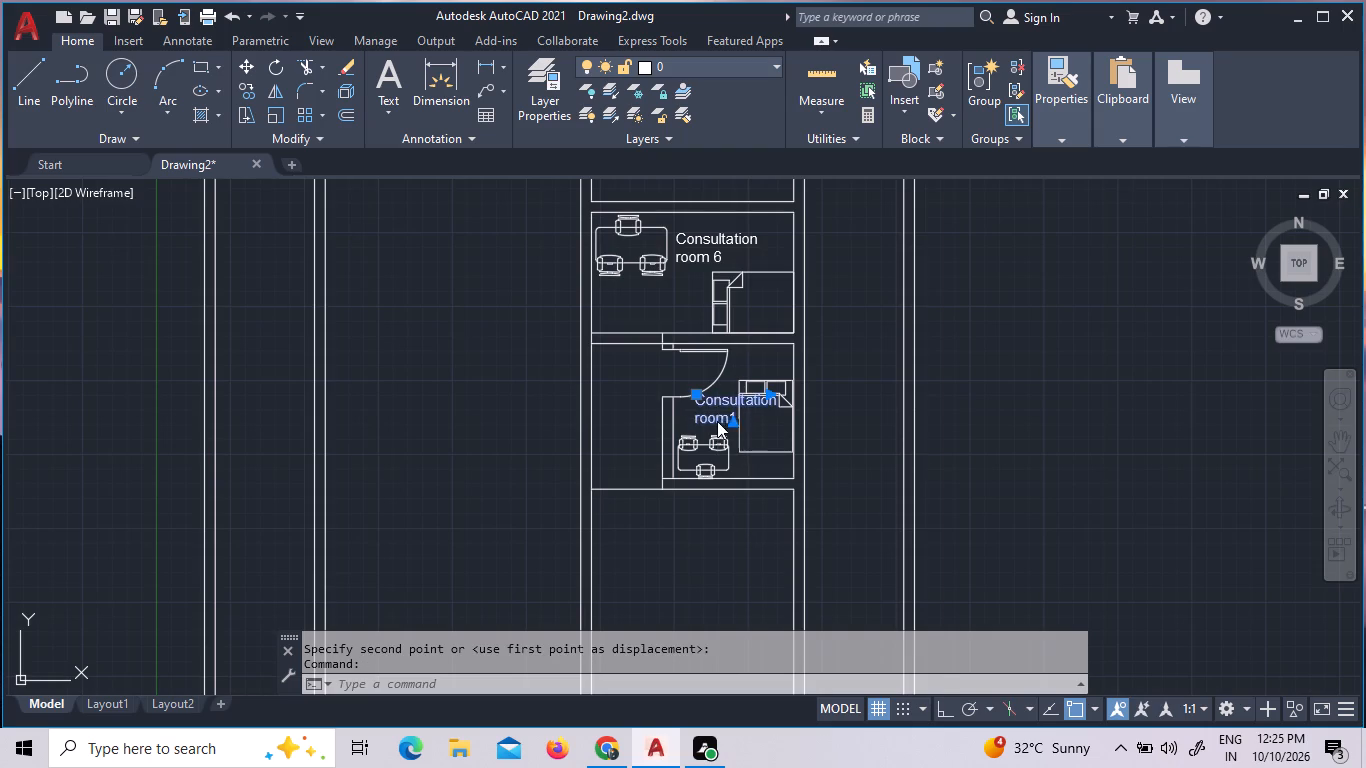
left_click(800, 391)
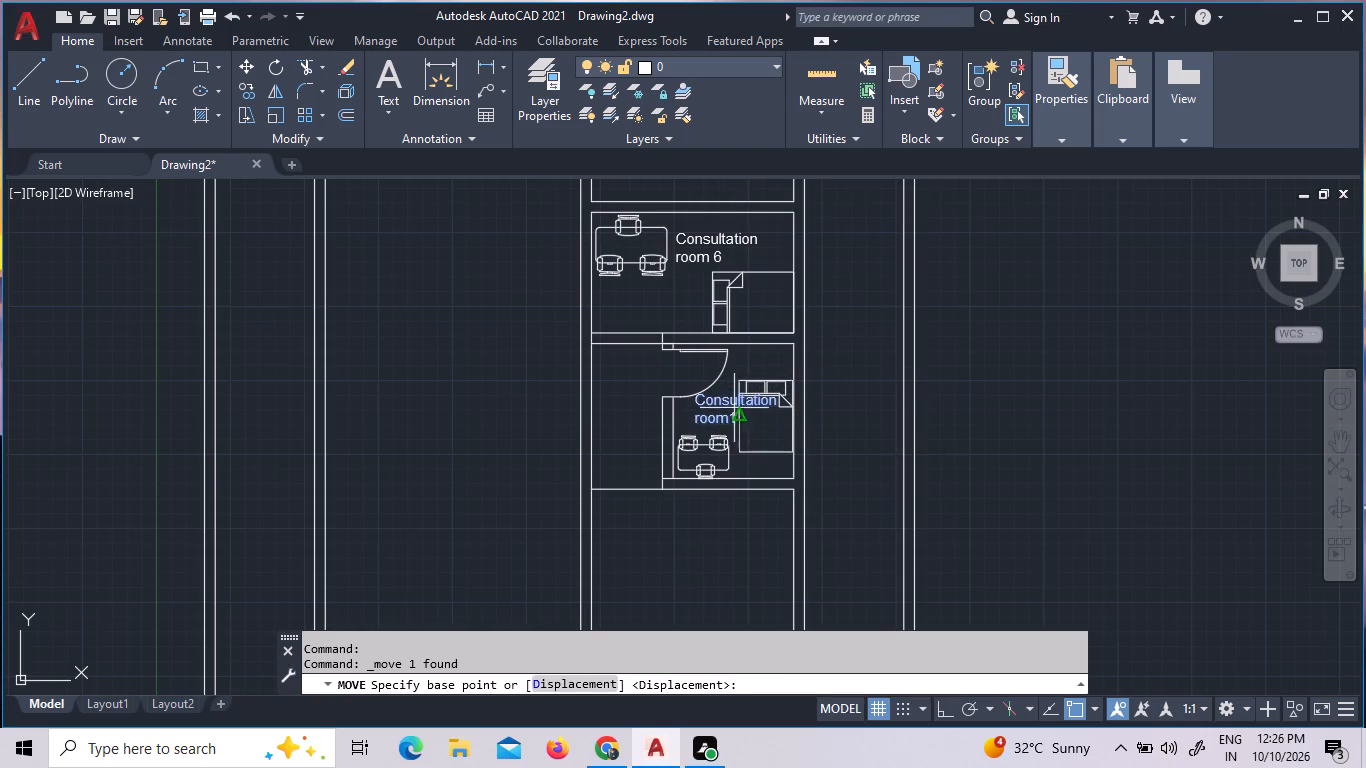
left_click(712, 420)
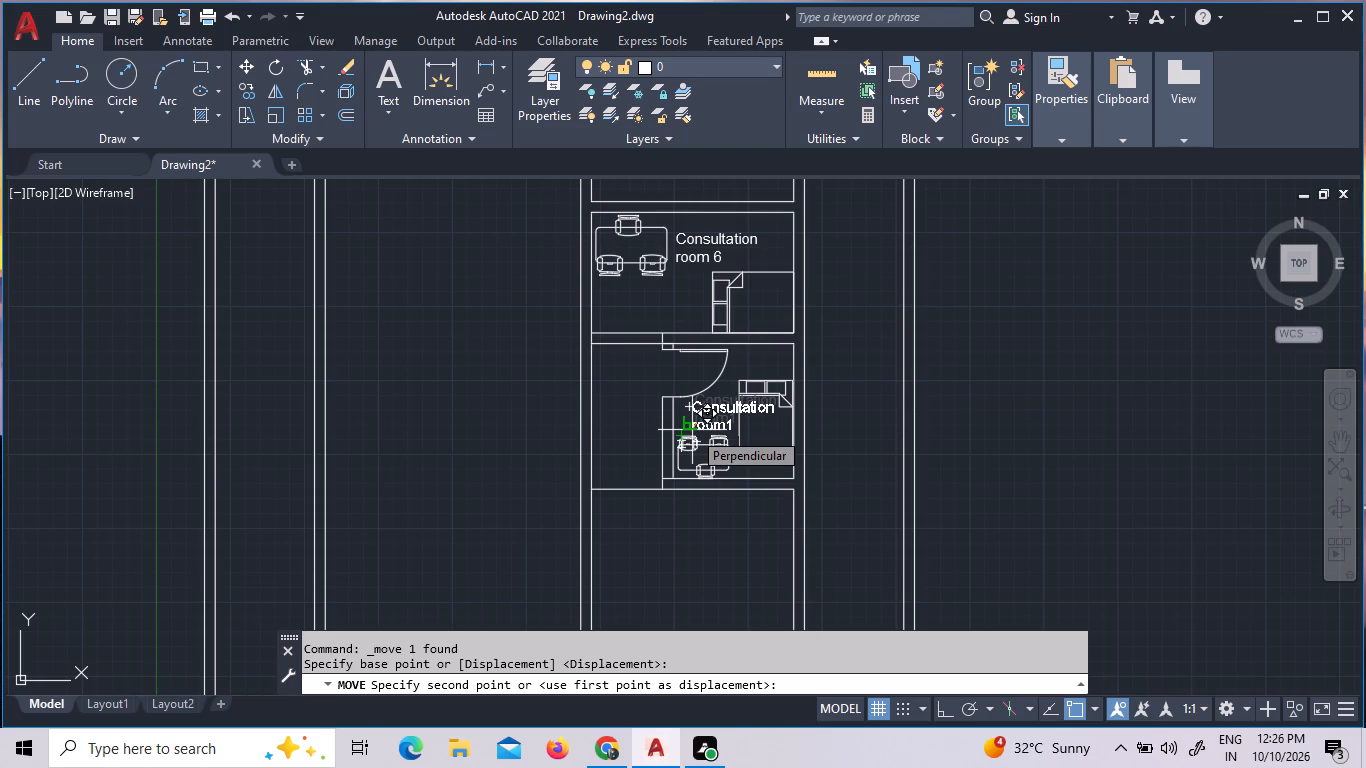
left_click(693, 430)
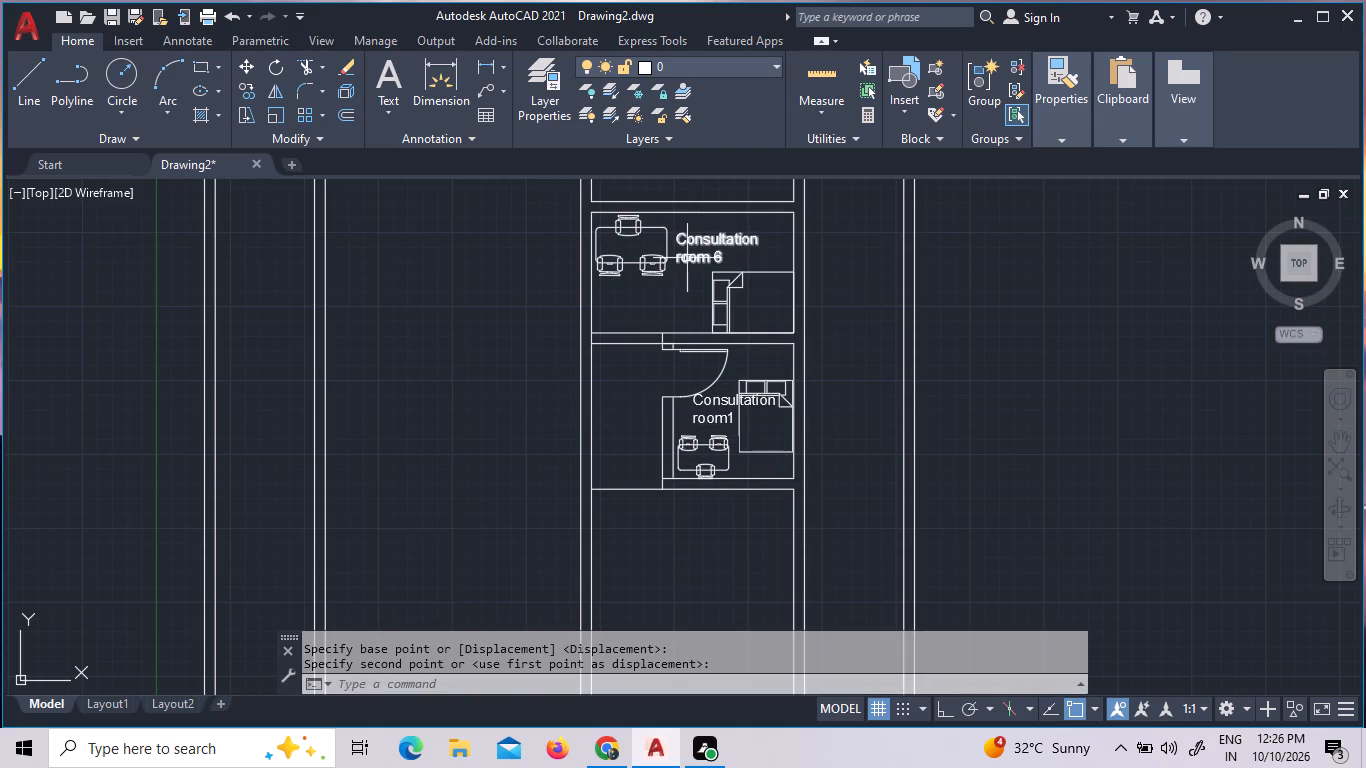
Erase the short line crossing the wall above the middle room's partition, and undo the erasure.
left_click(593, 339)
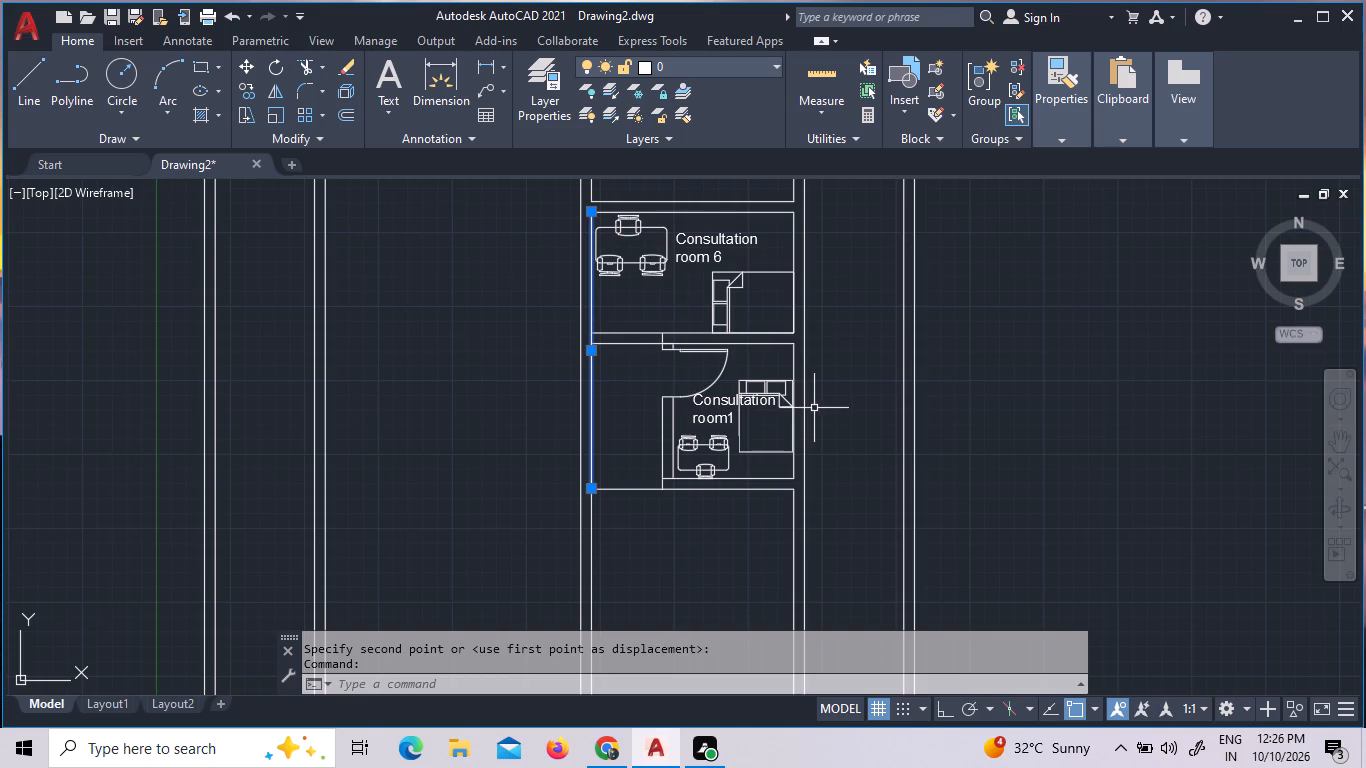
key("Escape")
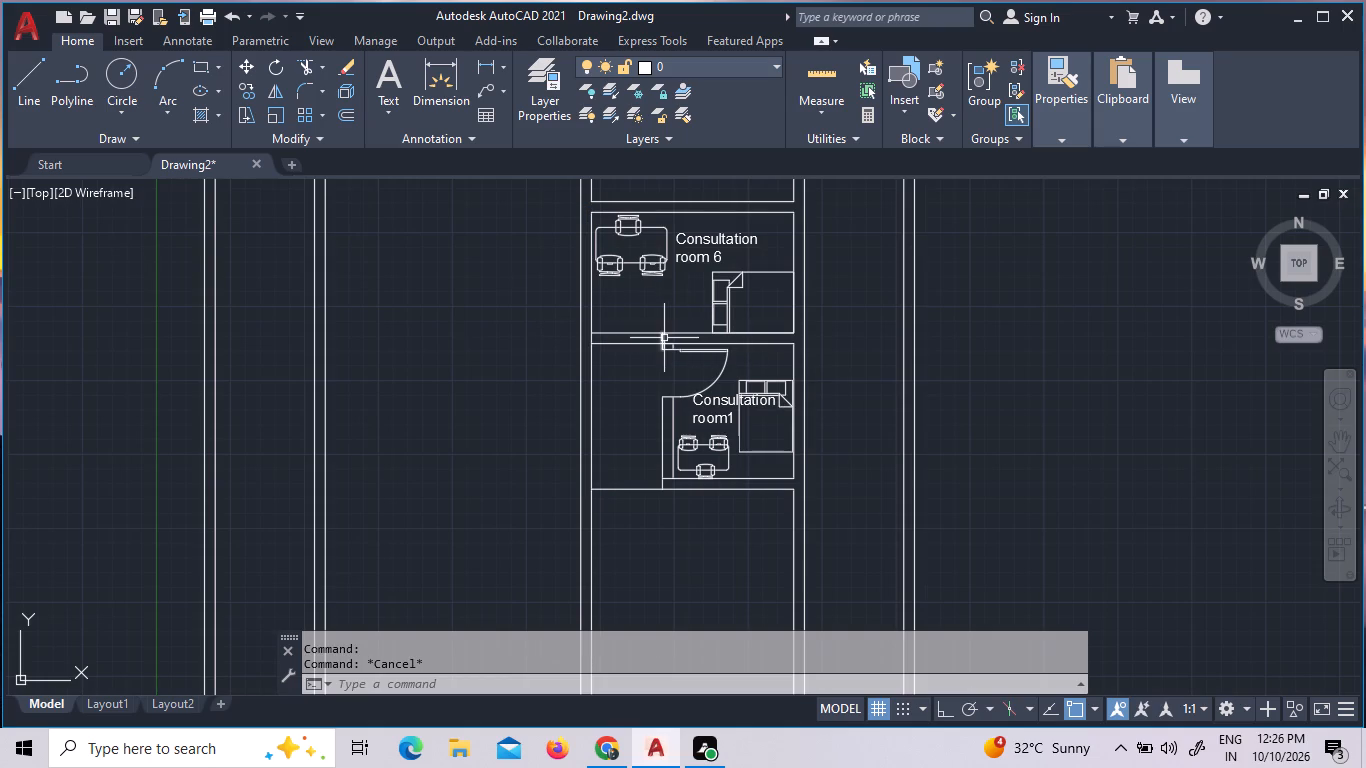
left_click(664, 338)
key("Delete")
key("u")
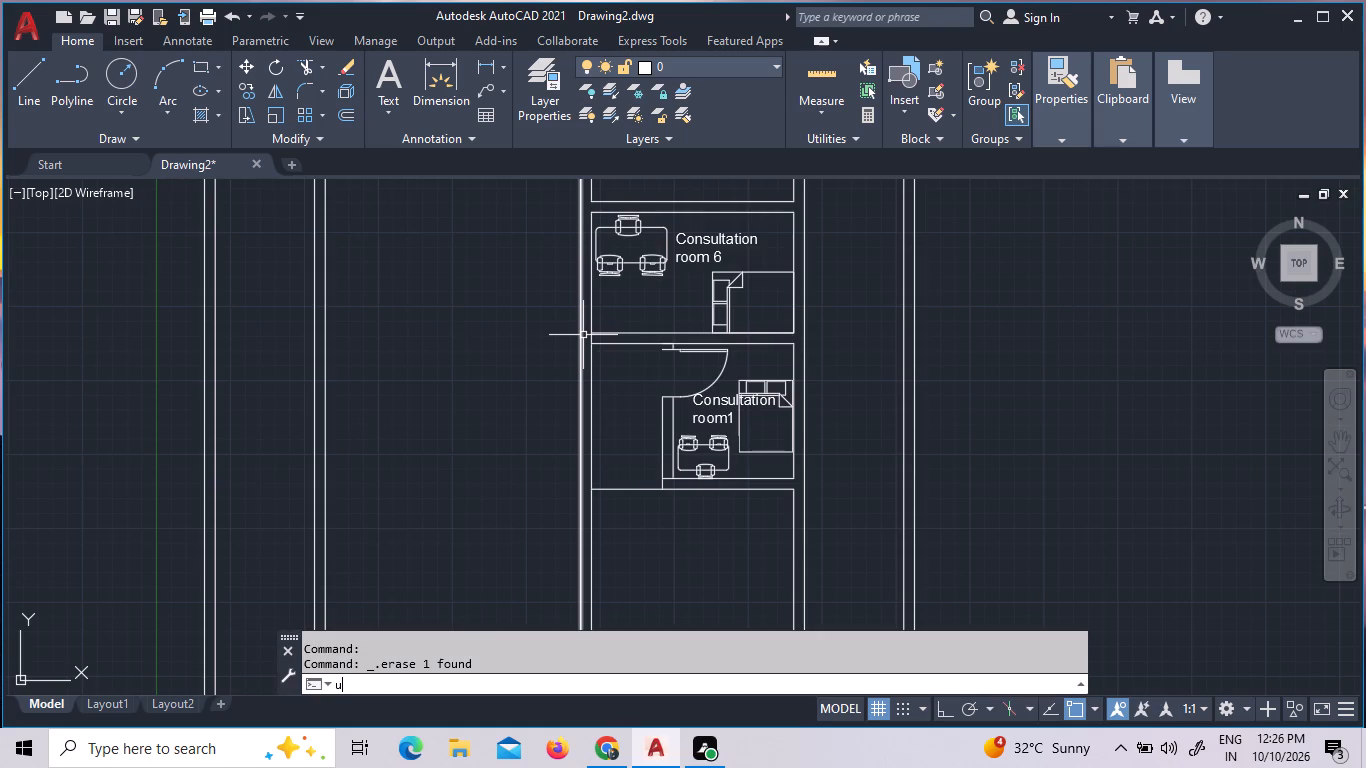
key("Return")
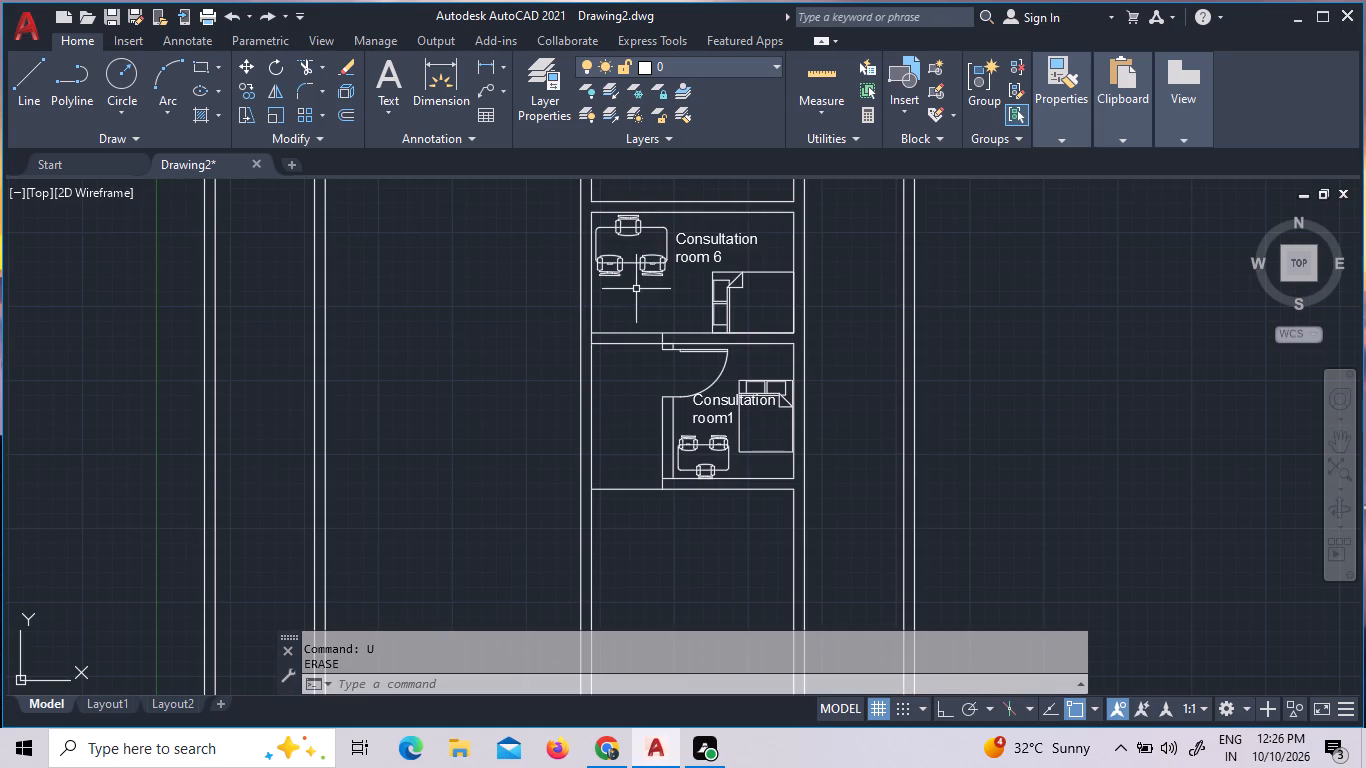
Trim the short lines crossing the wall below Consultation room 6, the wall segment above the partition, and the inner side-wall line beside the passage.
type("tr")
key("space")
key("space")
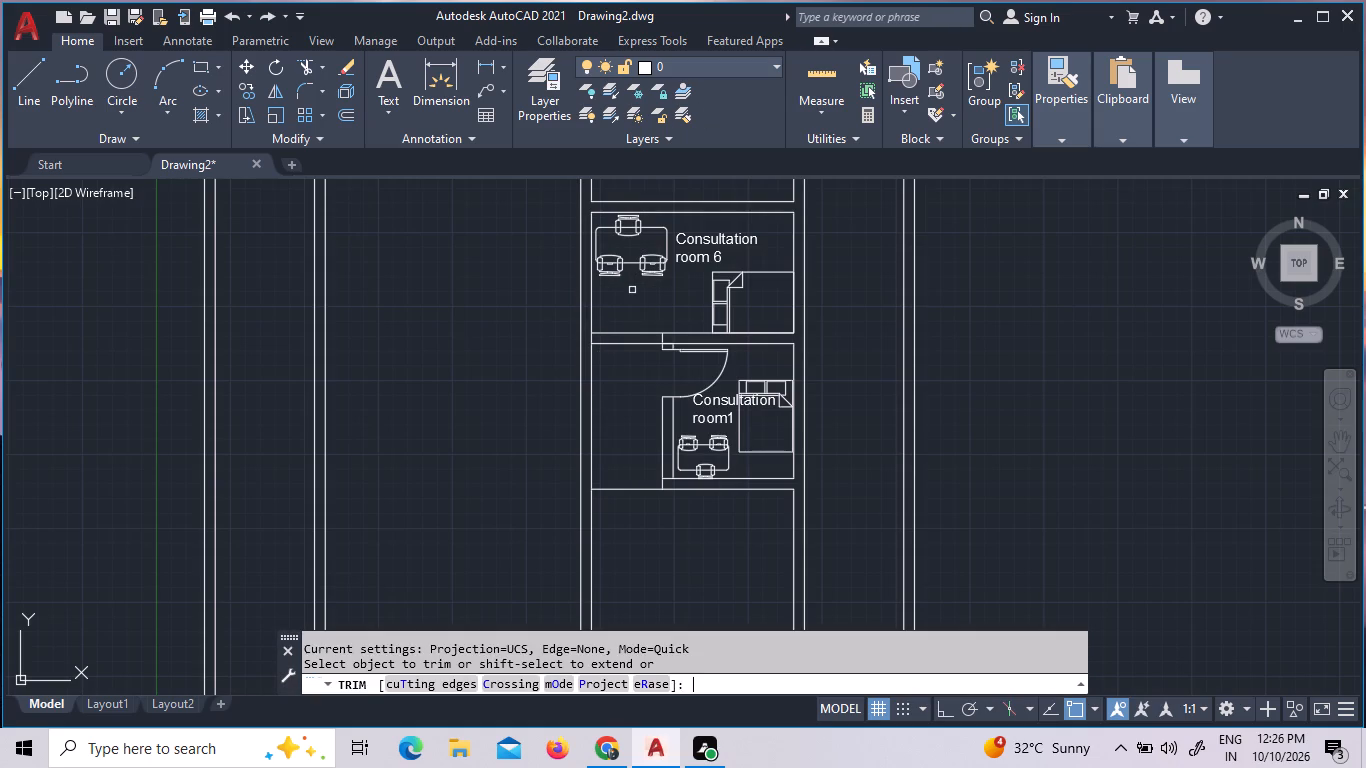
left_click(592, 338)
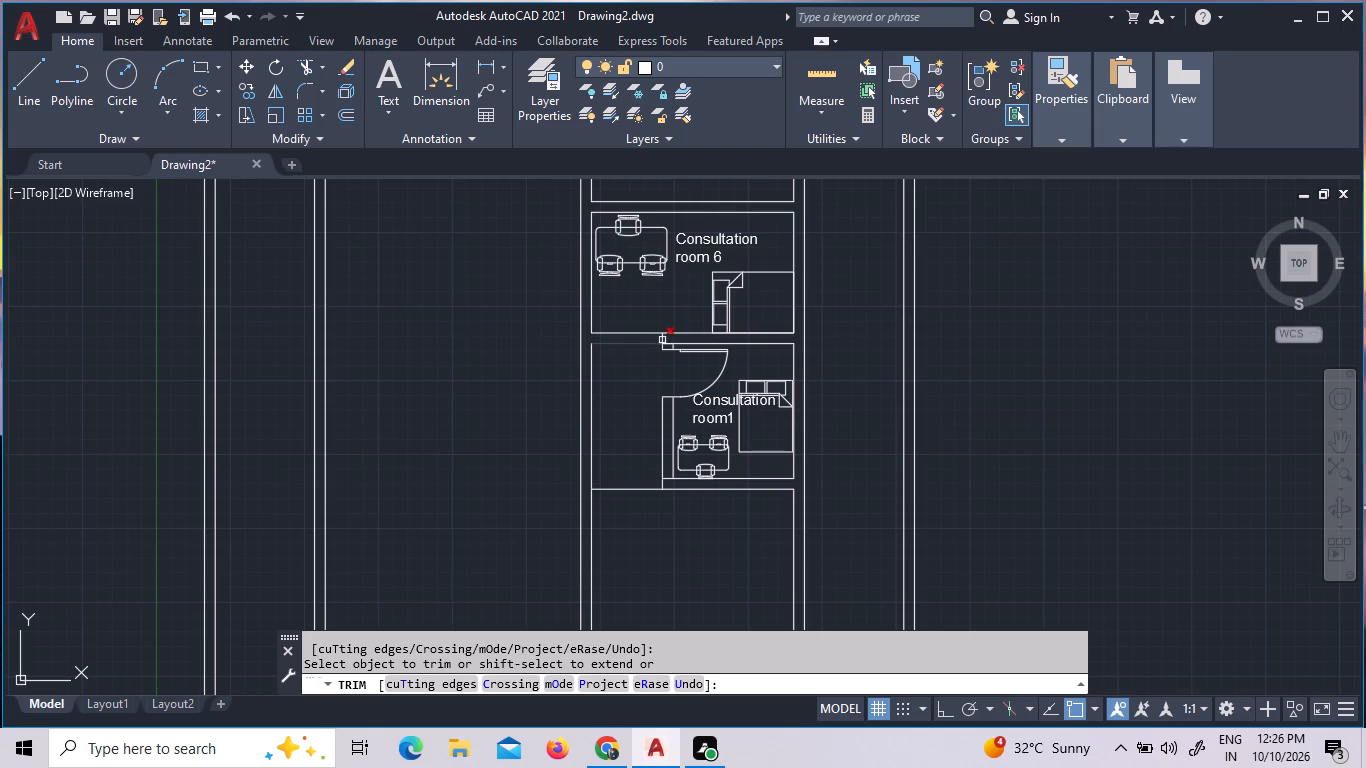
left_click(662, 337)
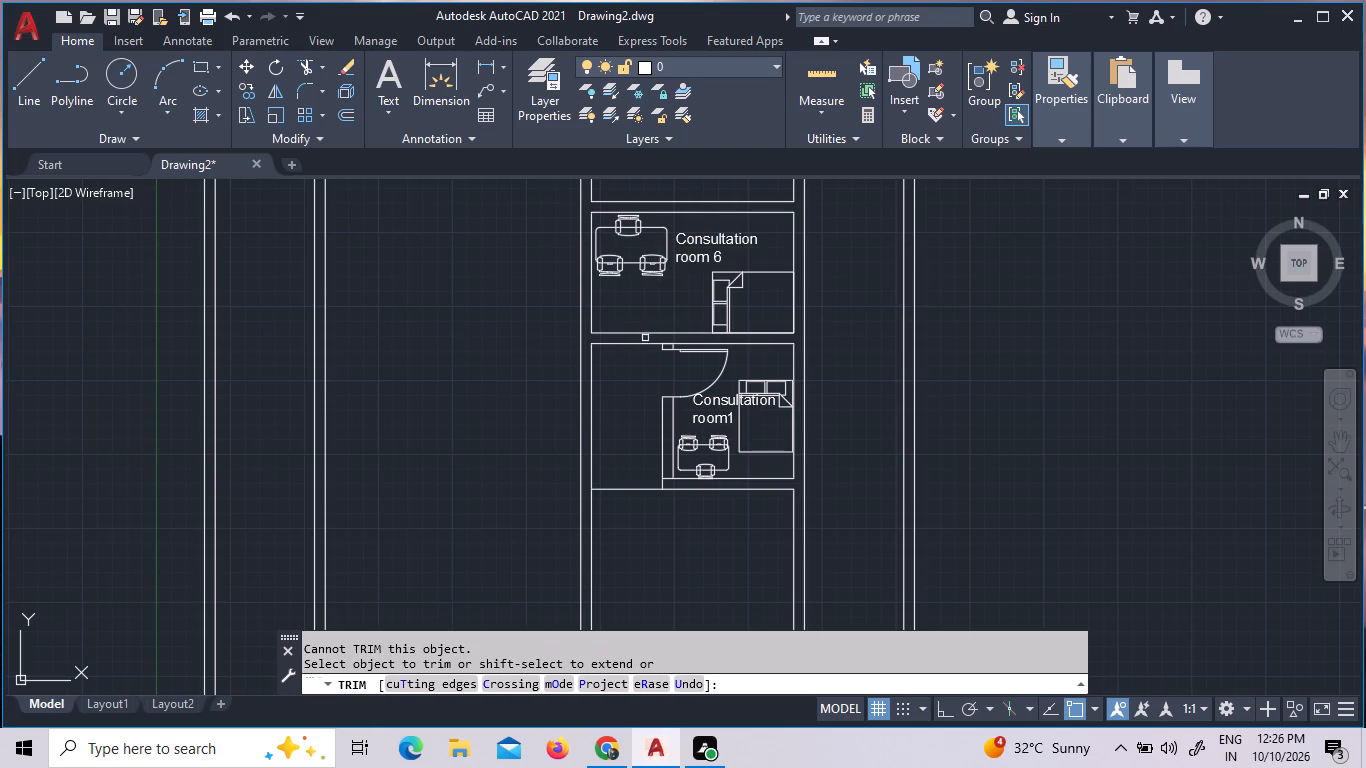
left_click(668, 343)
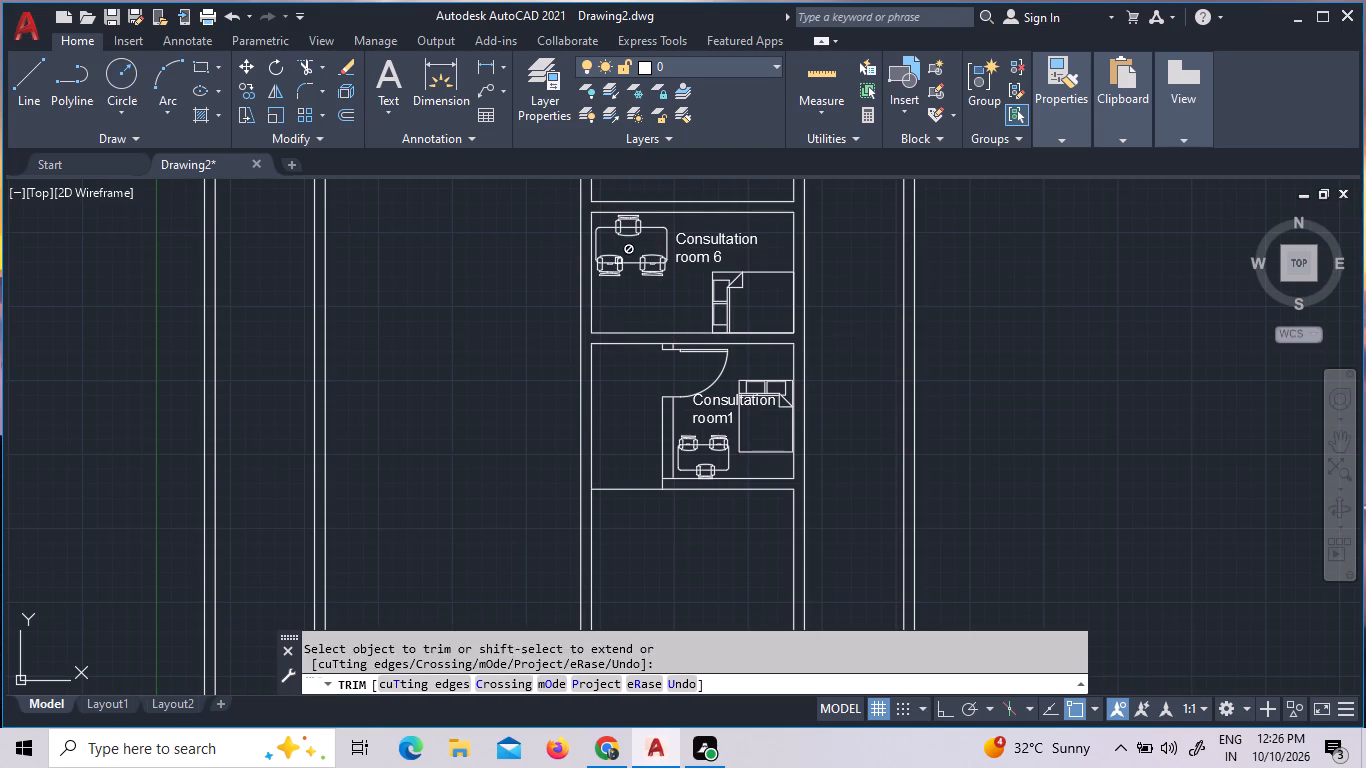
left_click(668, 343)
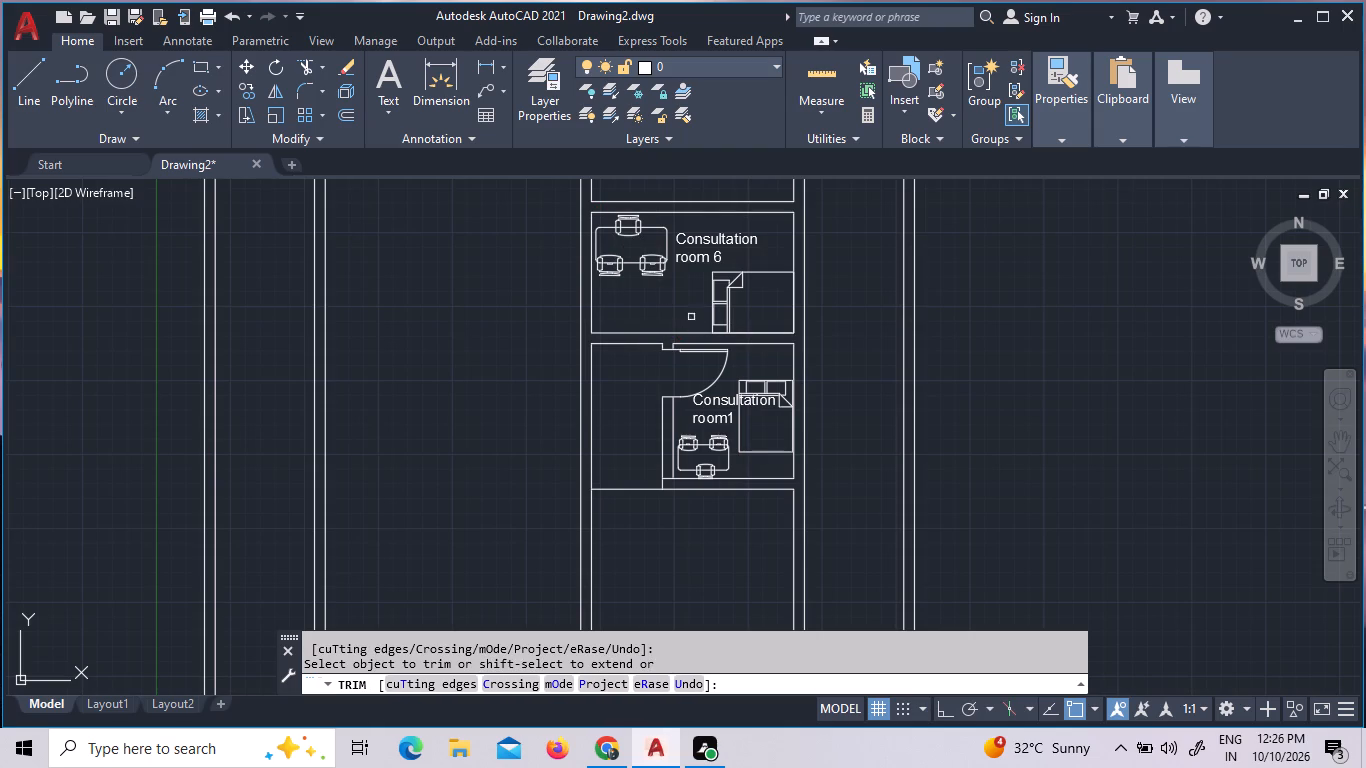
left_click(594, 402)
key("Escape")
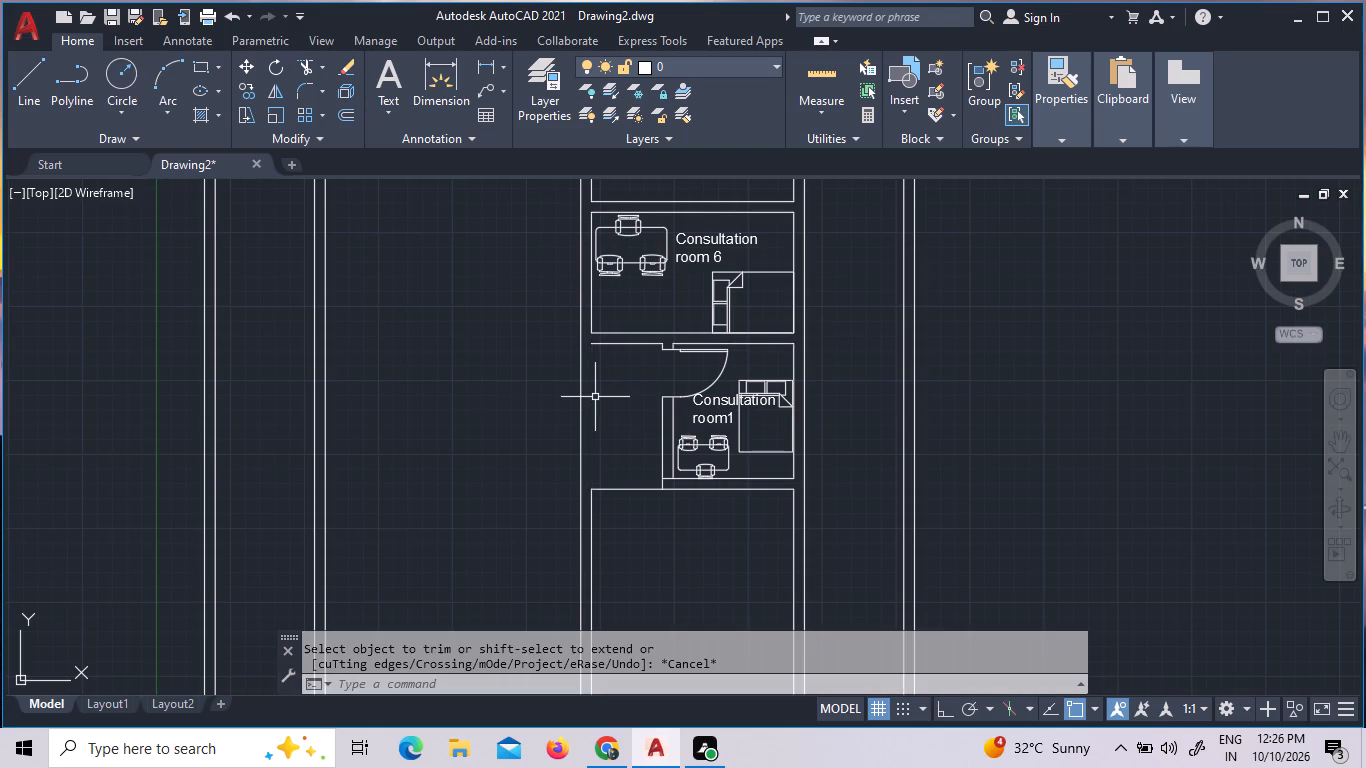
Draw a short line closing the outer end of the wall below Consultation room 6, at the side wall.
key("l")
key("Return")
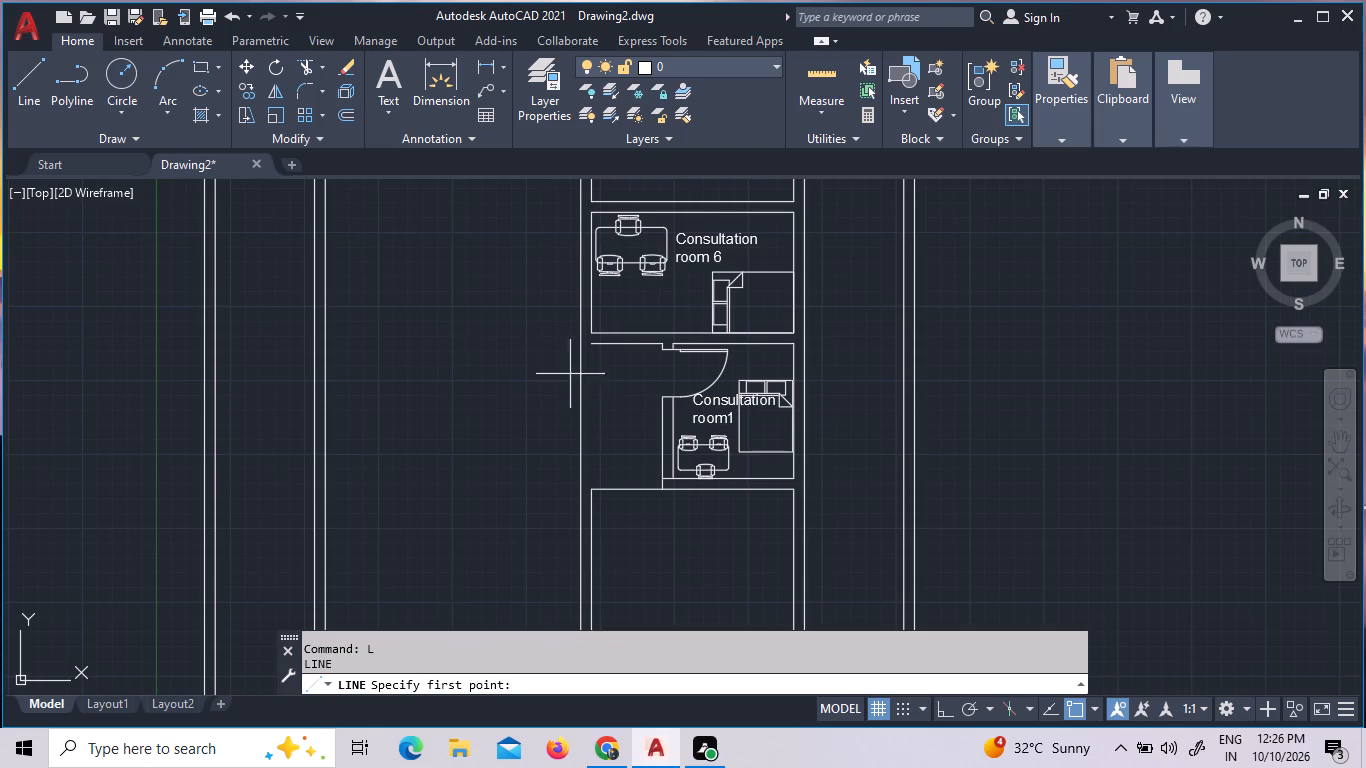
left_click(596, 337)
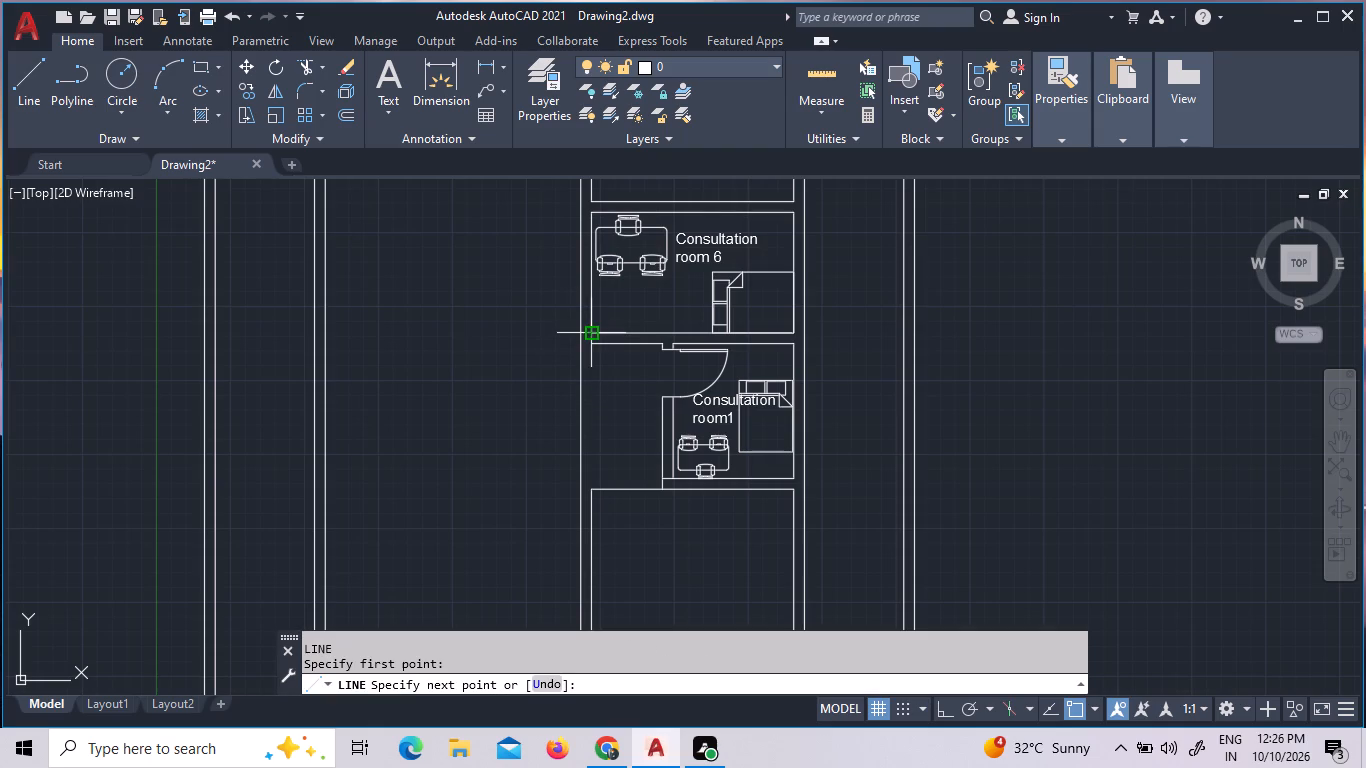
left_click(593, 340)
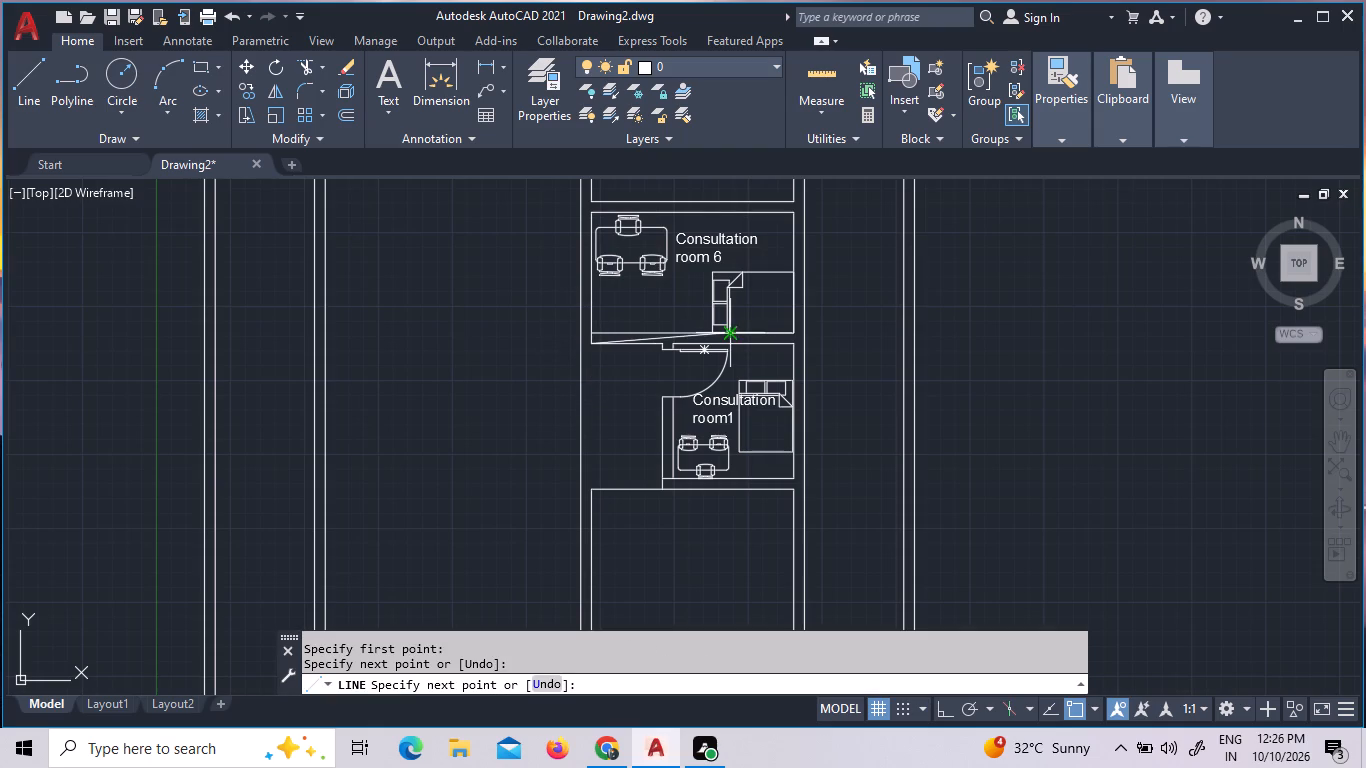
key("Escape")
Offset the short wall-end line 6" inward along the wall below Consultation room 6.
key("o")
key("Return")
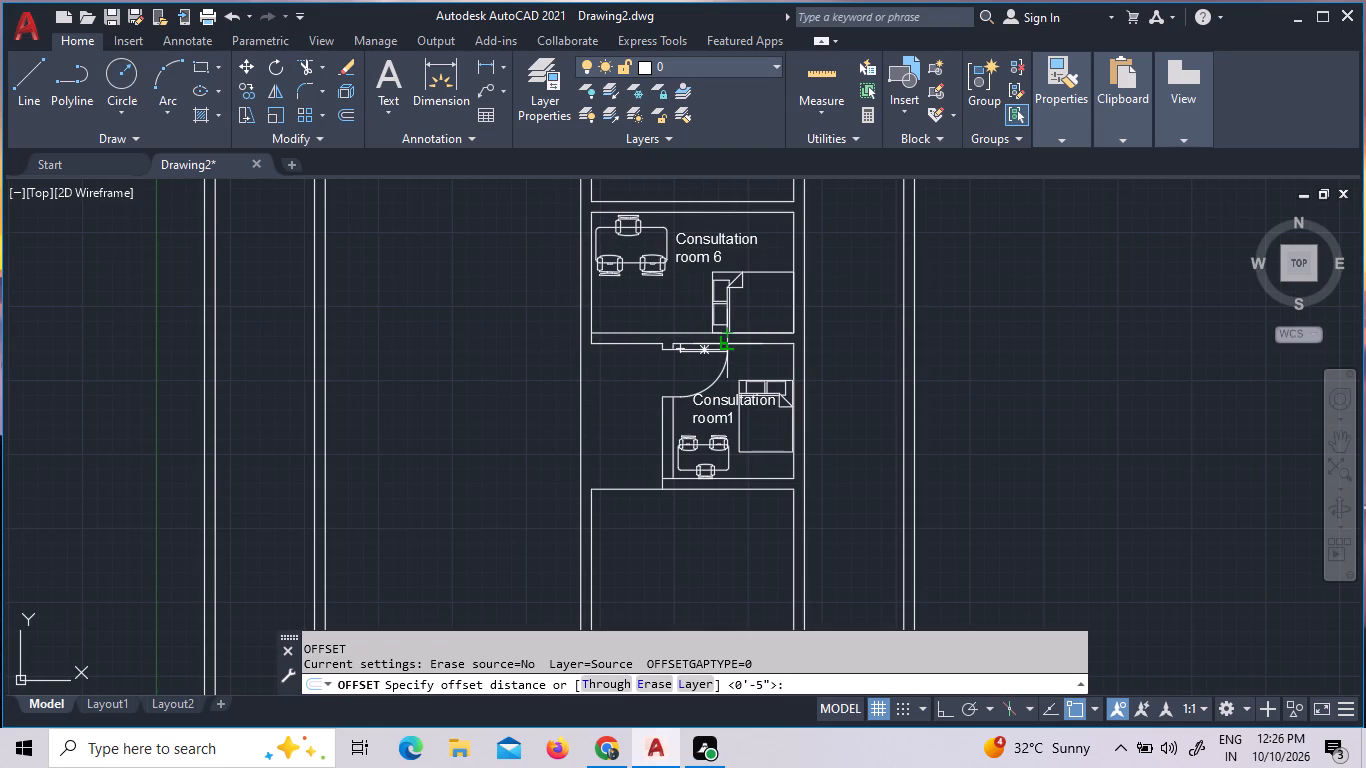
key("6")
key("shift+quotedbl")
key("Return")
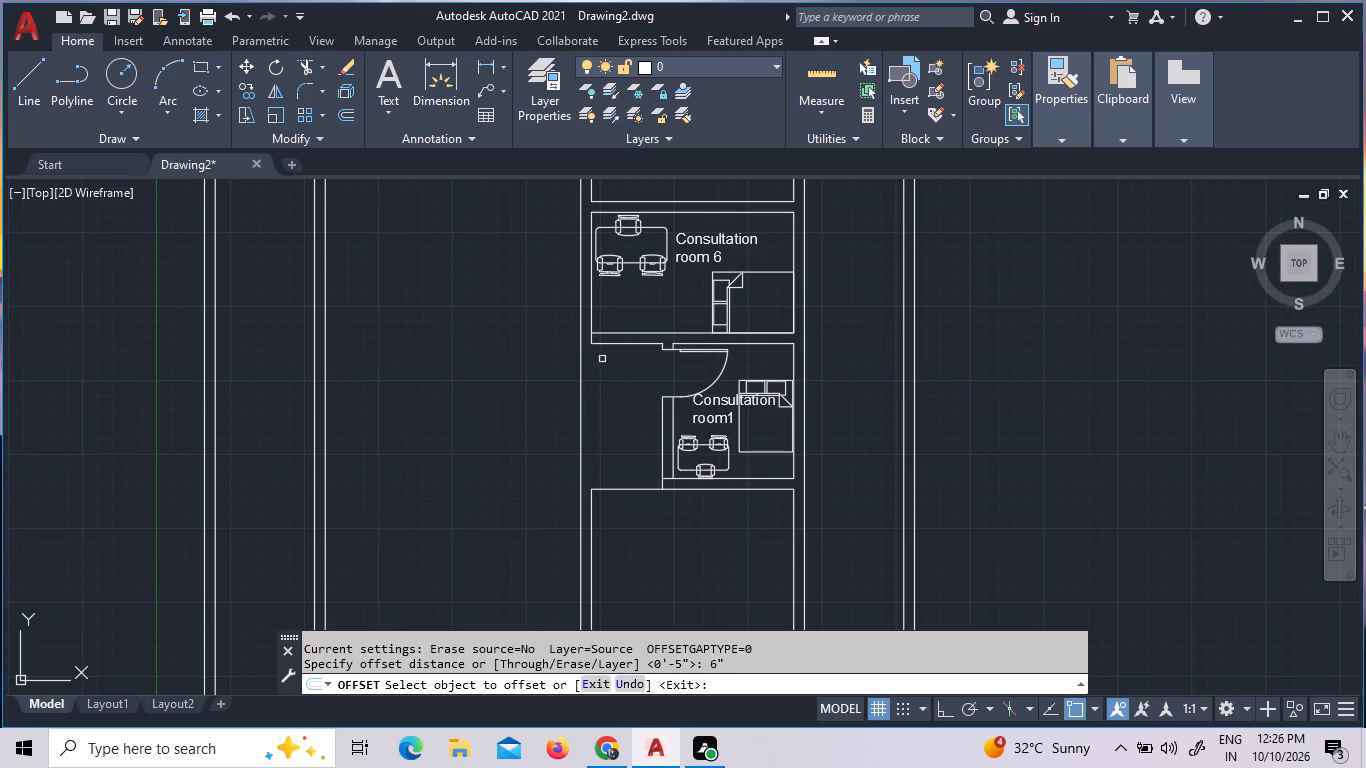
left_click(589, 338)
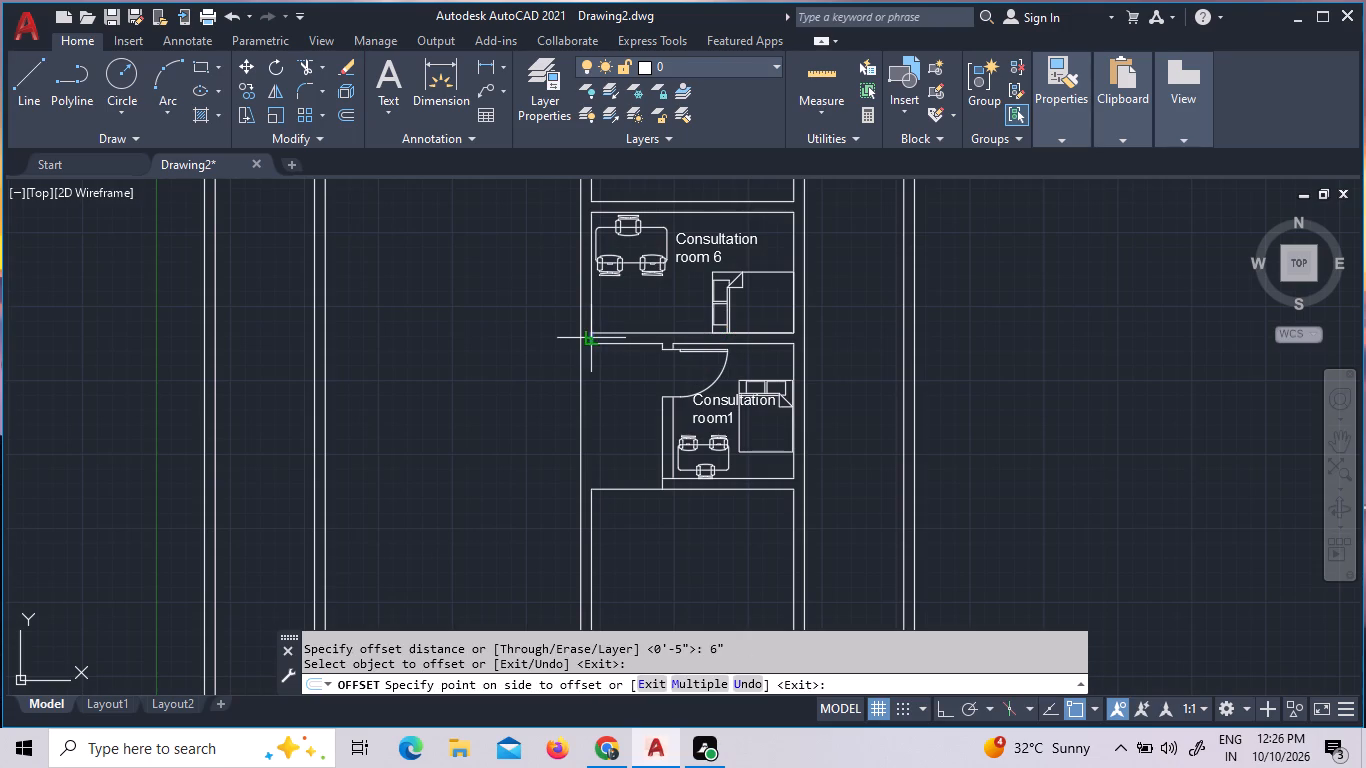
left_click(633, 340)
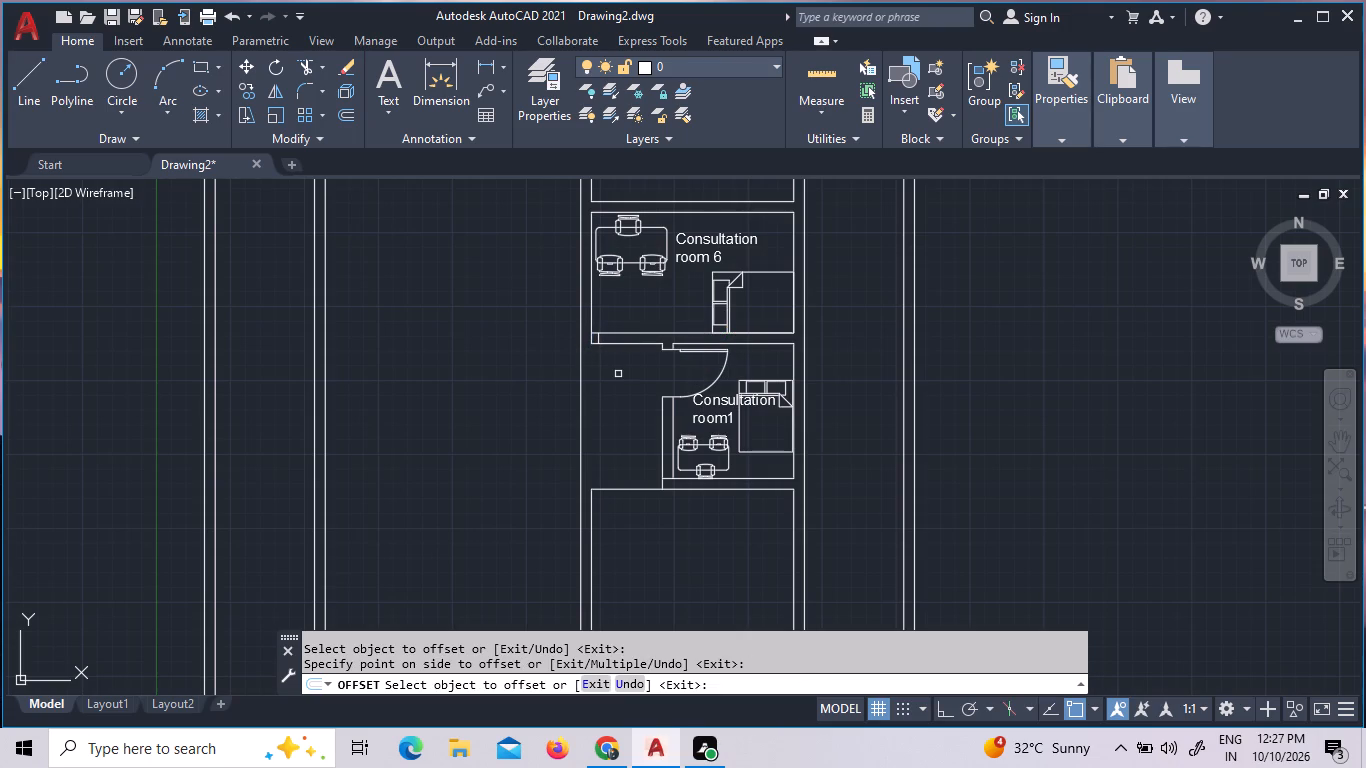
left_click(741, 370)
key("Escape")
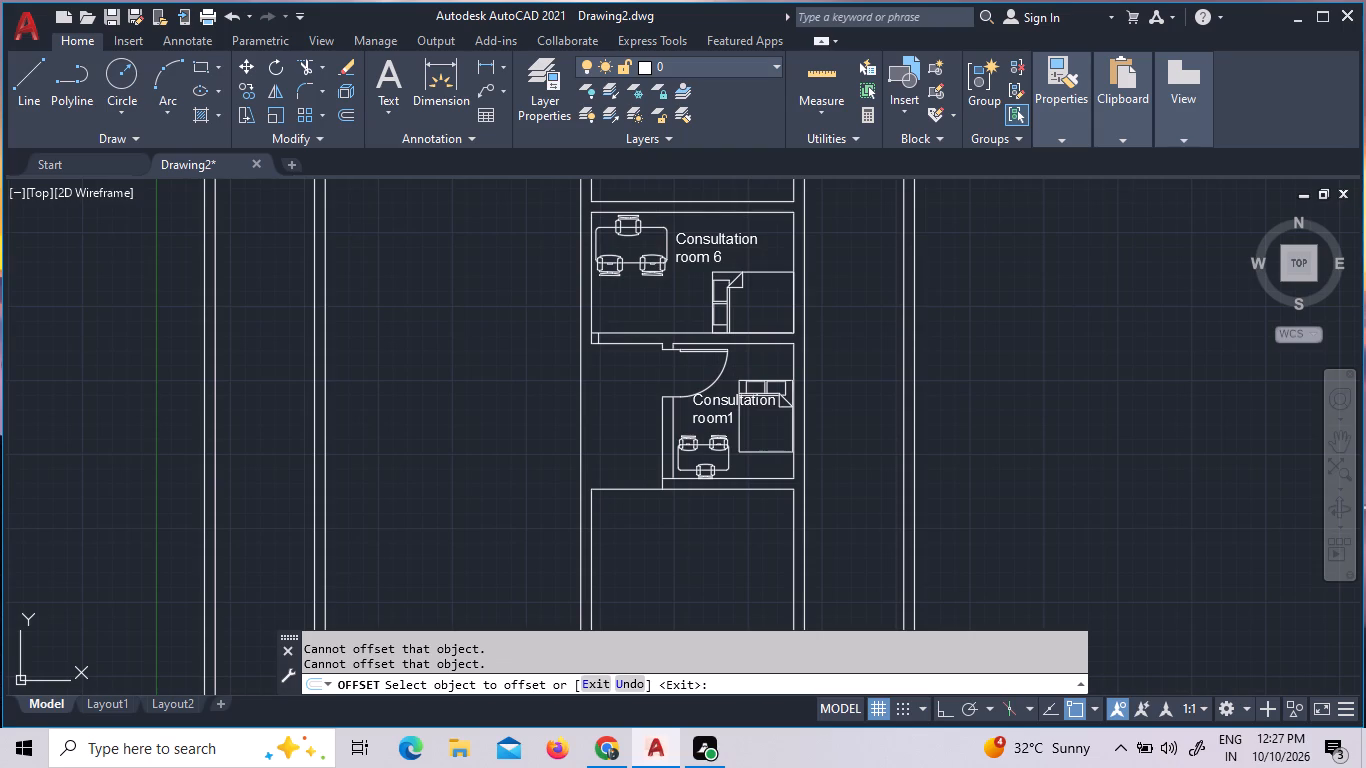
Copy the Consultation room1 door into the empty space beside the consultation rooms.
left_click(737, 375)
left_click(687, 368)
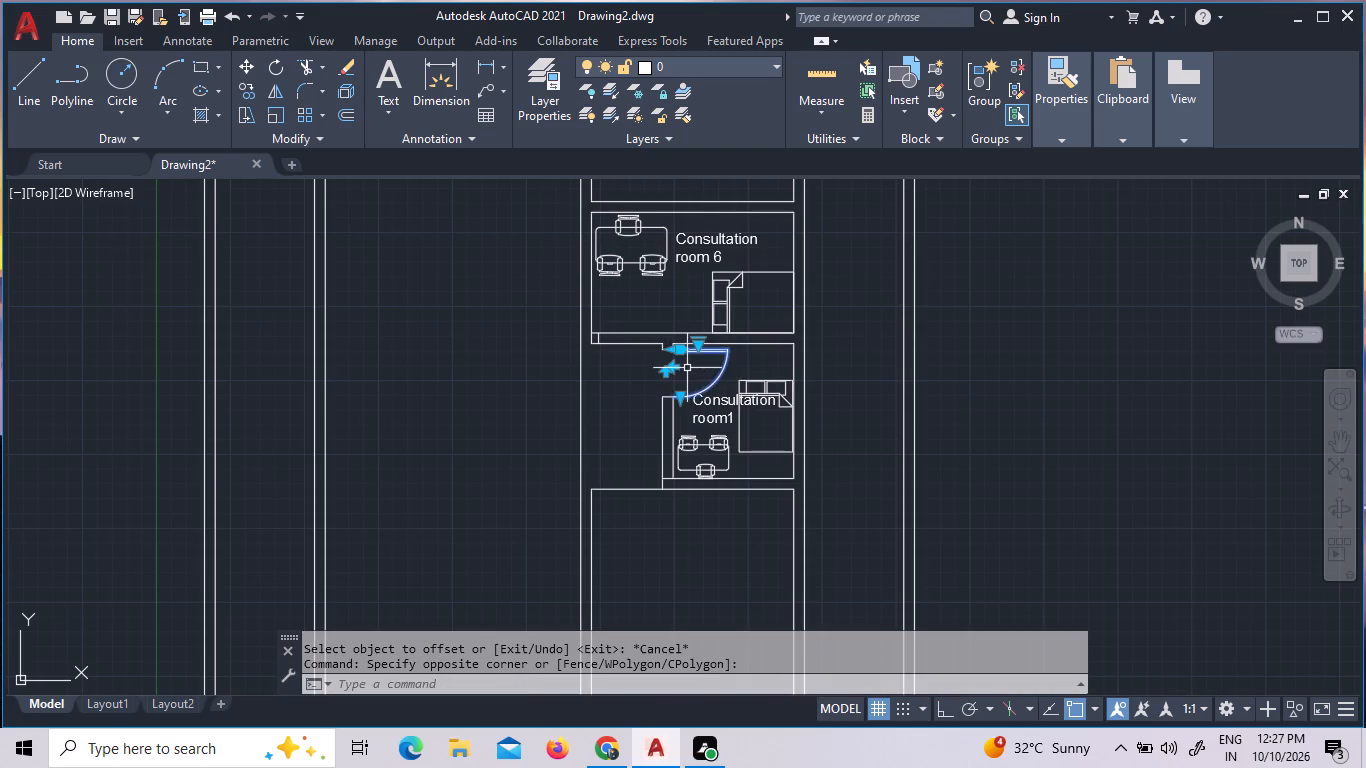
right_click(686, 368)
left_click(718, 406)
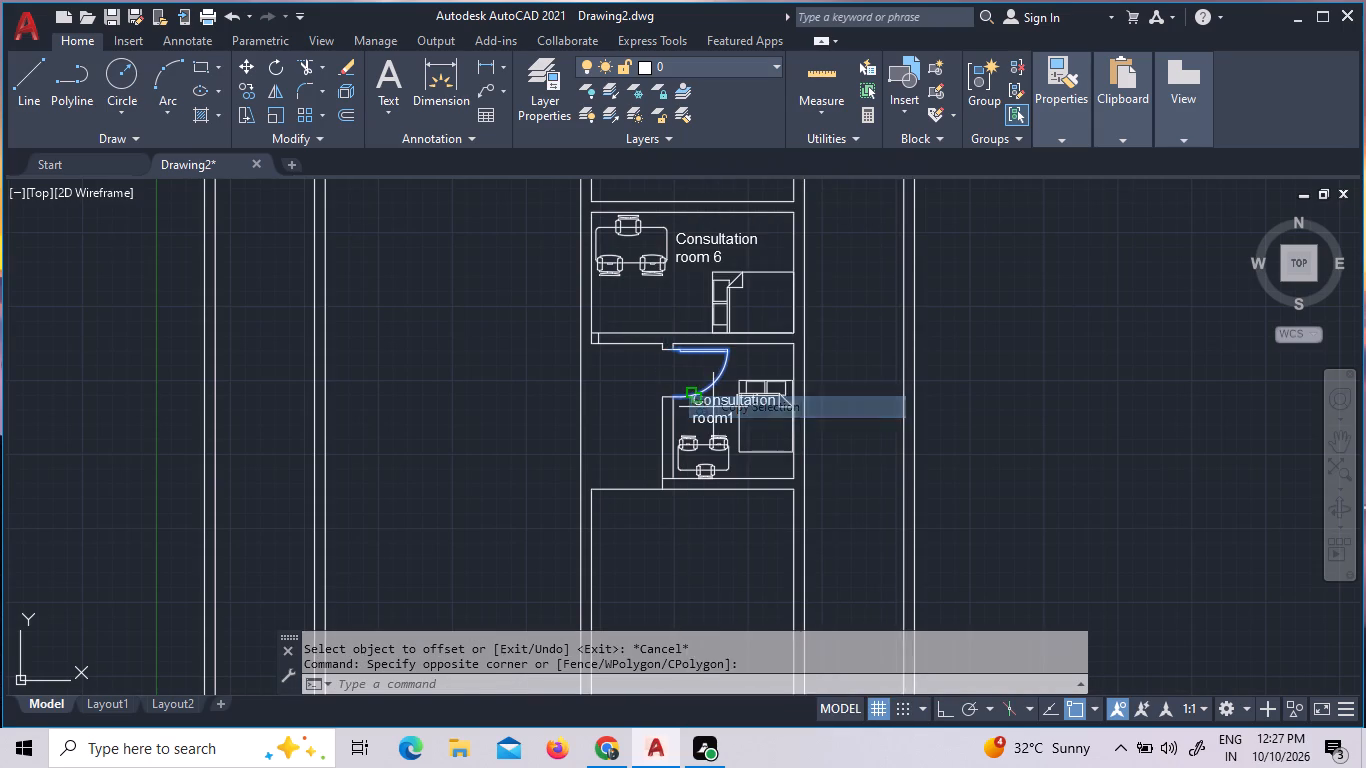
left_click(712, 407)
left_click(441, 385)
key("Escape")
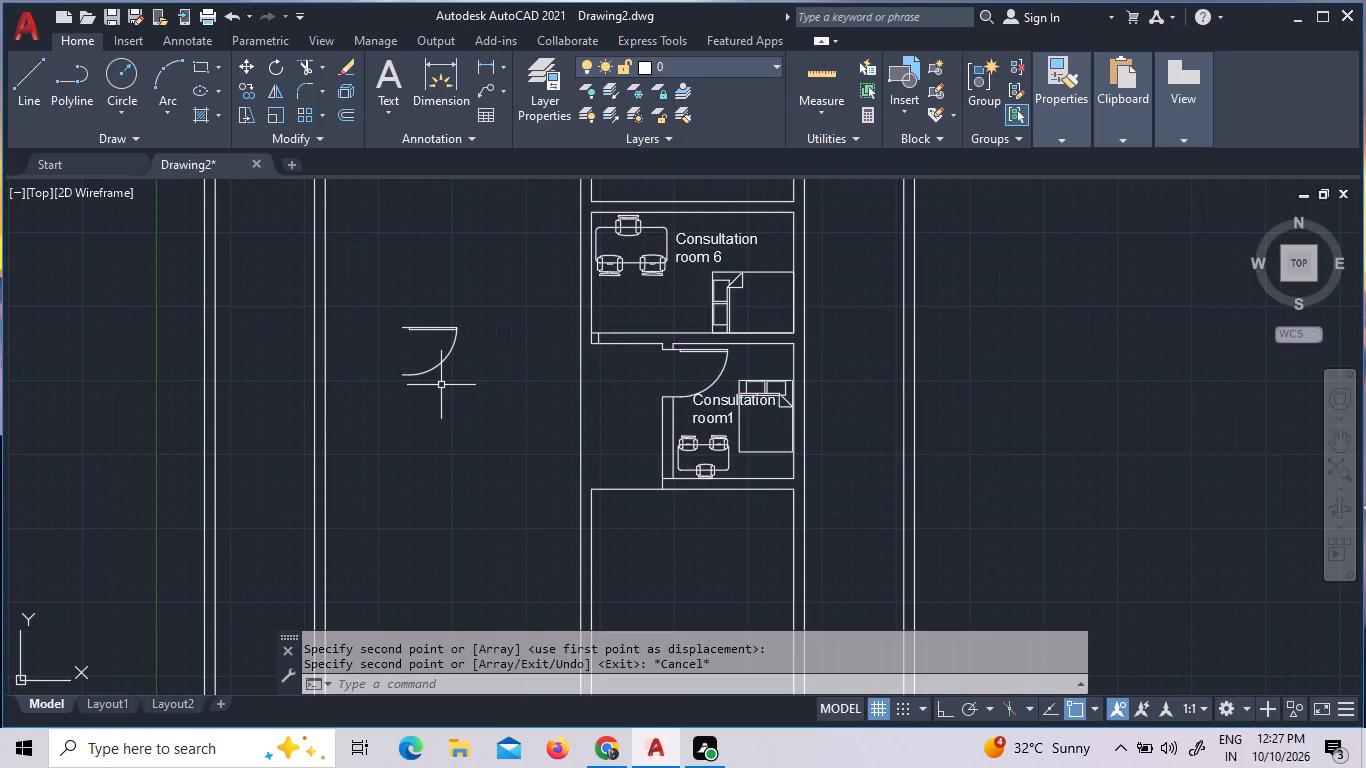
Flip the copied door both horizontally and vertically.
left_click(462, 388)
left_click(436, 339)
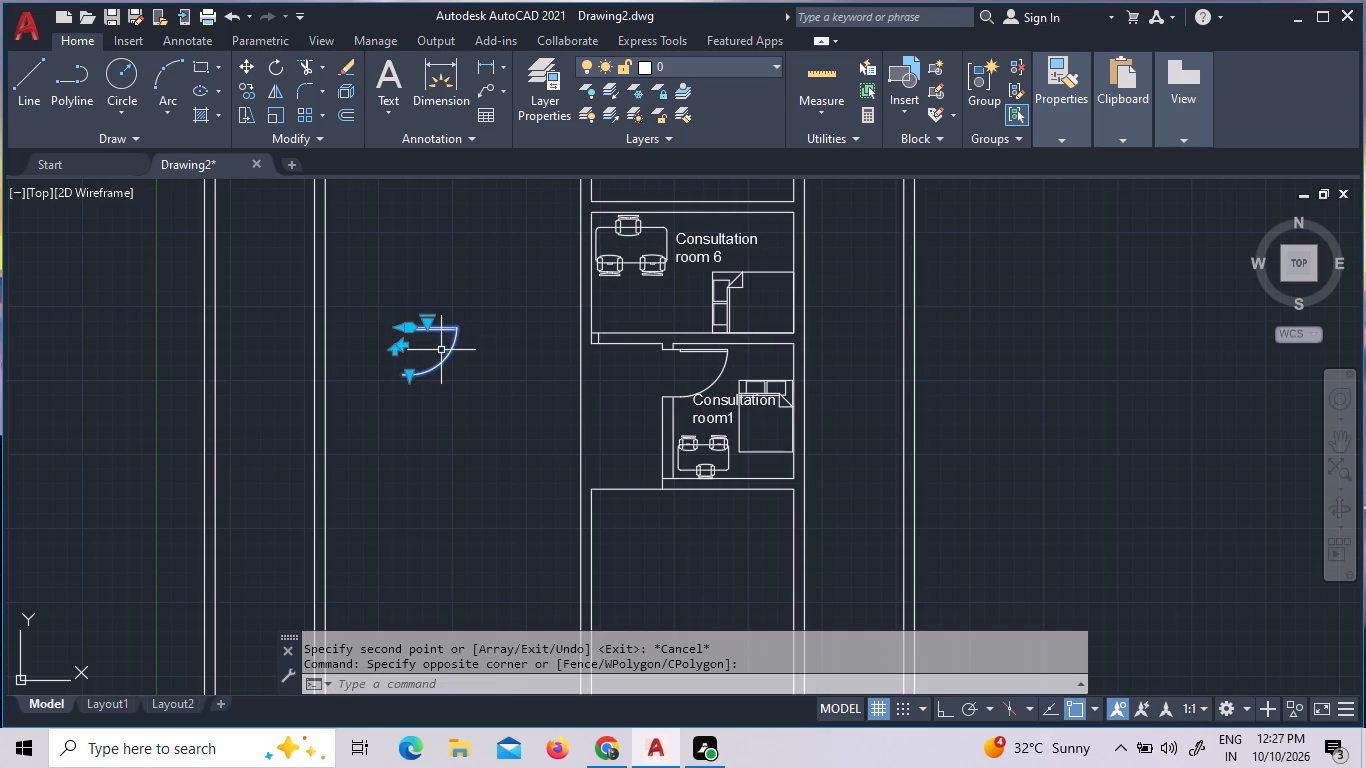
left_click(403, 348)
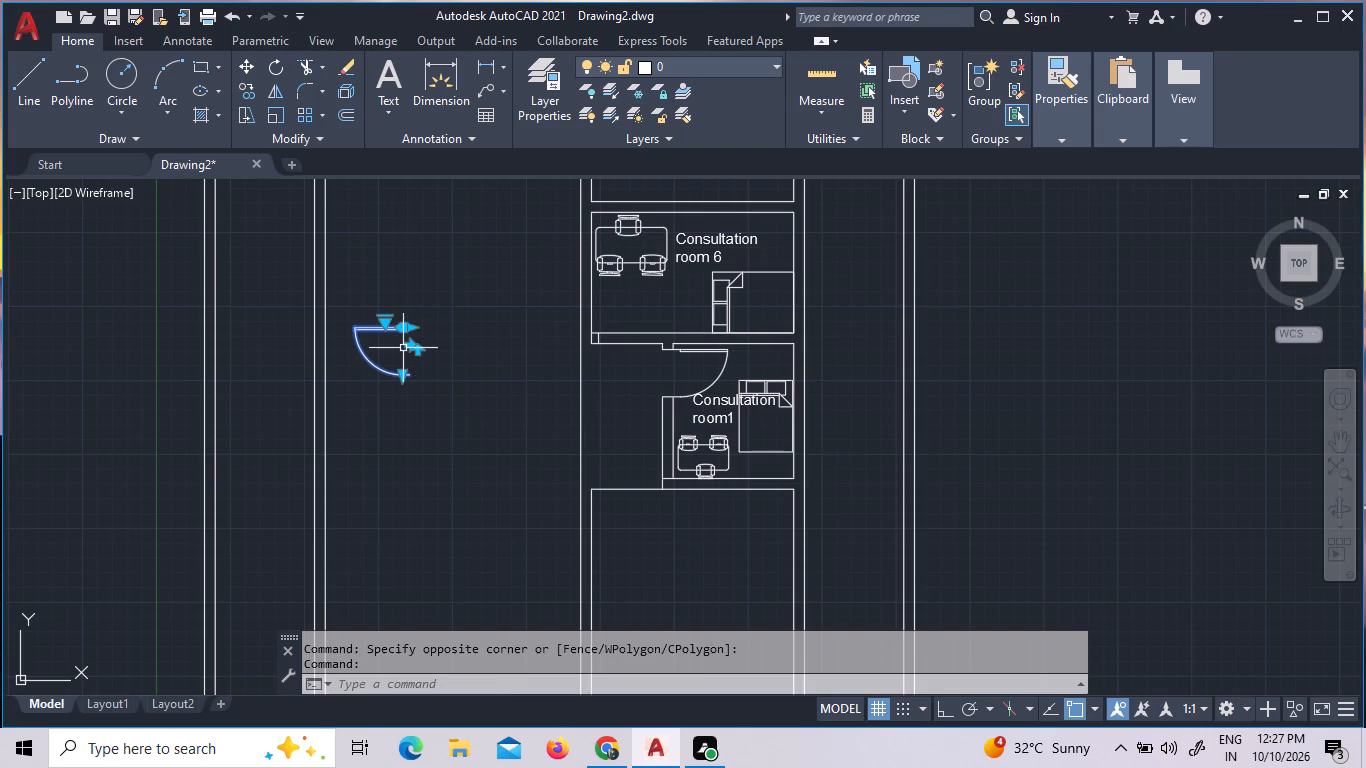
left_click(413, 353)
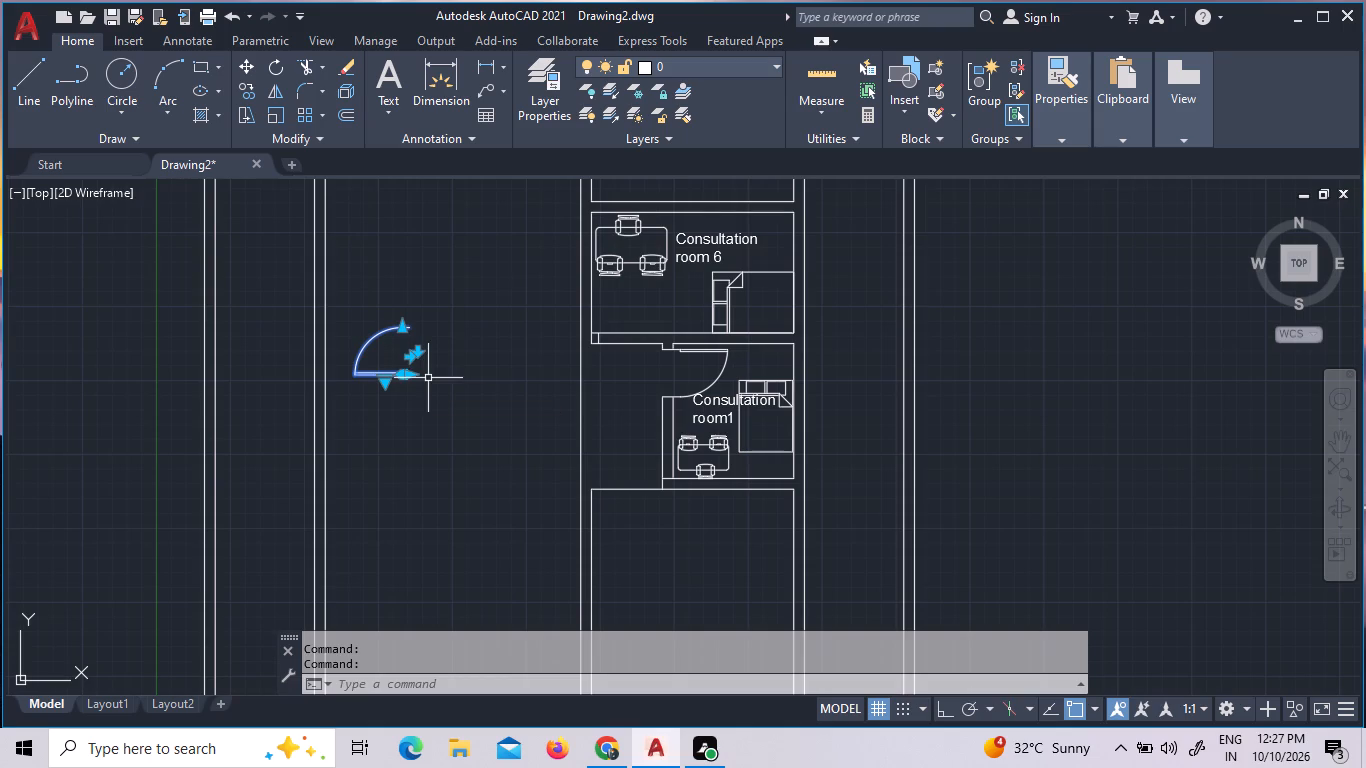
Rotate the copied door 270 degrees about its hinge end with Ortho on, so its leaf stands vertical.
key("r")
key("o")
key("Return")
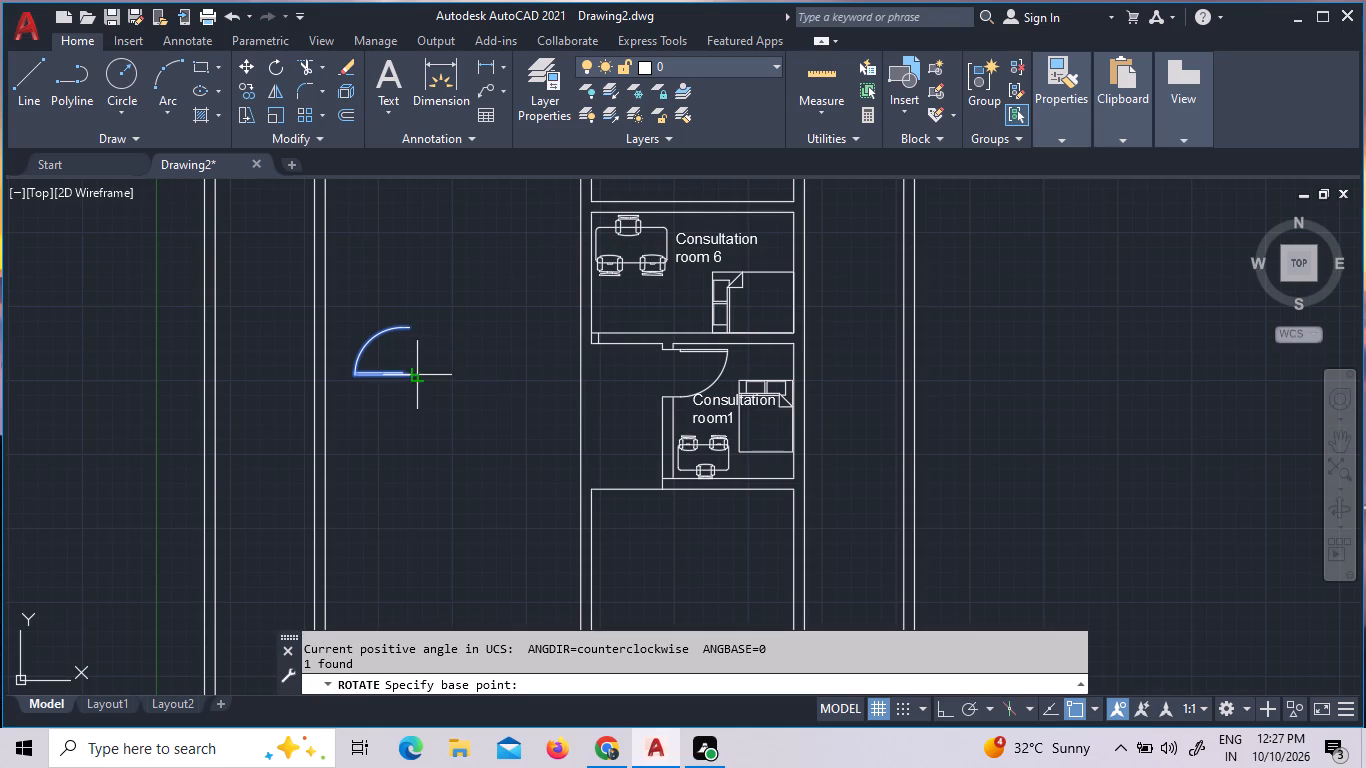
left_click(415, 374)
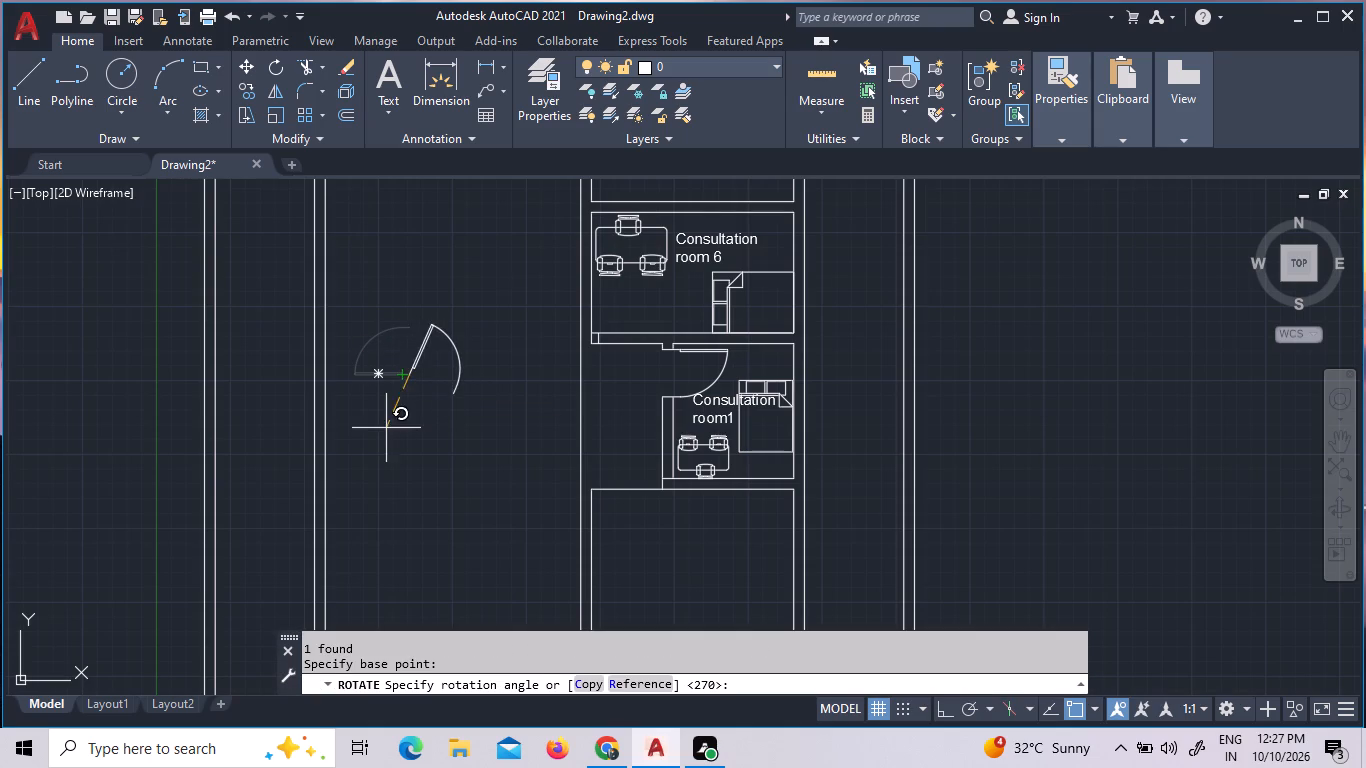
key("F8")
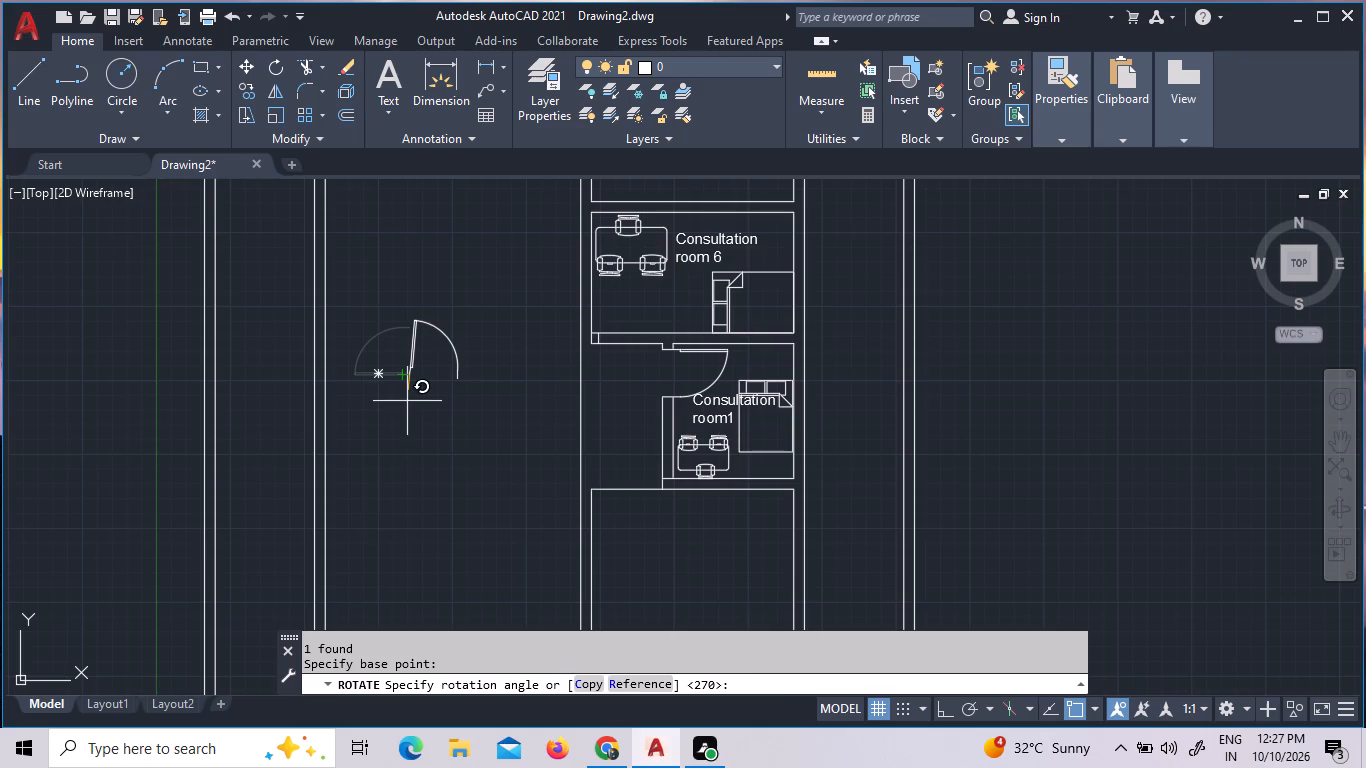
left_click(407, 401)
Move the copied door with Ortho off into Consultation room 6, beside the offset line at the lower wall and below the desk.
left_click(487, 399)
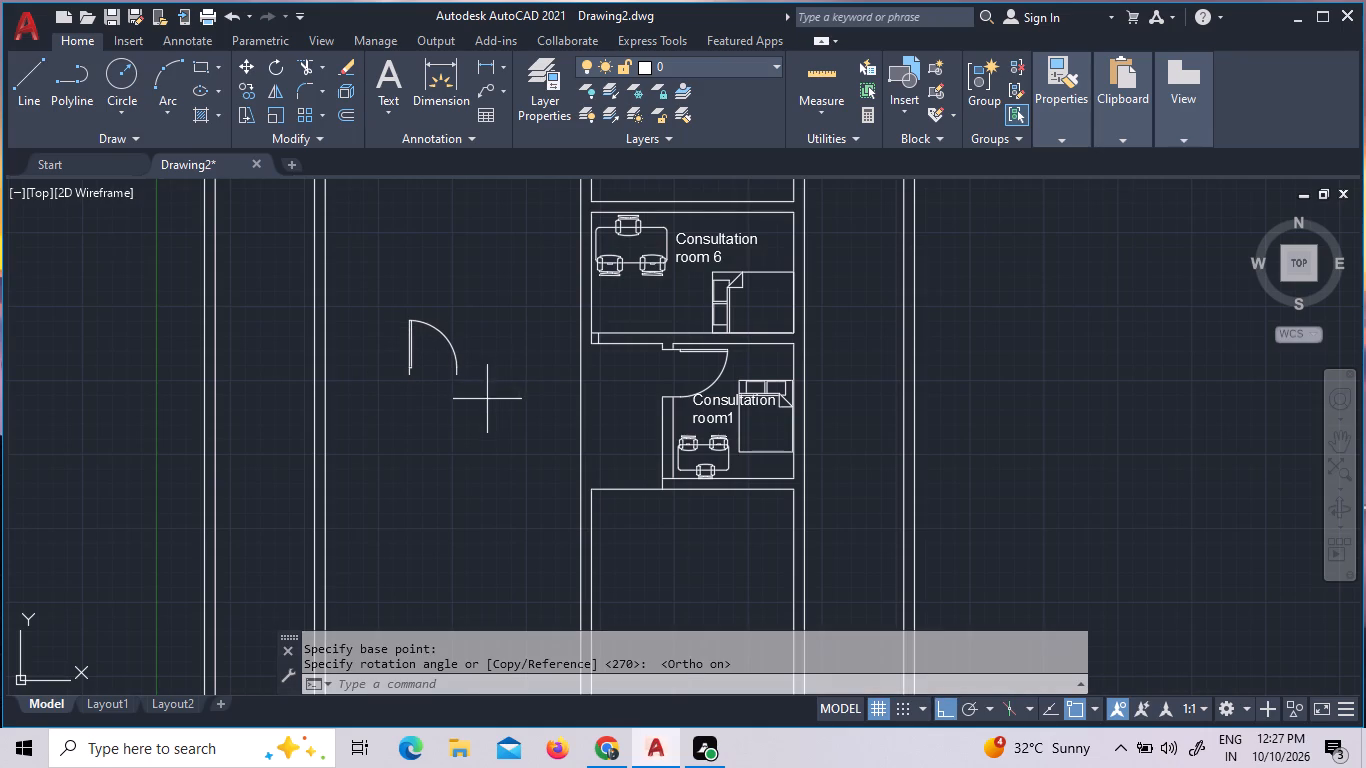
left_click(358, 298)
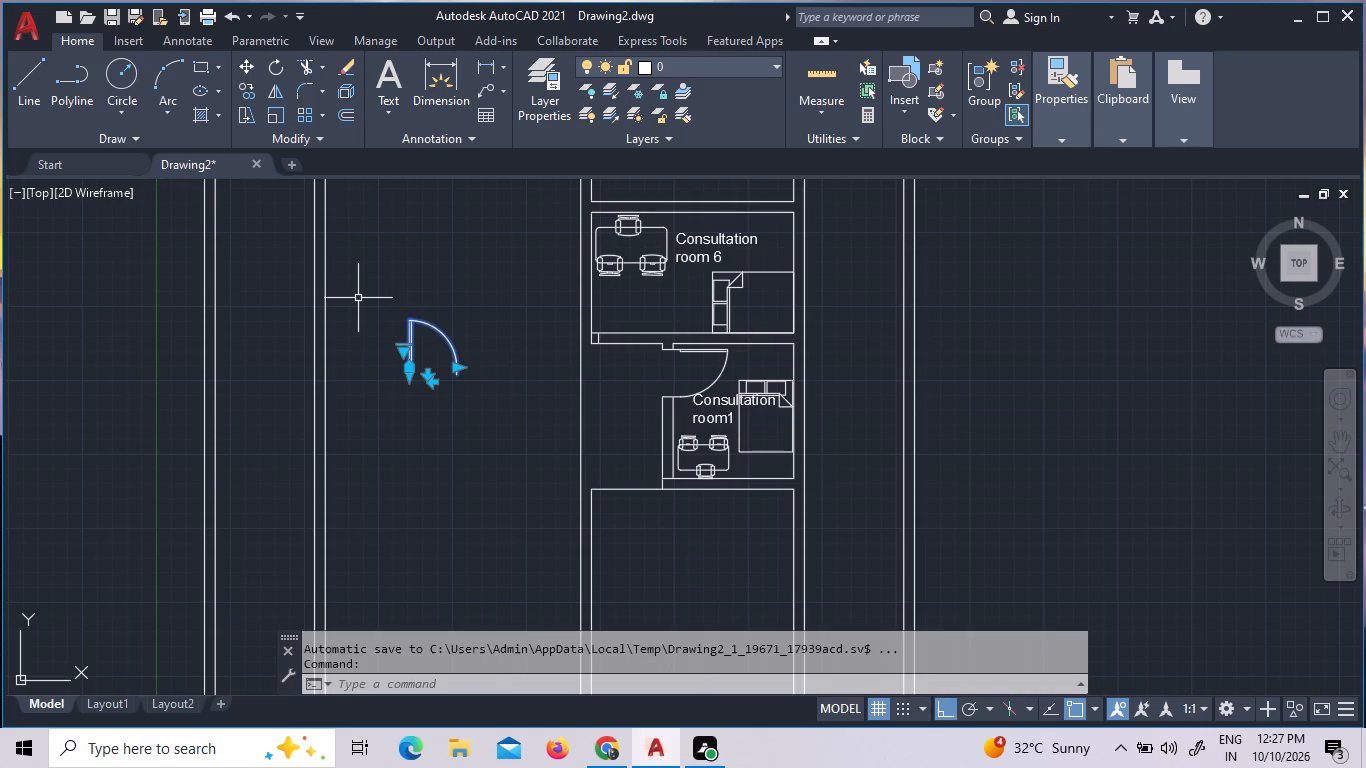
right_click(507, 323)
left_click(542, 379)
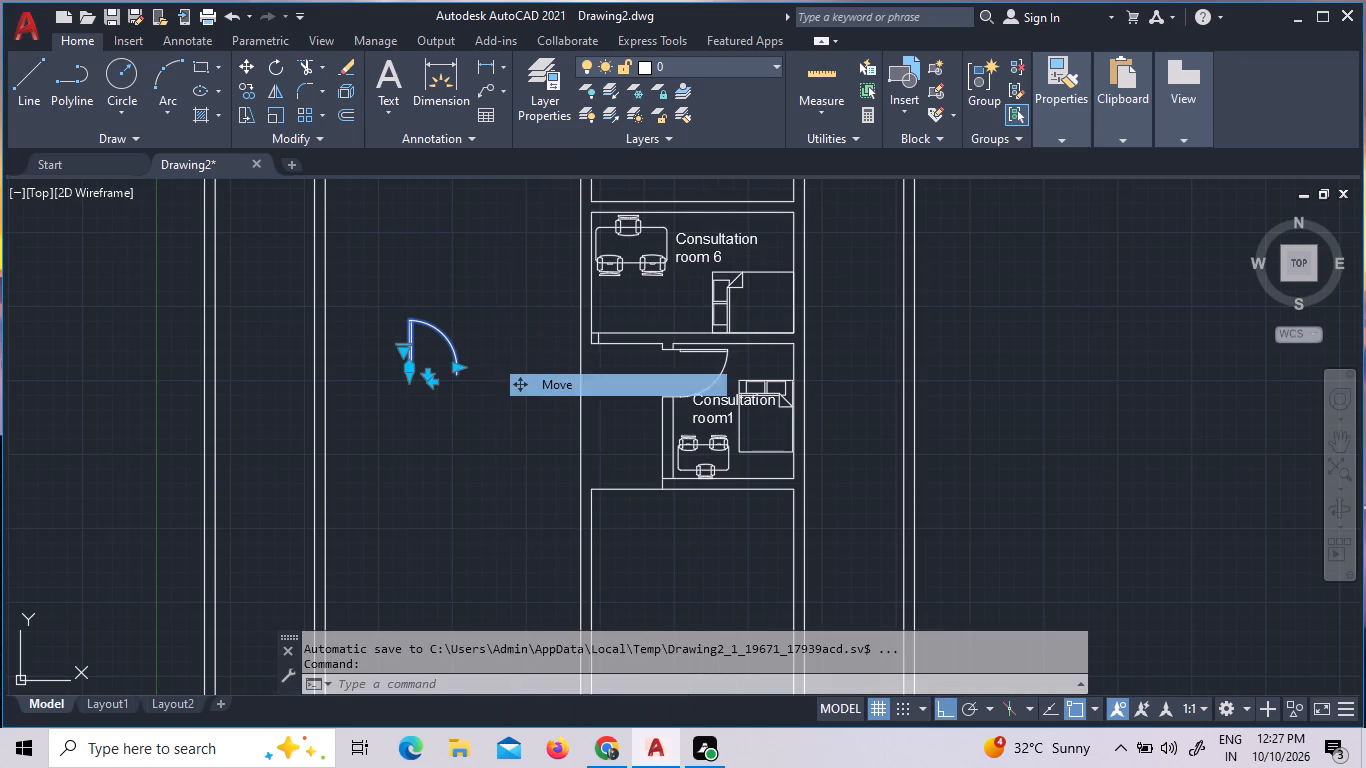
left_click(520, 379)
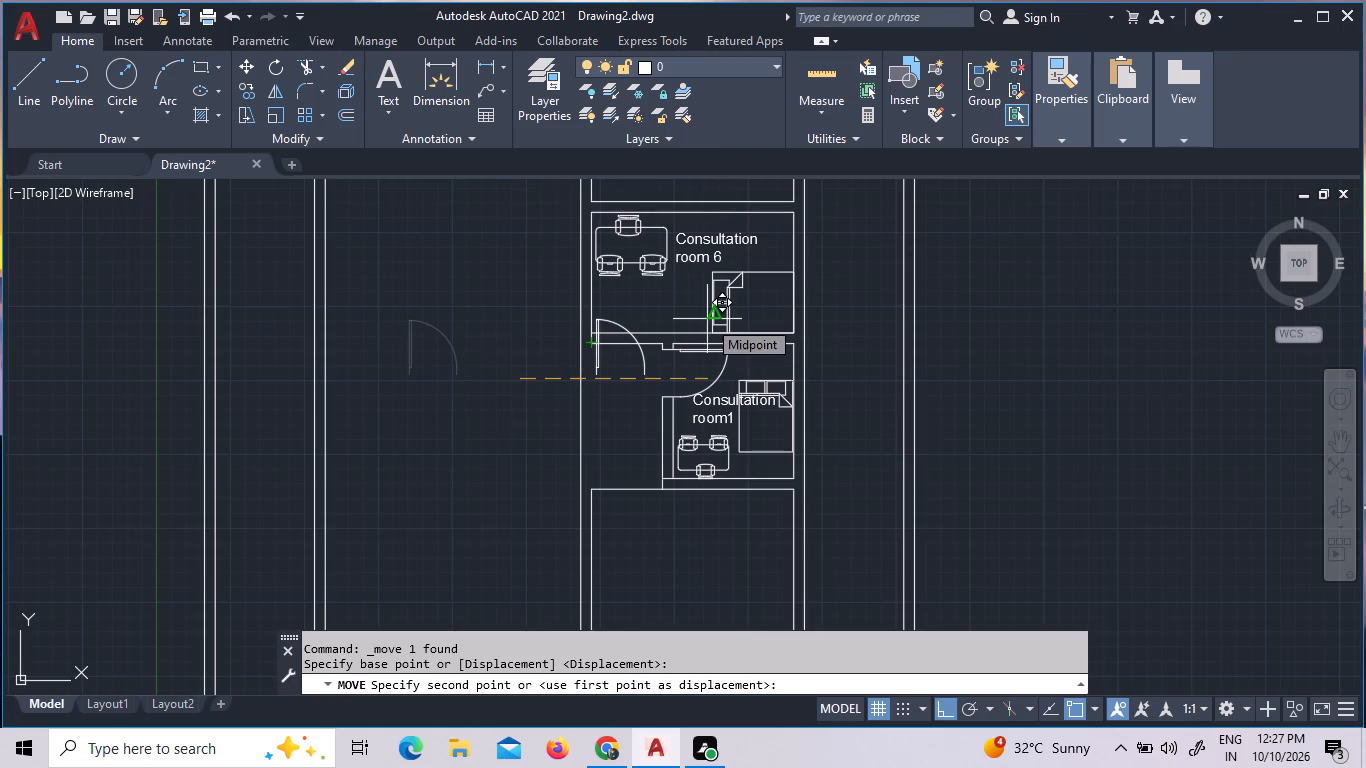
key("F8")
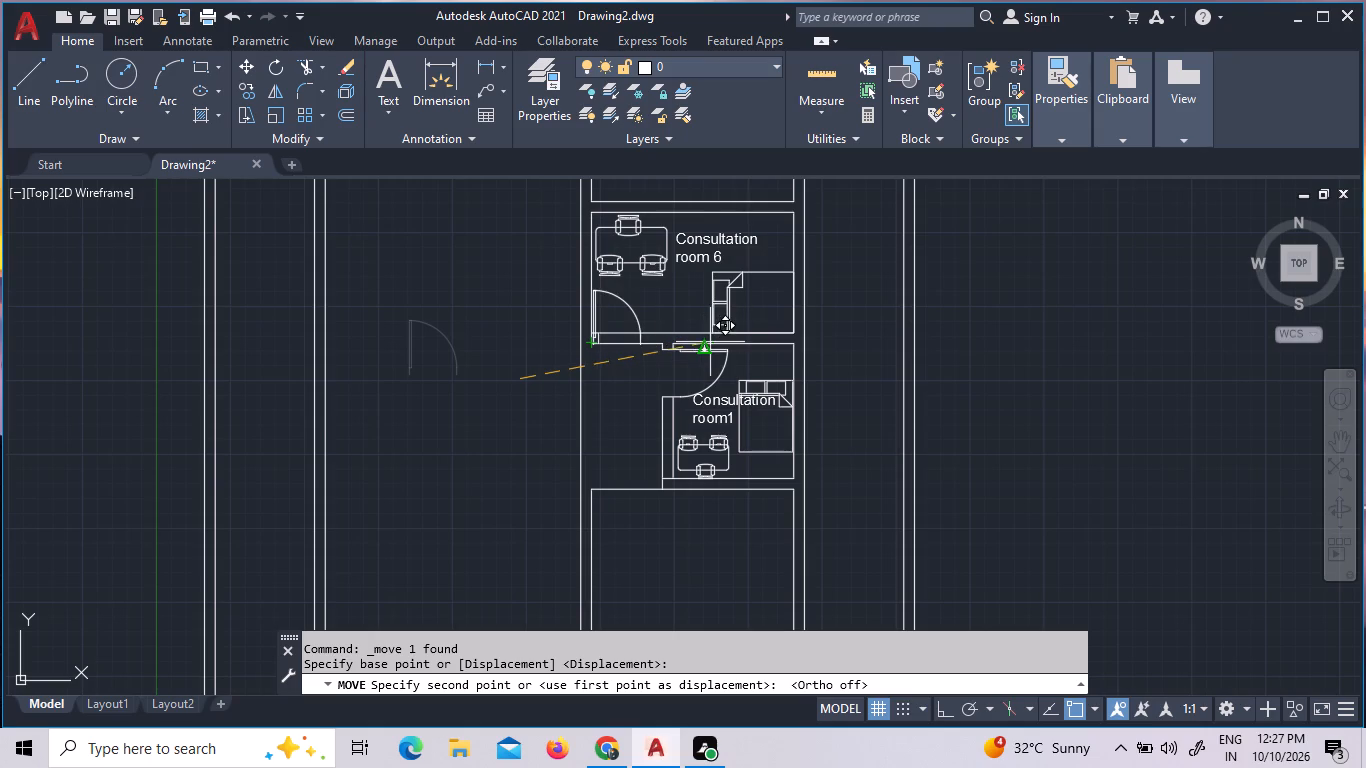
left_click(713, 341)
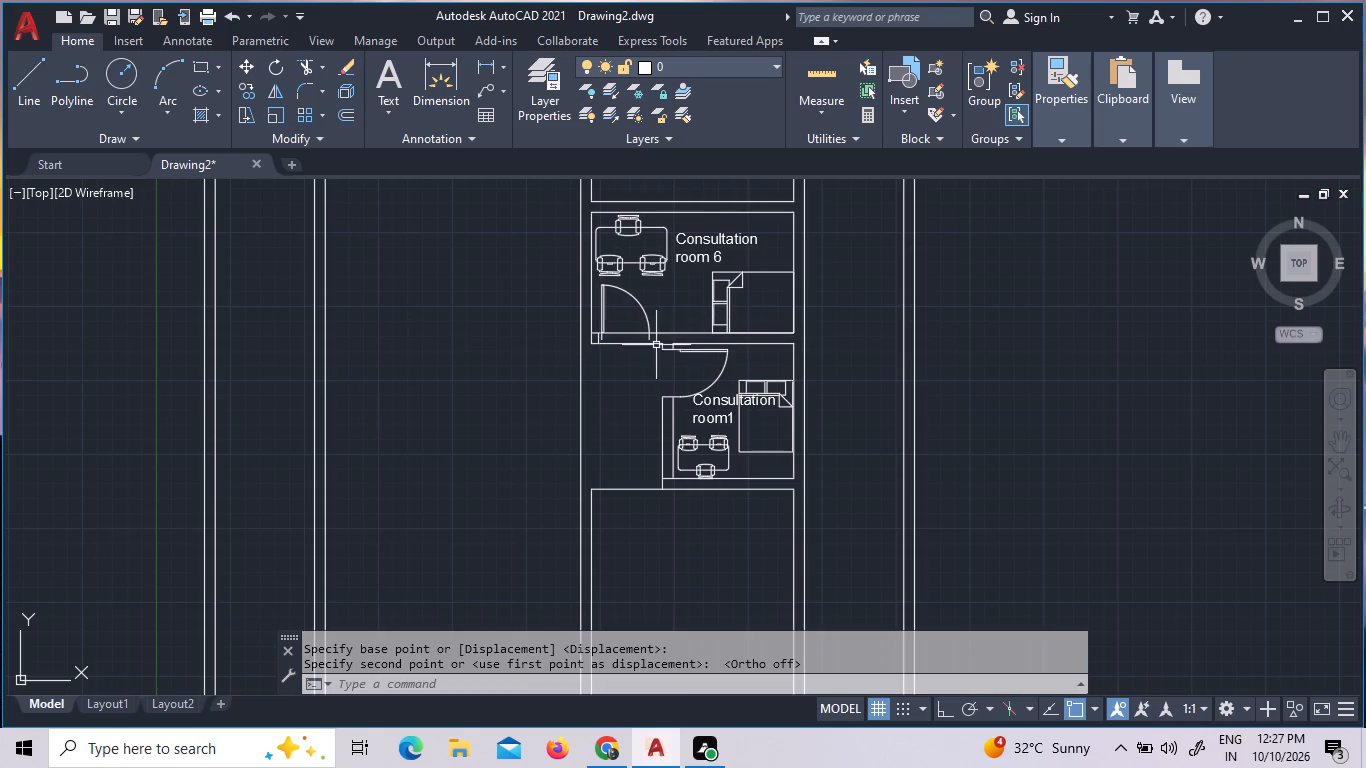
key("Escape")
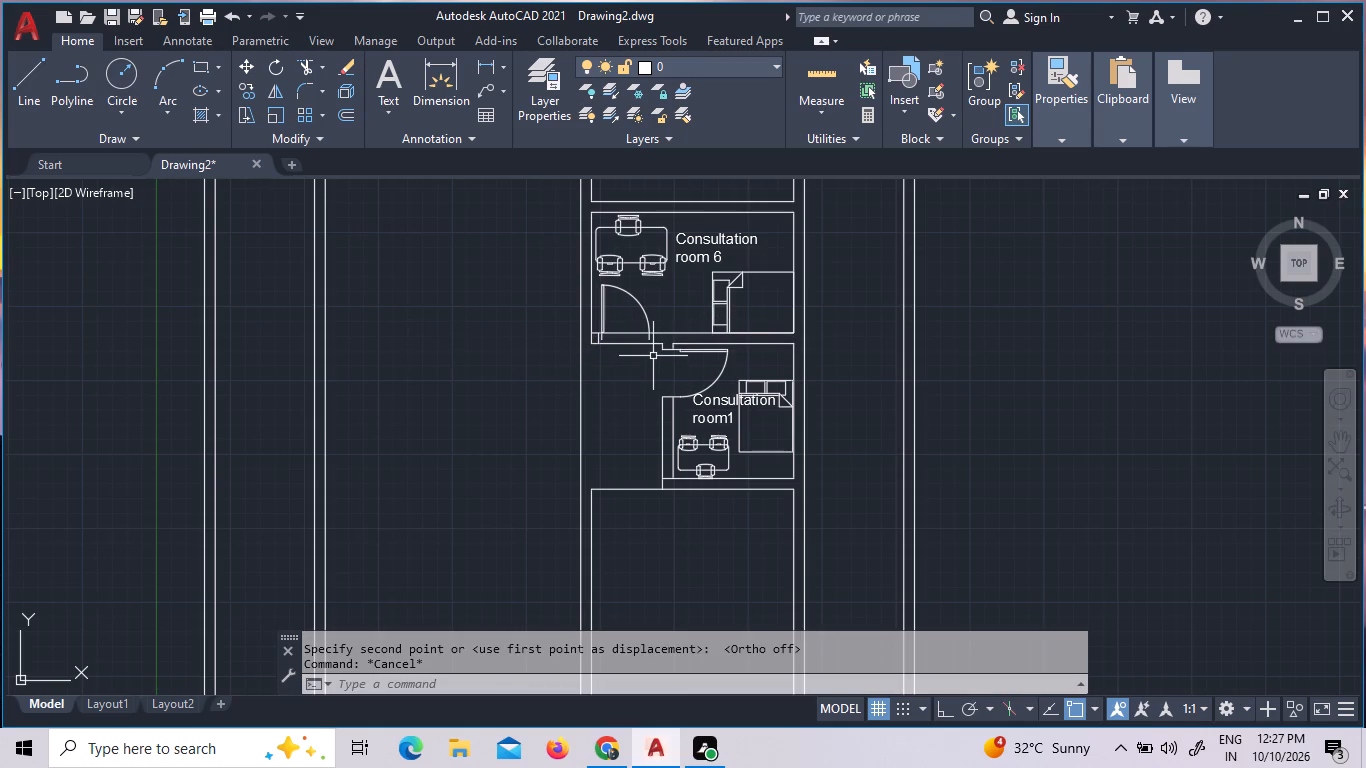
Move the Consultation room 6 door so its hinge-side end meets the corner of the offset line and the lower wall's inner line.
type("z w")
key("space")
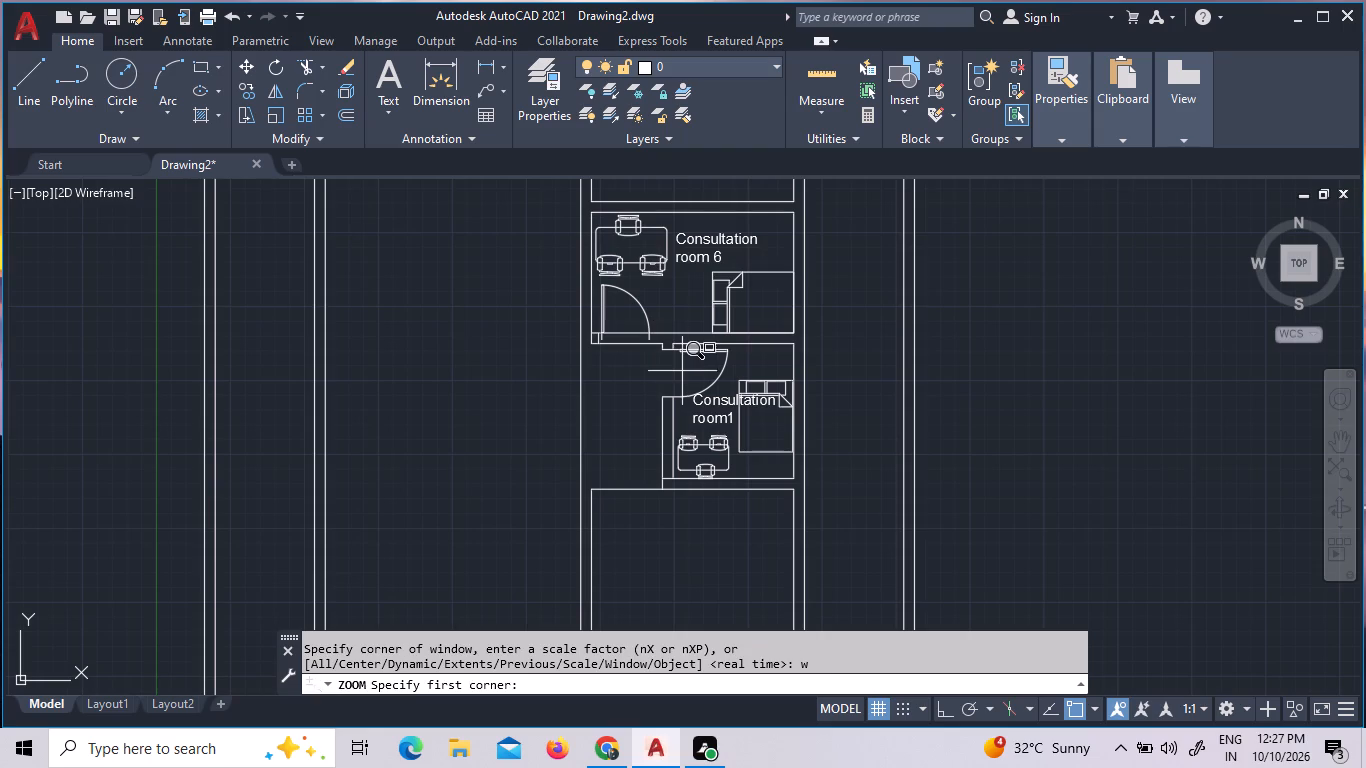
left_click(683, 371)
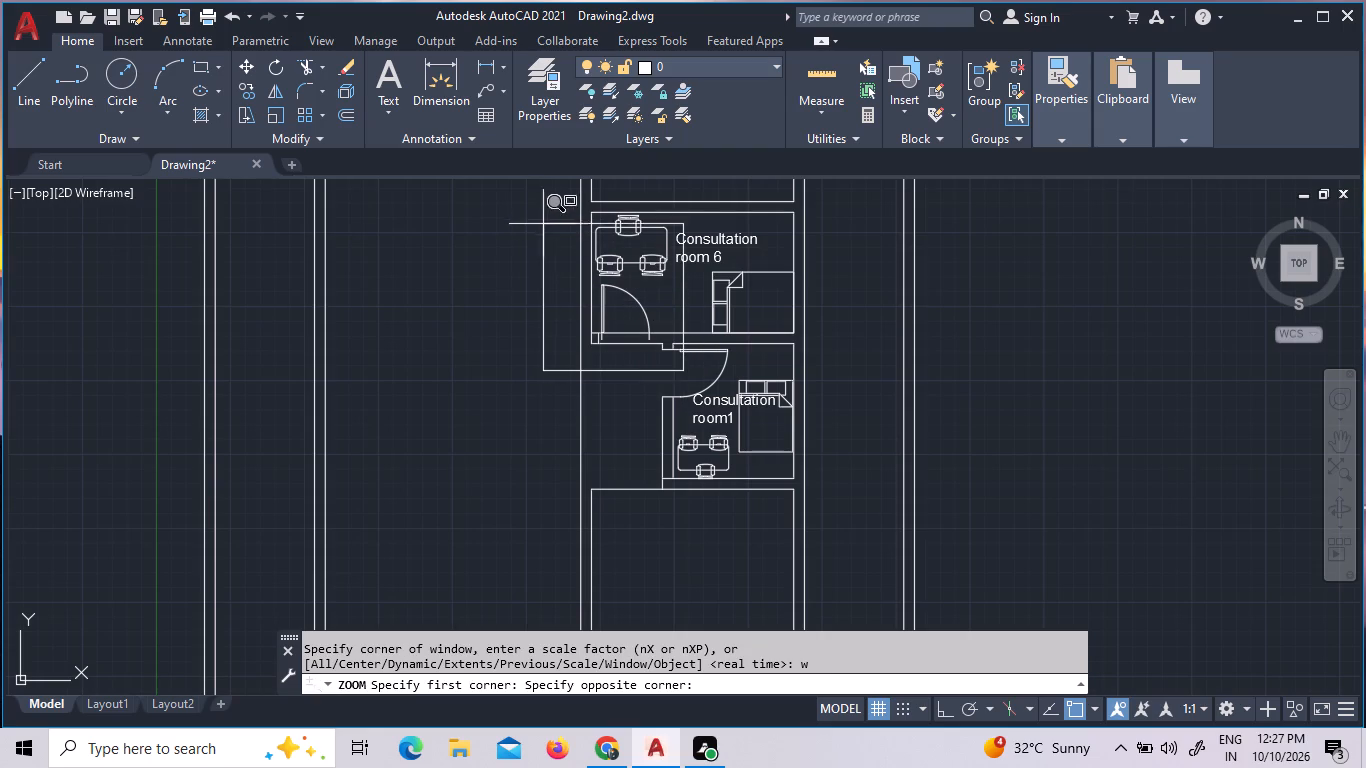
left_click(542, 219)
left_click_drag(675, 474, 652, 462)
left_click(618, 442)
right_click(684, 505)
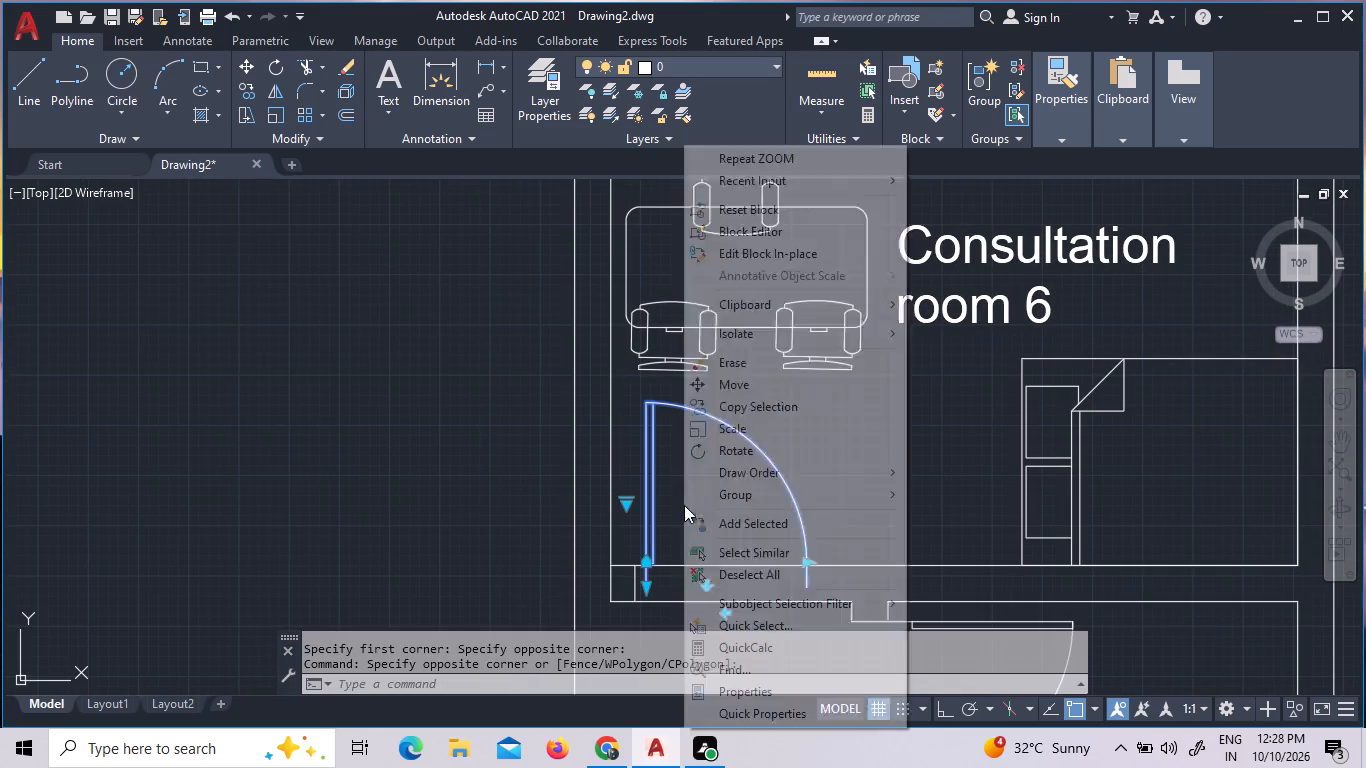
left_click(718, 378)
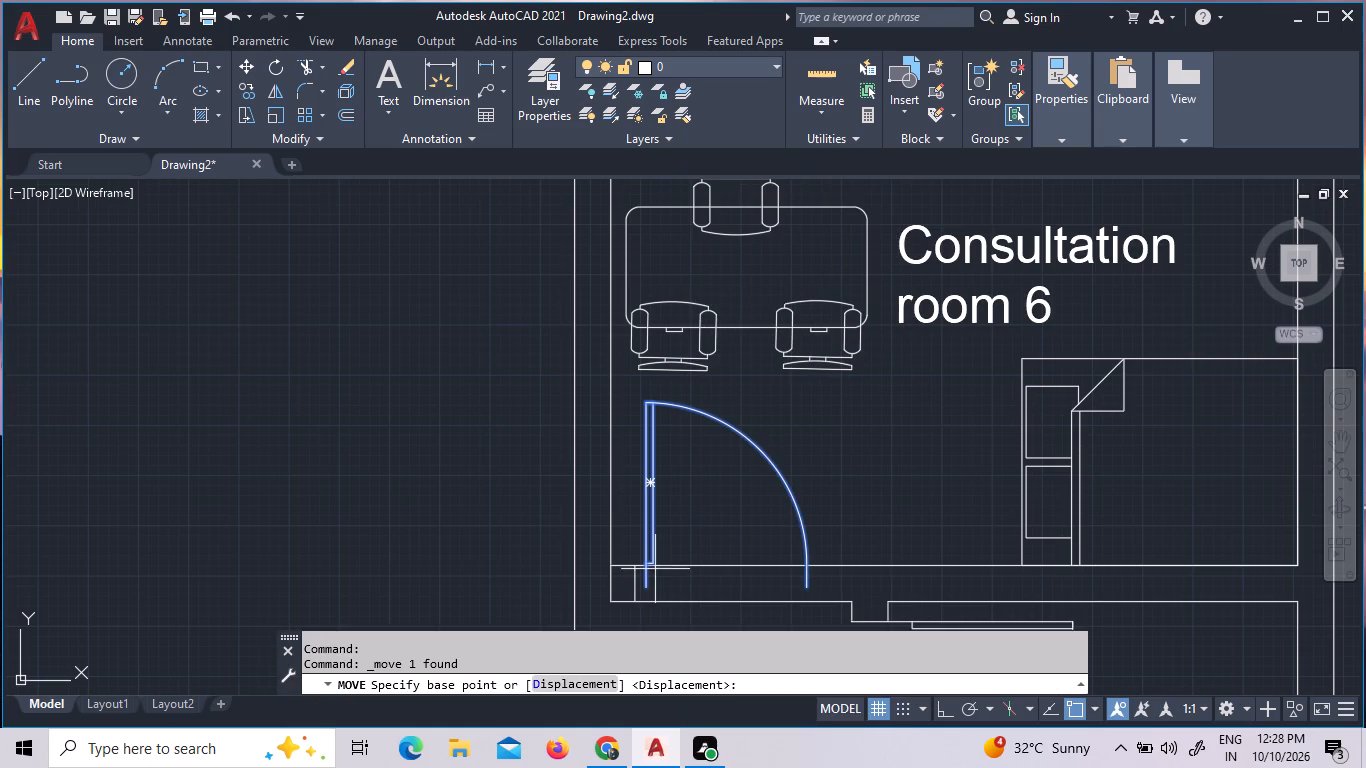
left_click(649, 584)
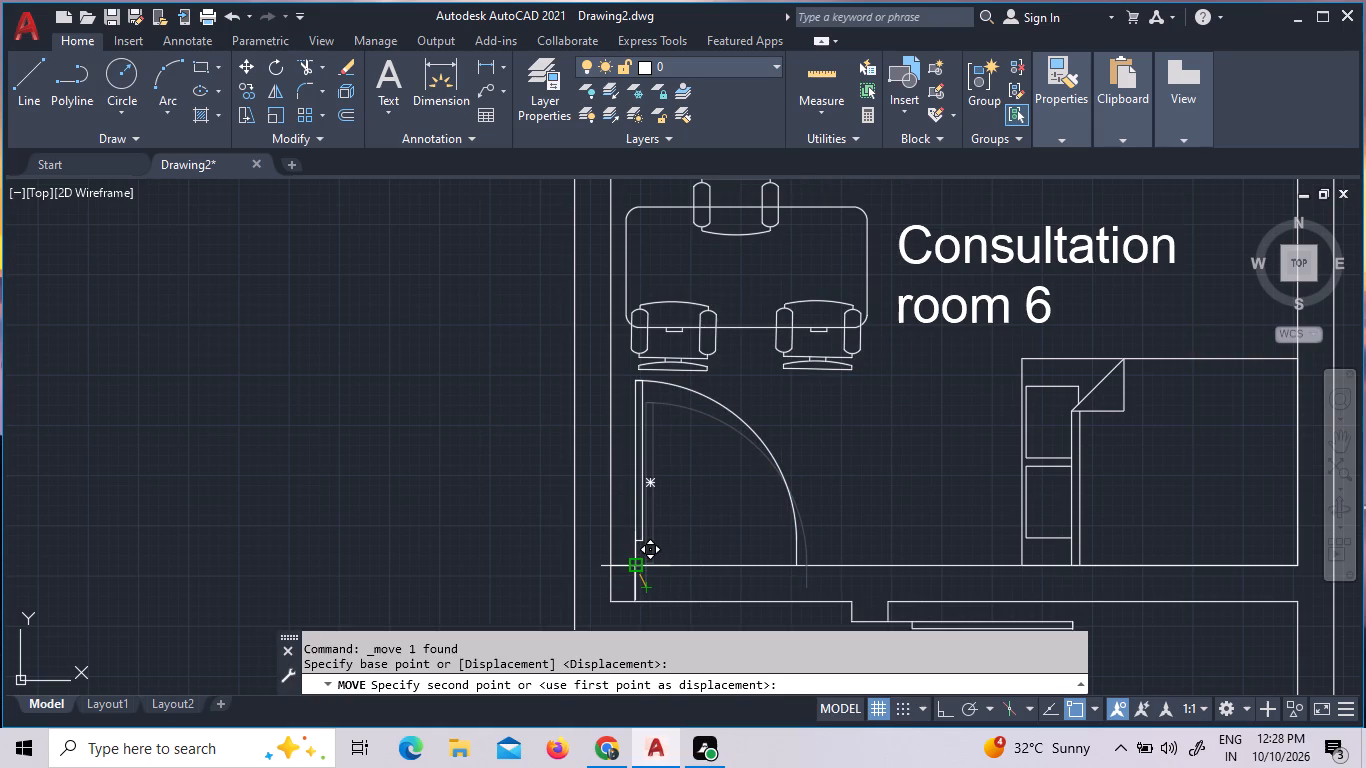
left_click(638, 566)
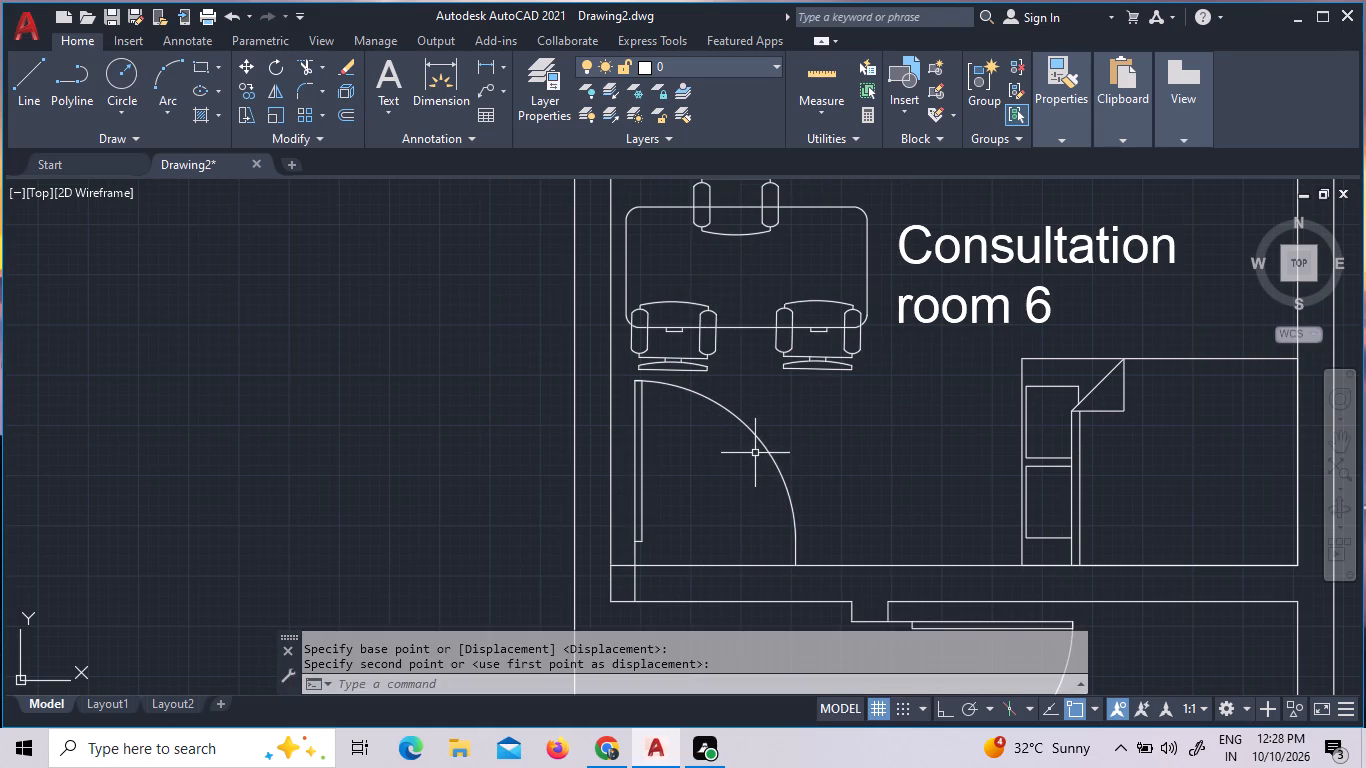
left_click(758, 445)
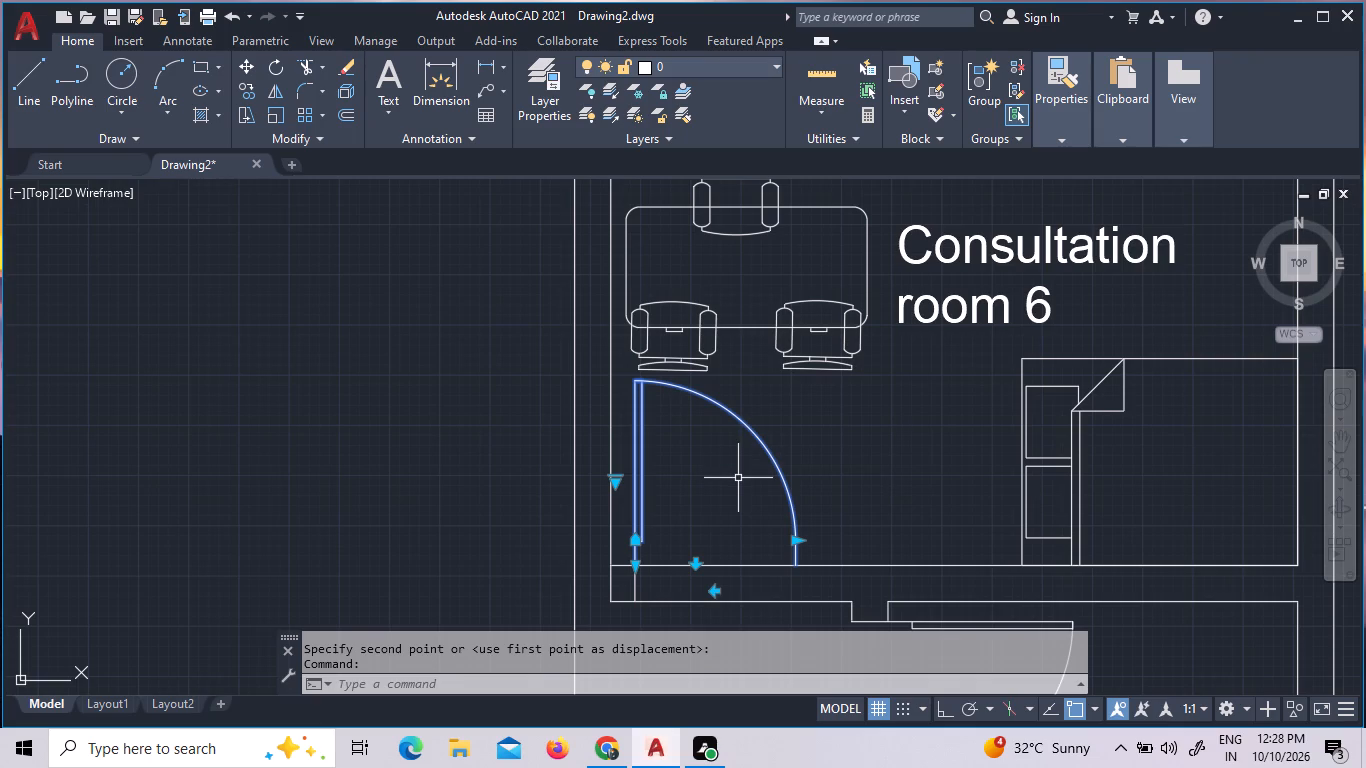
key("Escape")
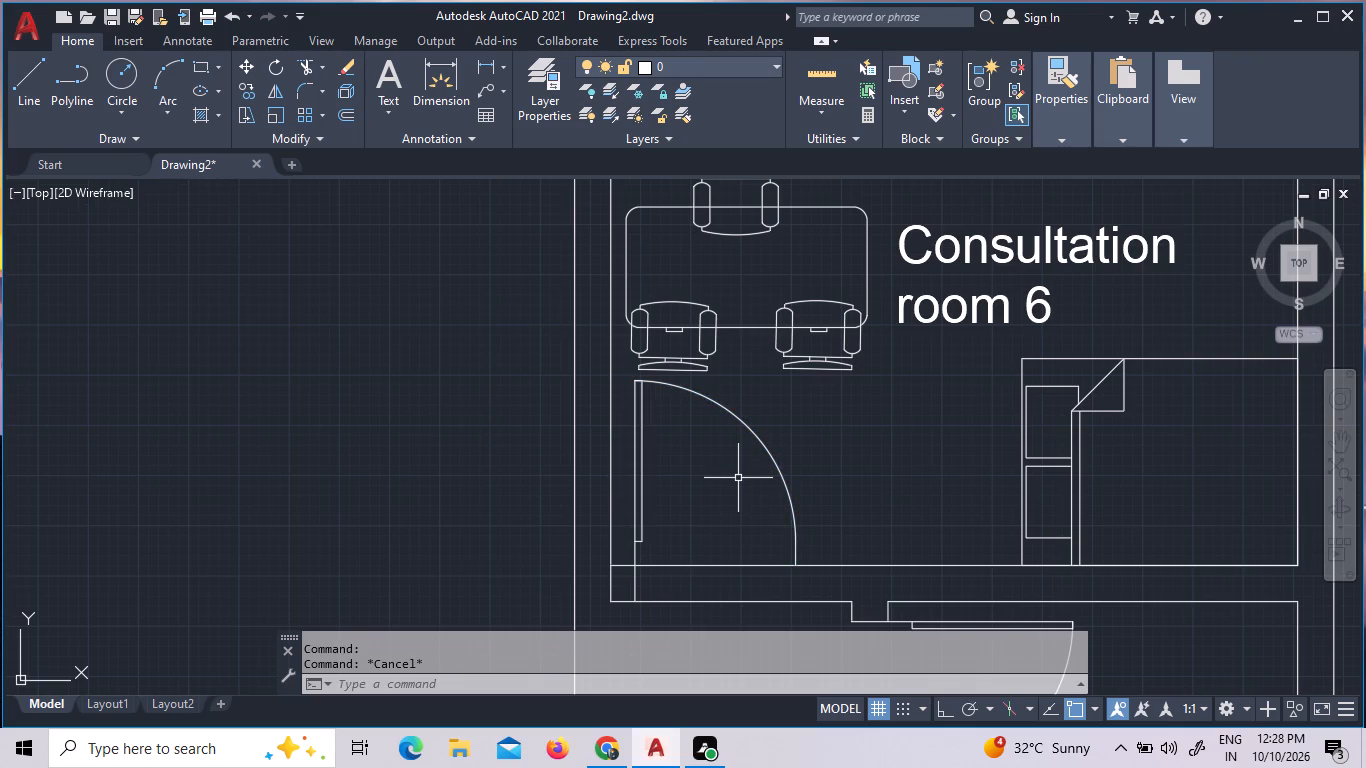
left_click(702, 522)
left_click(691, 500)
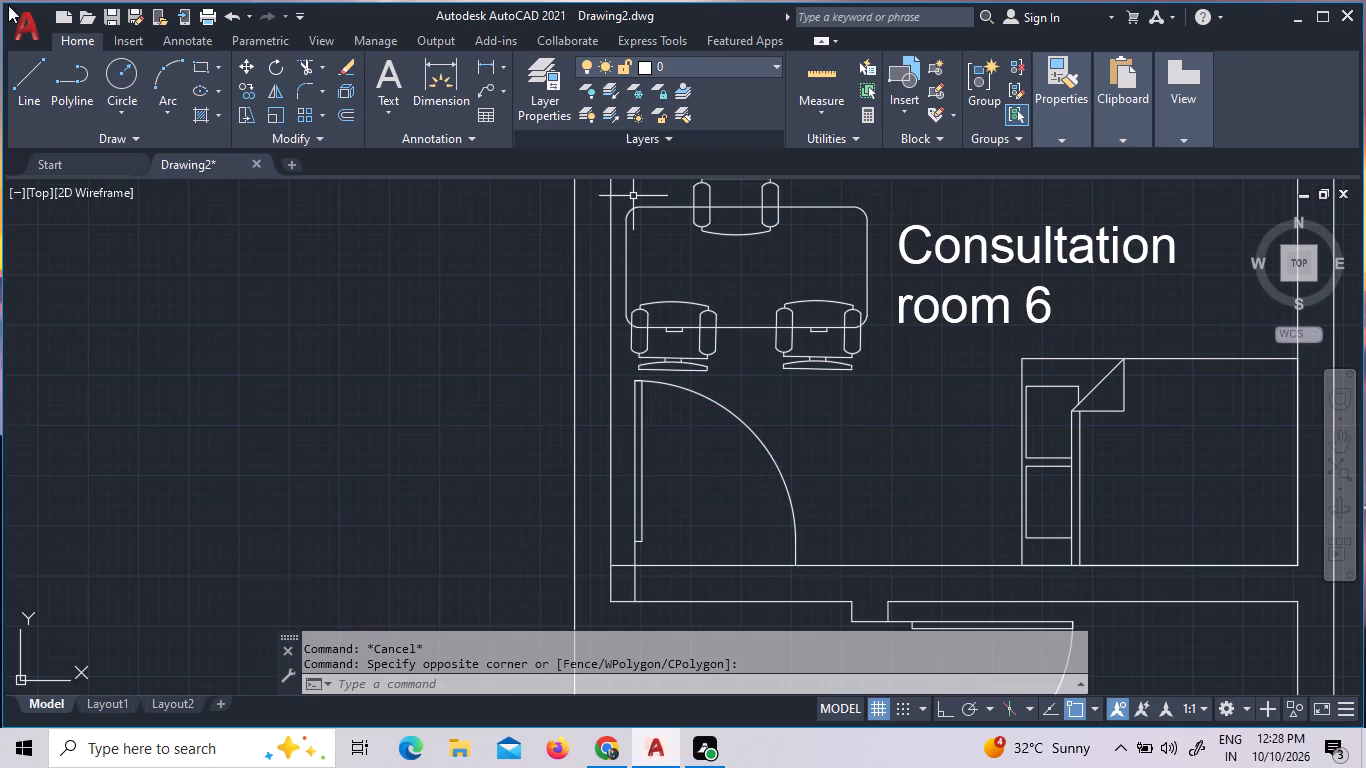
Draw a line across the lower wall's thickness from the end of the Consultation room 6 door's swing arc.
left_click(17, 70)
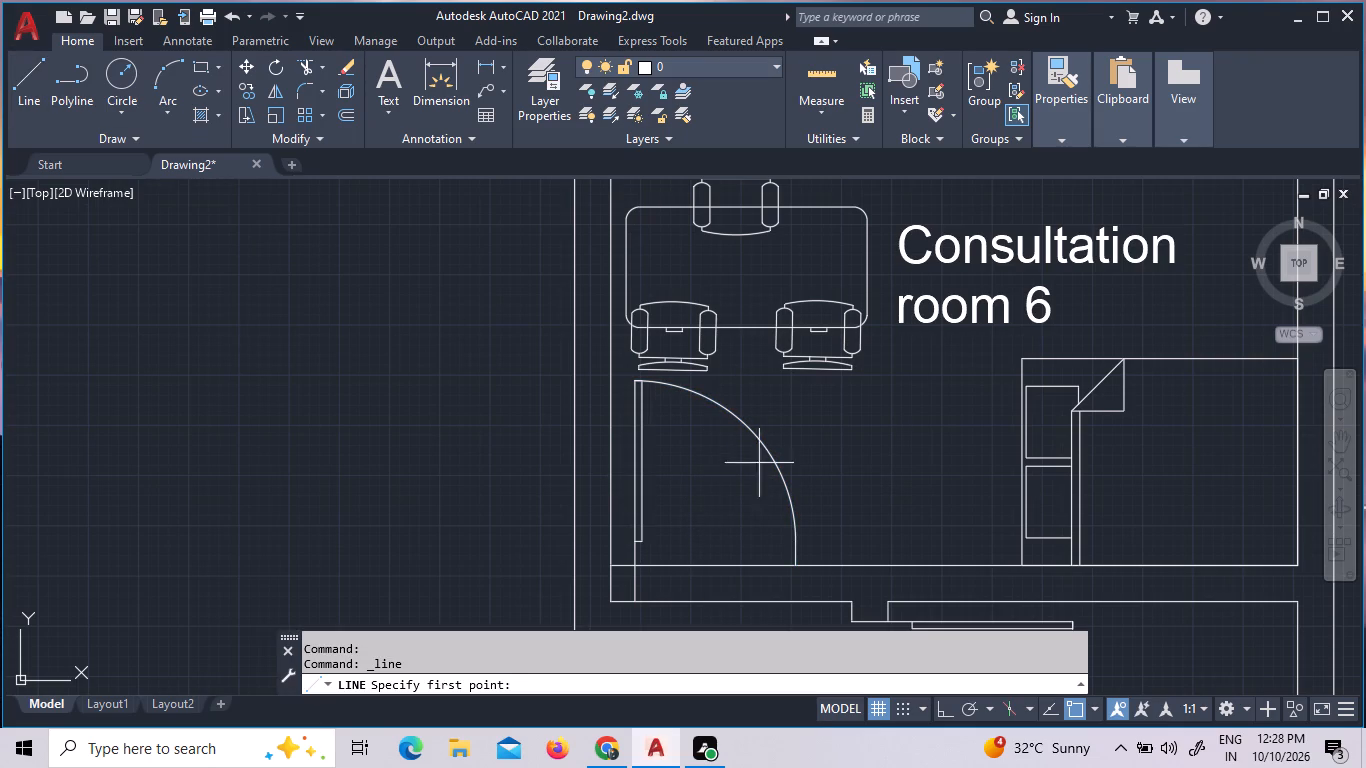
left_click(799, 572)
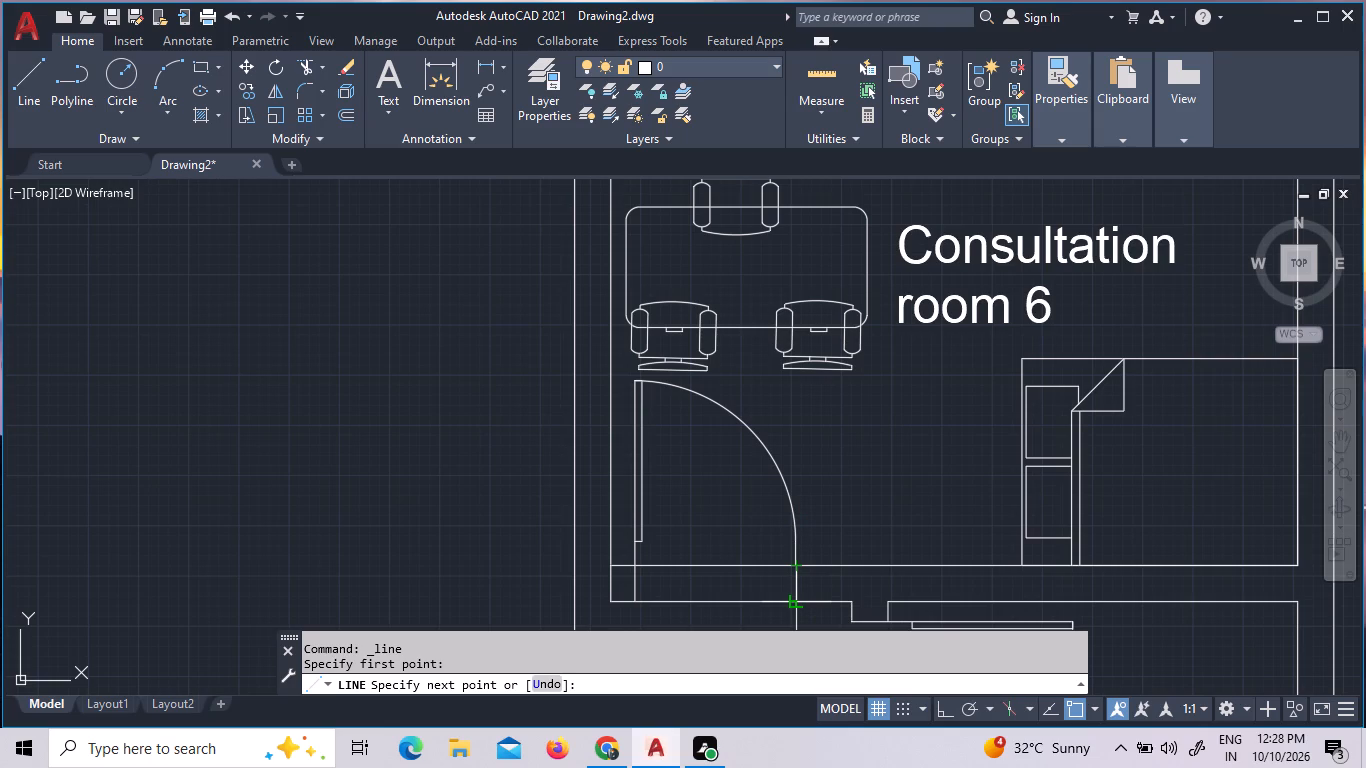
left_click(798, 603)
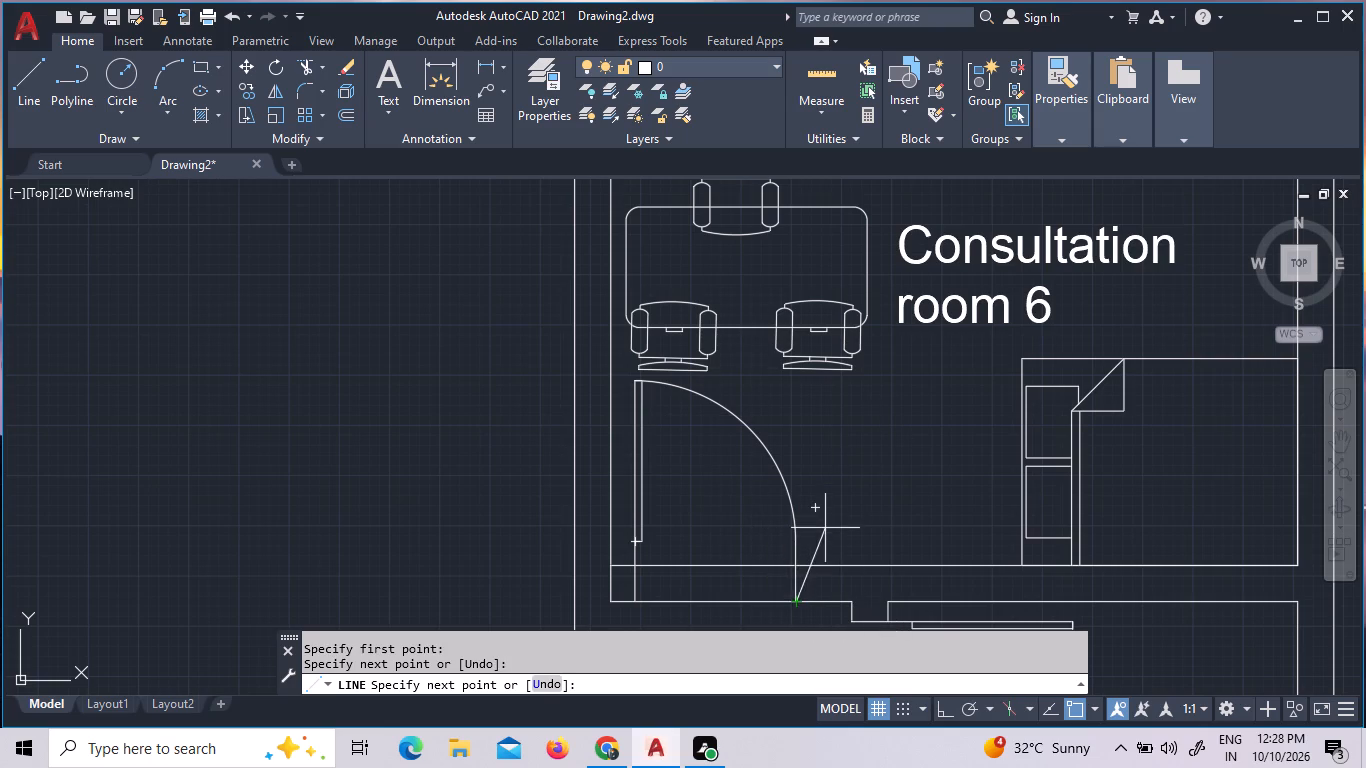
key("Escape")
Trim both lower wall lines across the Consultation room 6 door opening and the short vertical line closing the wall stub beside it.
type("tr")
key("space")
key("space")
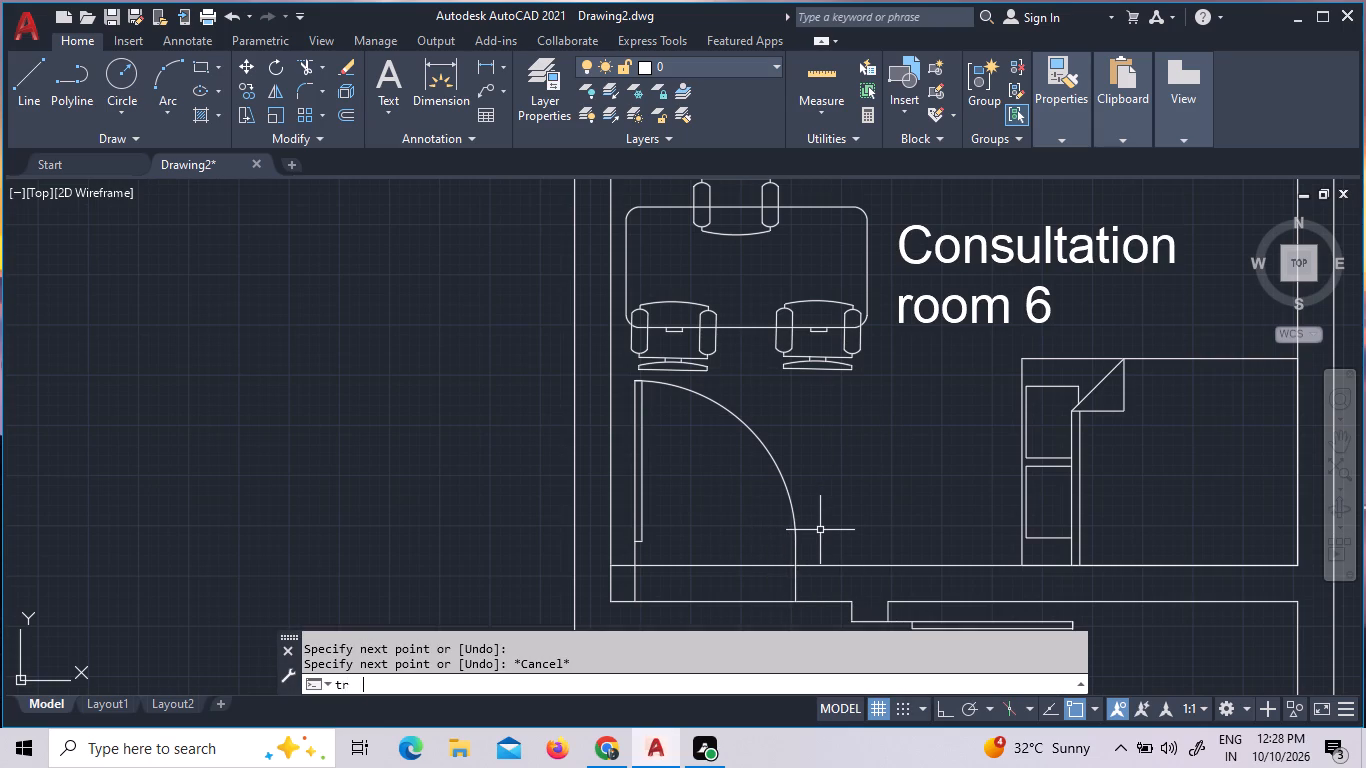
left_click(680, 619)
left_click(686, 529)
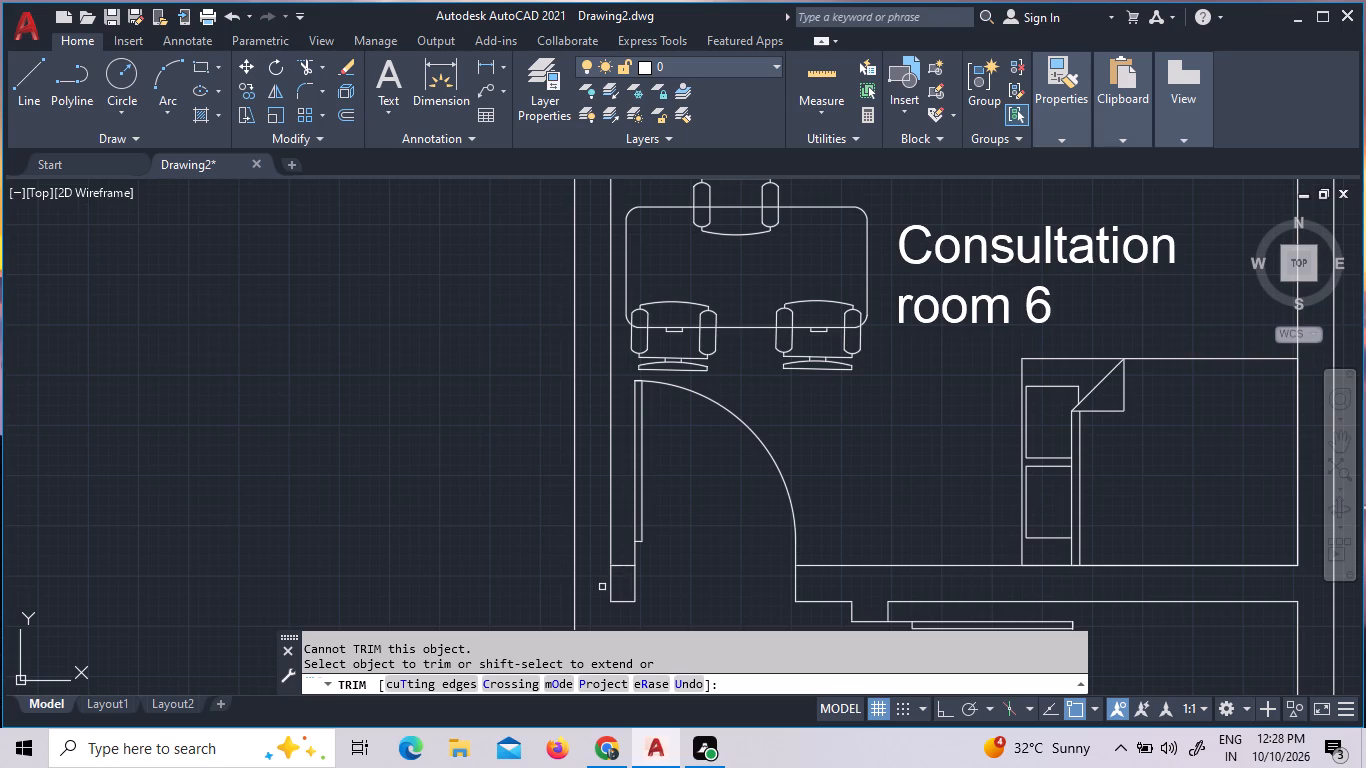
left_click(613, 586)
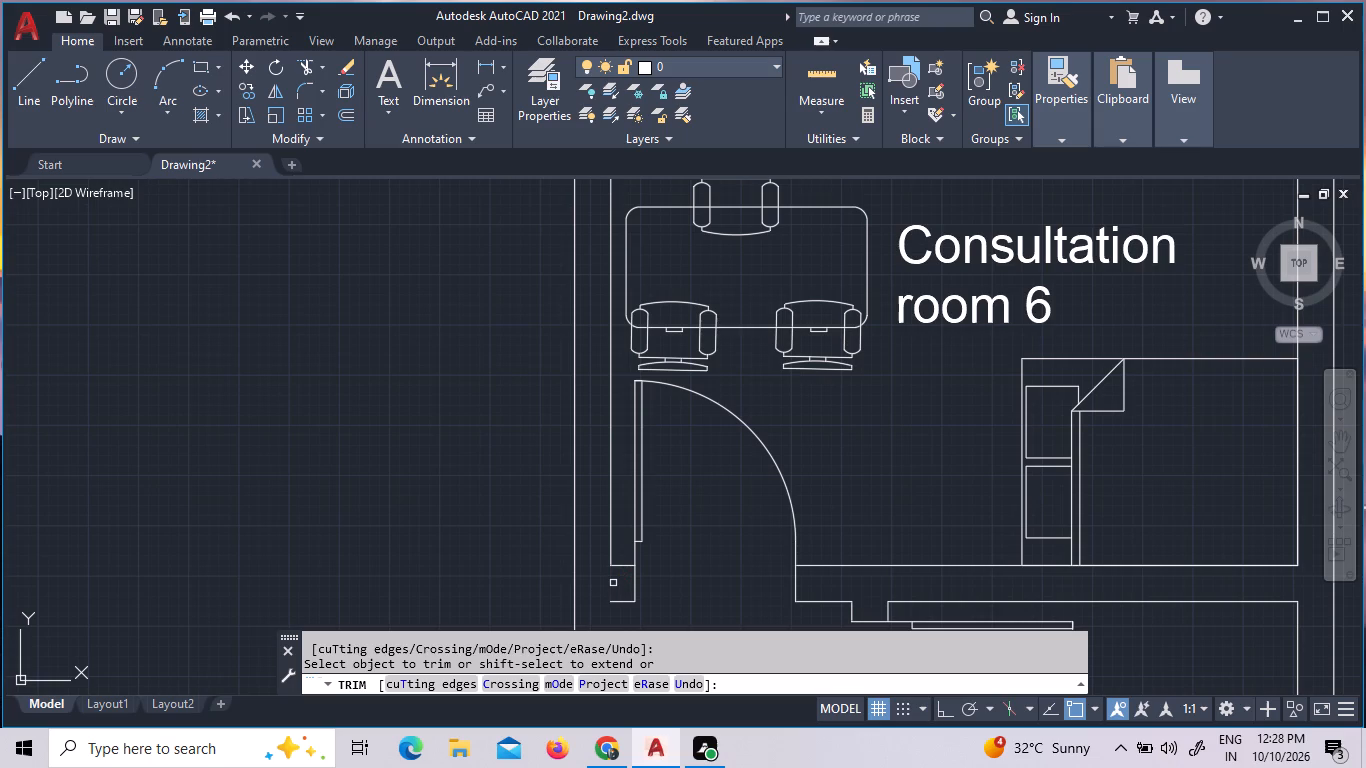
key("Escape")
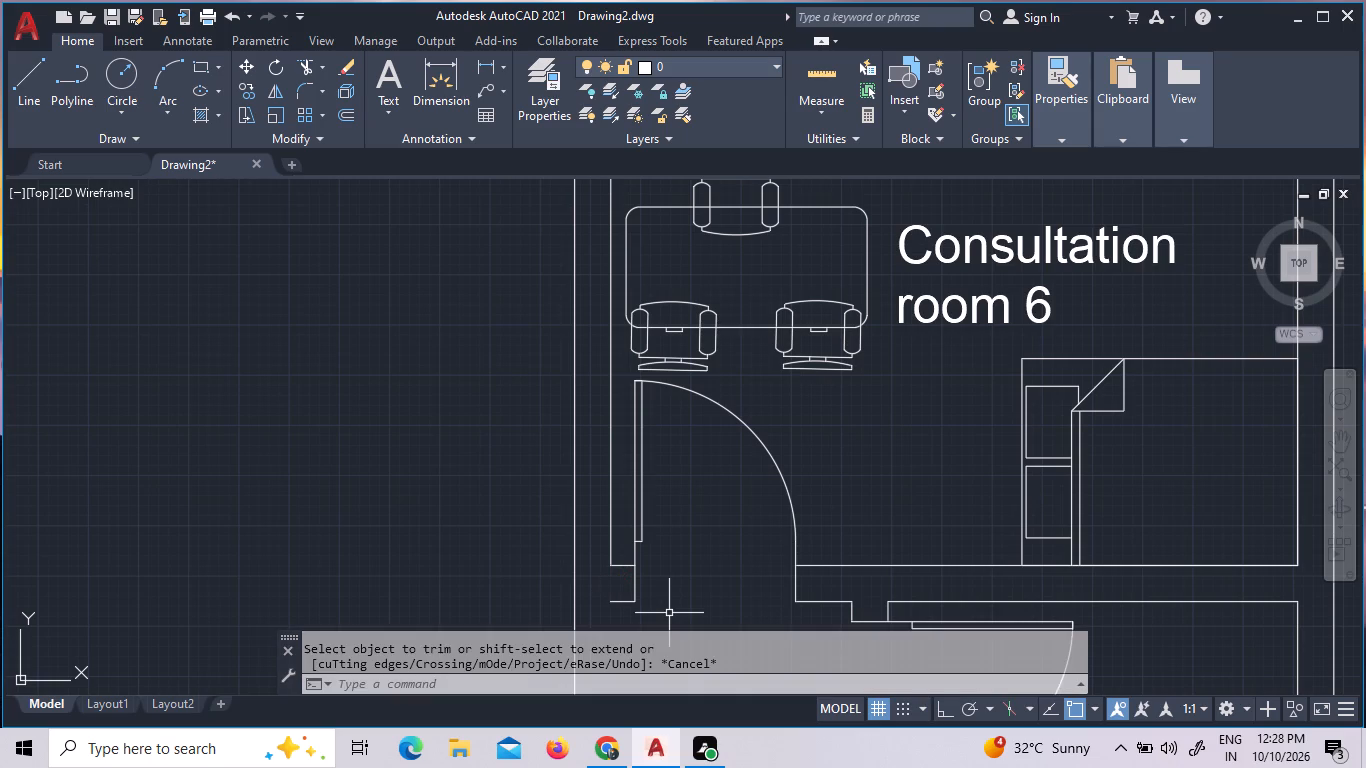
Extend the lower line of the wall stub beside the Consultation room 6 door to the outer wall line.
key("e")
key("x")
key("space")
key("space")
left_click(622, 600)
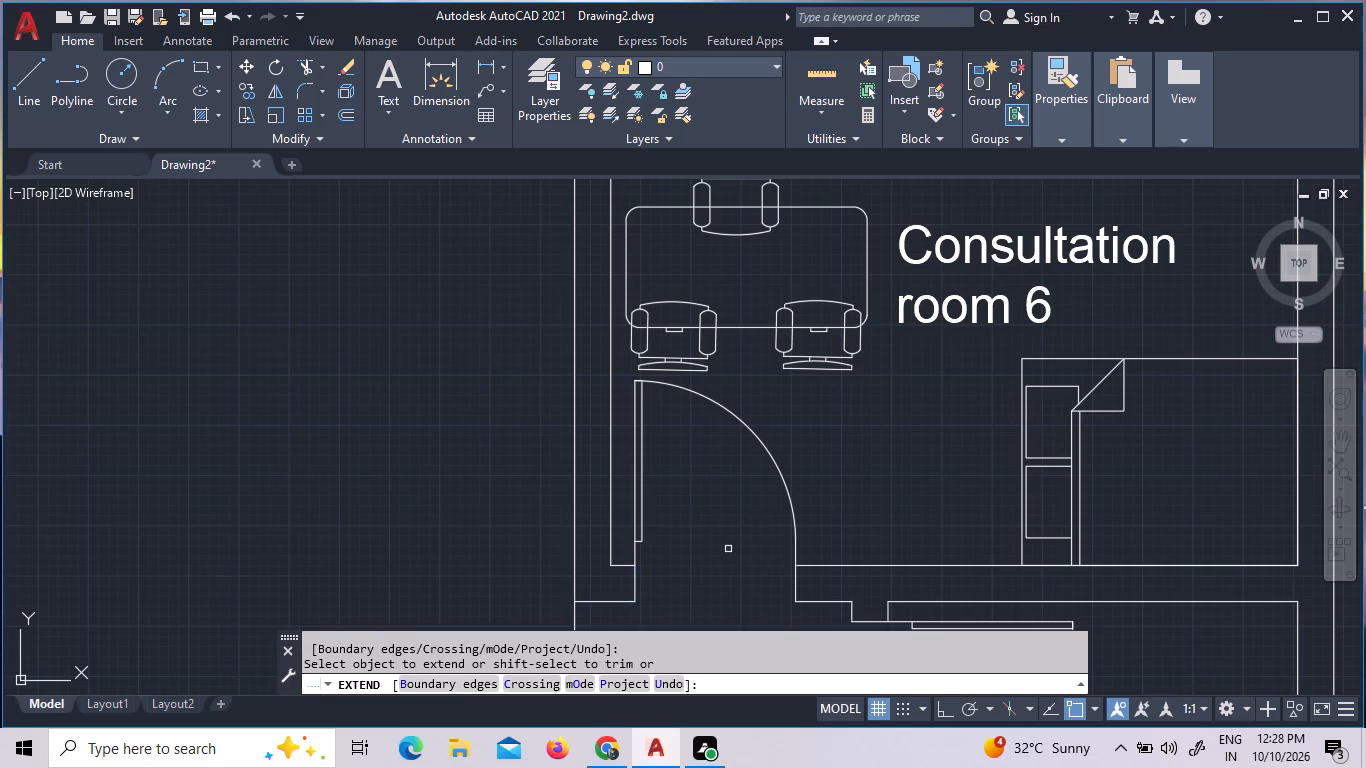
key("Escape")
Move the Consultation room 6 bed horizontally away from the side wall, toward the door.
middle_click_drag(801, 444, 768, 375)
middle_click_drag(825, 498, 812, 437)
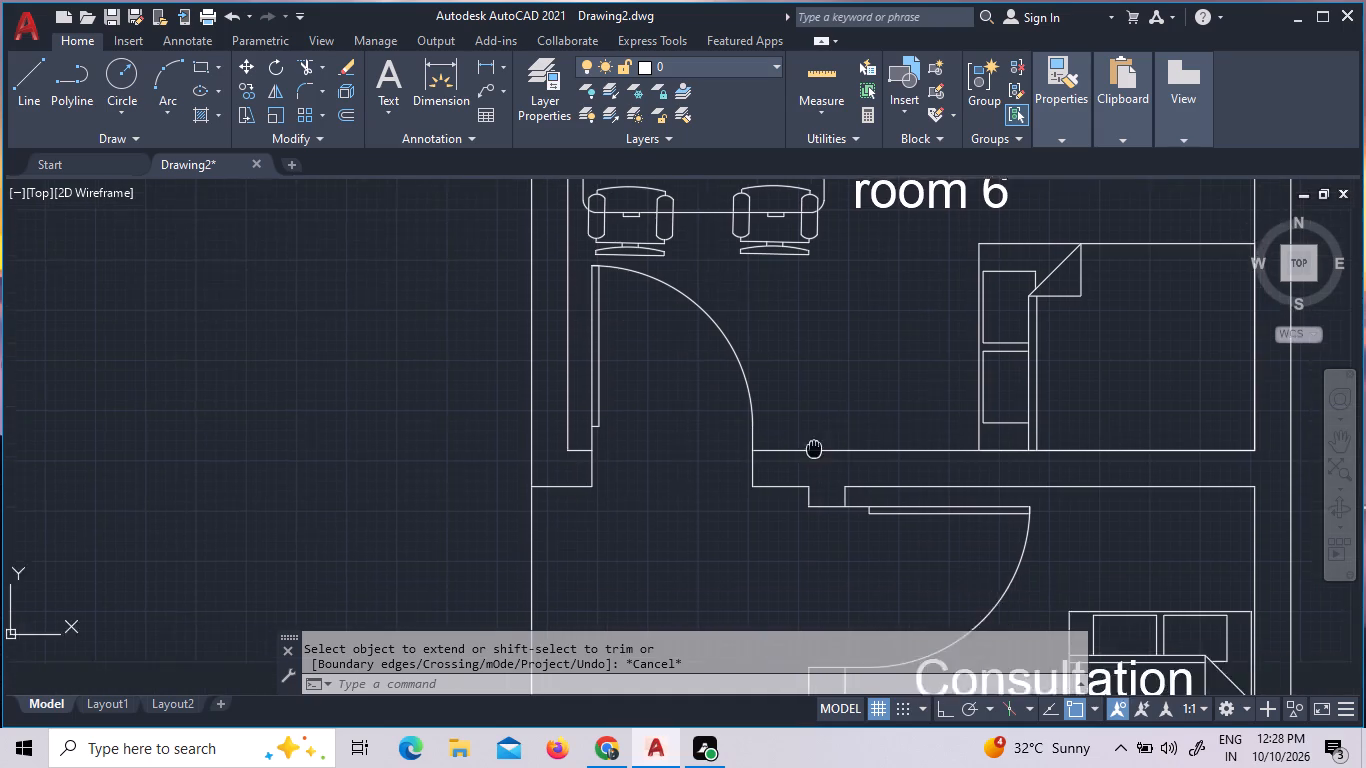
middle_click_drag(812, 437, 797, 344)
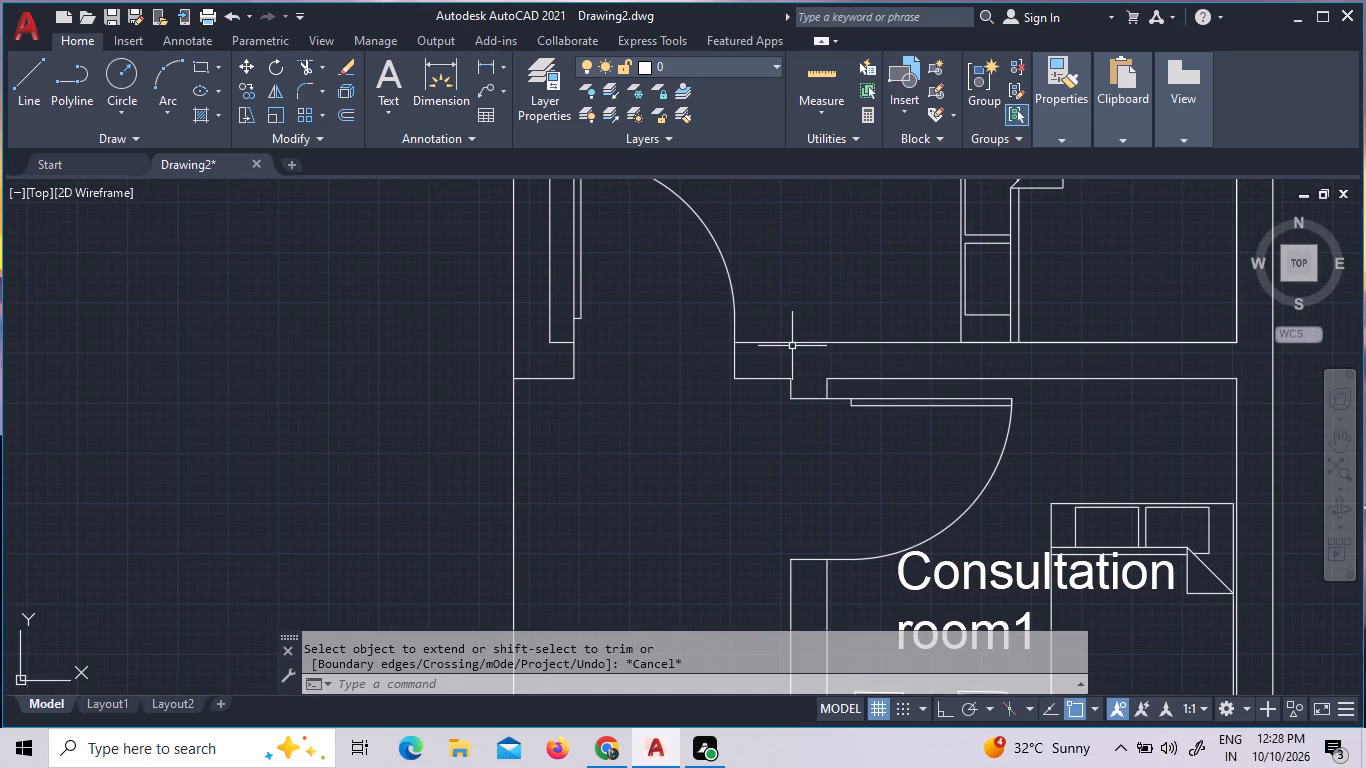
left_click(1069, 254)
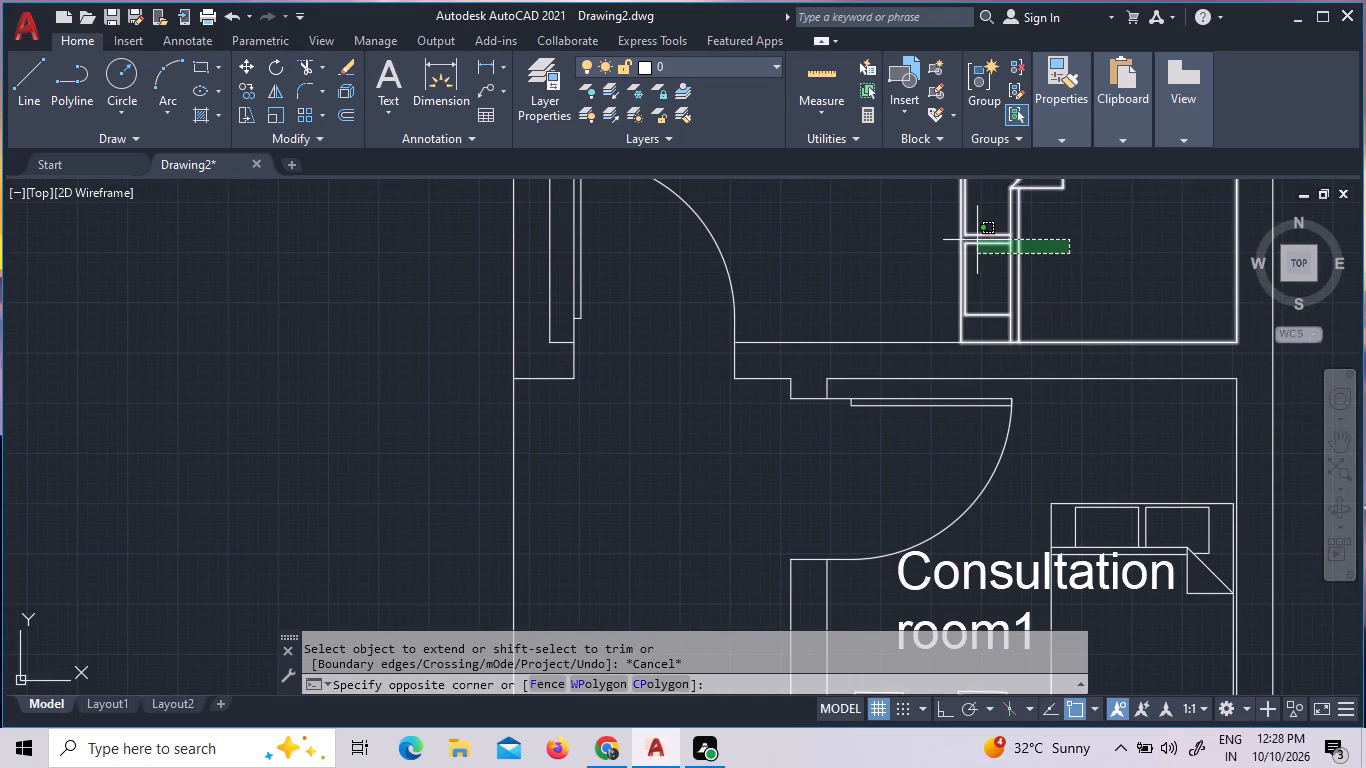
left_click(947, 242)
right_click(947, 242)
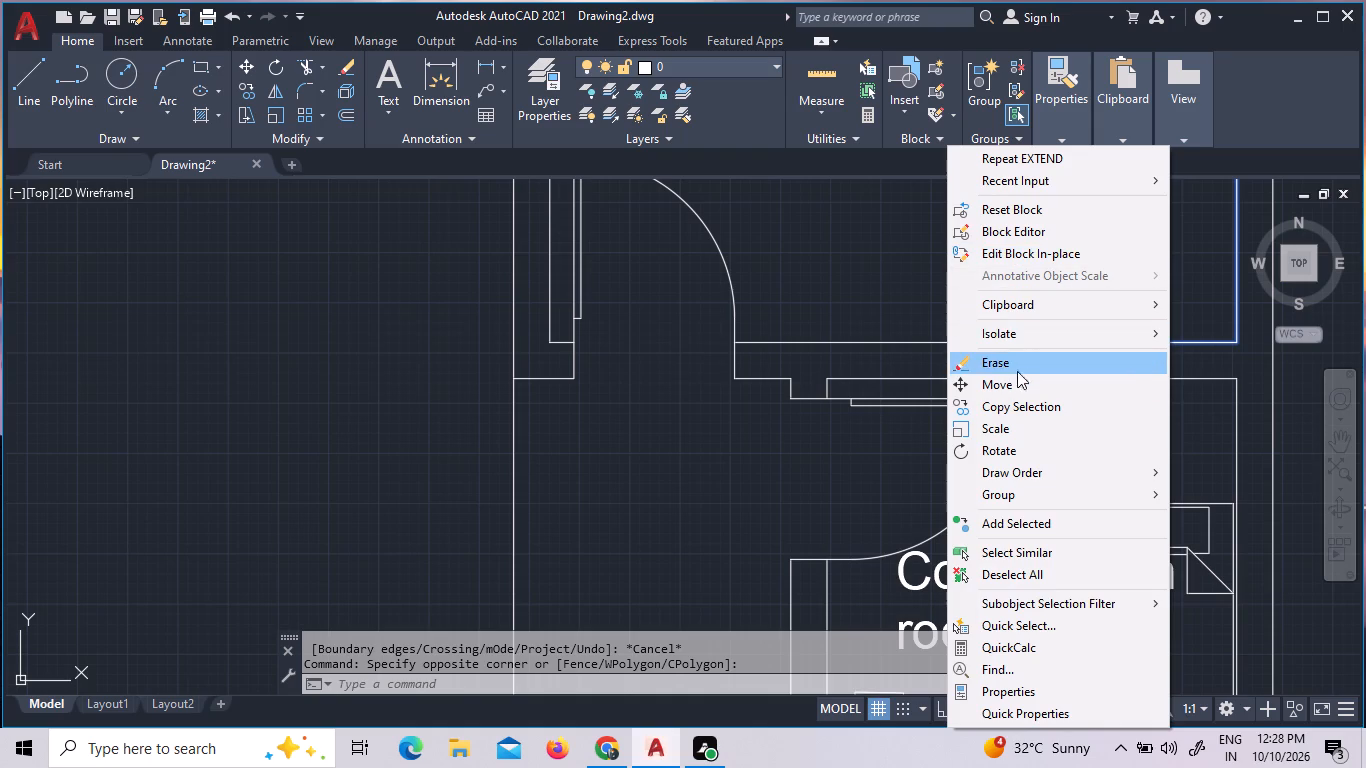
left_click(1020, 393)
left_click(1059, 257)
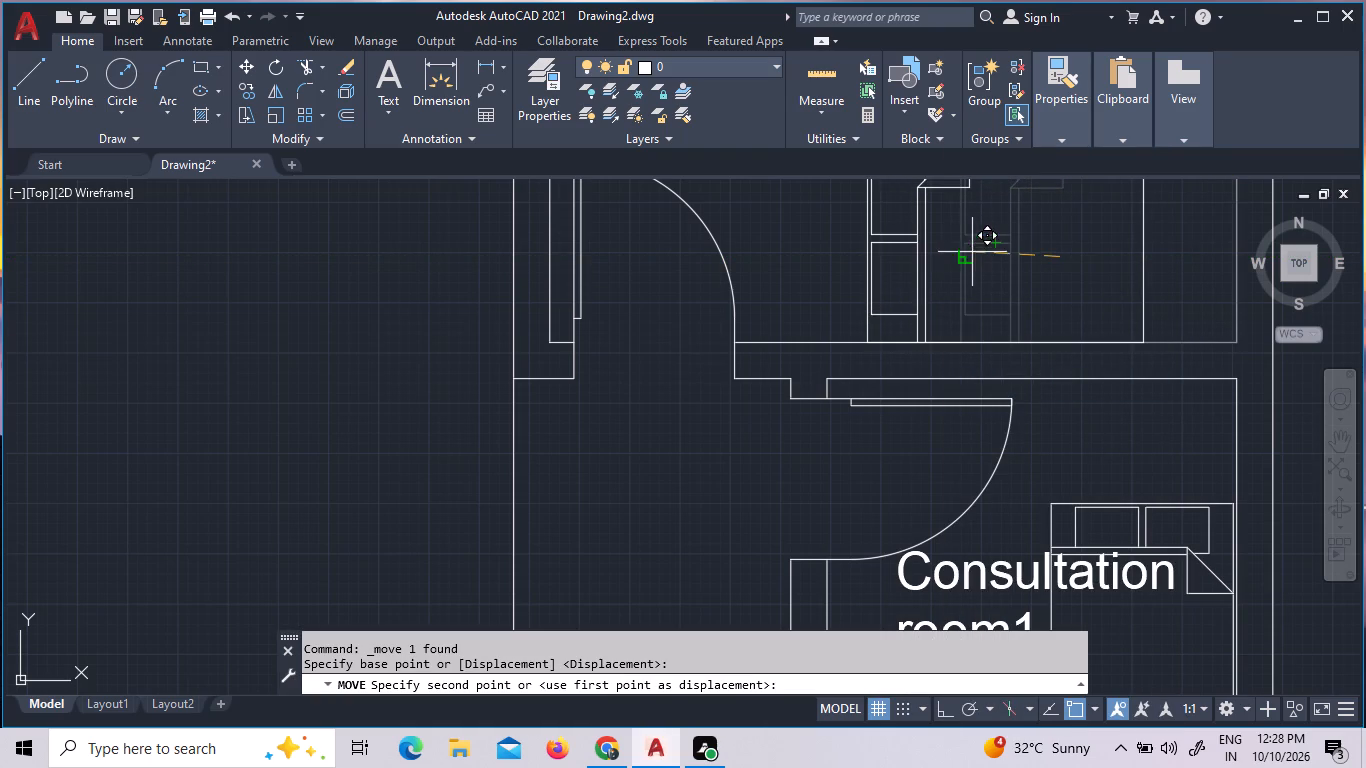
left_click(970, 252)
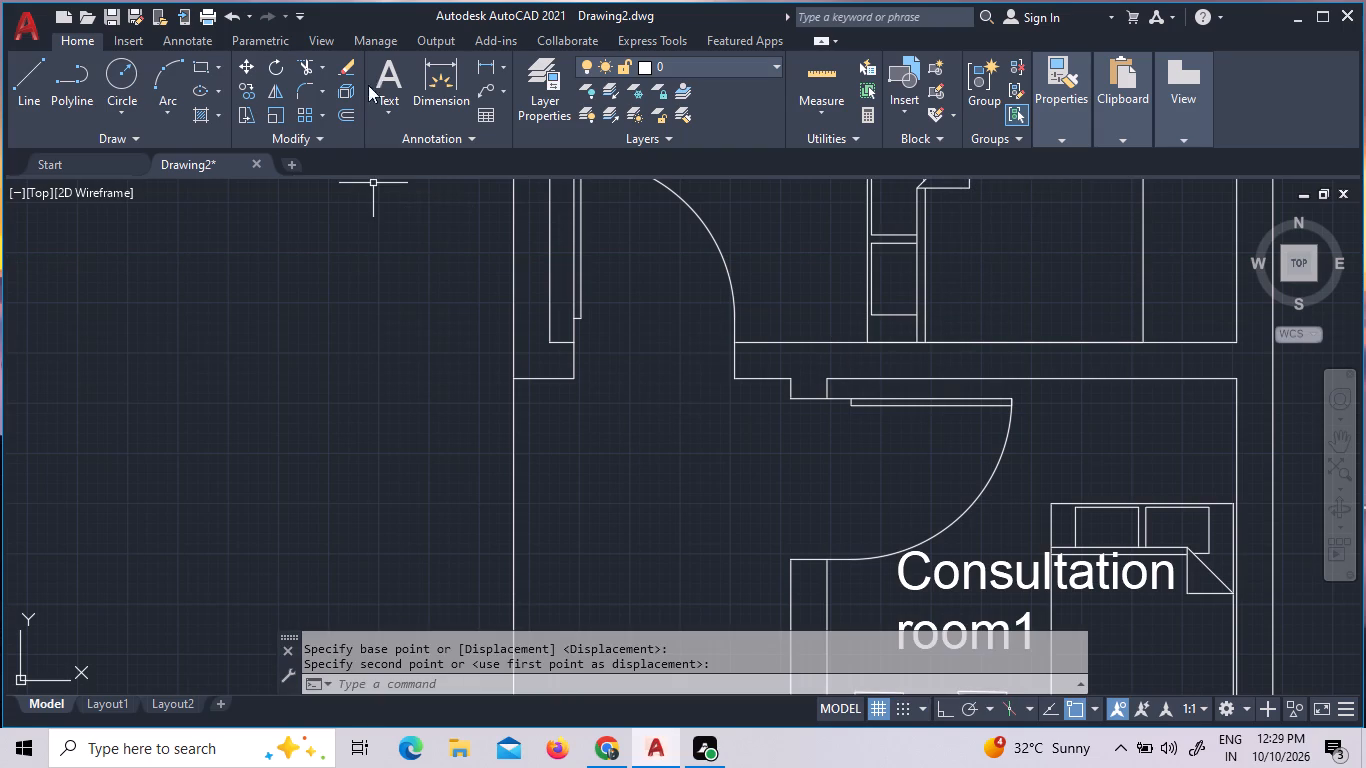
Add the multiline text label "D" with a 9" height in the Consultation room 6 door opening.
left_click(403, 75)
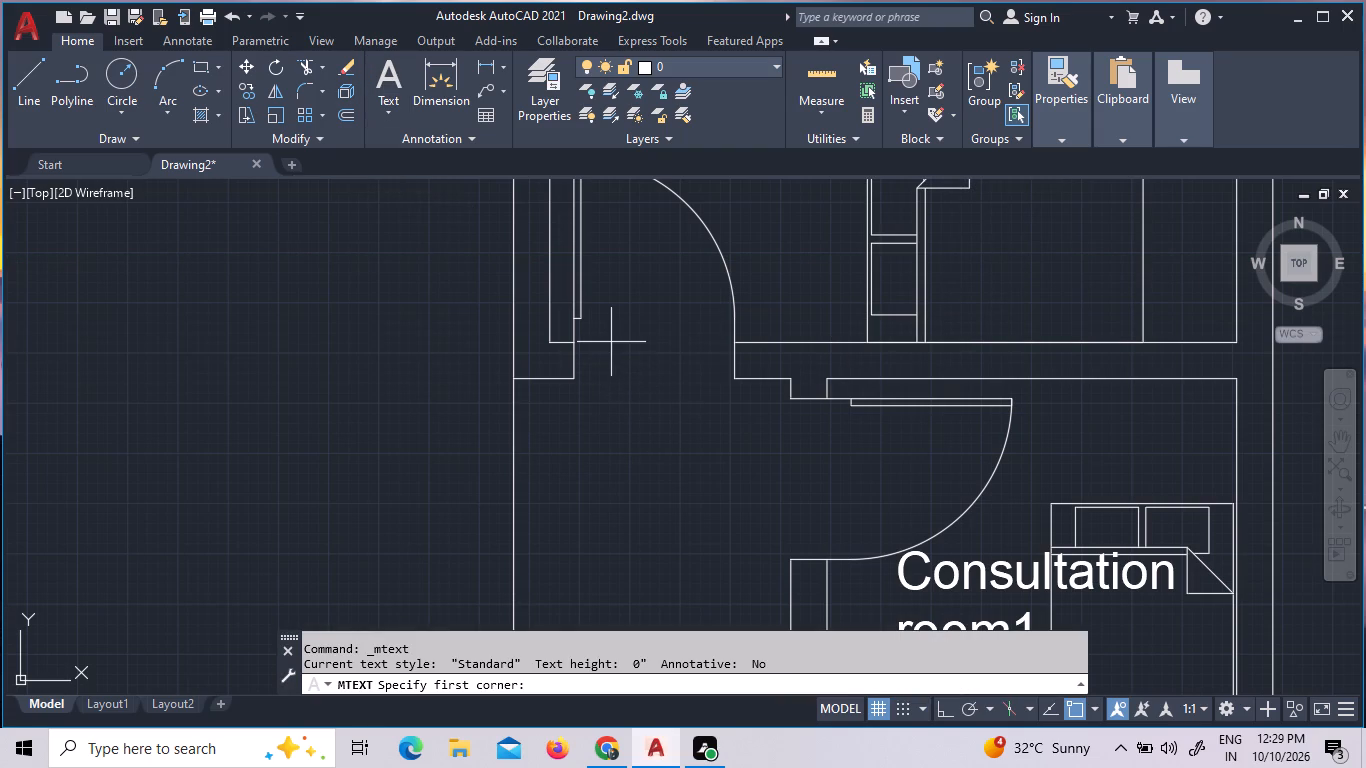
left_click(609, 329)
left_click(677, 397)
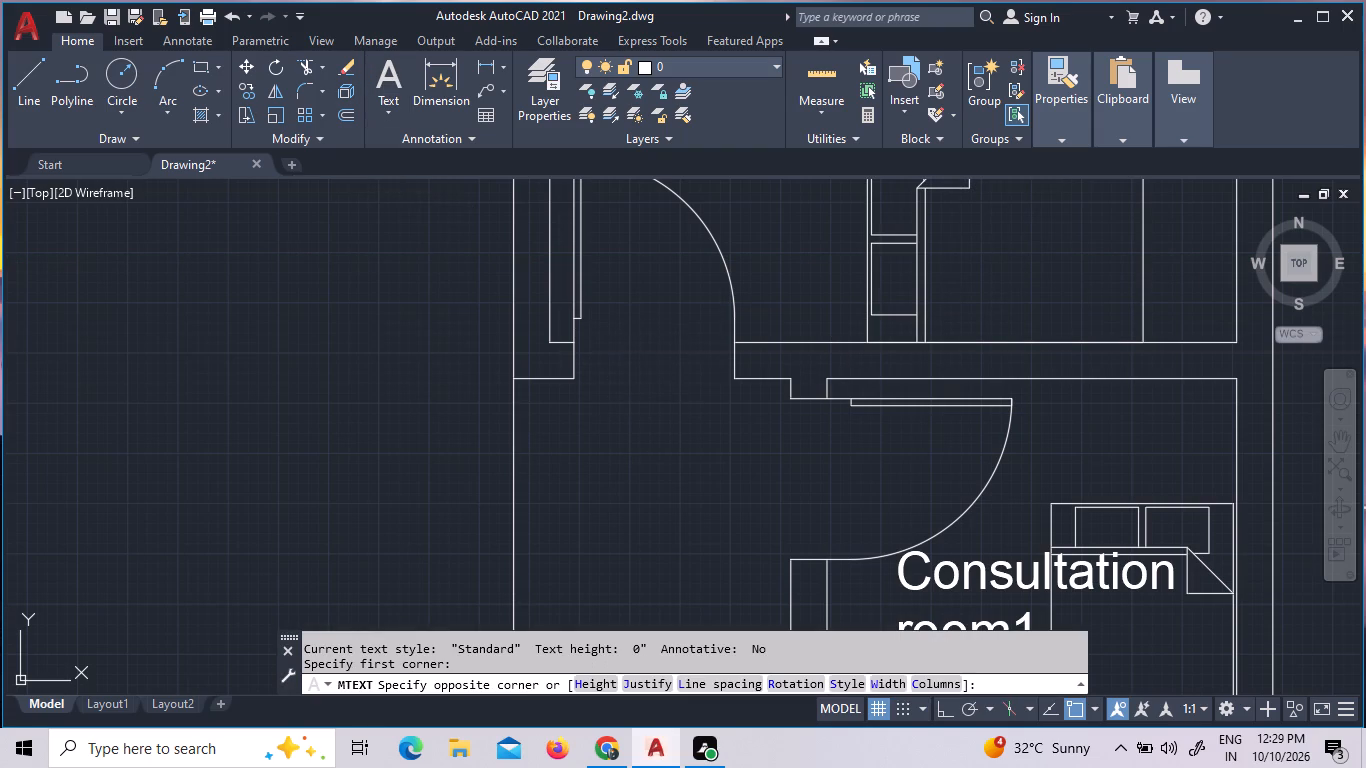
key("d")
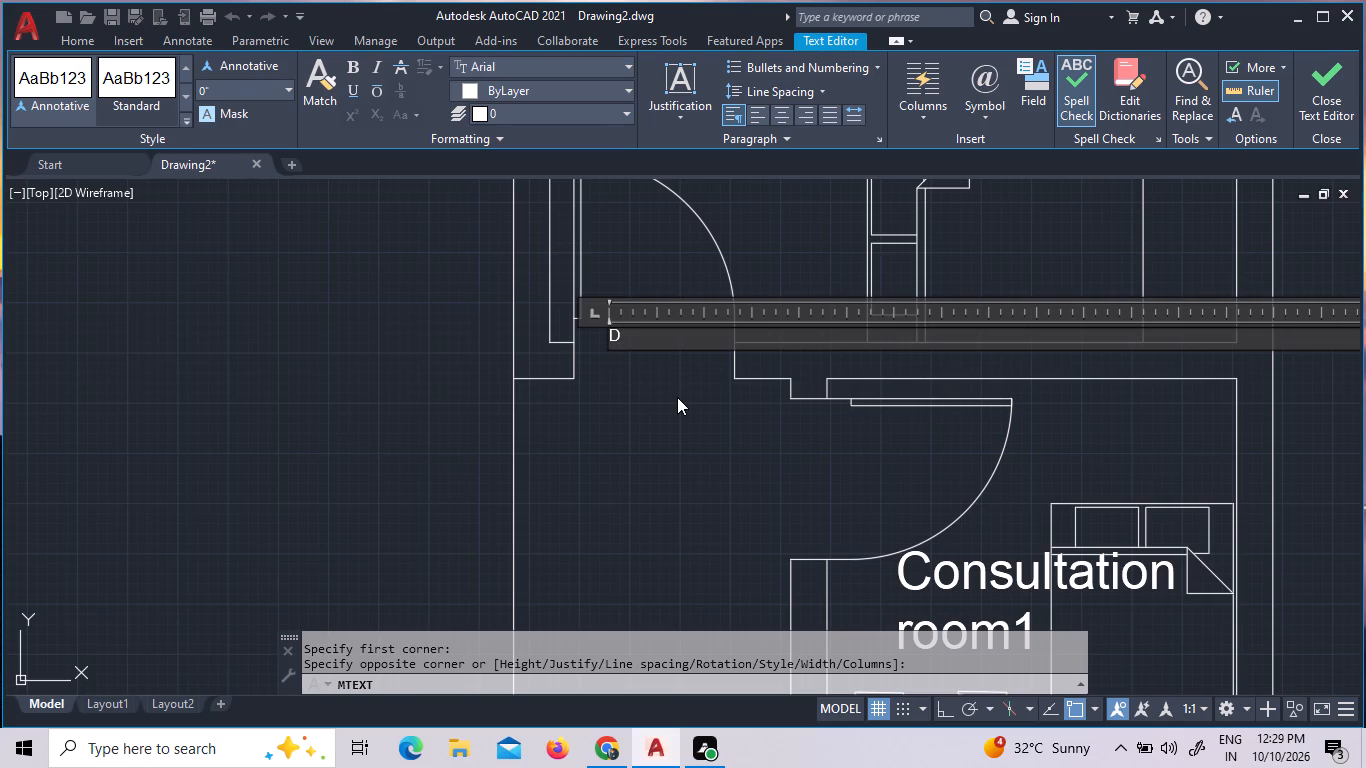
left_click_drag(653, 342, 579, 336)
left_click(289, 87)
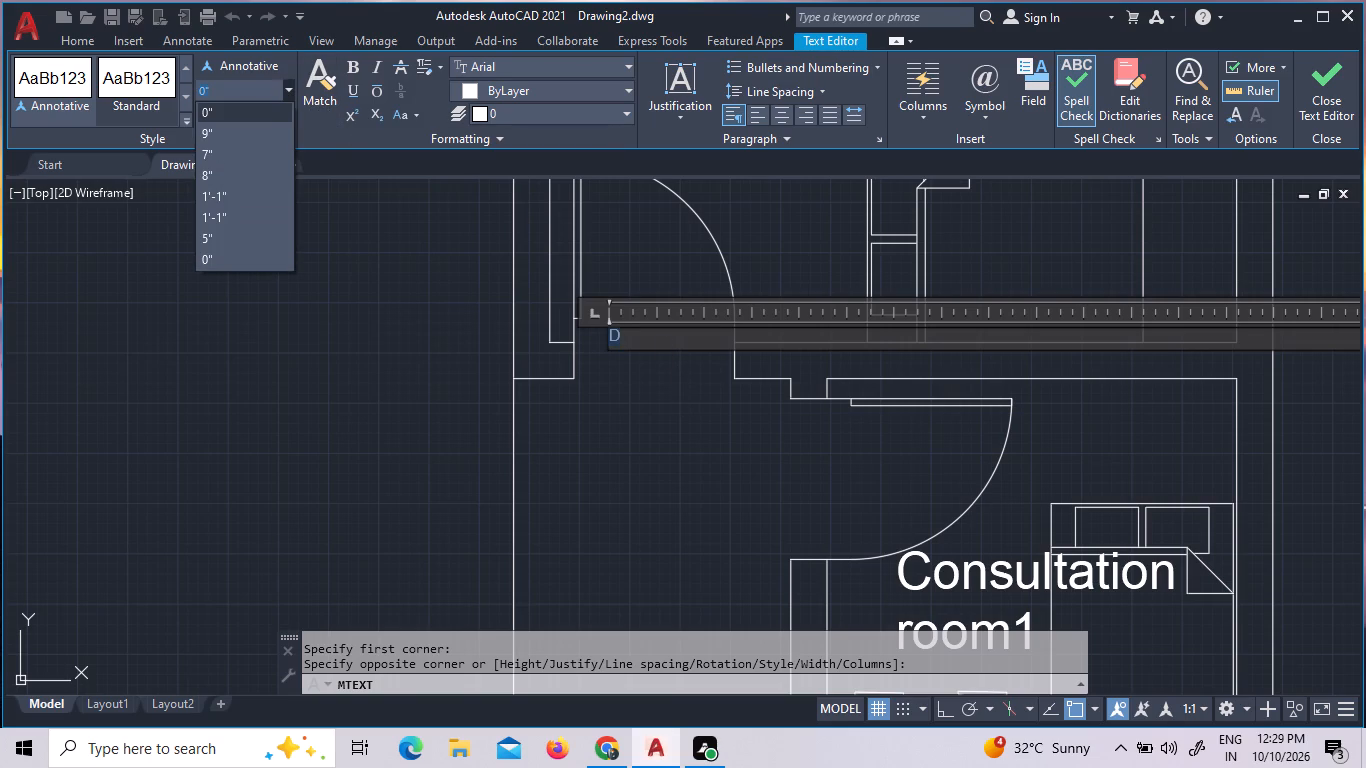
left_click(265, 139)
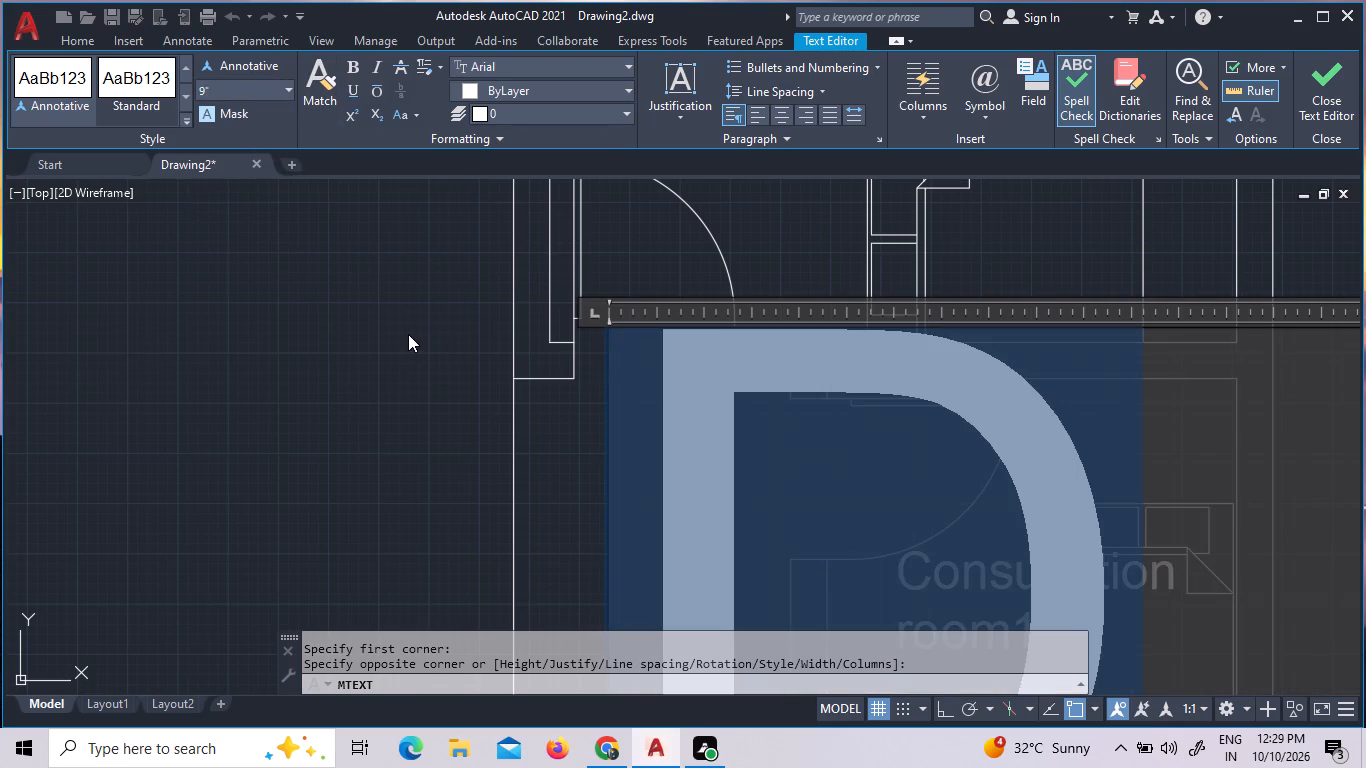
left_click(408, 334)
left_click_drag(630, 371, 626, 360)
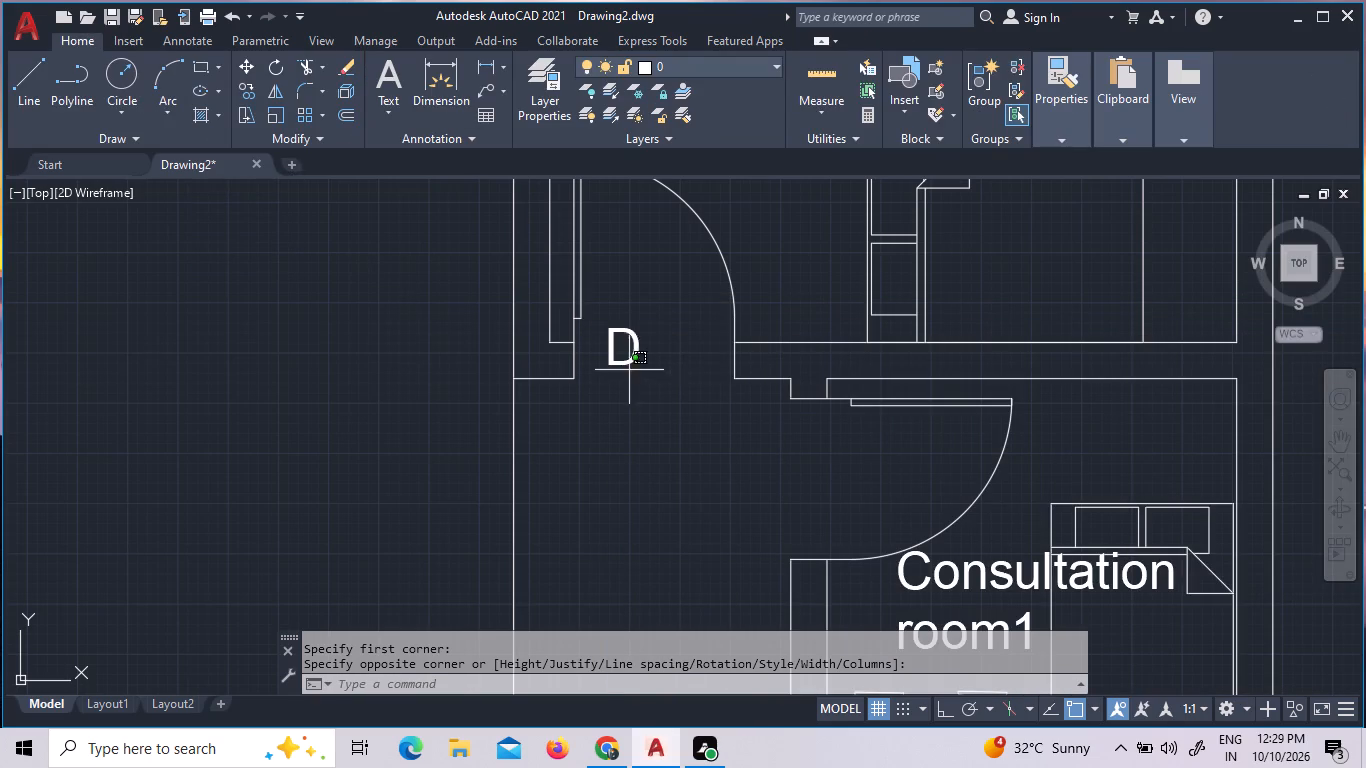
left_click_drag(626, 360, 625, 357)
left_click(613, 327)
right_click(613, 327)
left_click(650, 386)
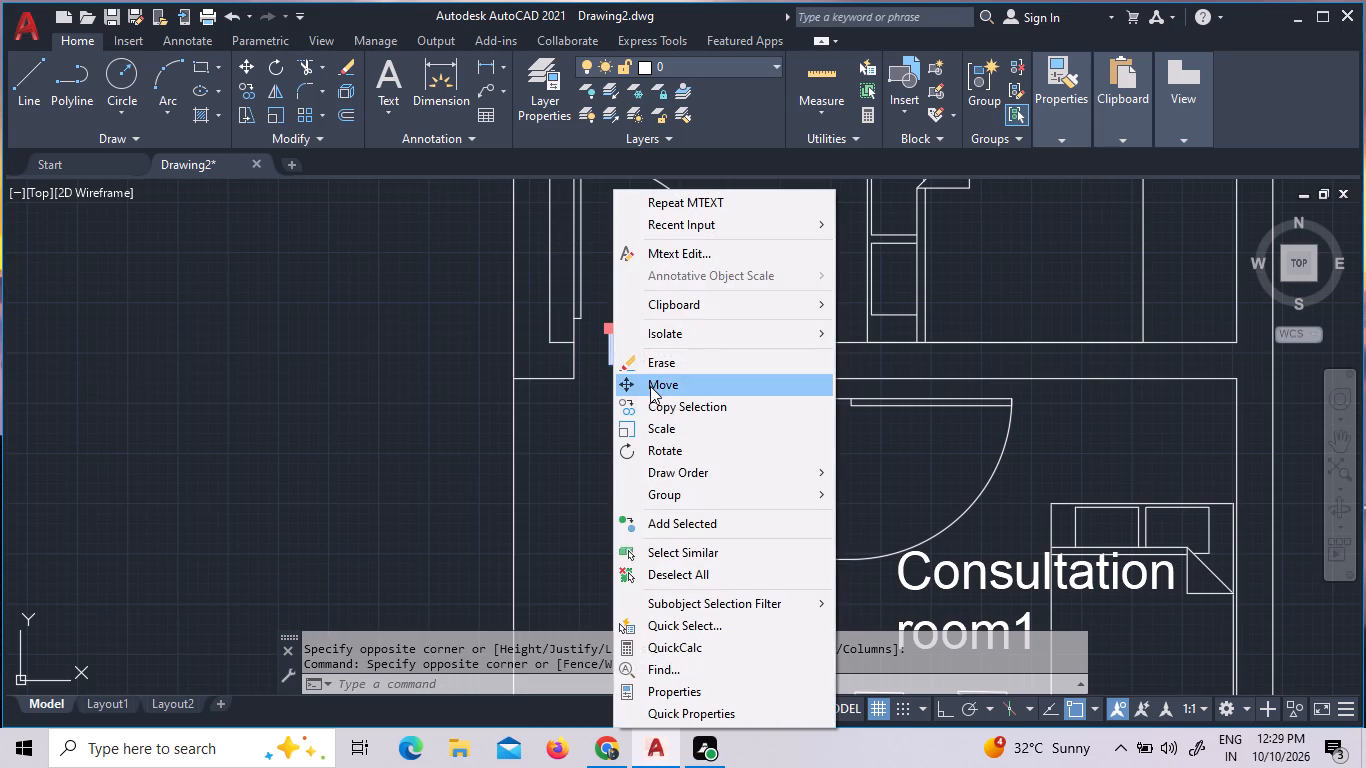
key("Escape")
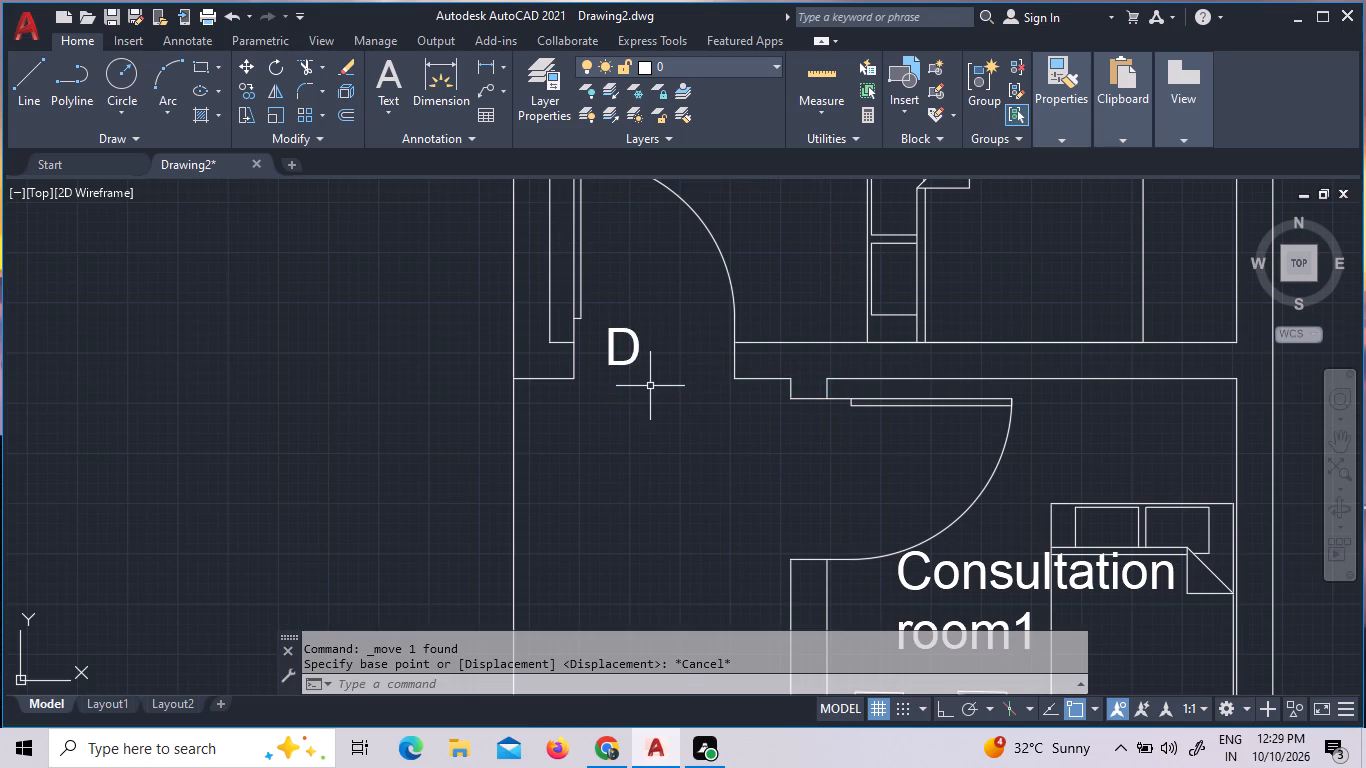
Copy the "D" label from the Consultation room 6 door into the Consultation room 1 door opening.
left_click_drag(650, 386, 645, 377)
left_click(602, 315)
right_click(602, 315)
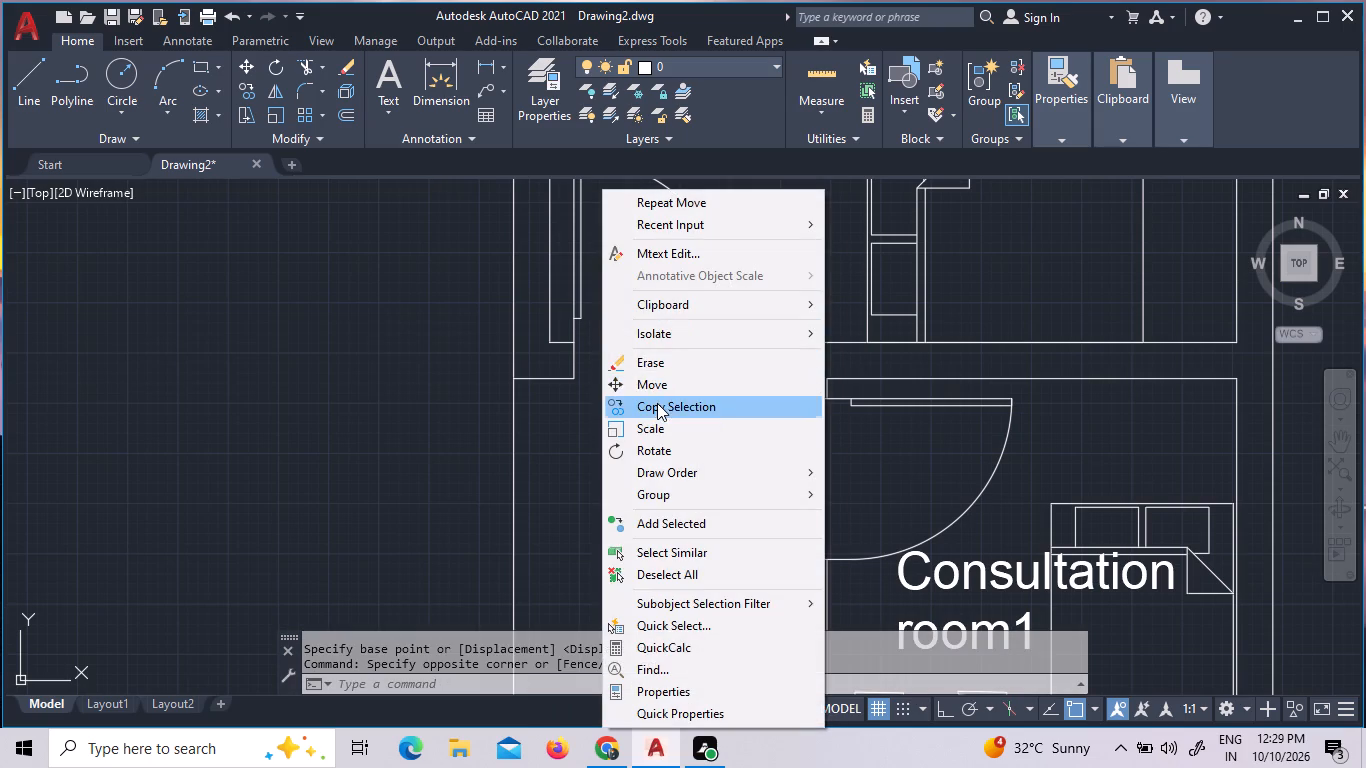
double_click(657, 404)
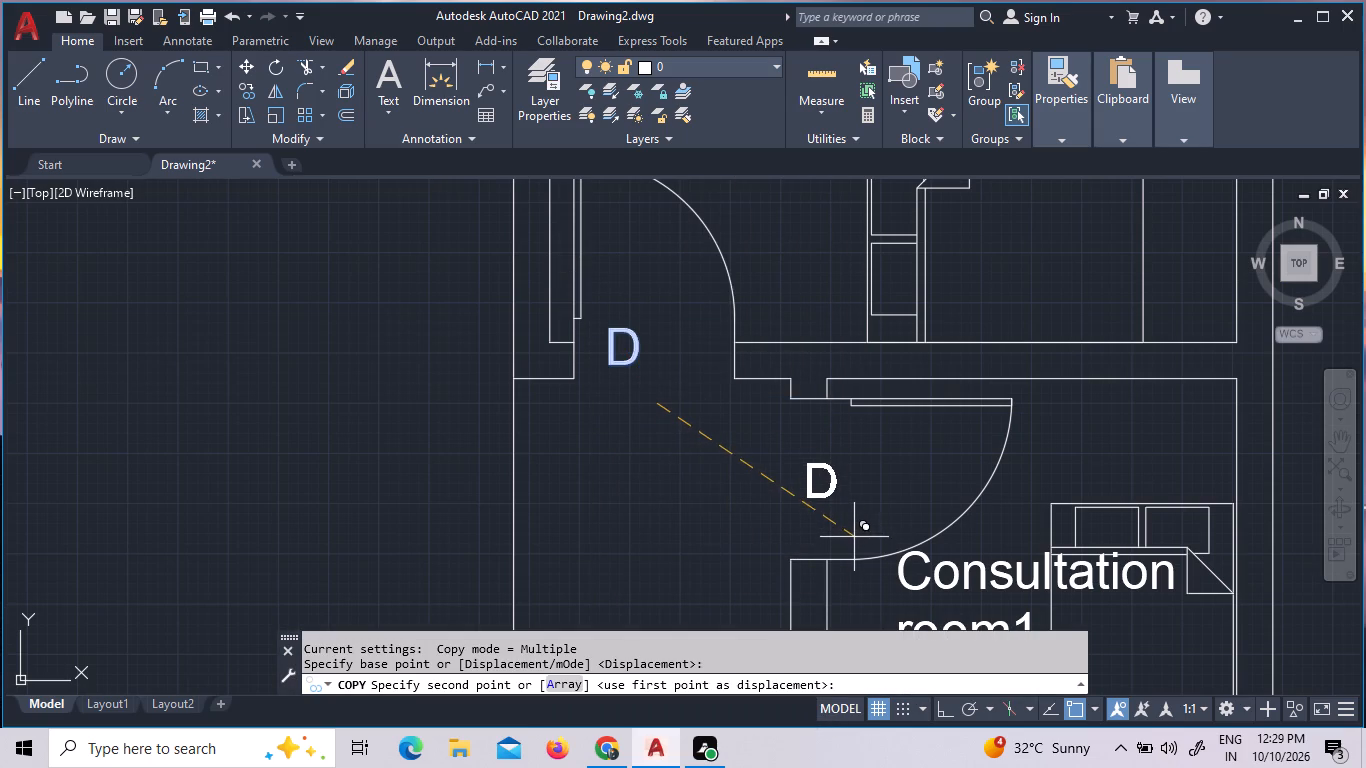
left_click(853, 532)
key("Escape")
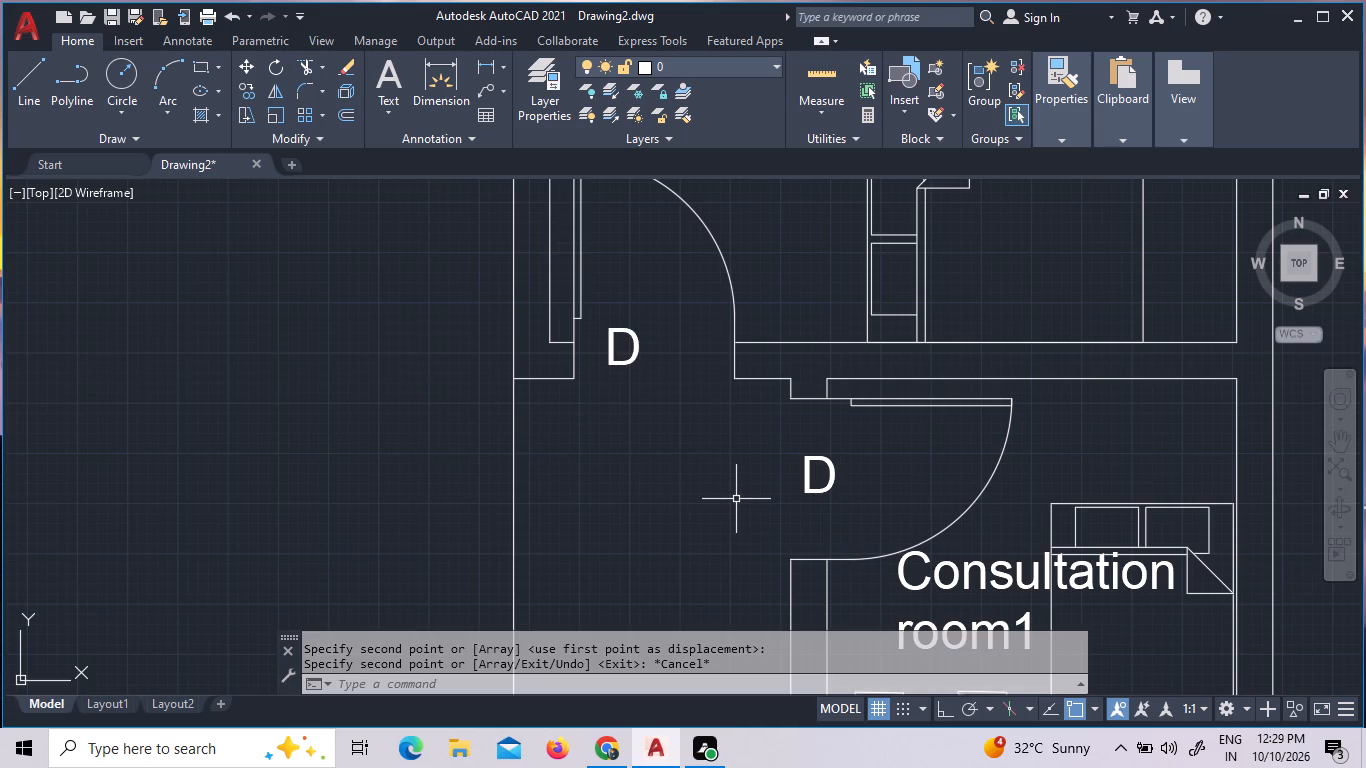
Copy the round fixture block from the Ultra Sound Scan room into Consultation room 6 and Consultation room 1, near the outer side wall.
type("Z A")
key("space")
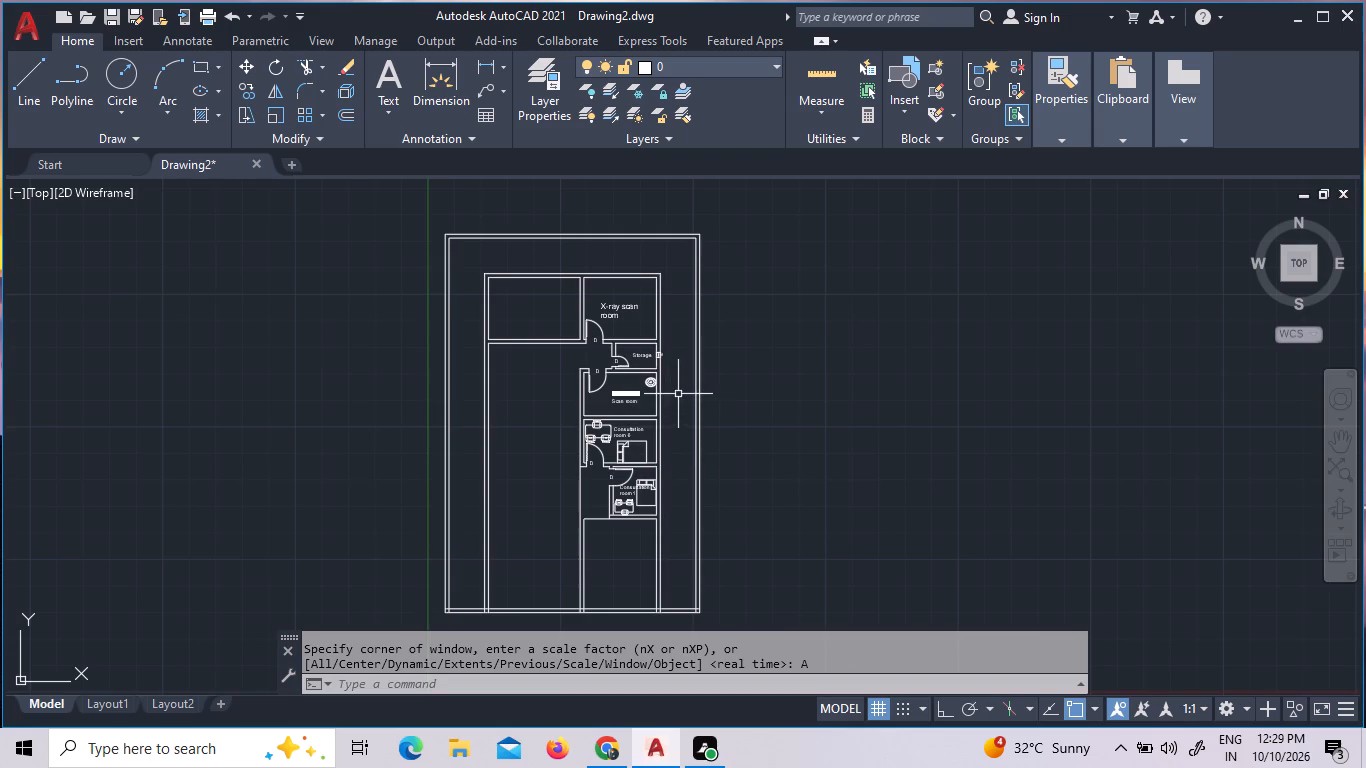
type("Z W")
key("Return")
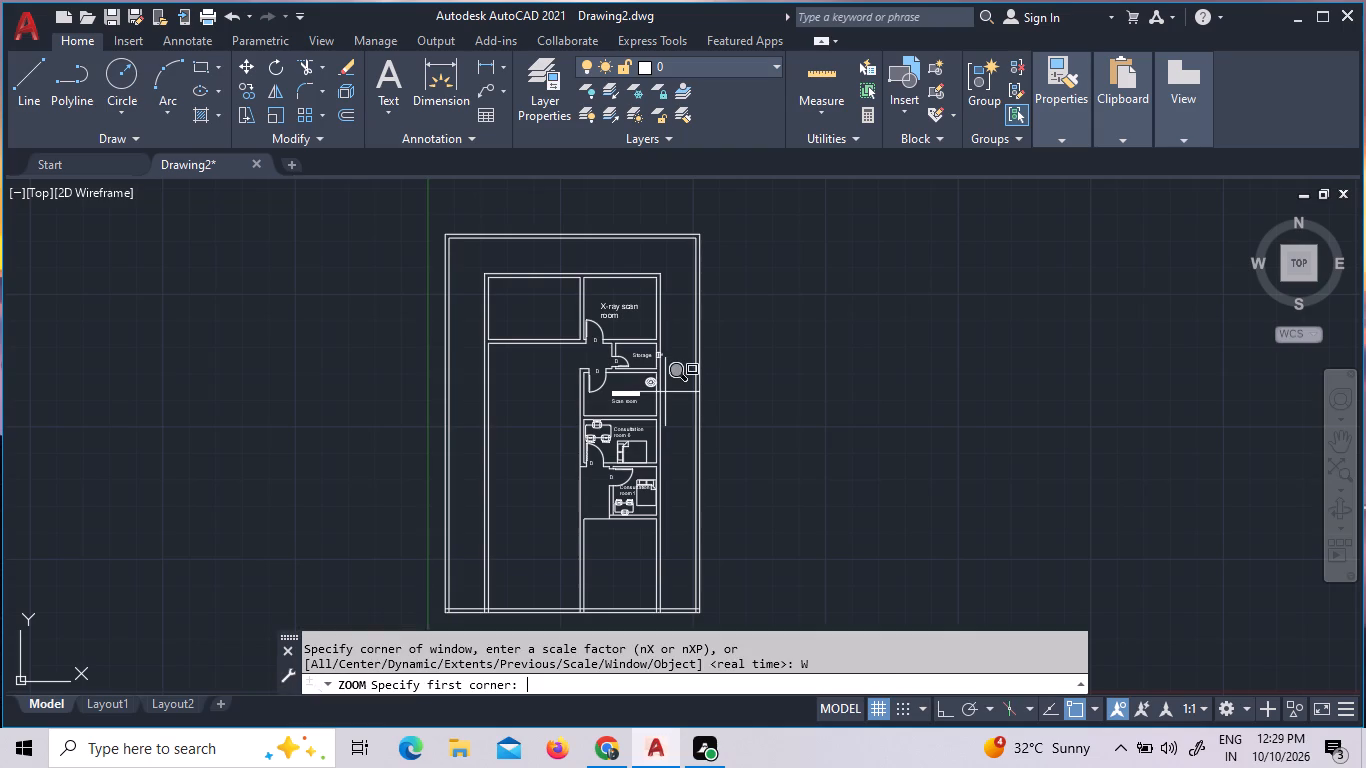
left_click(665, 535)
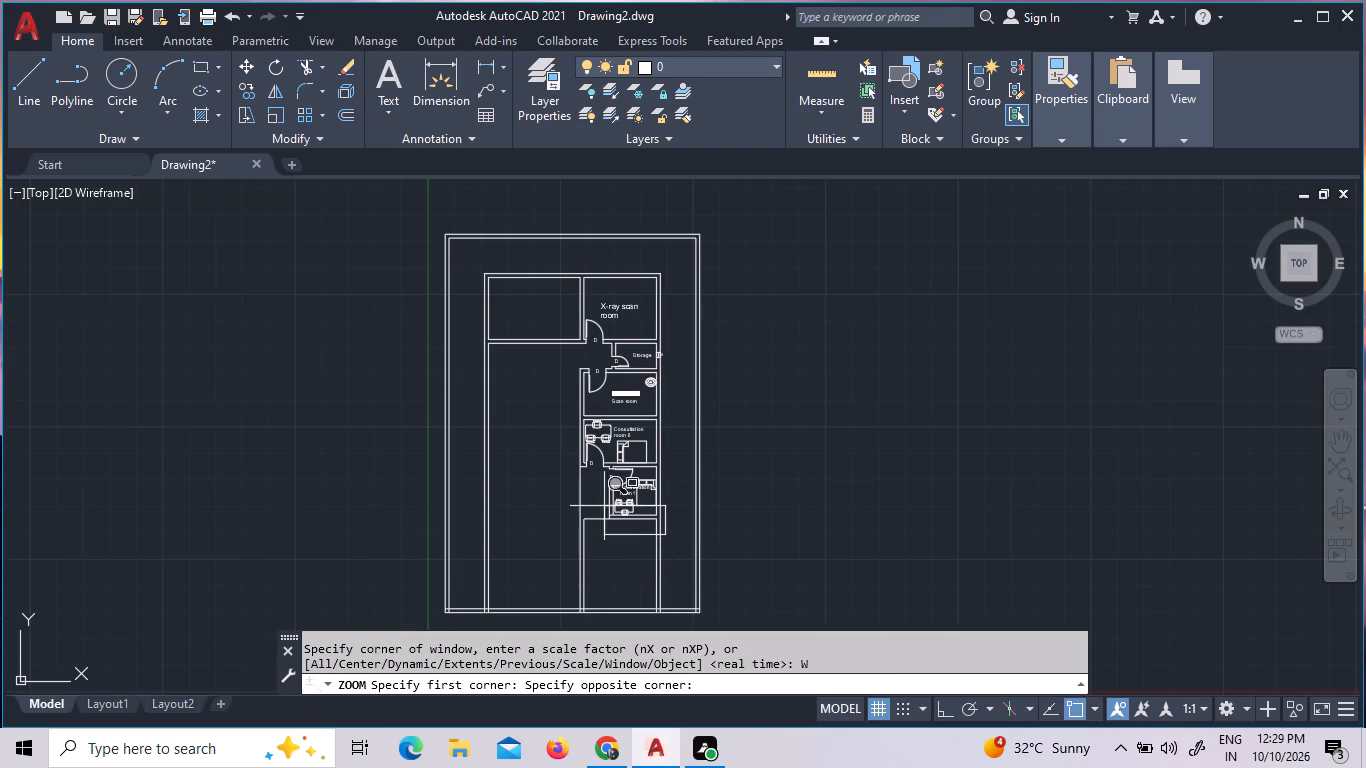
left_click(599, 365)
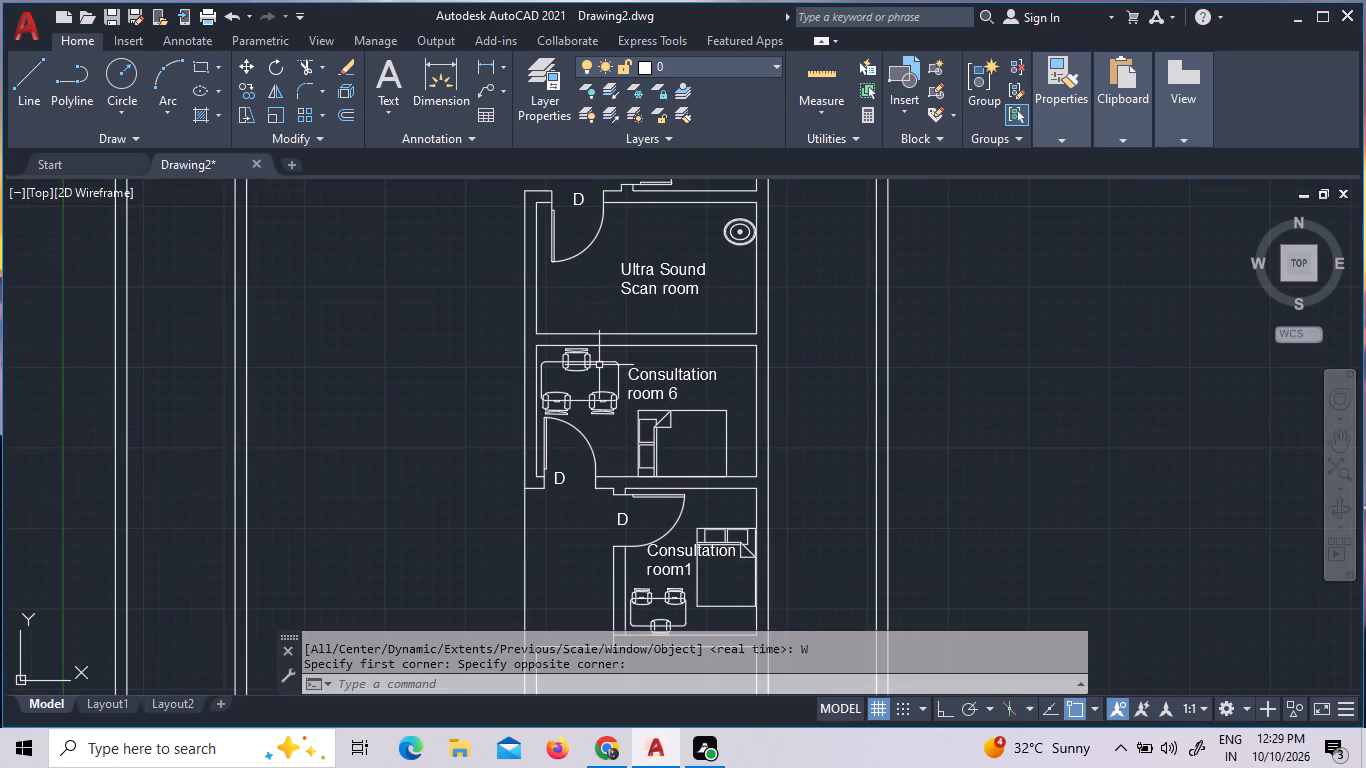
left_click(739, 234)
right_click(727, 268)
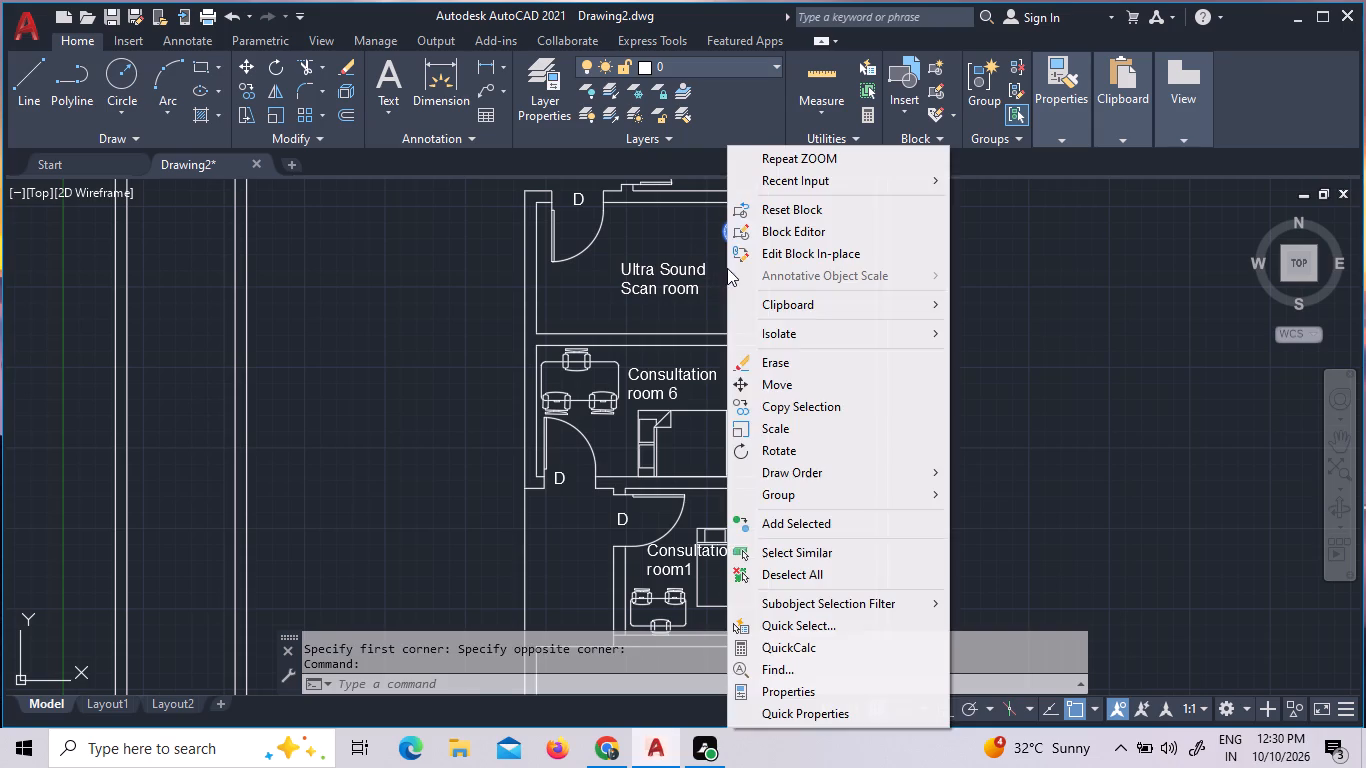
left_click(800, 405)
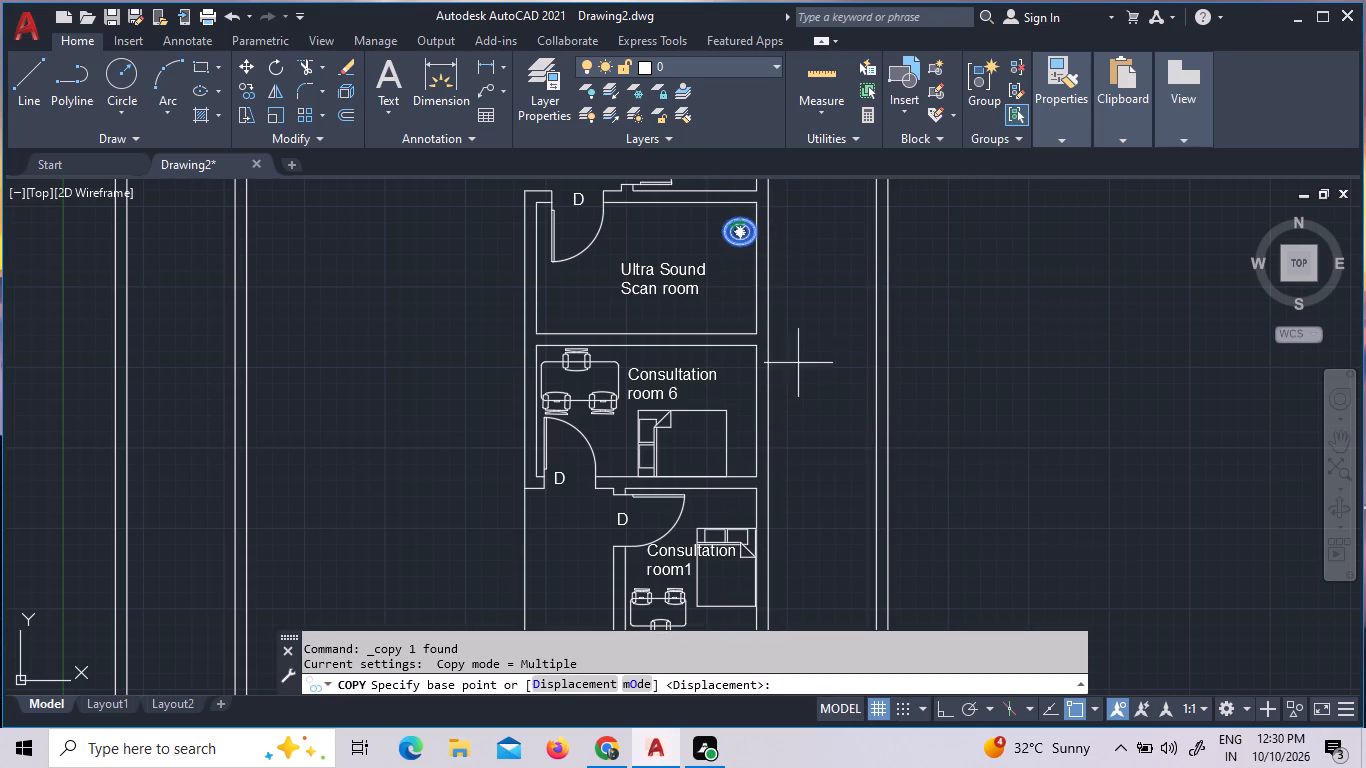
left_click(741, 234)
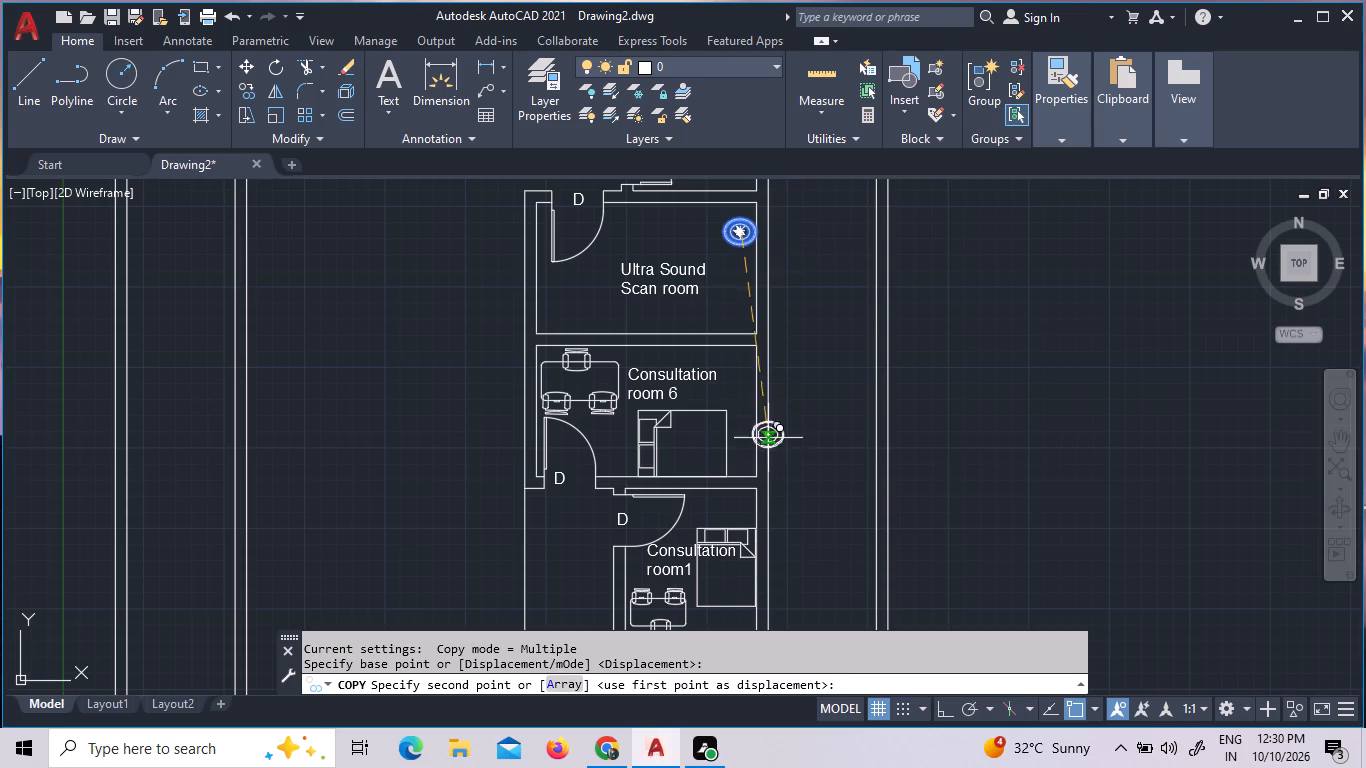
key("F8")
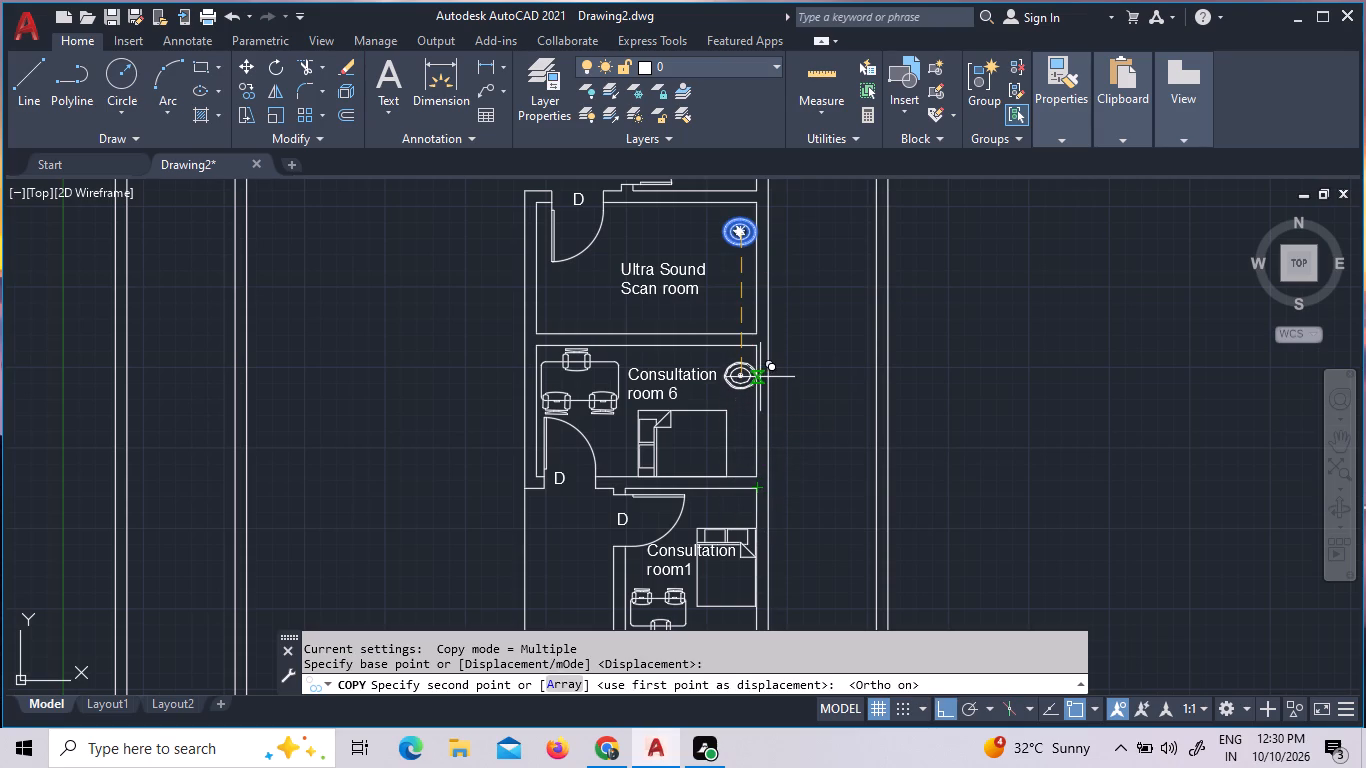
left_click(762, 375)
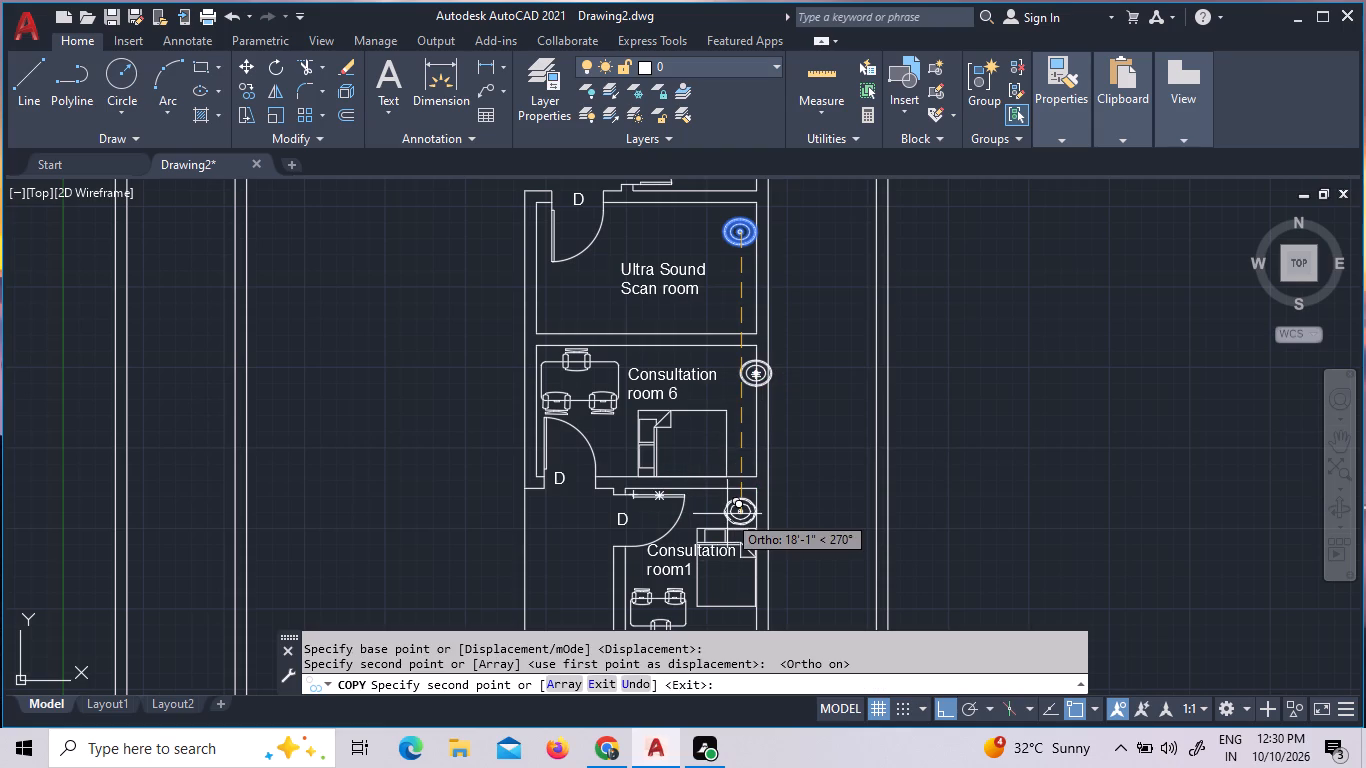
left_click(727, 514)
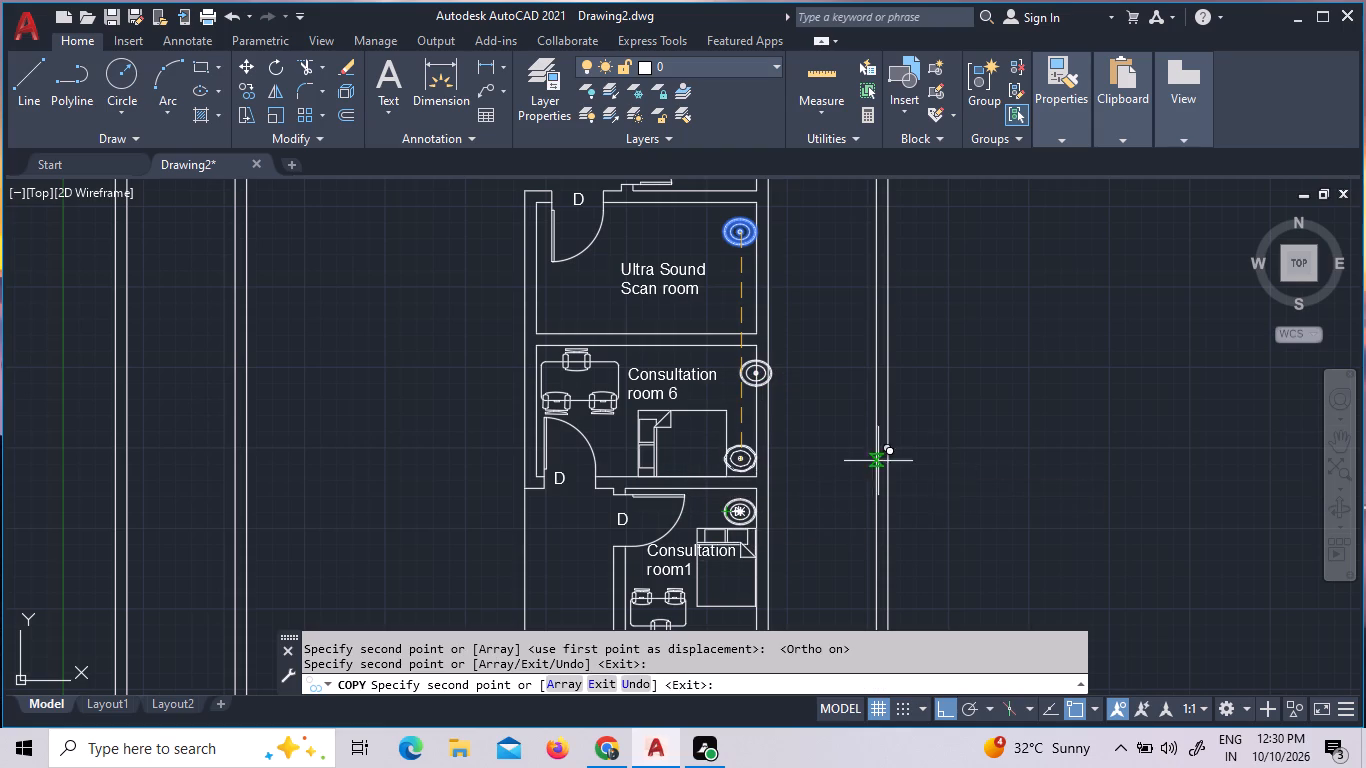
left_click(854, 370)
key("Escape")
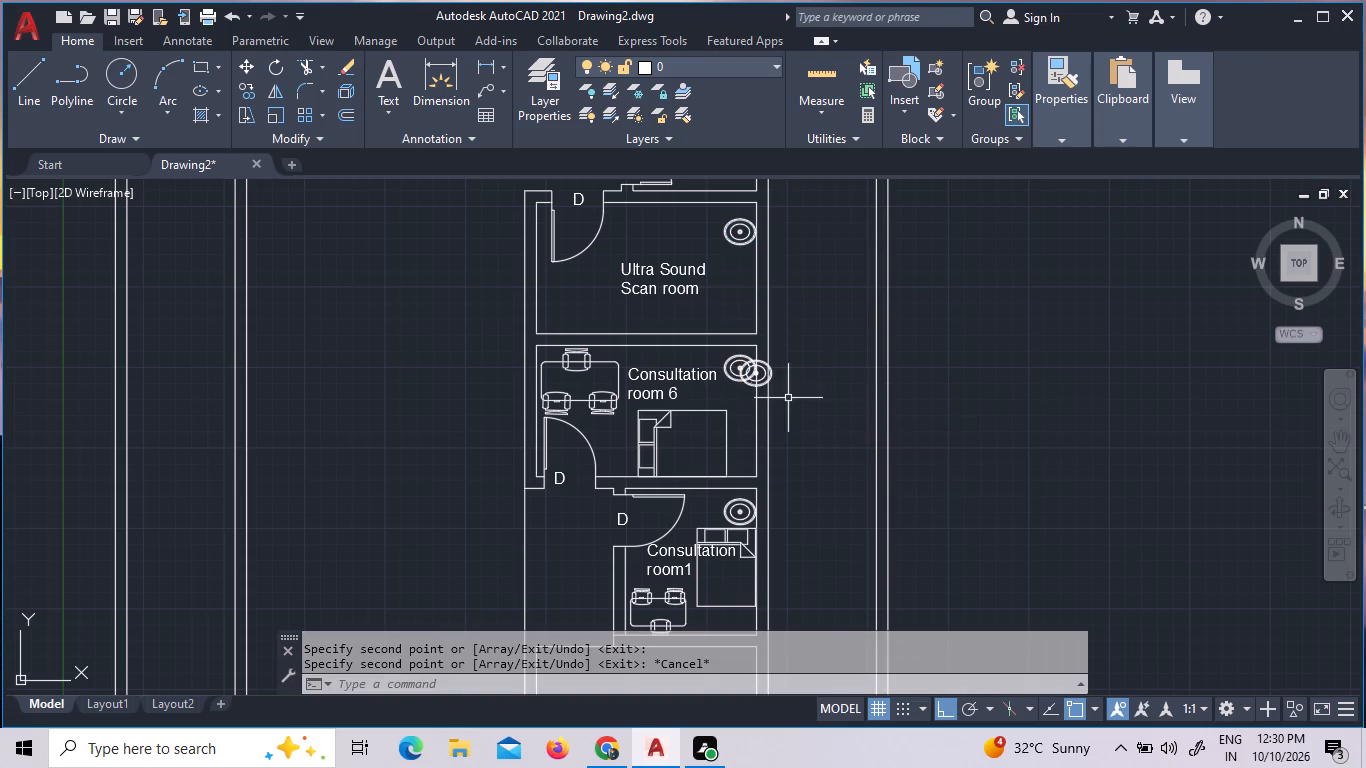
Erase the surplus round fixture copy that overlaps the side wall of Consultation room 6.
left_click(766, 377)
key("Delete")
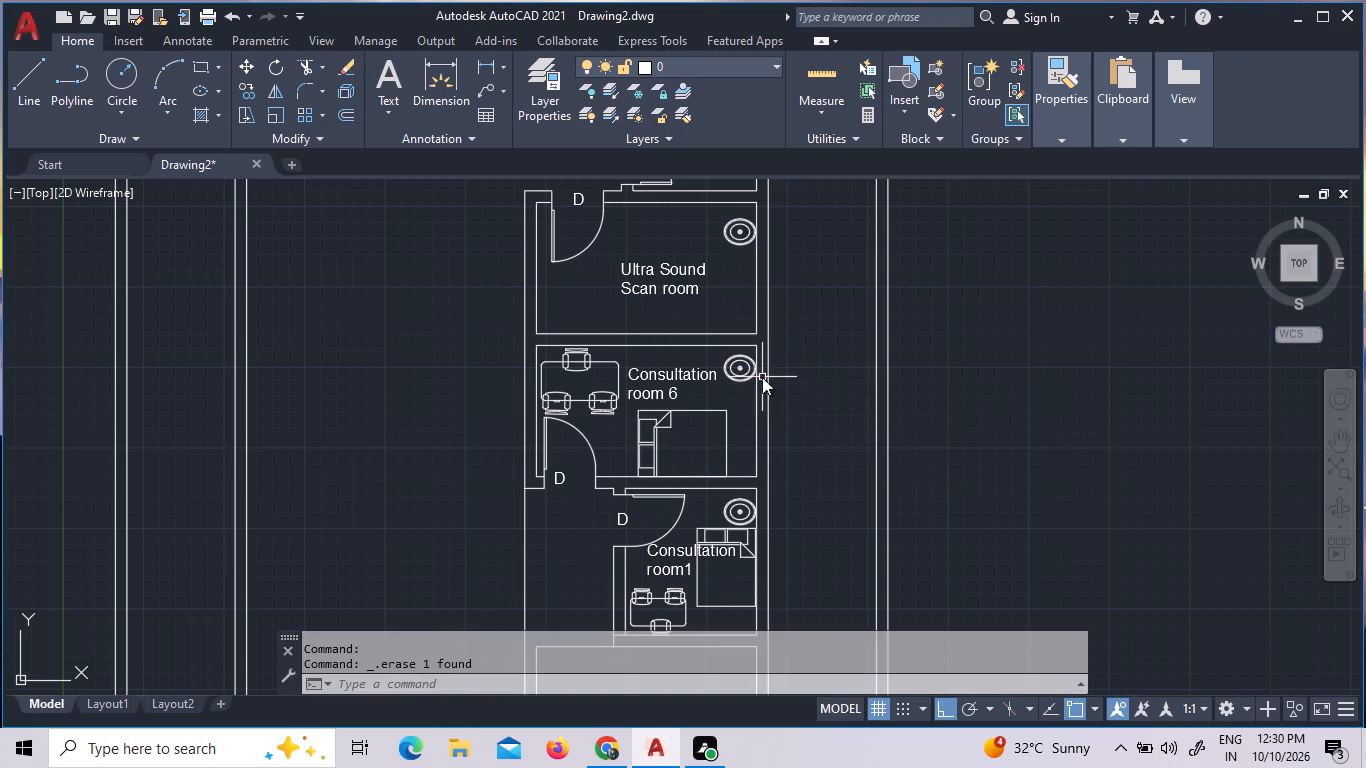
Move the Consultation room 1 bed about 1'-0" straight down, away from the round fixture.
left_click(748, 583)
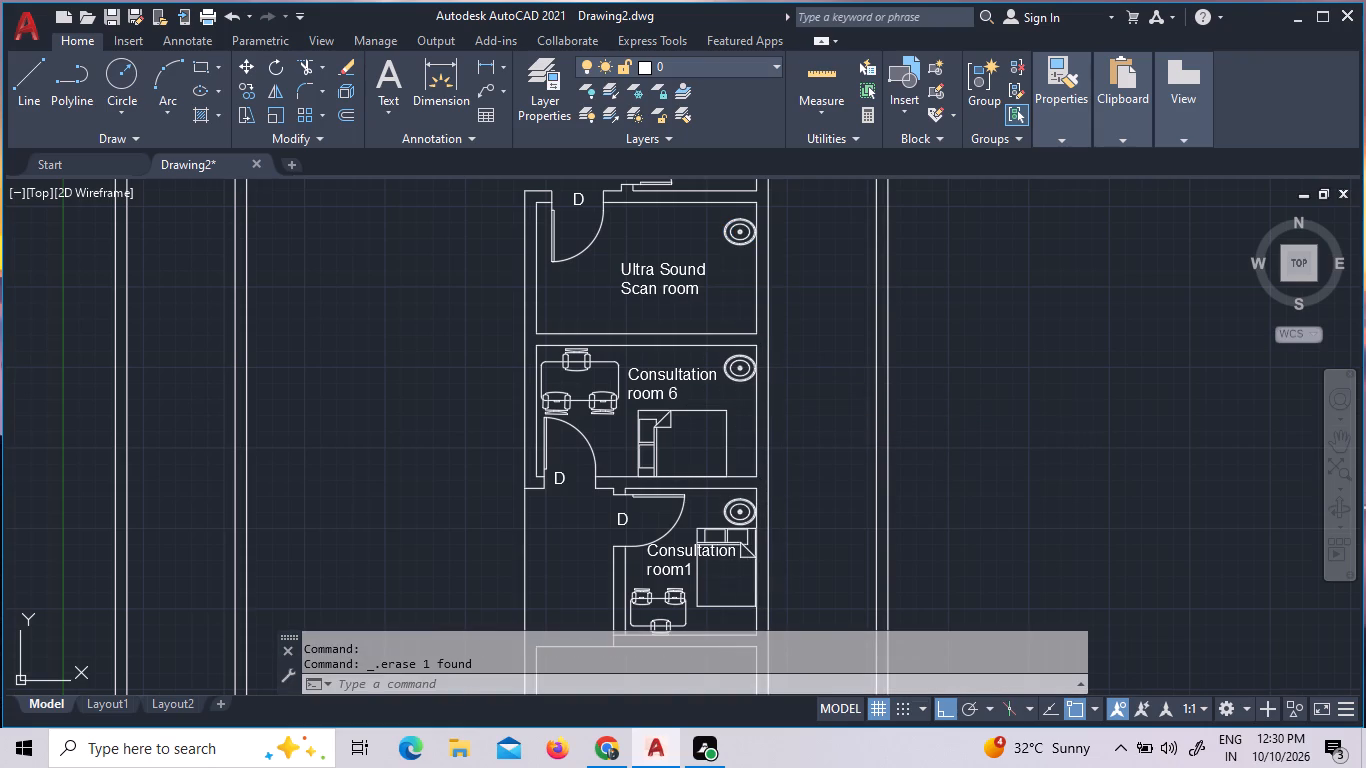
left_click(686, 581)
right_click(726, 577)
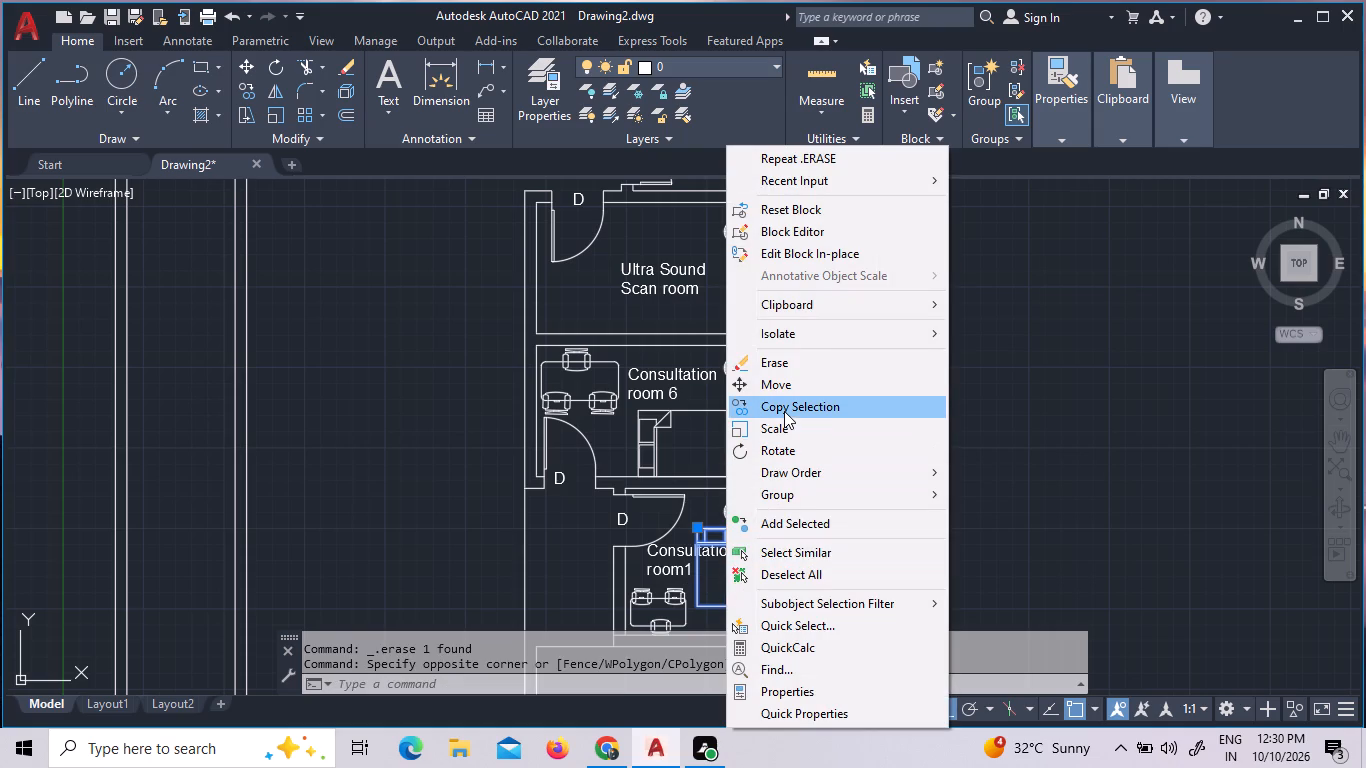
left_click(783, 391)
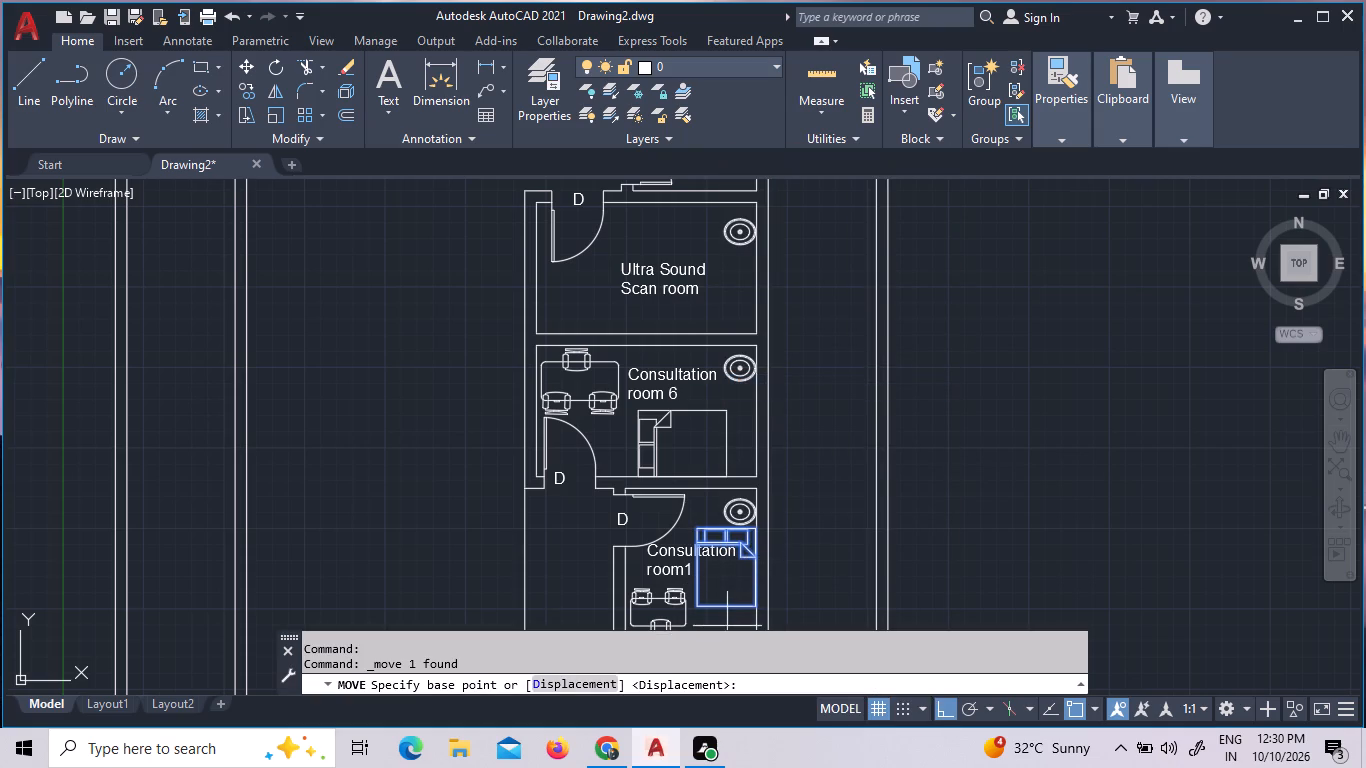
left_click(725, 609)
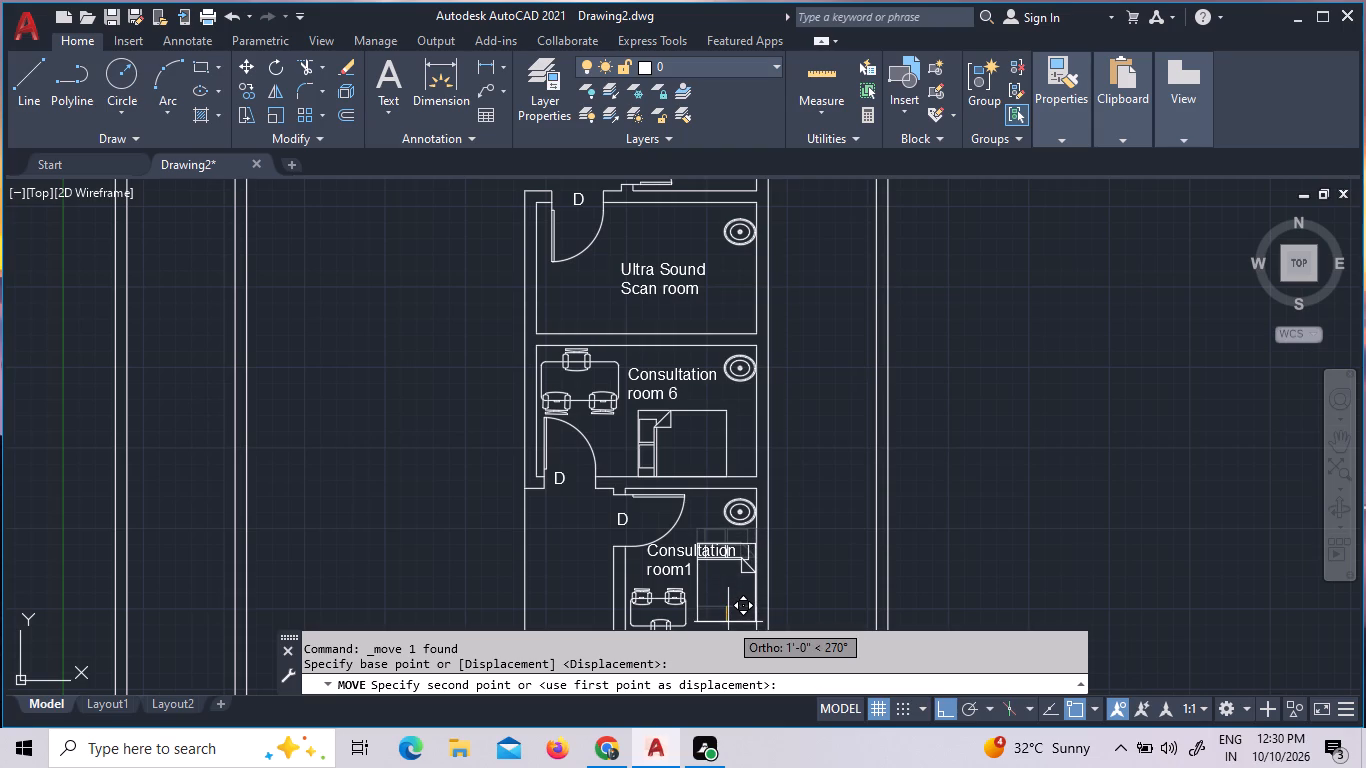
left_click(728, 622)
Move the "Consultation room1" label up and toward the door's "D" label, with Ortho off.
left_click(678, 548)
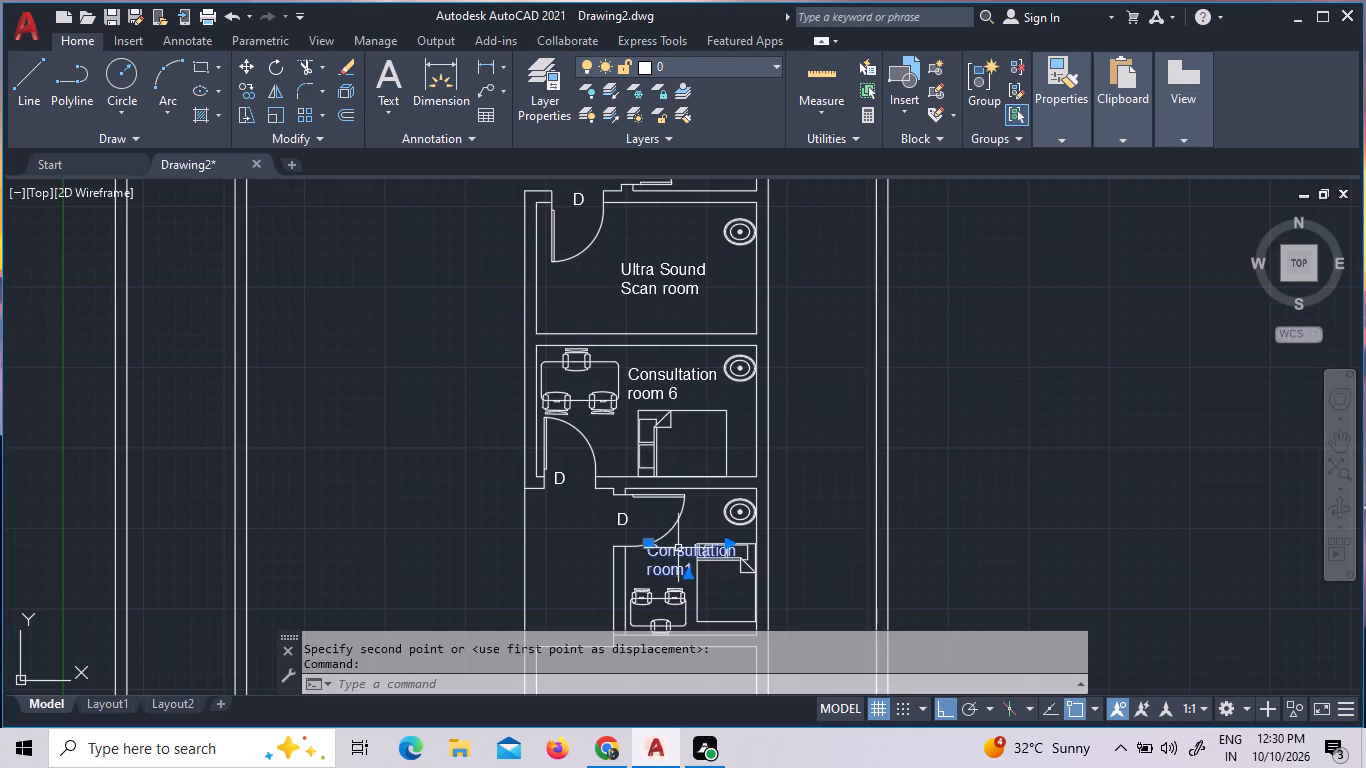
right_click(678, 548)
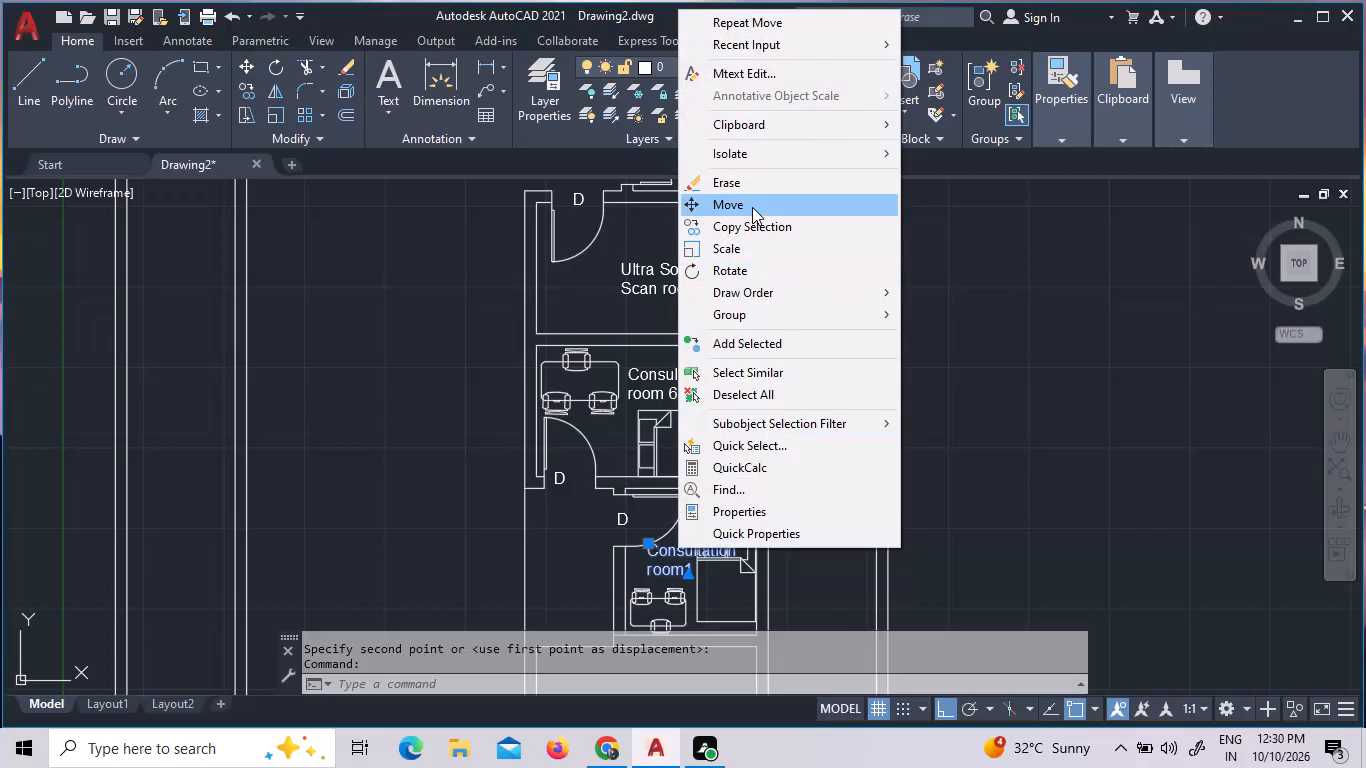
left_click(752, 207)
left_click(680, 562)
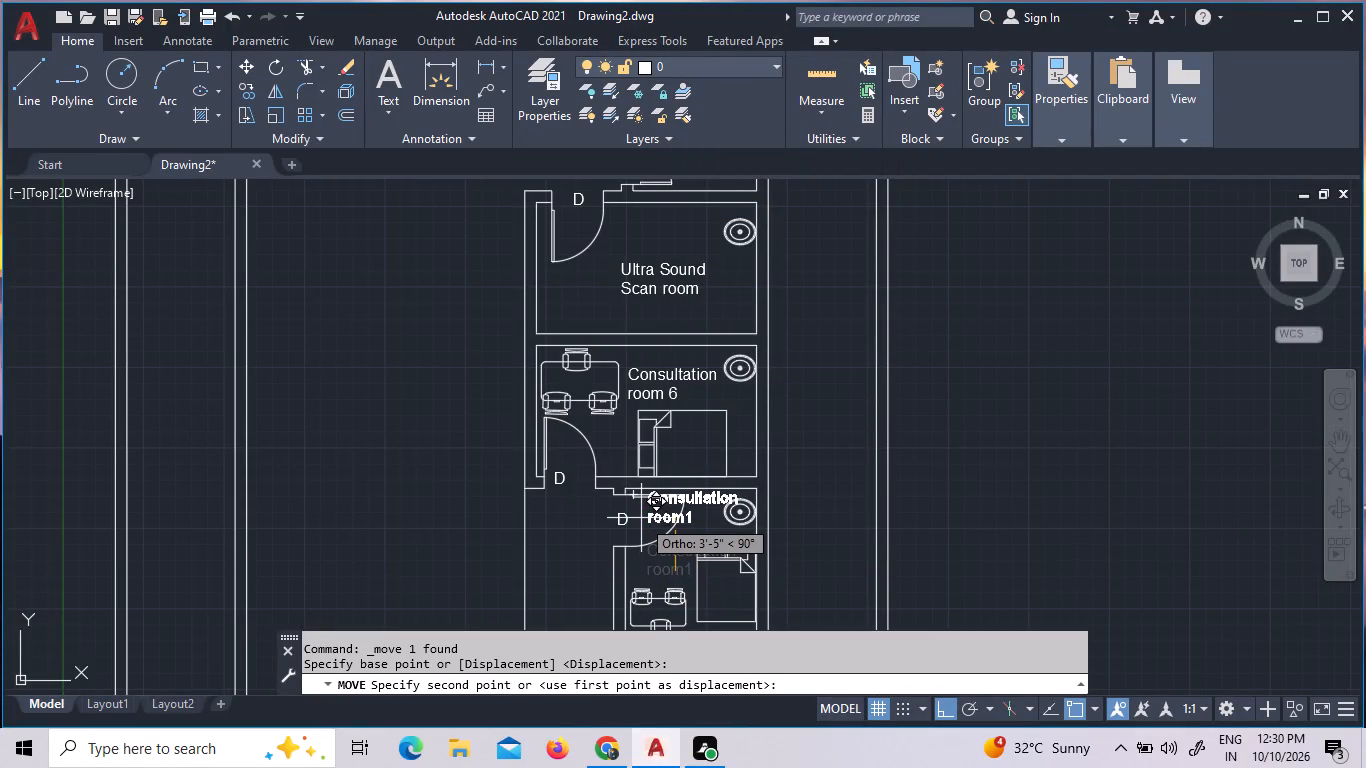
key("F8")
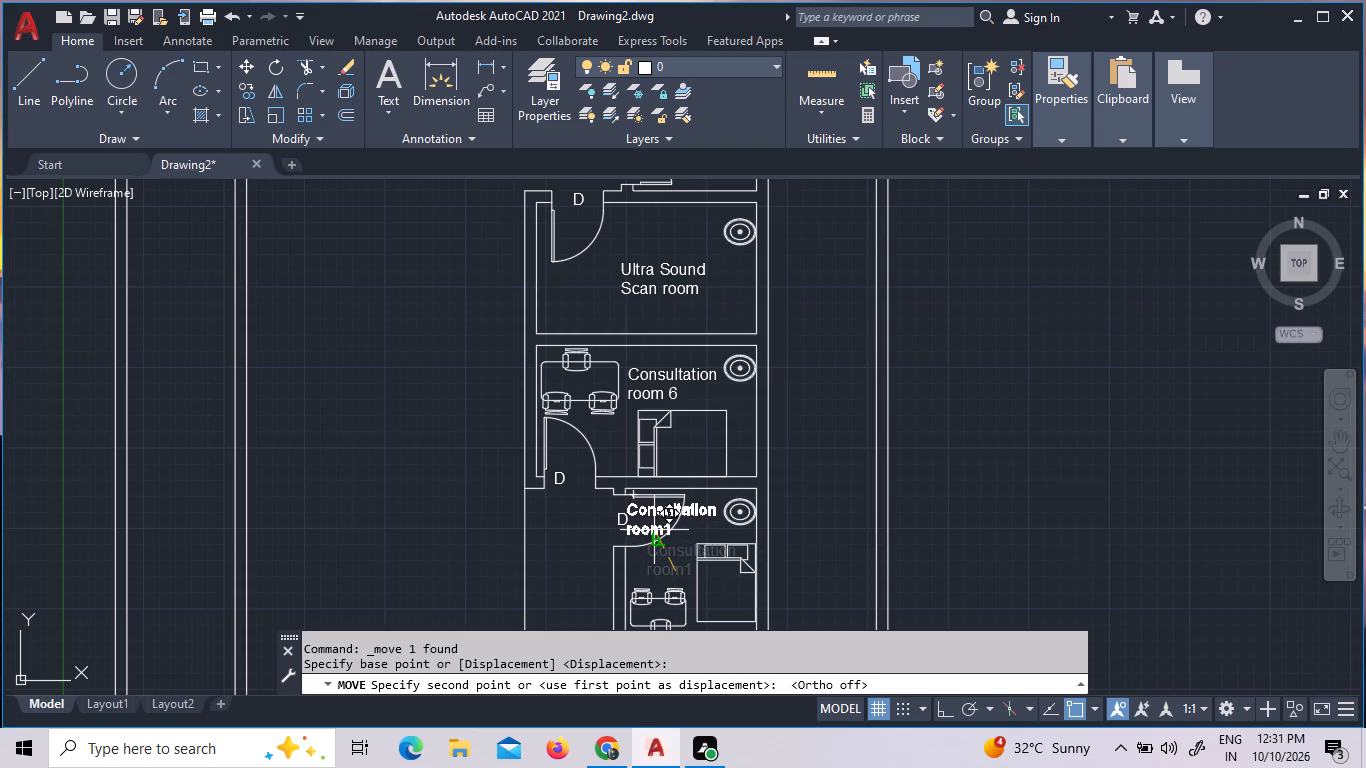
left_click(654, 530)
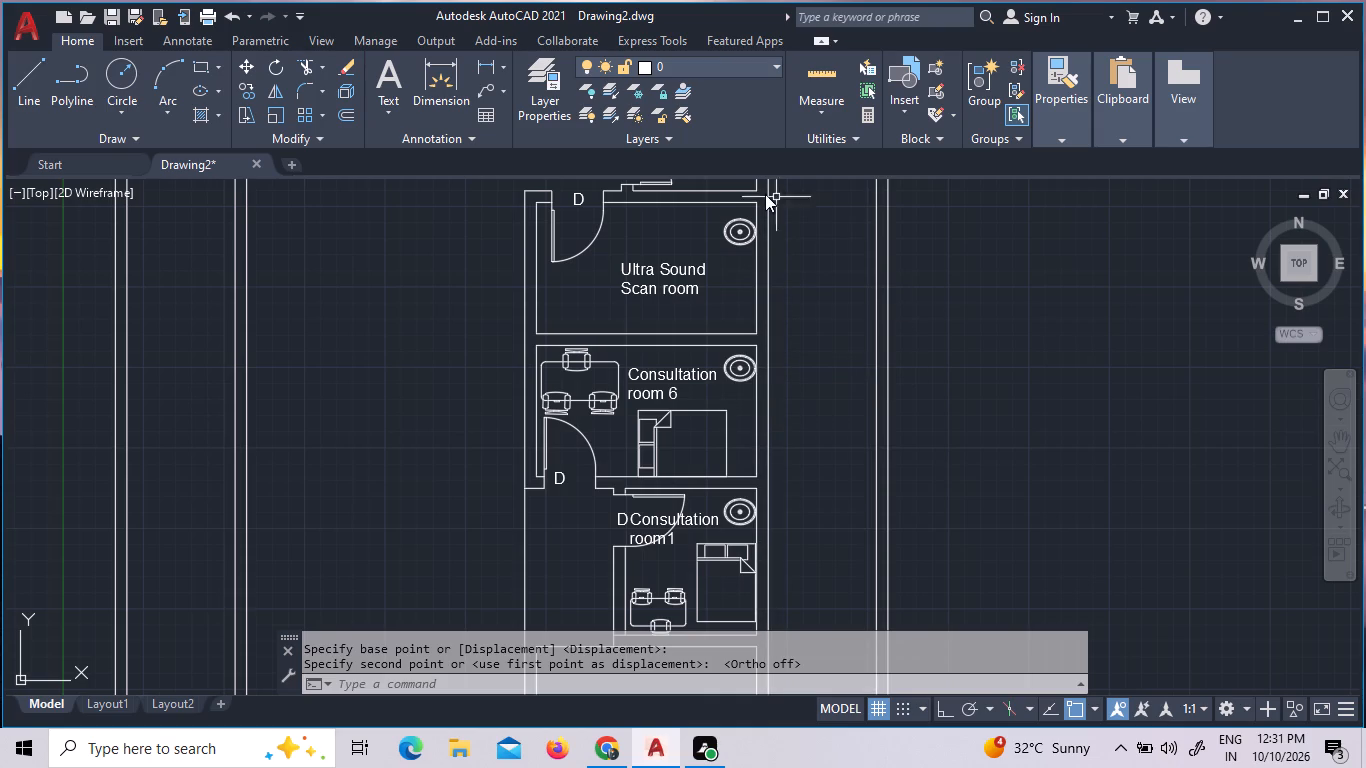
Draw a rectangle 3' long and 9" wide in the empty space beside the floor plan.
left_click(201, 65)
left_click(1031, 292)
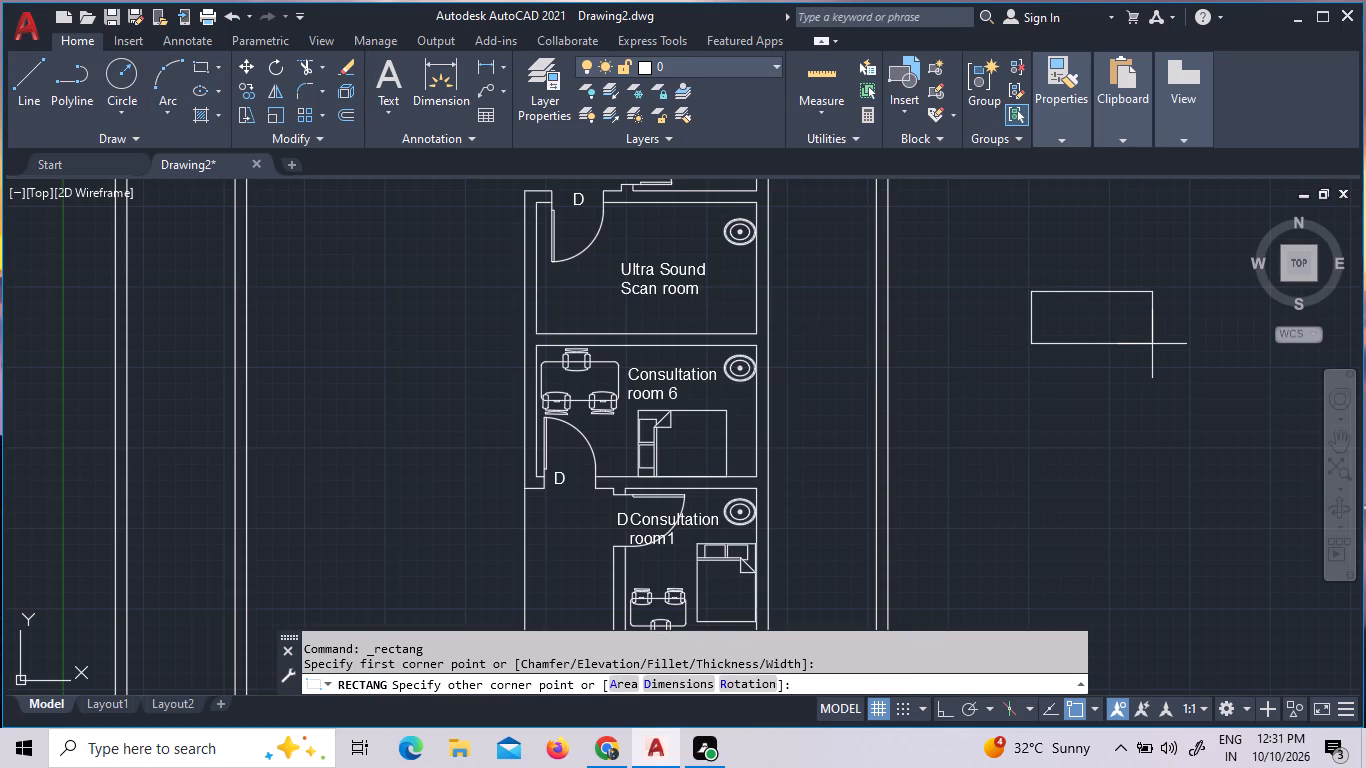
key("3")
key("apostrophe")
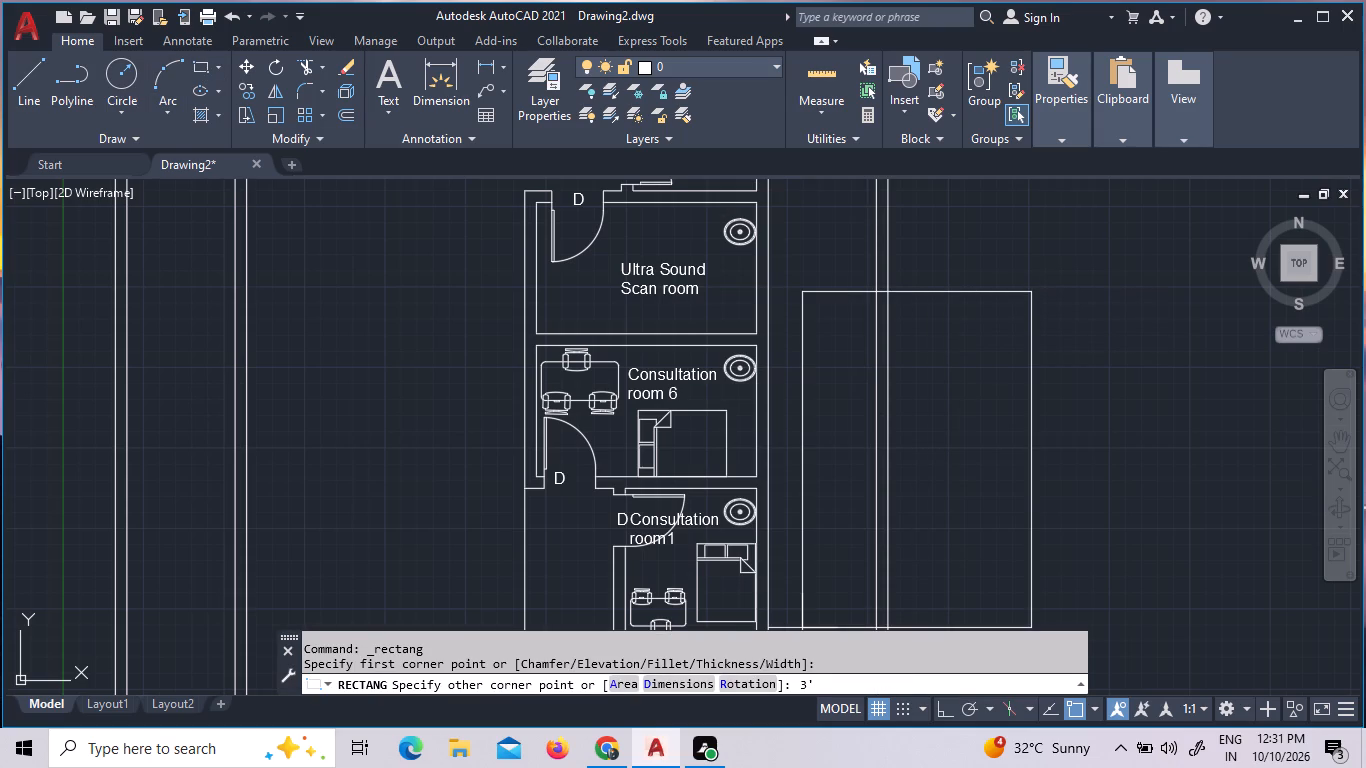
left_click(676, 685)
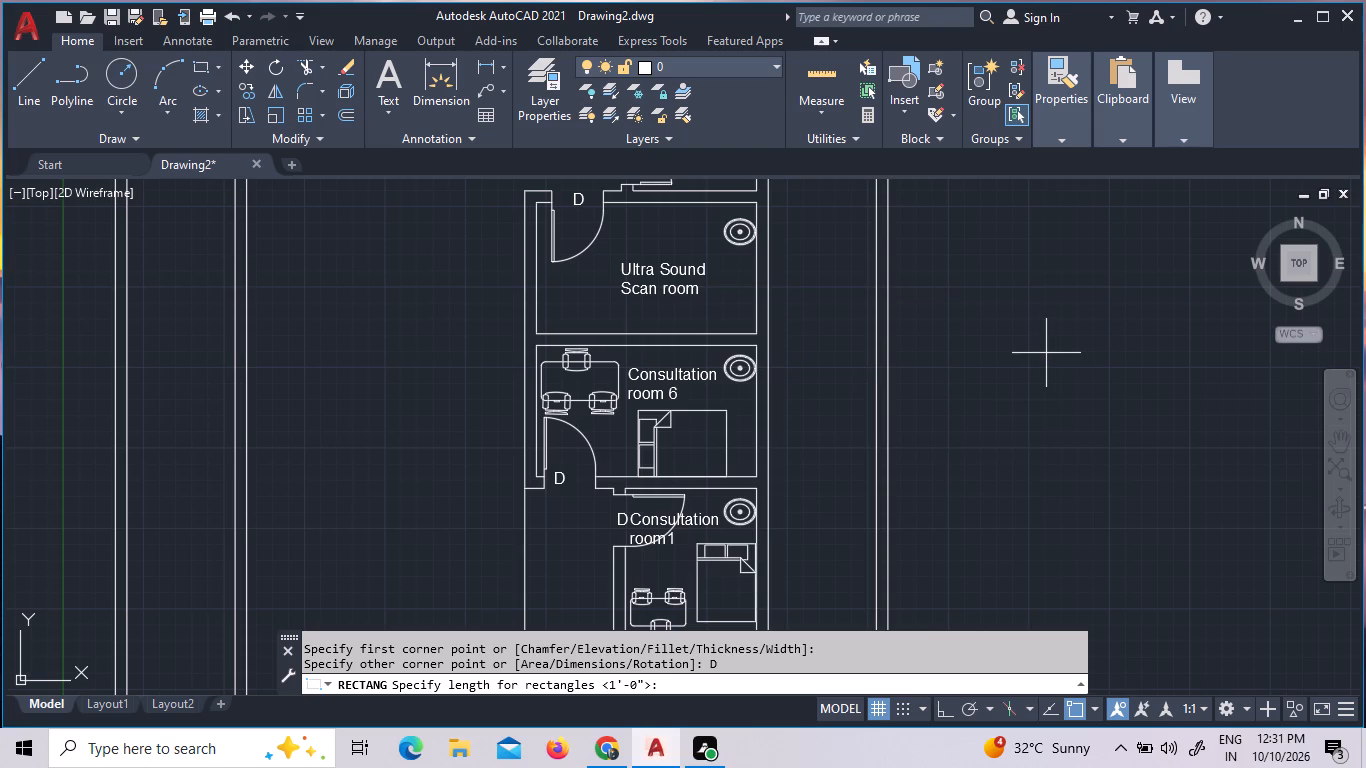
key("apostrophe")
key("BackSpace")
type("3'")
key("Return")
key("9")
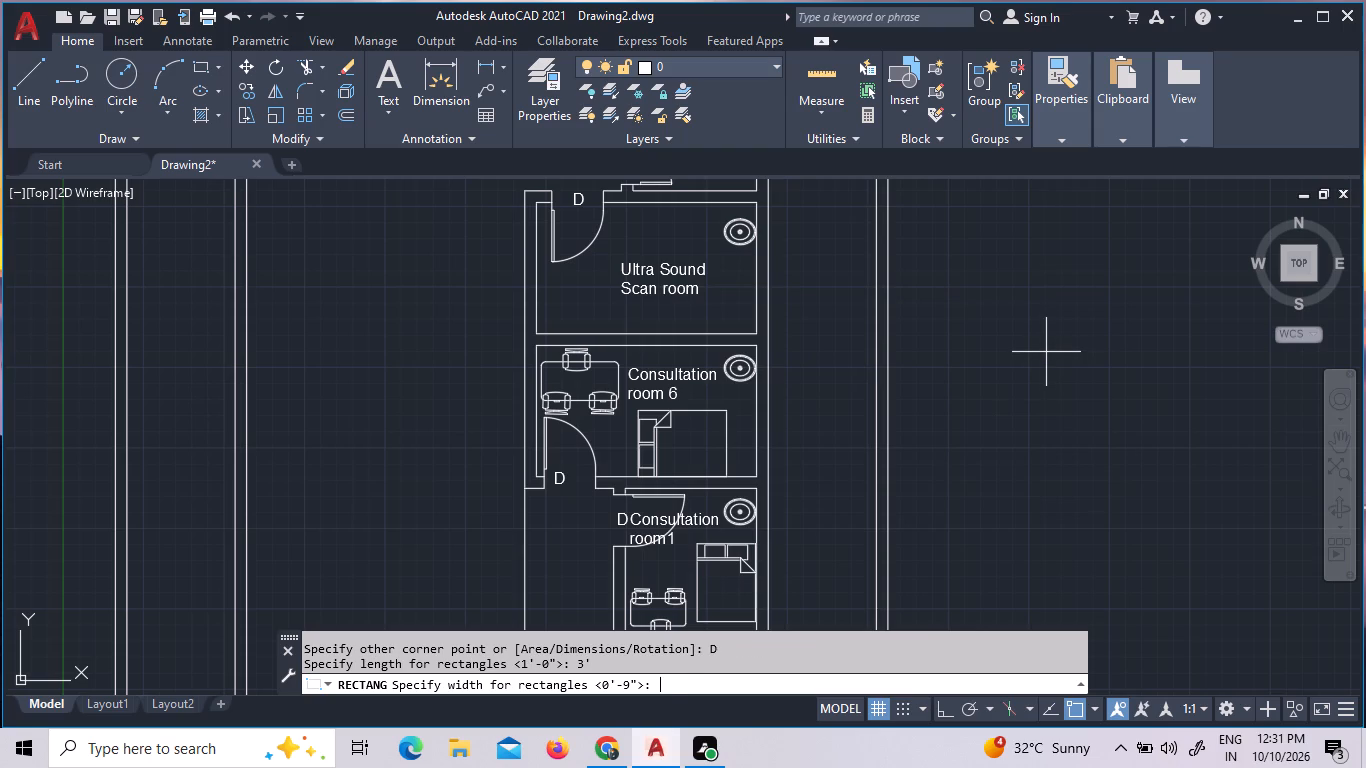
key("shift+quotedbl")
key("Return")
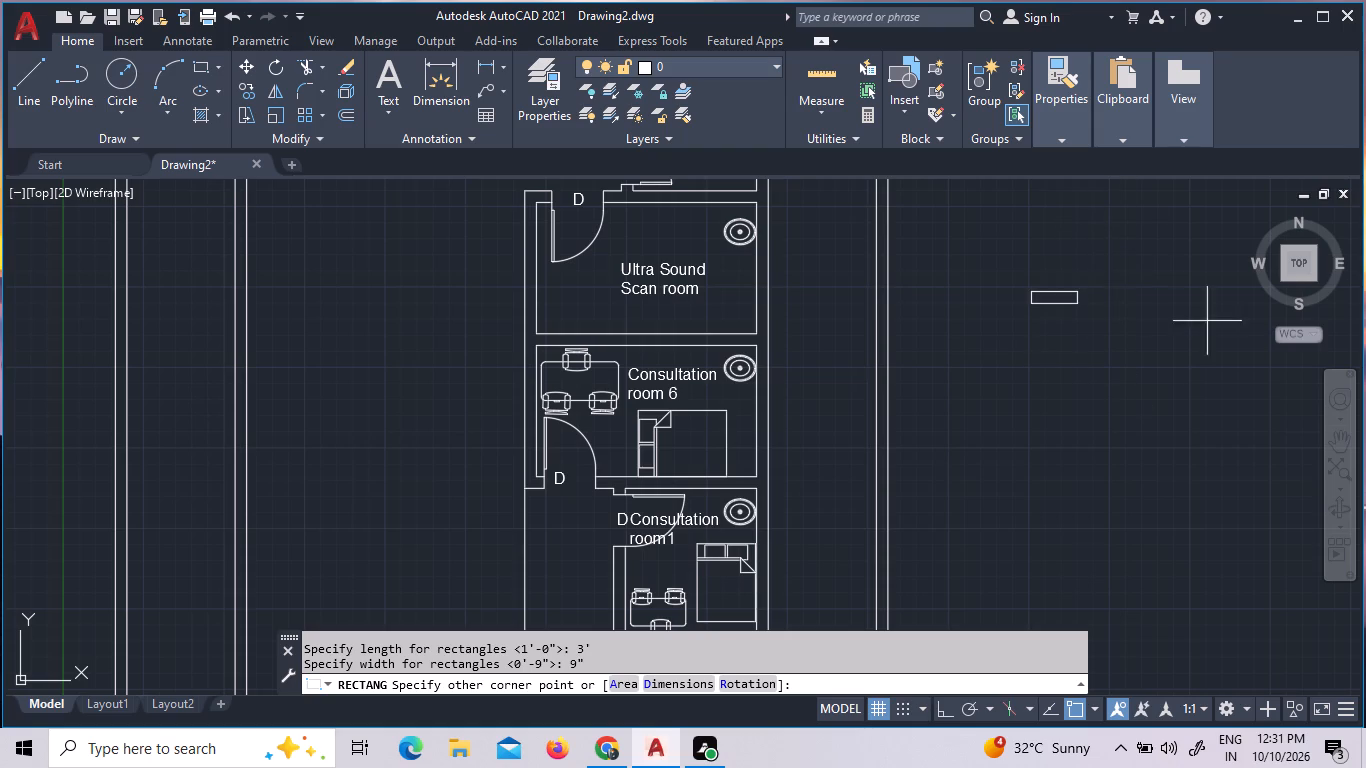
left_click(1169, 339)
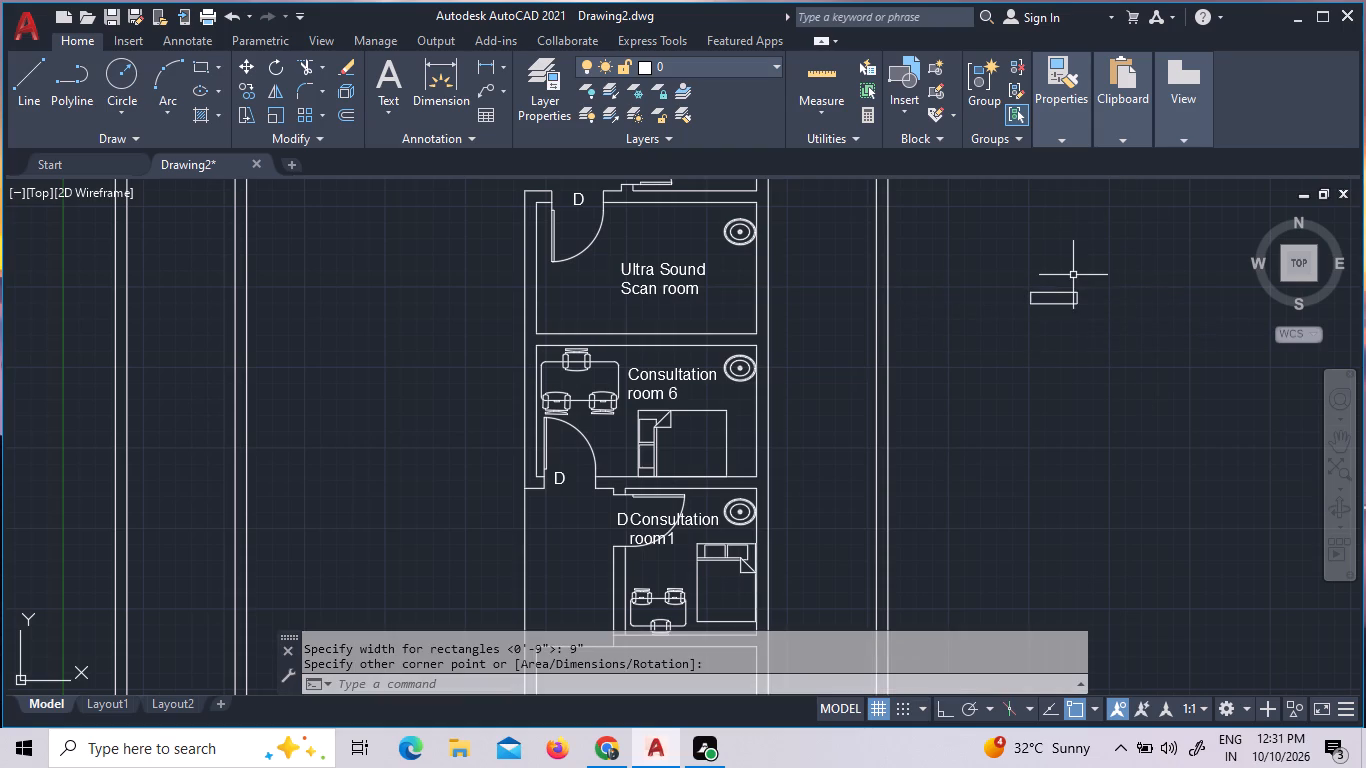
type("Z W")
key("space")
left_click(996, 247)
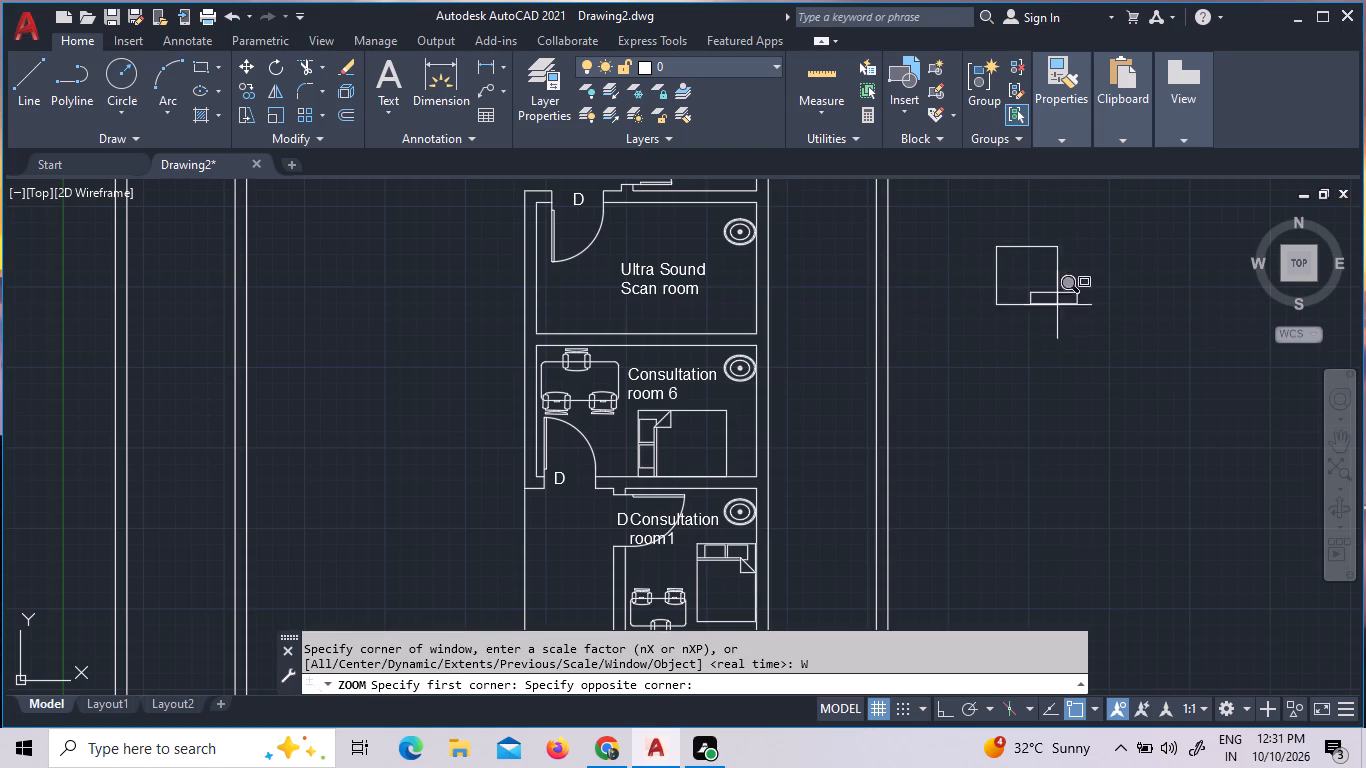
left_click(1140, 366)
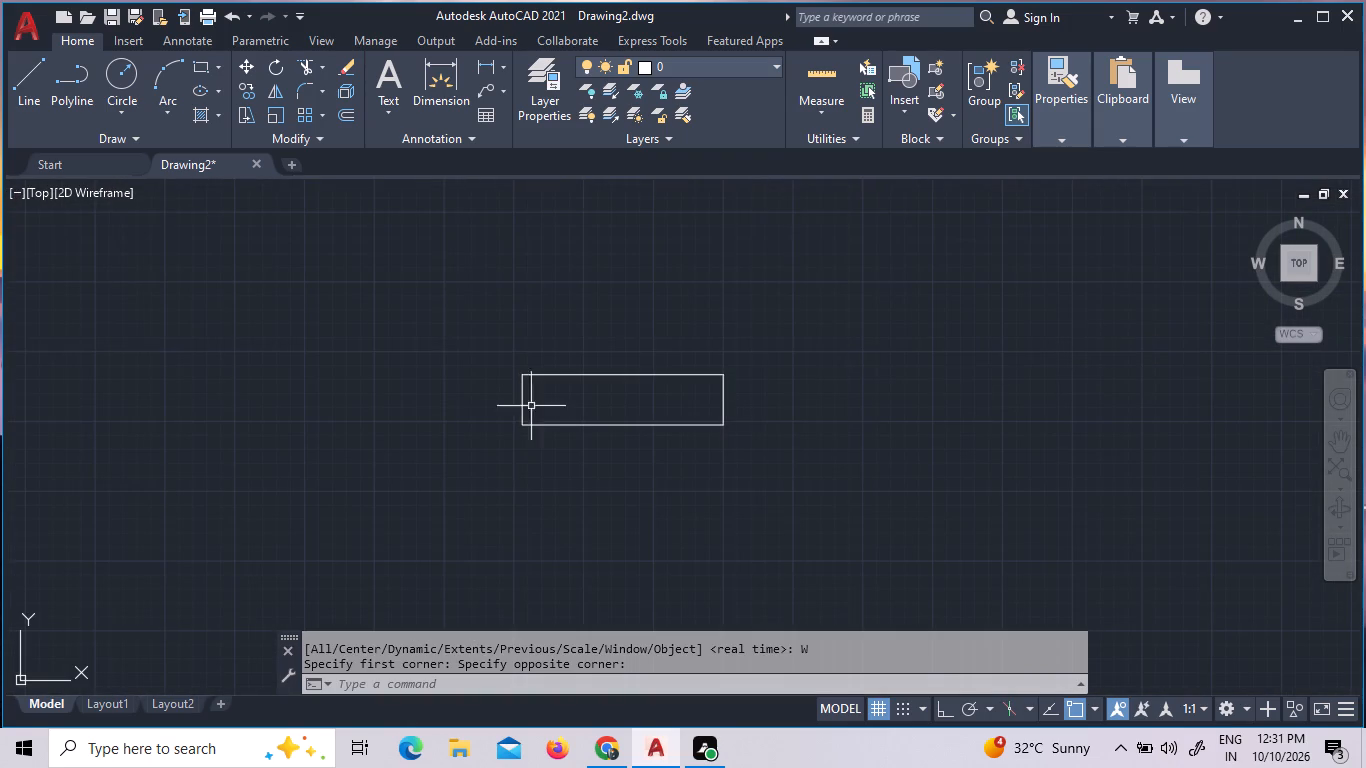
Draw a lengthwise centre line across the 3' by 9" rectangle, joining the midpoints of its short sides.
left_click(32, 93)
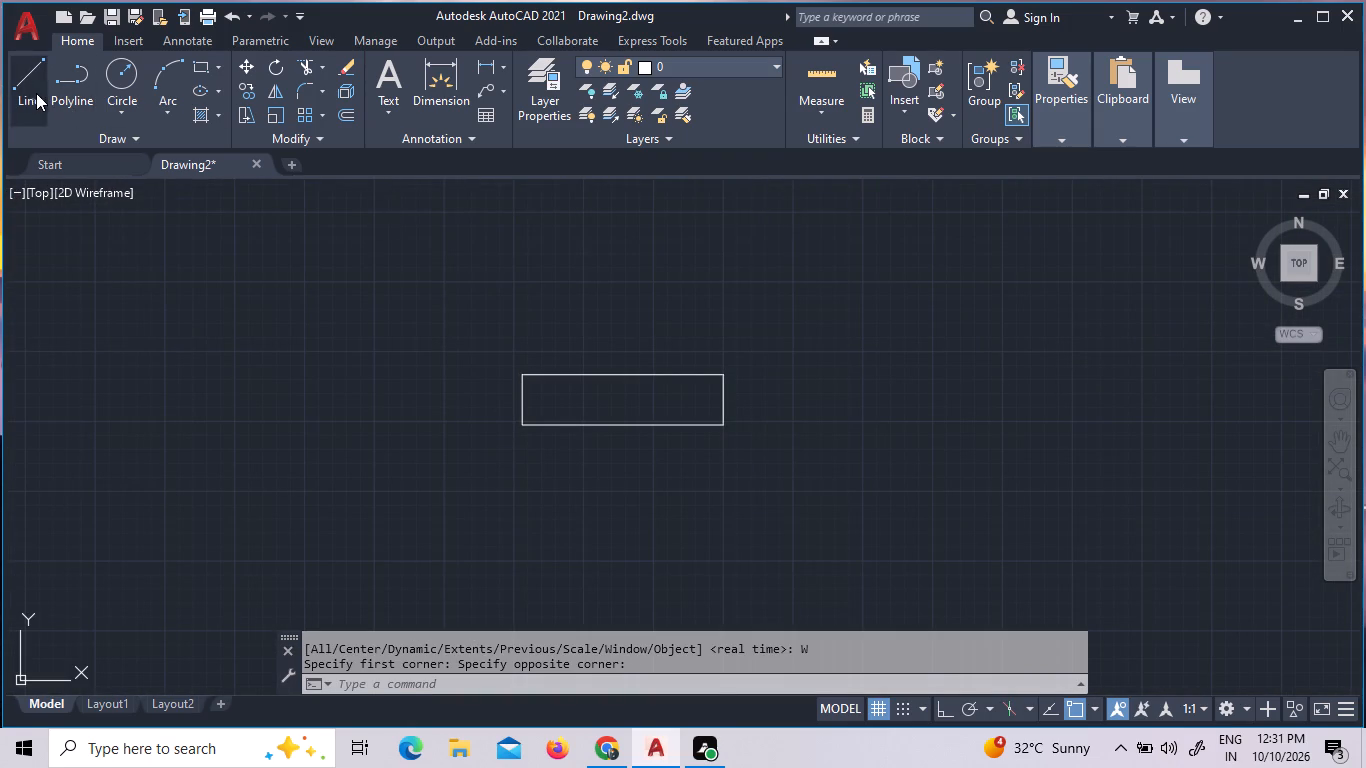
left_click(517, 396)
left_click(726, 398)
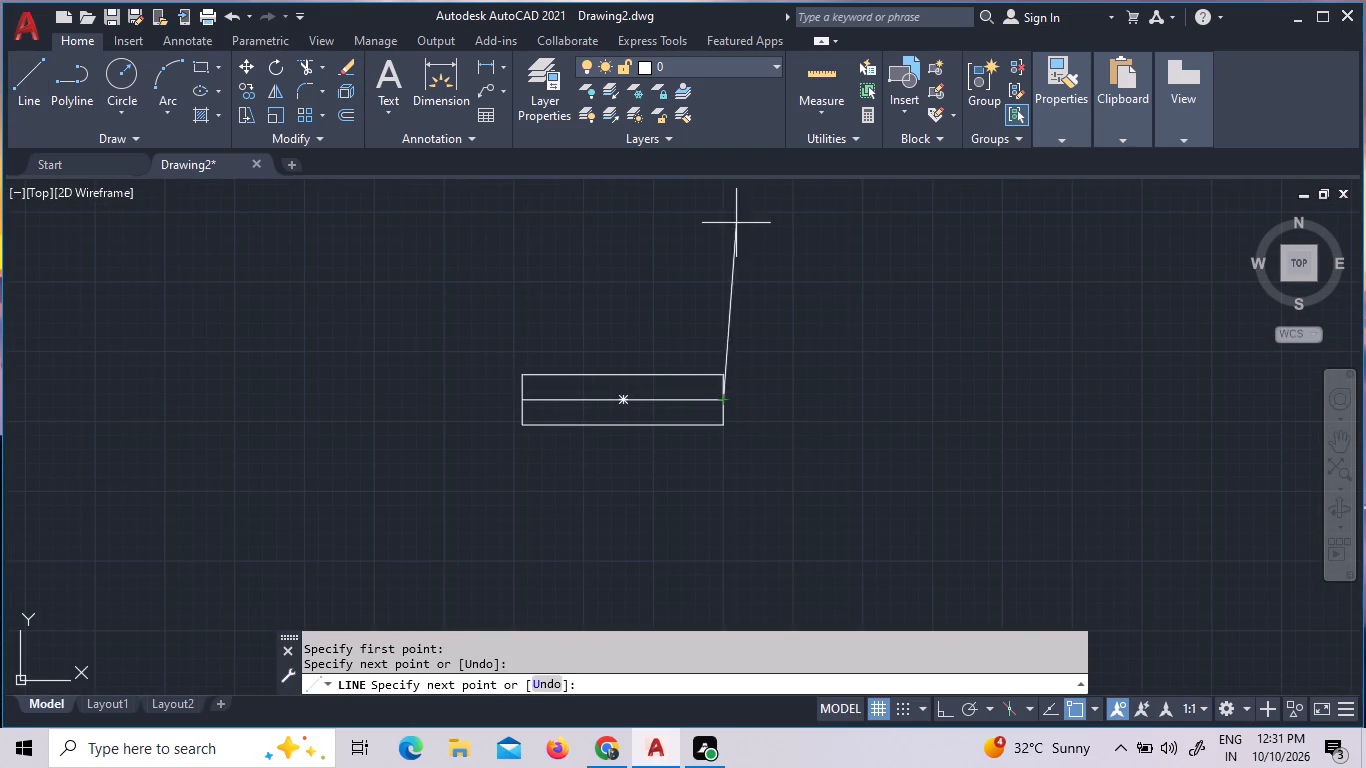
key("Escape")
Offset the rectangle's centre line by 2" to both sides.
key("o")
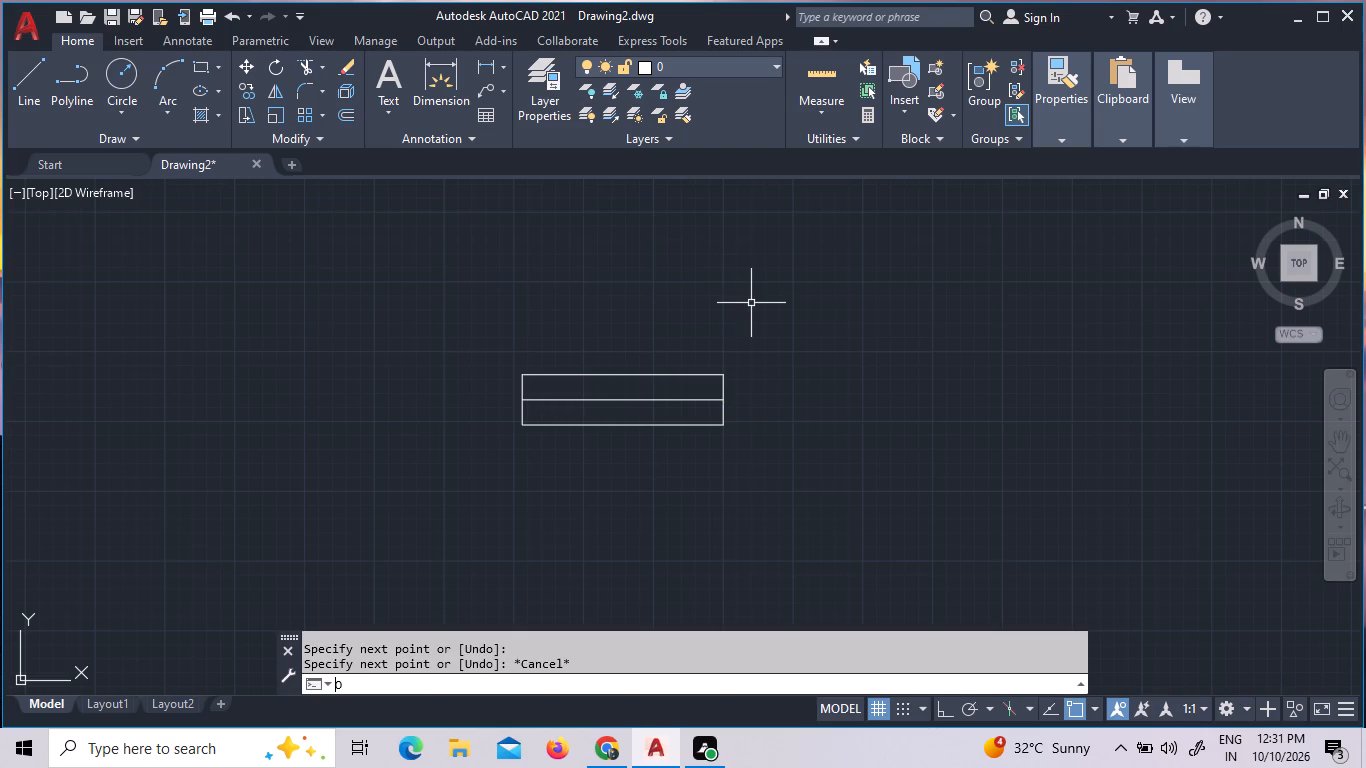
key("Return")
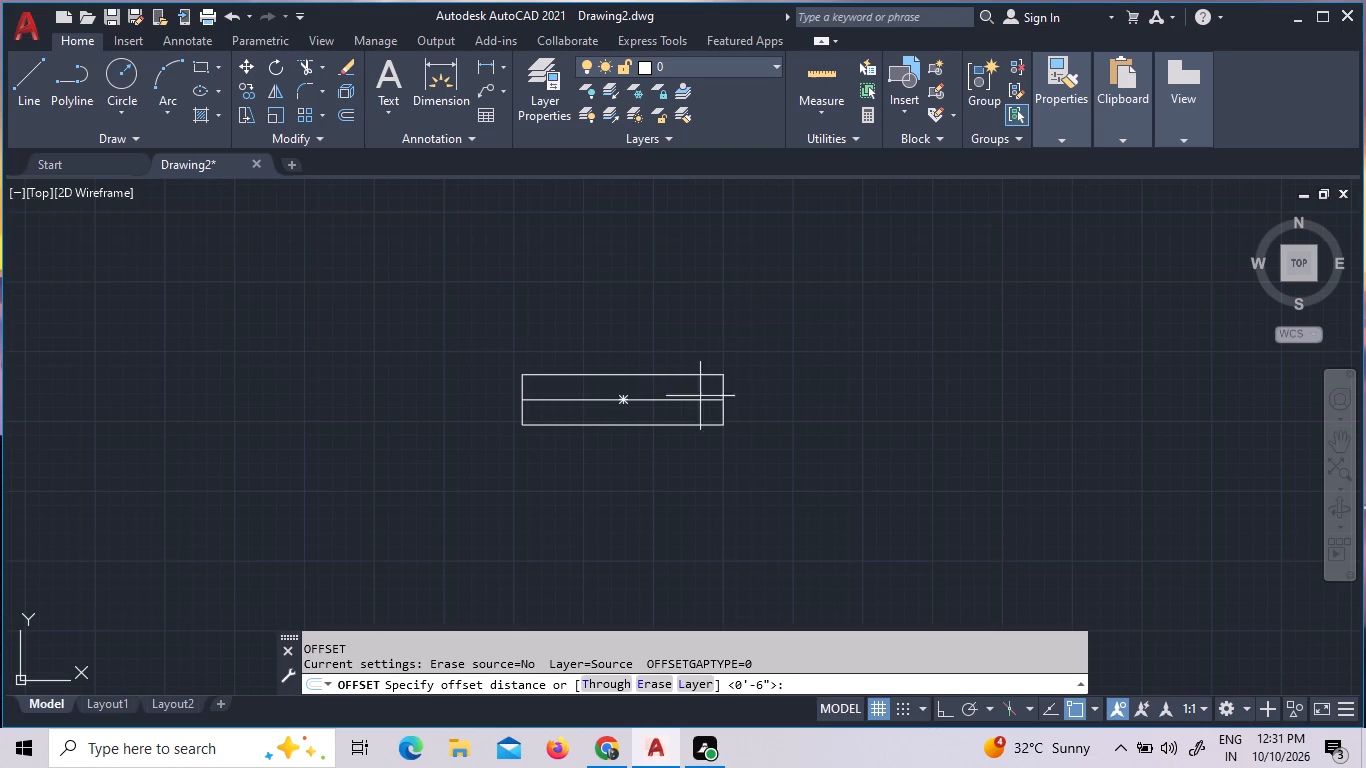
key("2")
key("apostrophe")
key("BackSpace")
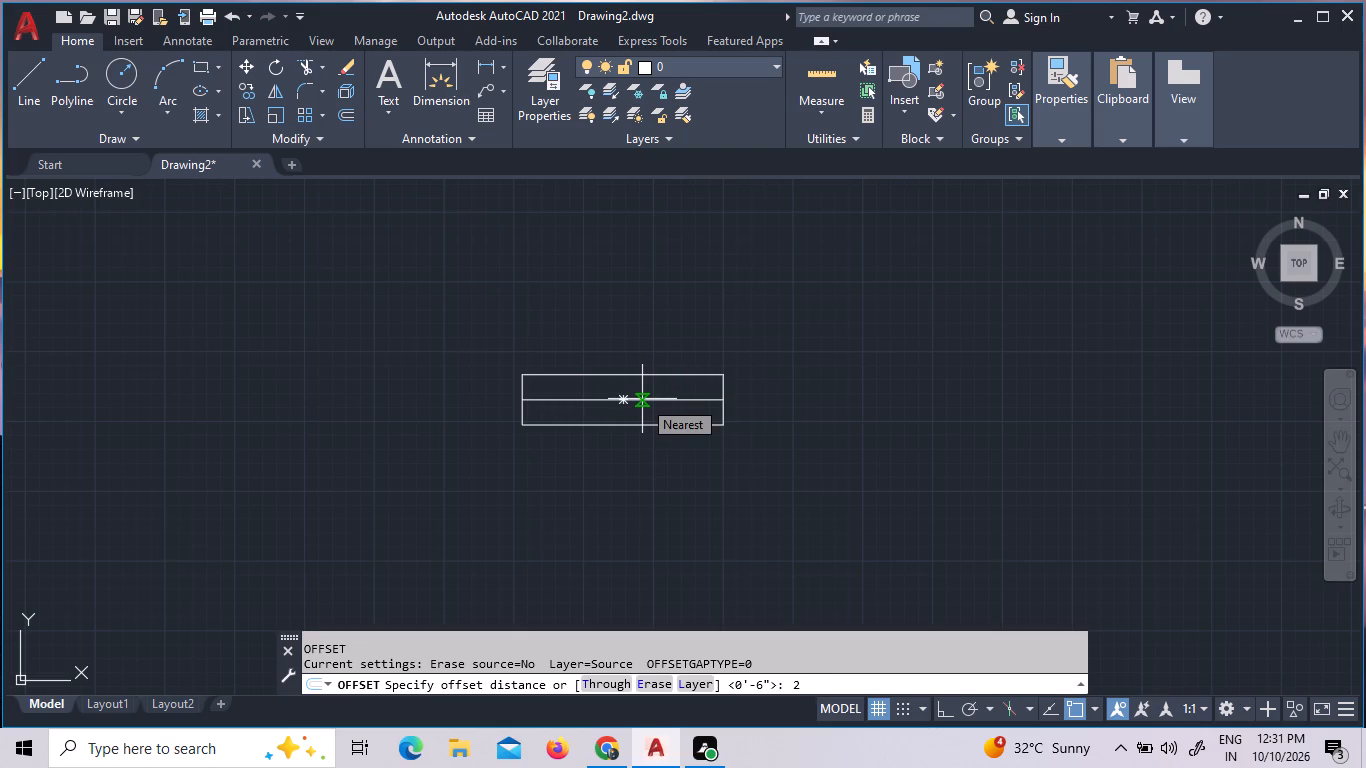
key("shift+quotedbl")
key("Return")
left_click(642, 399)
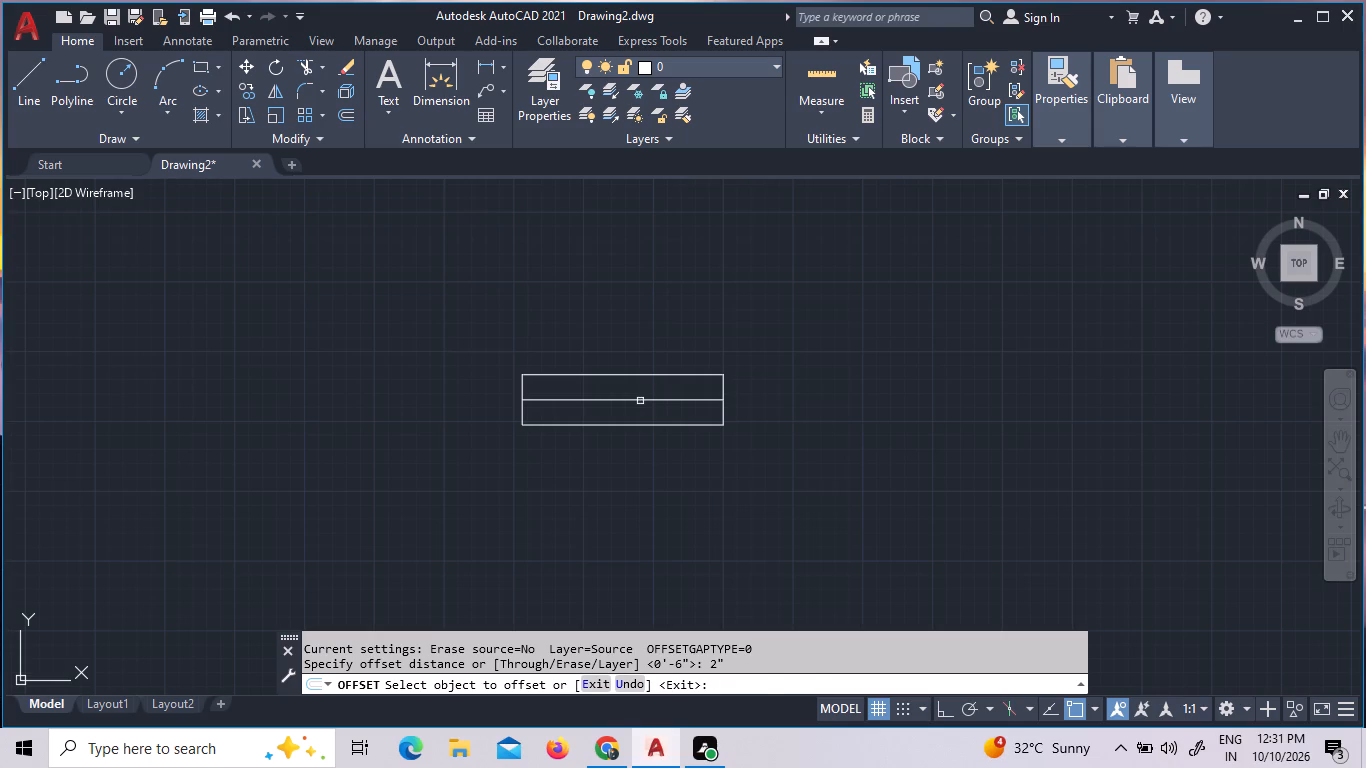
left_click(640, 401)
left_click(638, 406)
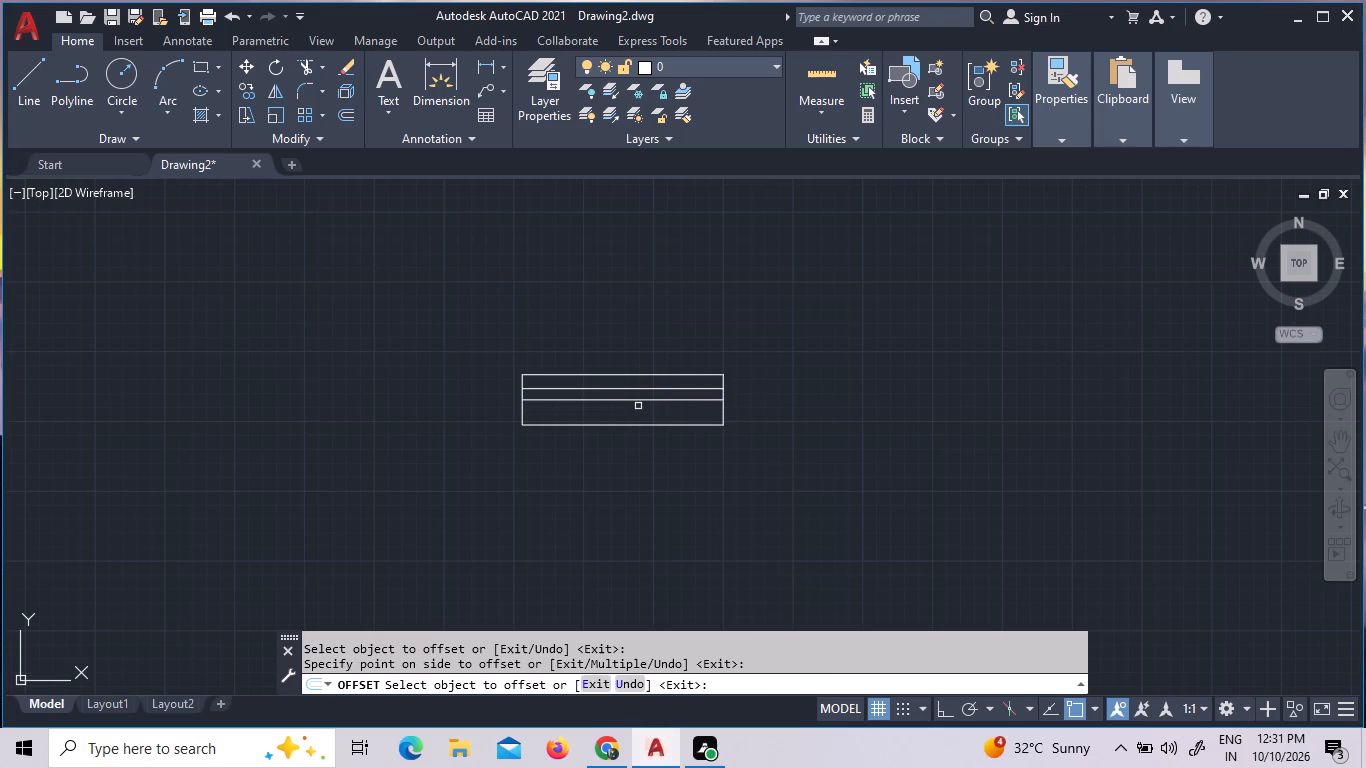
left_click(641, 400)
left_click(642, 415)
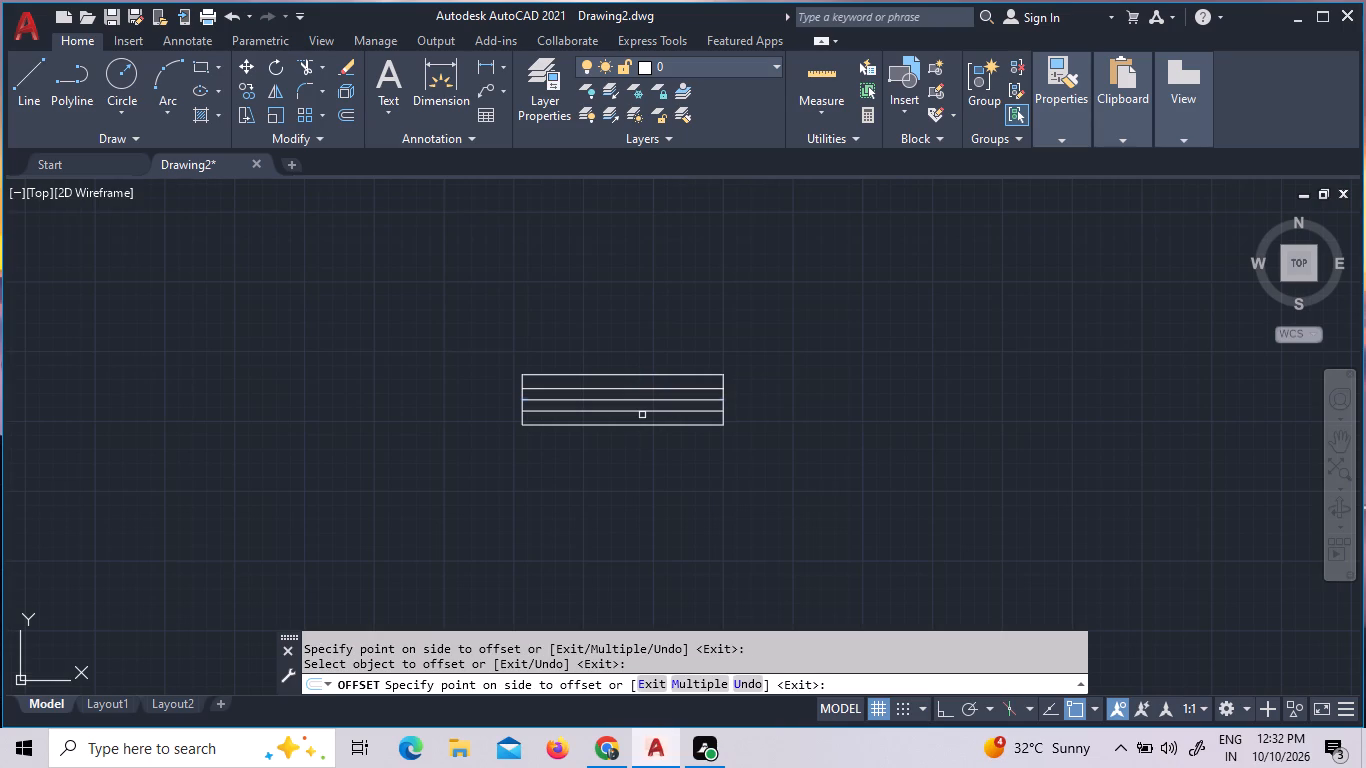
key("Escape")
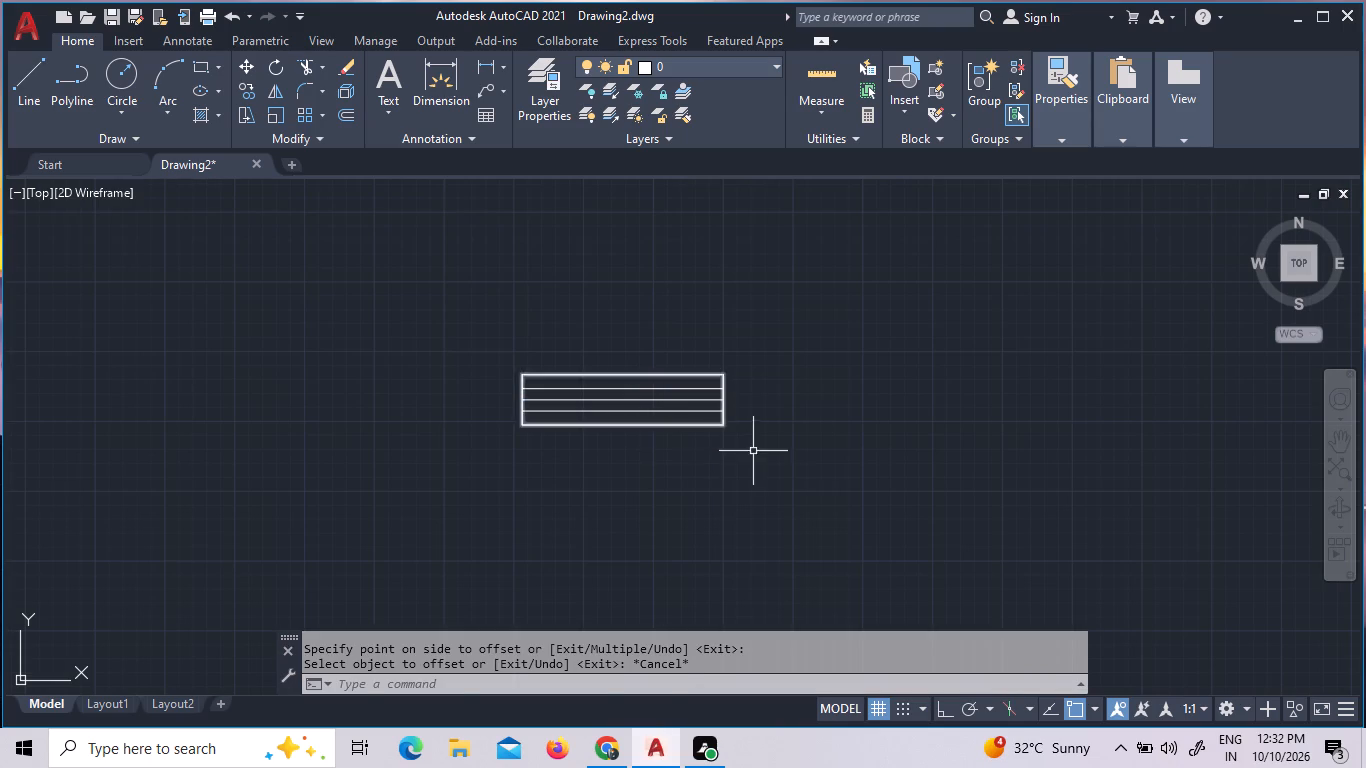
Rotate the rectangle and its three inner lines 90° clockwise about the lower corner so they stand upright.
left_click(753, 452)
left_click(548, 328)
right_click(548, 328)
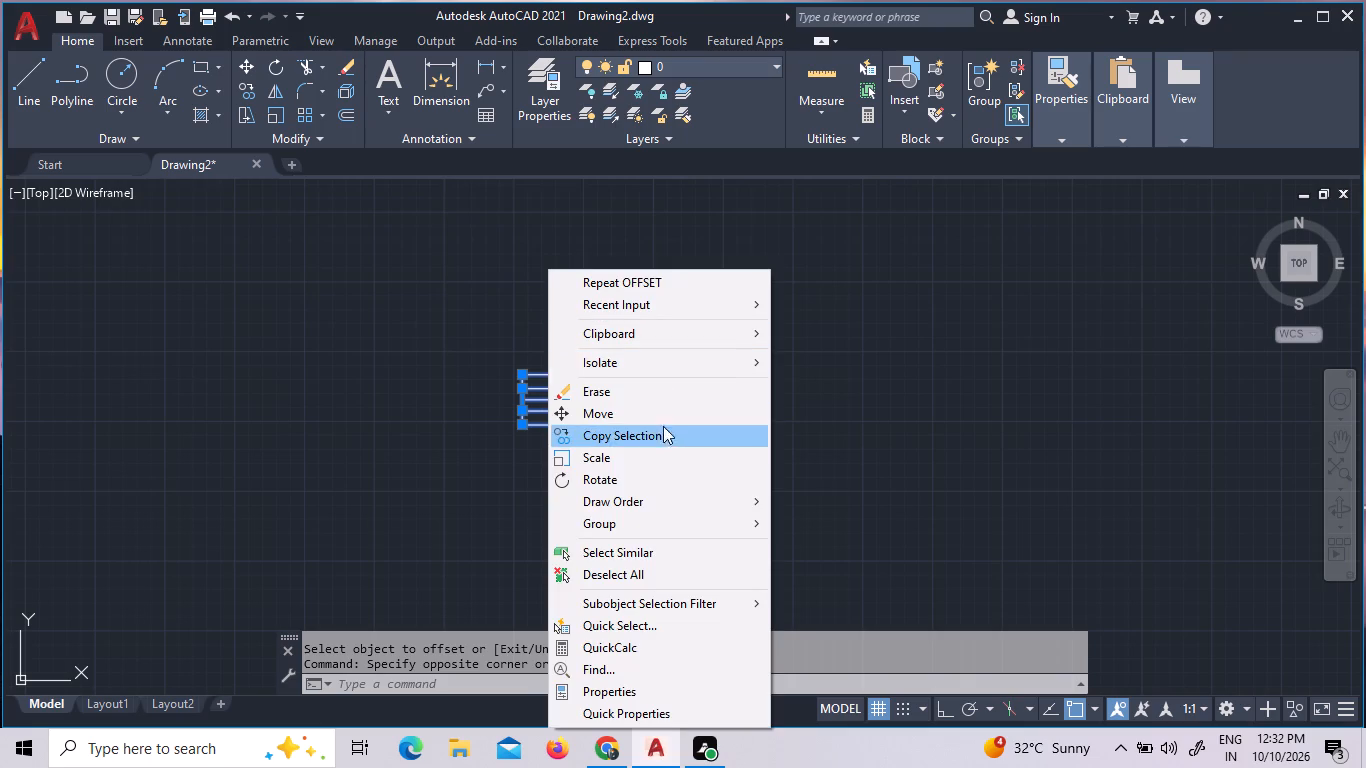
left_click(661, 481)
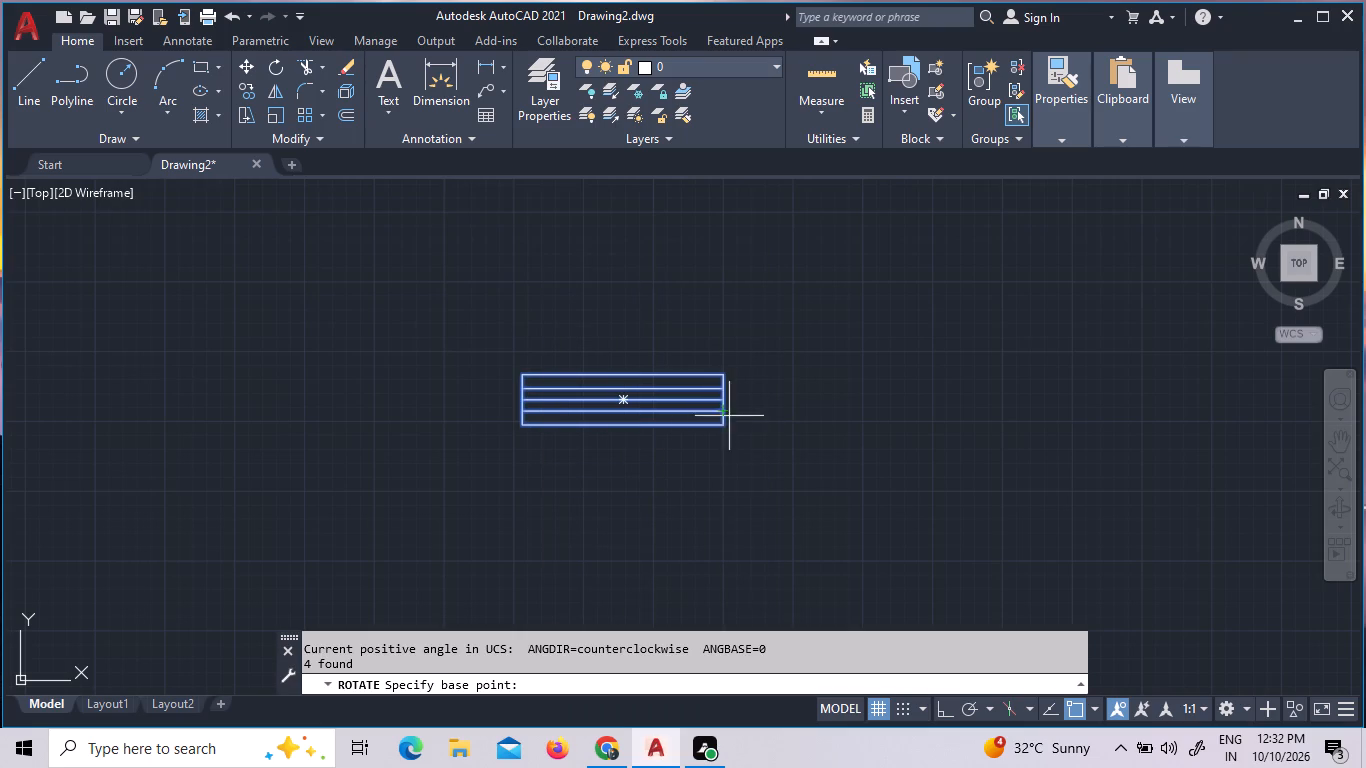
left_click(727, 421)
left_click(716, 450)
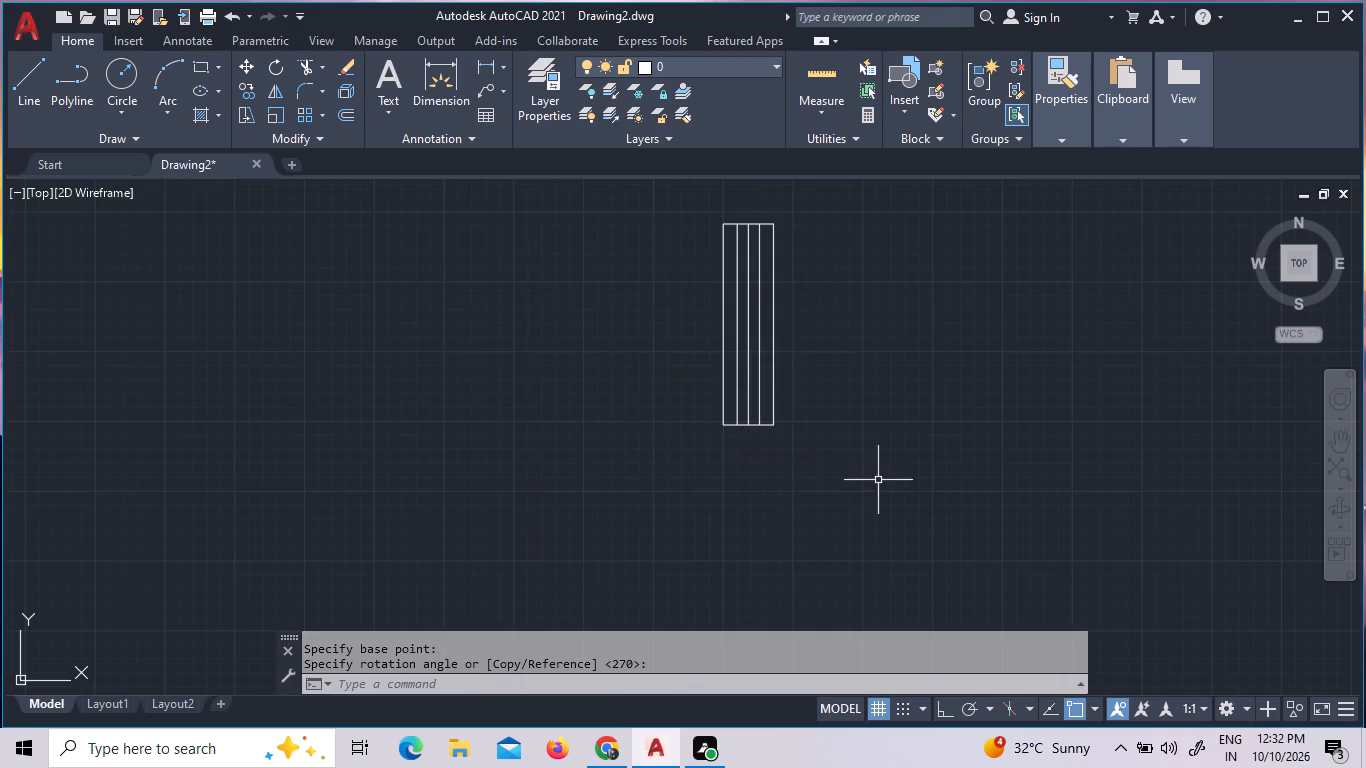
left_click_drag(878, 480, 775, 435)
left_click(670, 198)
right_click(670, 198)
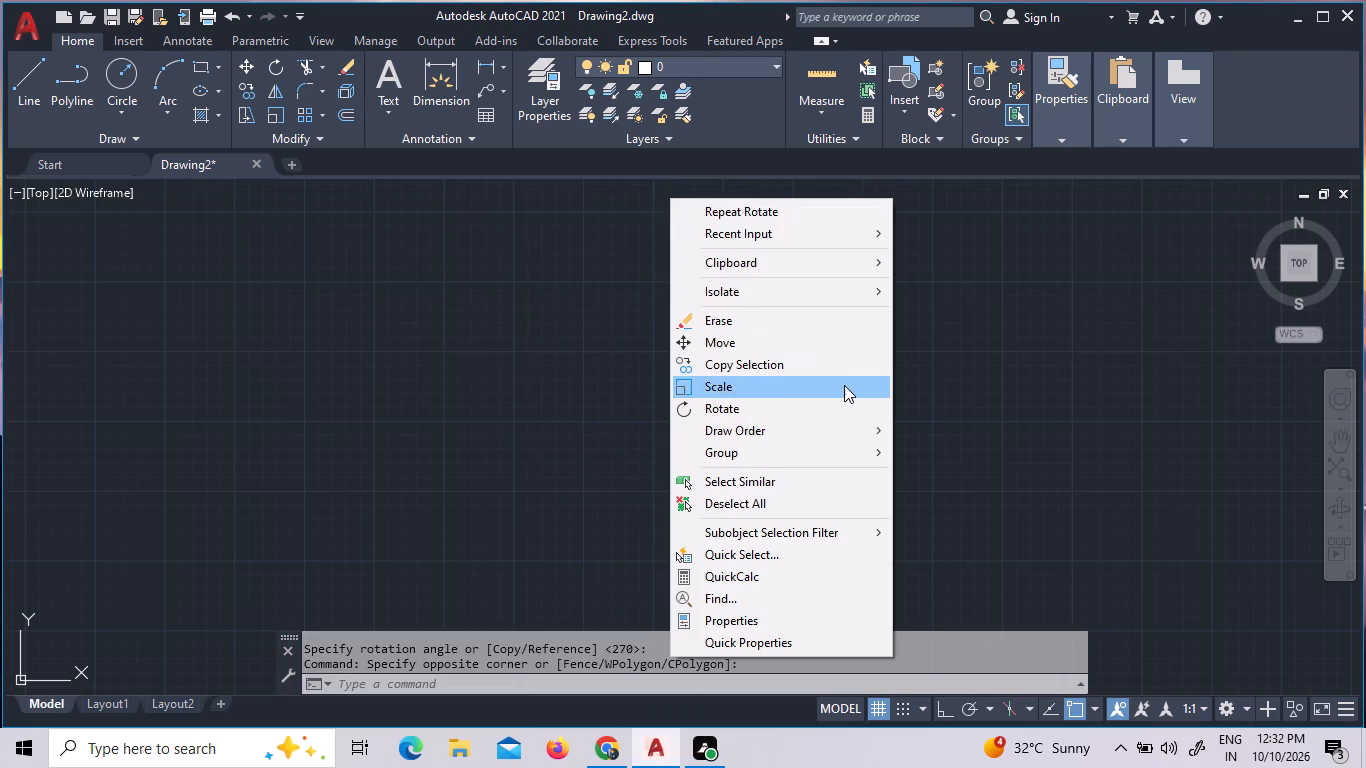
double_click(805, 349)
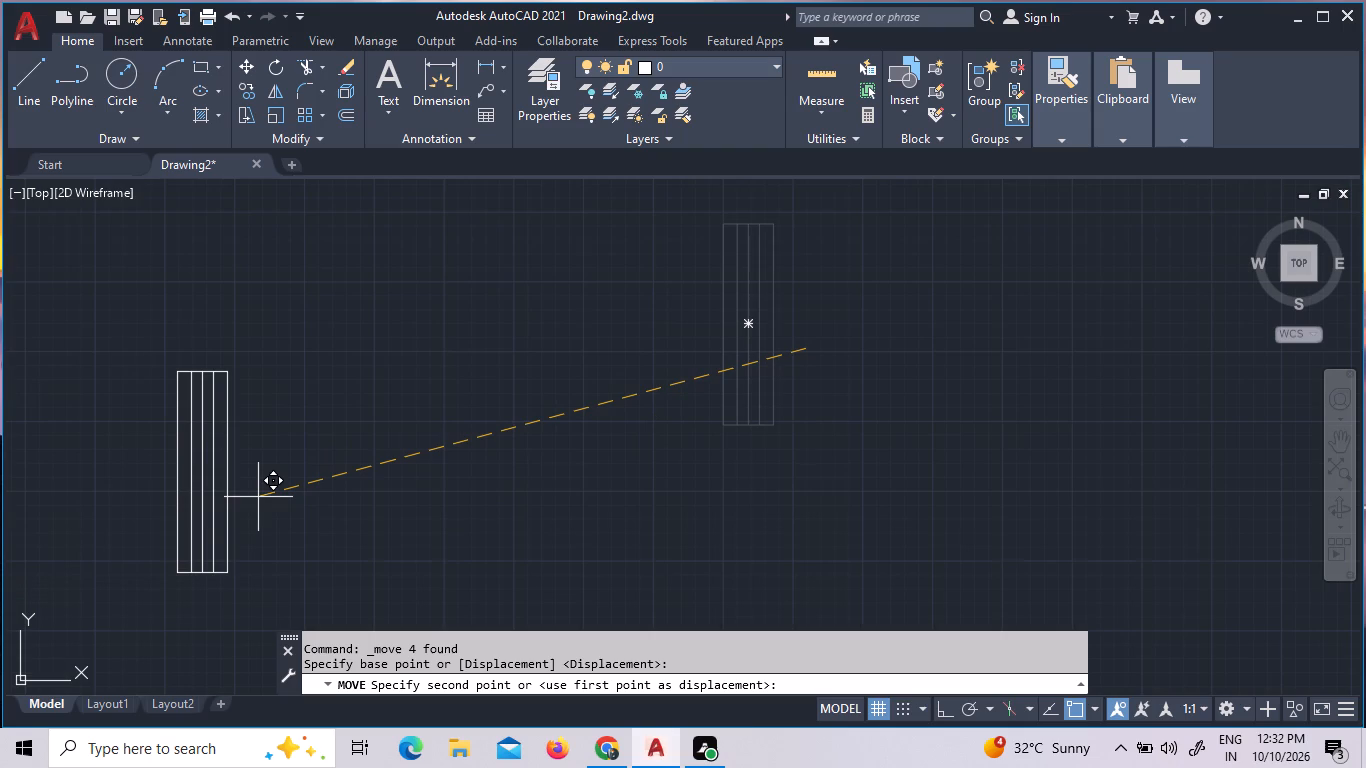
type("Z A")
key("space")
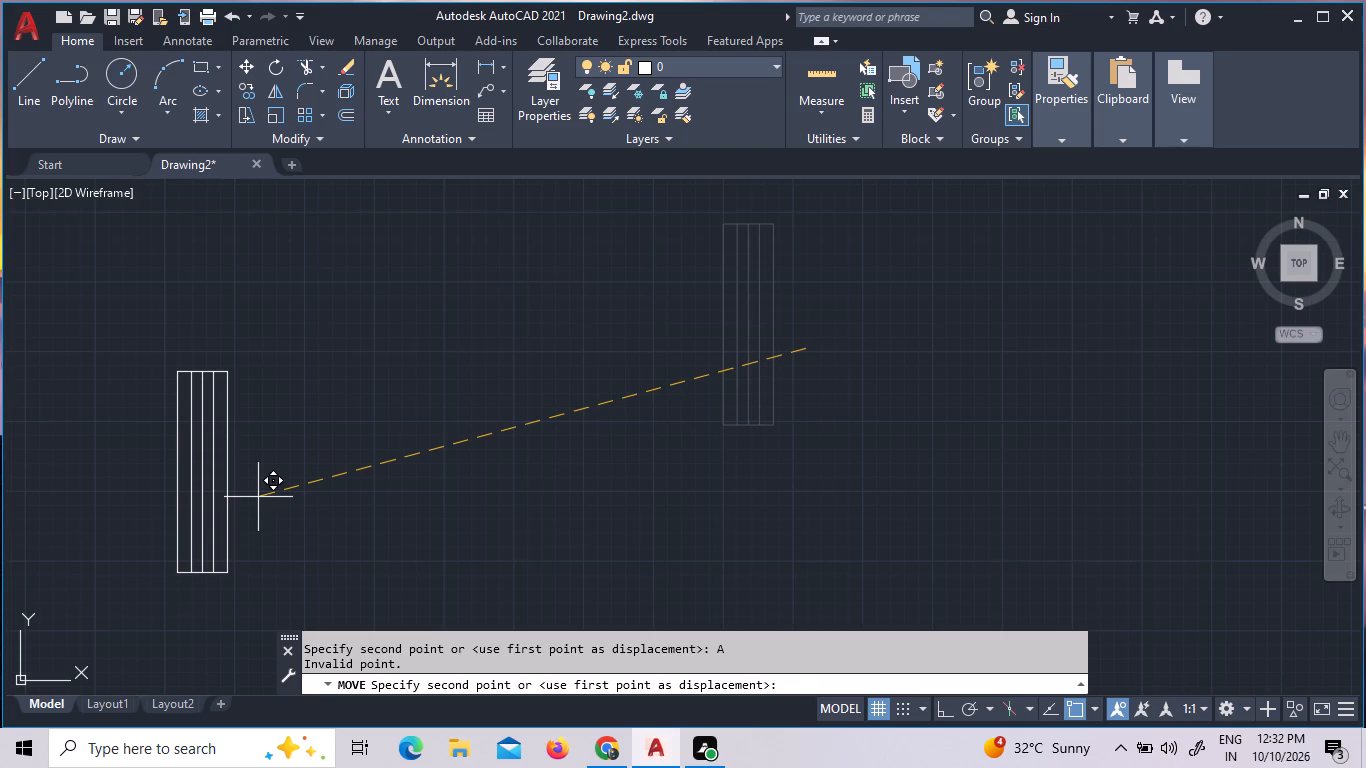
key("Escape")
Copy the upright lined rectangle to the space just outside the side wall of Consultation room 6.
type("Z A")
key("space")
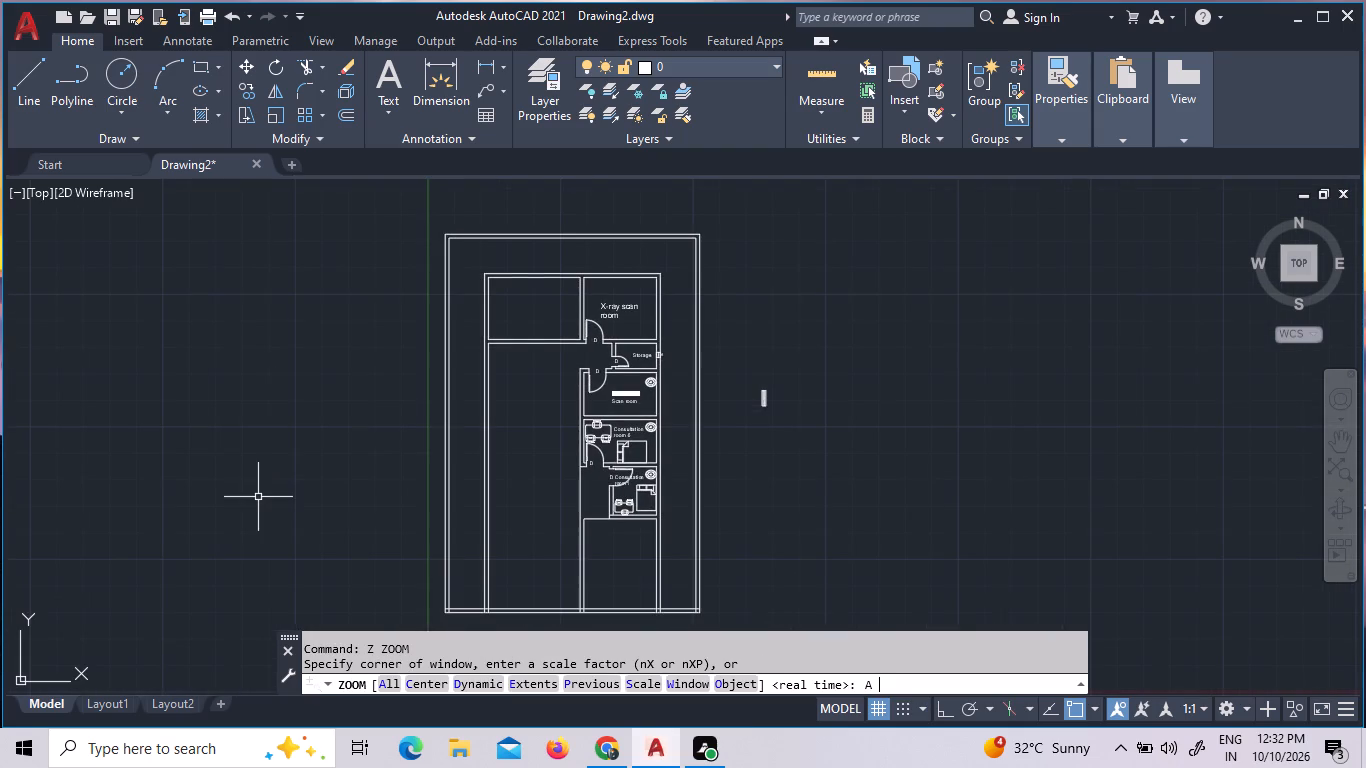
left_click(781, 431)
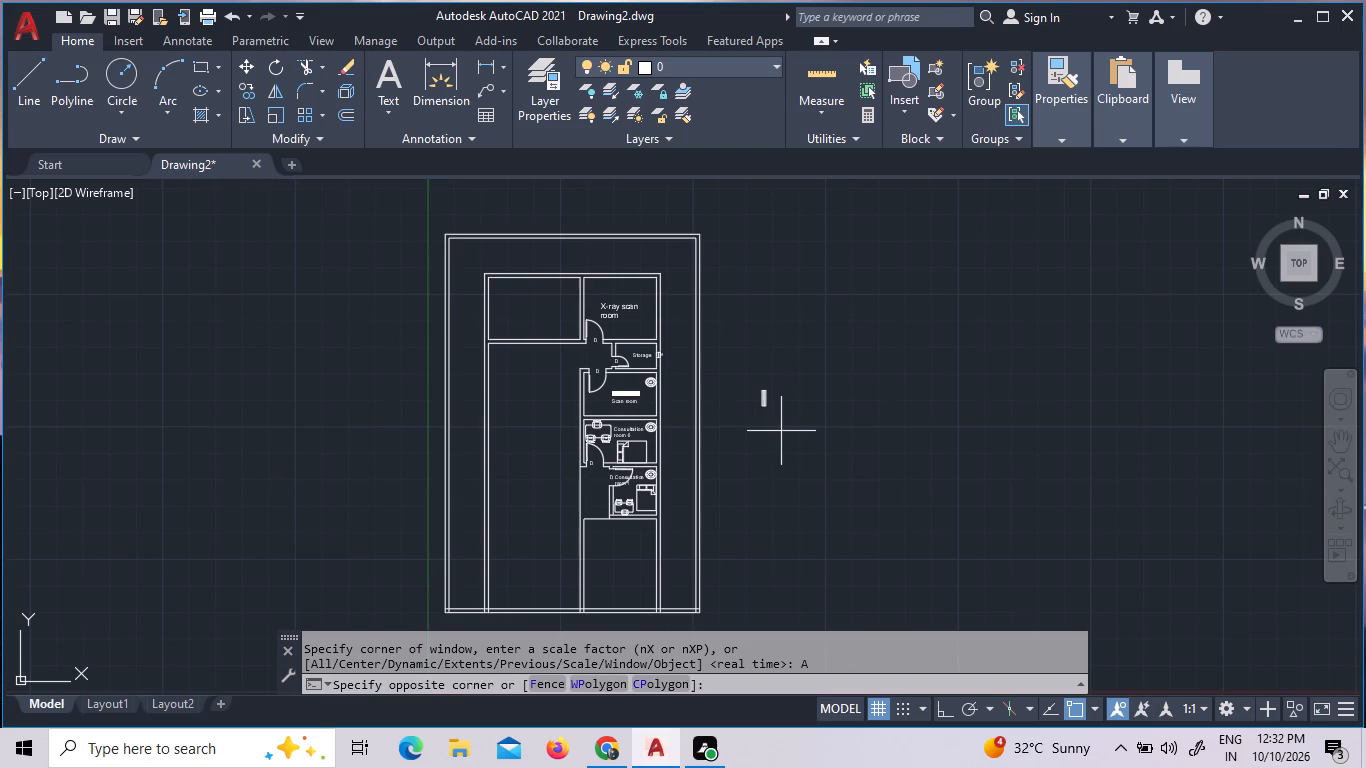
left_click(735, 377)
right_click(735, 377)
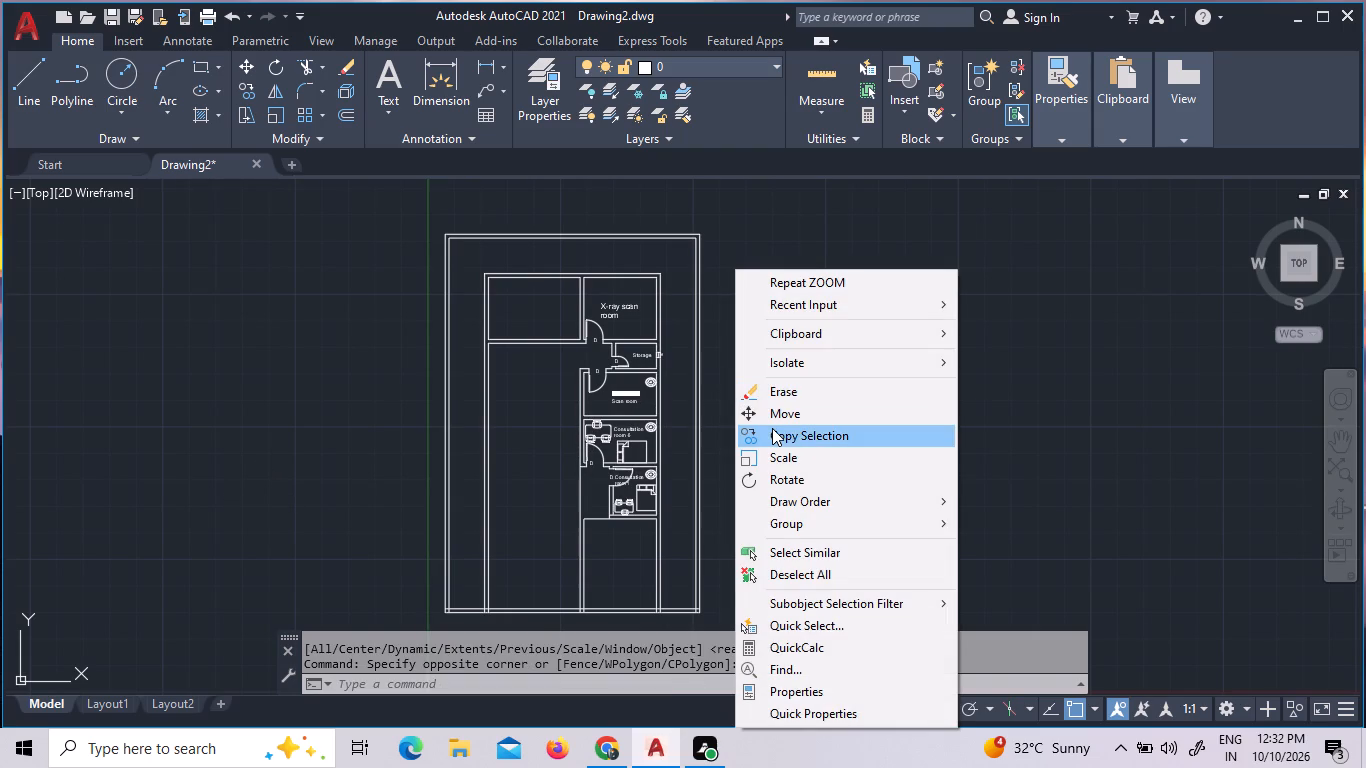
left_click(772, 428)
left_click(770, 418)
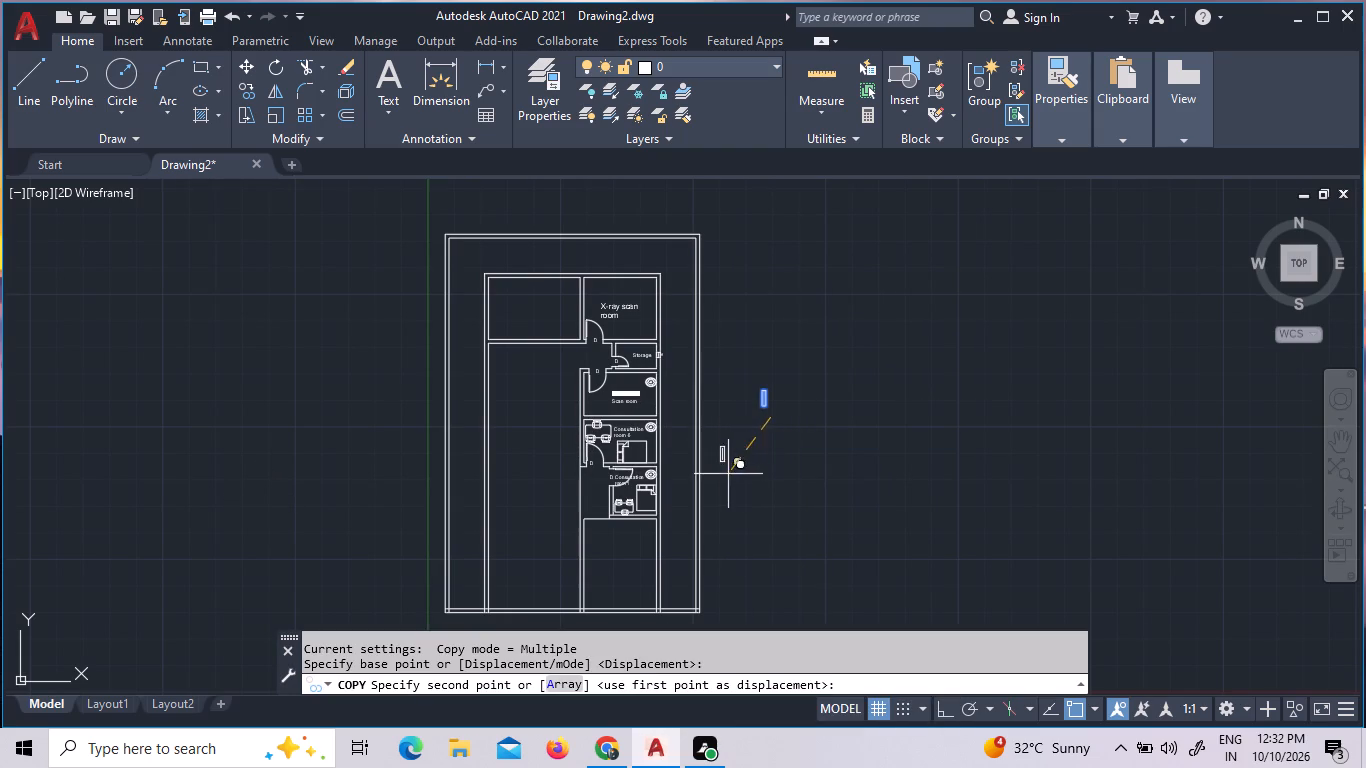
left_click(675, 473)
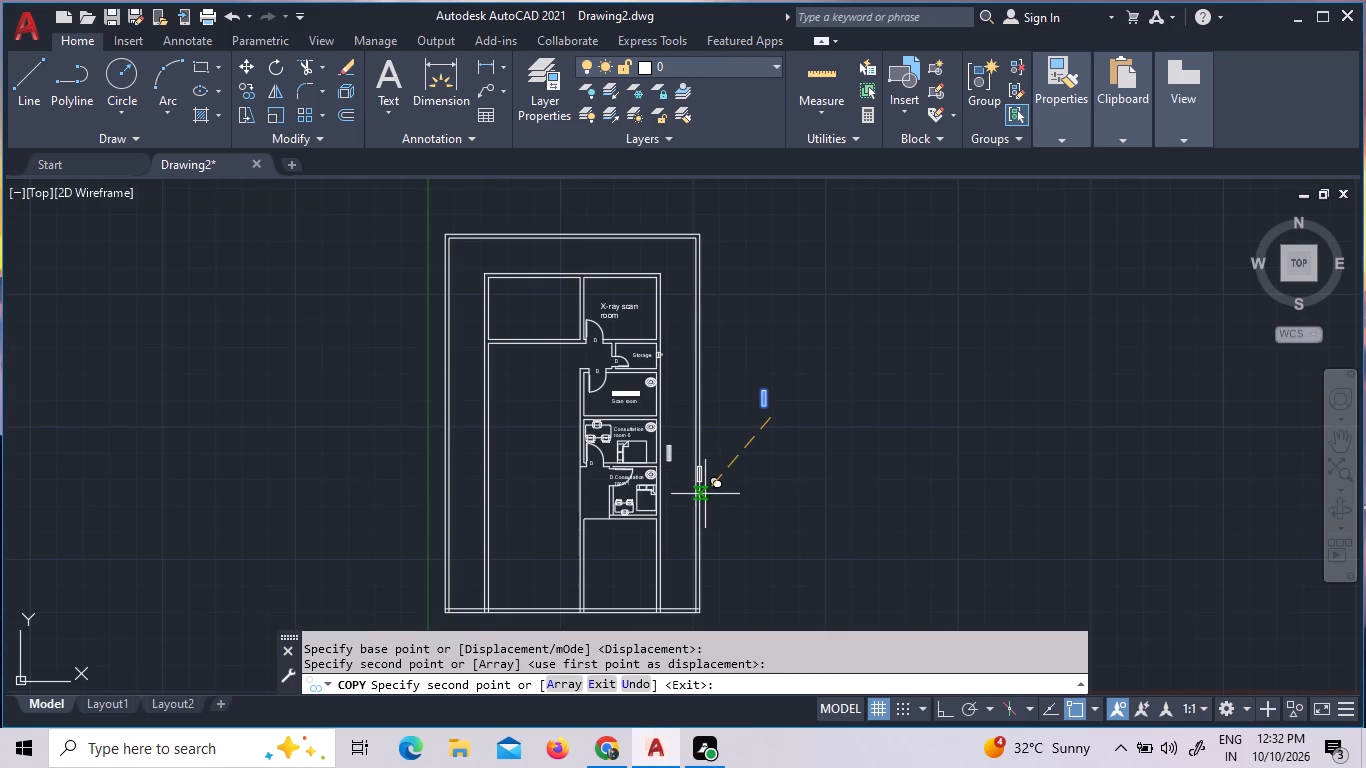
key("Escape")
Move the copied lined rectangle into the thickness of Consultation room 6's side wall, alongside the foot of the bed.
key("z")
key("space")
key("w")
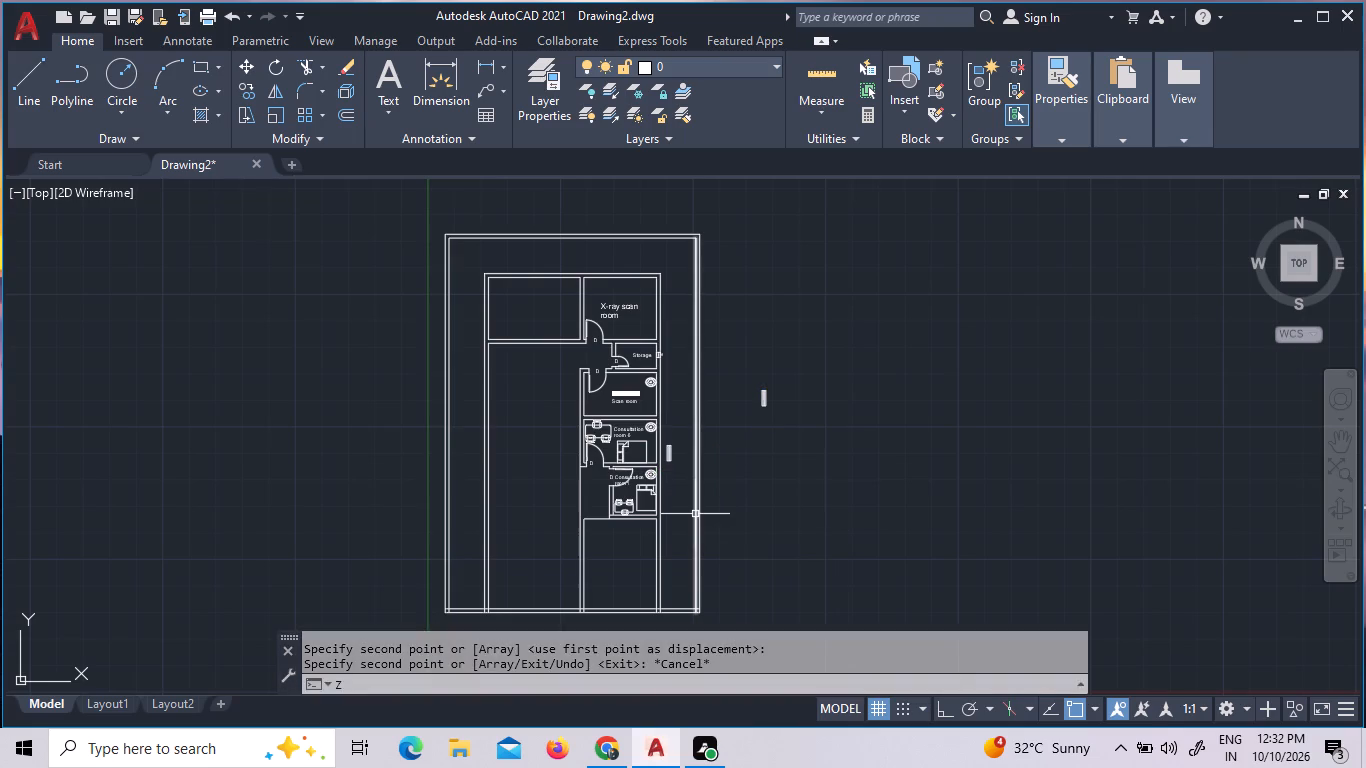
key("space")
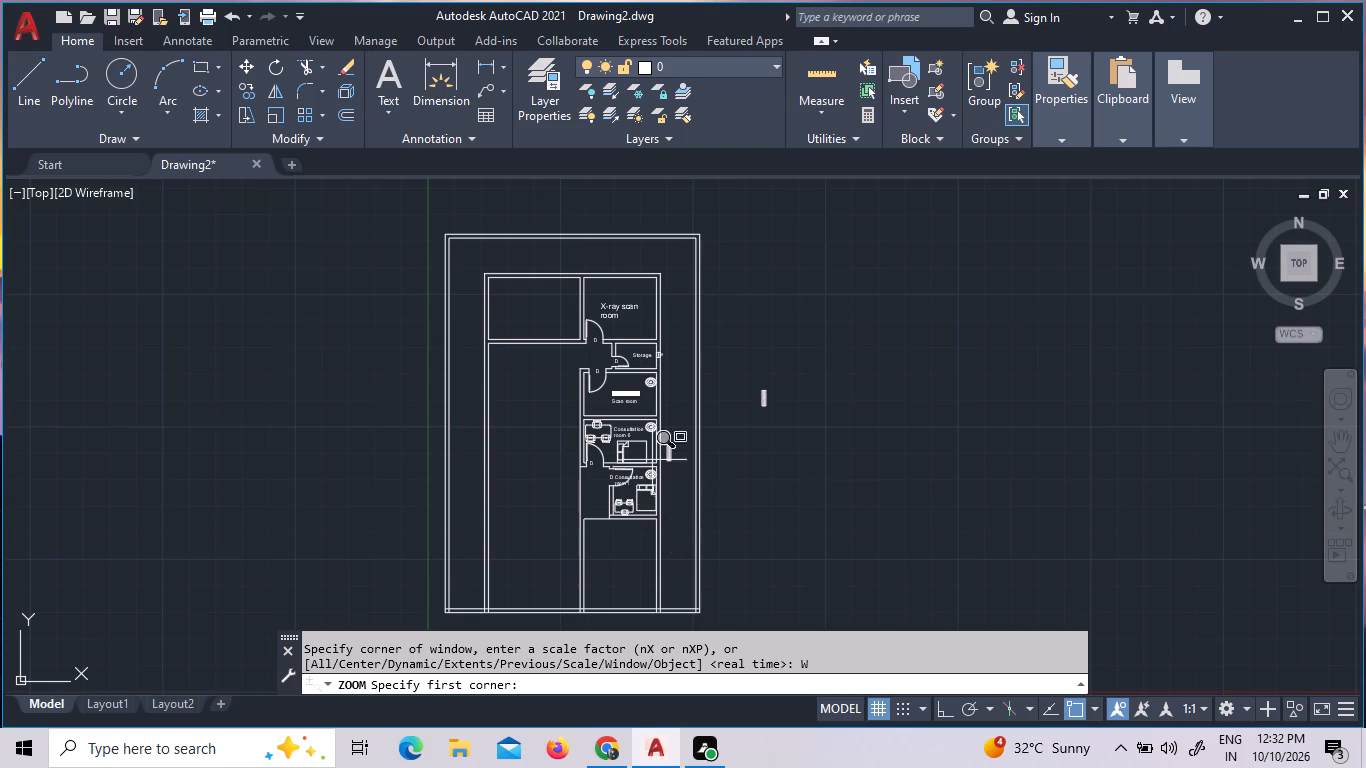
left_click(678, 477)
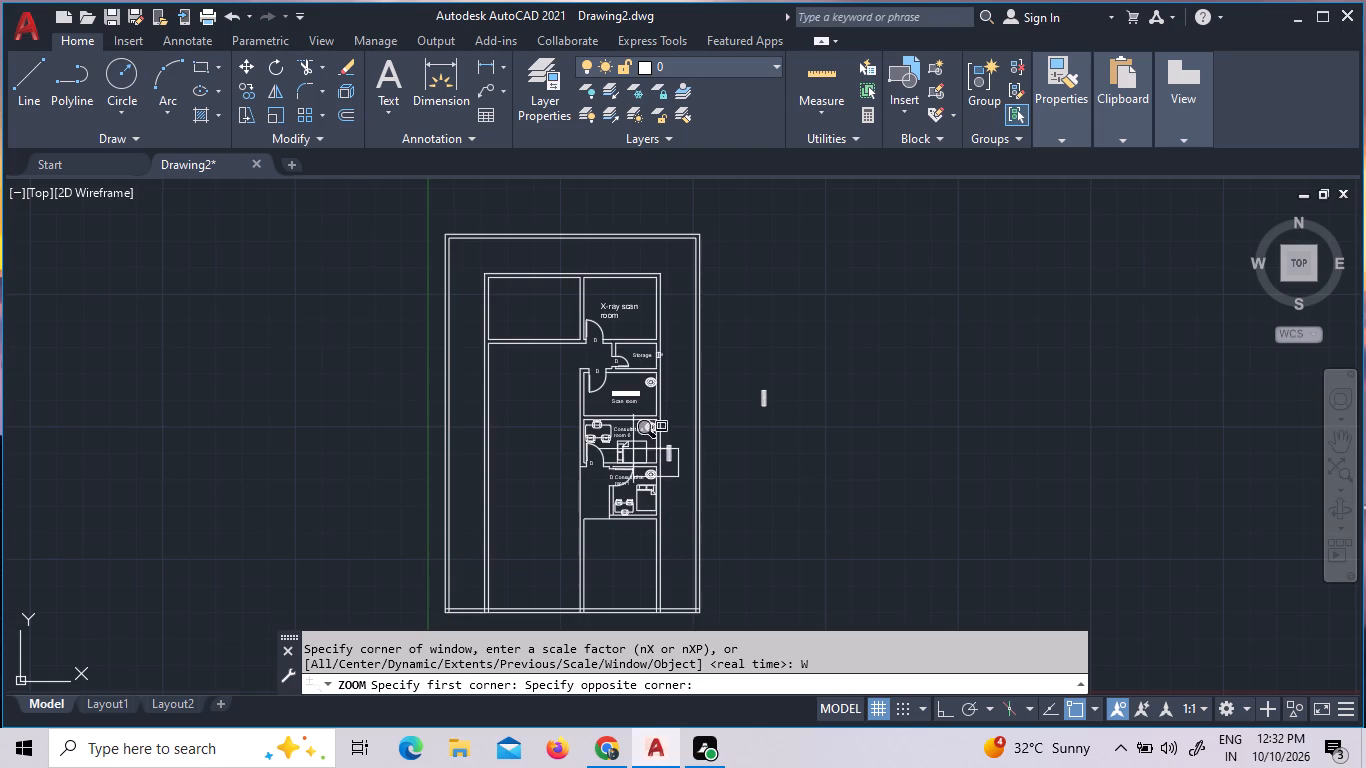
left_click(566, 403)
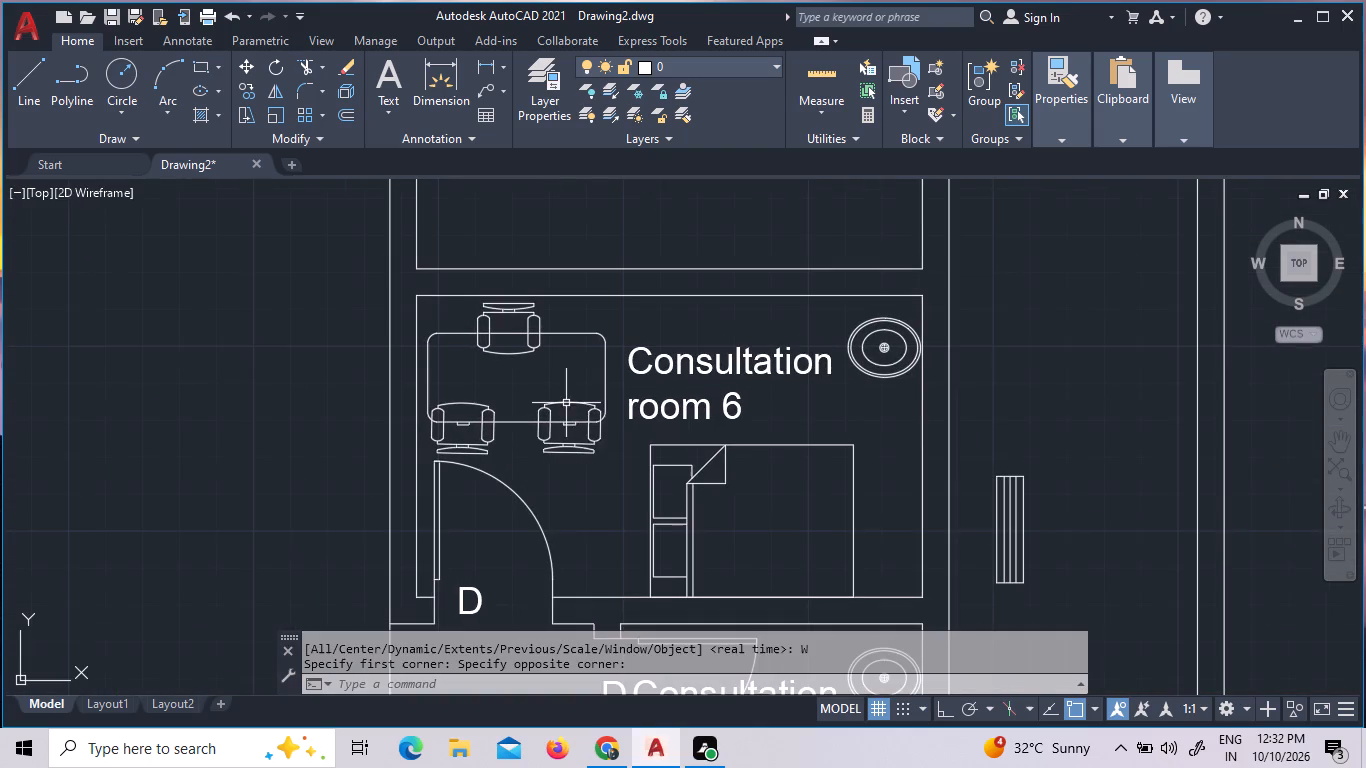
left_click(1052, 531)
left_click(977, 500)
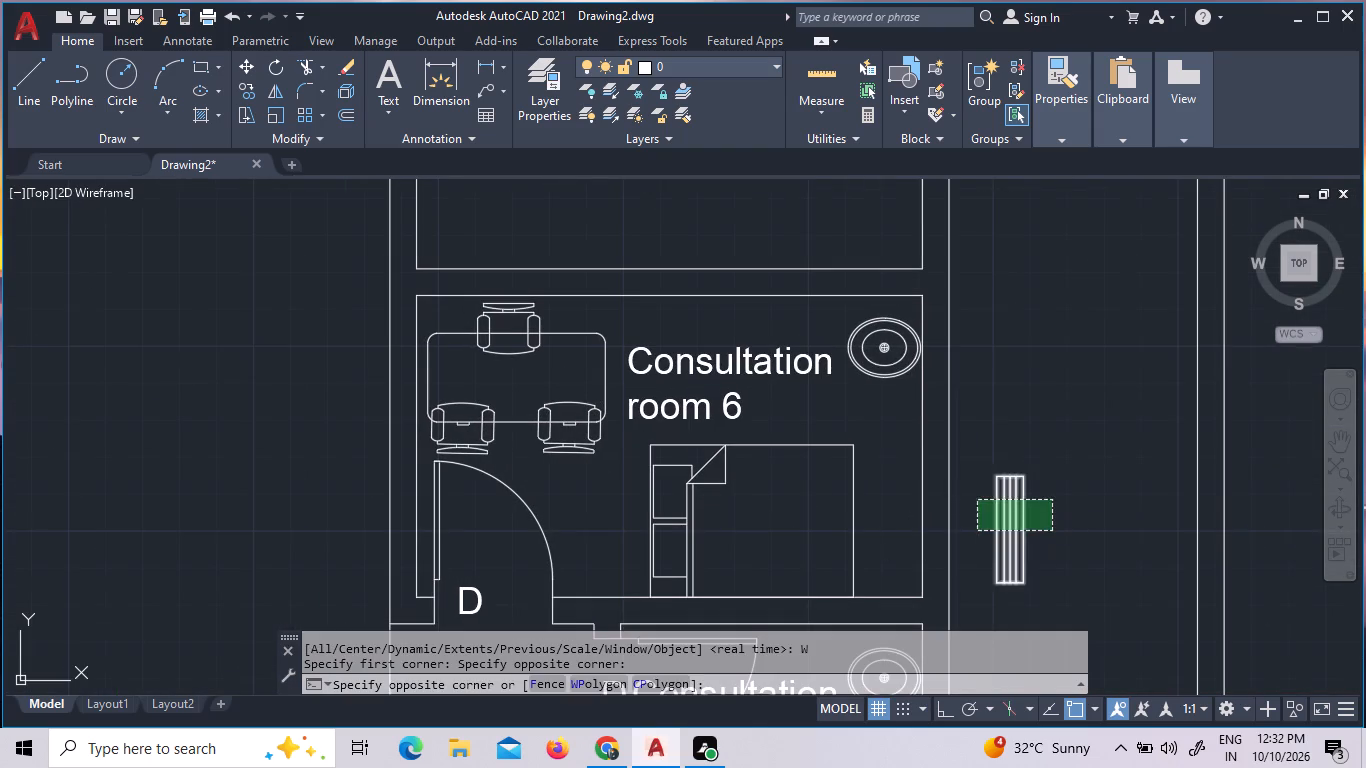
right_click(981, 364)
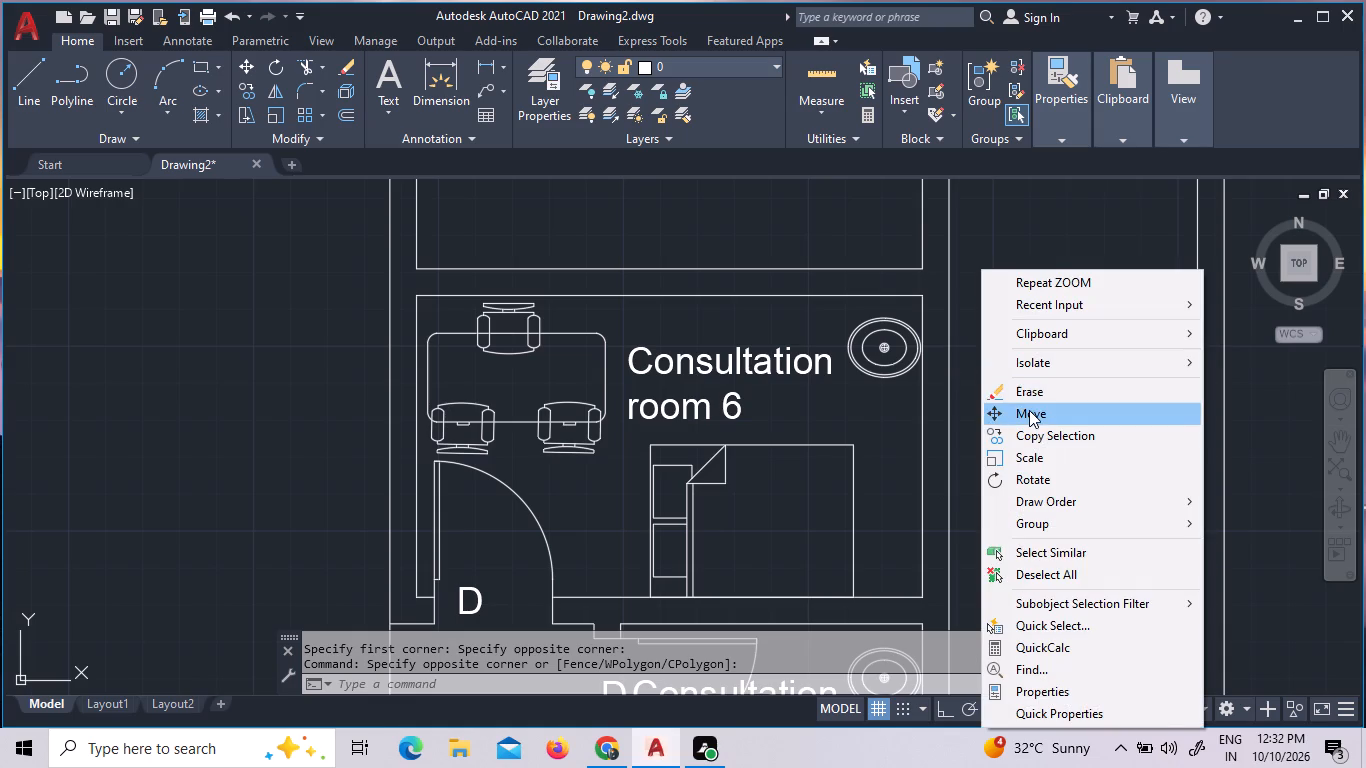
left_click(1029, 410)
left_click(1030, 518)
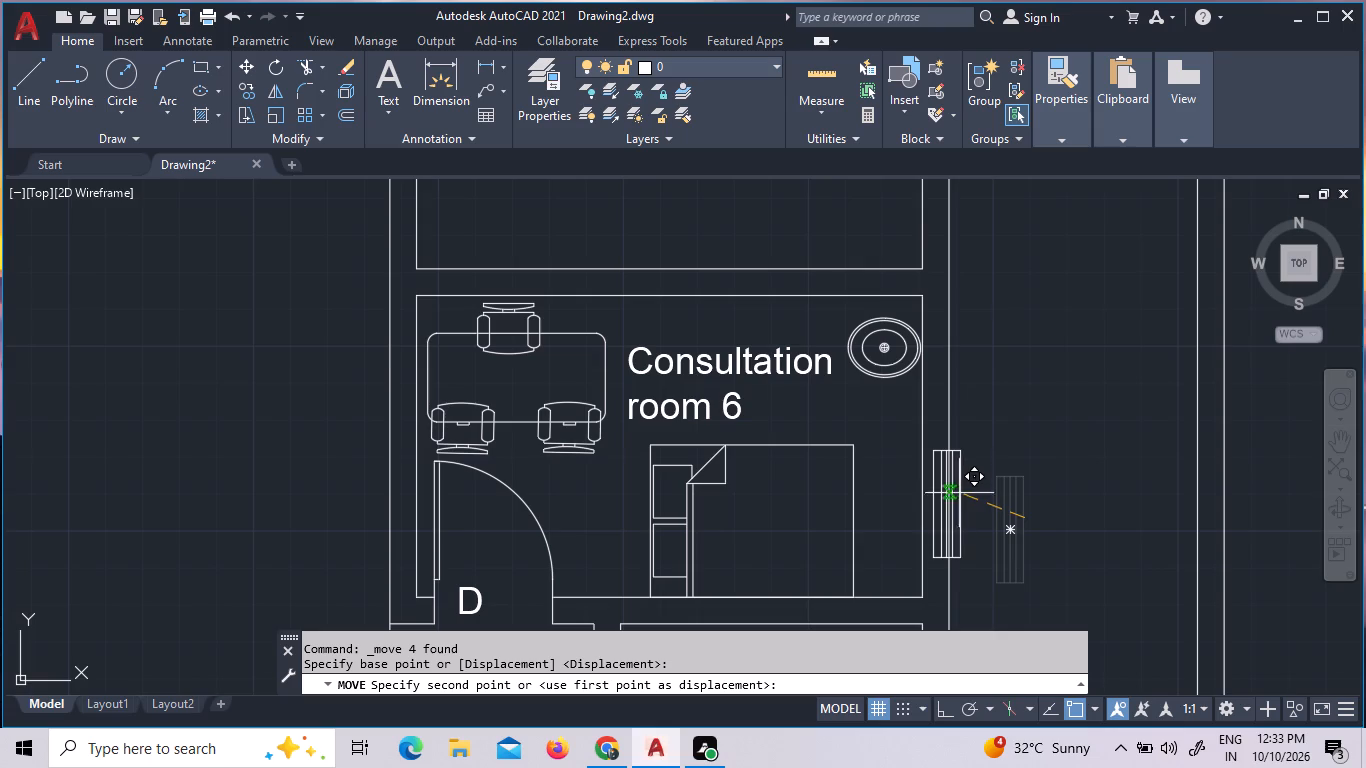
left_click(949, 491)
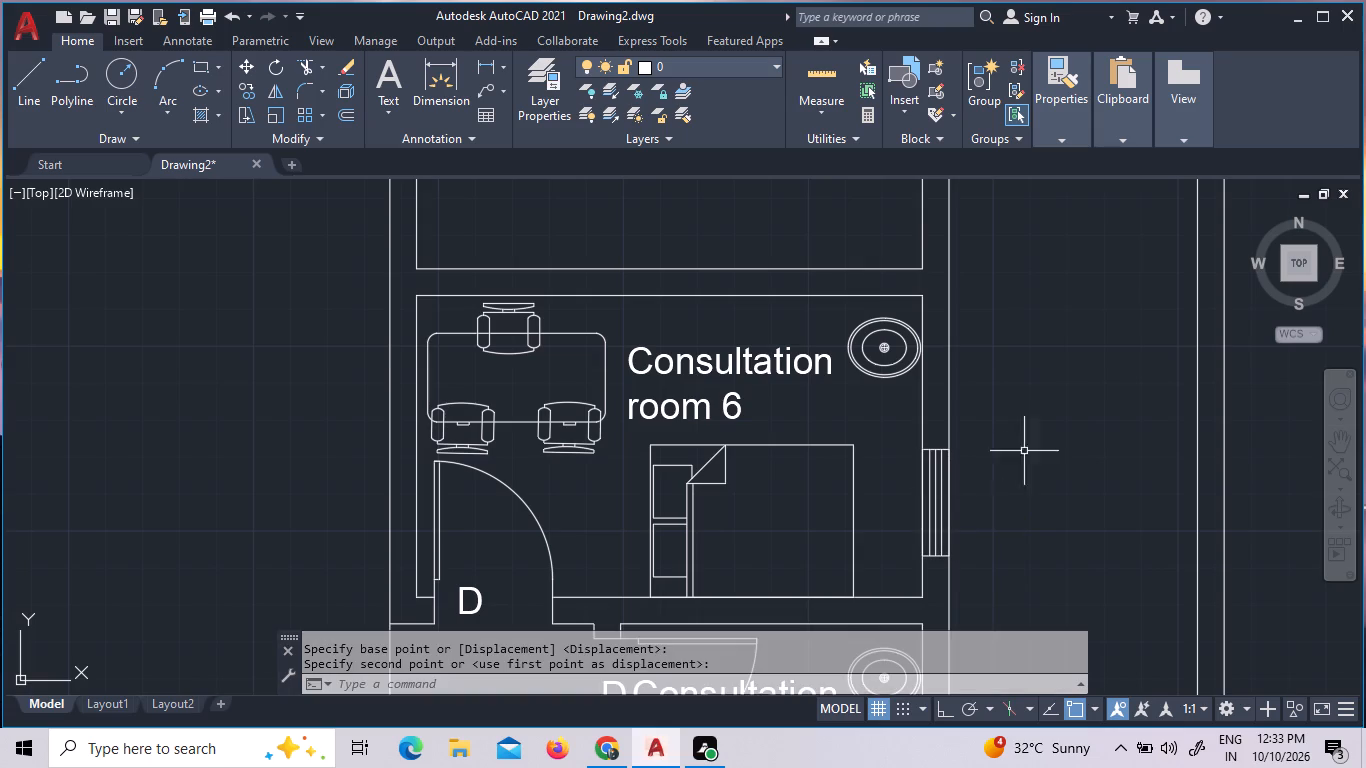
key("Escape")
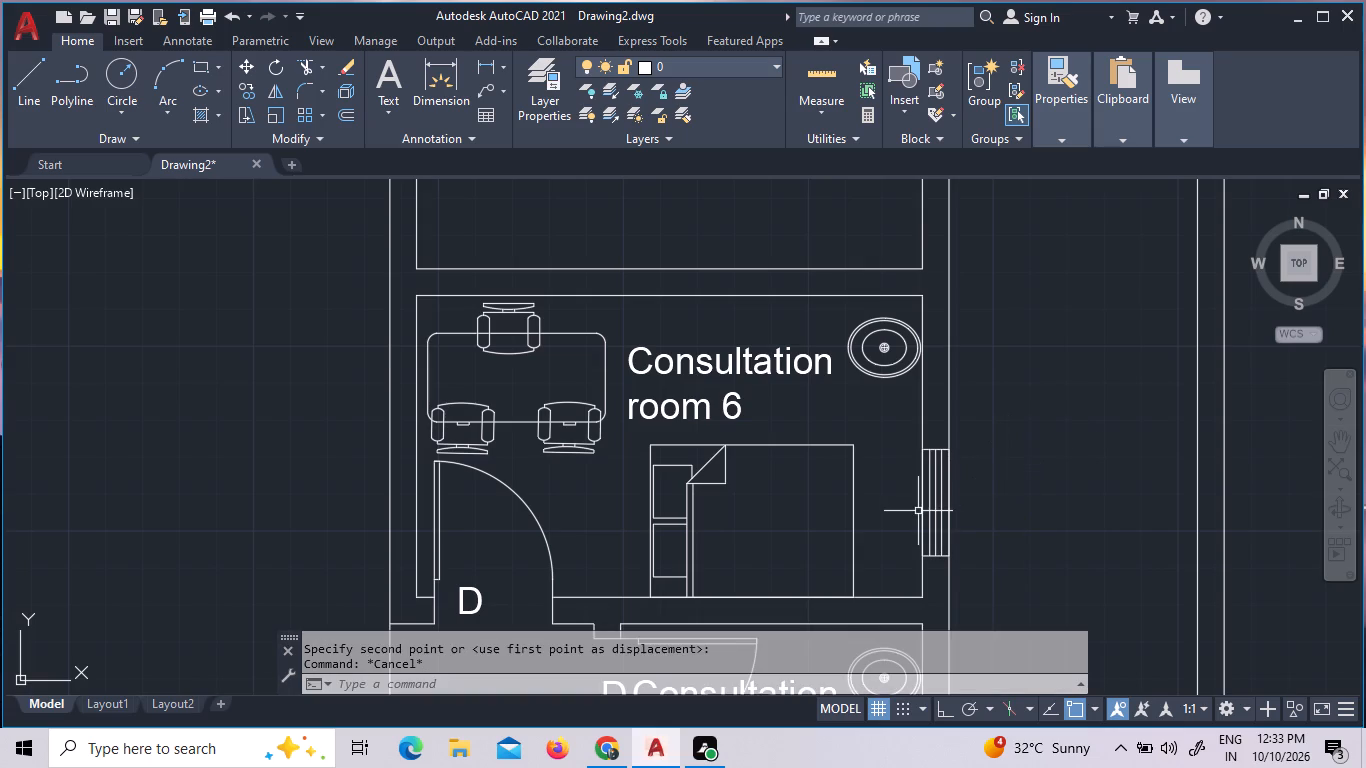
Examine up close how the lined rectangle fits between the two wall lines of Consultation room 6.
type("Z W")
key("space")
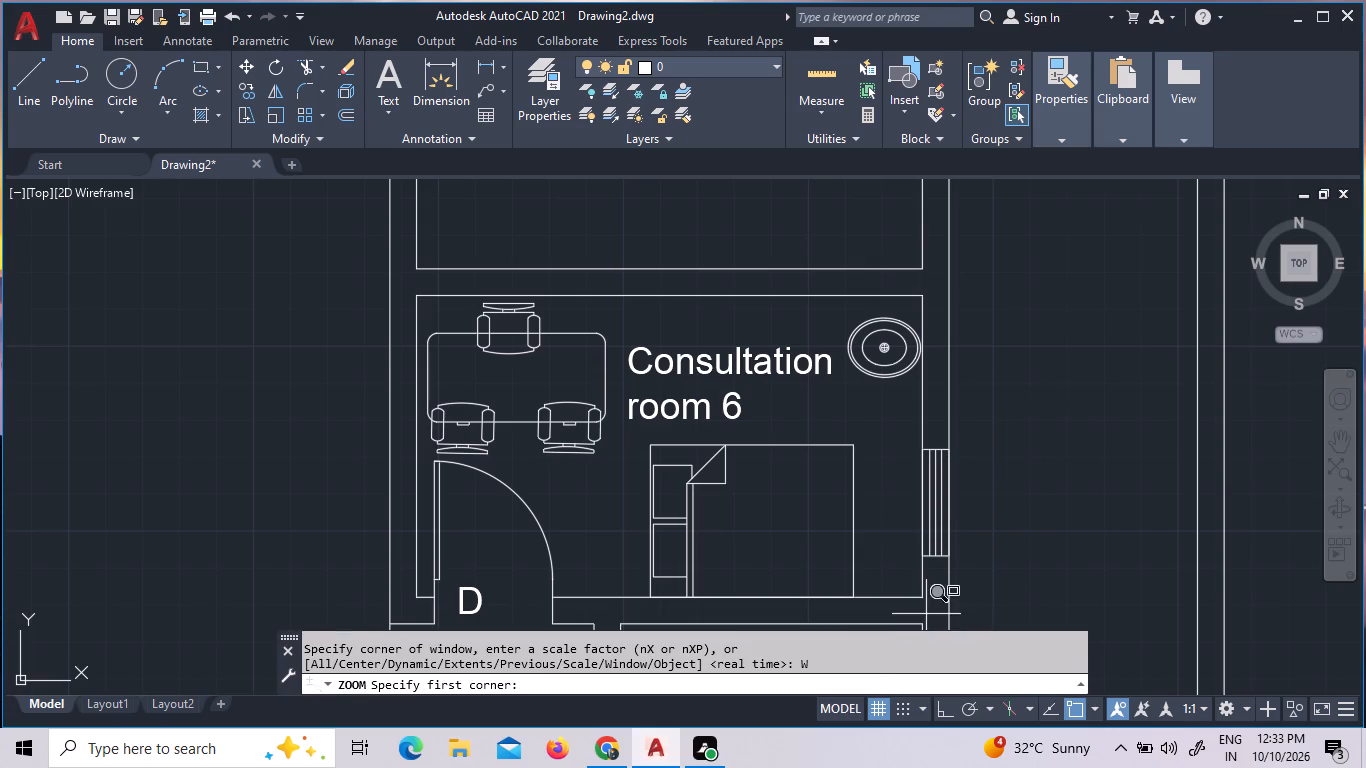
left_click(960, 572)
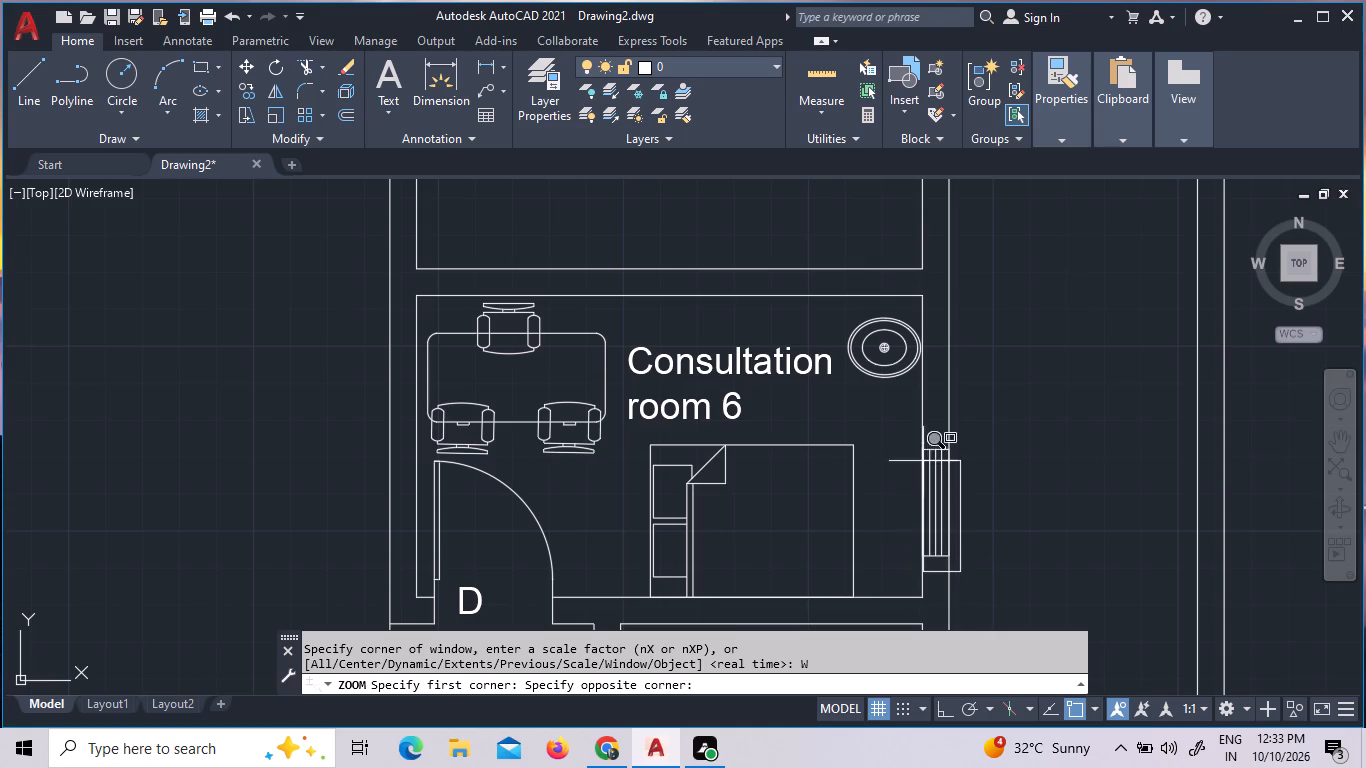
left_click(909, 415)
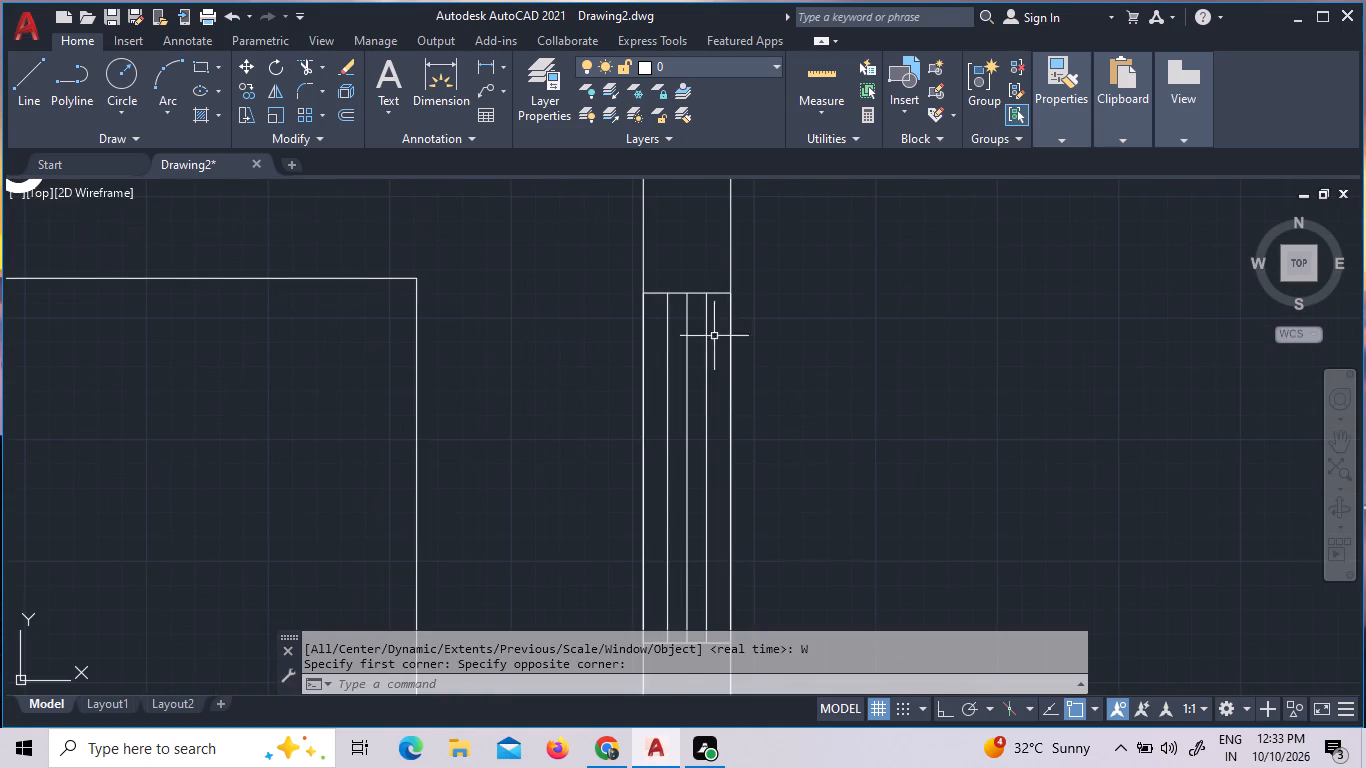
left_click(701, 281)
left_click(686, 378)
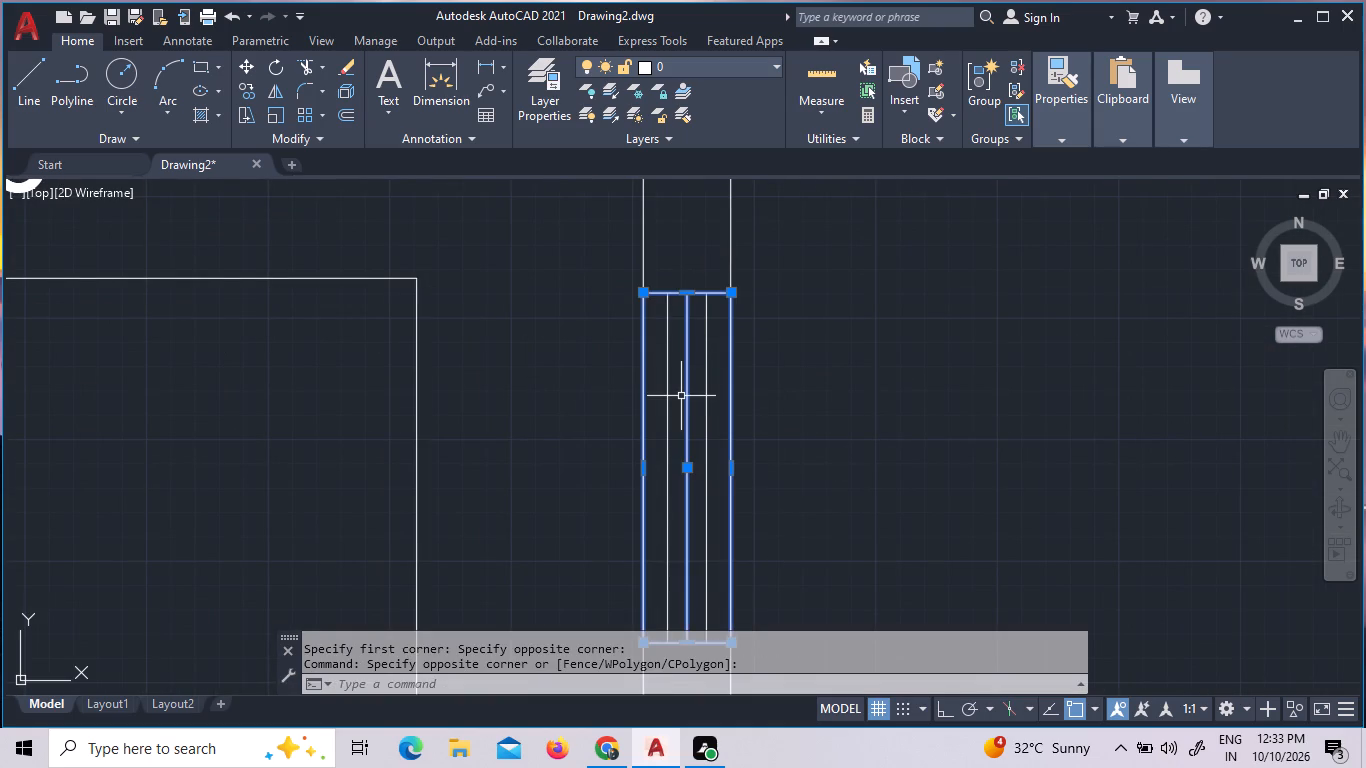
key("Escape")
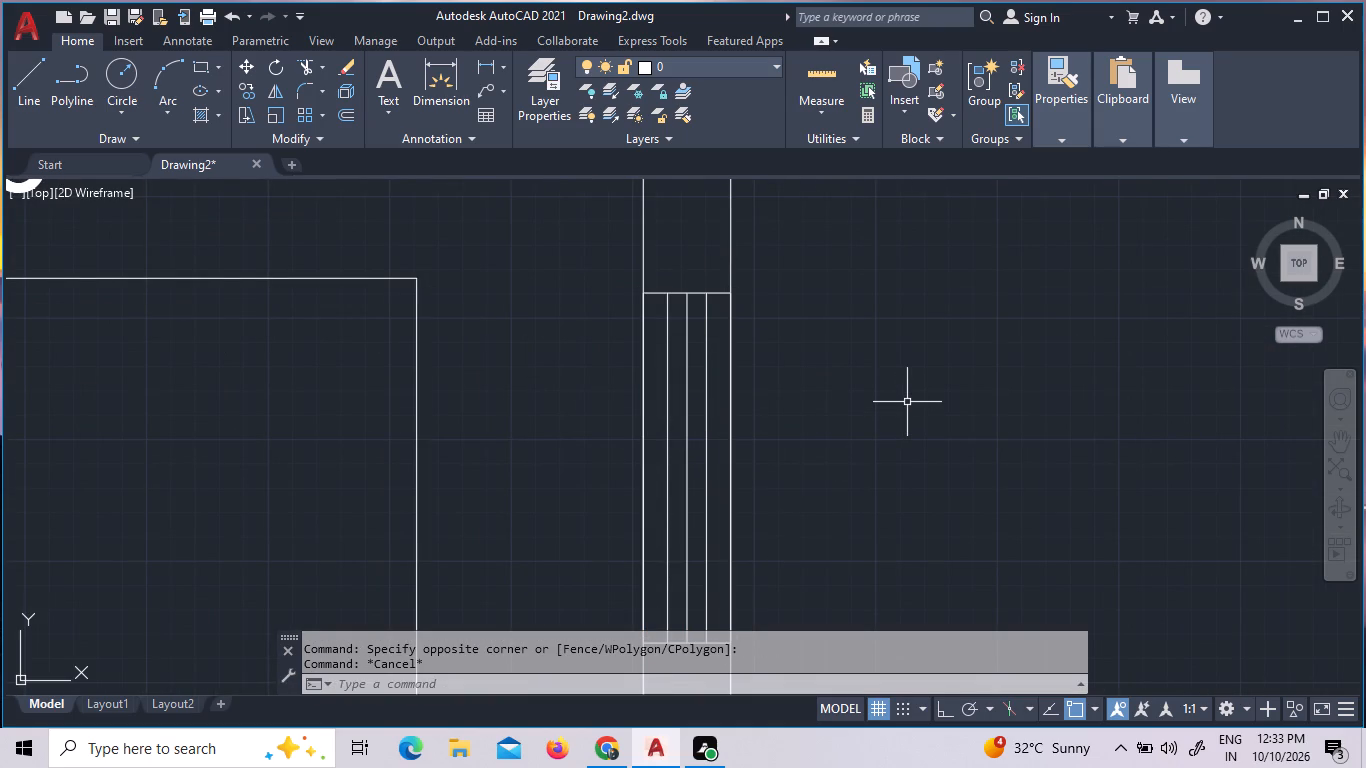
Extend the inner line of Consultation room 1's bottom wall westward to meet the long vertical wall line beyond the room.
type("Z W")
key("space")
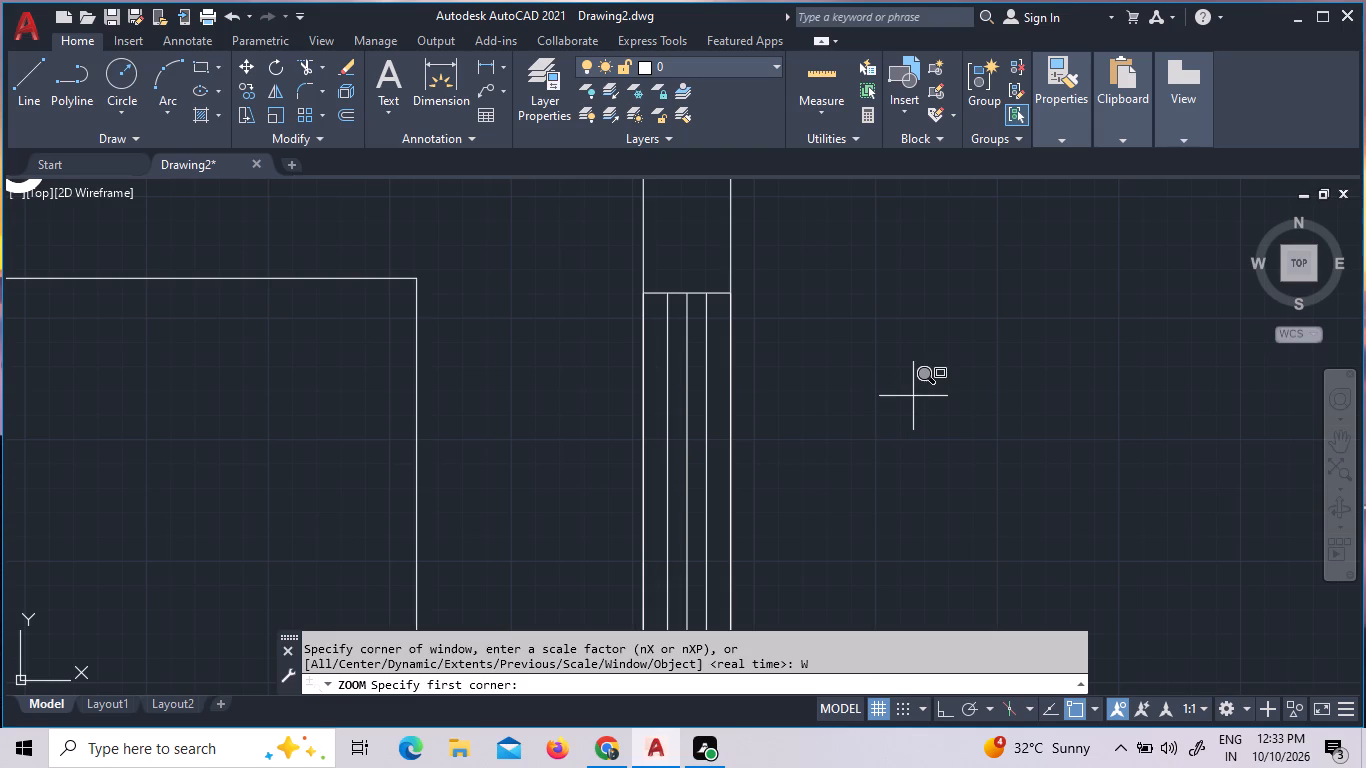
key("Escape")
key("z")
key("space")
type("A")
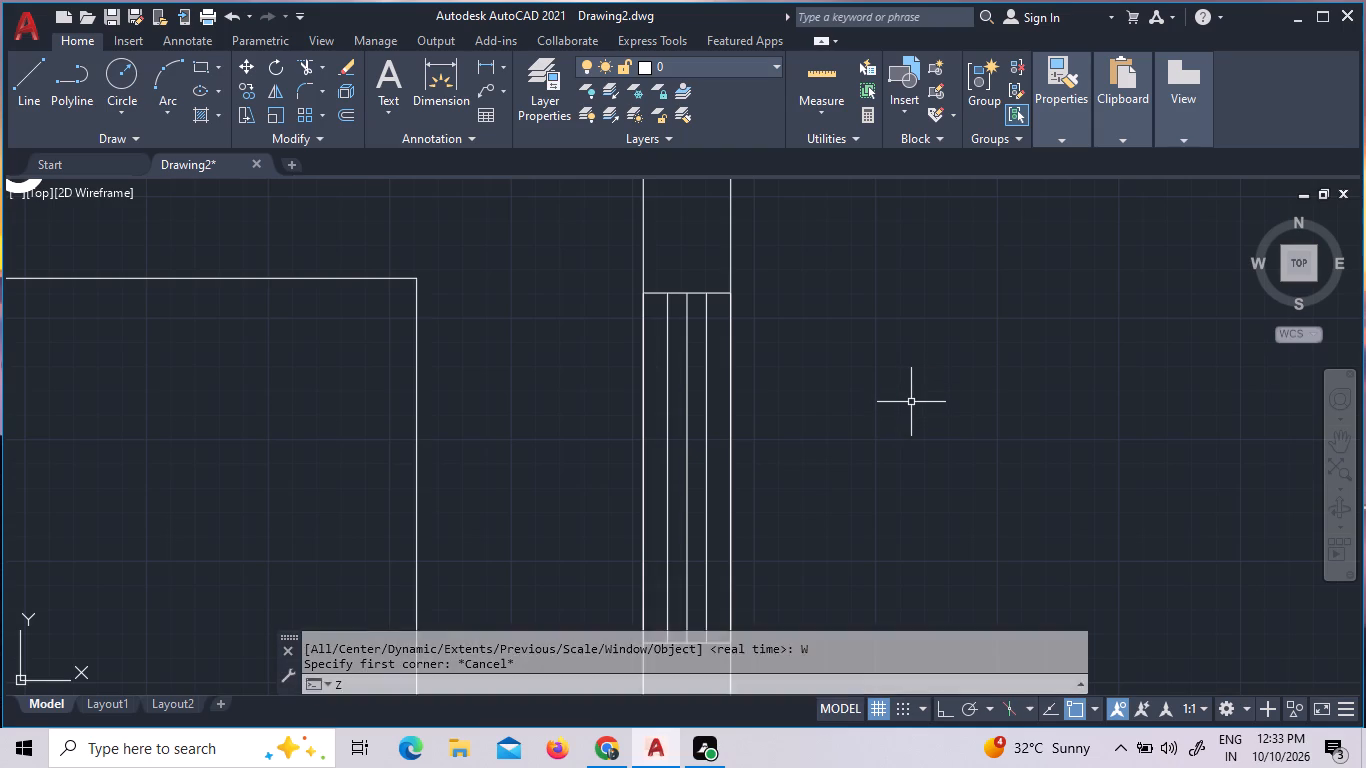
key("space")
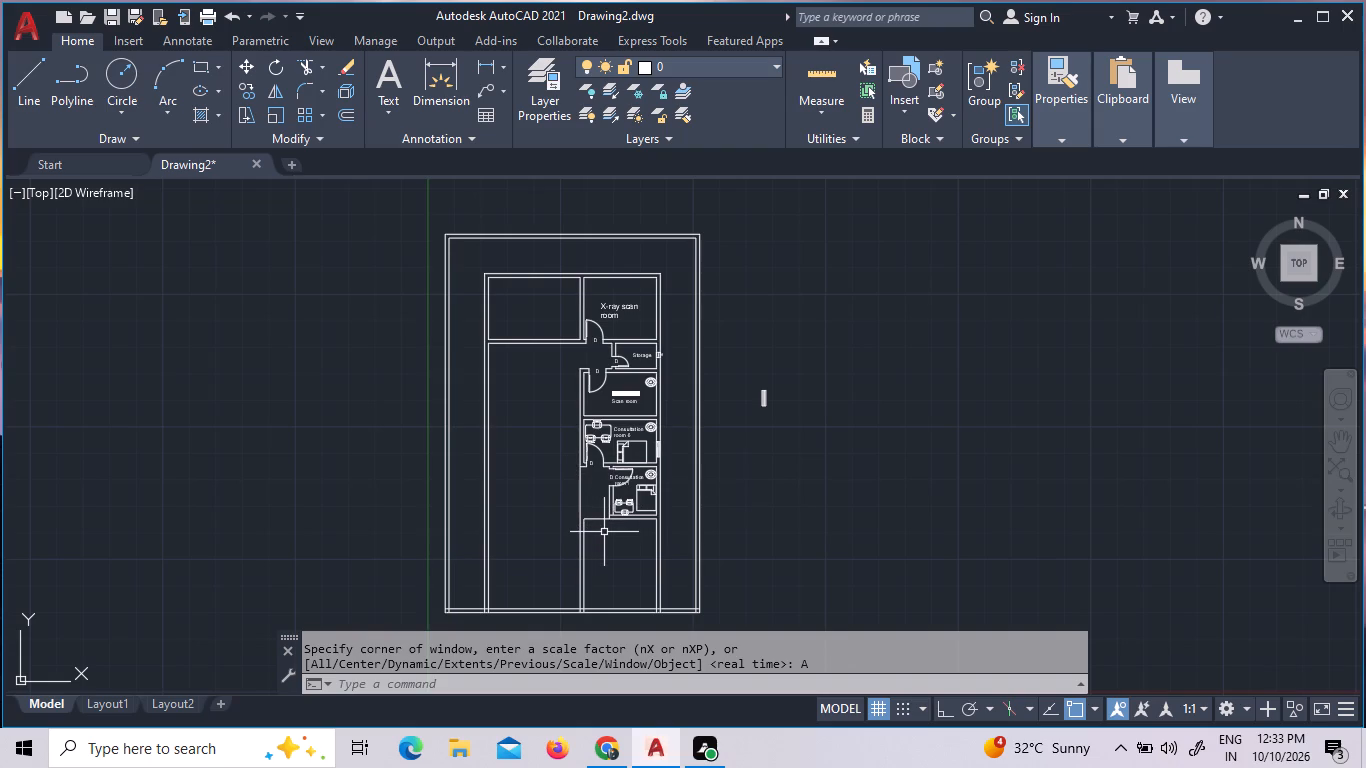
type("Z")
key("space")
key("w")
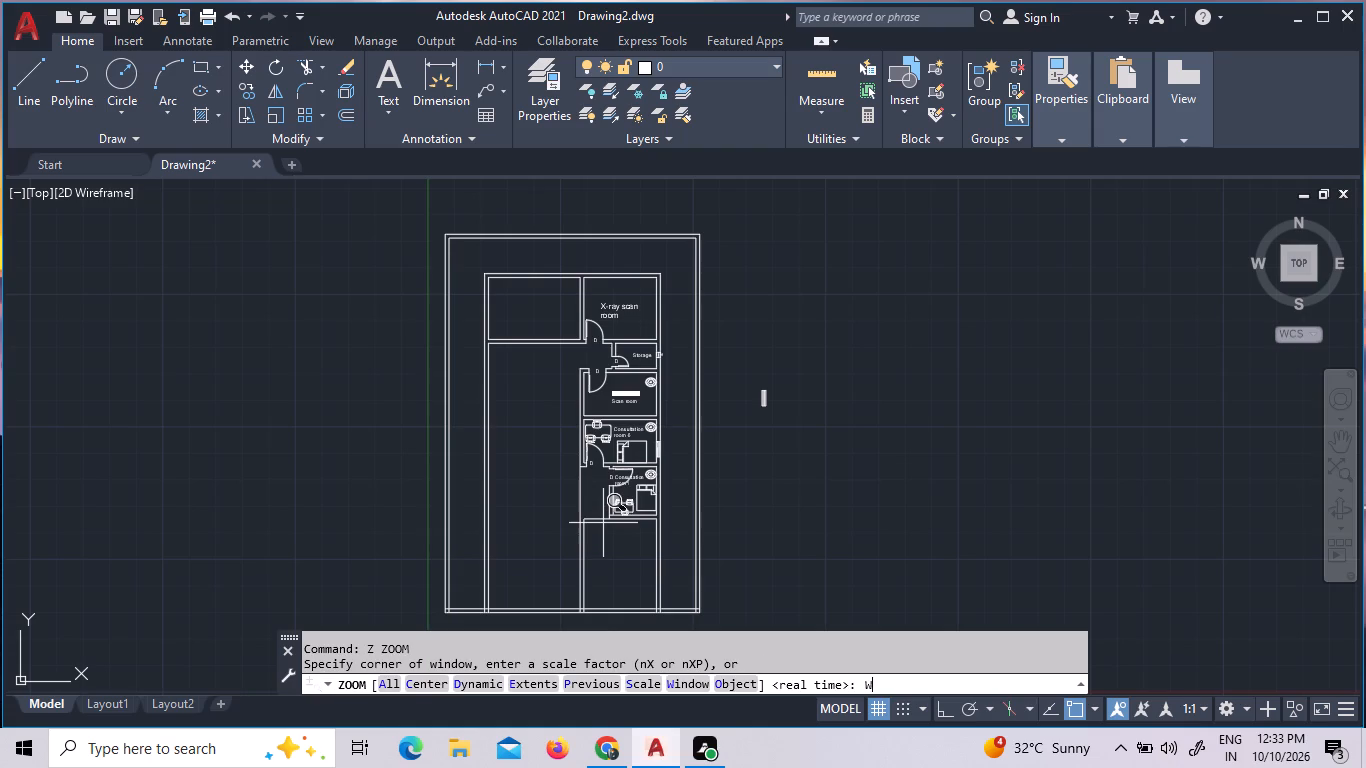
key("space")
left_click(675, 551)
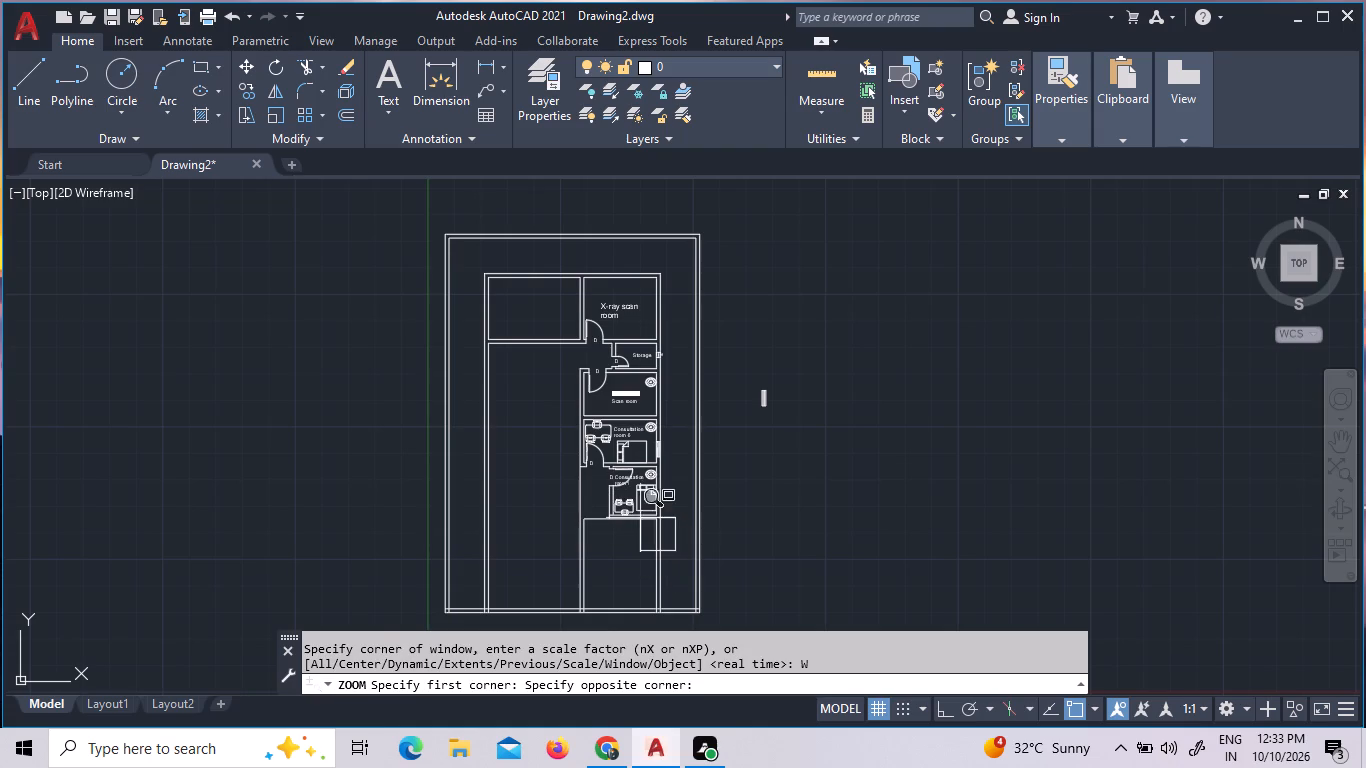
left_click(564, 455)
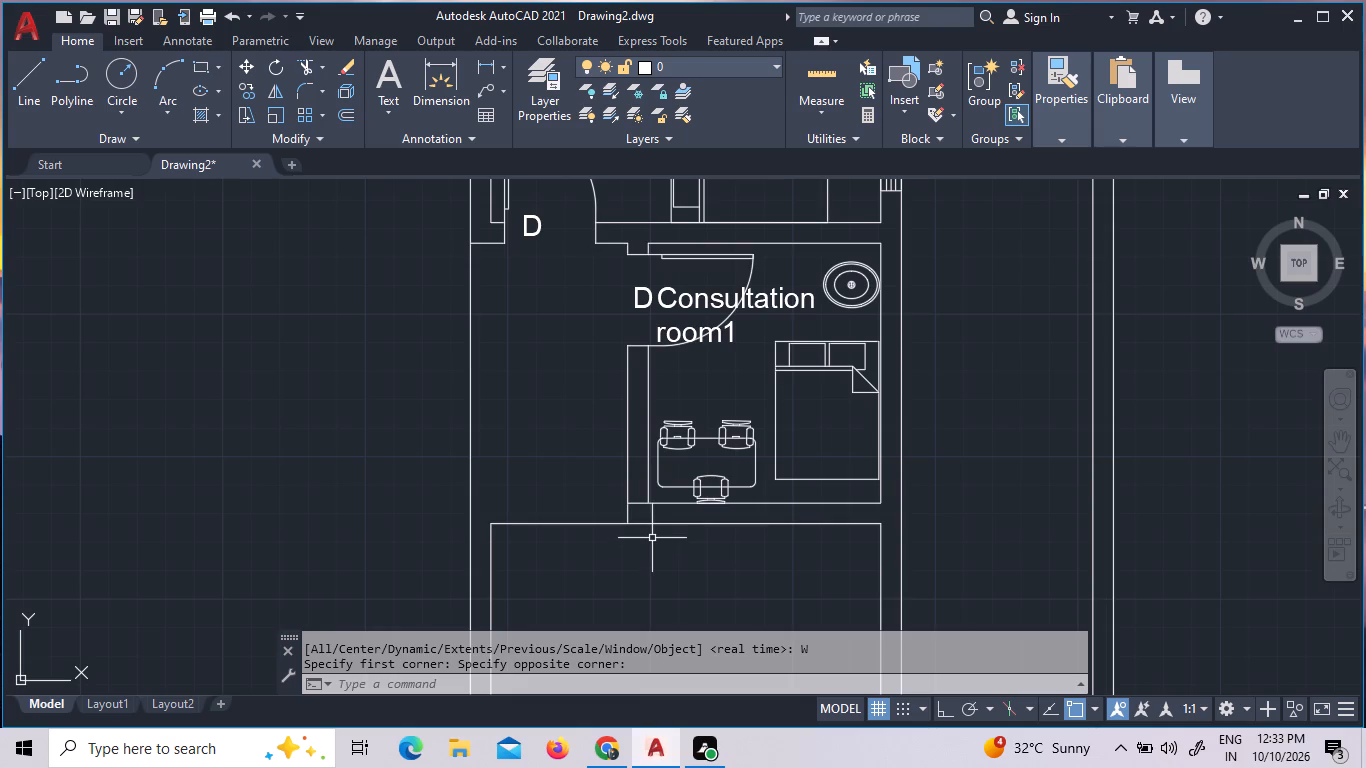
key("Escape")
key("e")
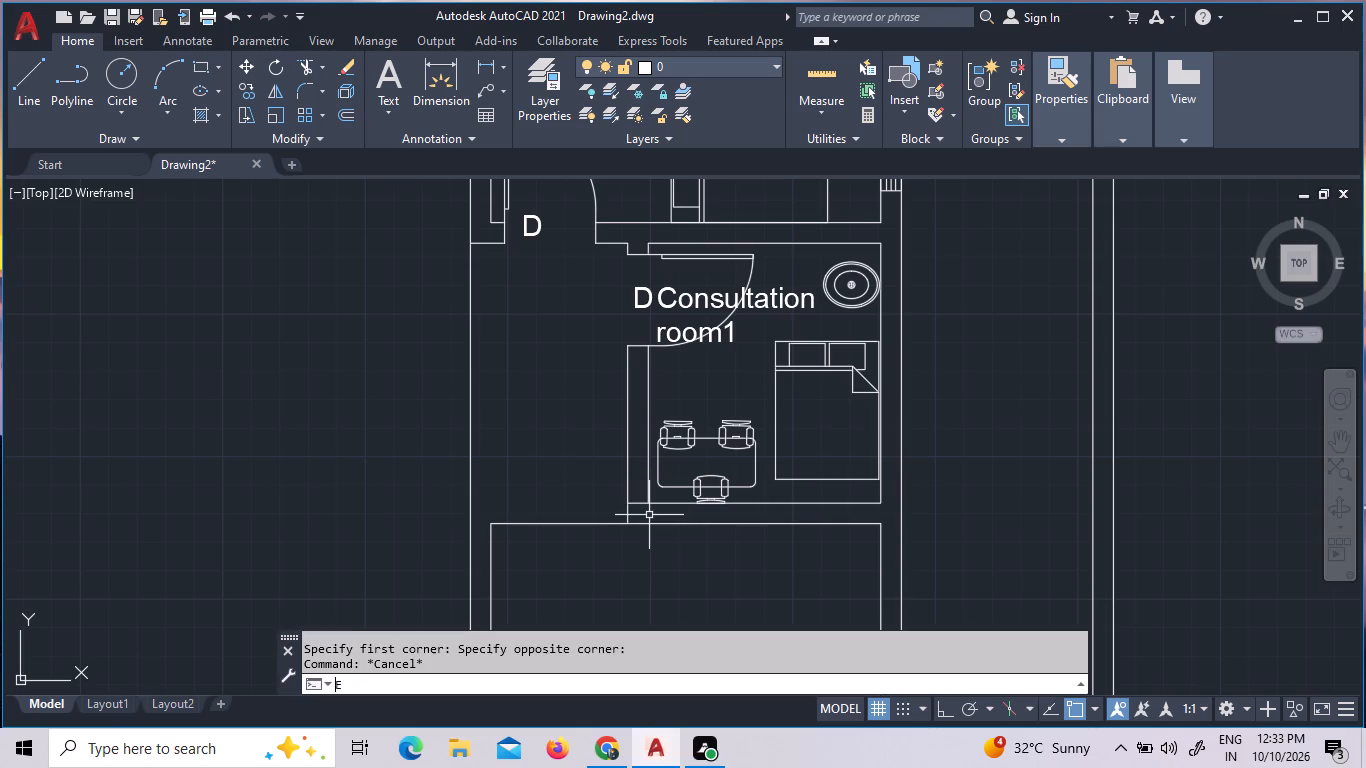
type("X")
key("space")
key("space")
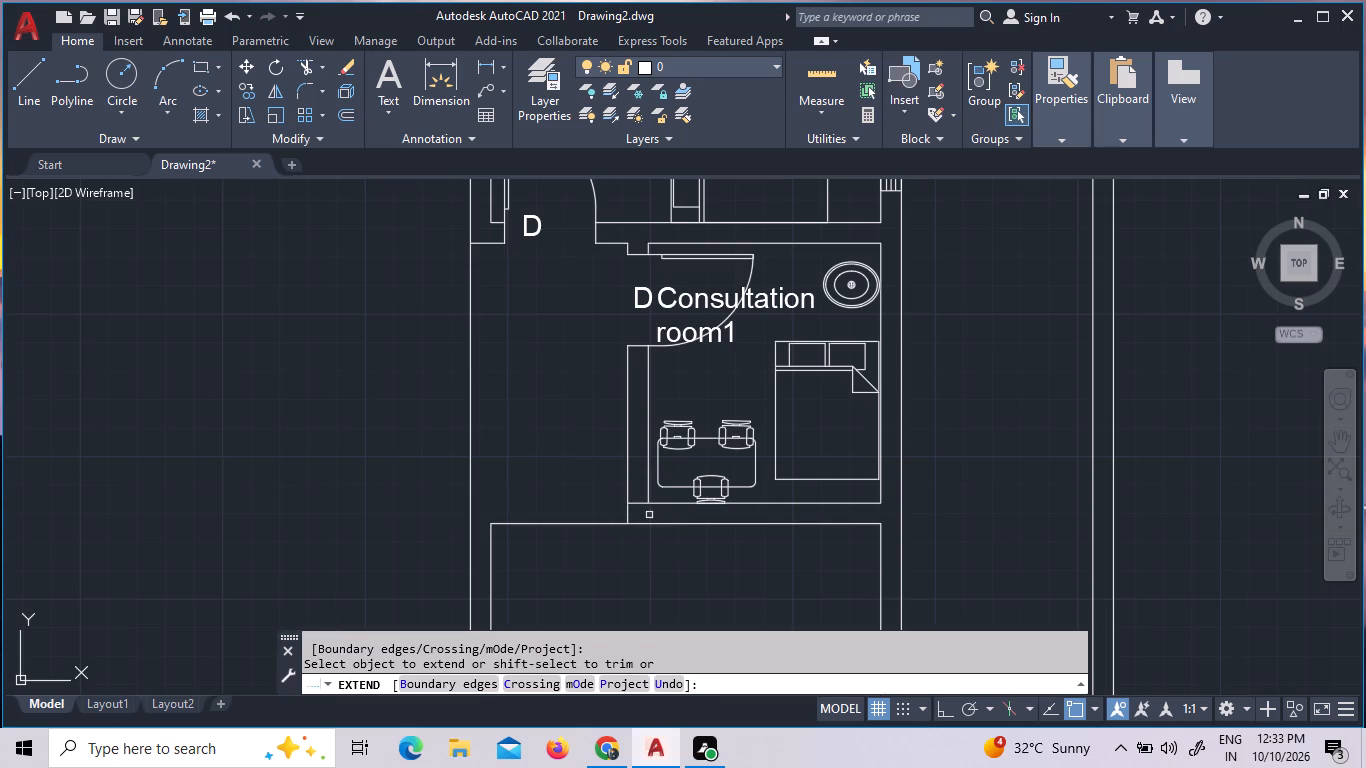
left_click(638, 505)
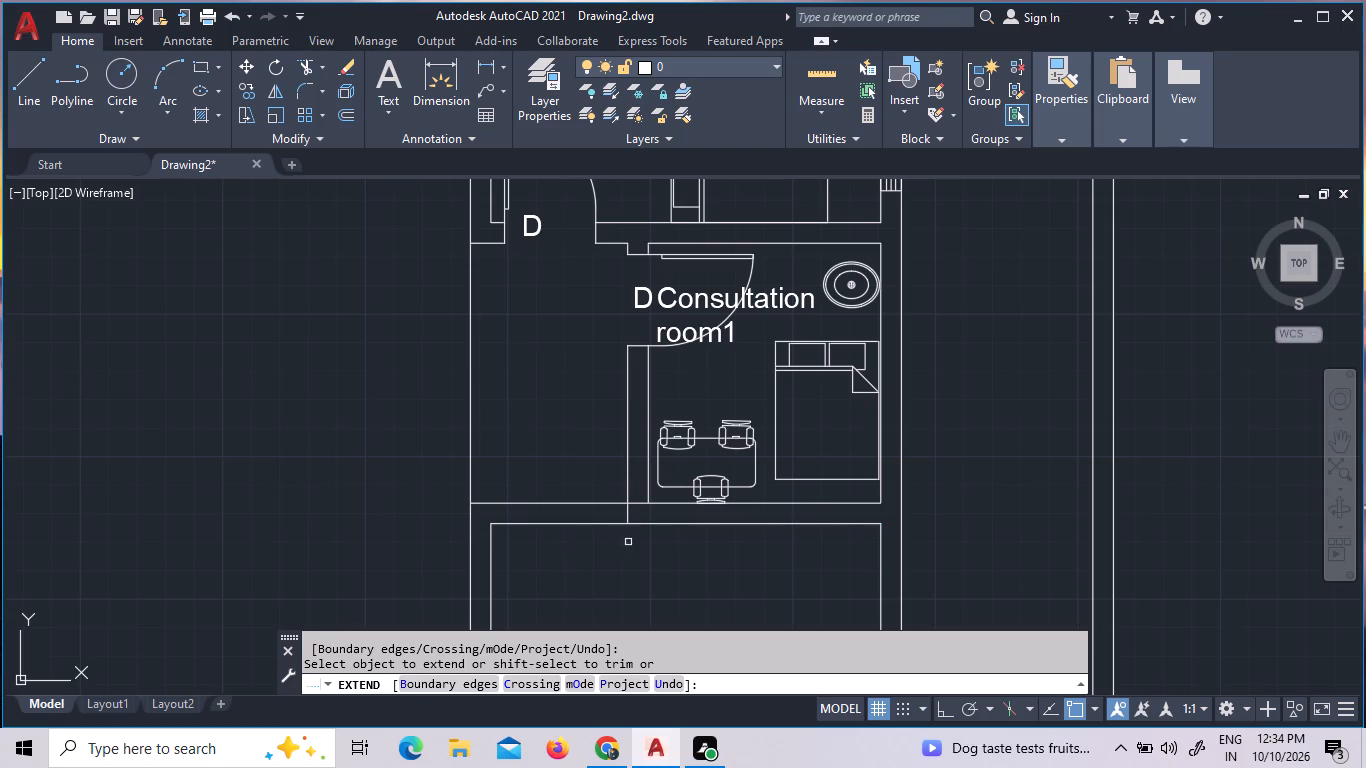
key("Escape")
Trim away the vertical wall line west of Consultation room 1, between the wall end above and the extended bottom wall line.
key("t")
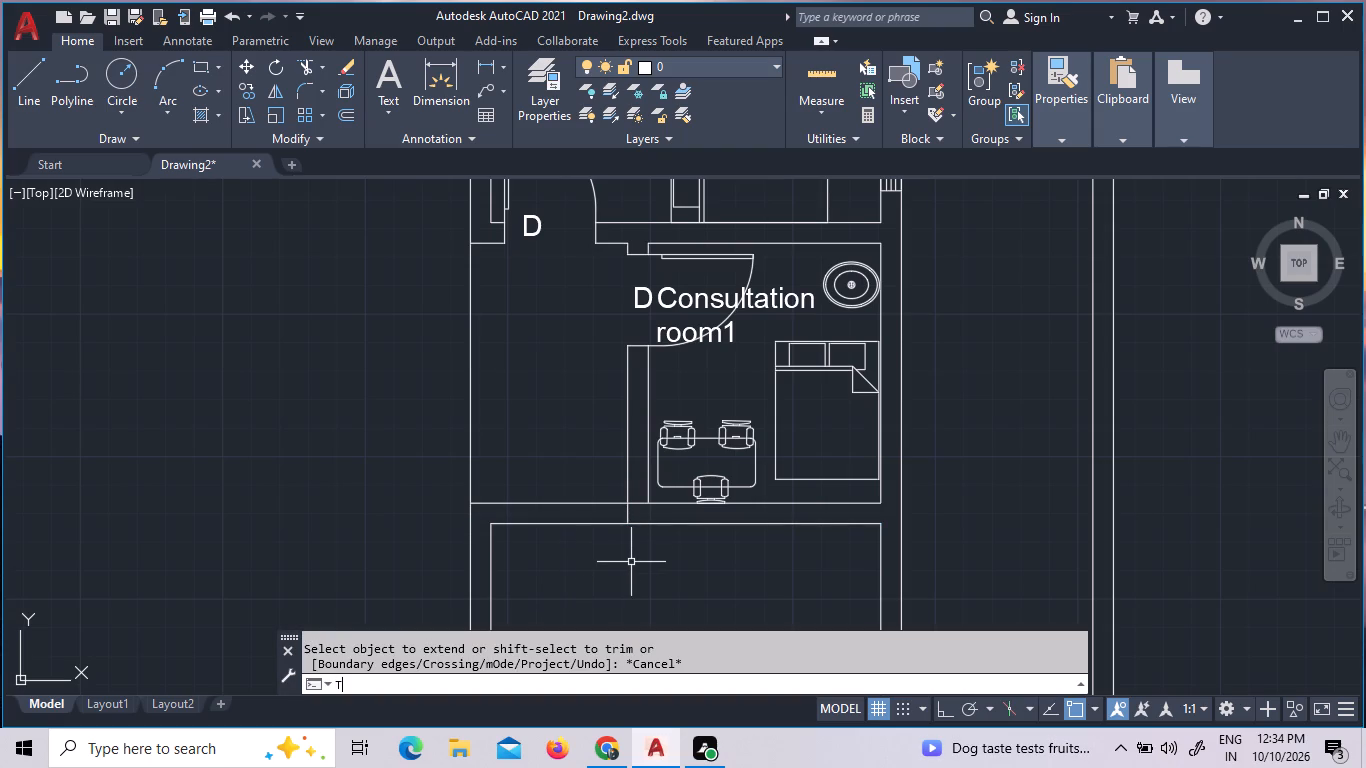
key("r")
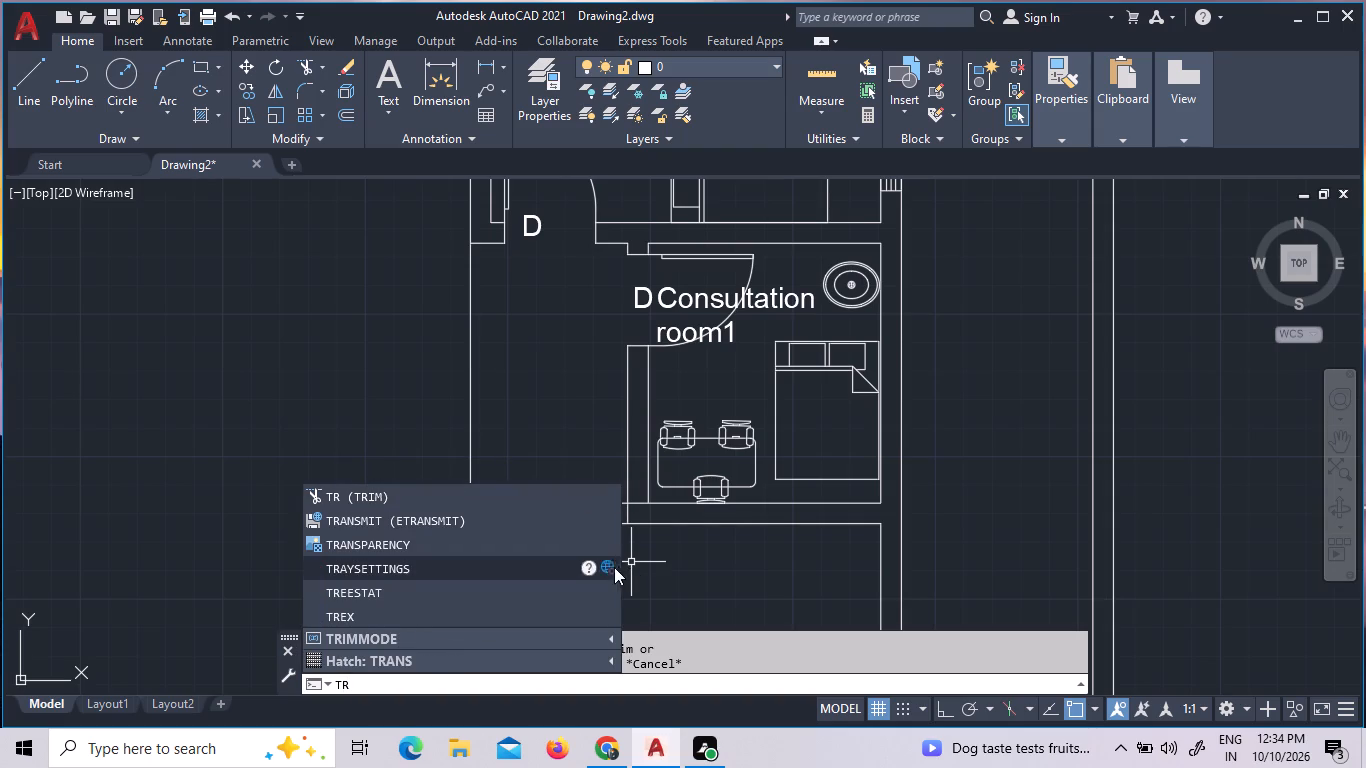
left_click(469, 488)
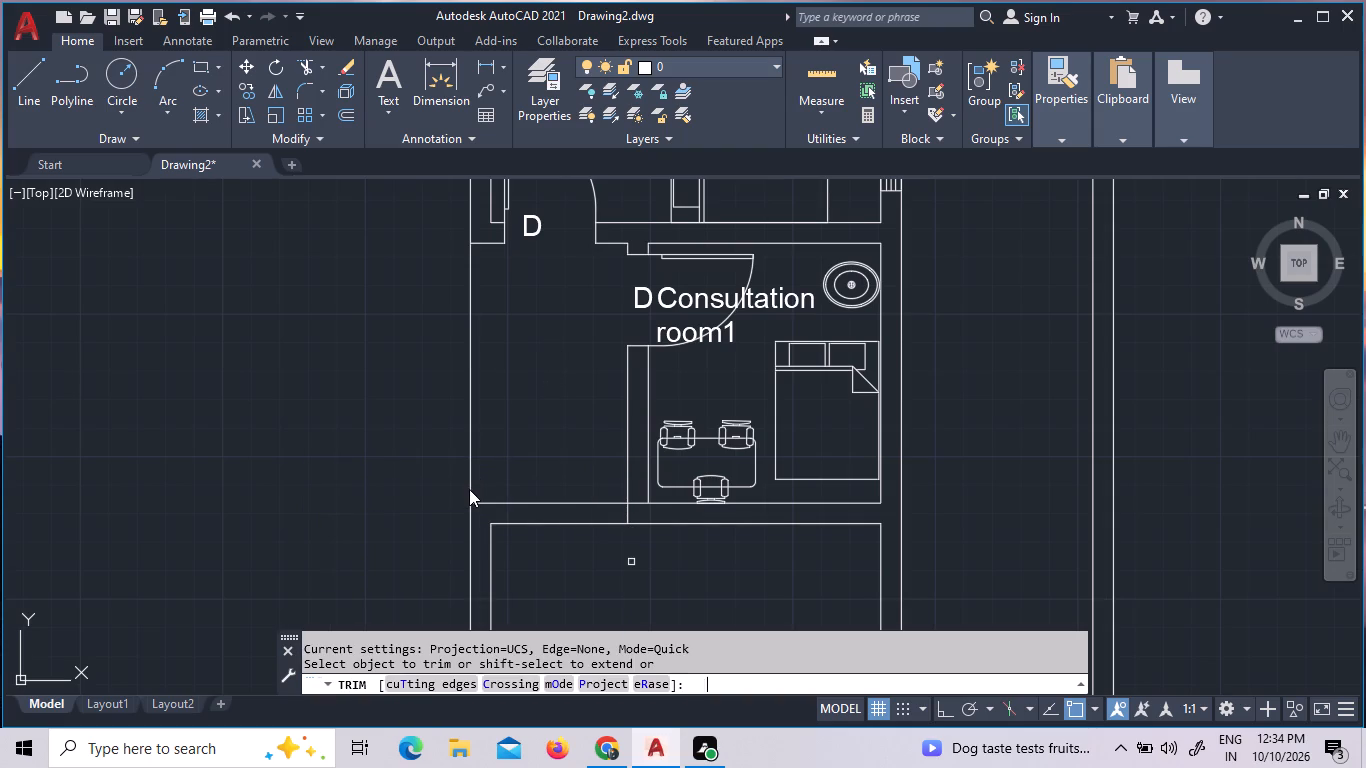
left_click(507, 343)
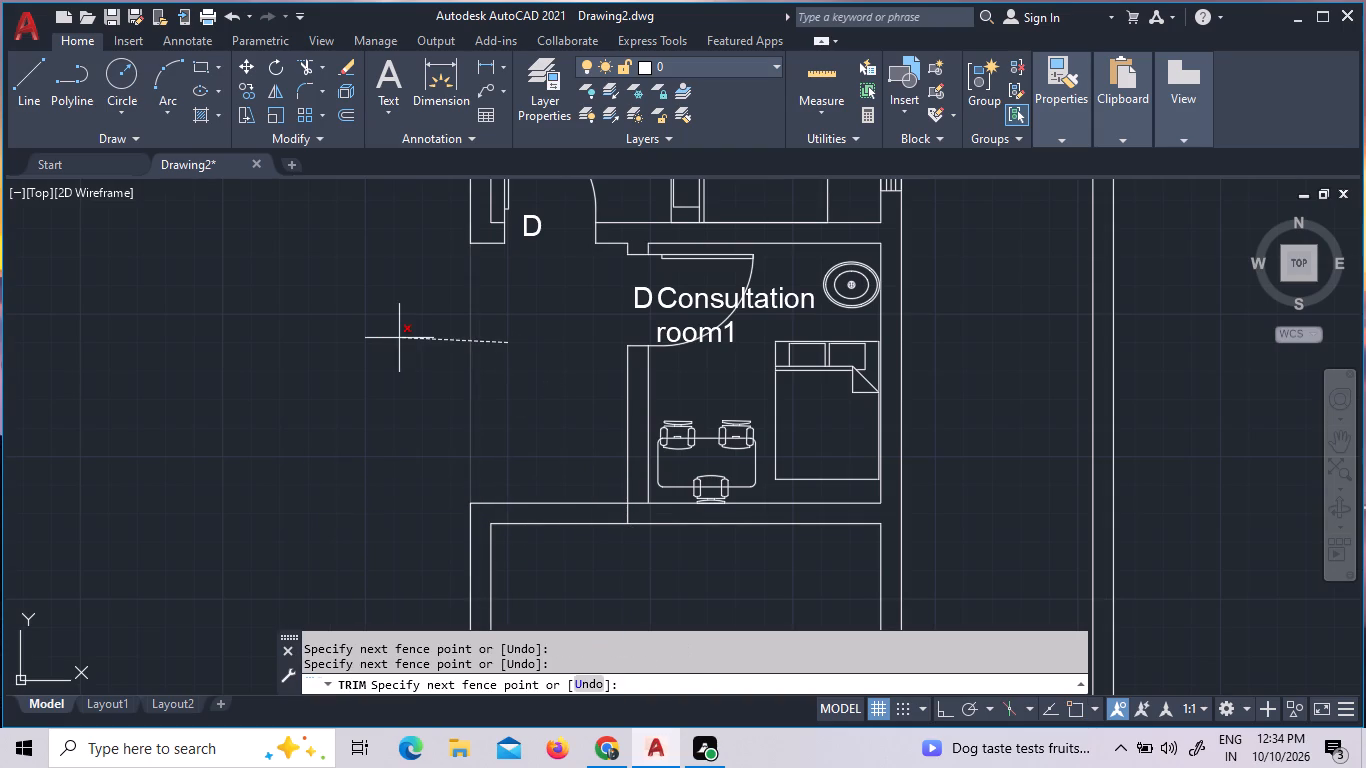
left_click(399, 338)
Trim the leftover line pieces where Consultation room 1's west wall meets the bottom wall, opening the wall junction.
middle_click_drag(522, 369, 524, 352)
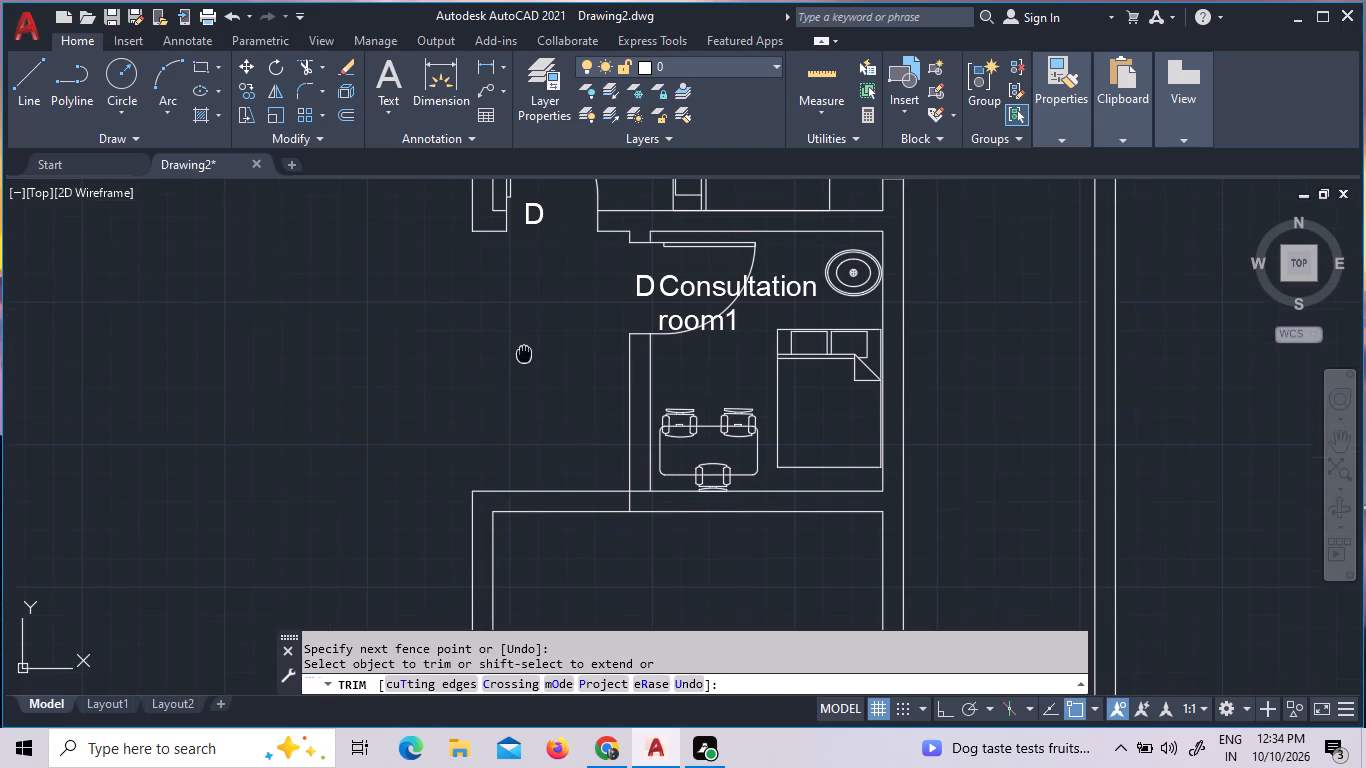
middle_click_drag(524, 352, 508, 205)
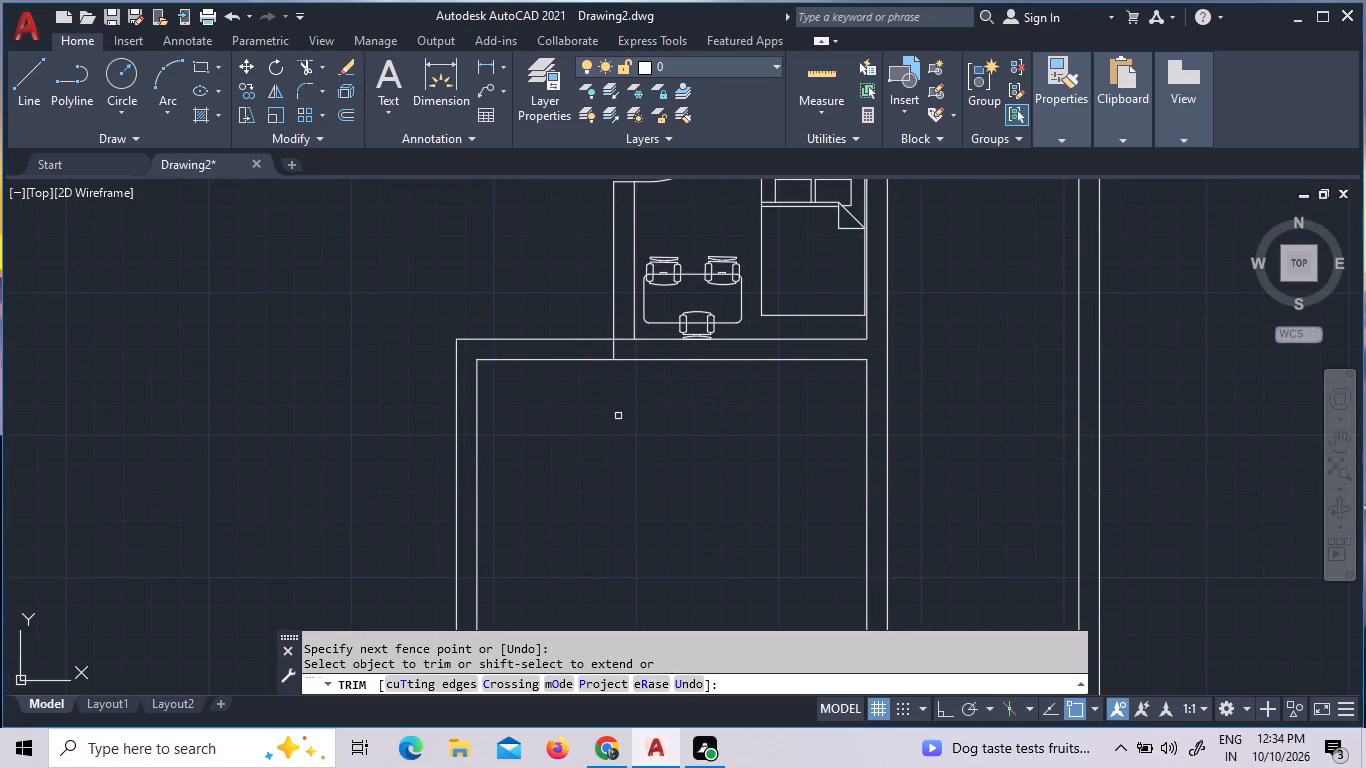
left_click(613, 347)
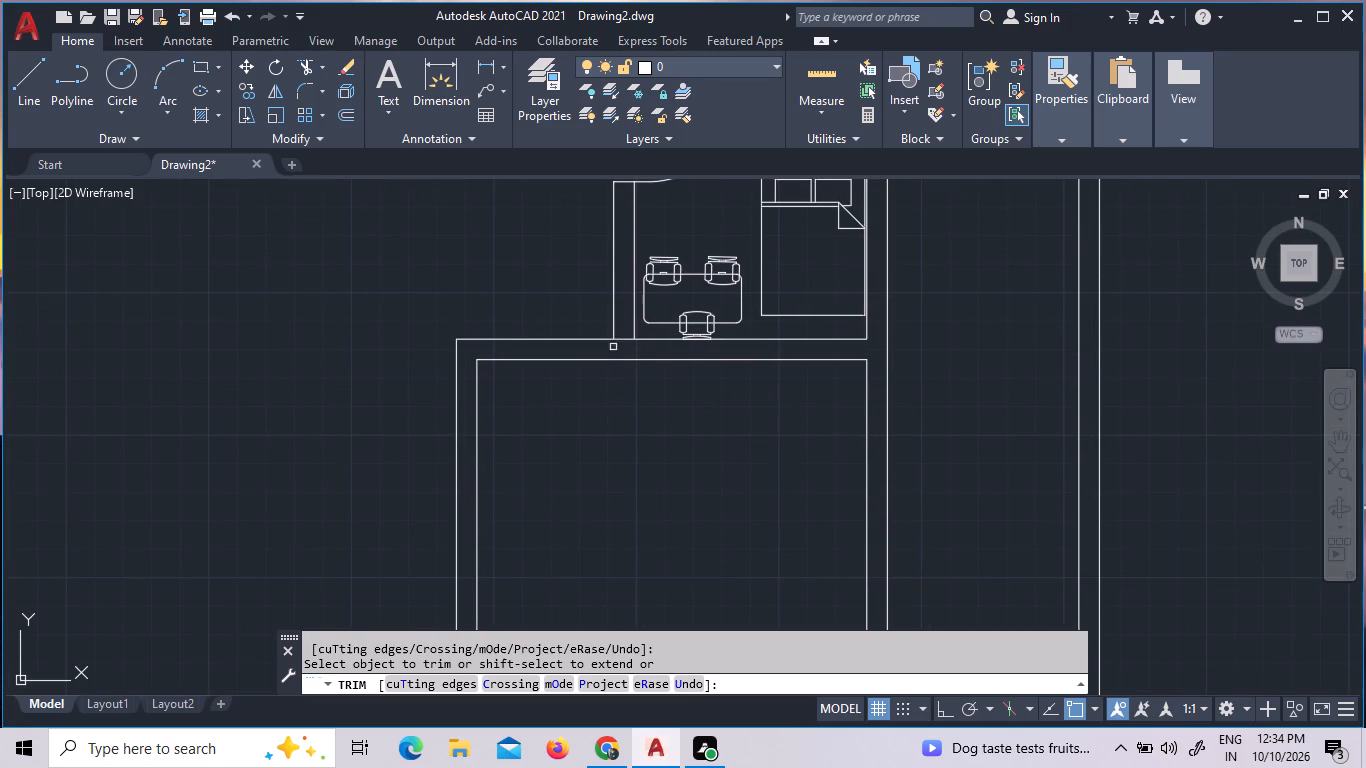
left_click(624, 338)
key("Escape")
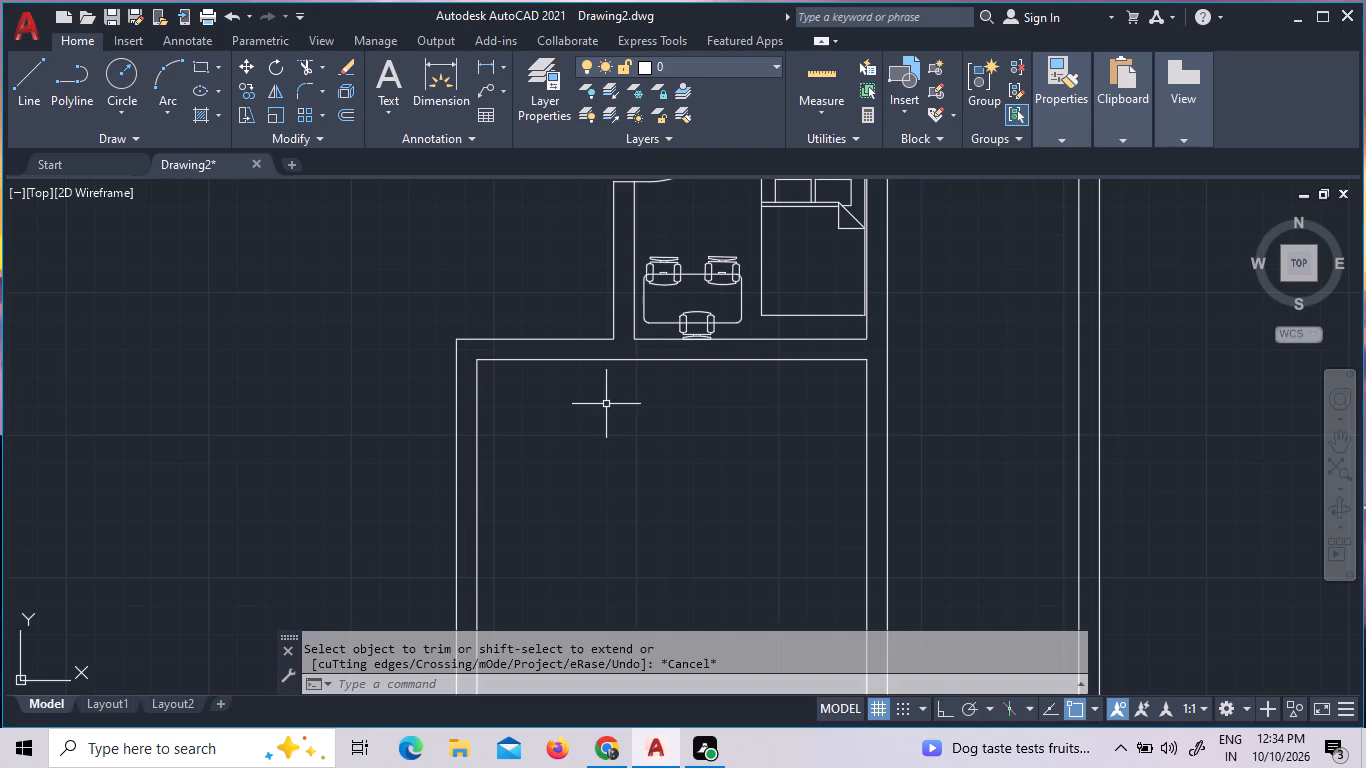
key("Escape")
Examine the empty room below Consultation room 1 and the walls around it, up close and within the whole floor plan.
middle_click_drag(660, 449, 624, 395)
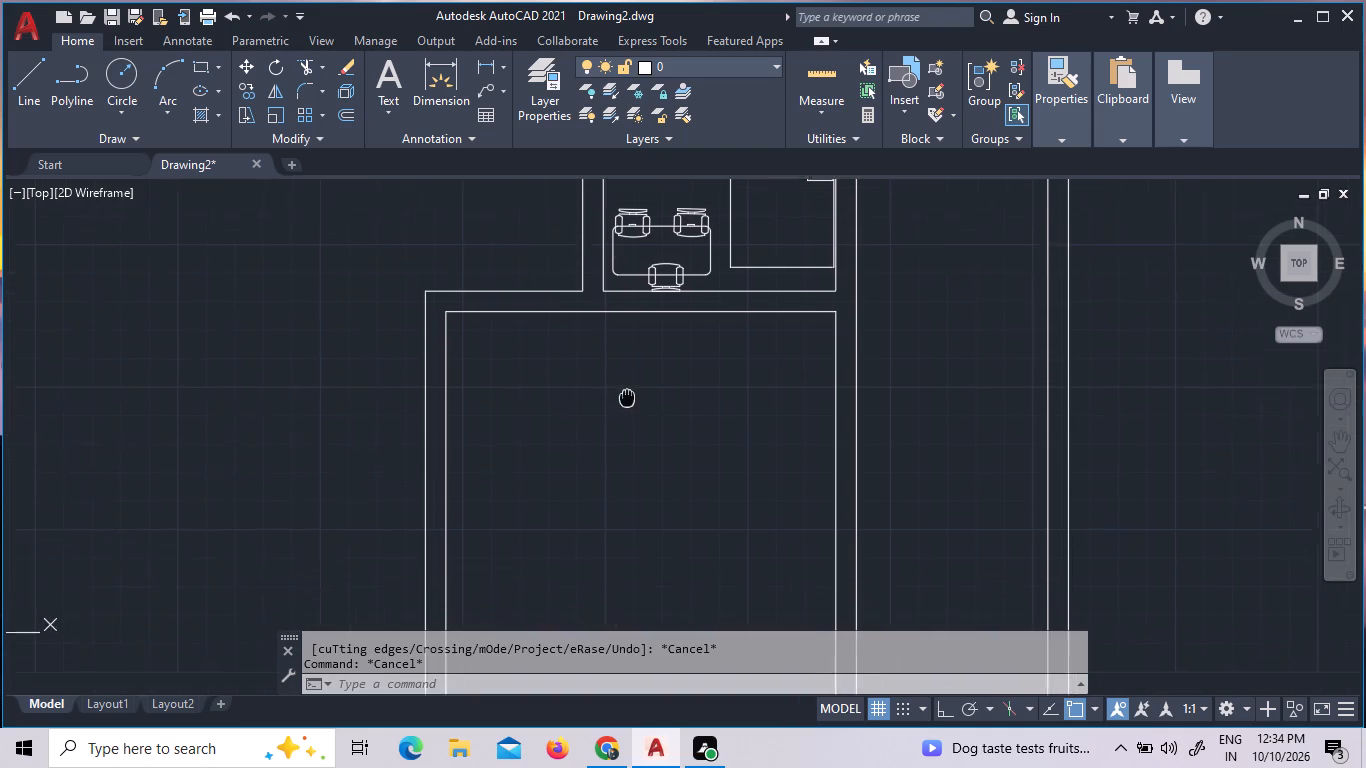
middle_click_drag(624, 395, 590, 317)
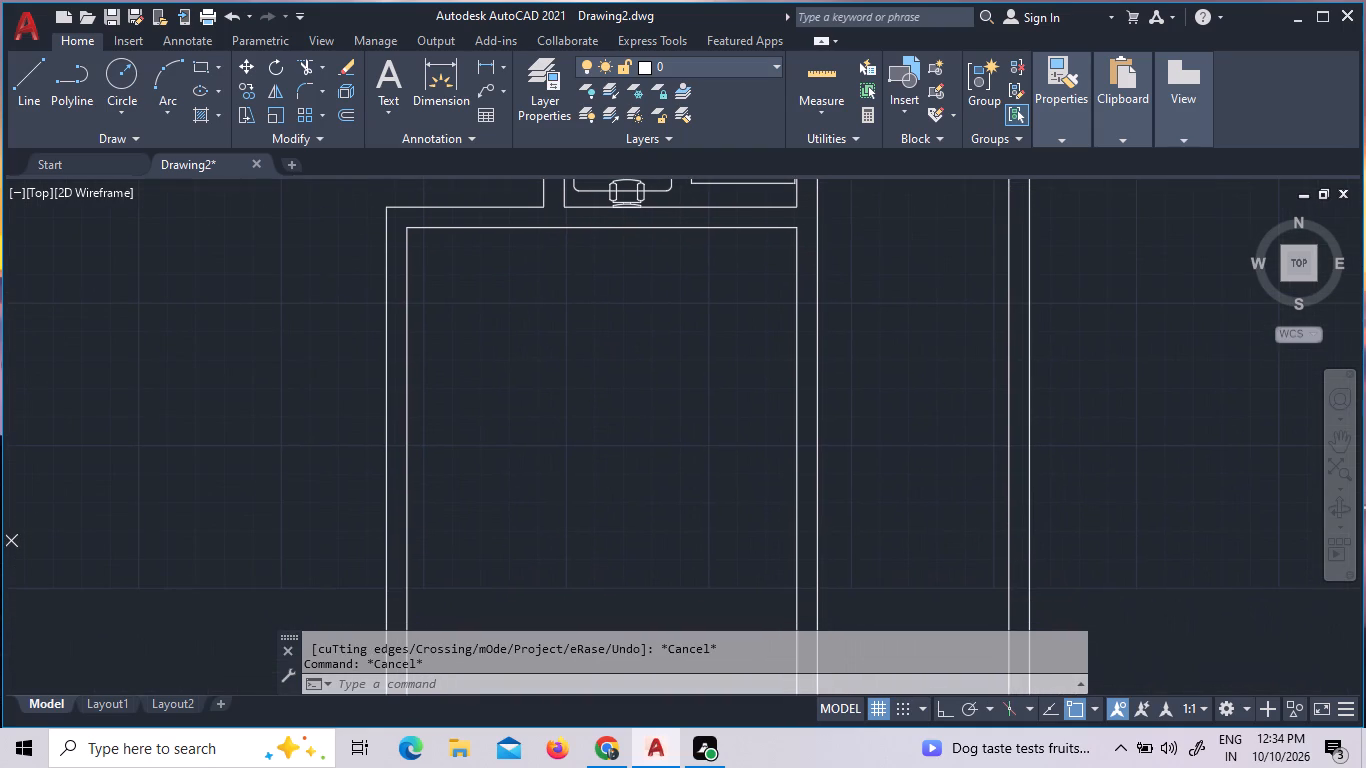
key("z")
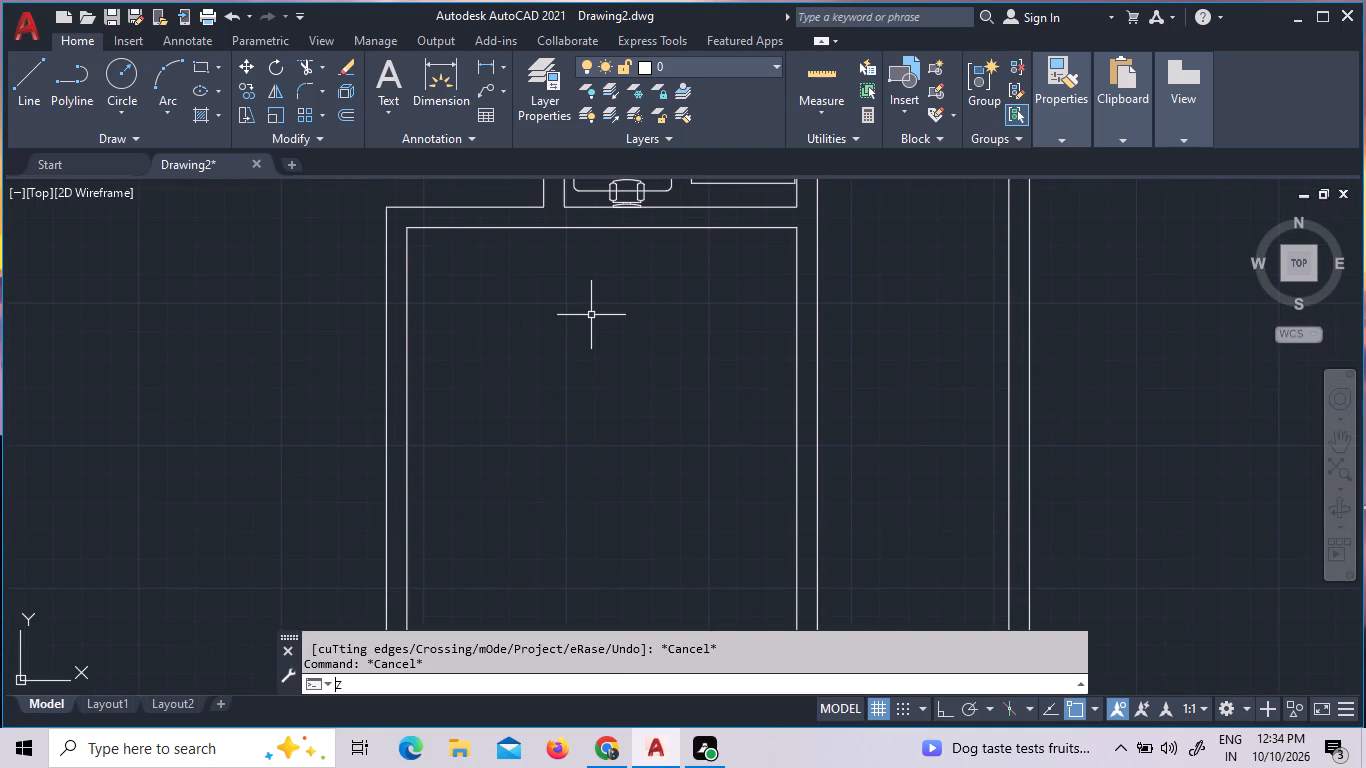
key("space")
type("A")
key("space")
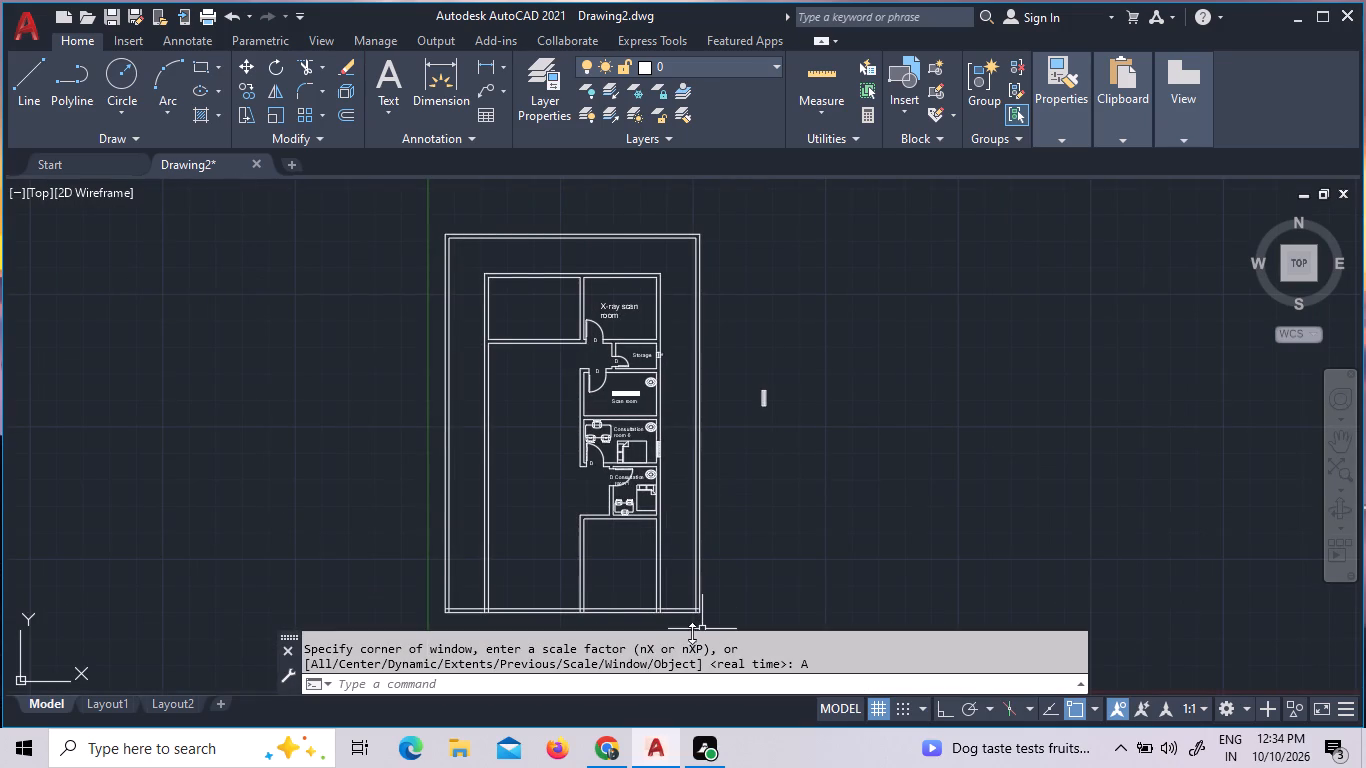
key("z")
key("space")
key("w")
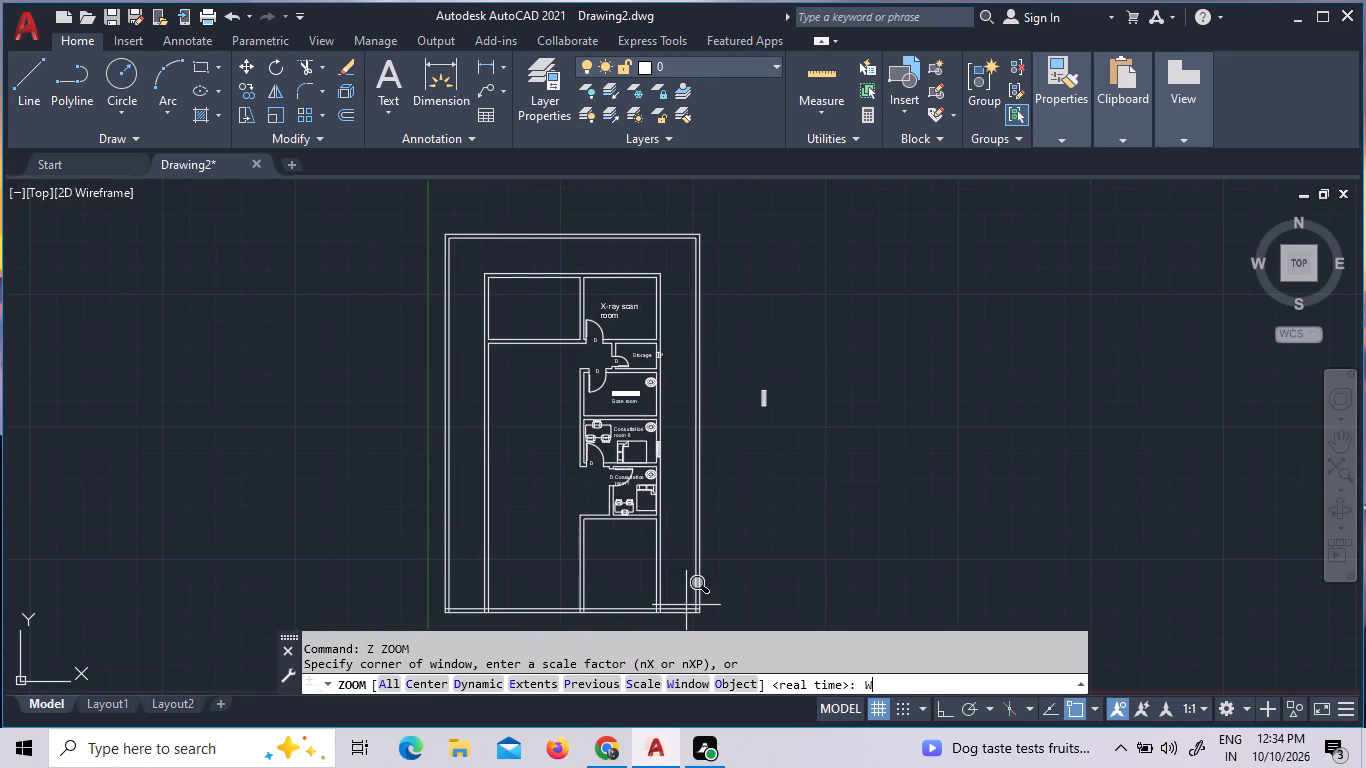
key("space")
left_click(675, 619)
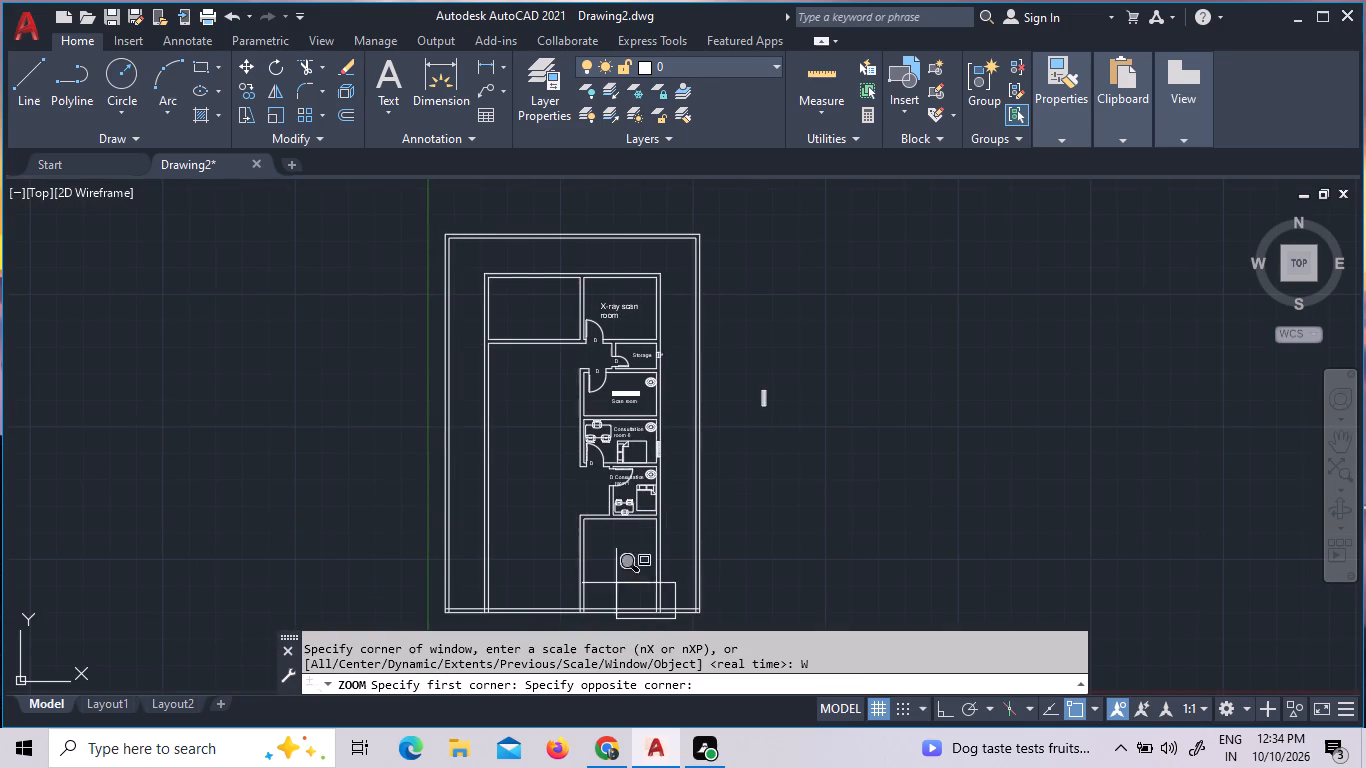
left_click(565, 496)
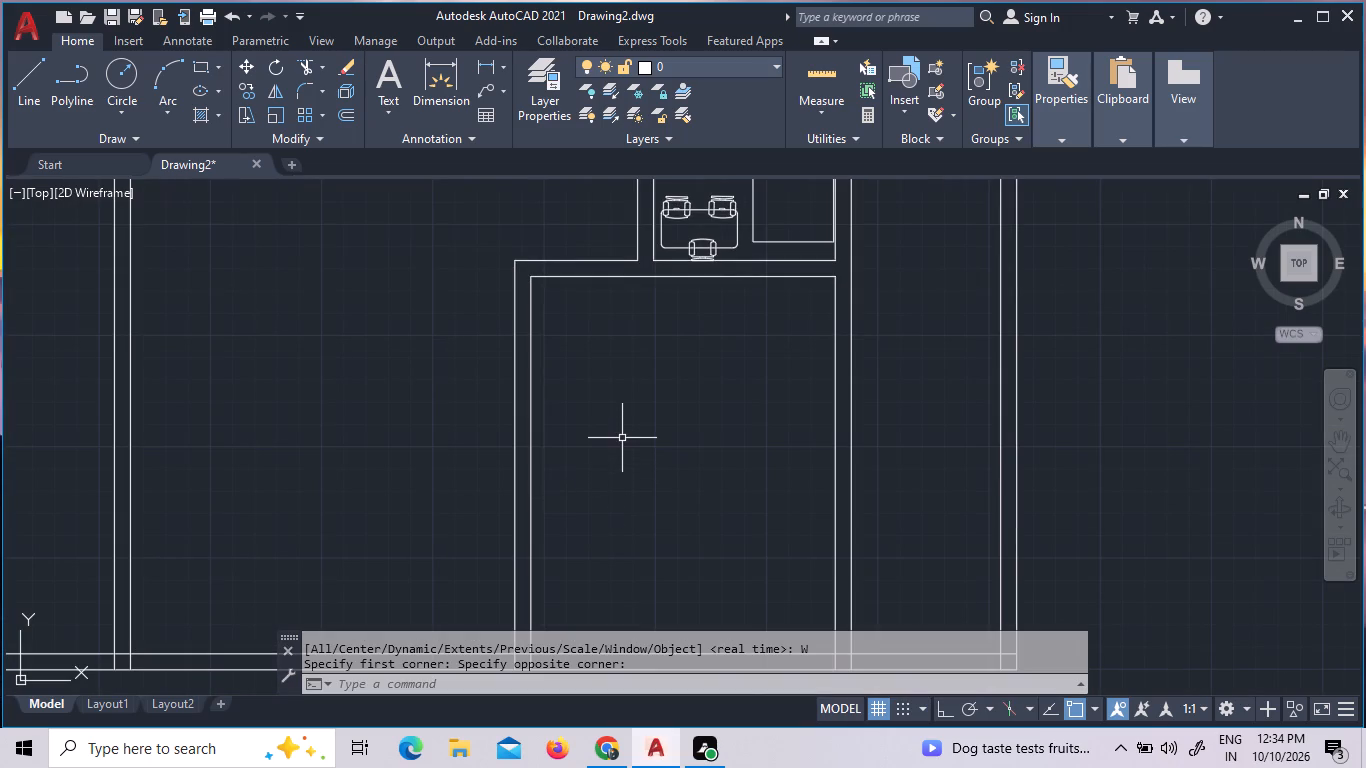
middle_click(681, 461)
middle_click_drag(681, 461, 680, 451)
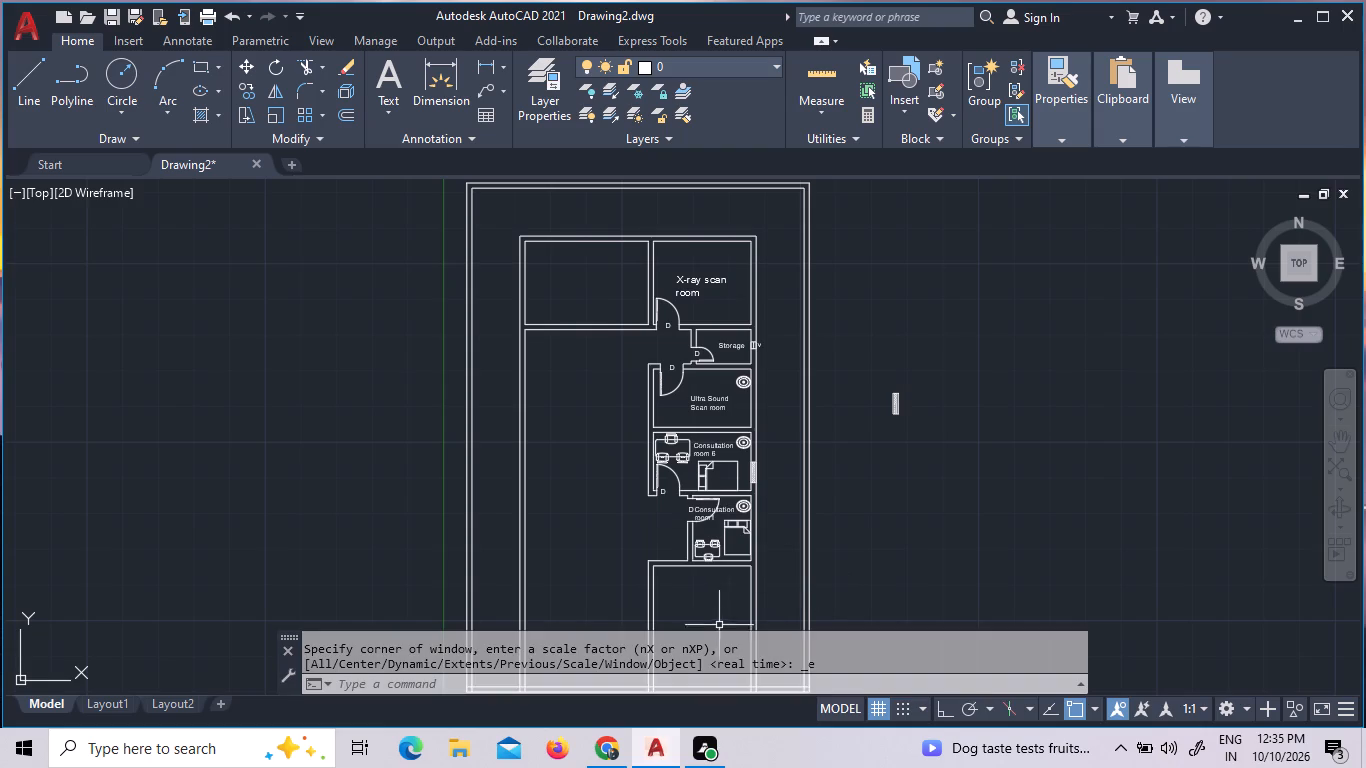
key("z")
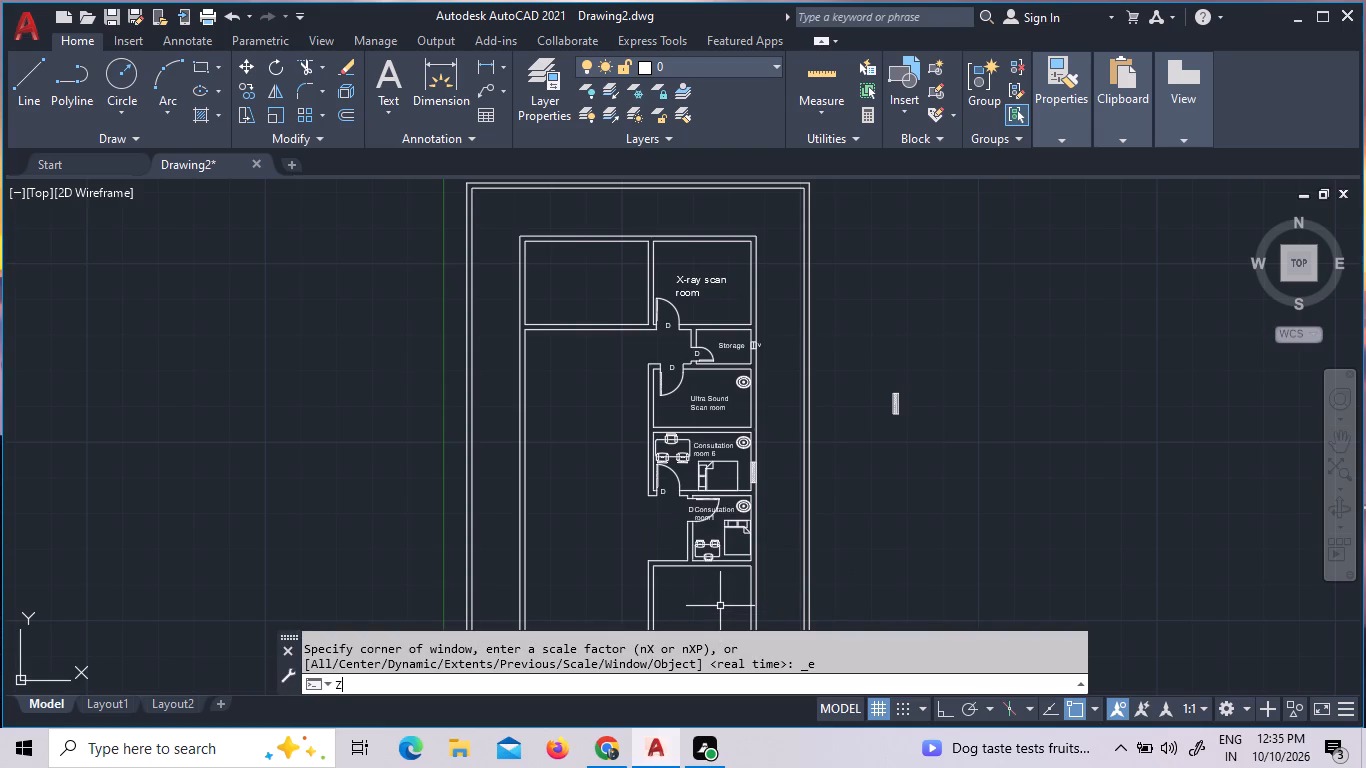
key("space")
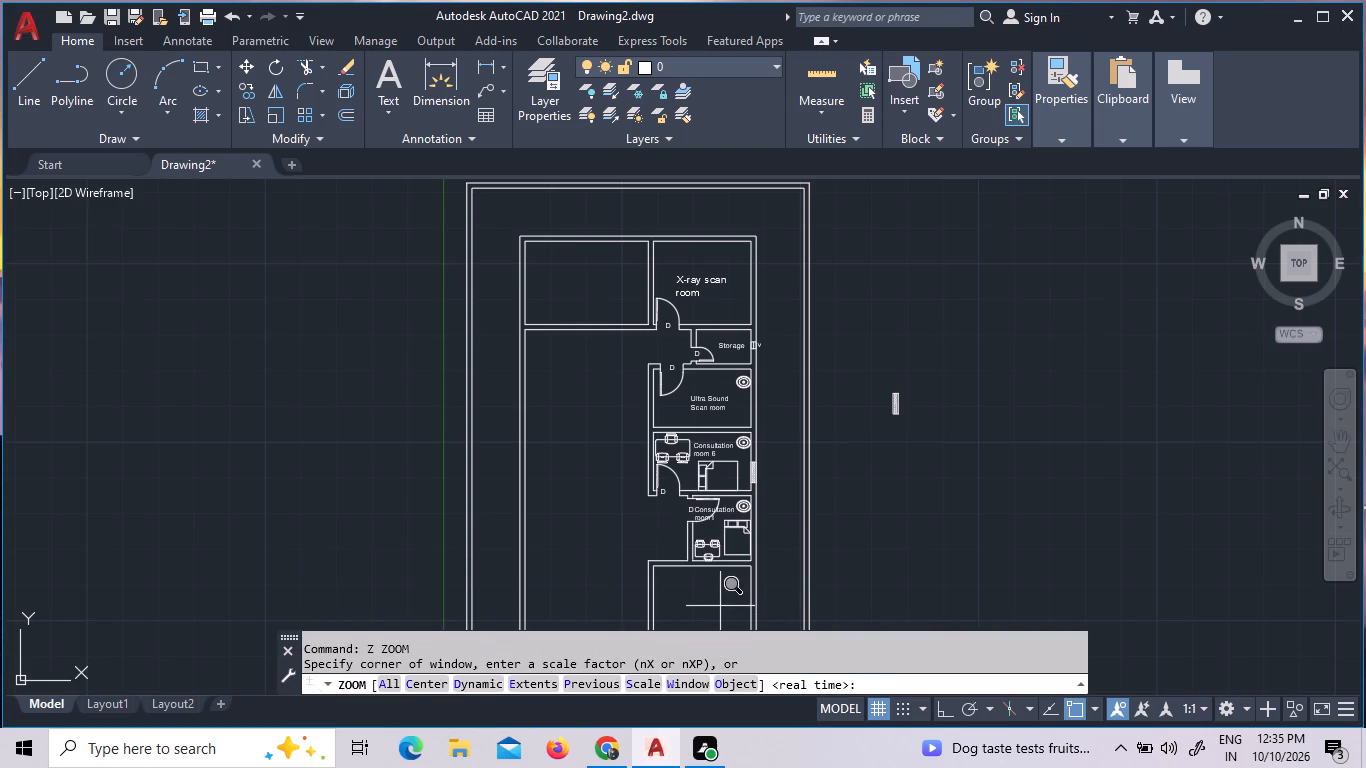
type("W")
key("space")
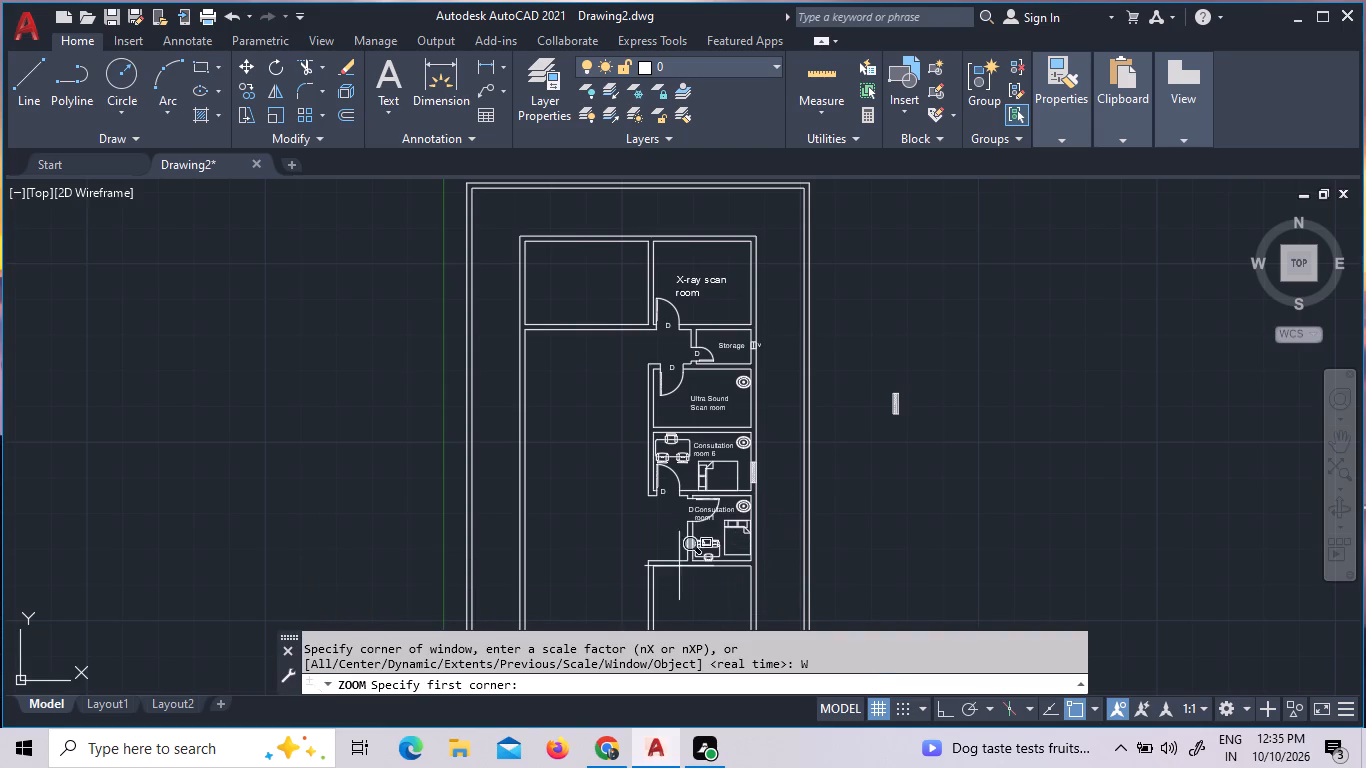
left_click(640, 556)
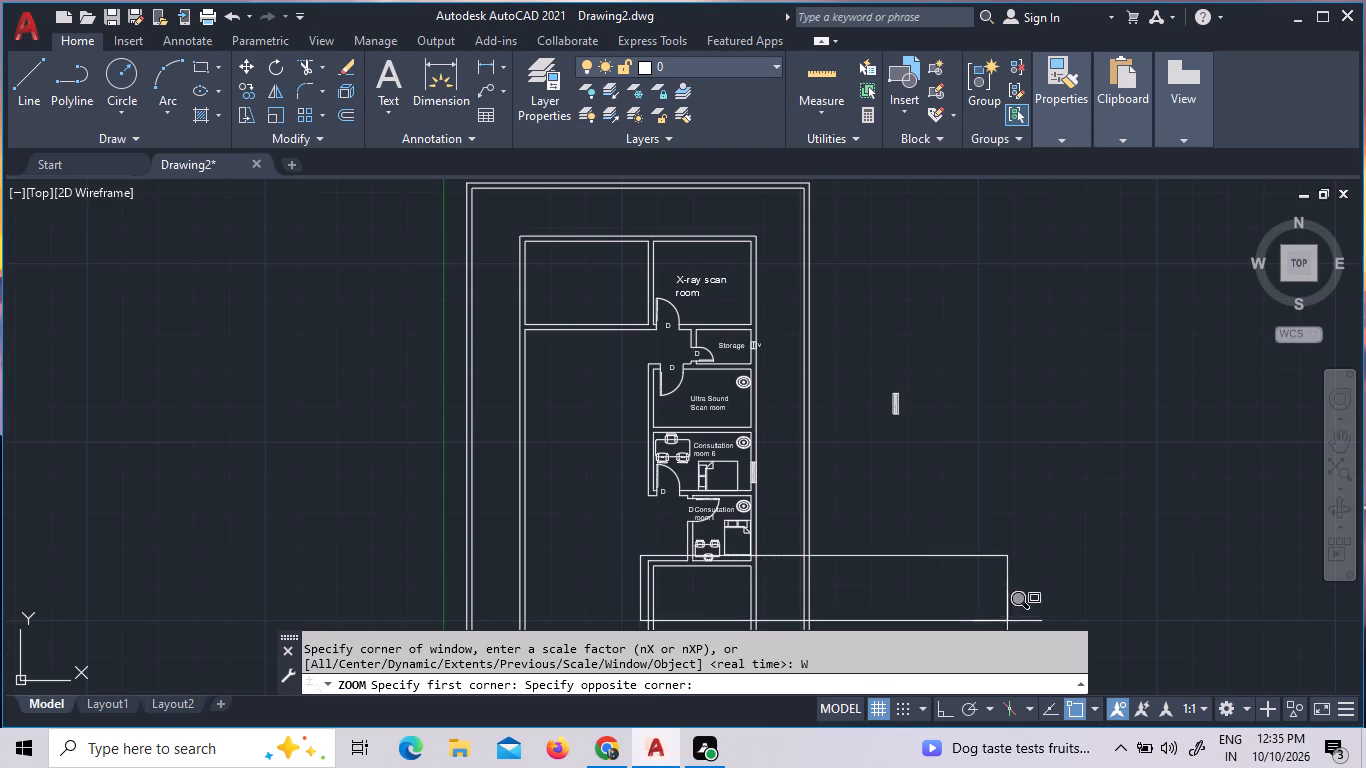
left_click(1196, 691)
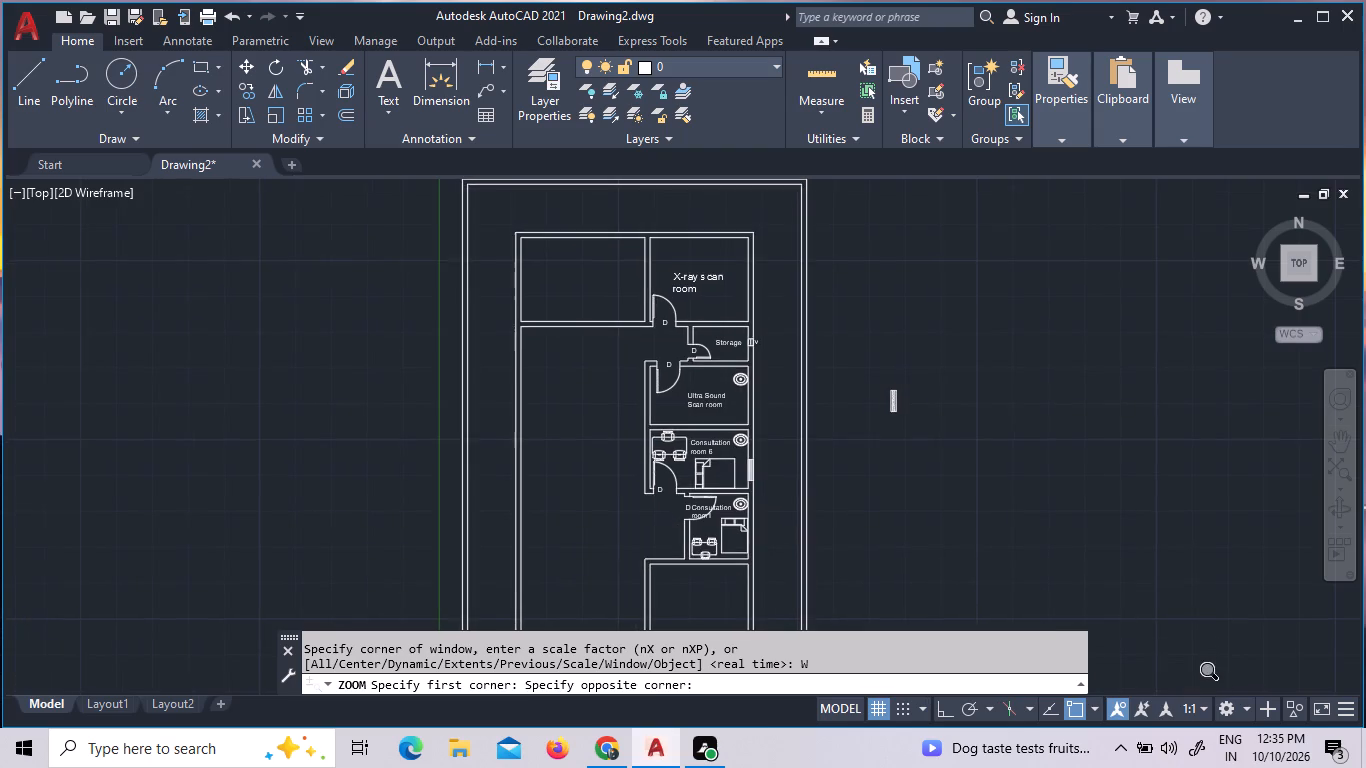
middle_click_drag(647, 401, 657, 400)
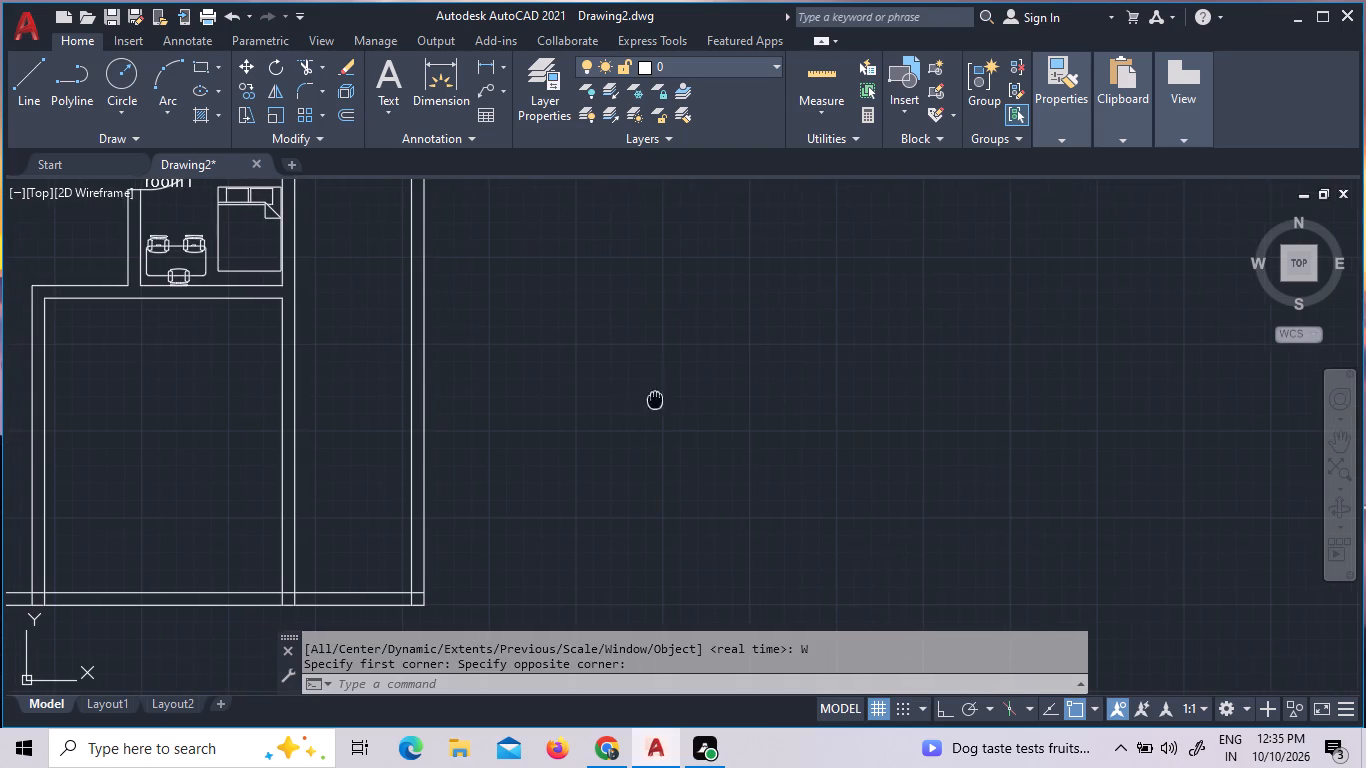
middle_click_drag(657, 400, 860, 380)
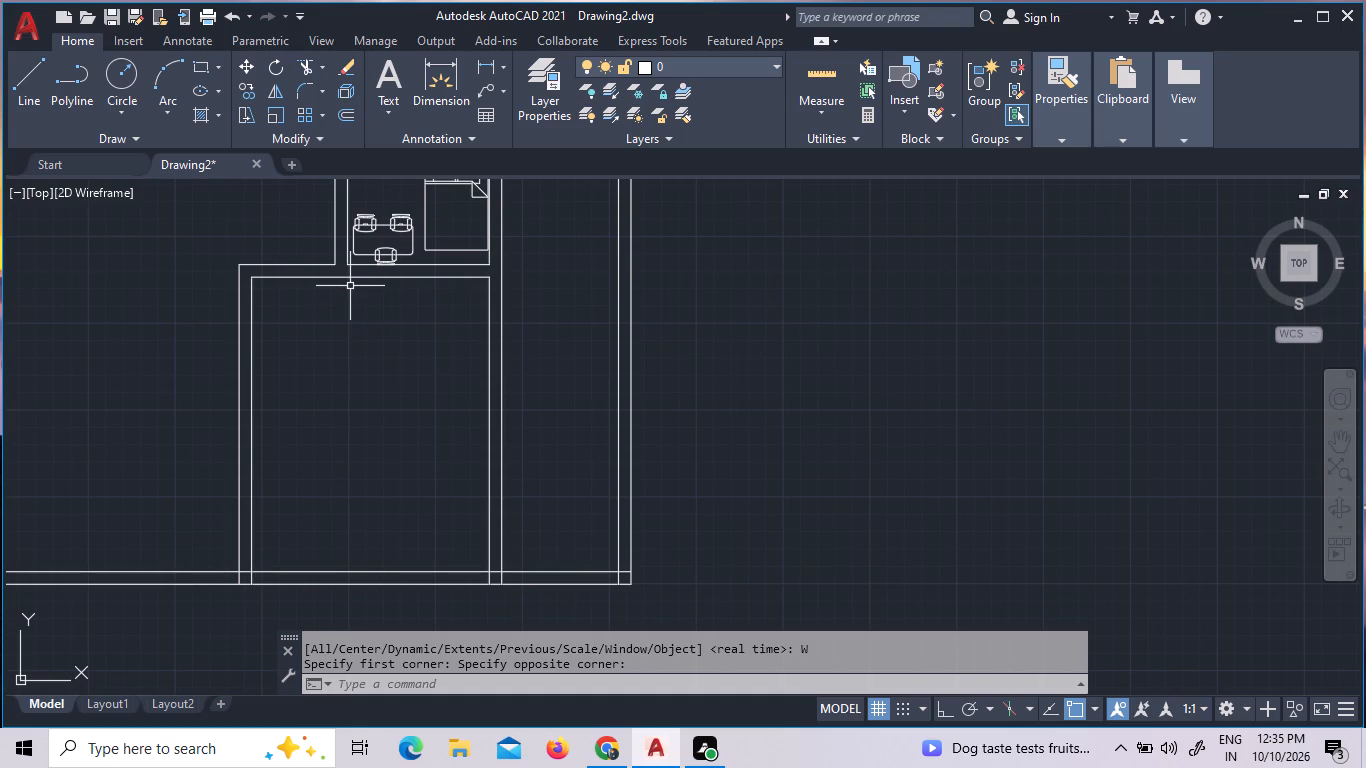
Offset the inner top wall line of the room below Consultation room 1 downward by 8'.
key("o")
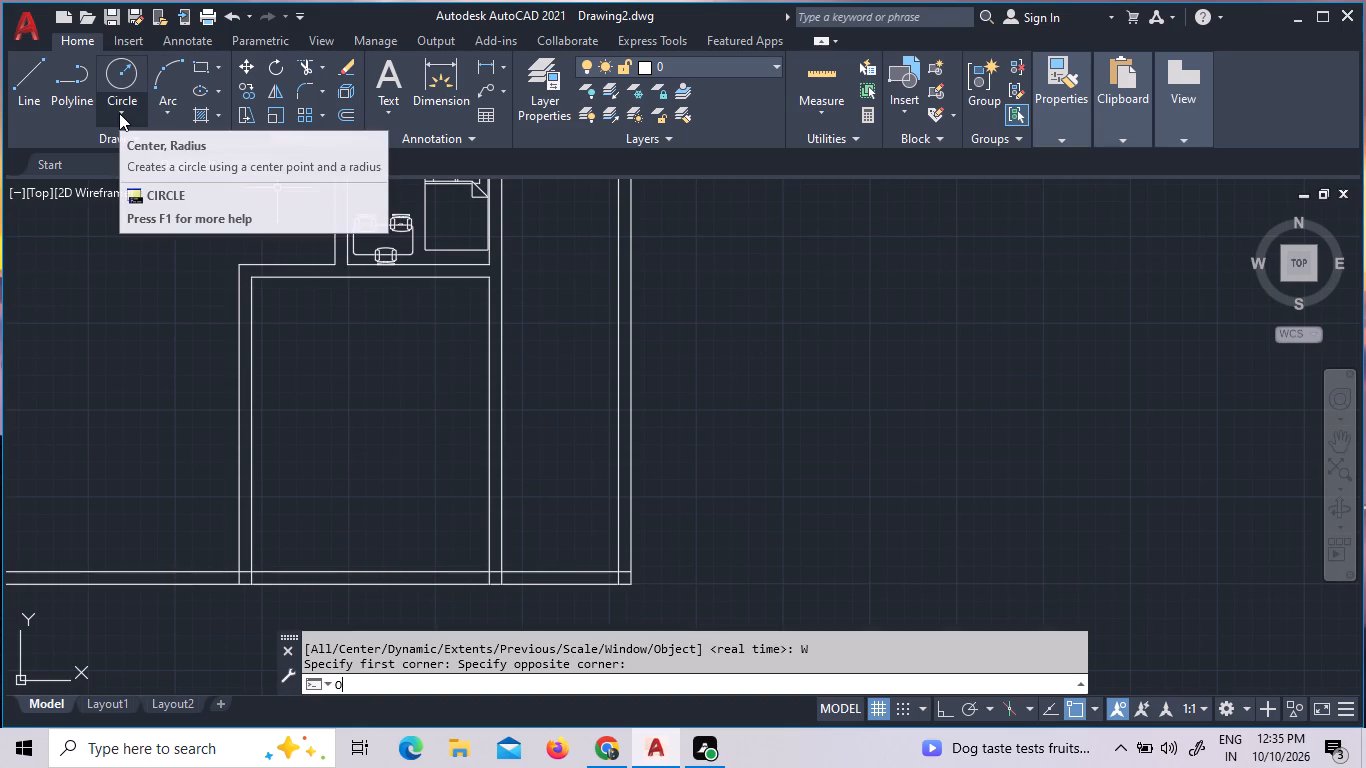
key("Return")
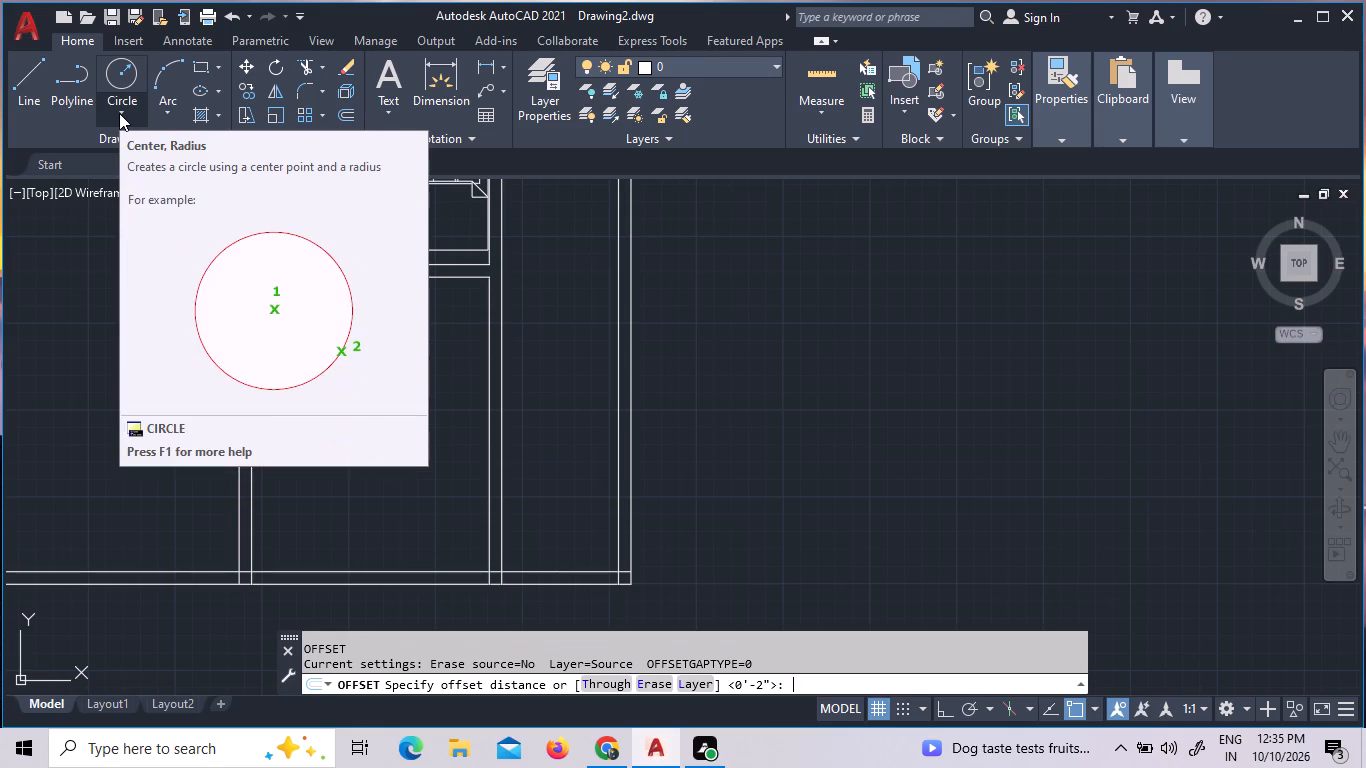
type("8'")
key("Return")
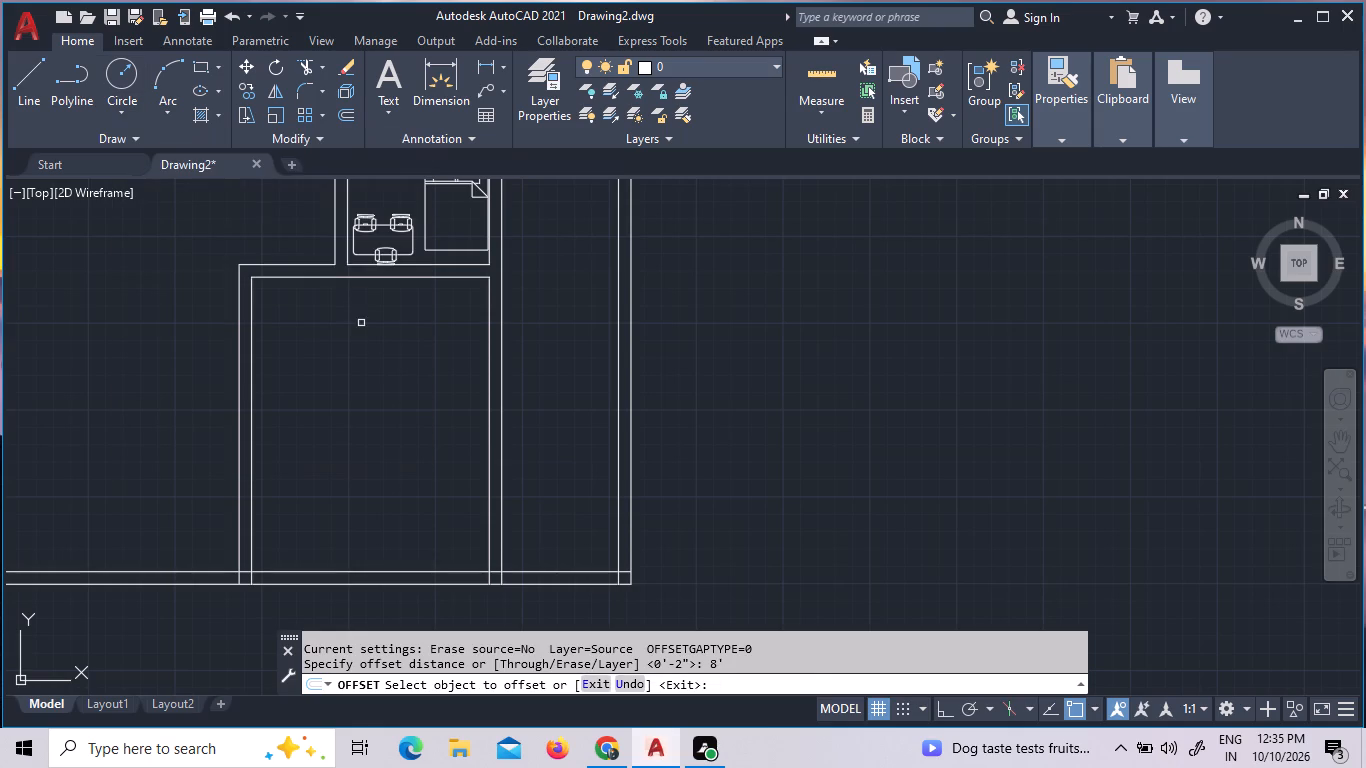
left_click(338, 279)
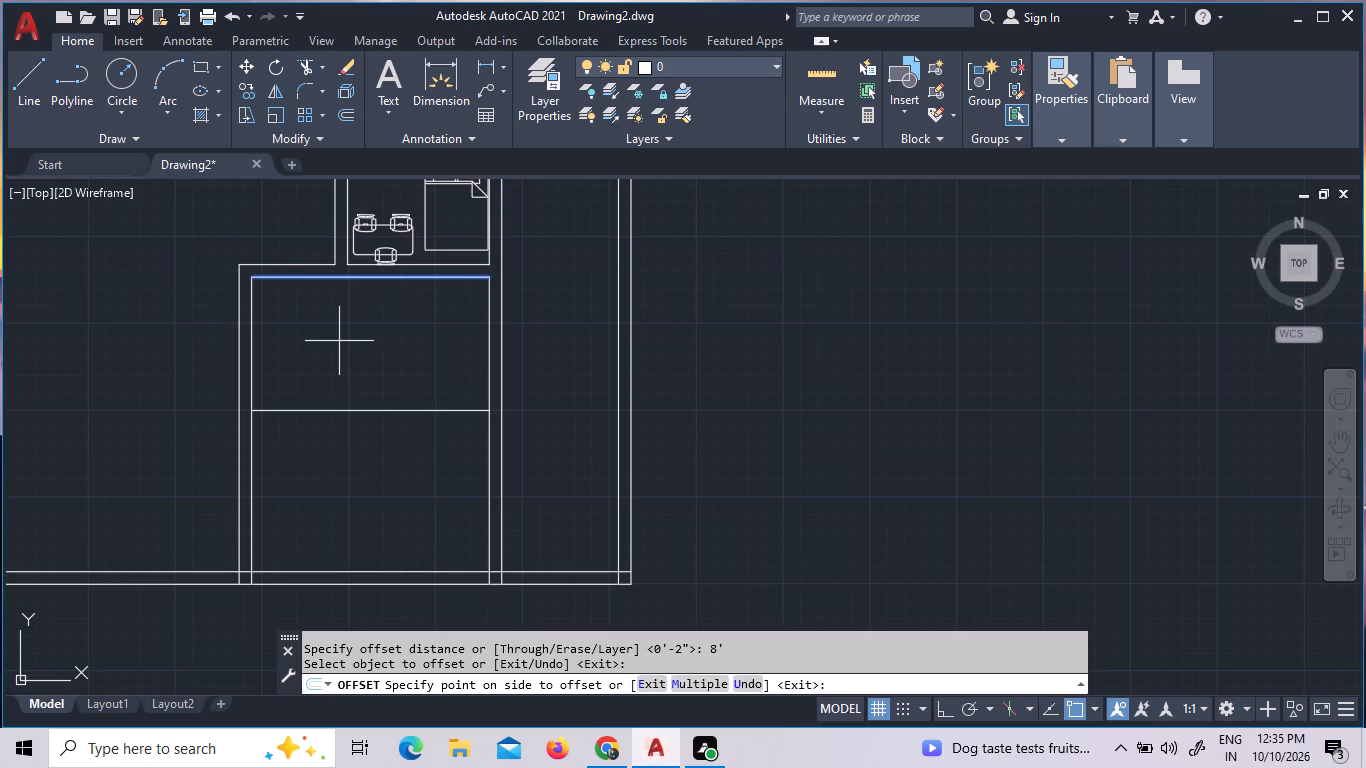
left_click(339, 341)
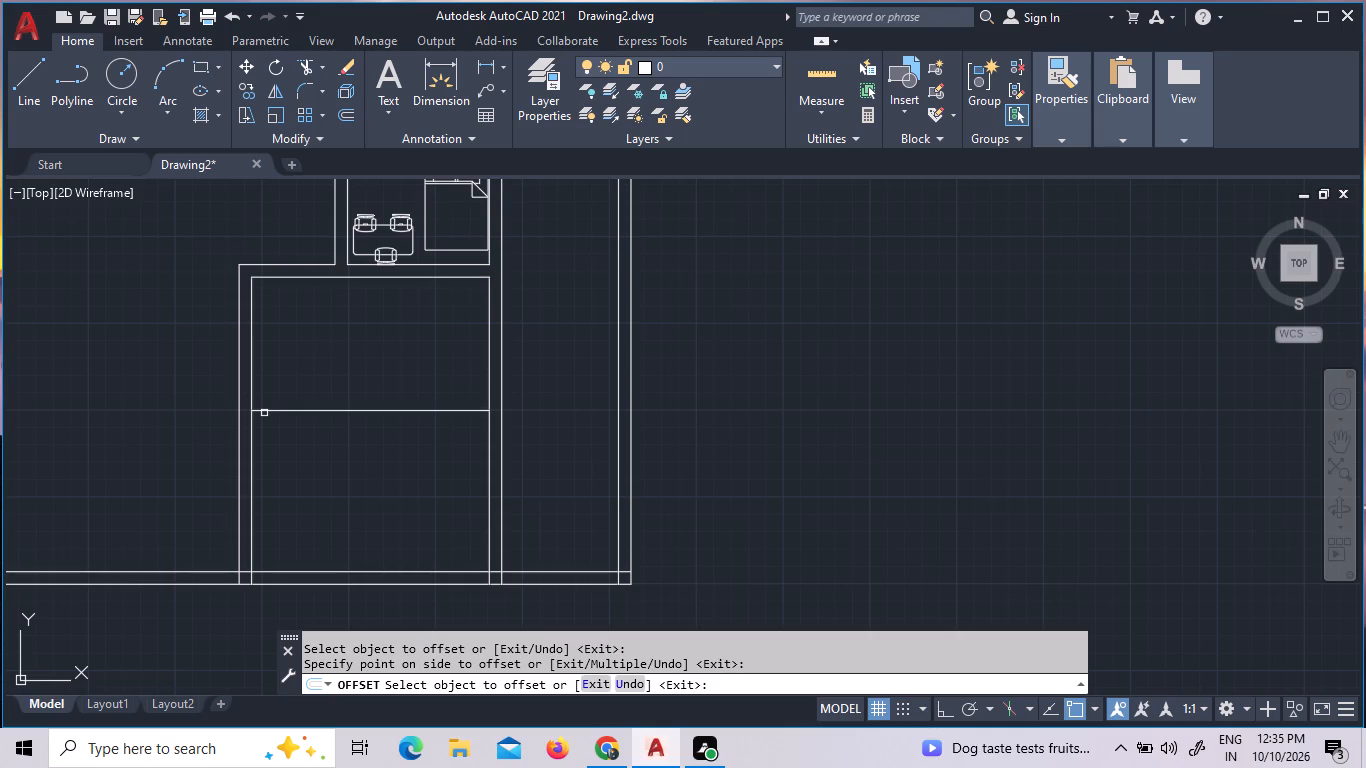
key("Escape")
Extend the new horizontal dividing line westward to the outer line of the room's west wall.
key("e")
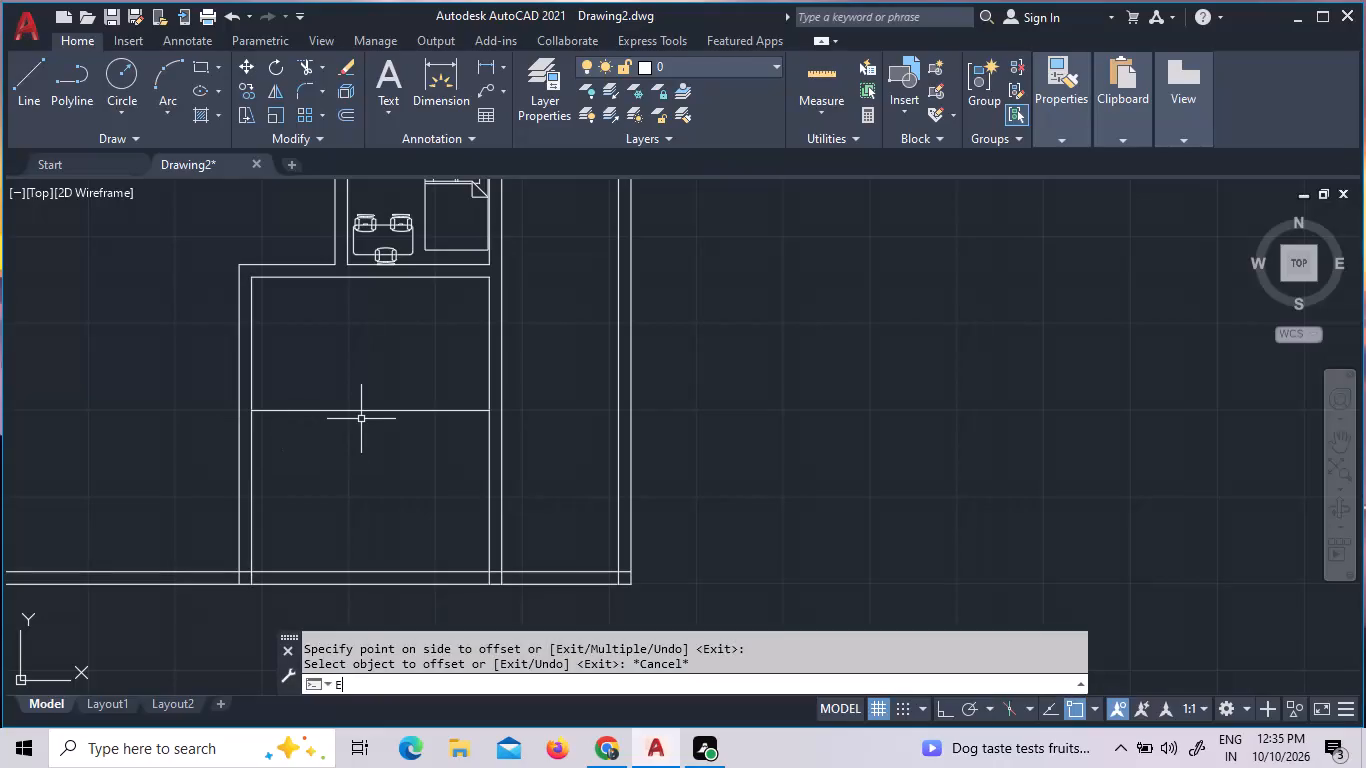
key("x")
key("space")
key("space")
left_click(332, 437)
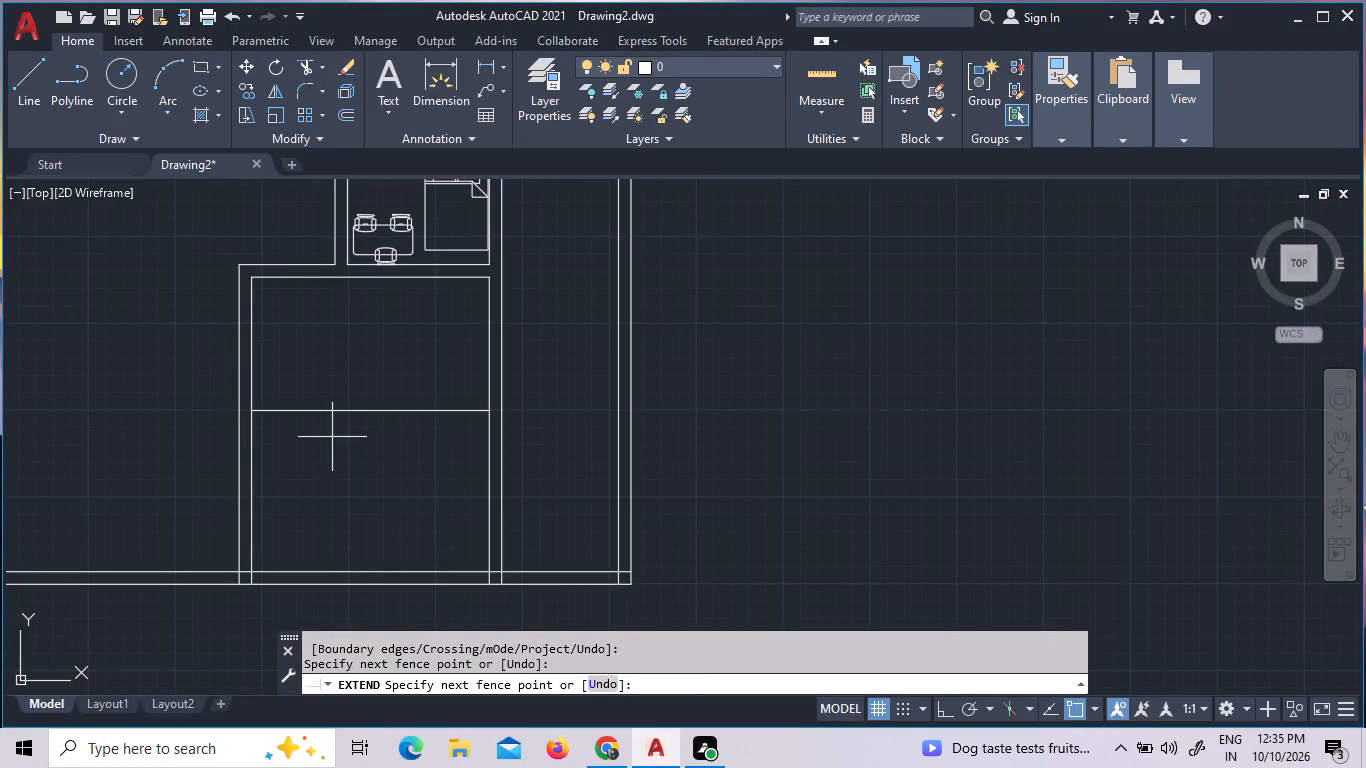
left_click(288, 360)
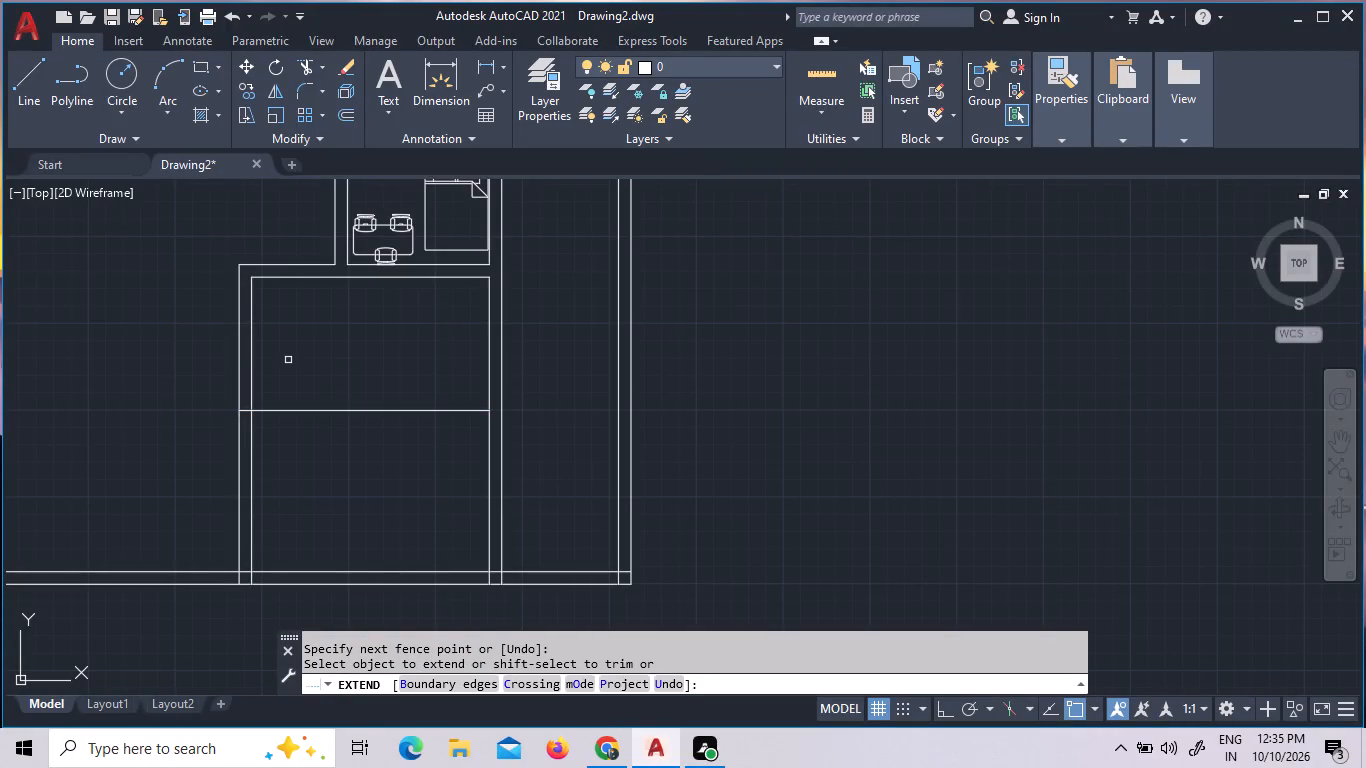
key("Escape")
Offset the horizontal dividing line 9" downward to form the partition wall across the room.
key("o")
key("Return")
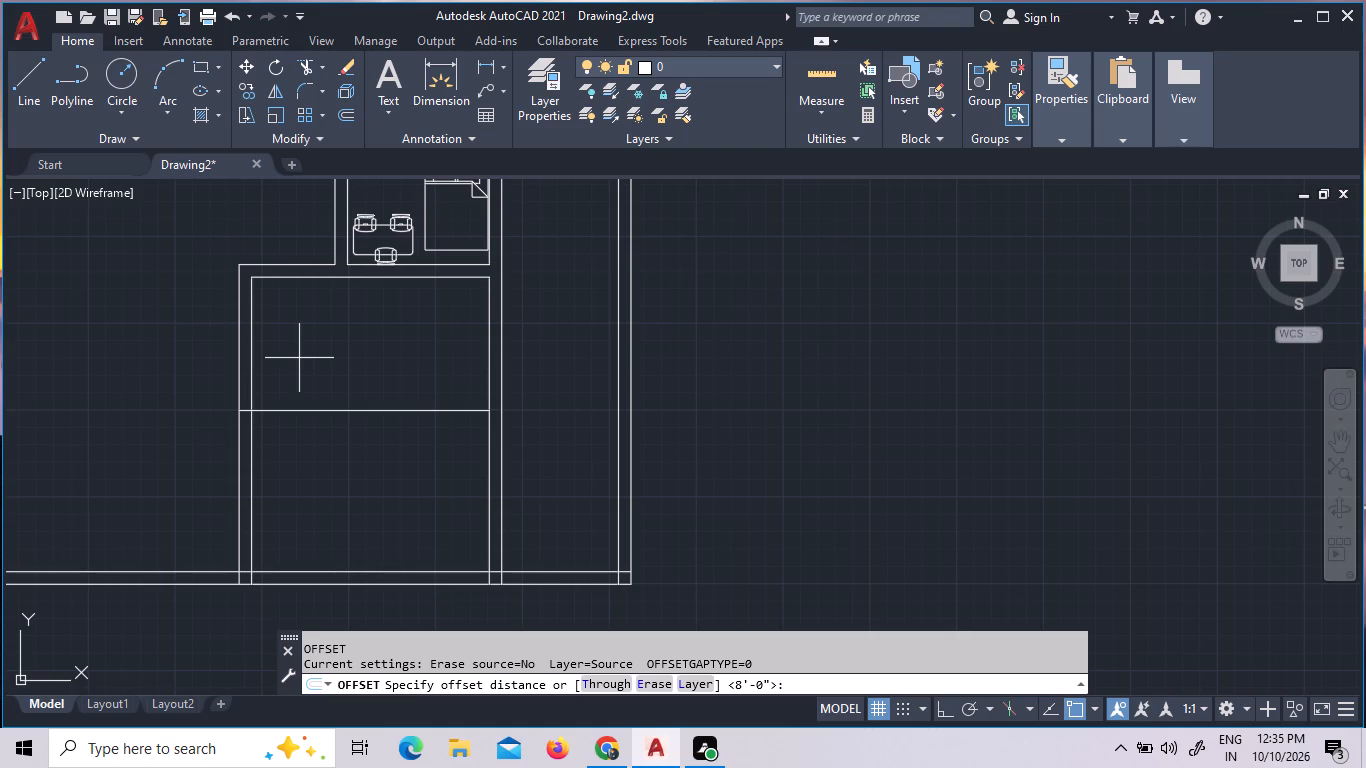
key("9")
key("shift+quotedbl")
key("Return")
left_click(274, 409)
left_click(268, 436)
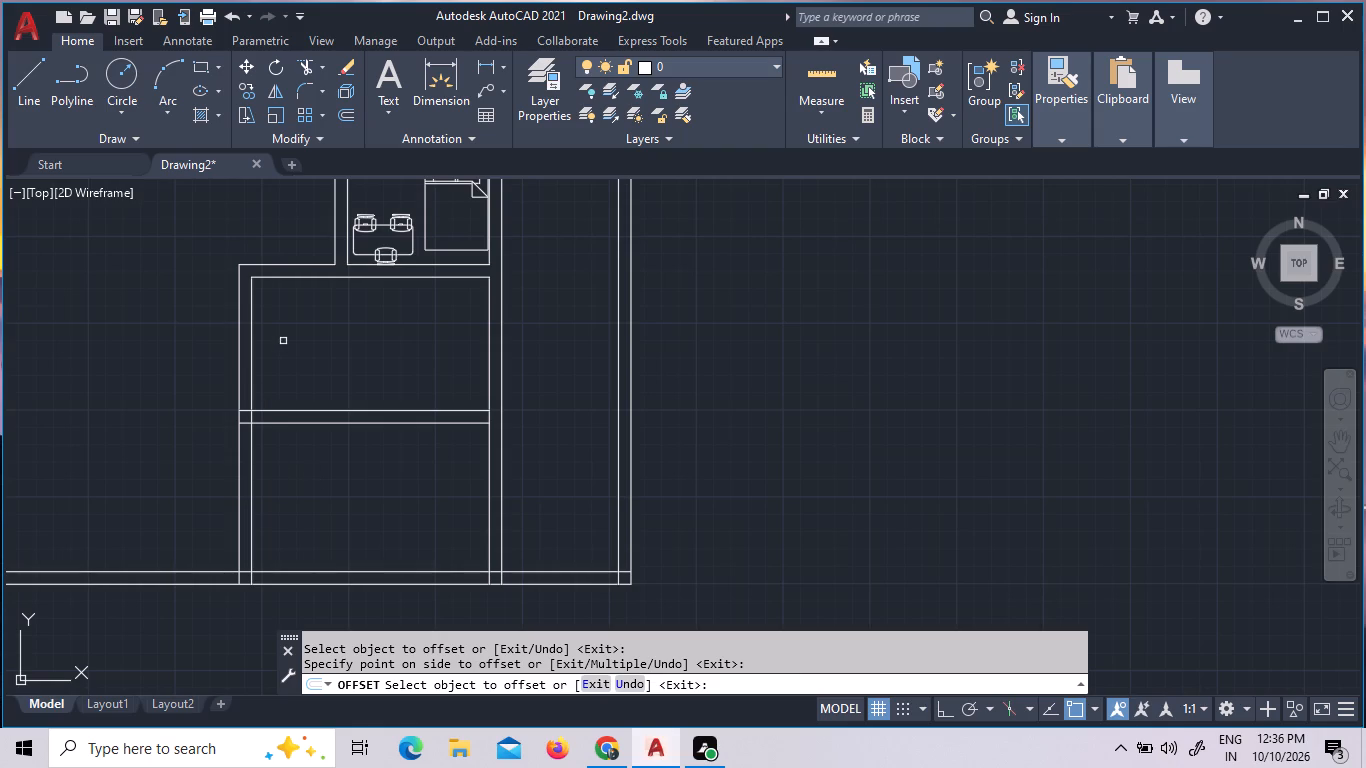
key("Escape")
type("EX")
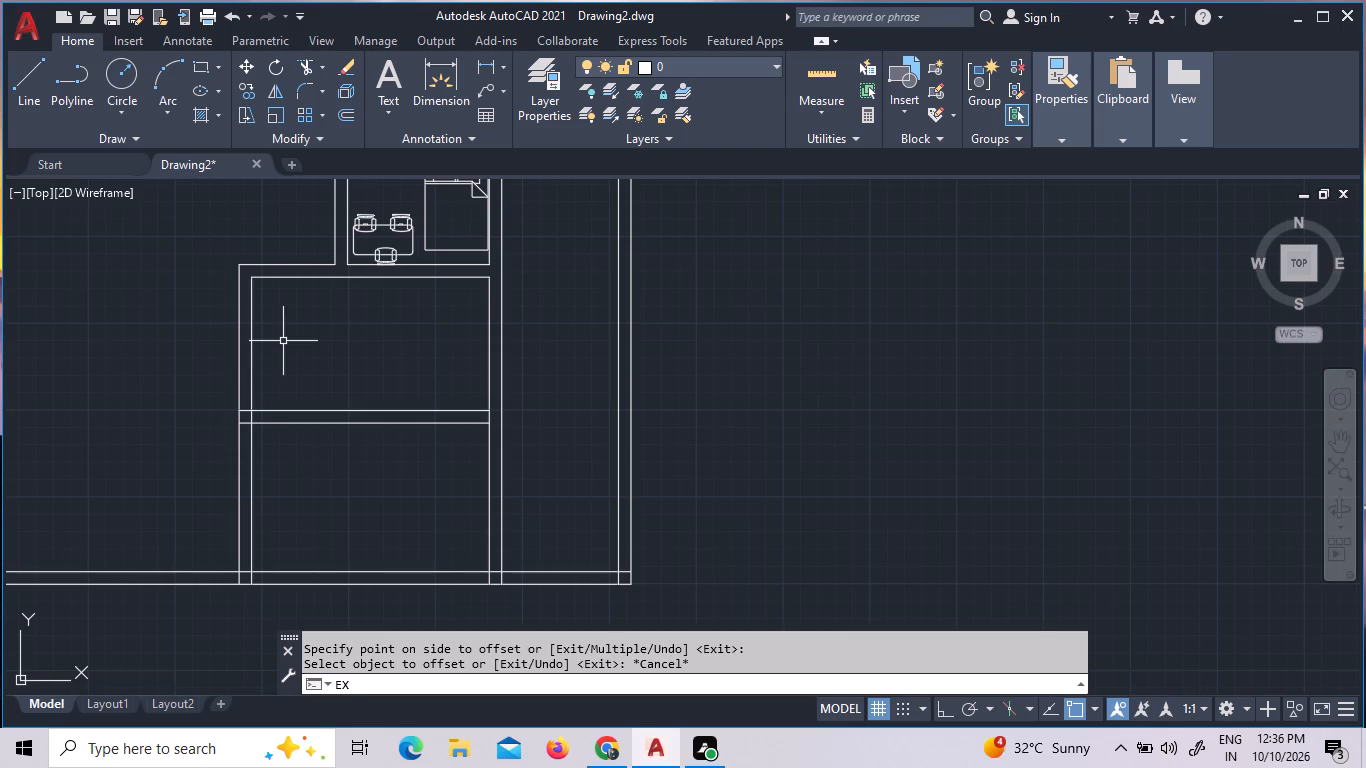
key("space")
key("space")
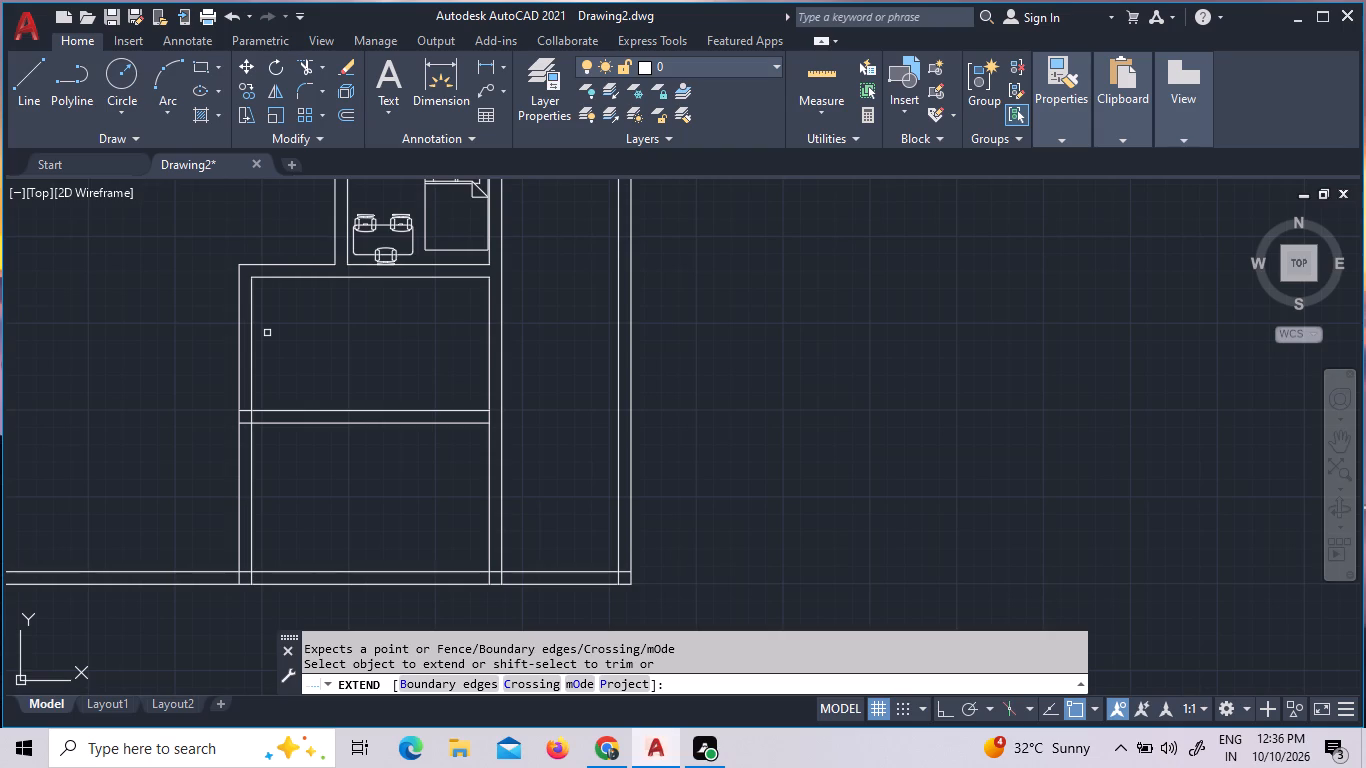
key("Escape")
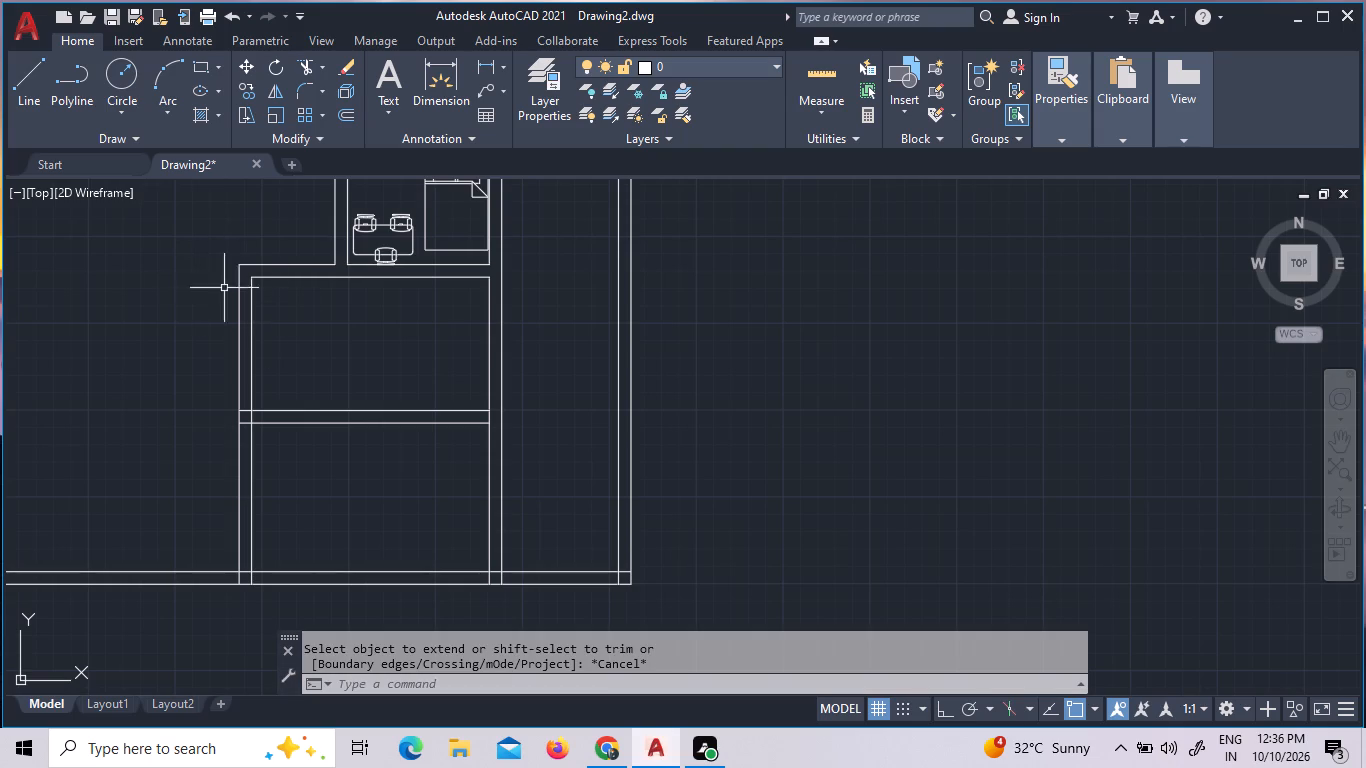
Draw a short vertical line from the inner northwest corner of the upper room up to the outer top wall line.
left_click(25, 99)
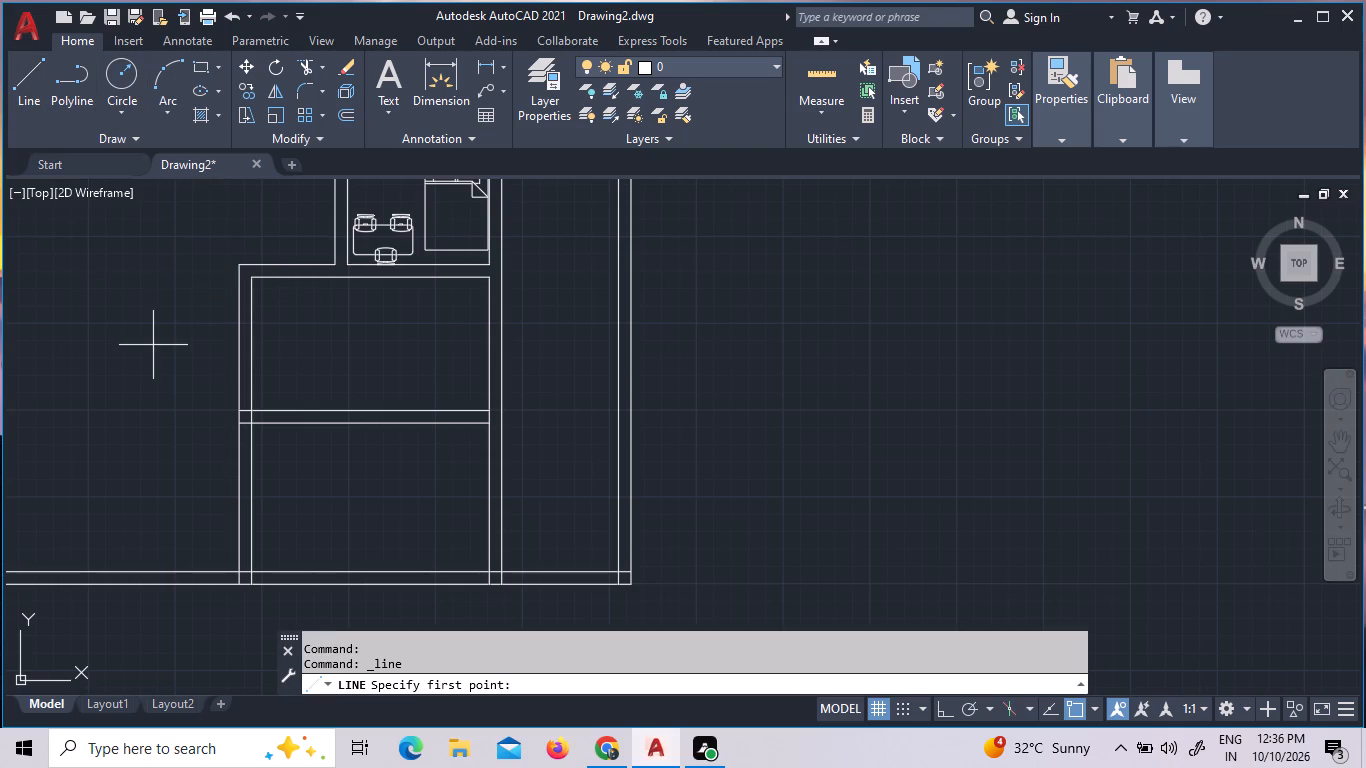
left_click(245, 276)
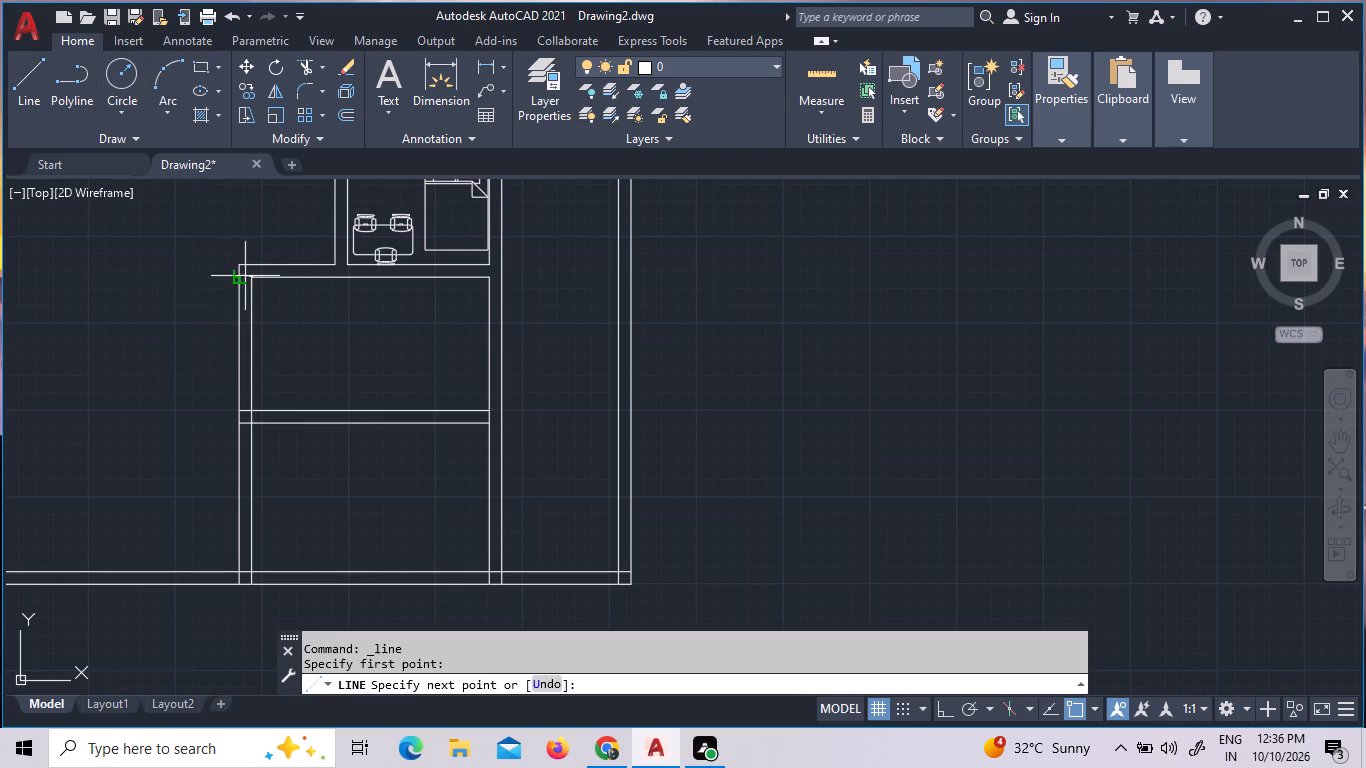
left_click(247, 263)
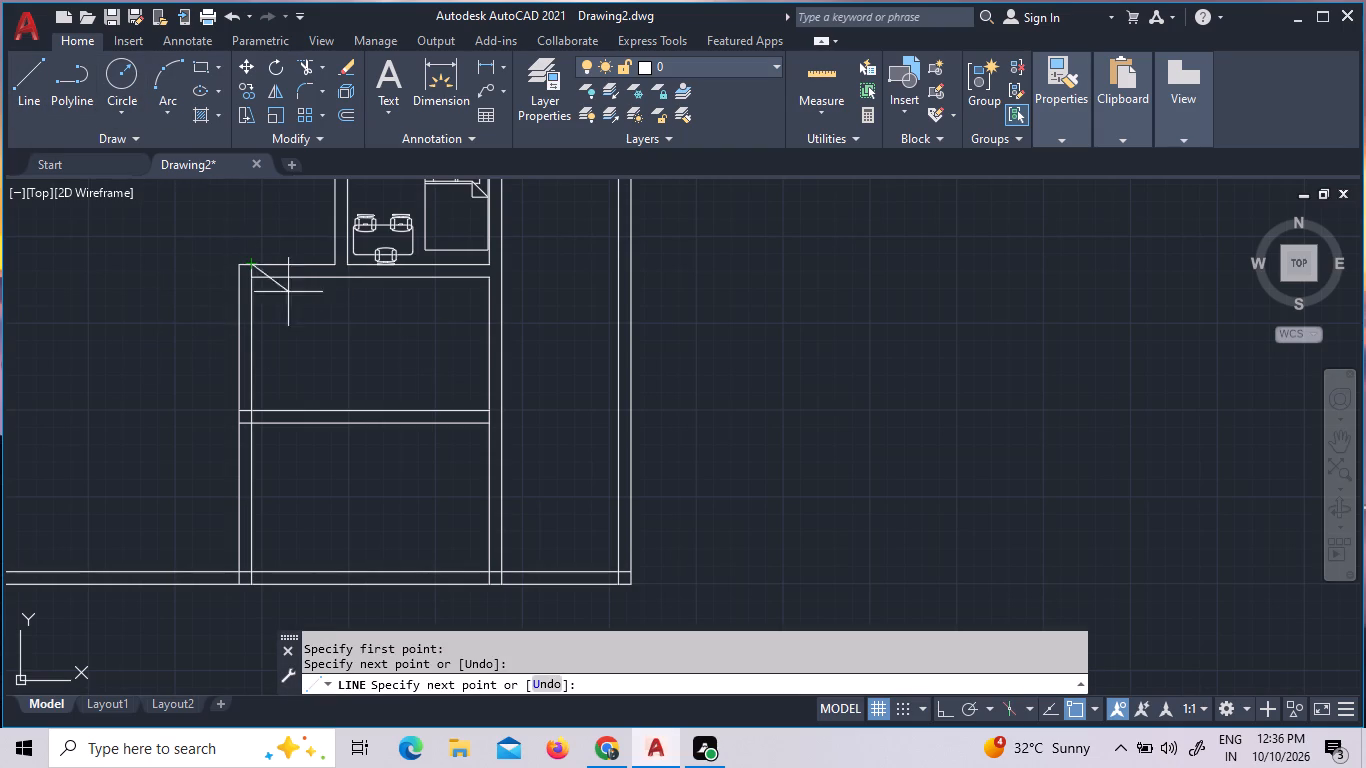
key("Escape")
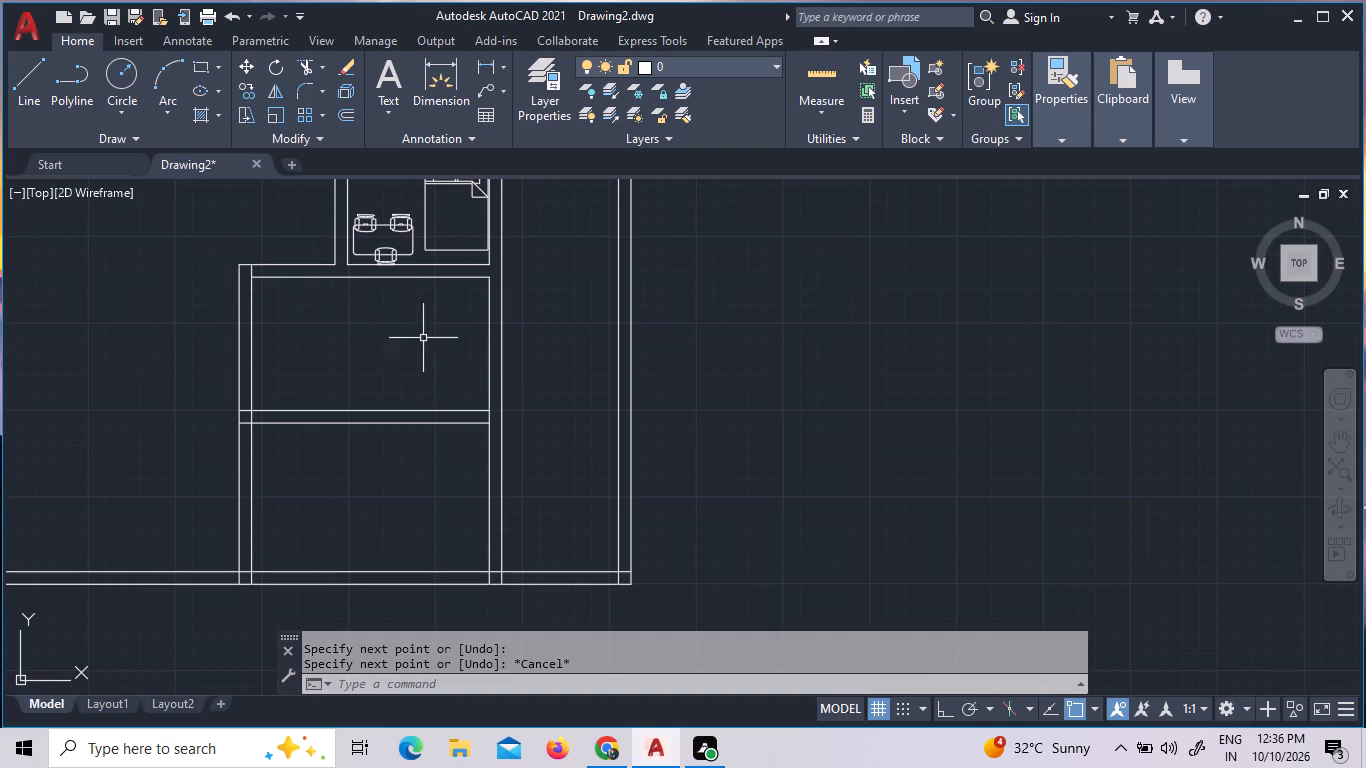
Offset the short vertical line at the upper room's northwest corner 5" eastward to form the door jamb.
left_click(252, 272)
right_click(329, 328)
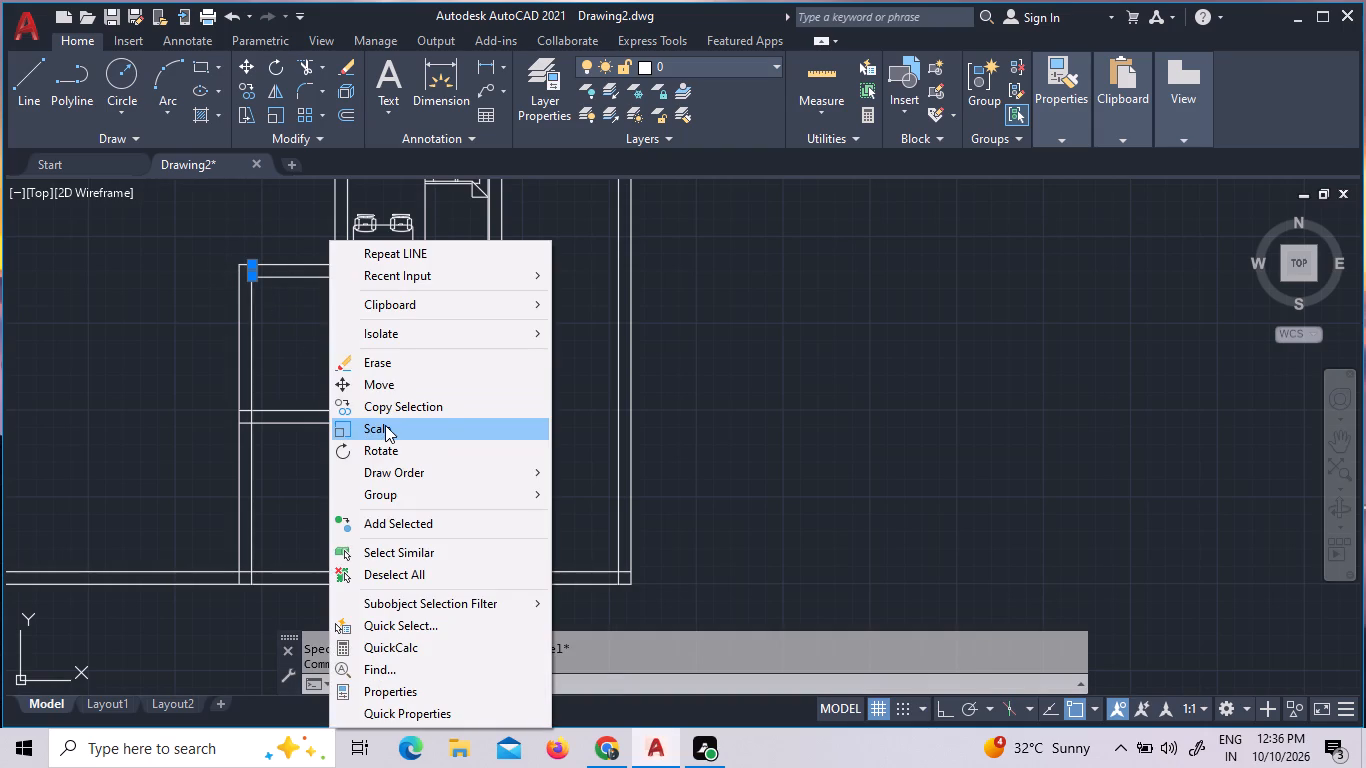
key("Escape")
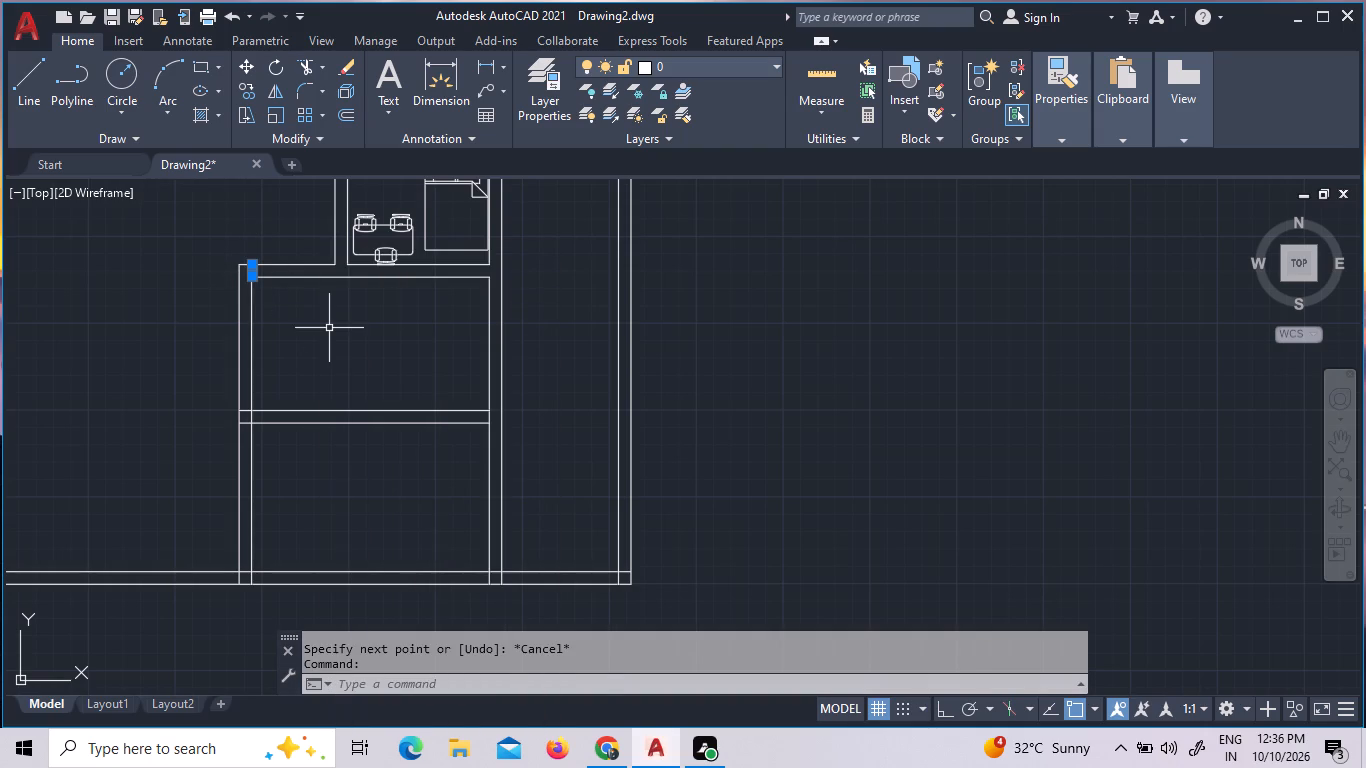
key("o")
key("Return")
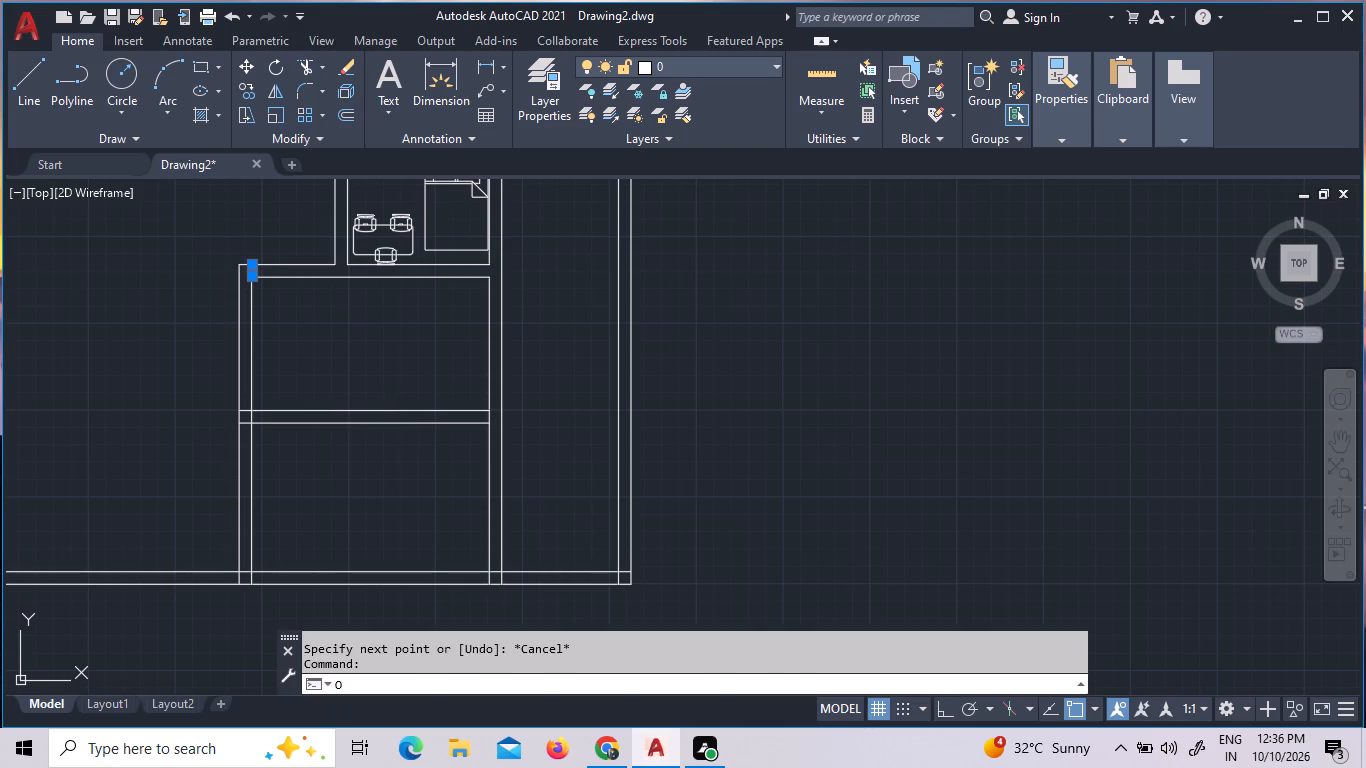
type("5\"")
key("Return")
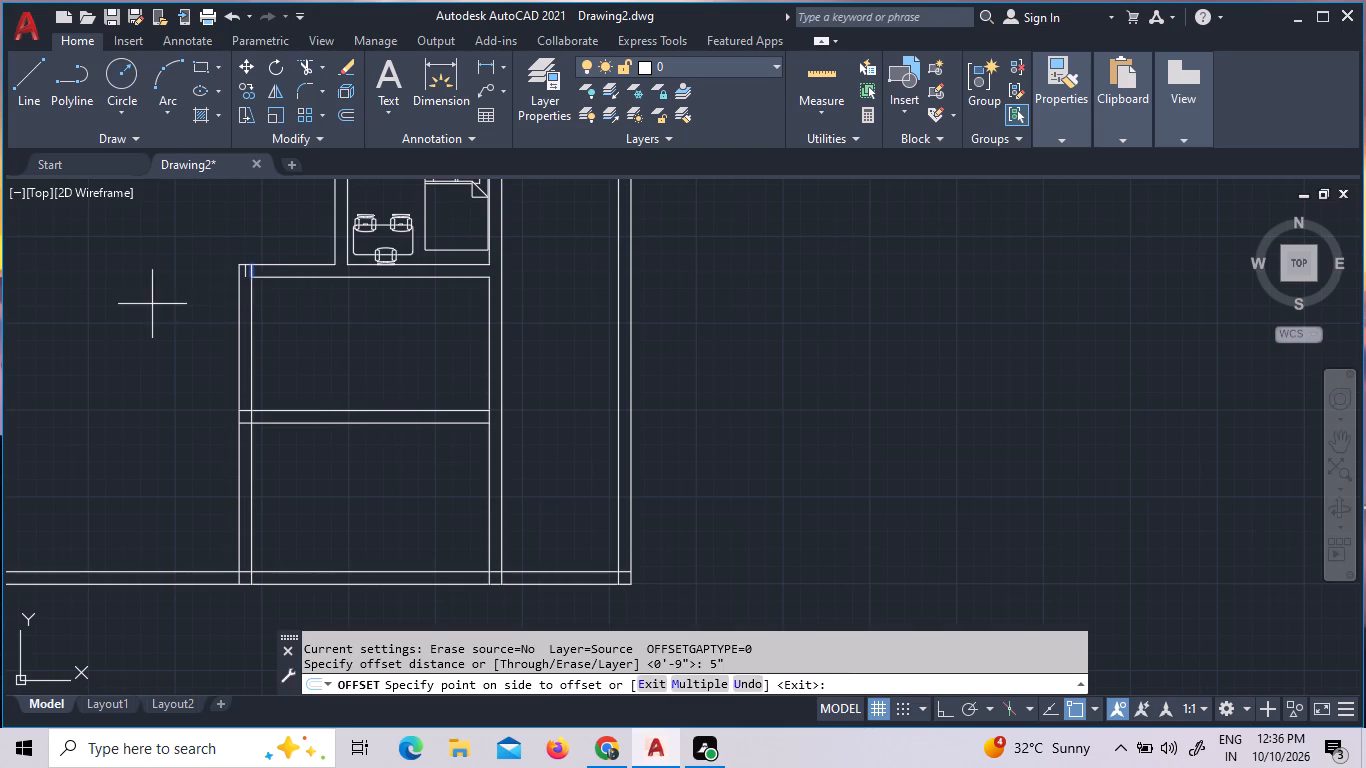
left_click(294, 320)
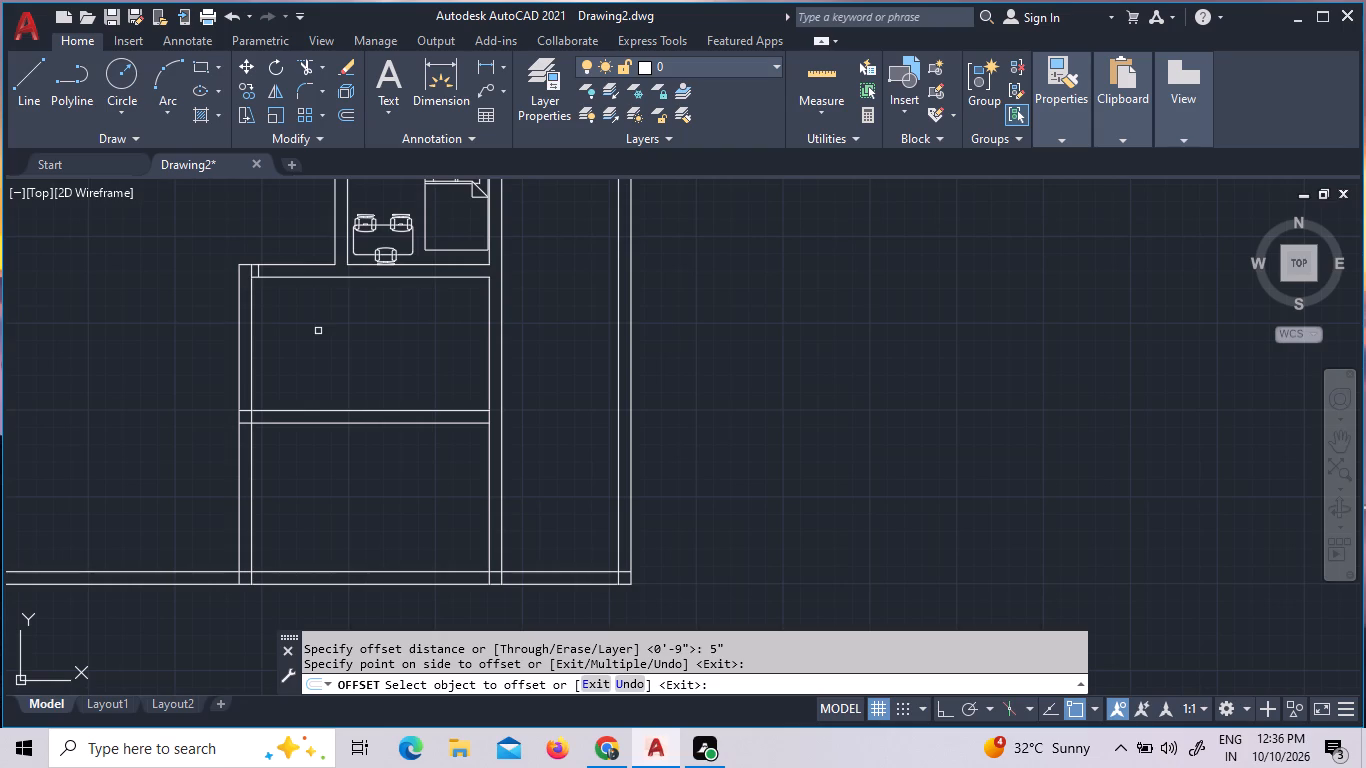
key("Escape")
Insert the architectural Door - Imperial block in the empty space east of the plan.
middle_click_drag(377, 356, 368, 465)
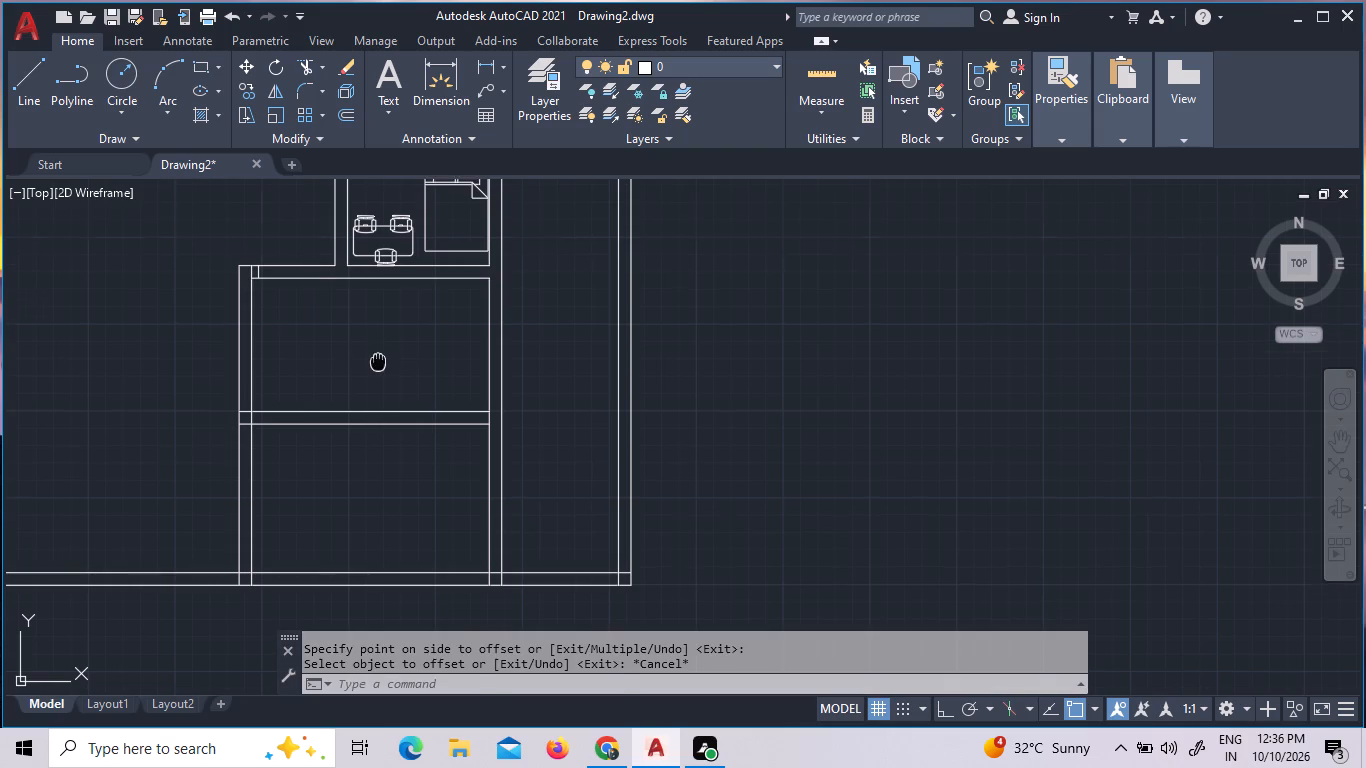
middle_click_drag(368, 465, 370, 505)
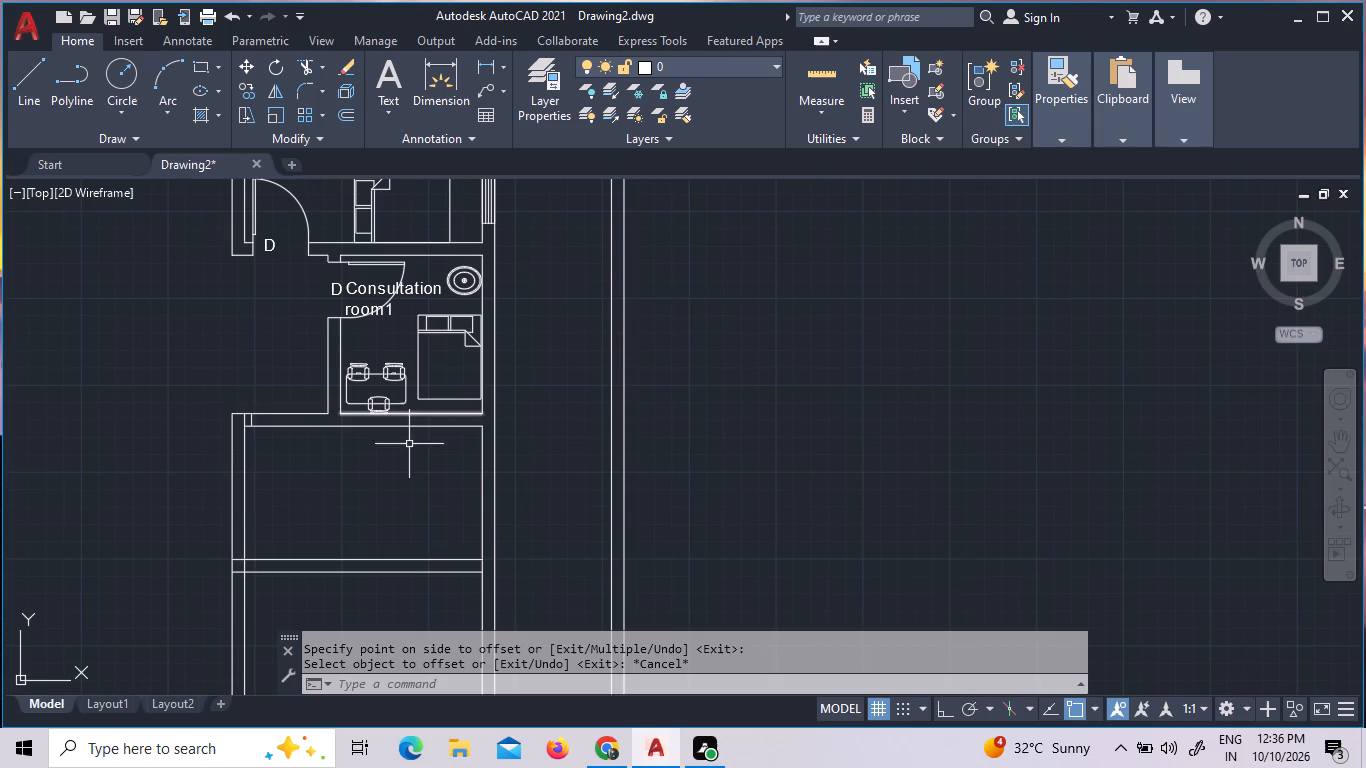
middle_click_drag(383, 490, 407, 445)
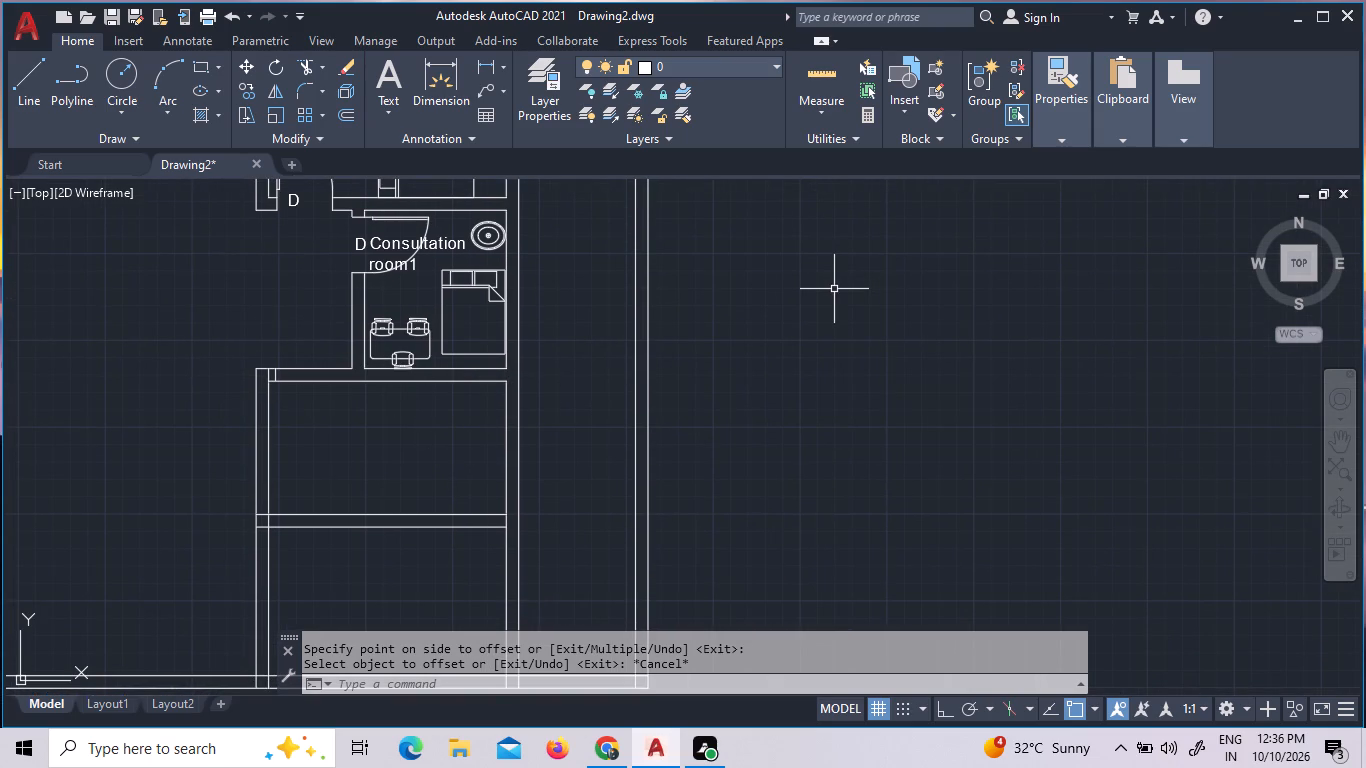
type("TP")
key("Return")
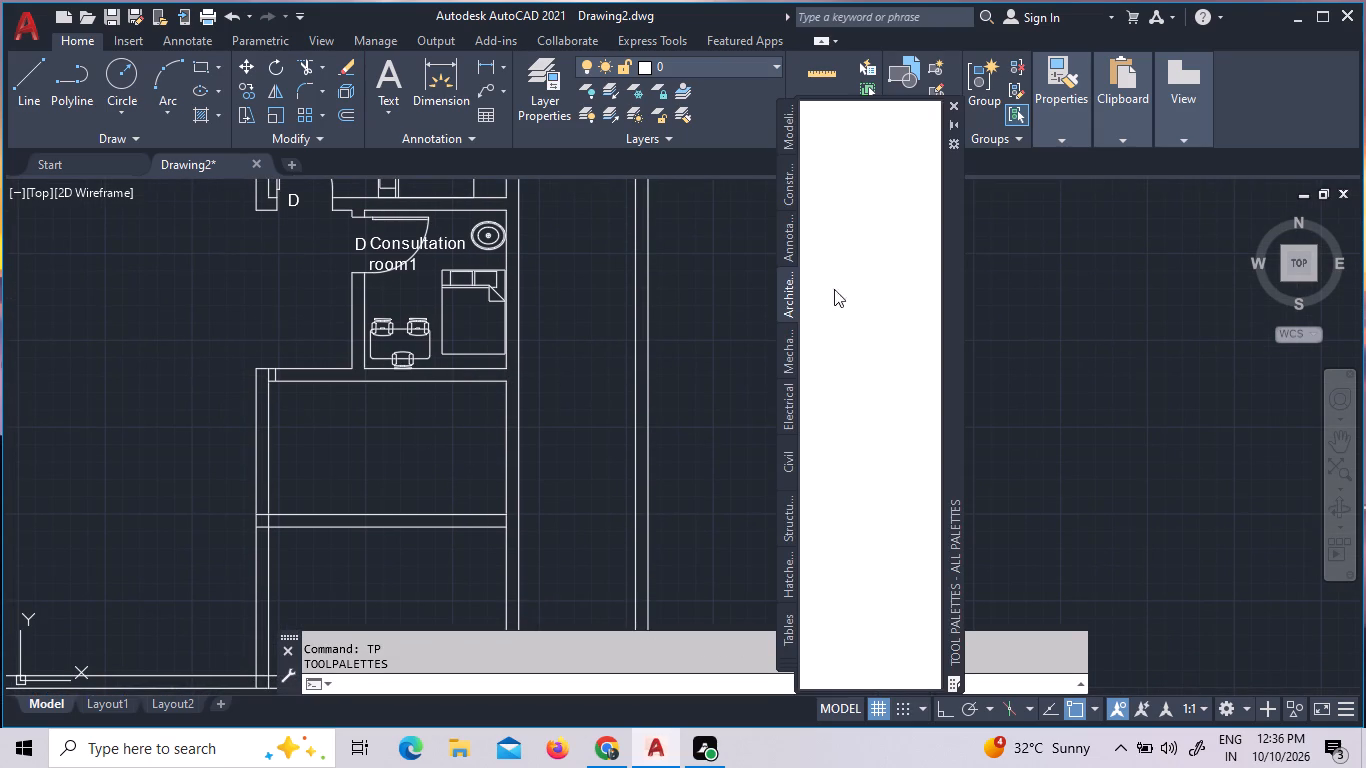
left_click_drag(854, 165, 1011, 528)
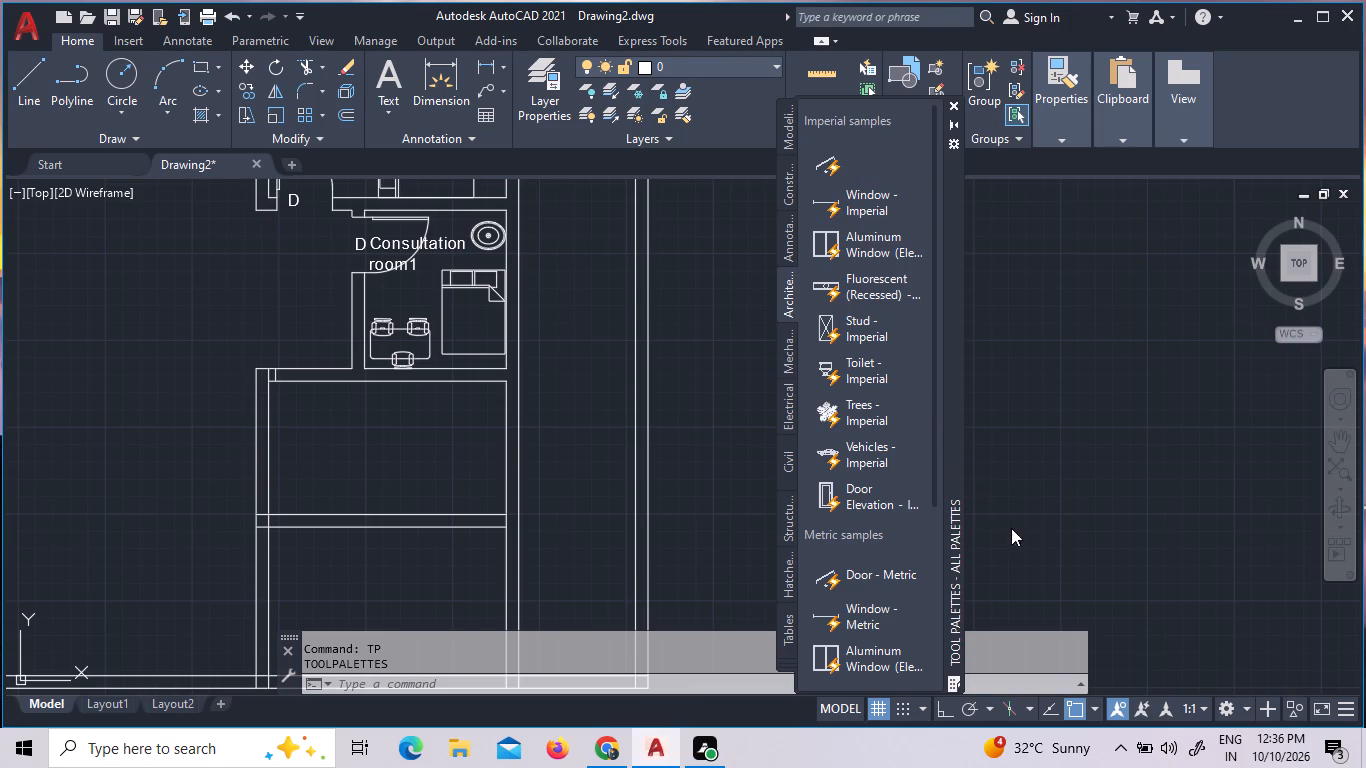
left_click_drag(1011, 528, 1040, 499)
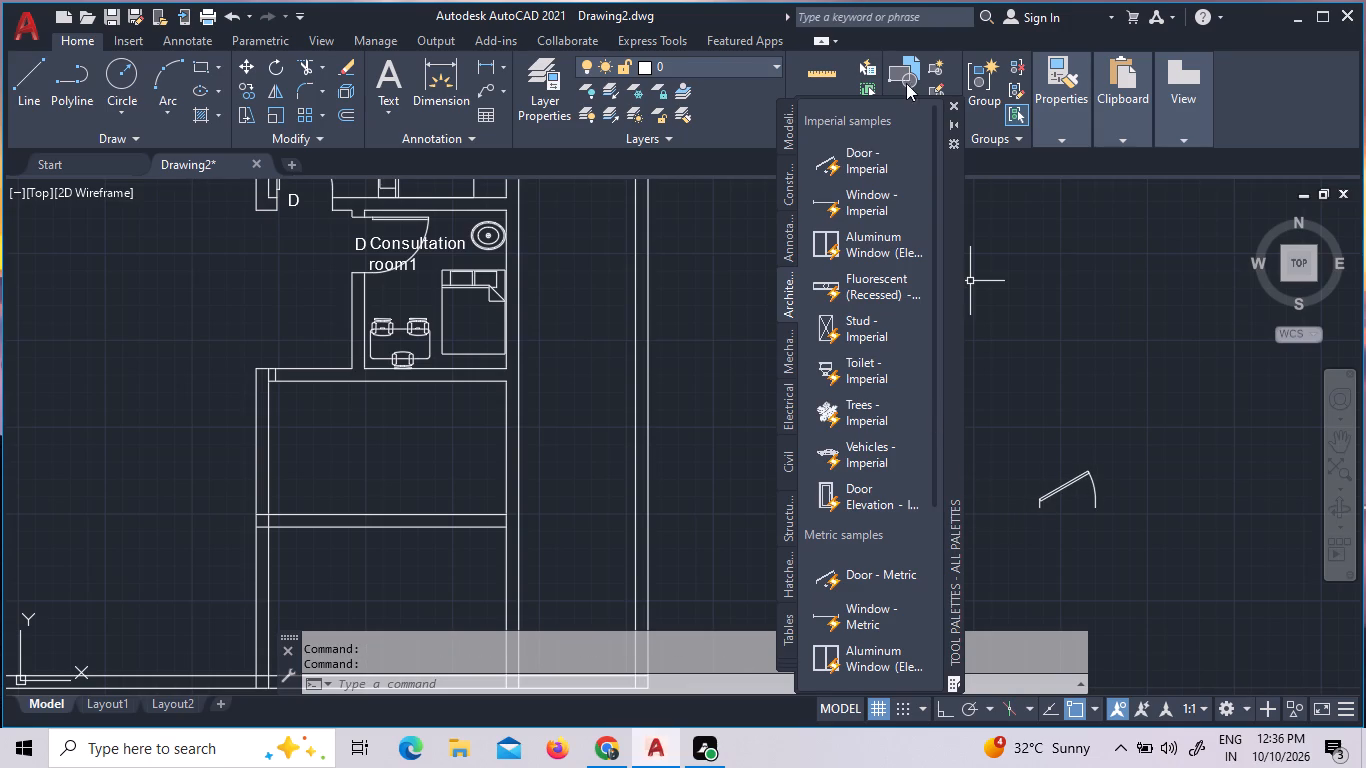
left_click(955, 105)
Set the new door to Open 90º and flip it so it swings downward.
left_click_drag(1109, 522, 1092, 513)
left_click(1016, 455)
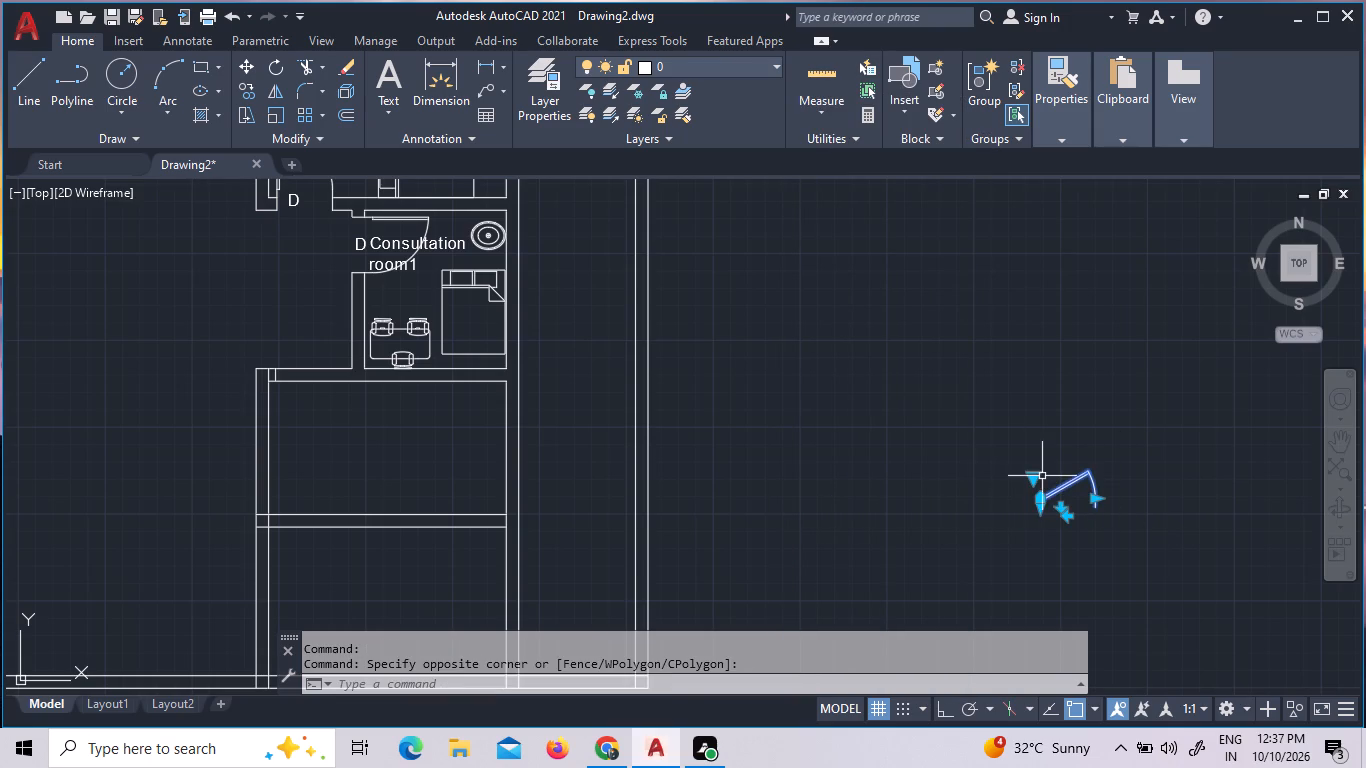
left_click(1029, 480)
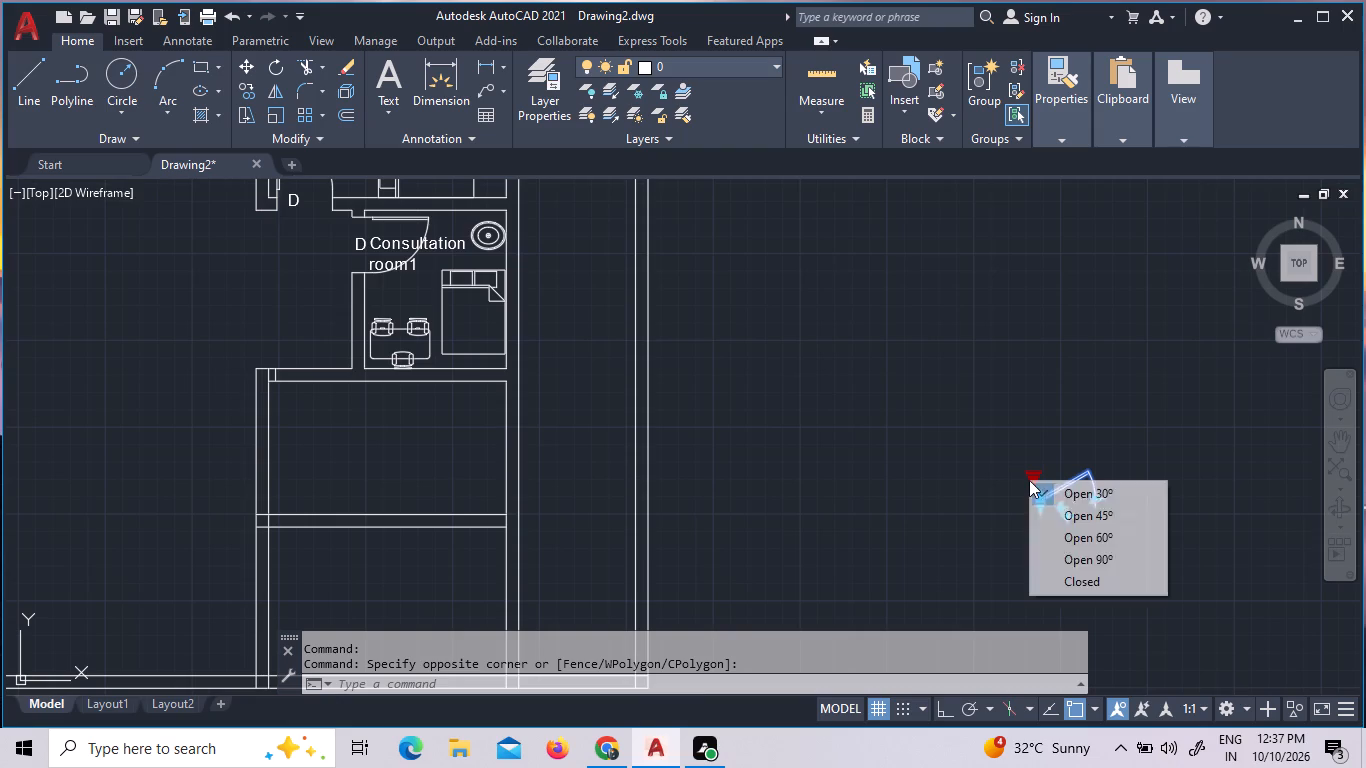
left_click(1067, 556)
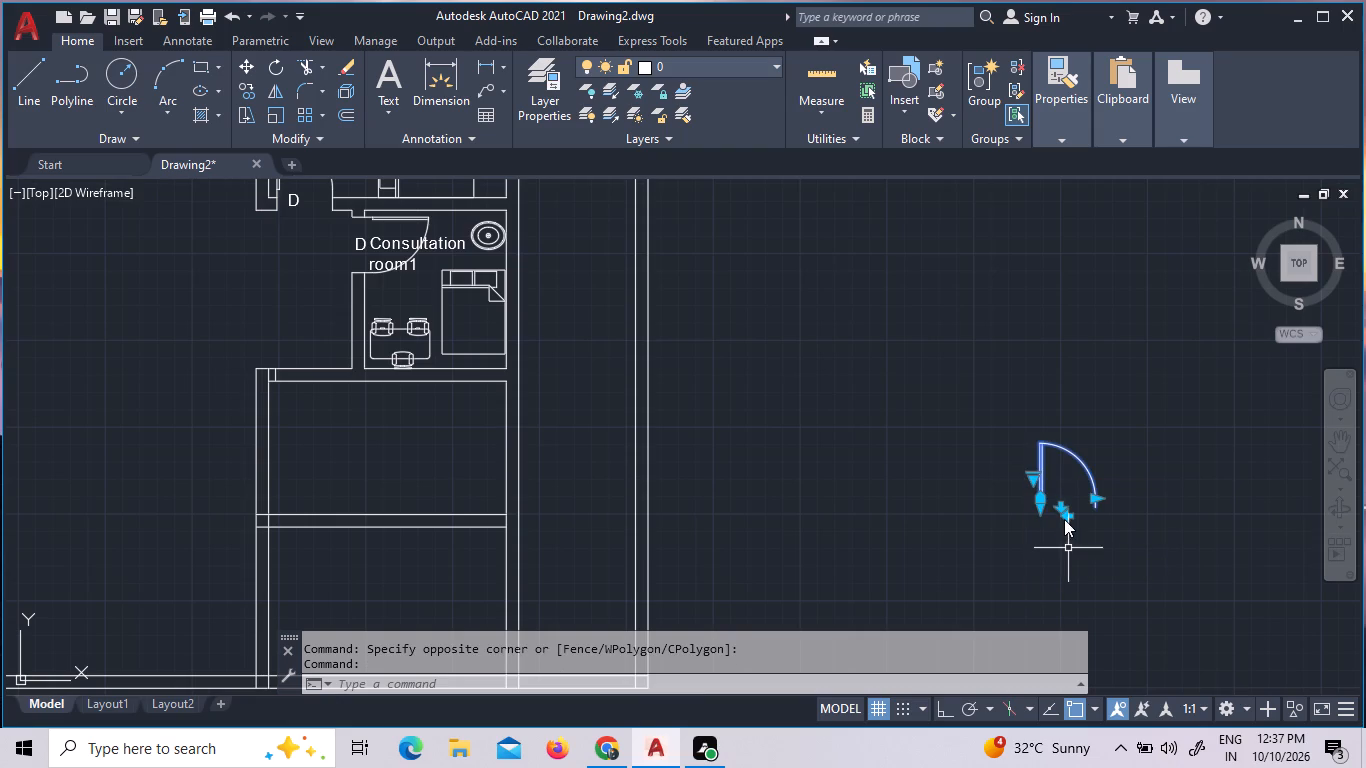
left_click(1060, 508)
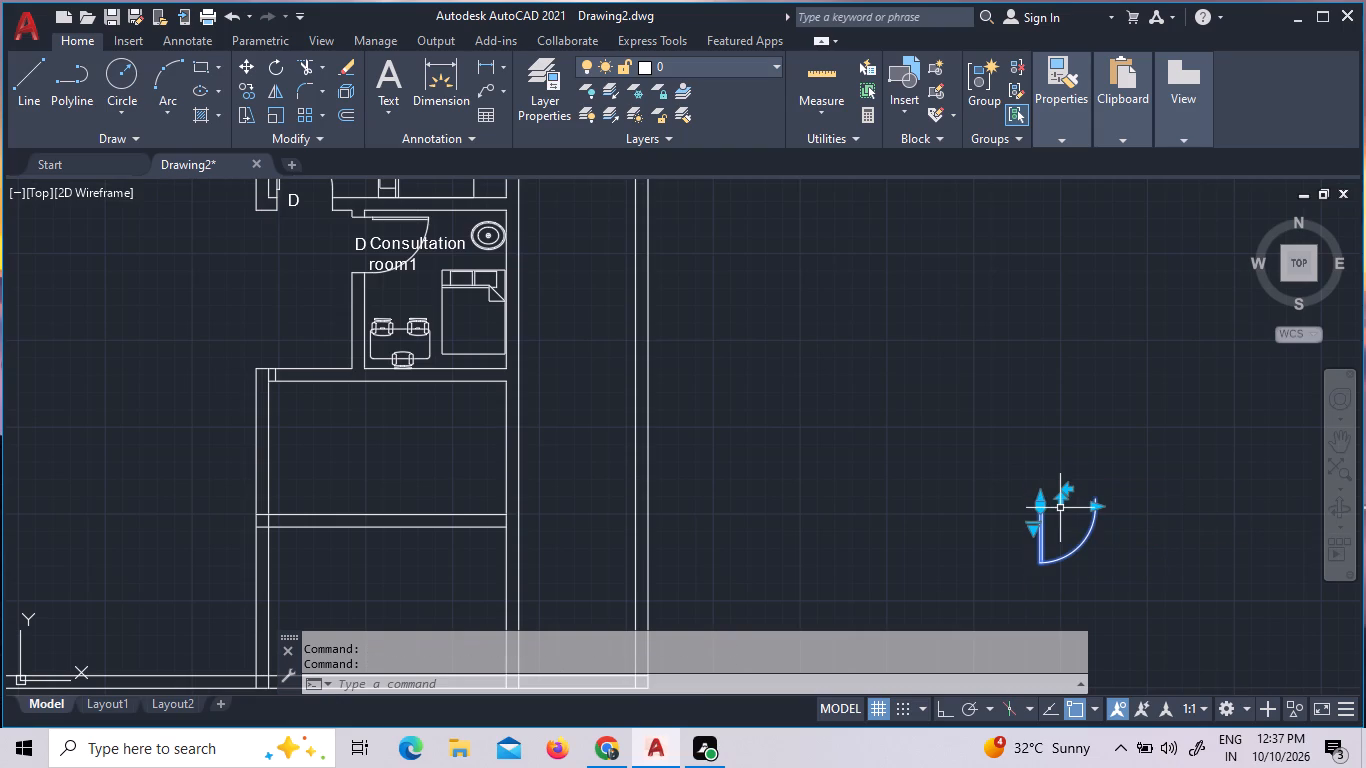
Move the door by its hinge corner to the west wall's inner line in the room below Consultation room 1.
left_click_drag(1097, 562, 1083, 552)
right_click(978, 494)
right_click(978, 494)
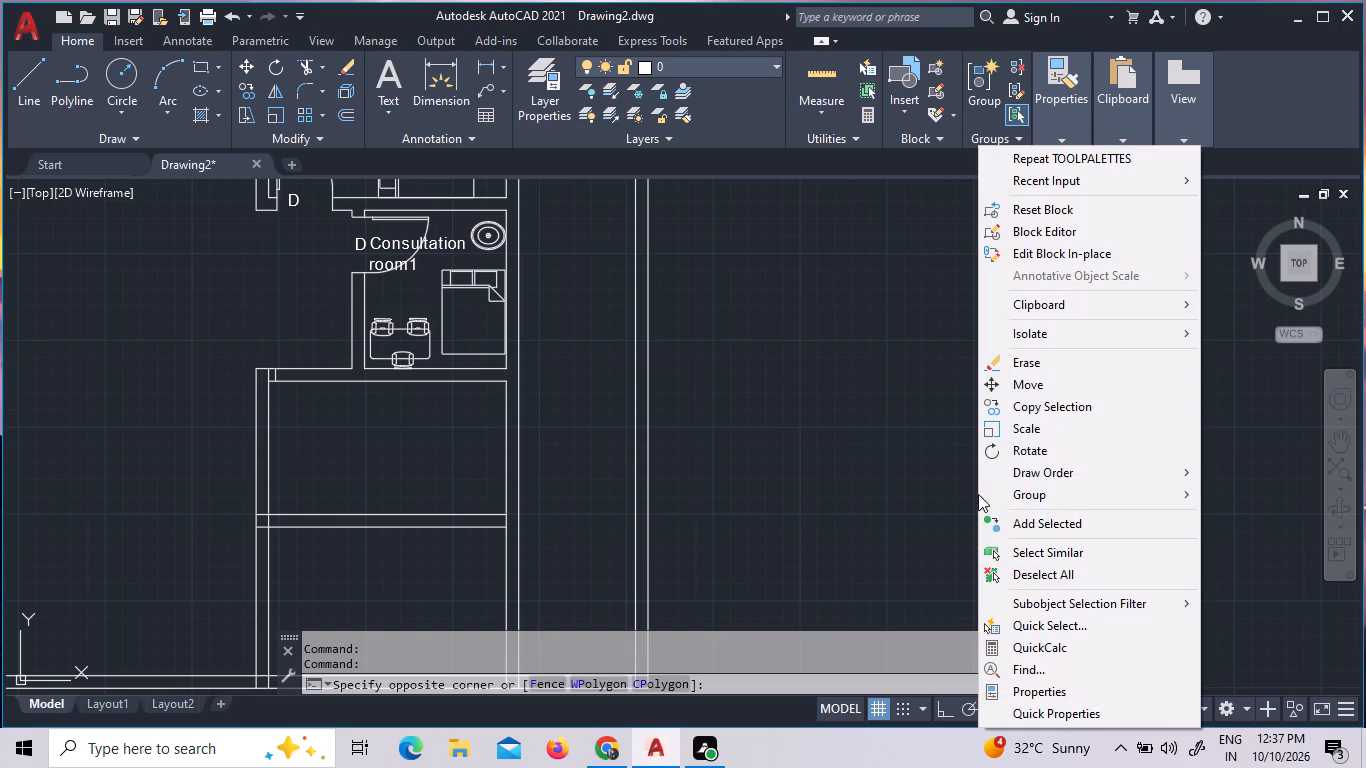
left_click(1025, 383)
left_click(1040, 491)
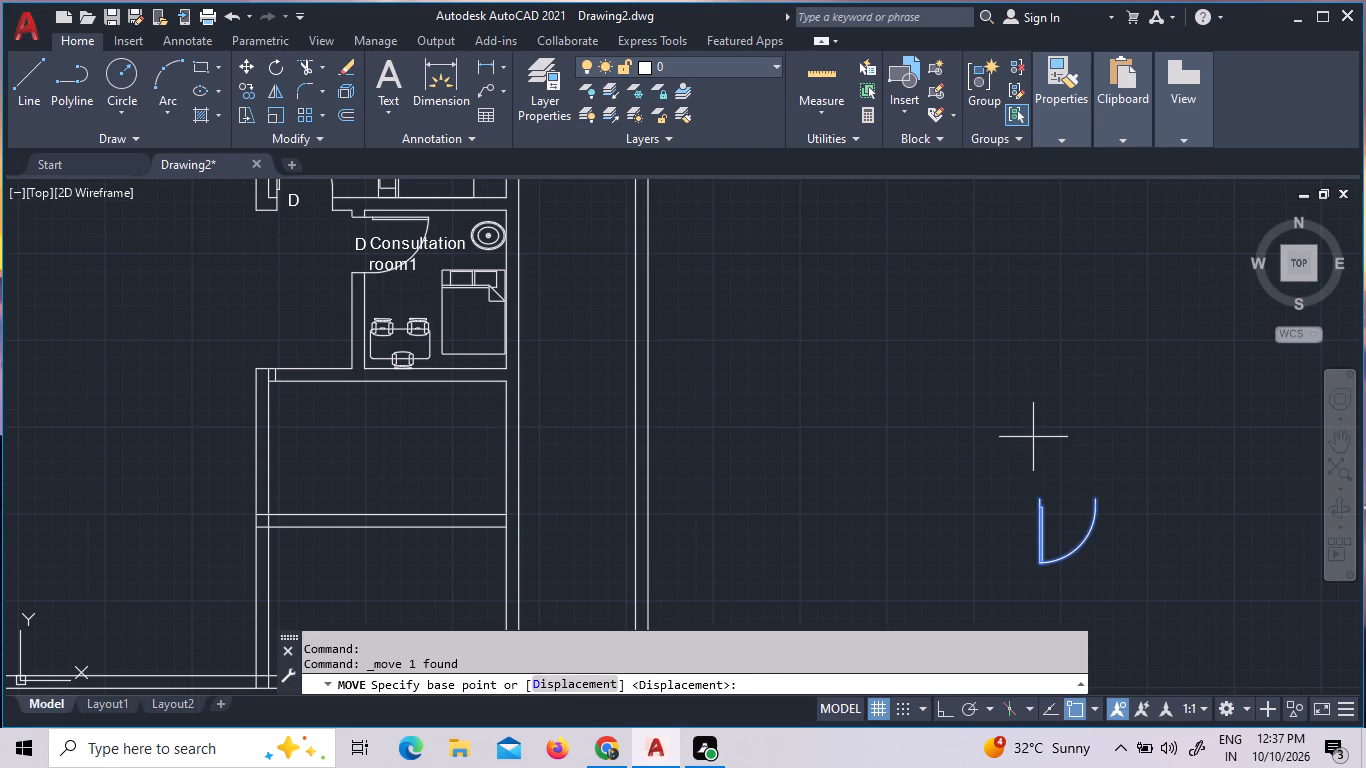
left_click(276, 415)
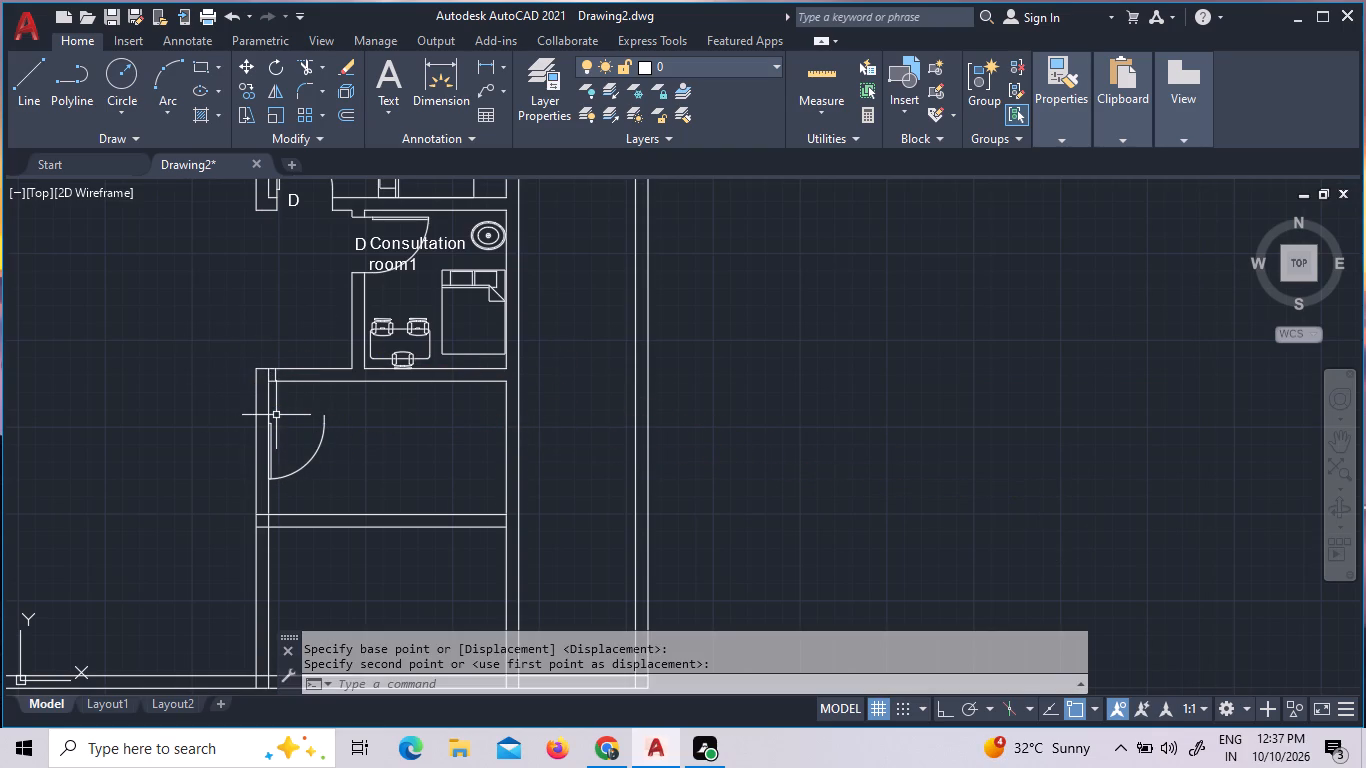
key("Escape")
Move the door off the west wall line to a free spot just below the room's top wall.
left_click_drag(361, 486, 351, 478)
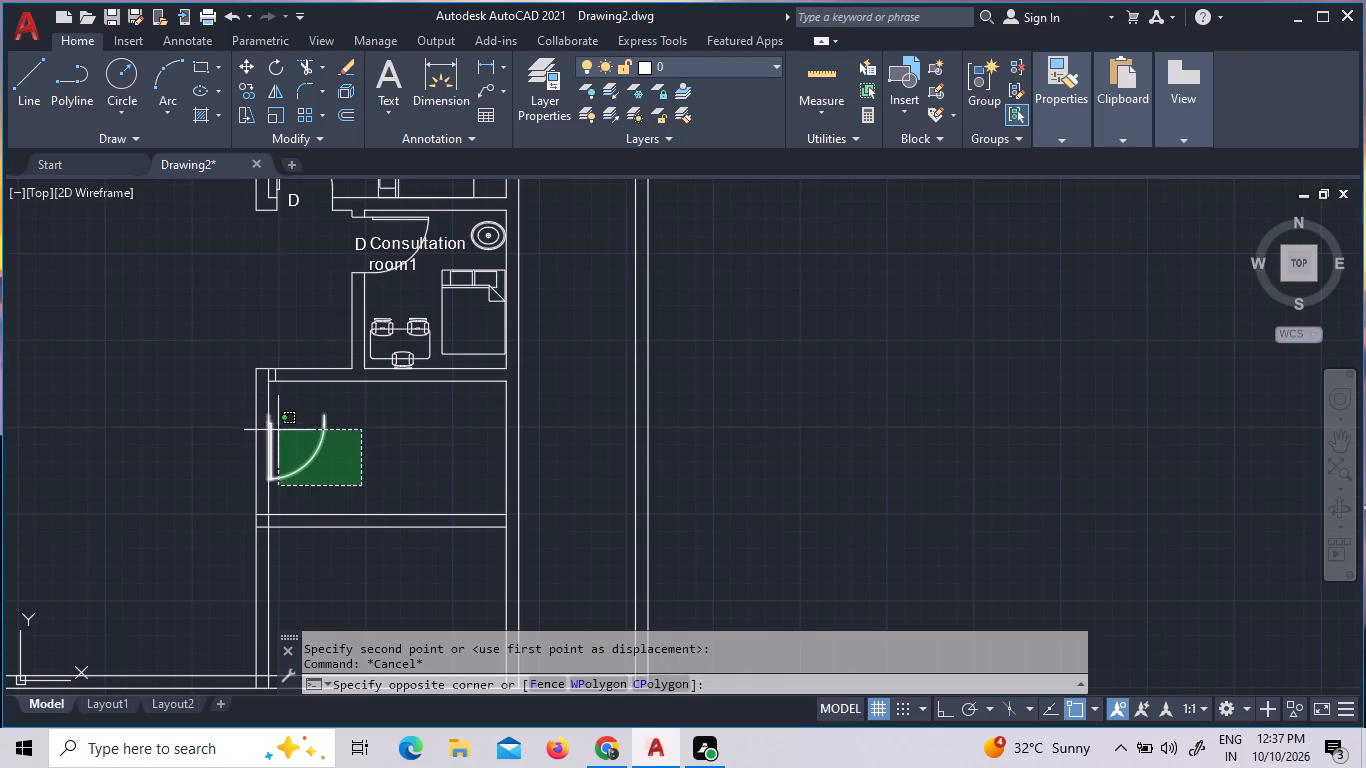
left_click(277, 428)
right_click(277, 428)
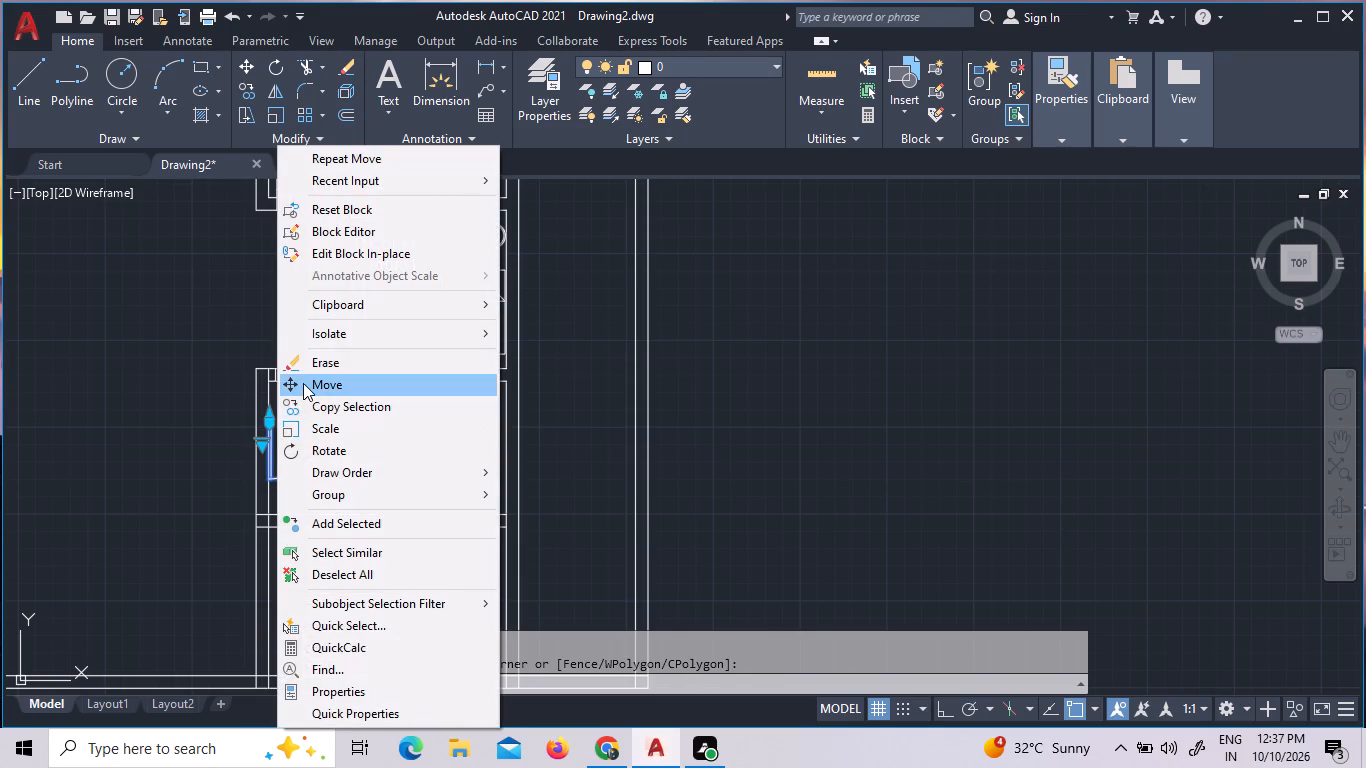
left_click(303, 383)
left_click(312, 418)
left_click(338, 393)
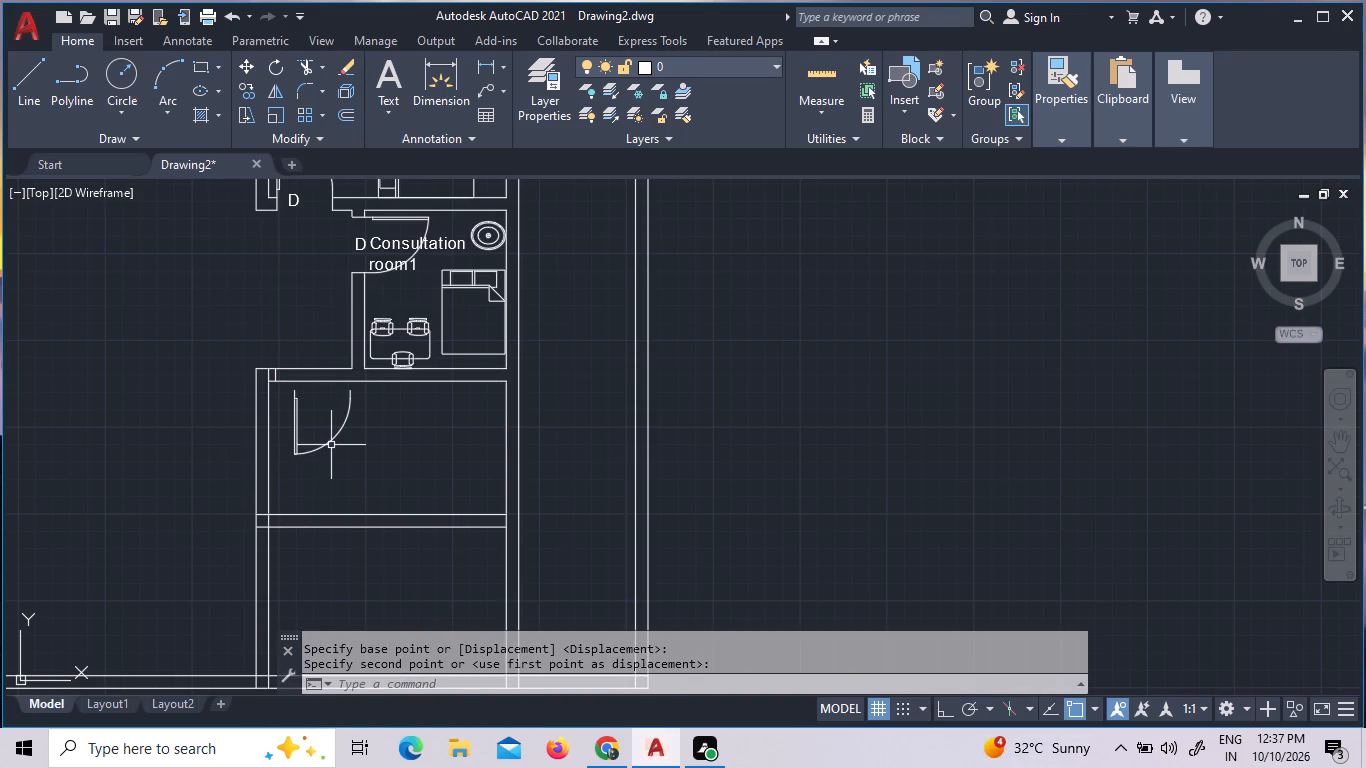
Move the door by its hinge corner to the lower end of the offset jamb line in the top wall.
left_click_drag(348, 455, 352, 436)
left_click(295, 403)
right_click(295, 403)
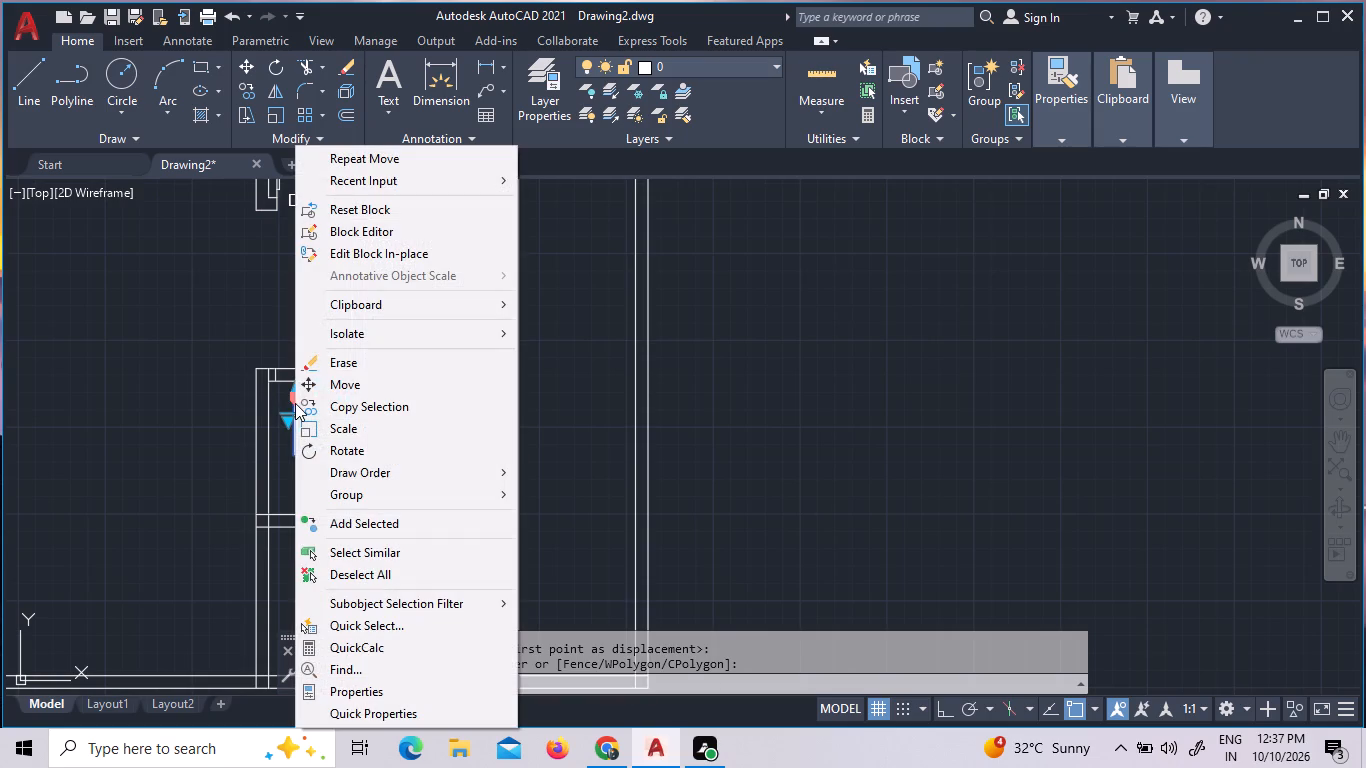
left_click(325, 381)
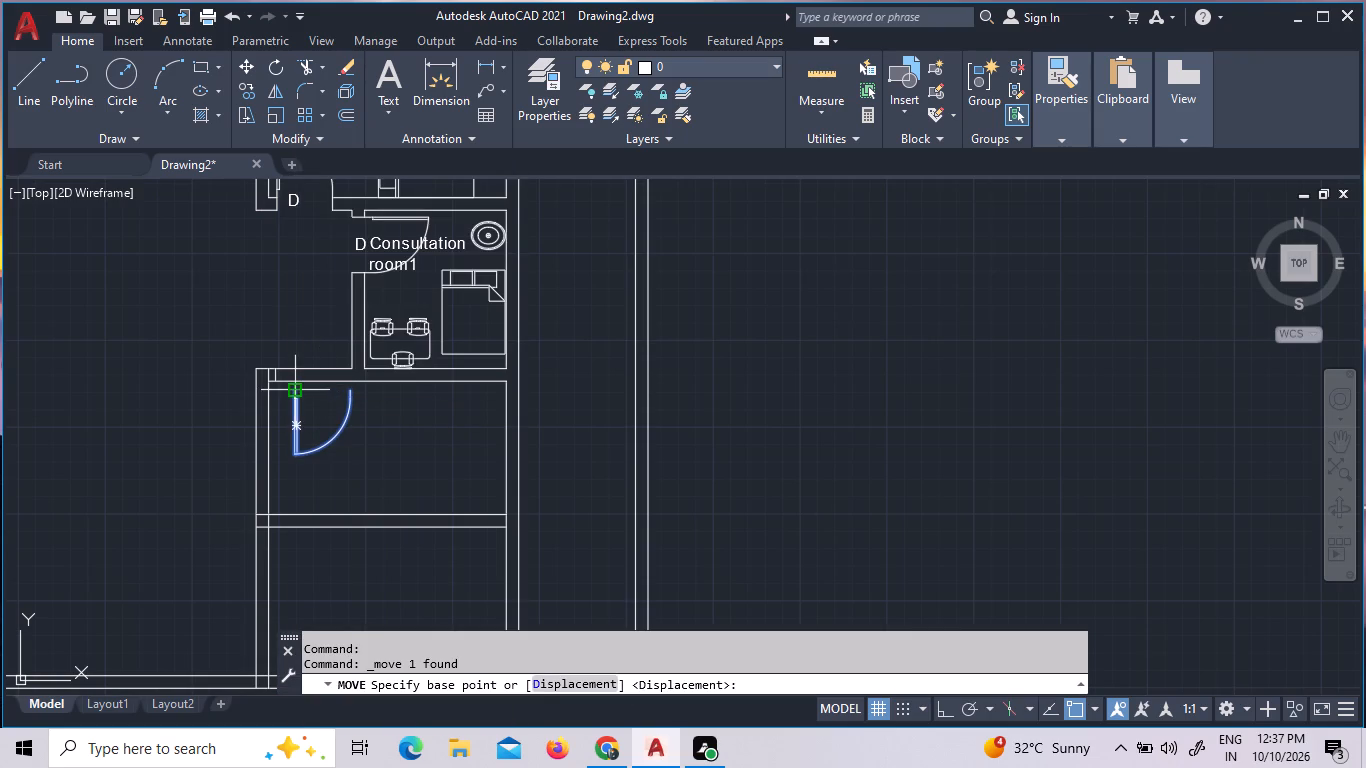
left_click(293, 391)
left_click(278, 381)
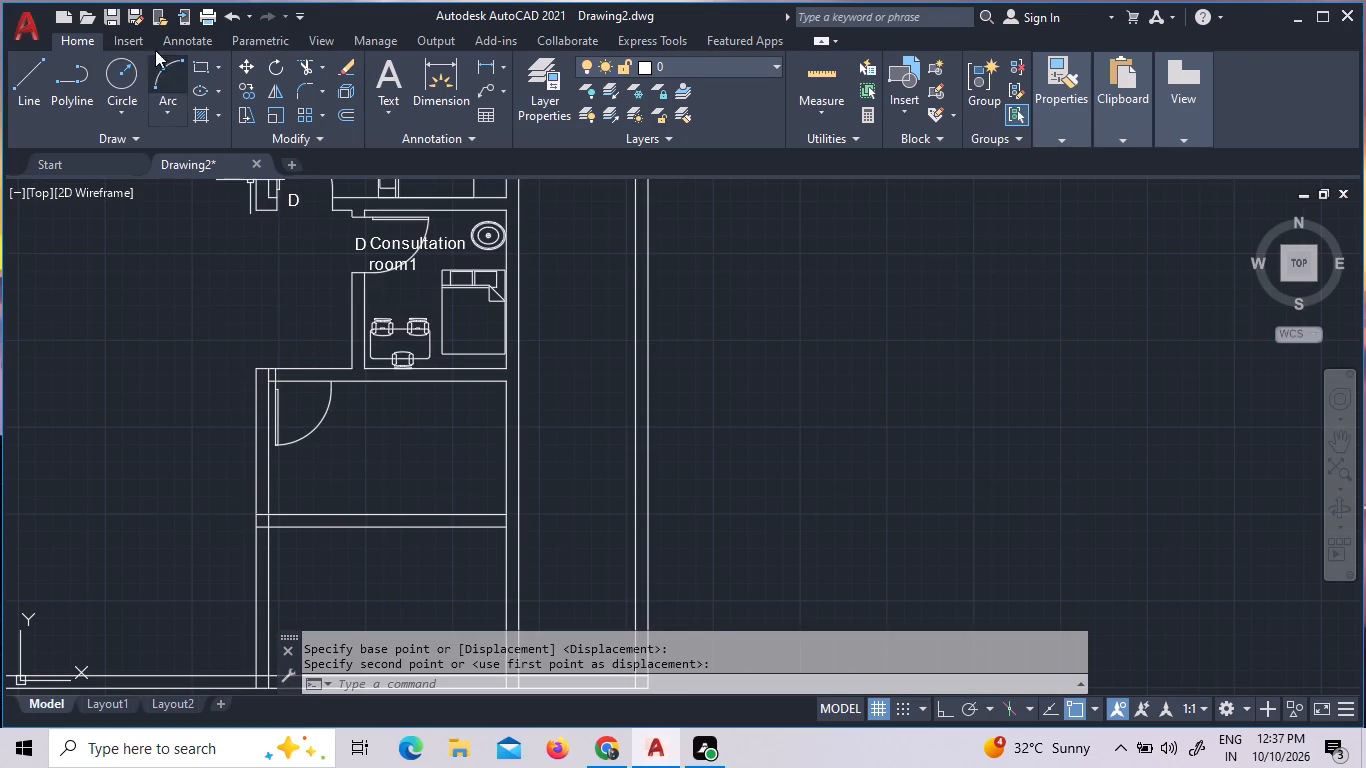
Draw a short vertical jamb line across the top wall at the end of the door's swing arc.
left_click(21, 75)
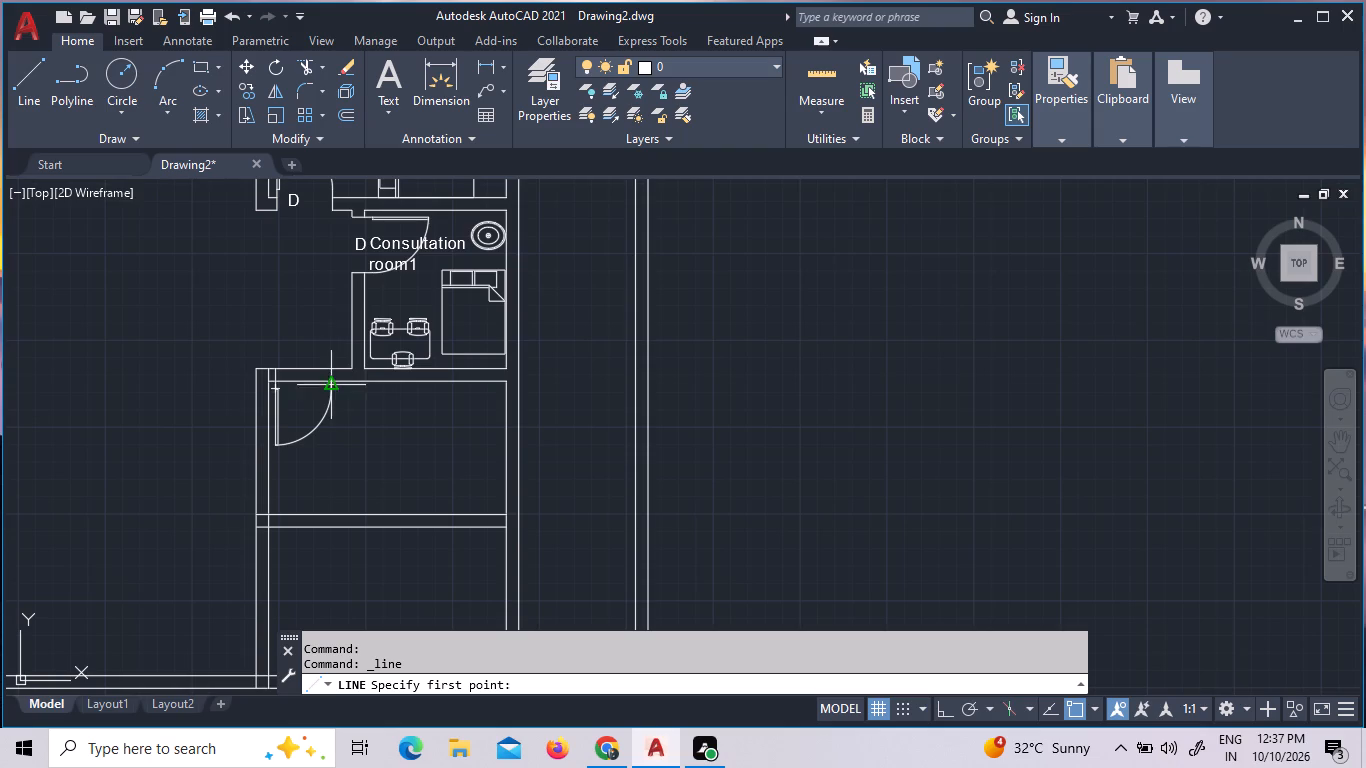
left_click(330, 381)
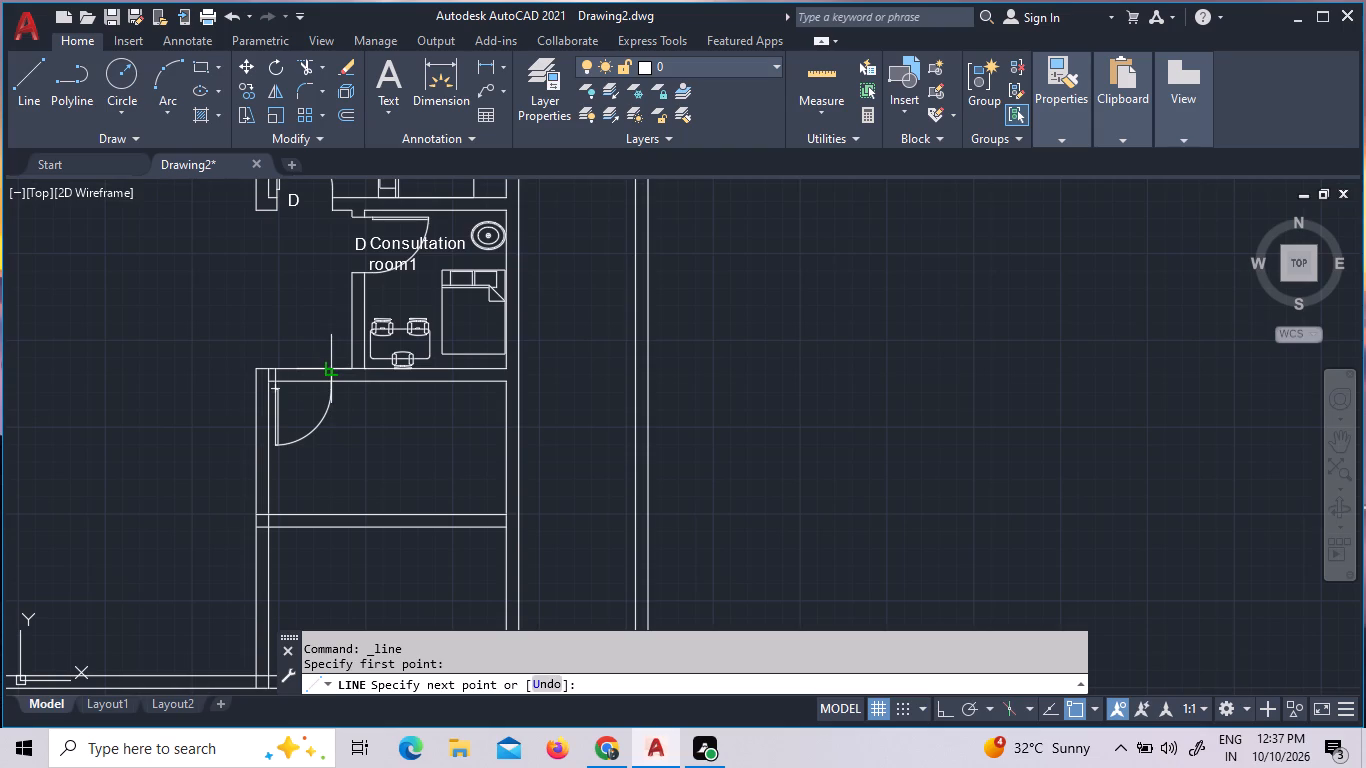
left_click(330, 363)
key("Escape")
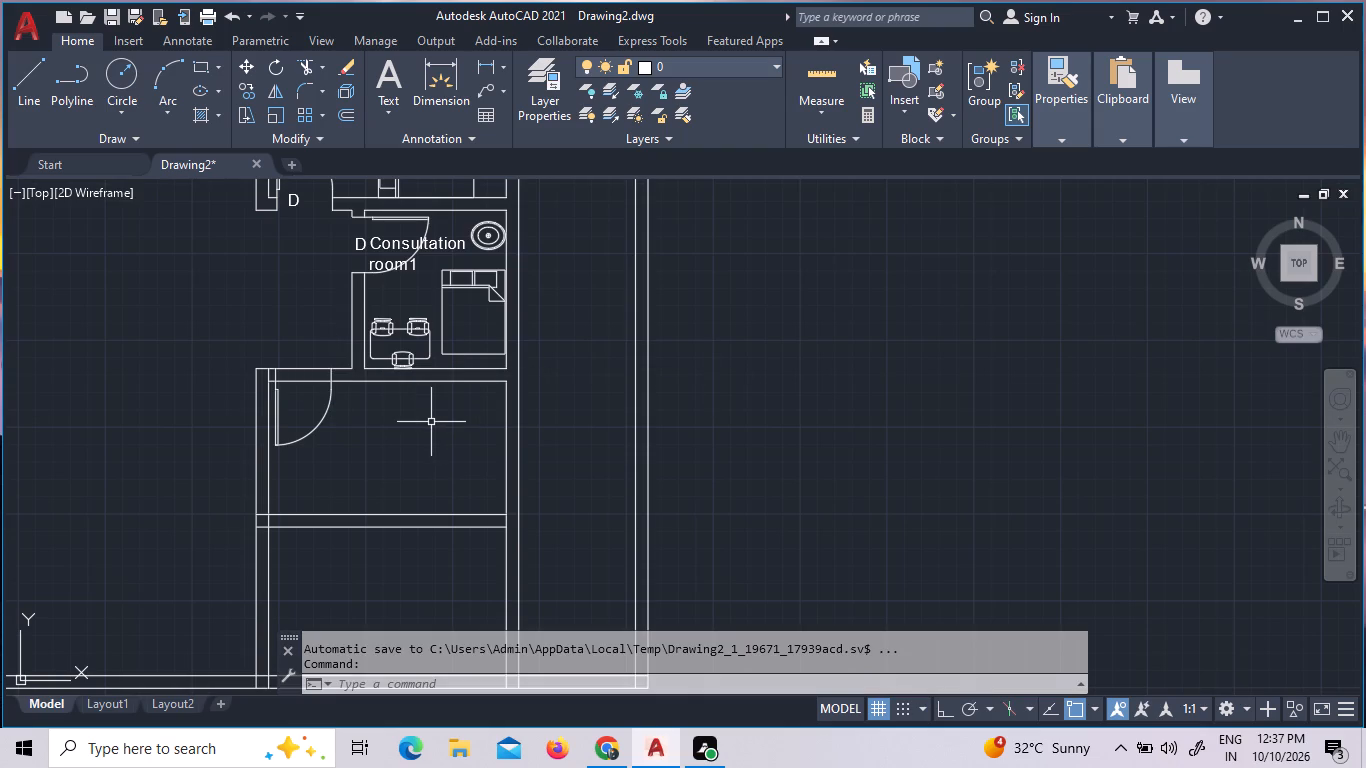
Trim both top wall lines between the two jamb lines to open the doorway.
type("TR")
key("space")
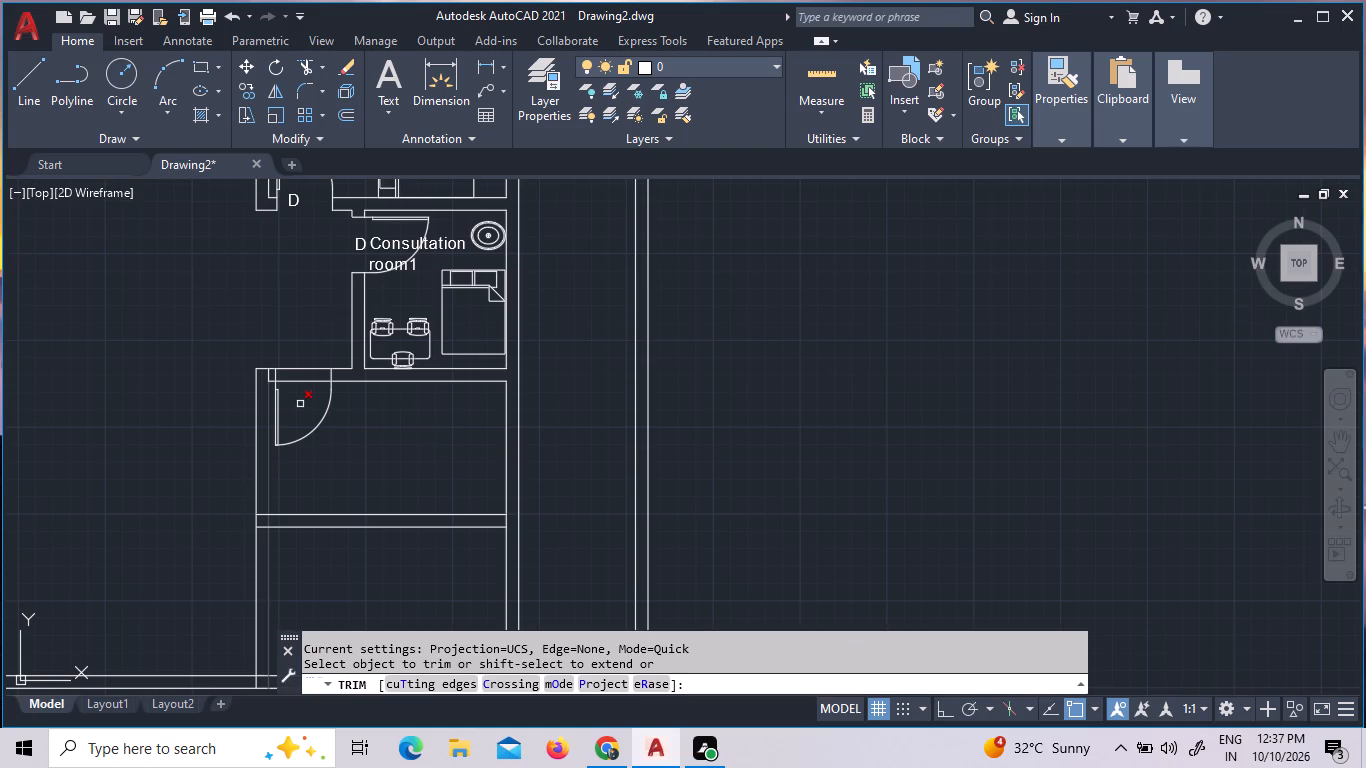
left_click(307, 403)
left_click(305, 335)
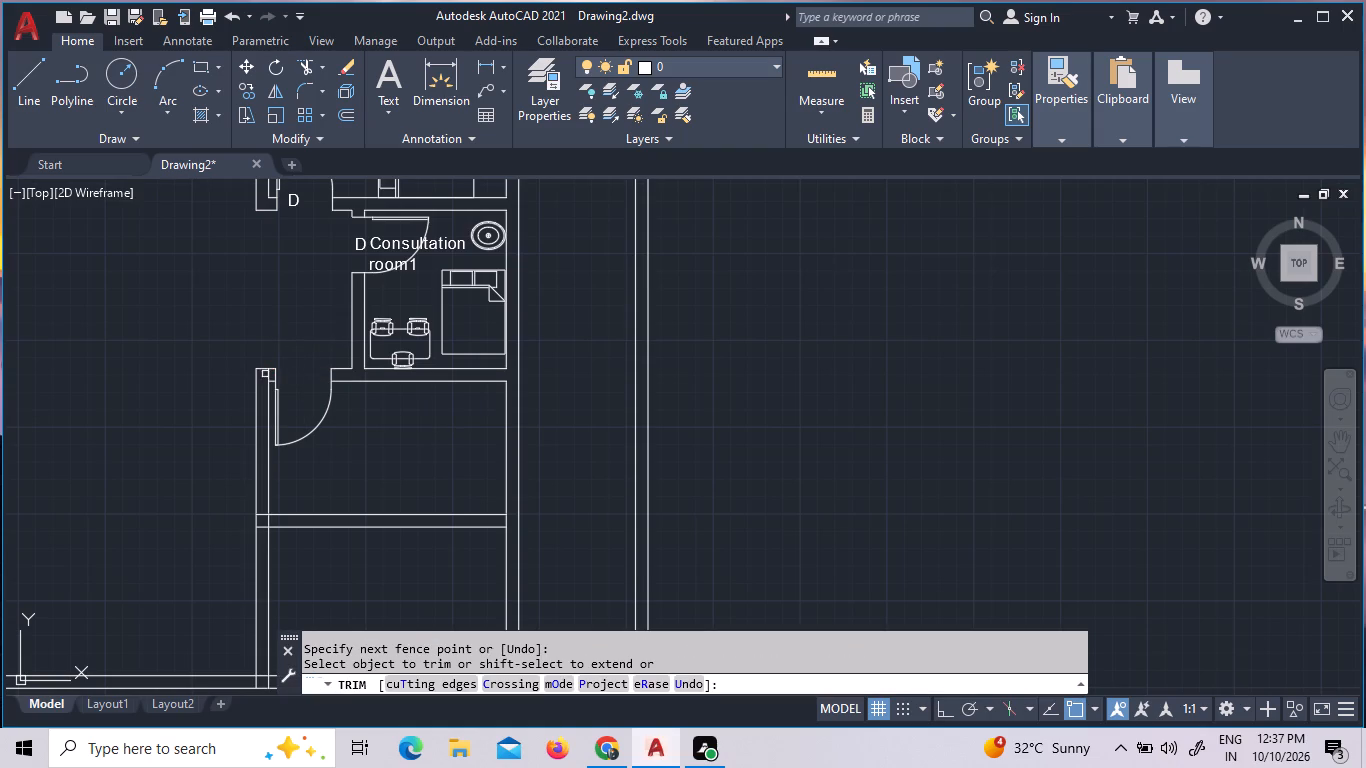
Trim the leftover line stubs in the west wall at the top corner and at the partition junction.
left_click(268, 374)
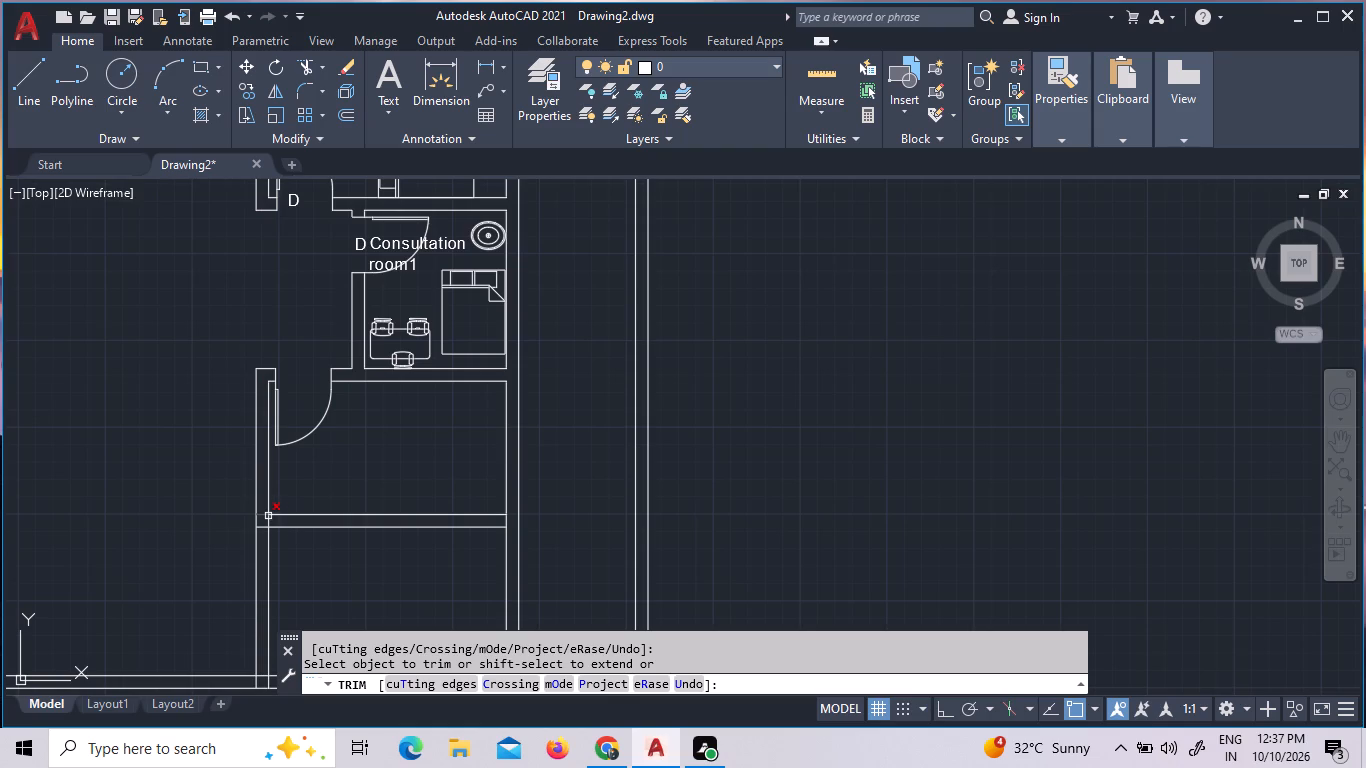
left_click(267, 514)
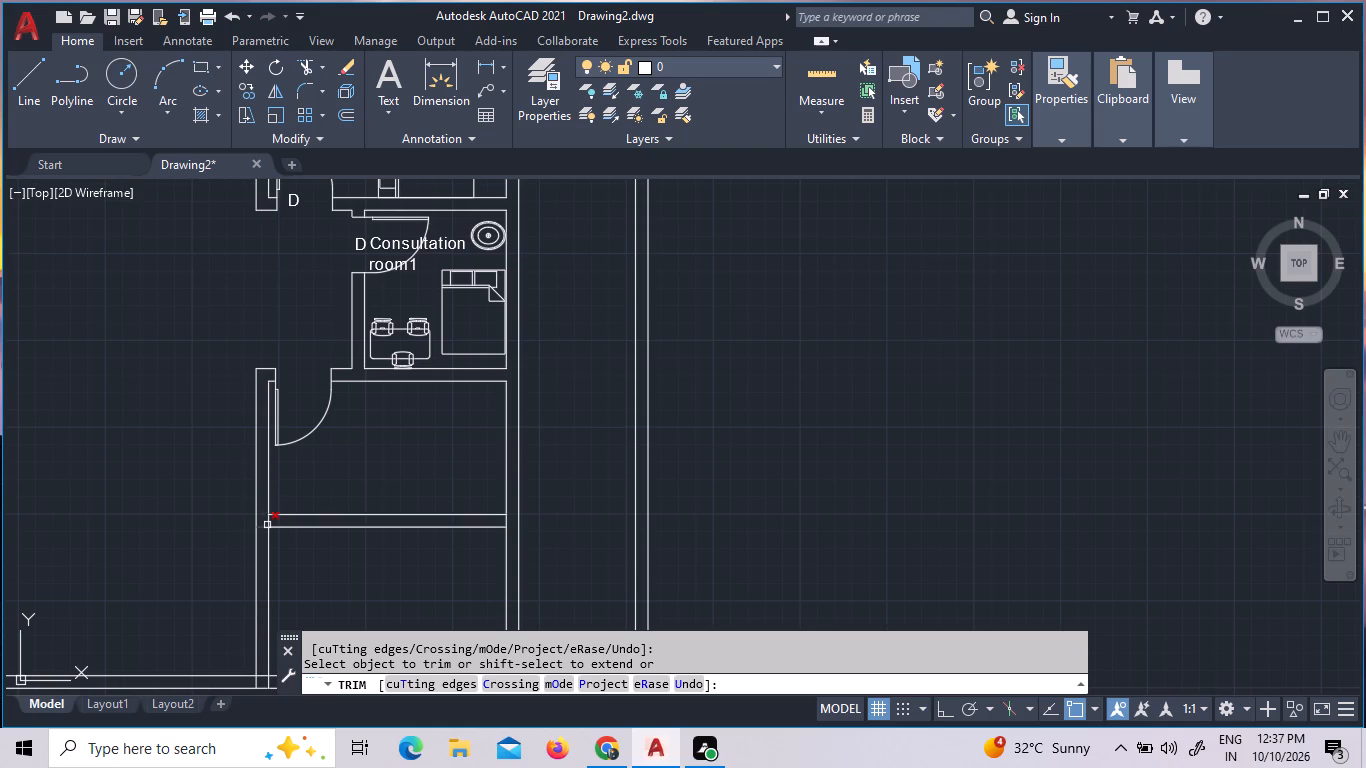
left_click(269, 520)
Trim both west wall lines below the new room, plus the leftover stubs at the east wall junction and in the south wall.
left_click(305, 561)
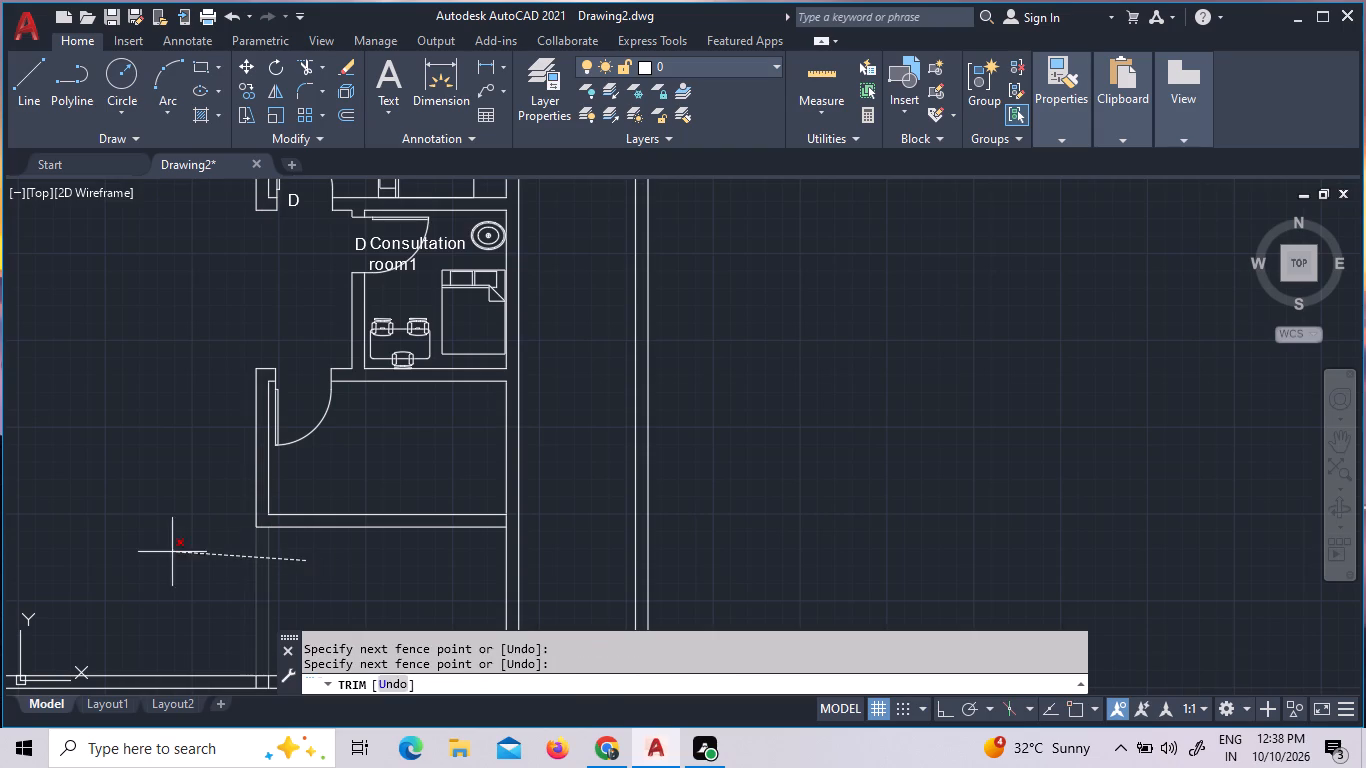
left_click(172, 552)
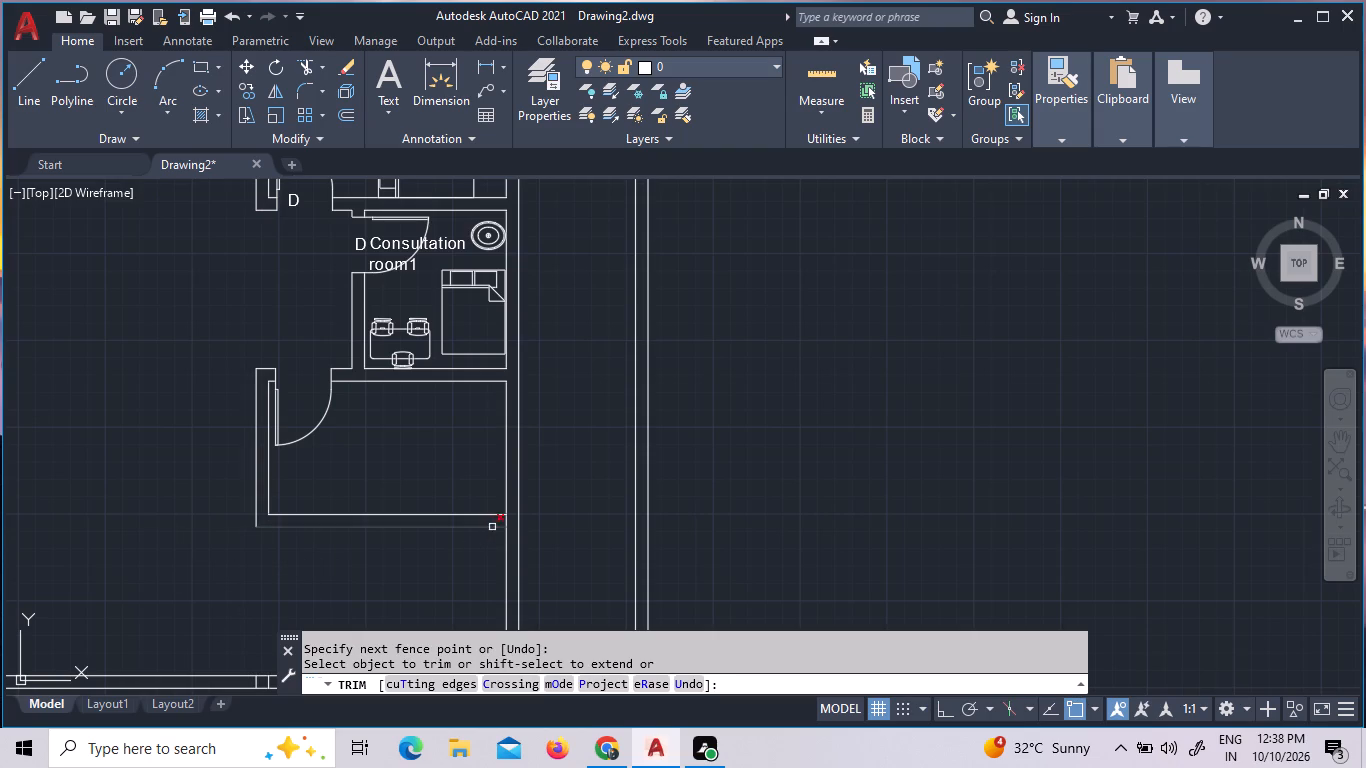
left_click(503, 522)
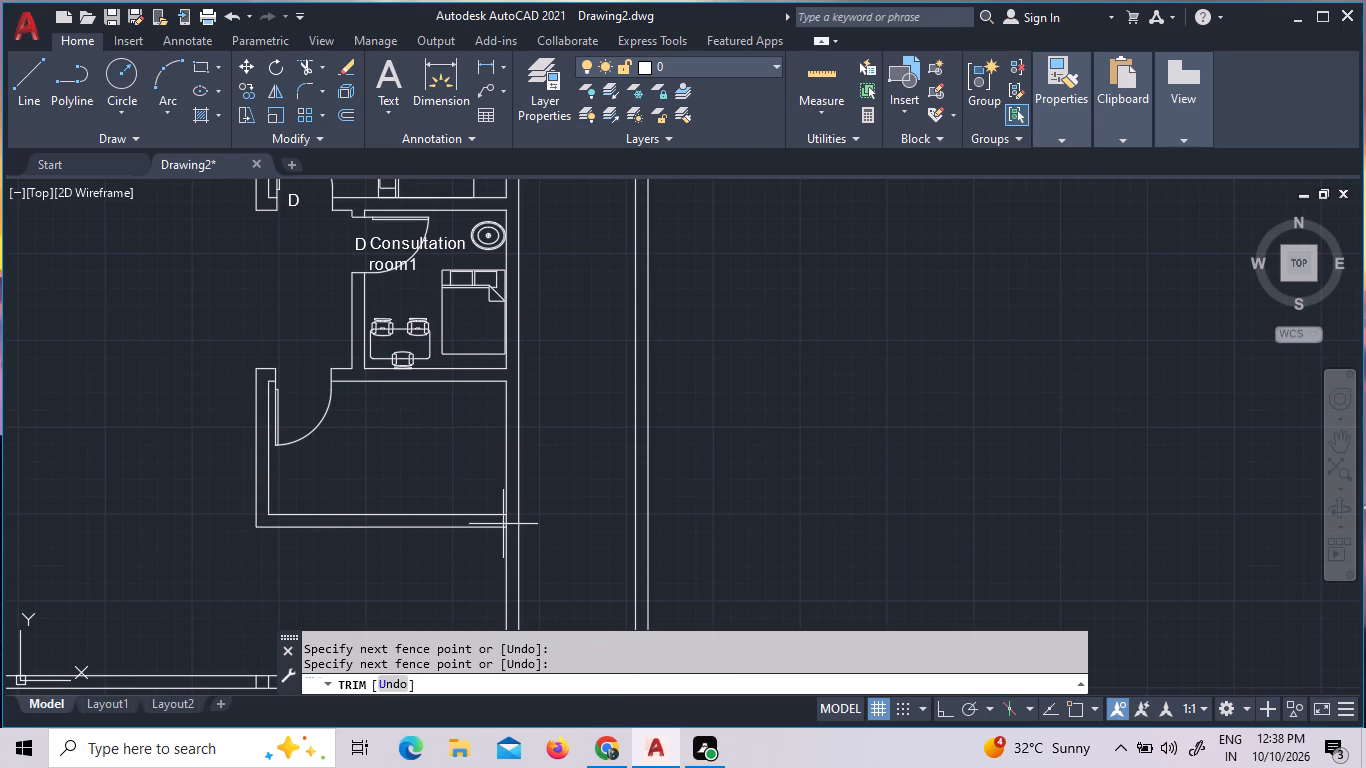
left_click(509, 524)
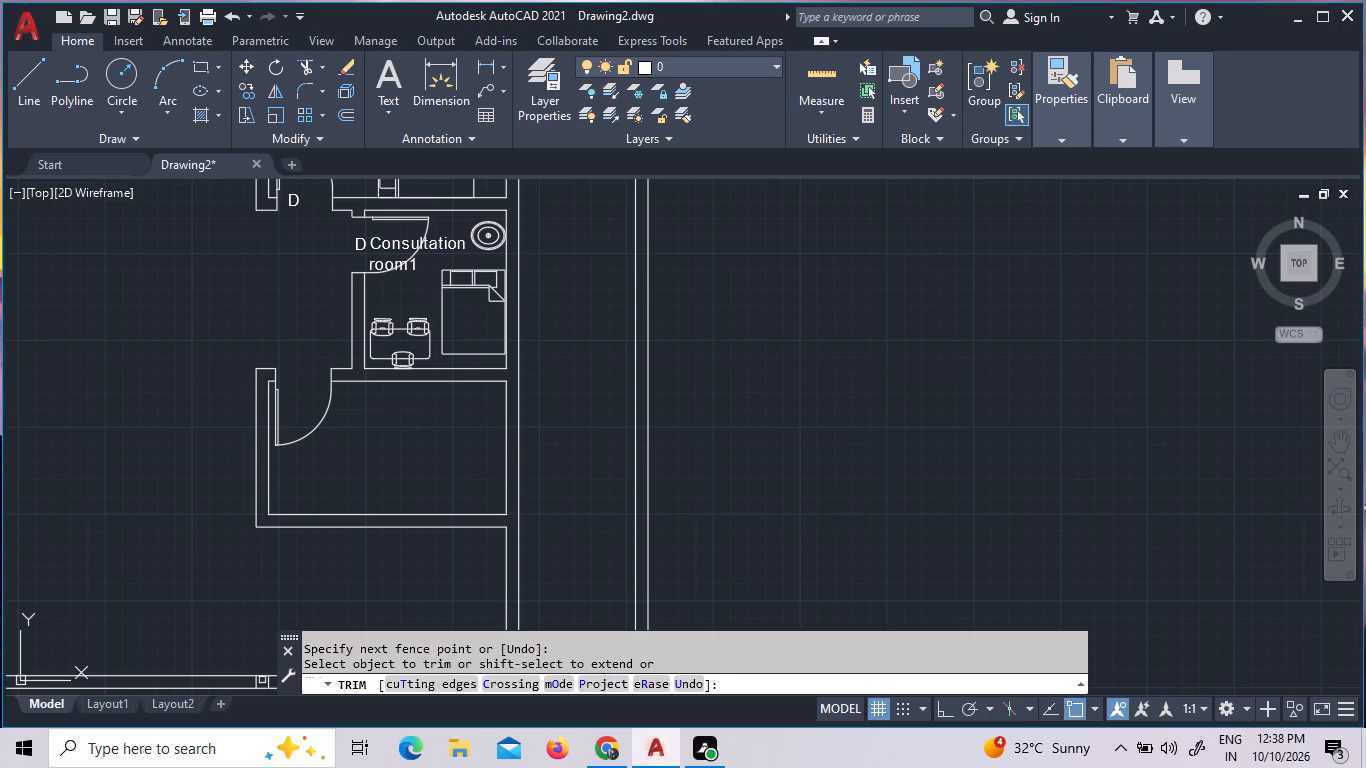
left_click(254, 679)
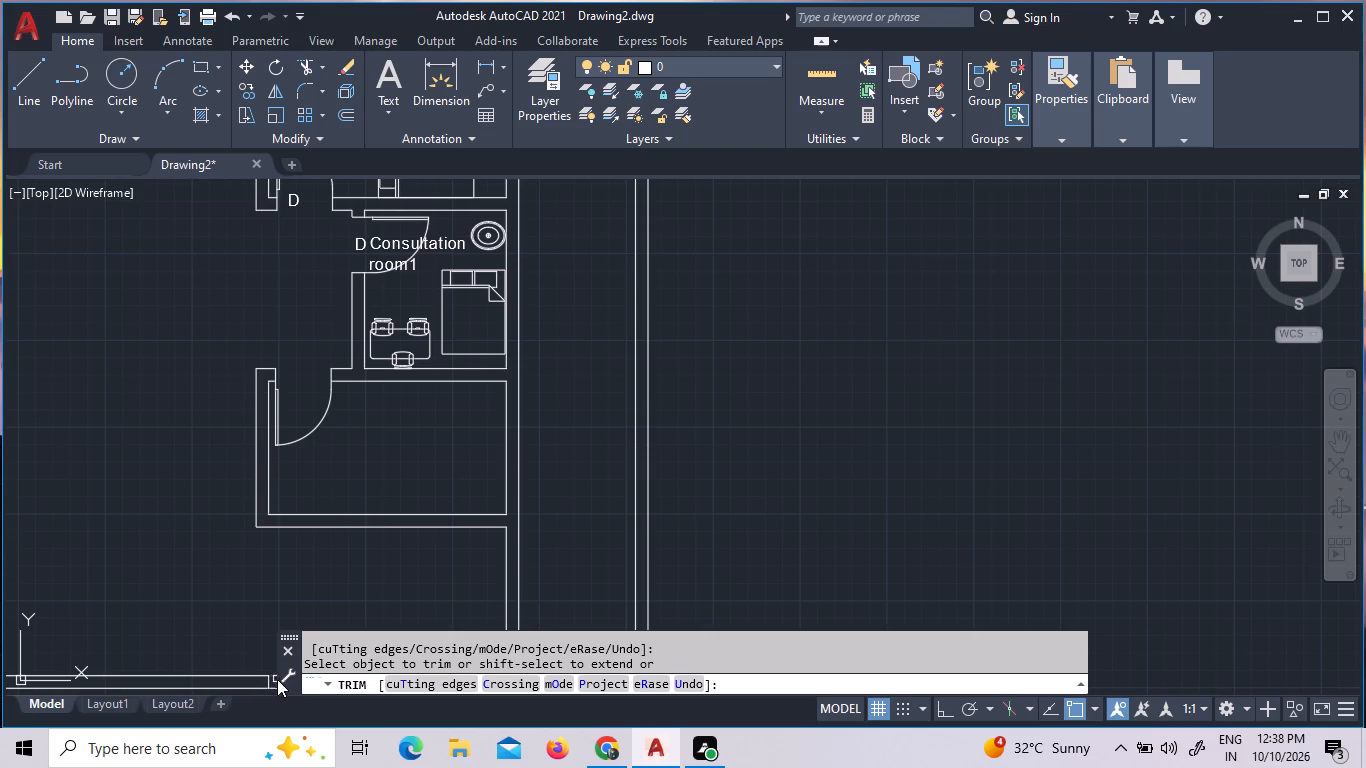
left_click(270, 682)
key("Escape")
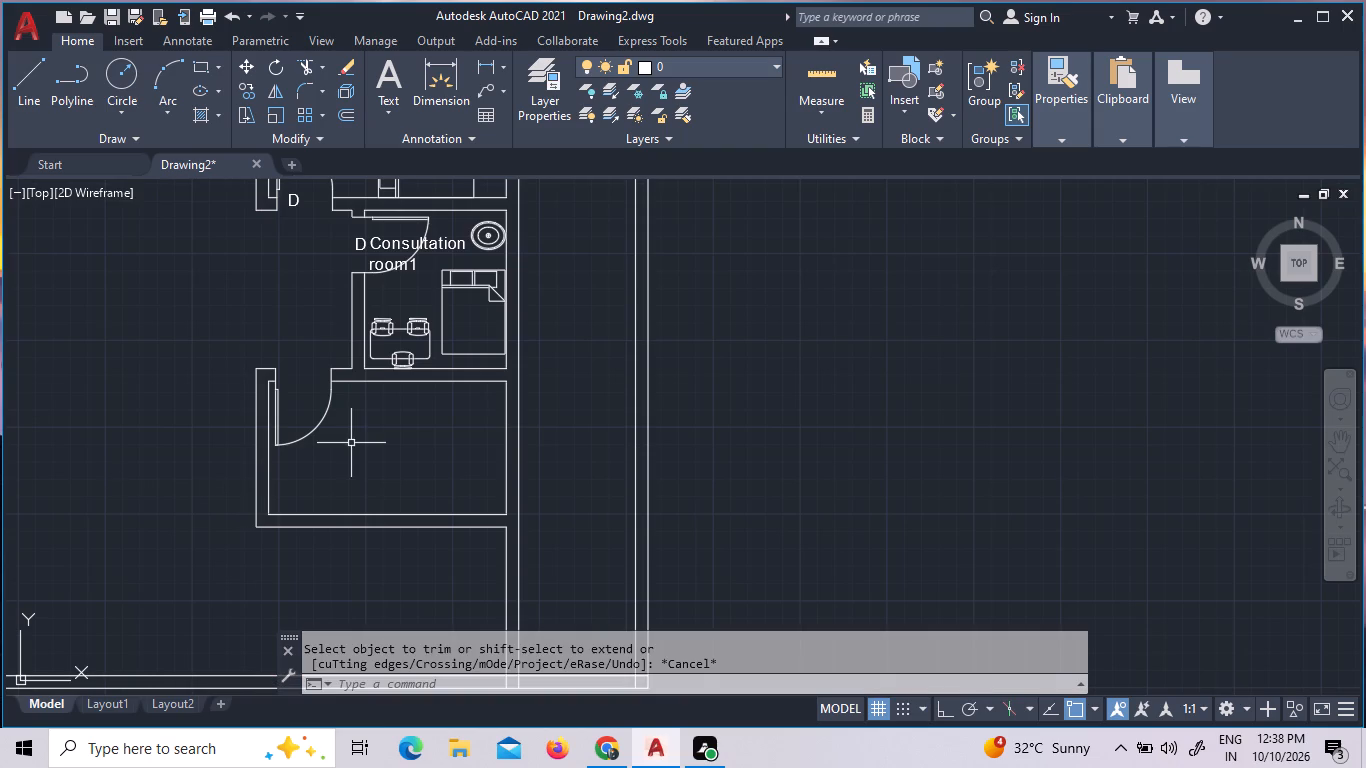
Copy the D door label from the doorway above to the new room's doorway below Consultation room 1.
left_click(292, 199)
right_click(292, 199)
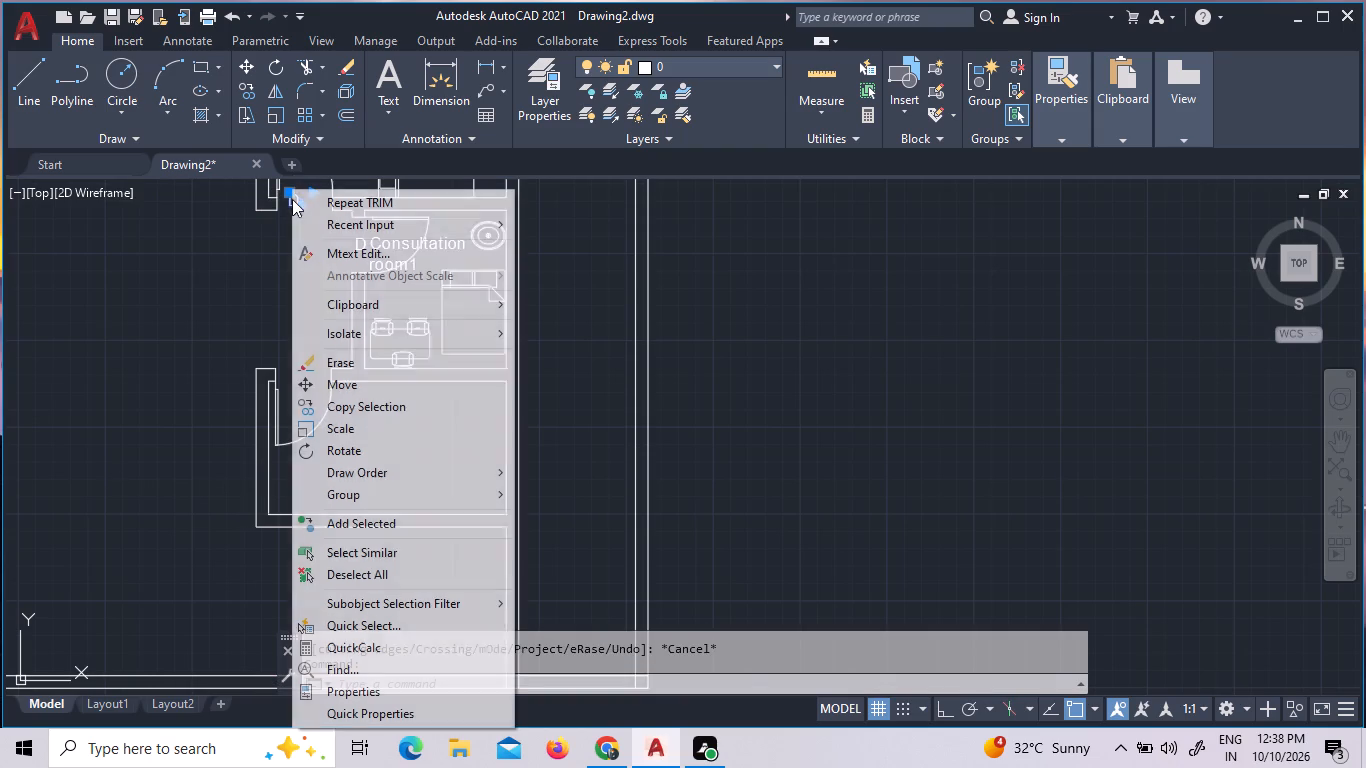
left_click(383, 415)
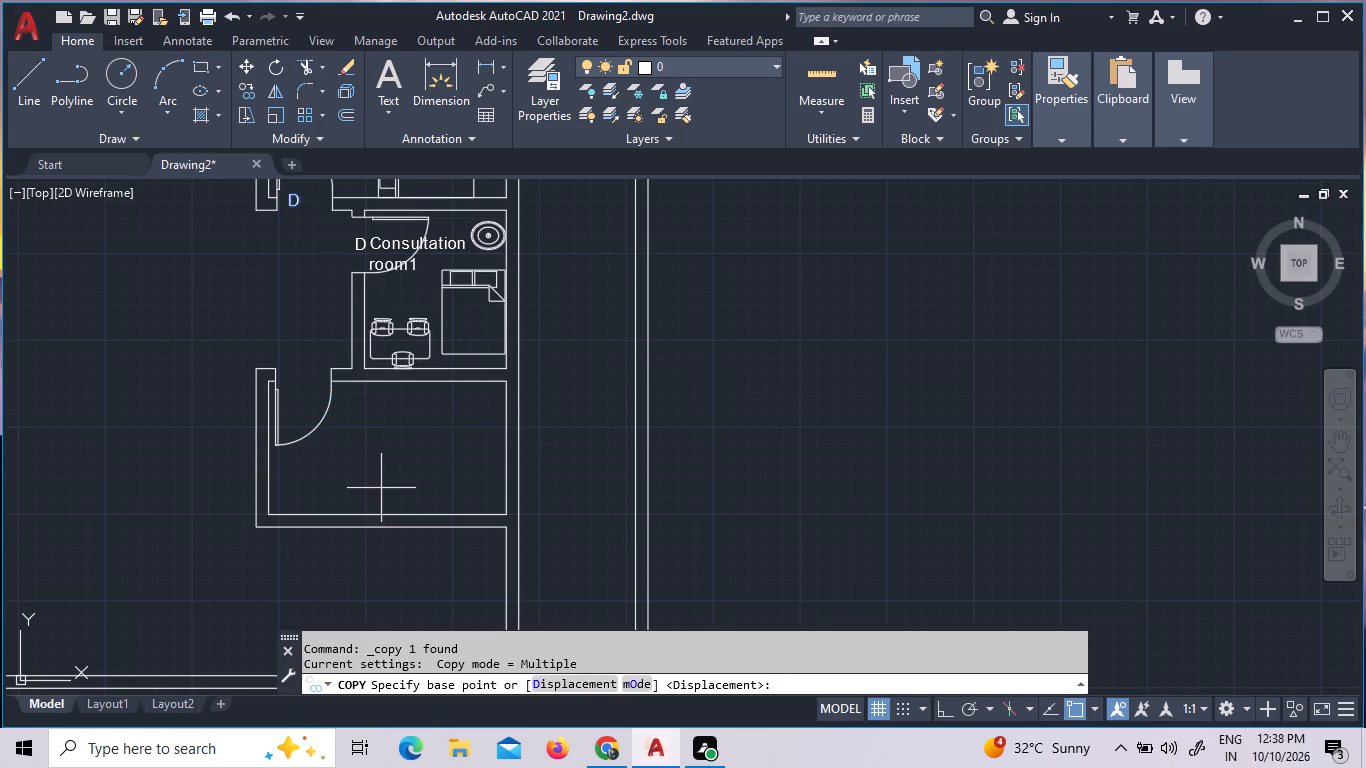
left_click(290, 200)
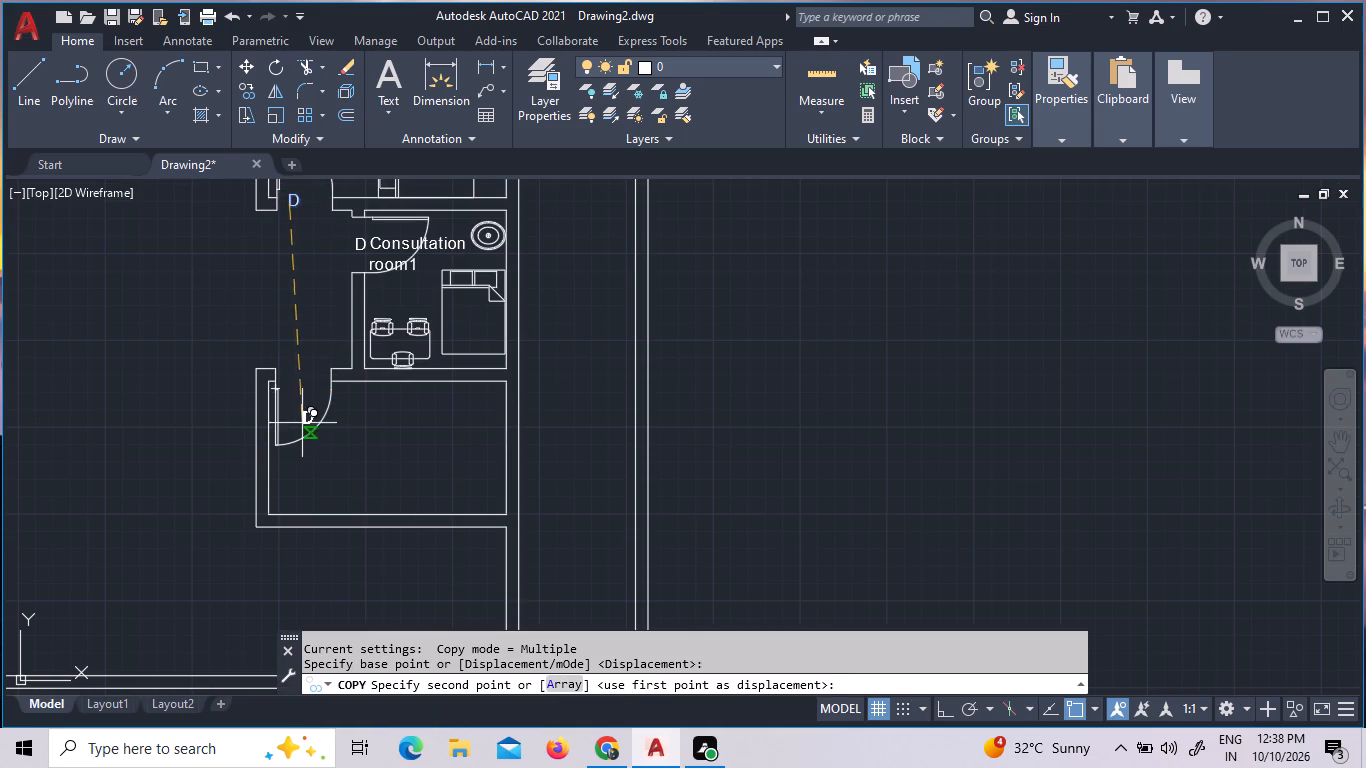
left_click(294, 374)
key("Escape")
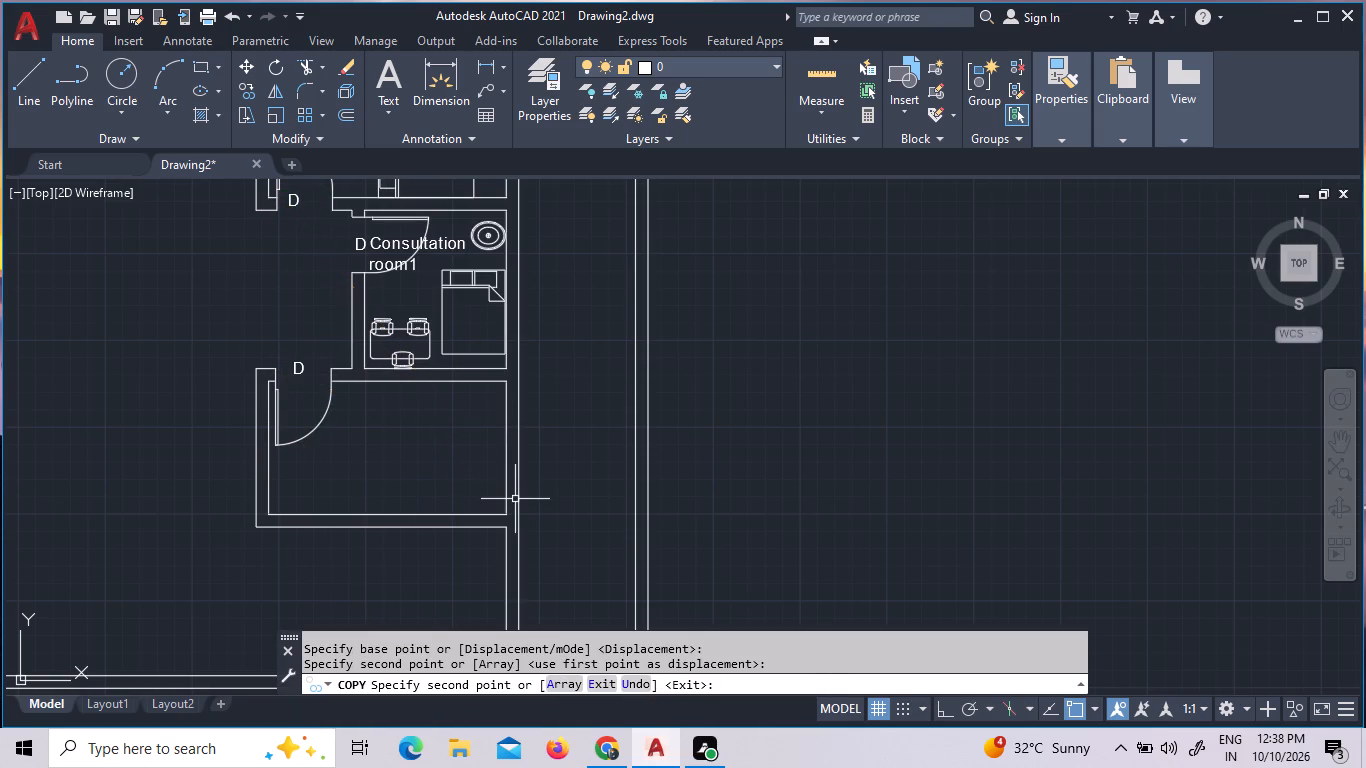
key("Escape")
key("Escape")
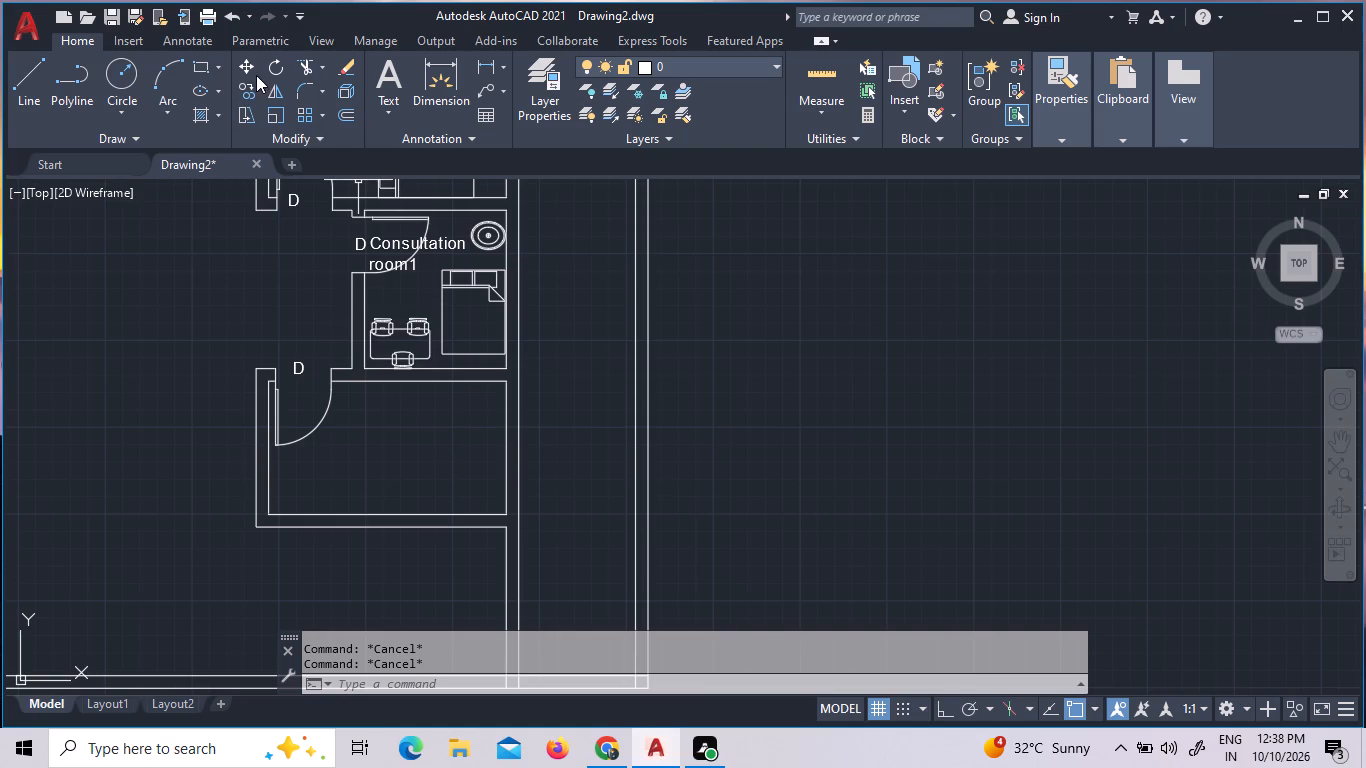
Add the multiline text label "Laboratory" at 9" height inside the room below Consultation room 1.
left_click(380, 73)
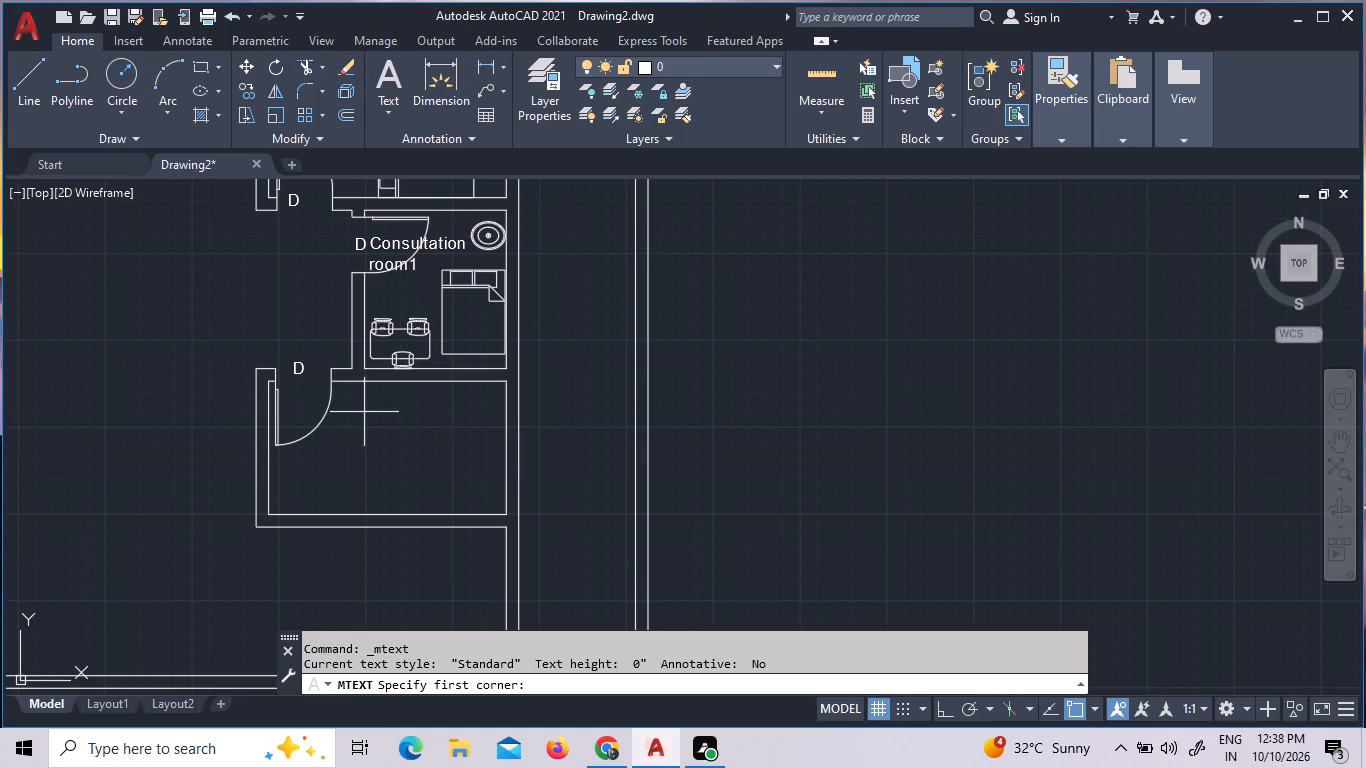
left_click(351, 413)
left_click(503, 466)
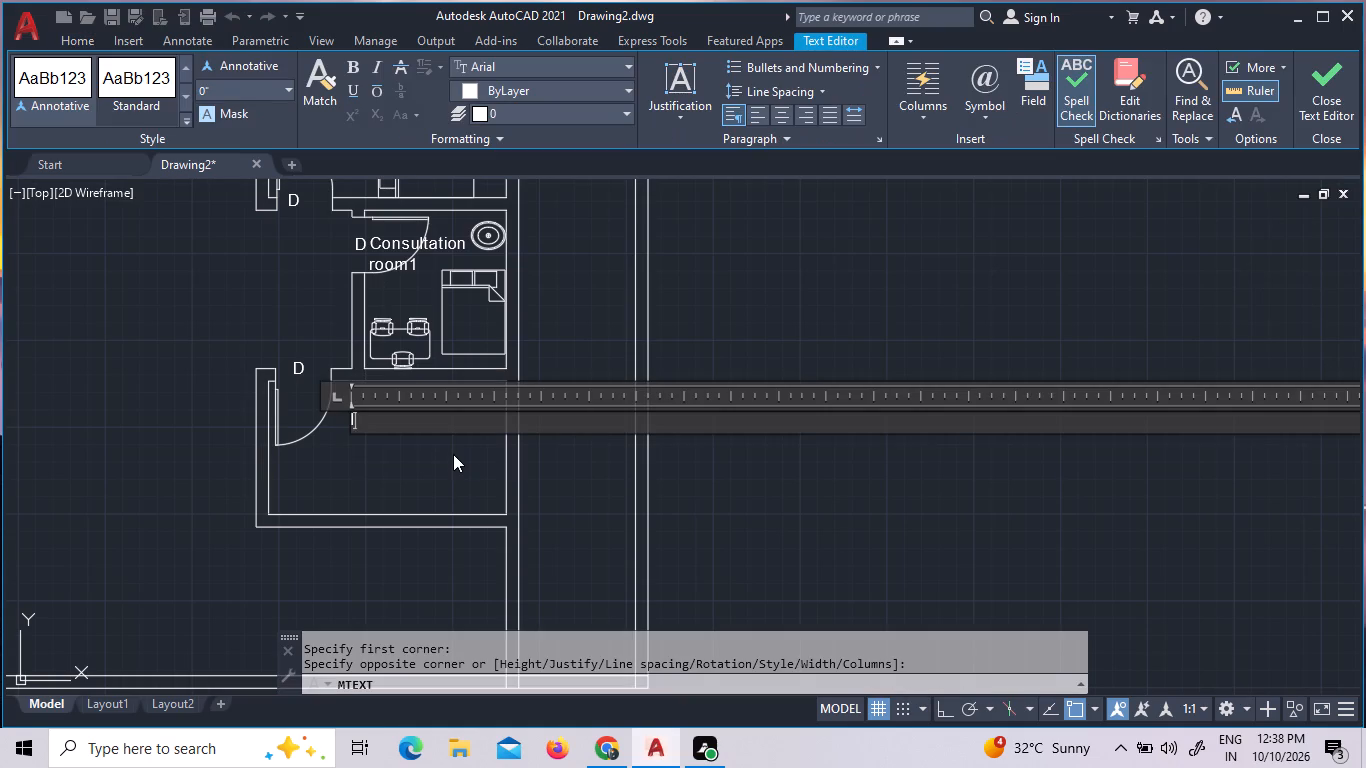
key("l")
key("a")
key("b")
type("orat")
type("or")
key("y")
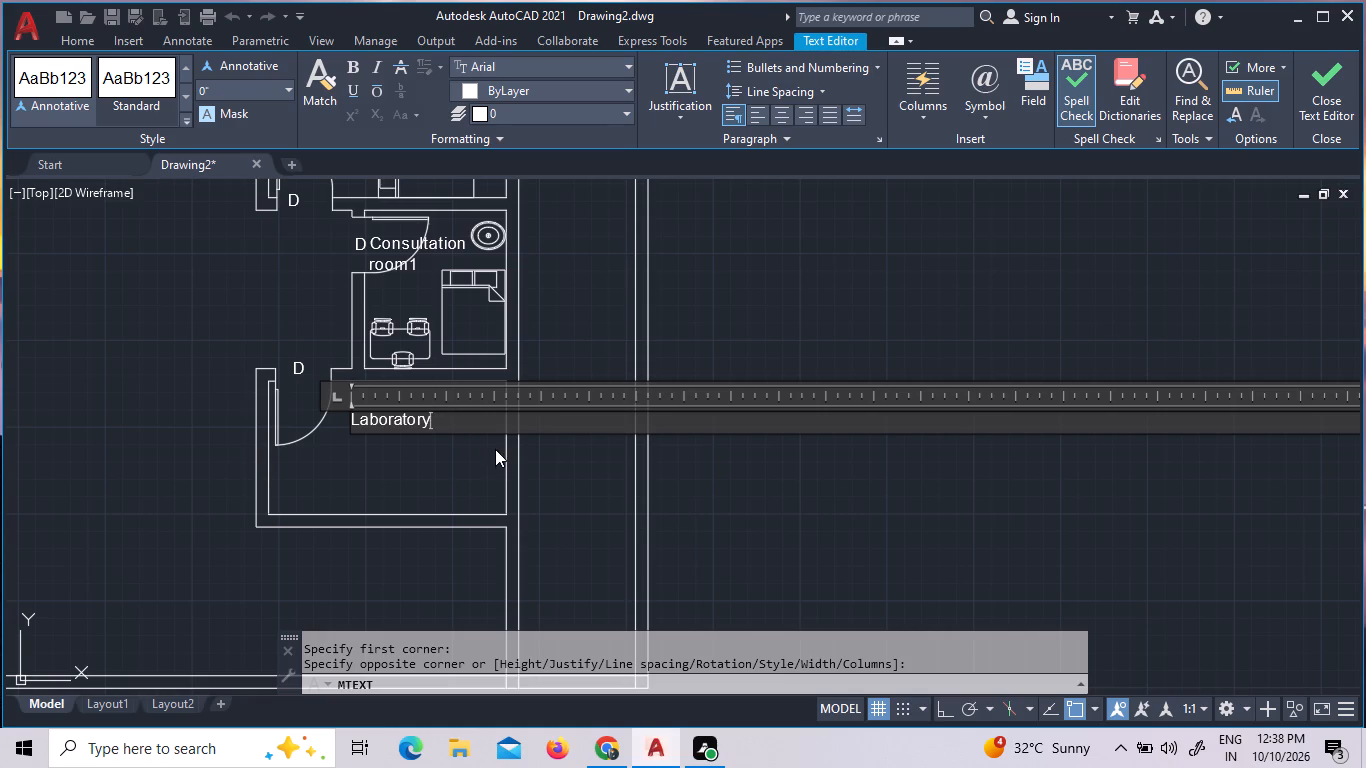
left_click_drag(483, 424, 208, 439)
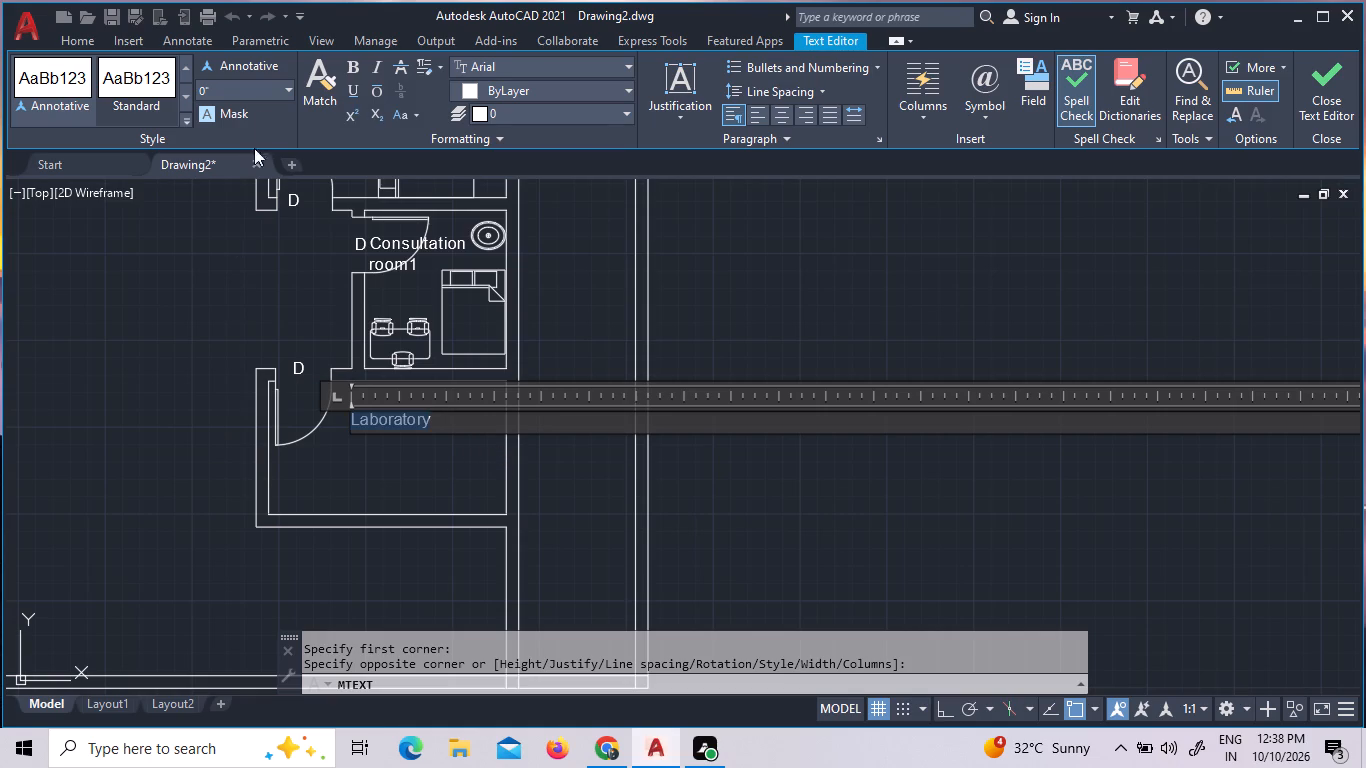
left_click(291, 91)
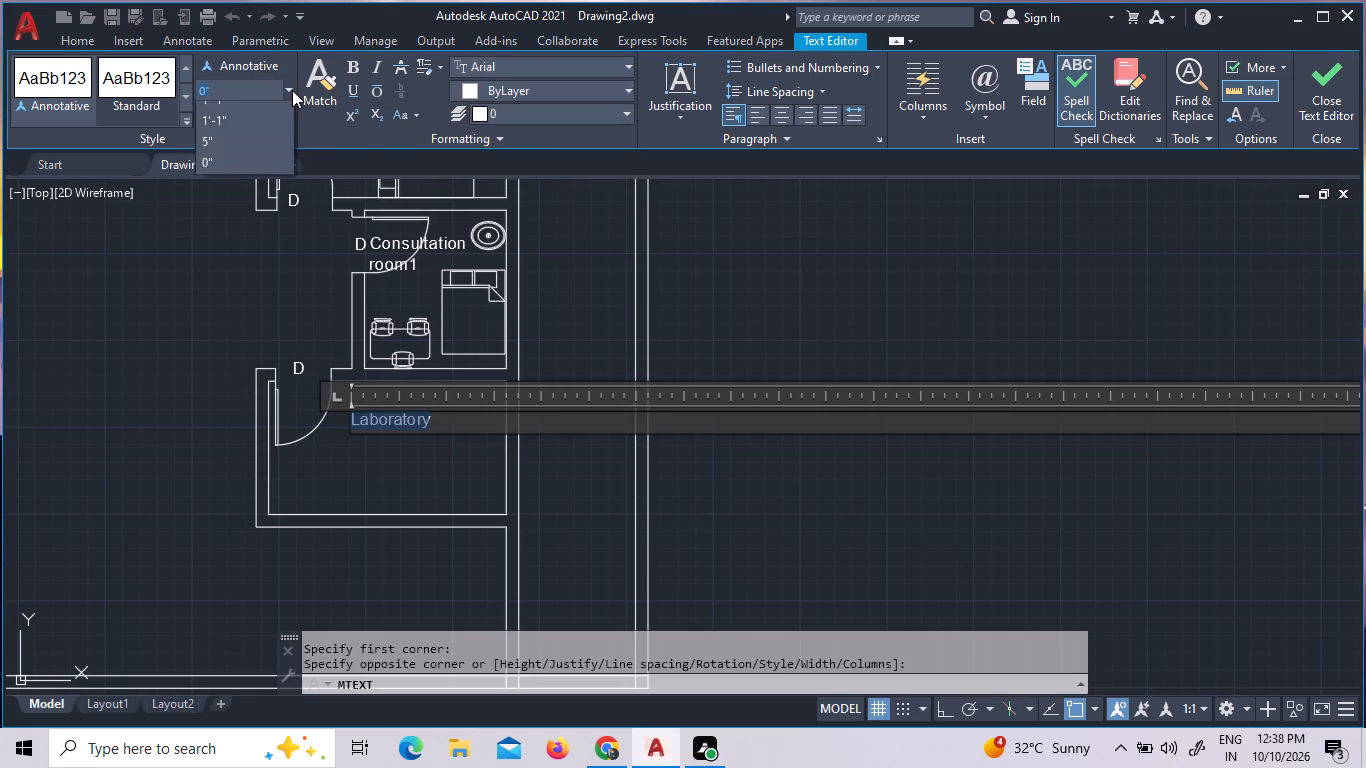
left_click(277, 129)
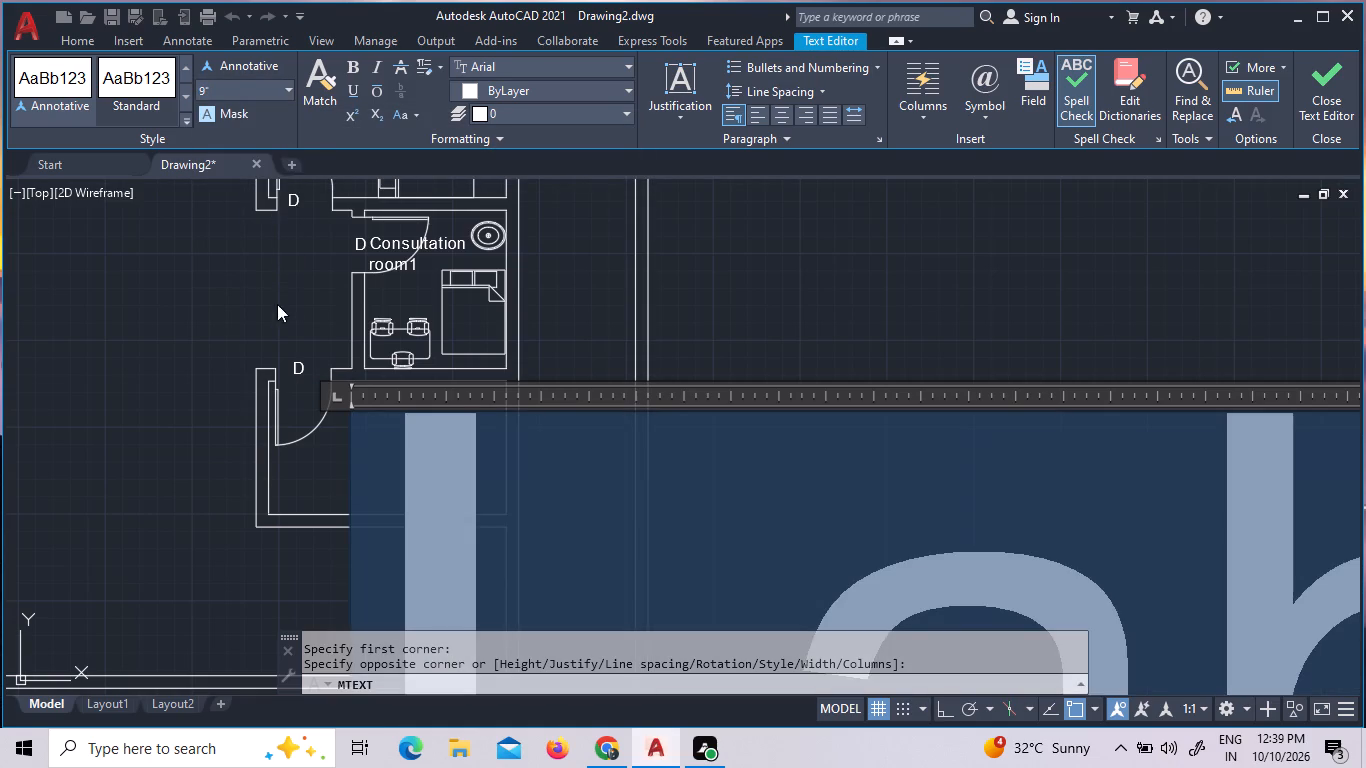
left_click(261, 317)
Set the Laboratory label's text height to 1'-1".
left_click_drag(431, 447, 409, 419)
left_click(355, 382)
triple_click(410, 419)
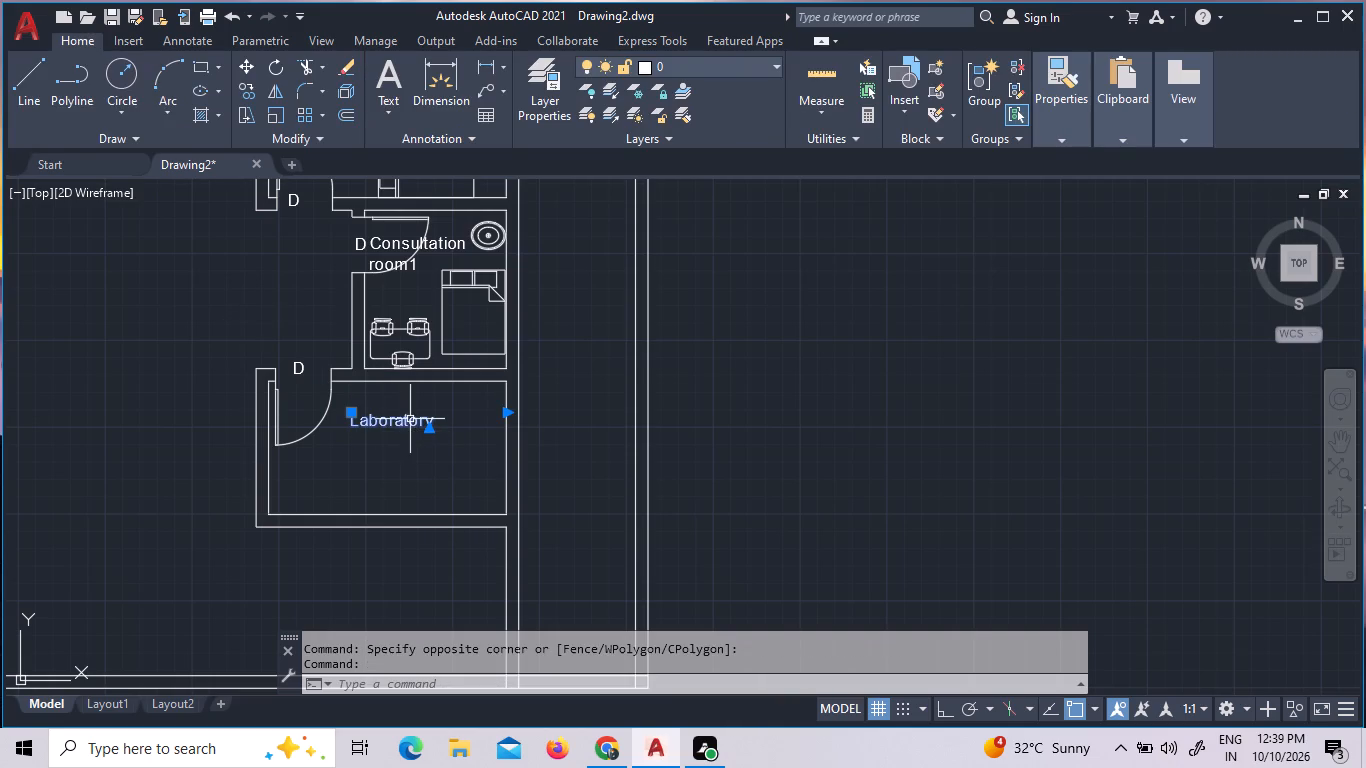
left_click_drag(485, 421, 346, 433)
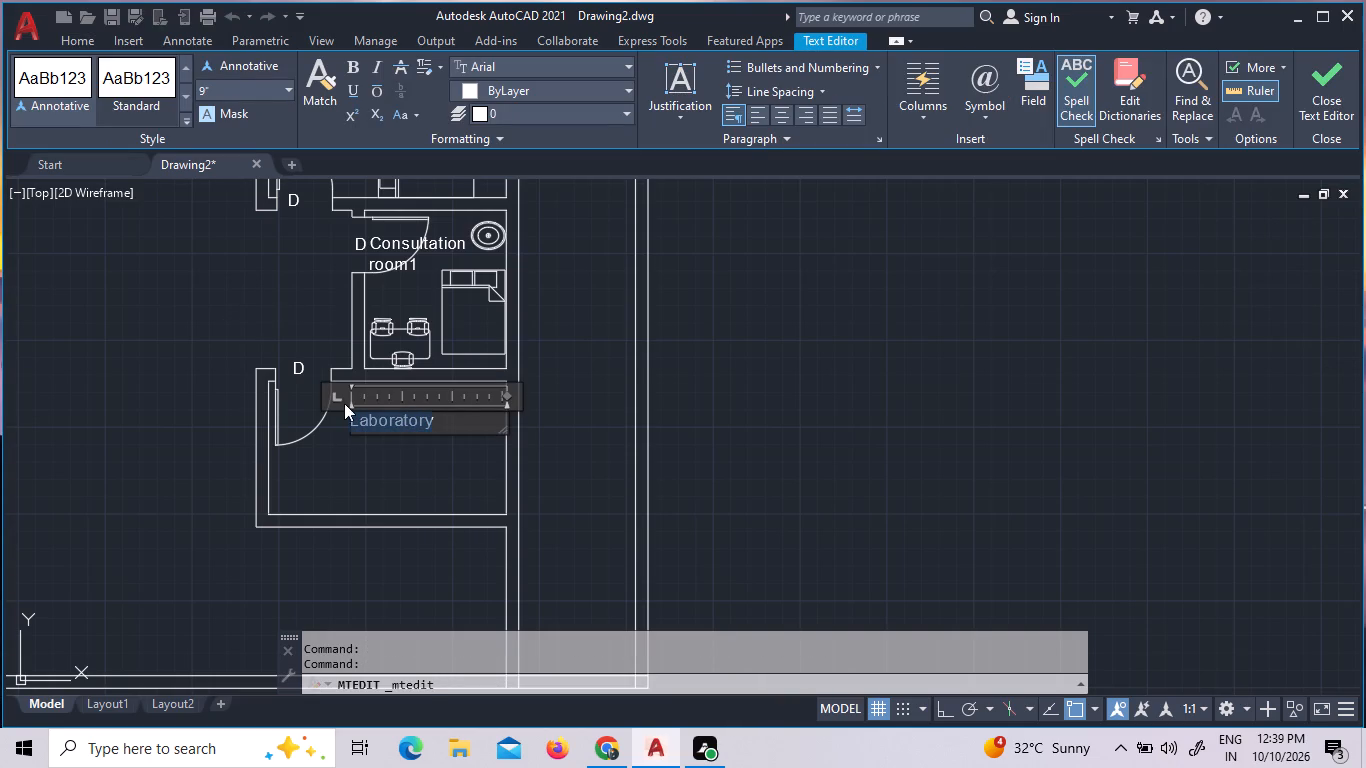
left_click(287, 88)
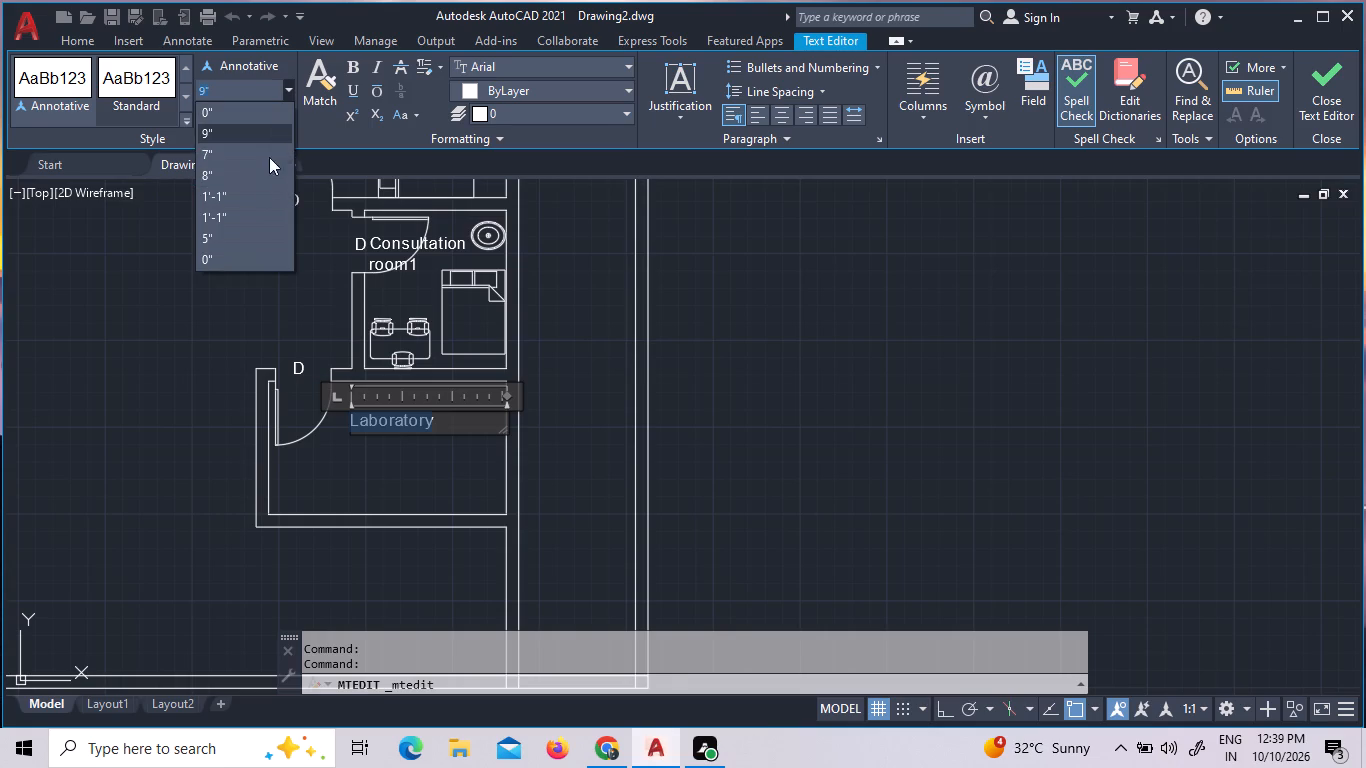
left_click(256, 197)
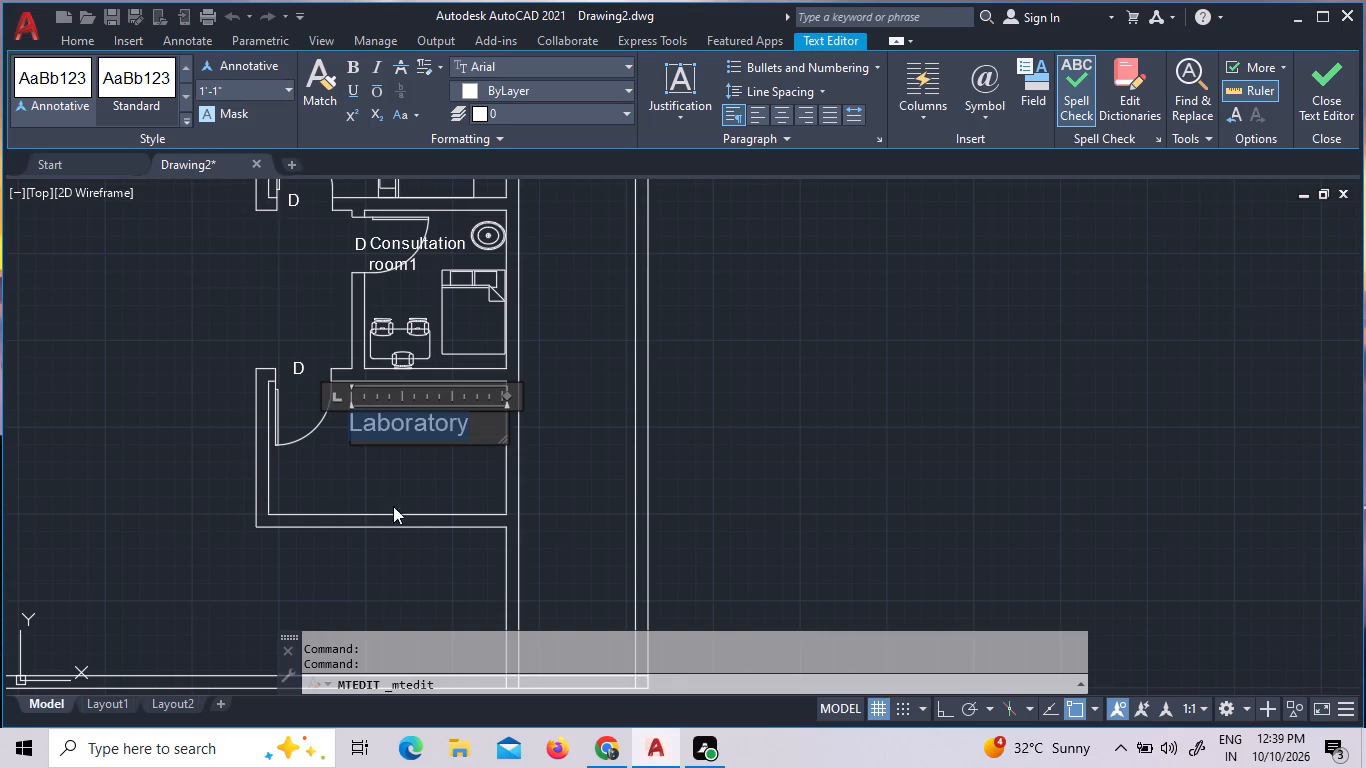
left_click(406, 494)
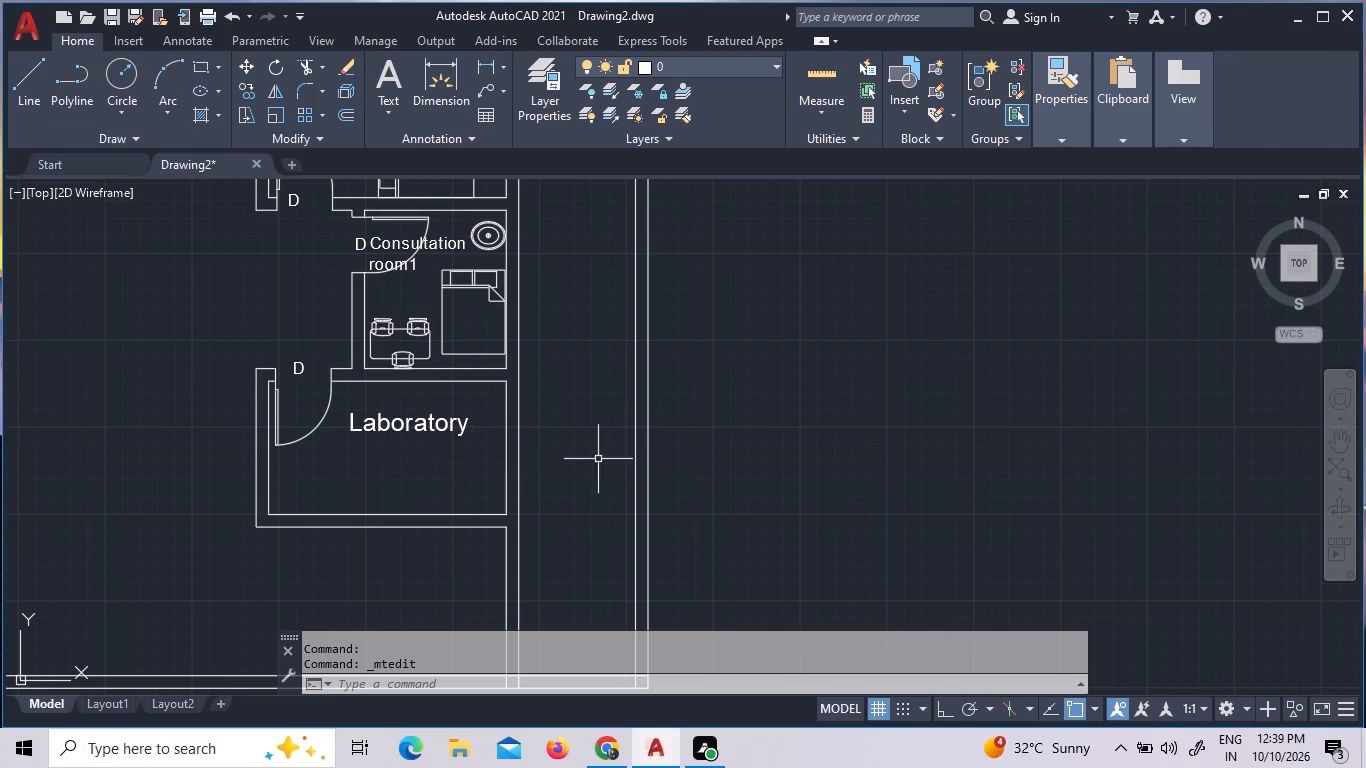
key("Escape")
Move the spare window symbol from outside the site boundary to the strip just outside the building's west wall.
type("z a")
key("space")
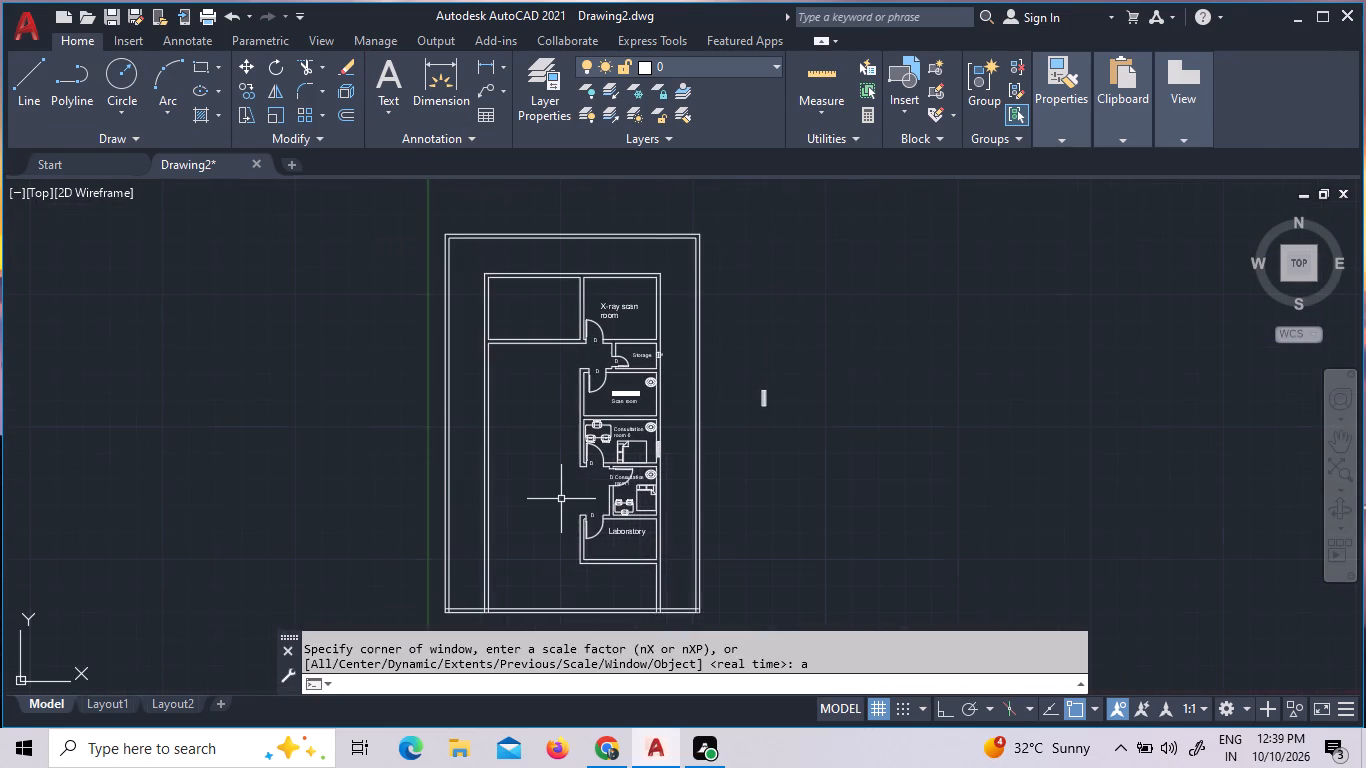
left_click(785, 446)
left_click(750, 377)
right_click(750, 377)
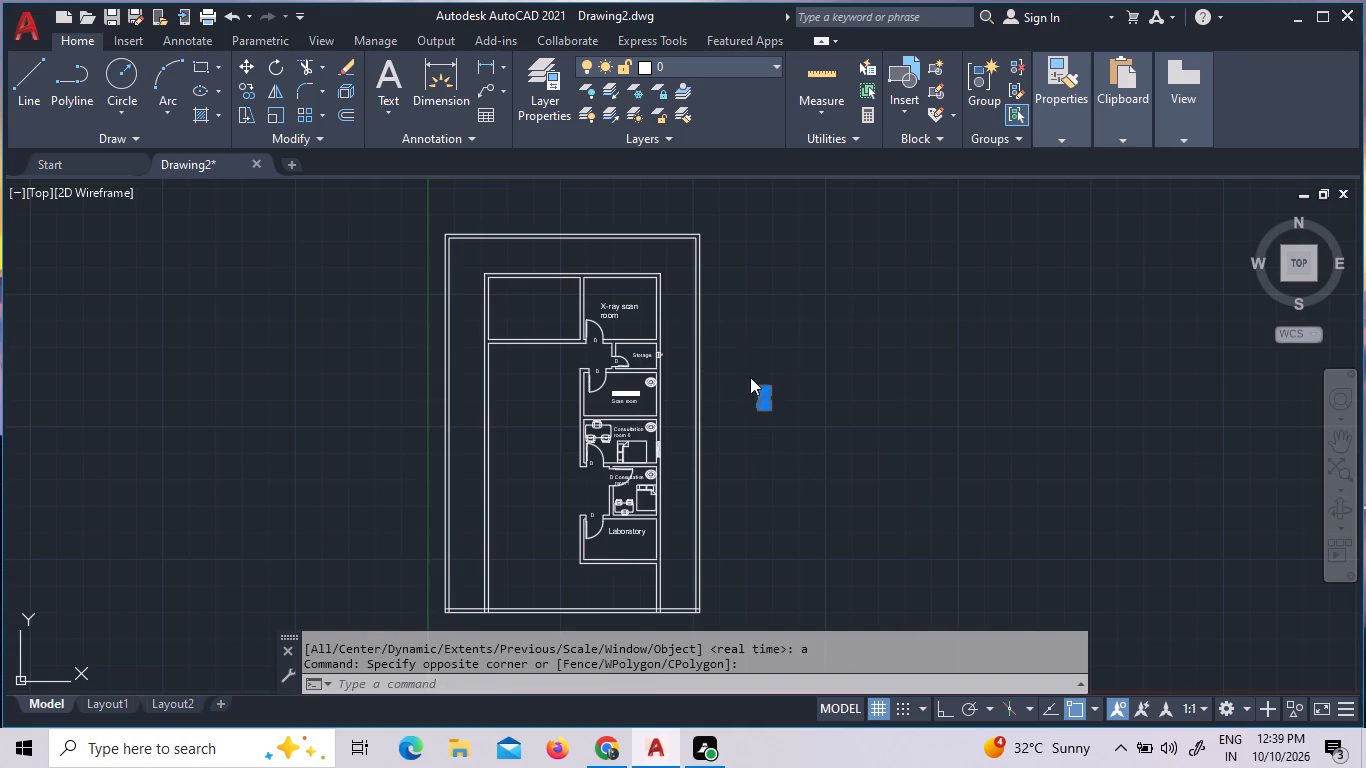
double_click(782, 415)
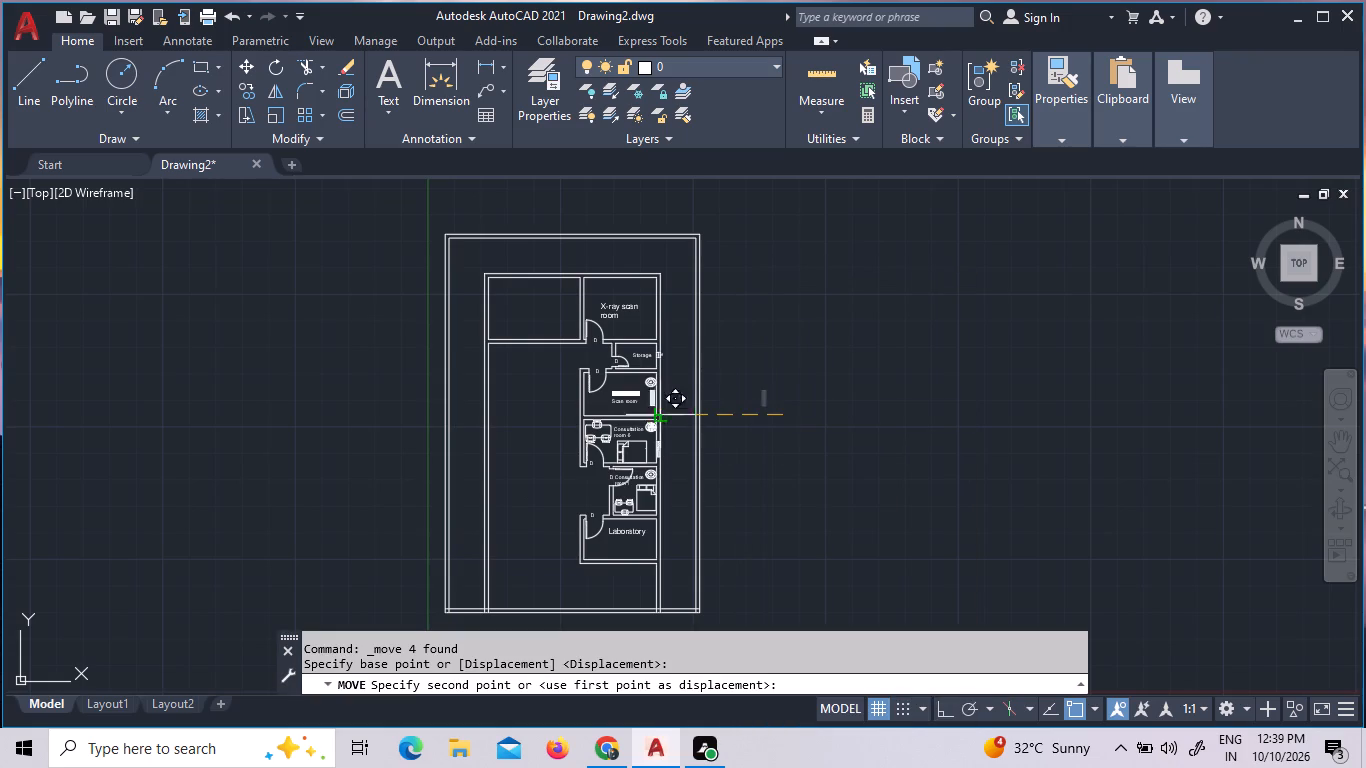
left_click(487, 413)
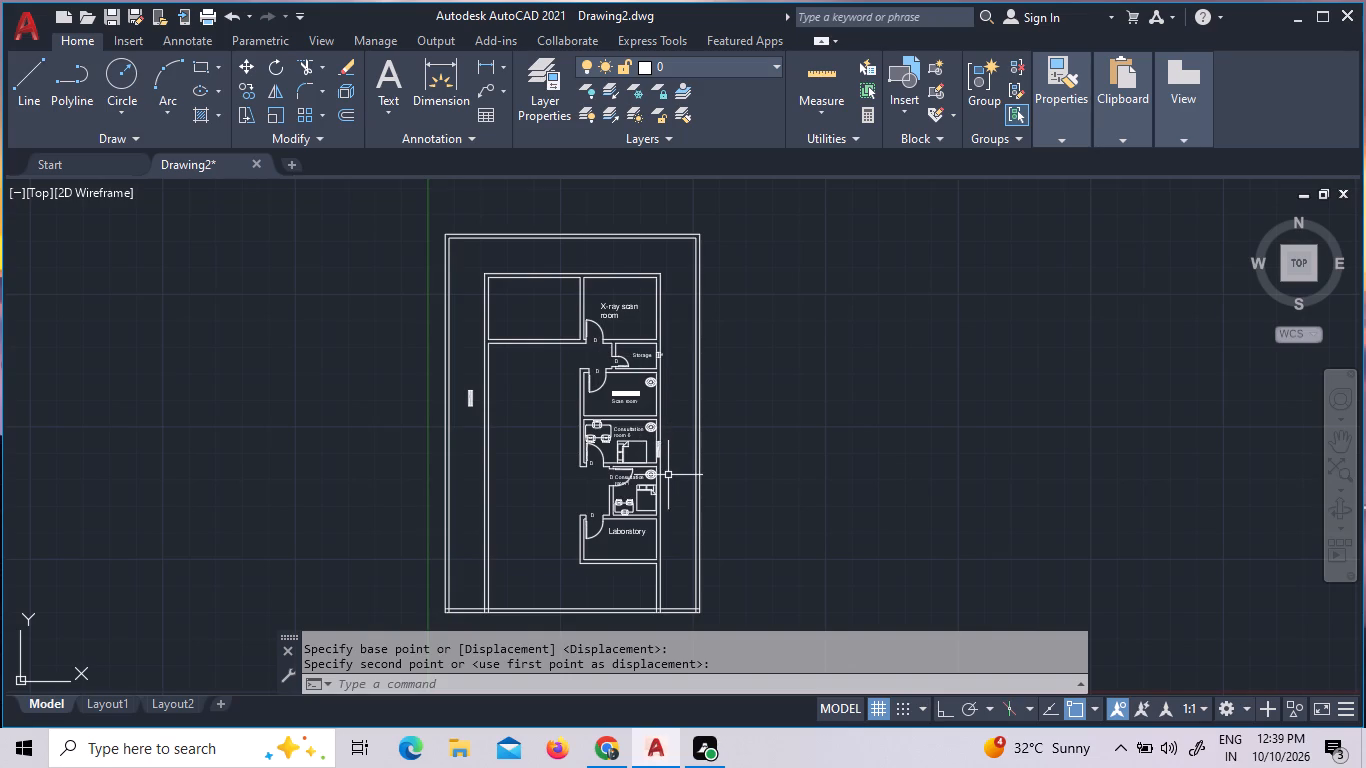
Add an enlarged multiline text label "W" just outside the east-wall window of Consultation room 6.
type("z")
key("space")
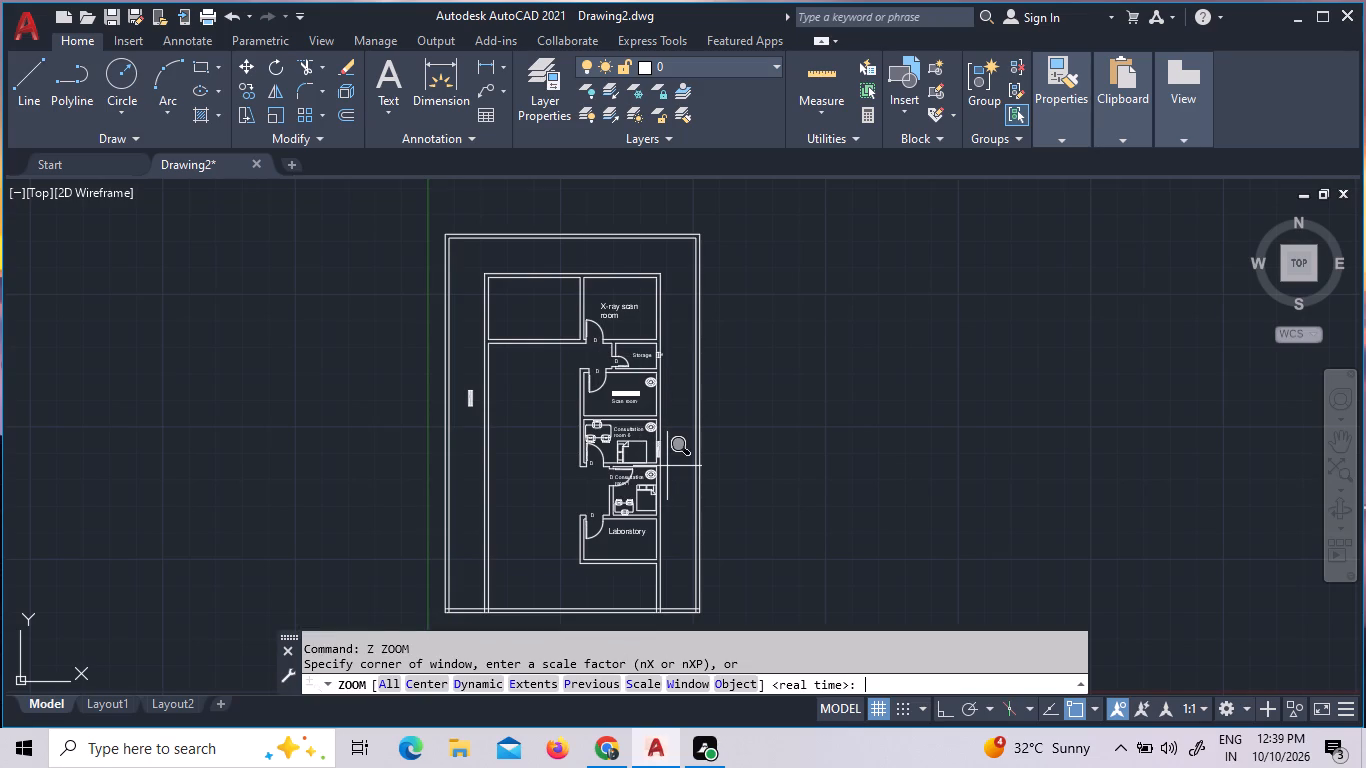
type("w")
key("space")
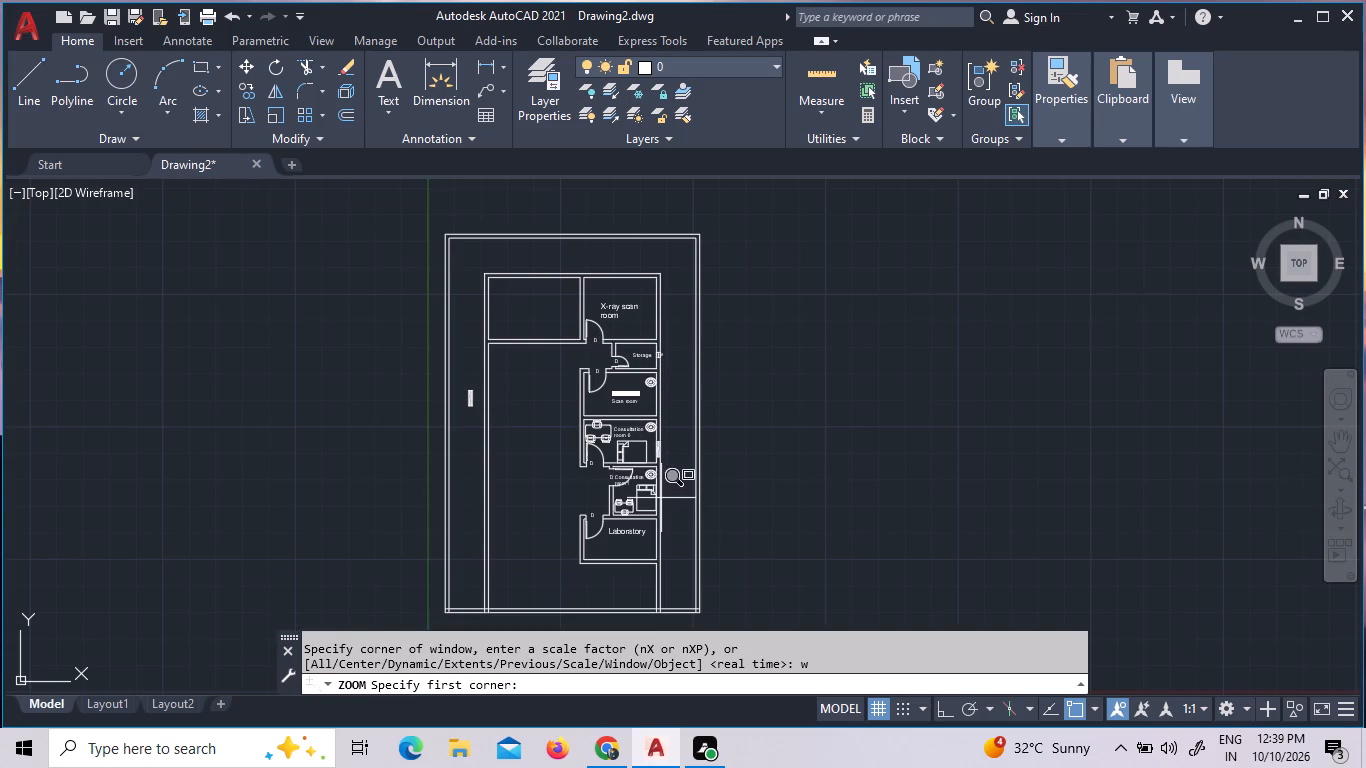
left_click(669, 489)
left_click(574, 426)
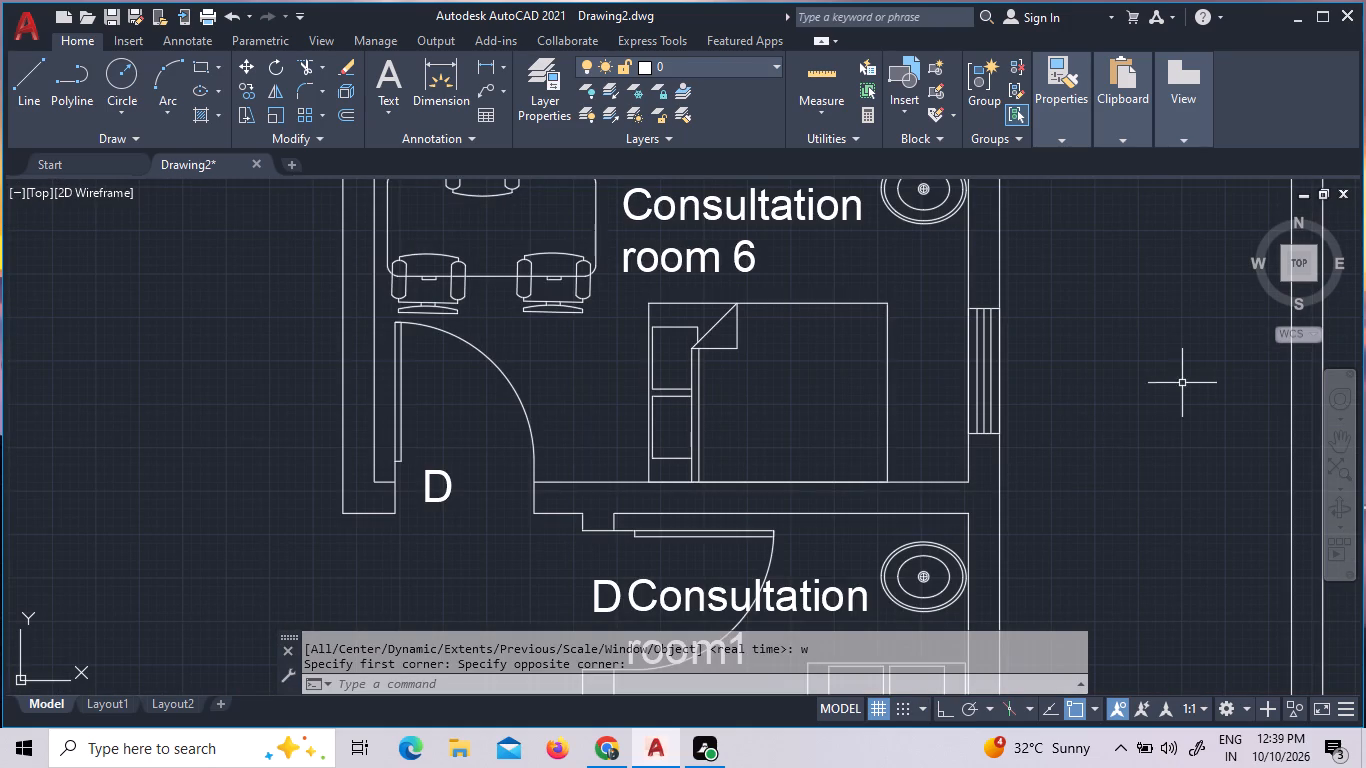
left_click(385, 80)
left_click(1008, 350)
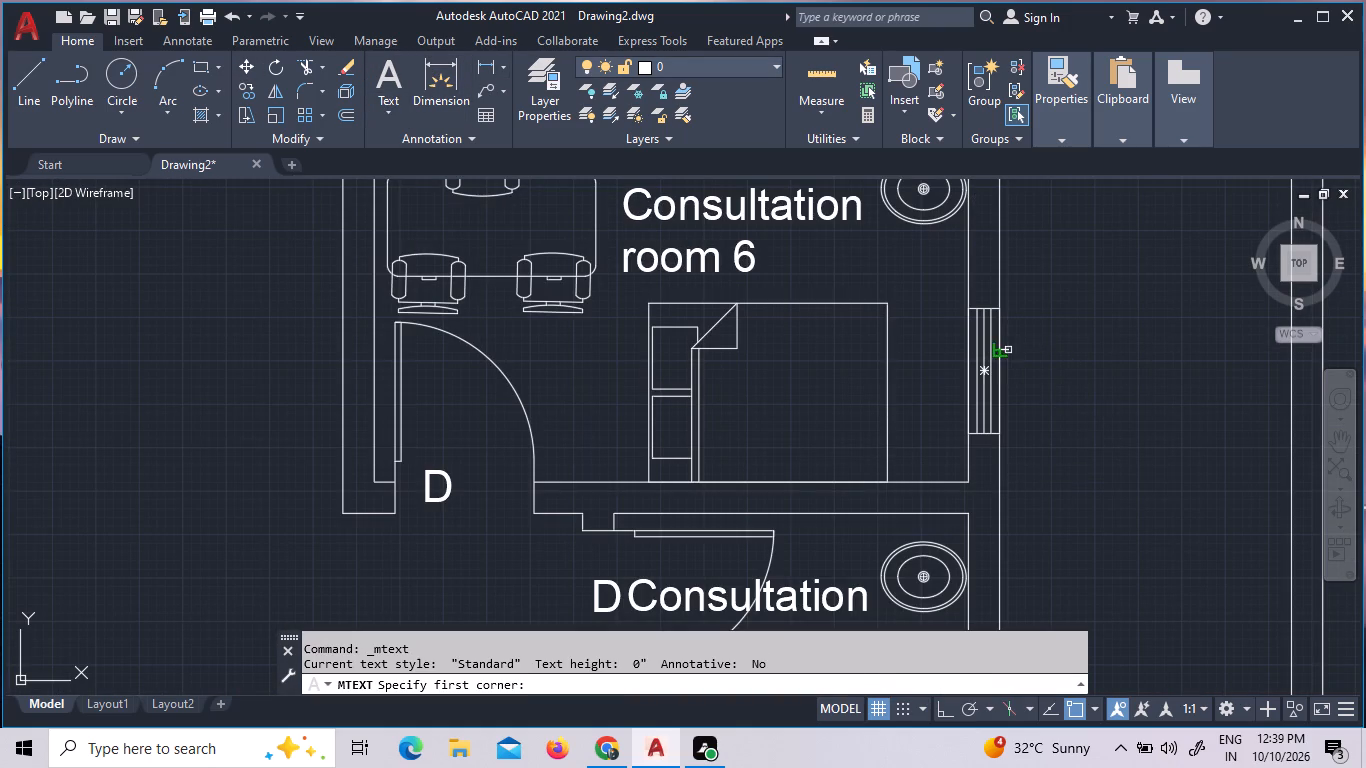
left_click(1117, 433)
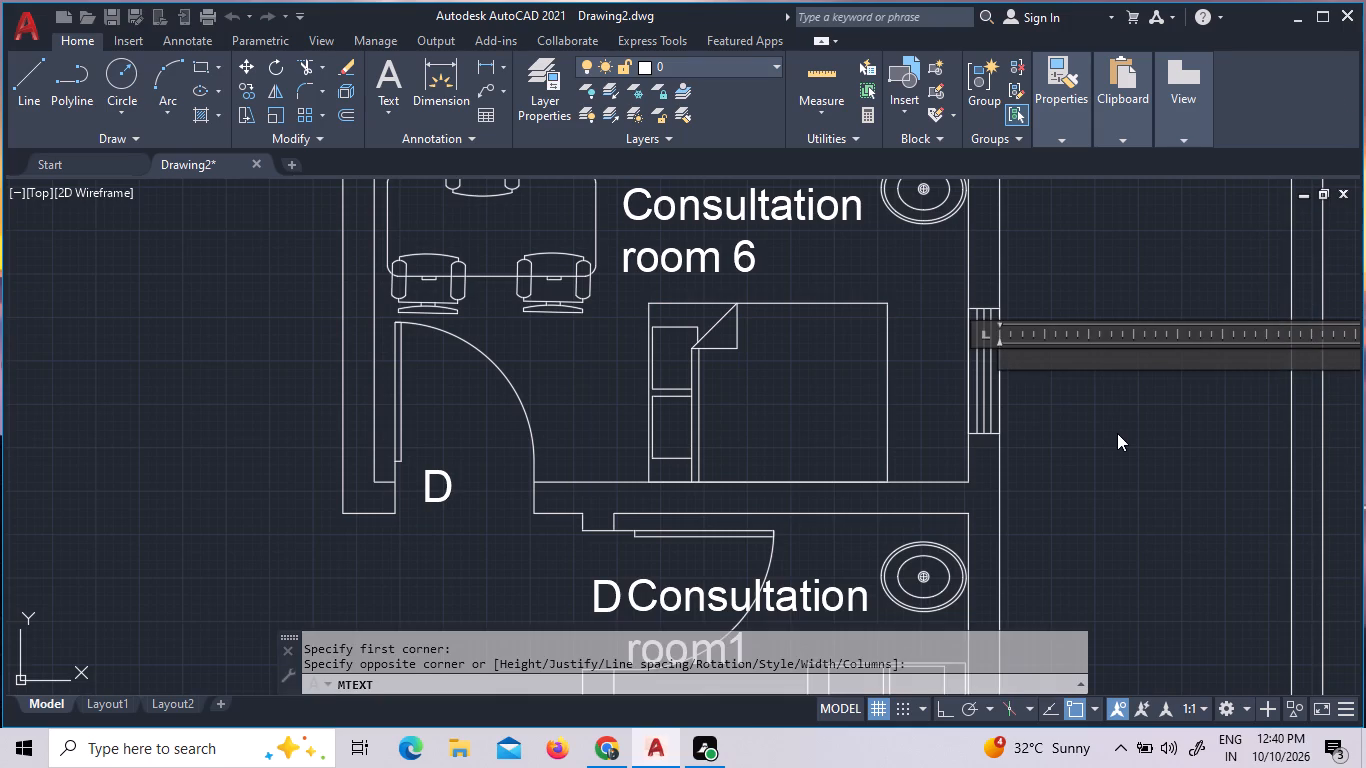
key("w")
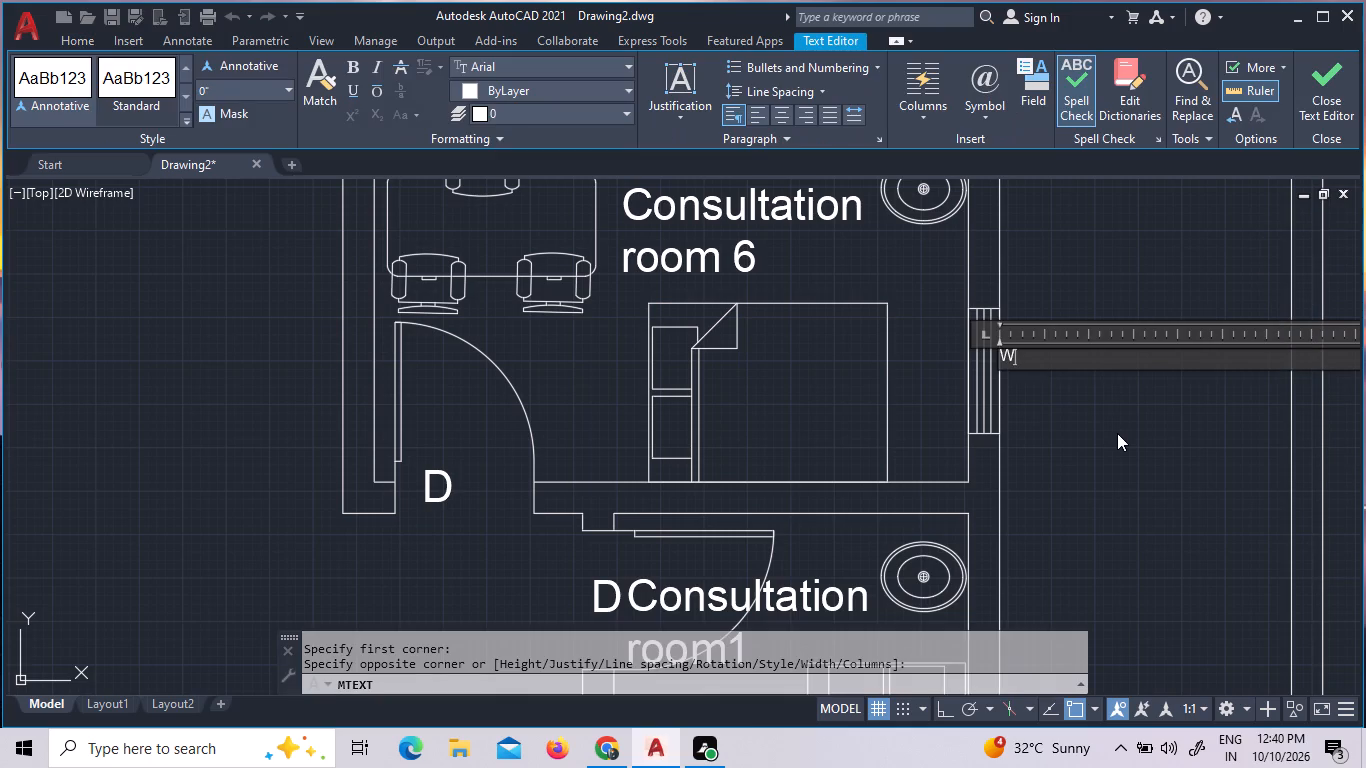
key("BackSpace")
key("w")
key("BackSpace")
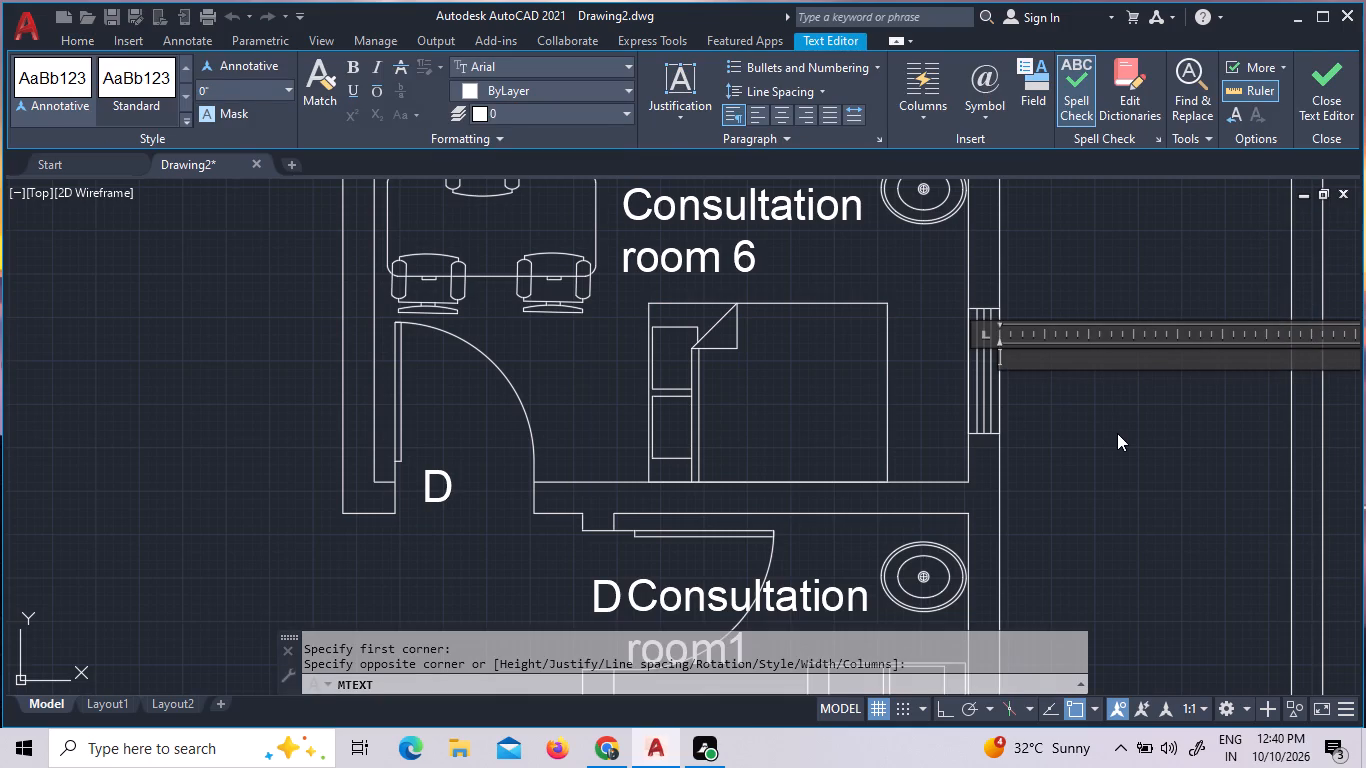
key("w")
key("Return")
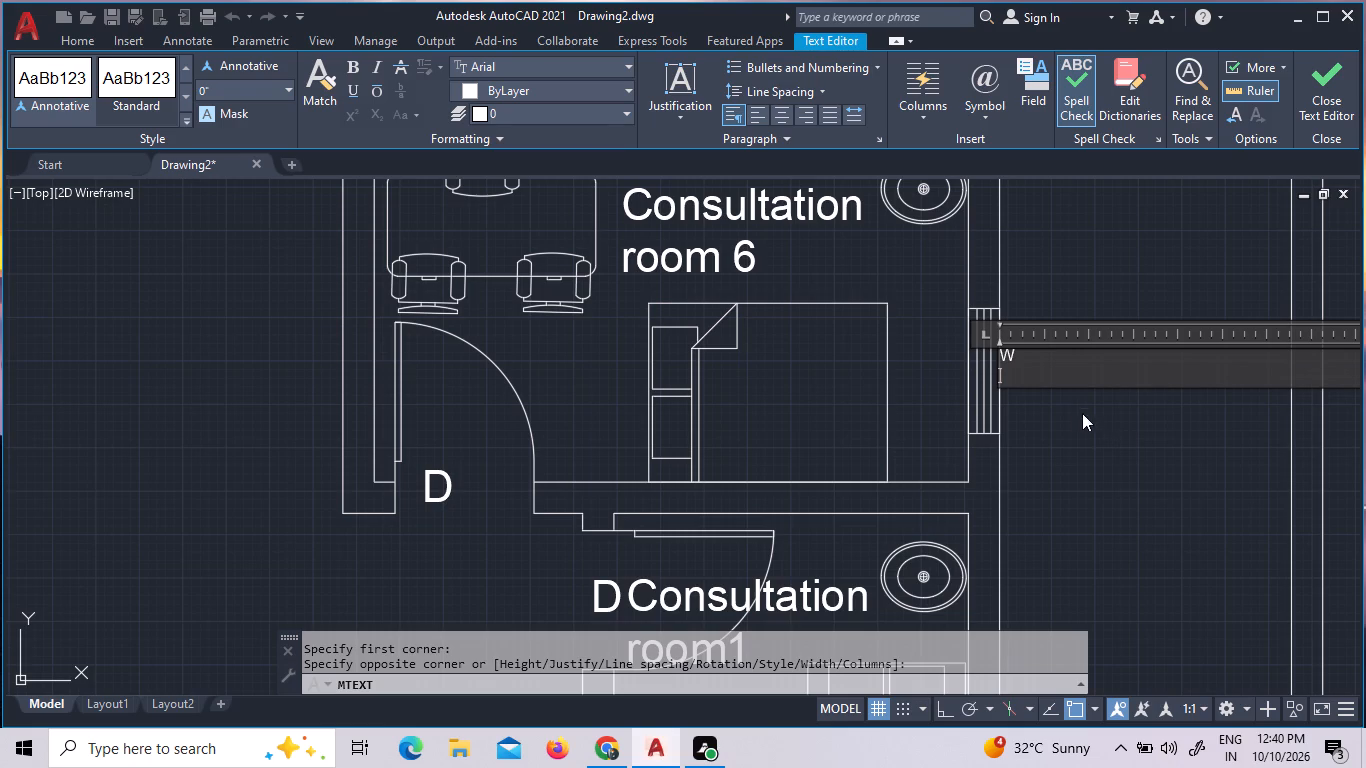
left_click(1087, 381)
left_click(1086, 365)
left_click_drag(1083, 365, 1021, 369)
left_click_drag(1021, 369, 989, 365)
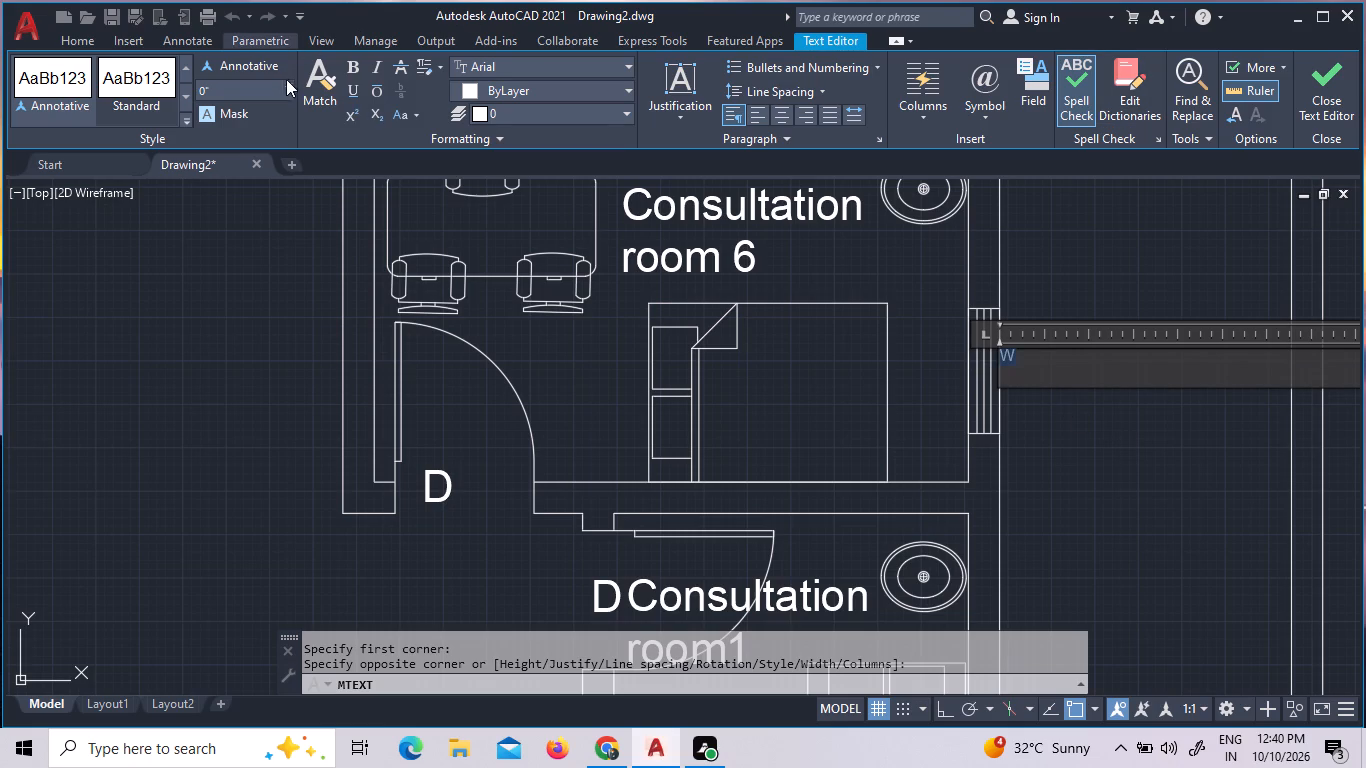
left_click(286, 85)
left_click(262, 215)
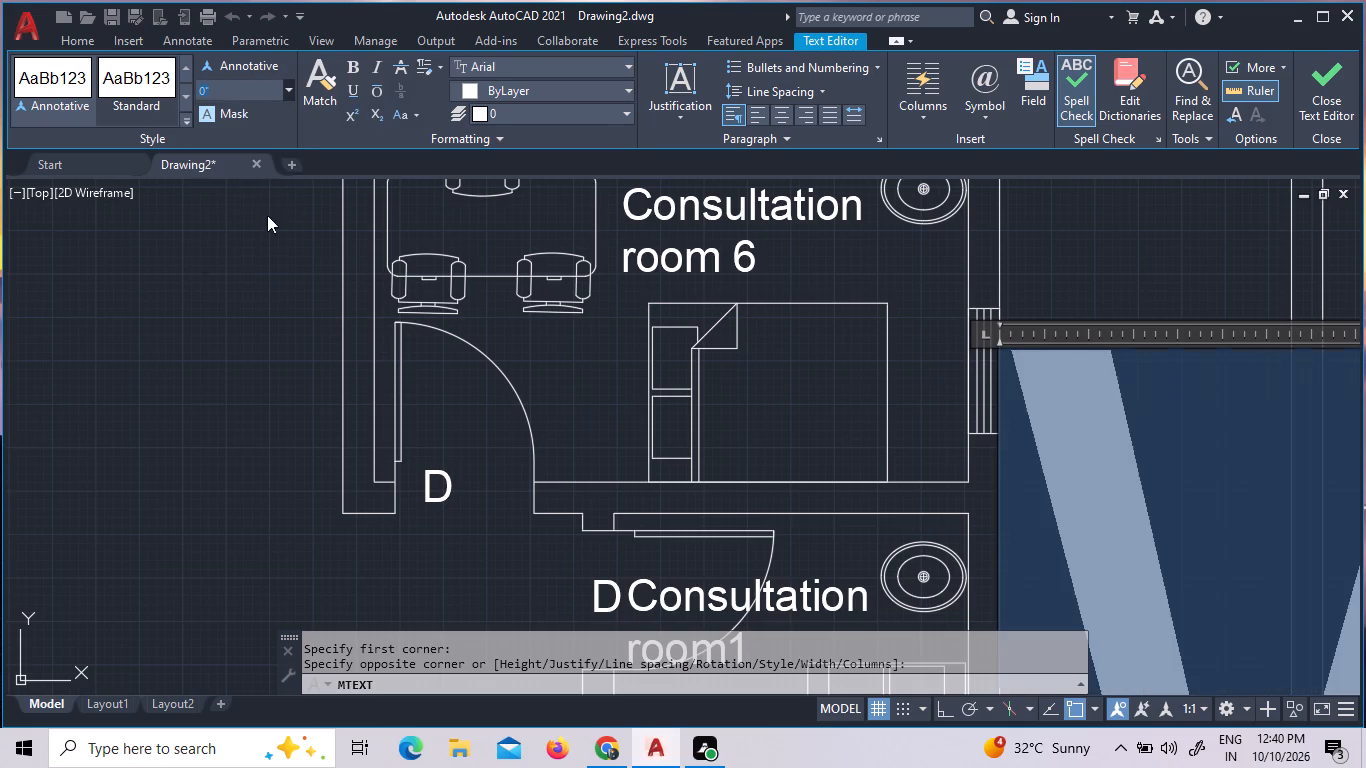
left_click(1101, 225)
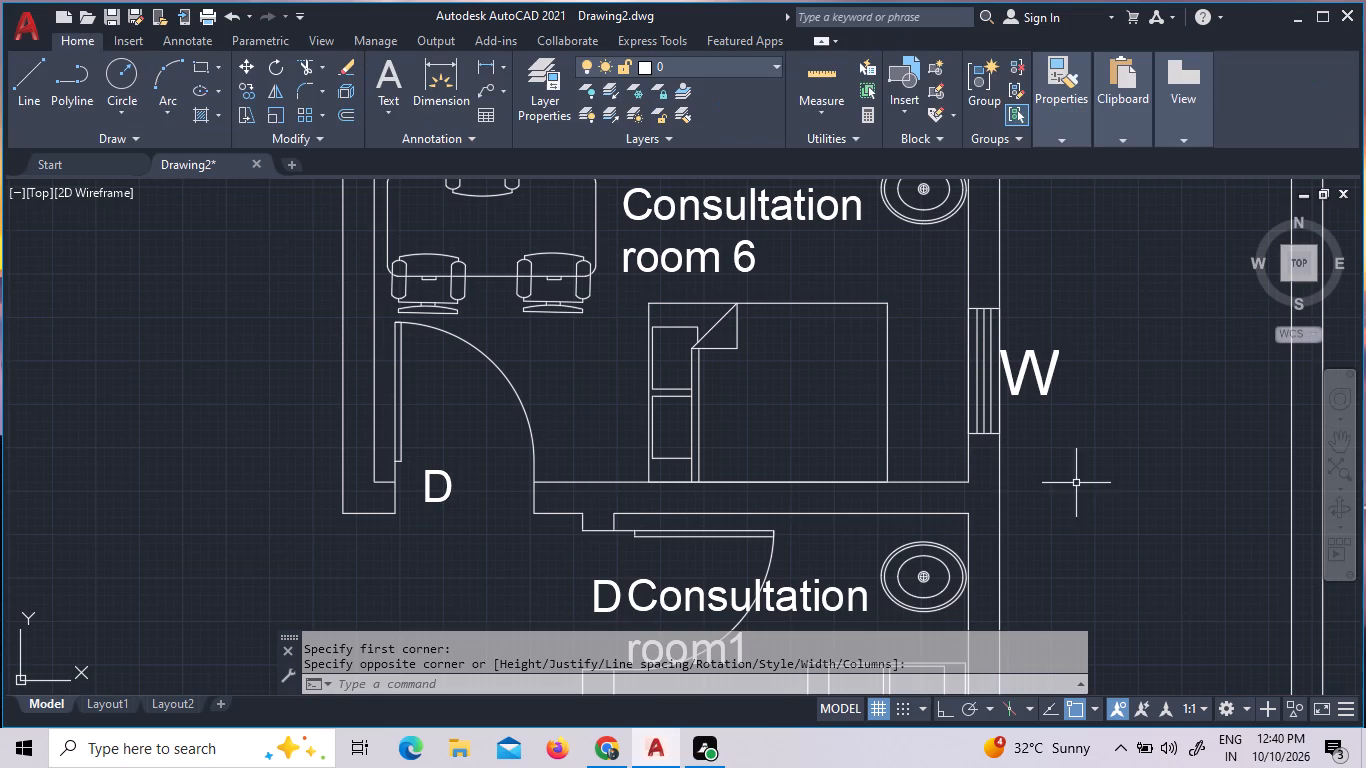
Move the W label slightly east, clear of Consultation room 6's window.
left_click_drag(1076, 454, 1069, 443)
left_click(1022, 377)
right_click(1022, 377)
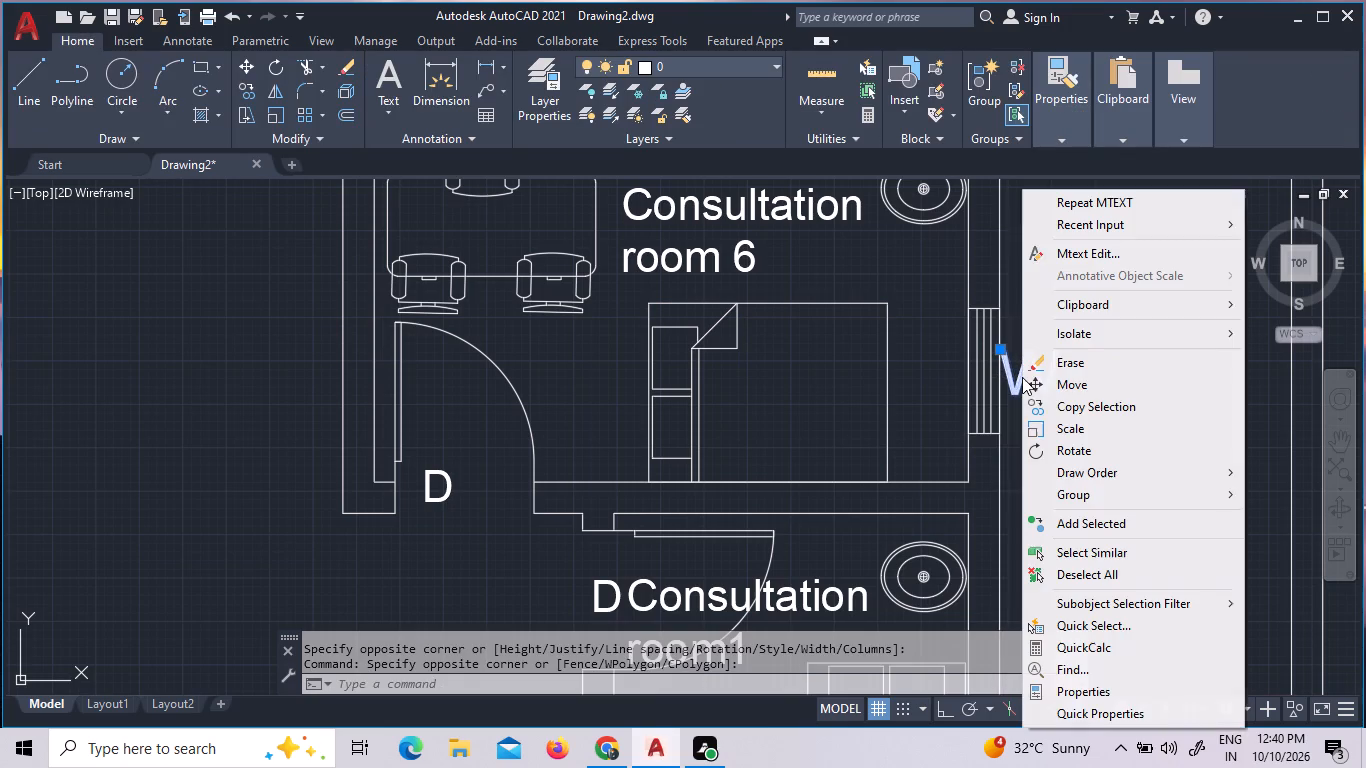
double_click(1052, 390)
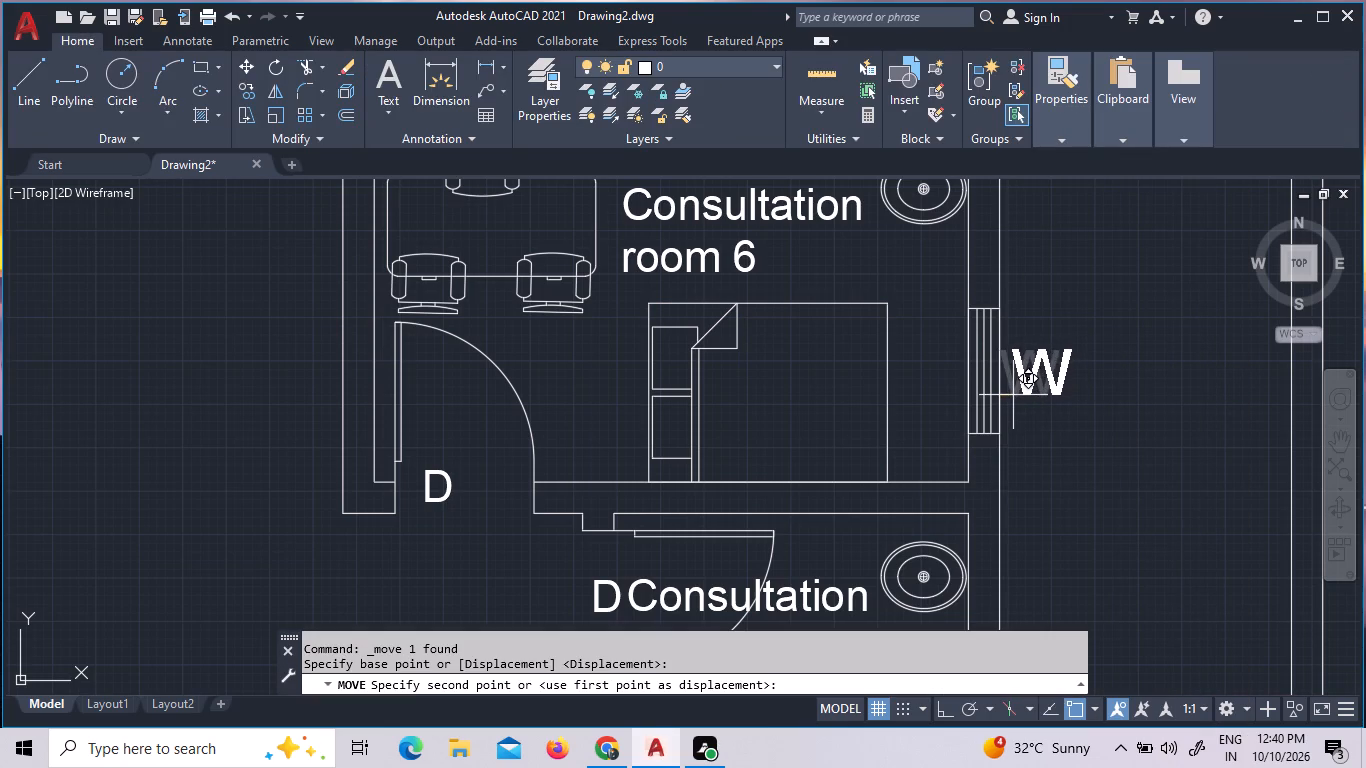
left_click(1013, 395)
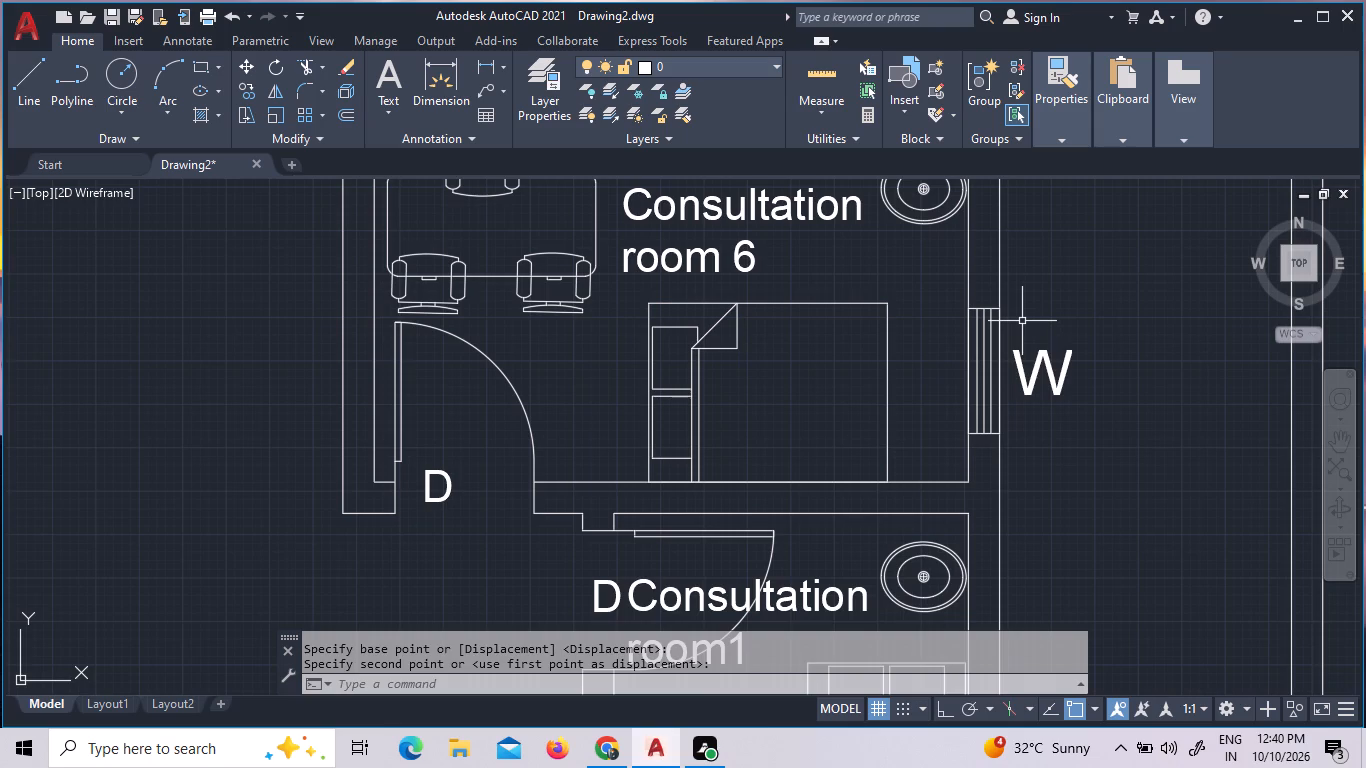
Offset the east inner wall line of the unlabelled room beside the X-ray scan room 13'9" to the west.
type("Z A")
key("space")
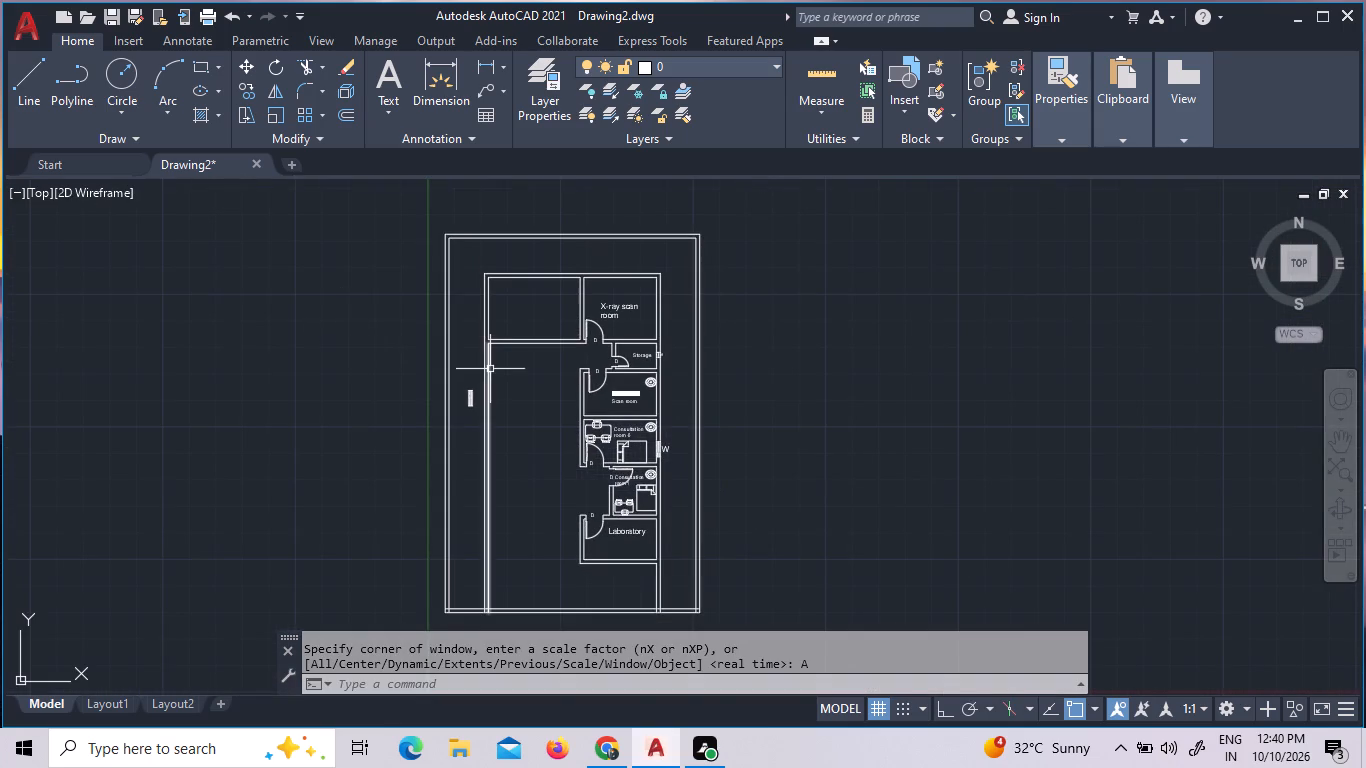
key("z")
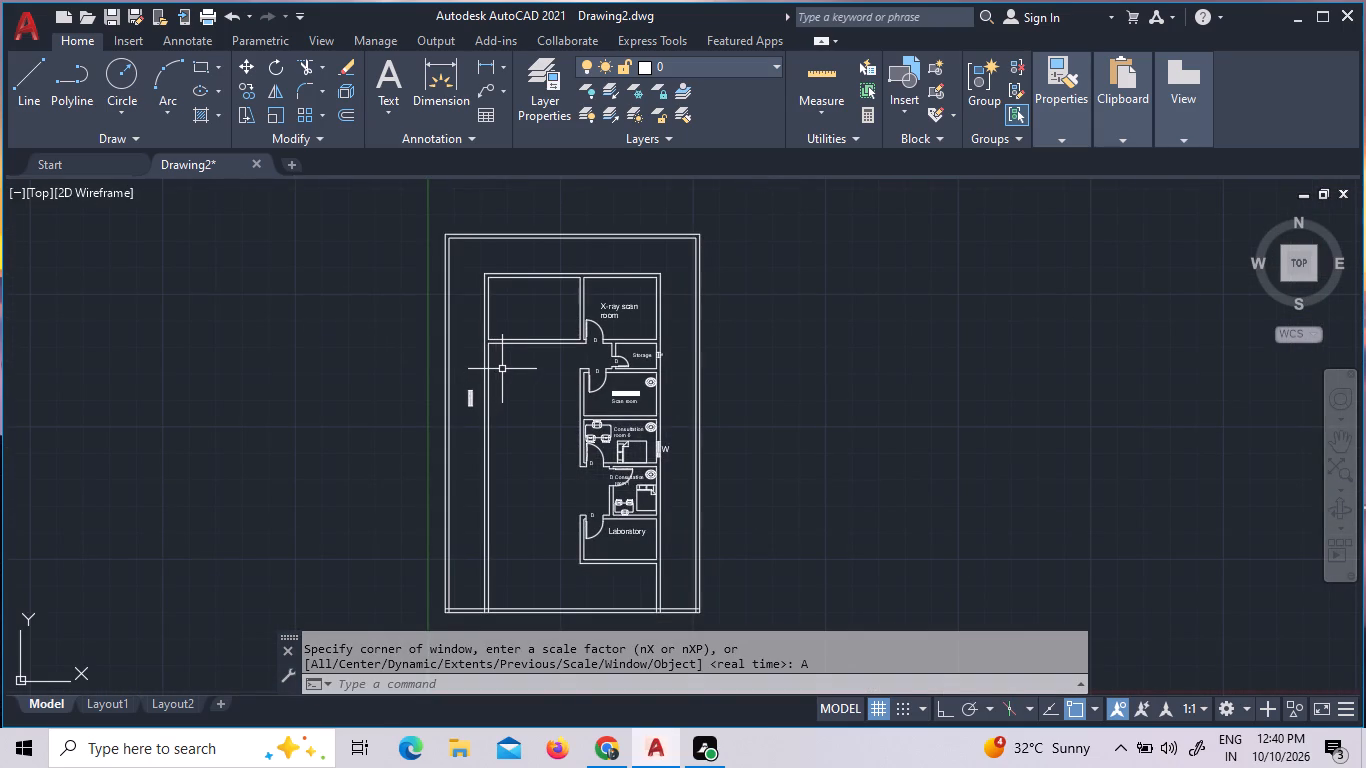
key("space")
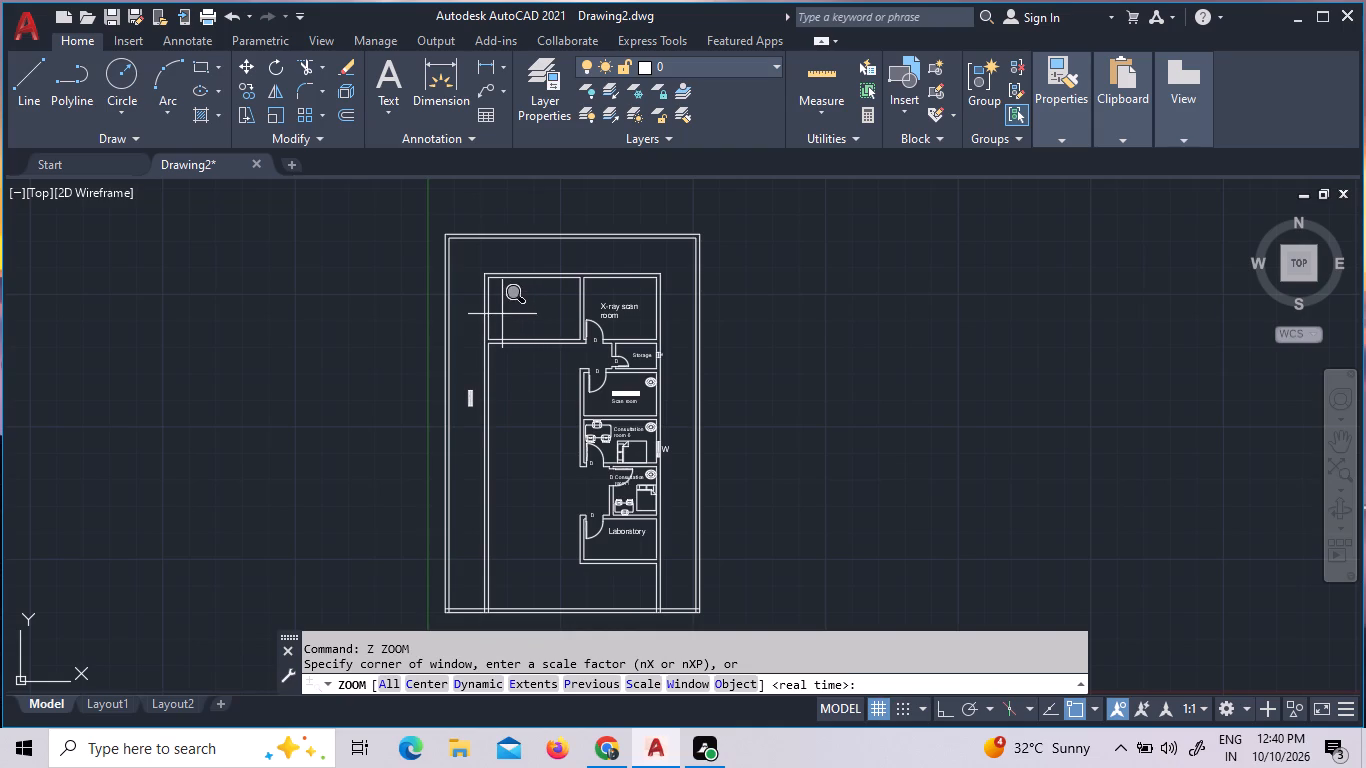
key("w")
key("space")
left_click(455, 269)
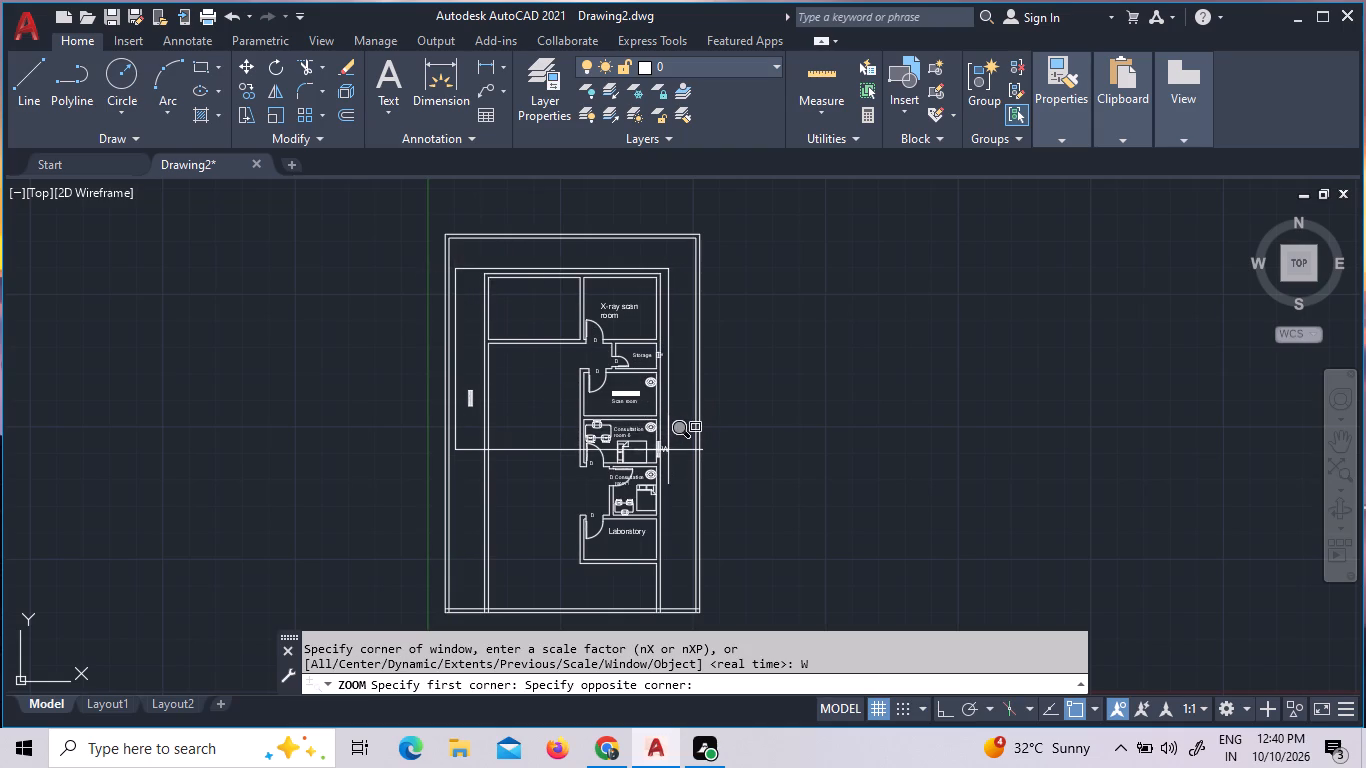
left_click(668, 440)
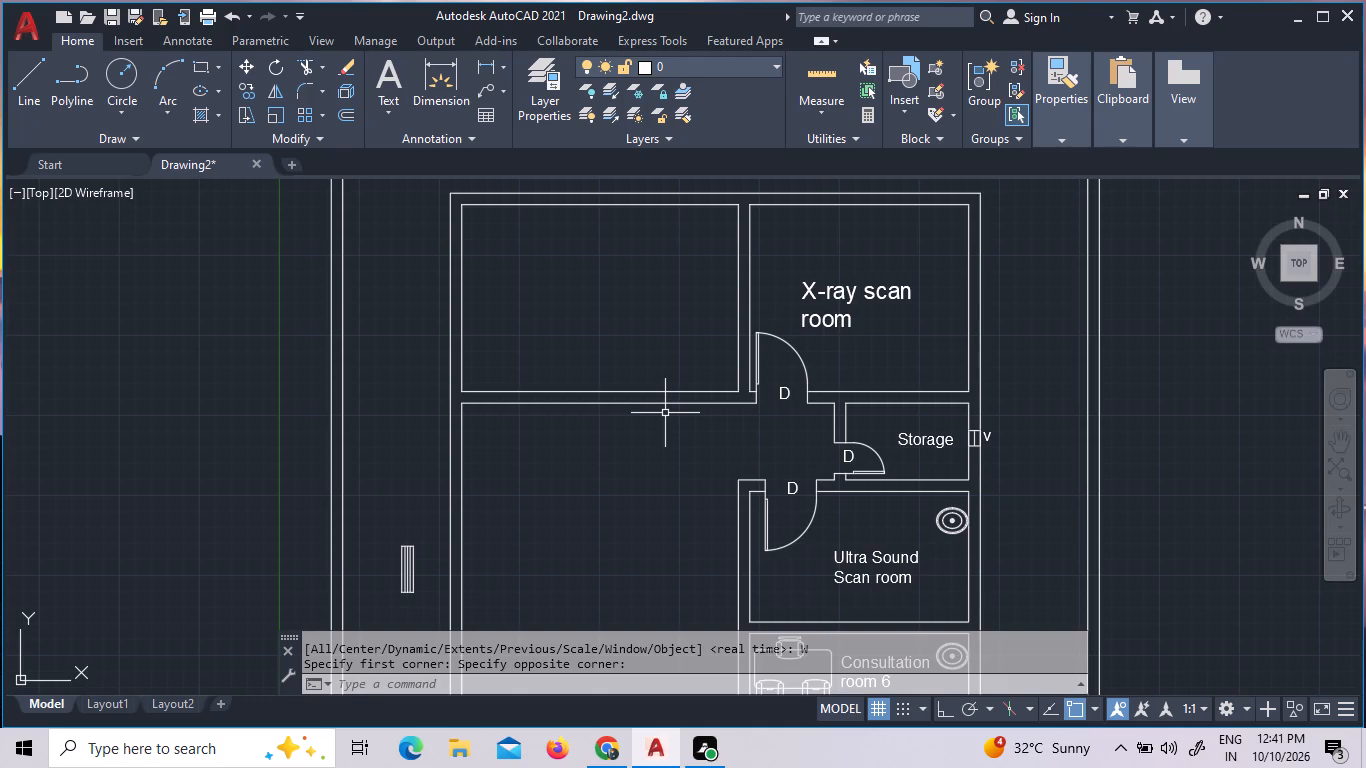
key("u")
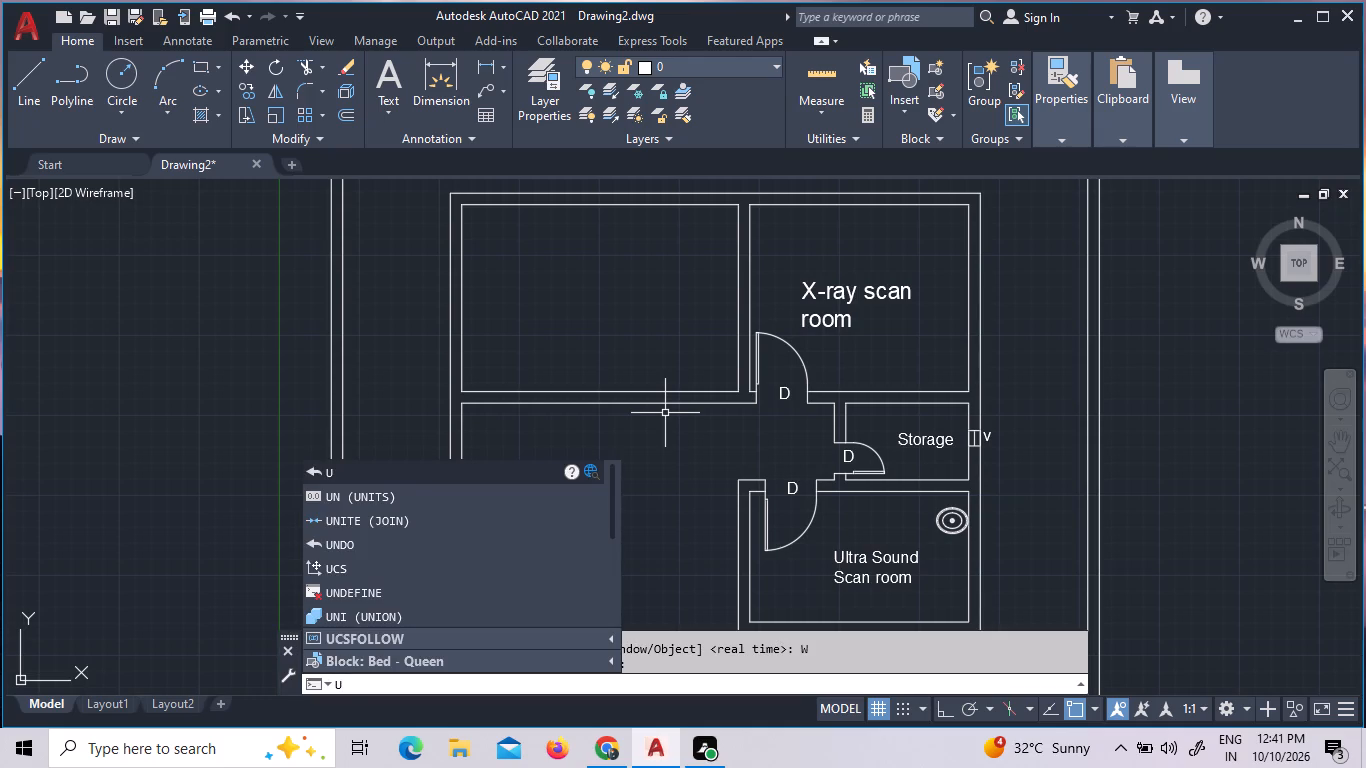
key("BackSpace")
key("Escape")
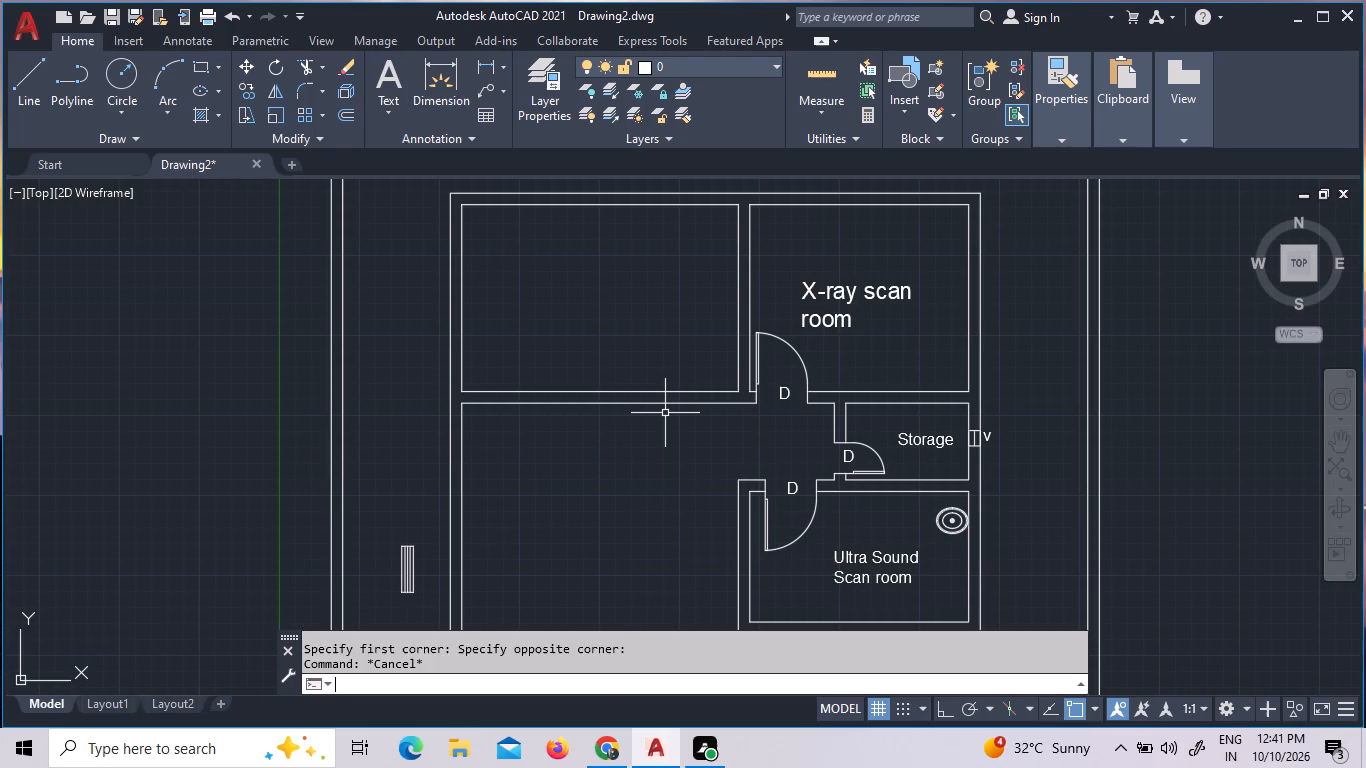
key("o")
key("Return")
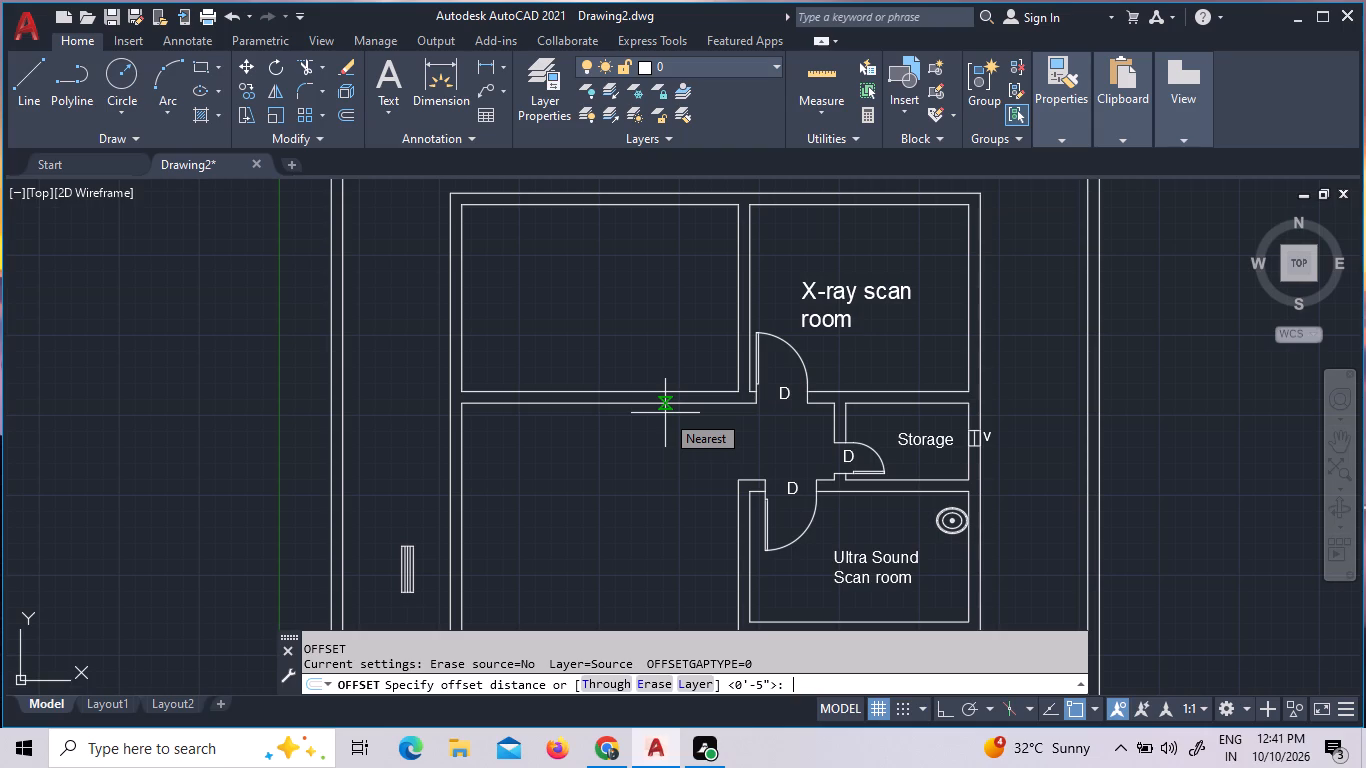
type("13")
key("apostrophe")
key("9")
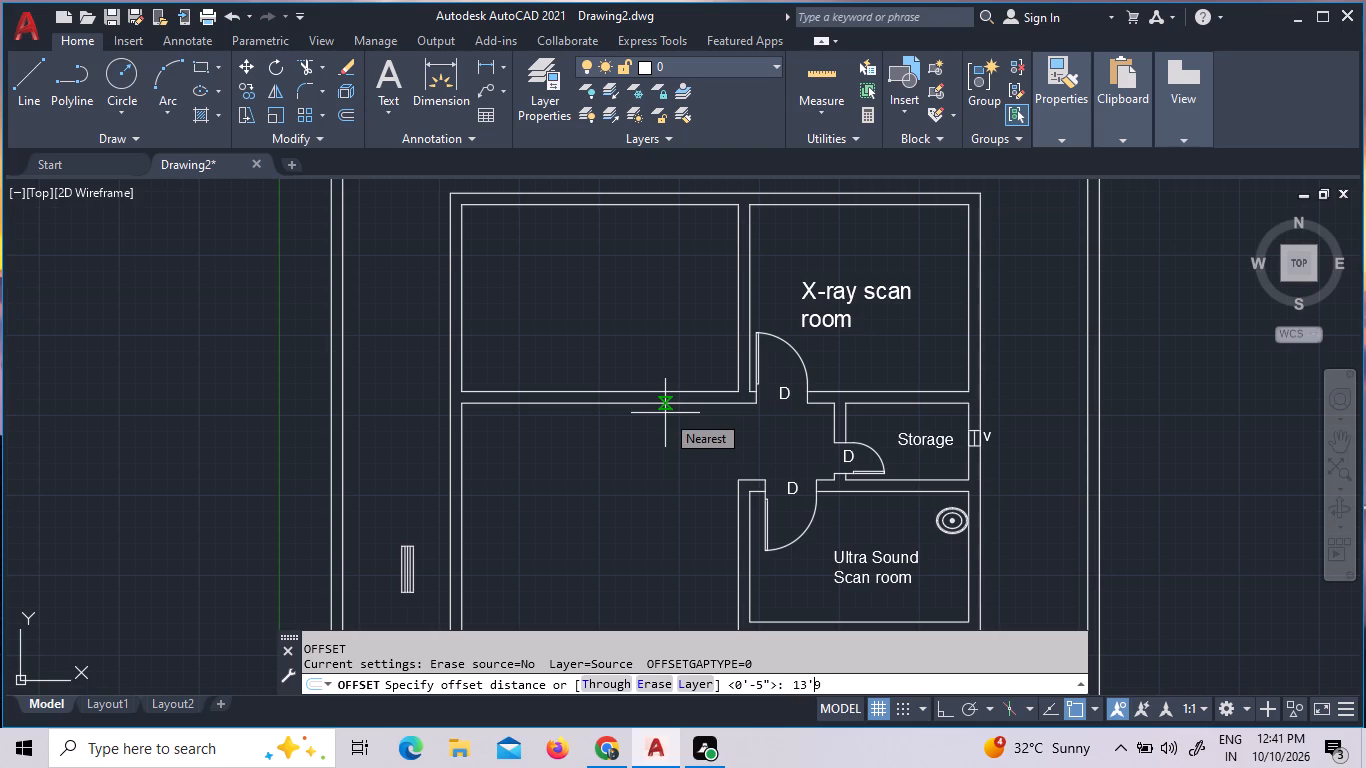
key("shift+quotedbl")
key("Return")
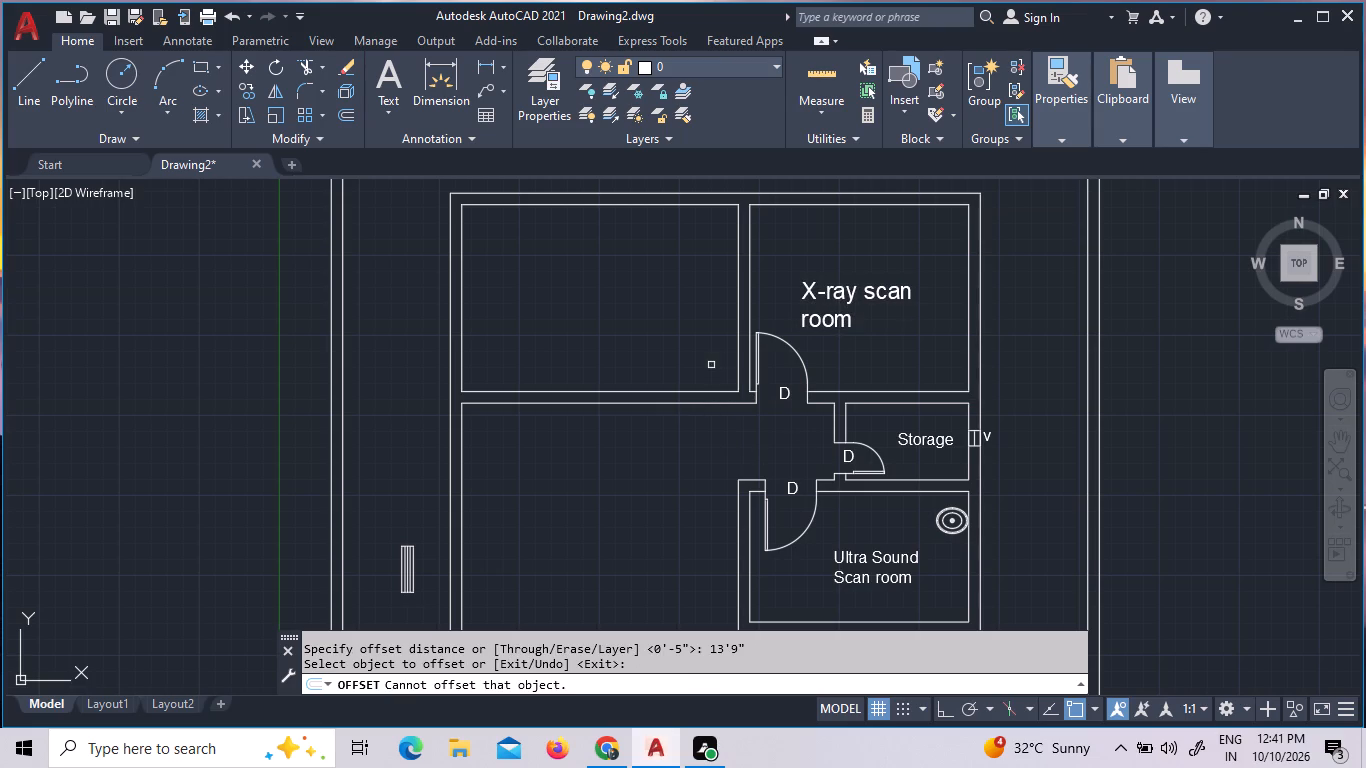
left_click(739, 358)
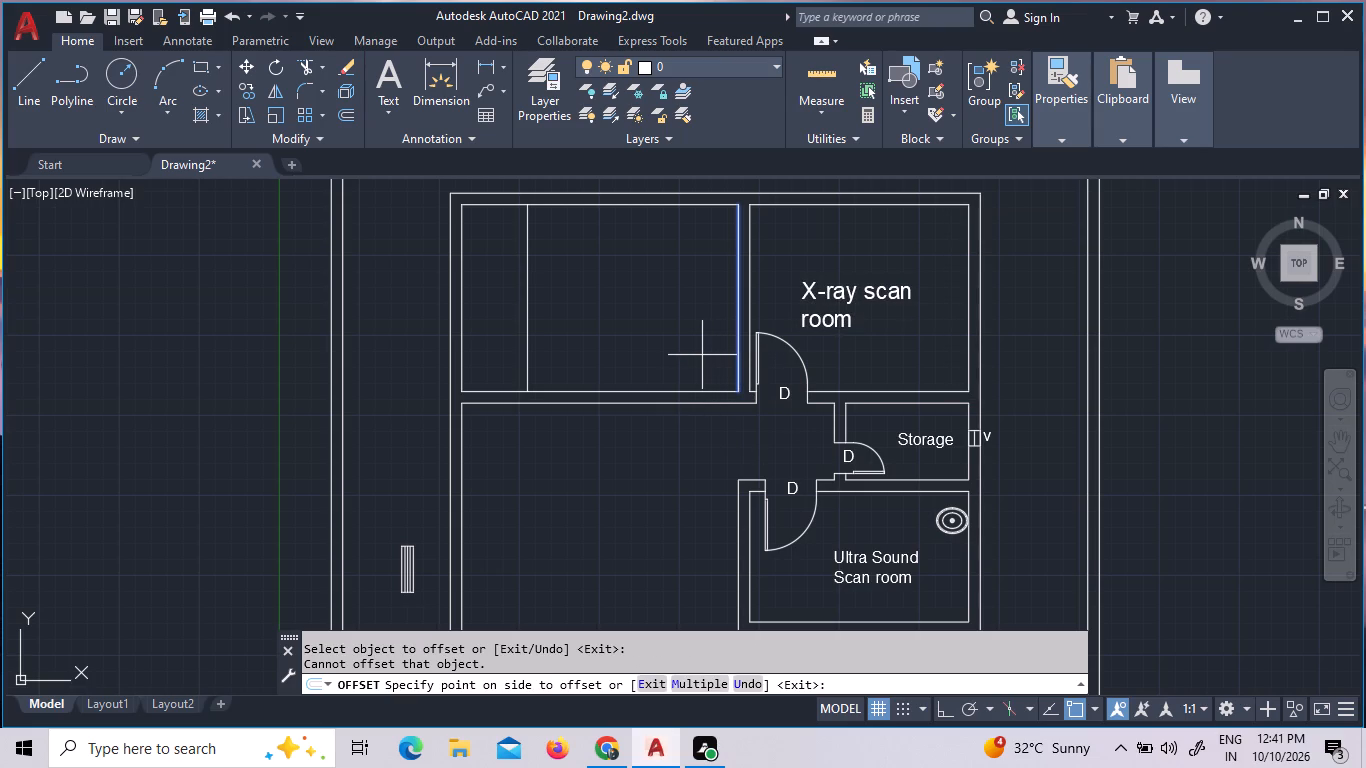
left_click(702, 355)
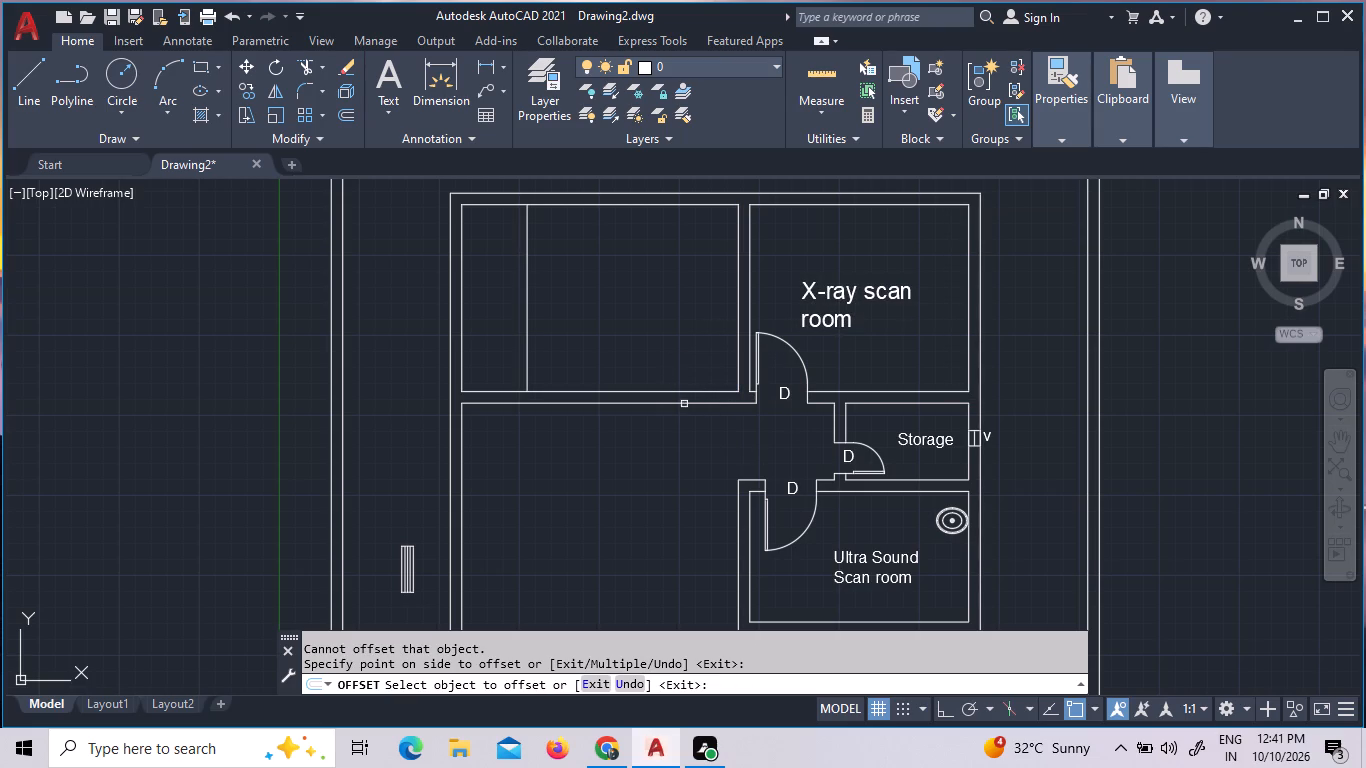
Offset the outer west wall line of the Ultra Sound Scan room and Consultation room 6 by 13'9" to the west.
left_click(740, 512)
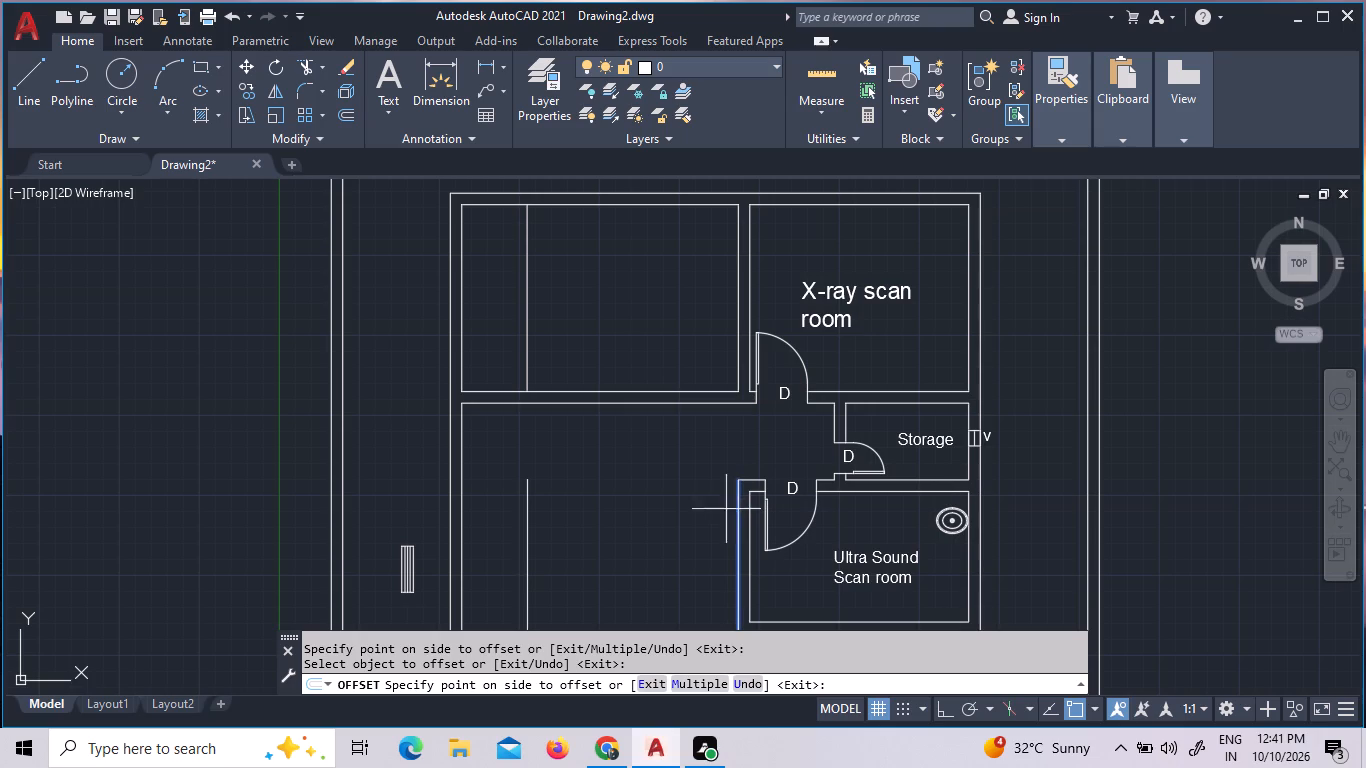
left_click(672, 506)
middle_click_drag(690, 456, 677, 354)
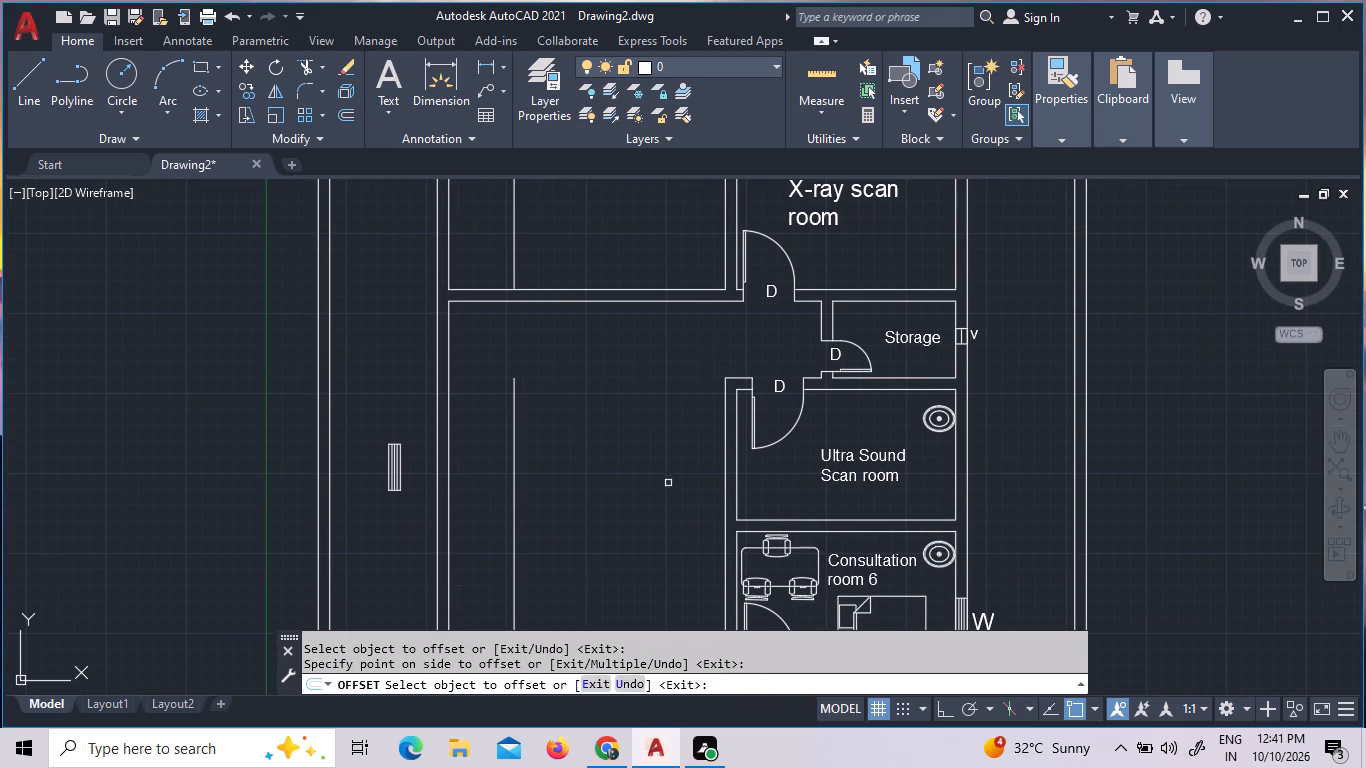
middle_click_drag(671, 484, 669, 376)
middle_click_drag(668, 365, 667, 304)
middle_click_drag(657, 521, 662, 400)
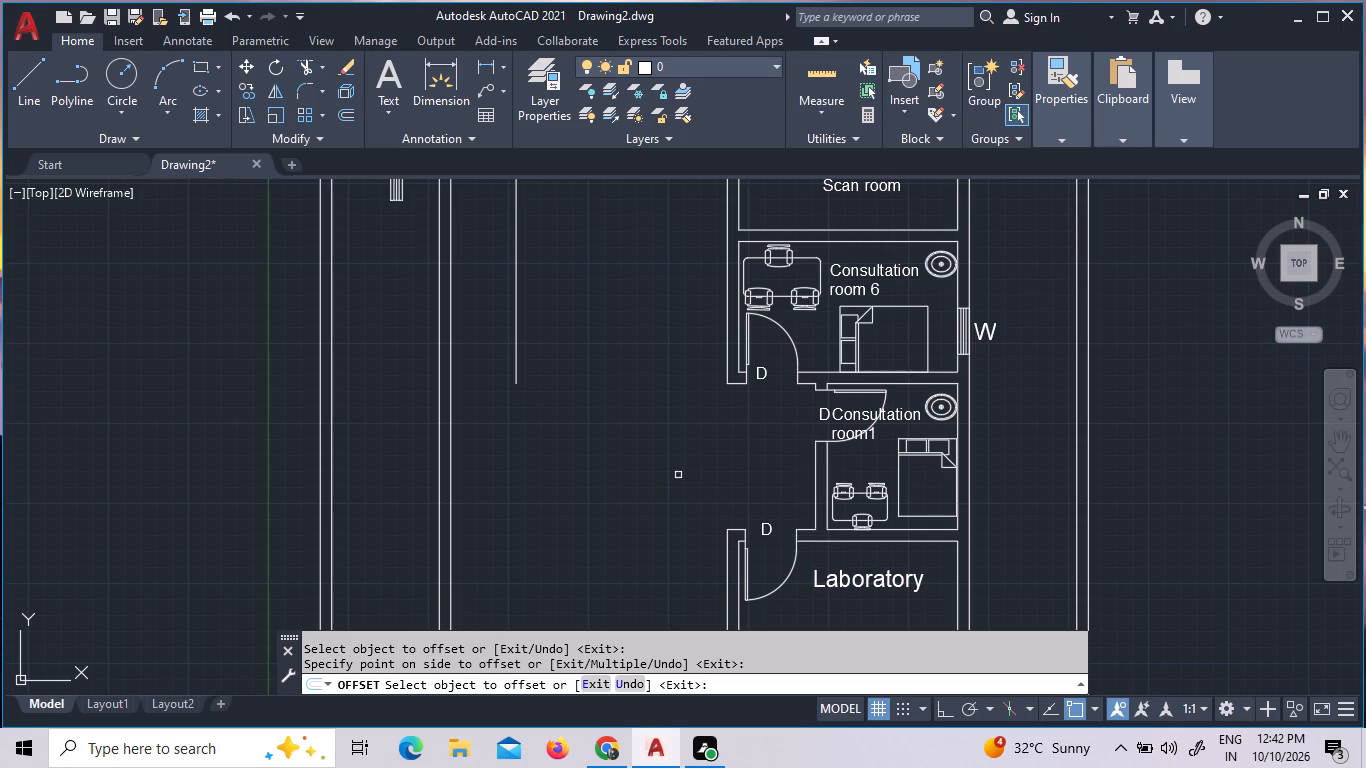
middle_click_drag(673, 406, 645, 653)
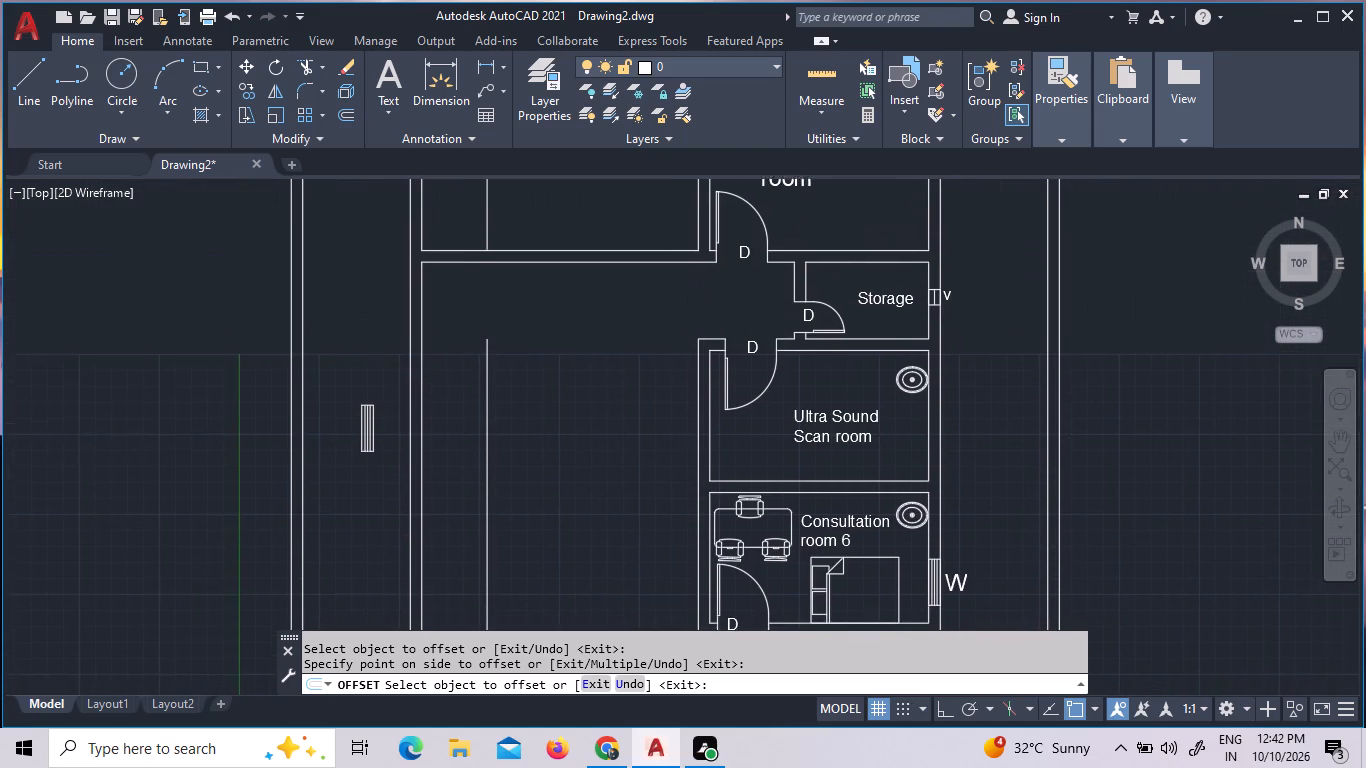
Extend the offset wall line west of the Ultra Sound Scan room north to the south wall of the unlabelled room.
middle_click_drag(645, 653, 647, 645)
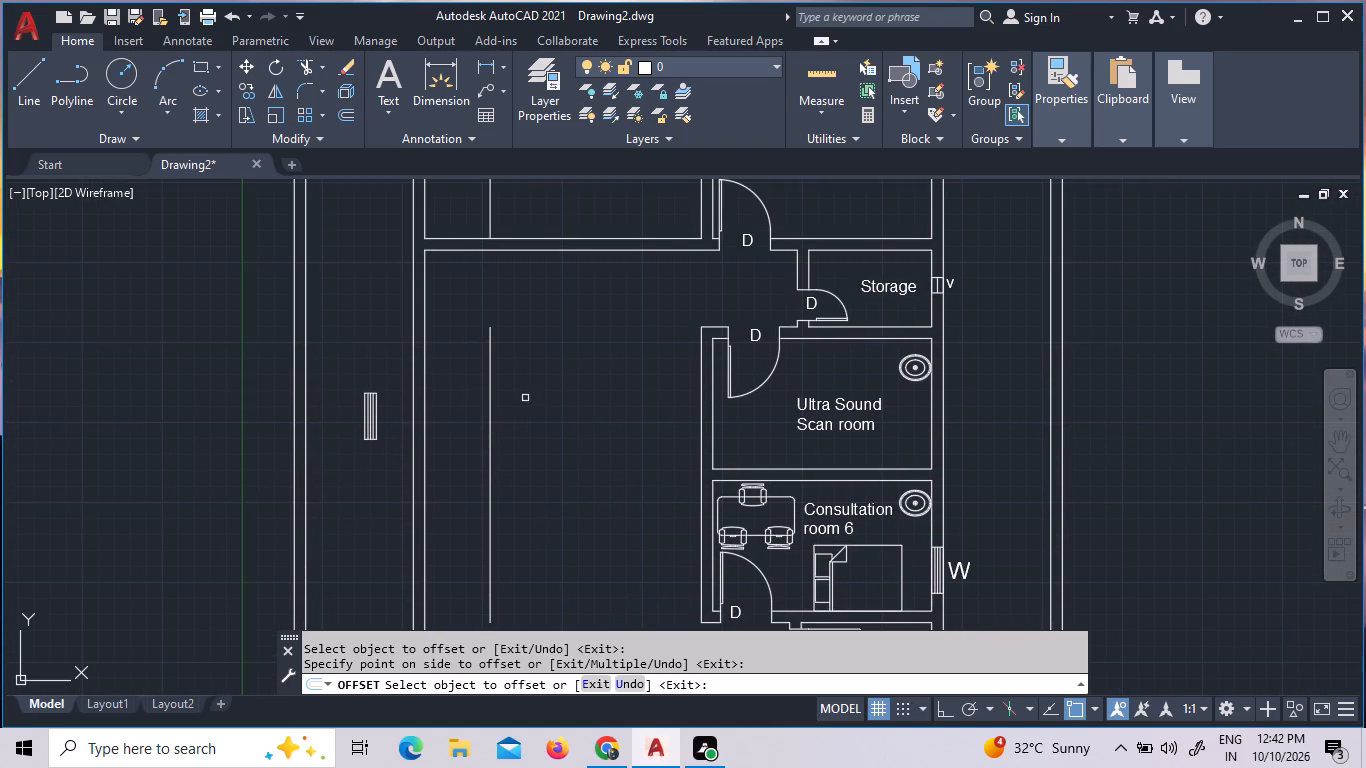
key("Escape")
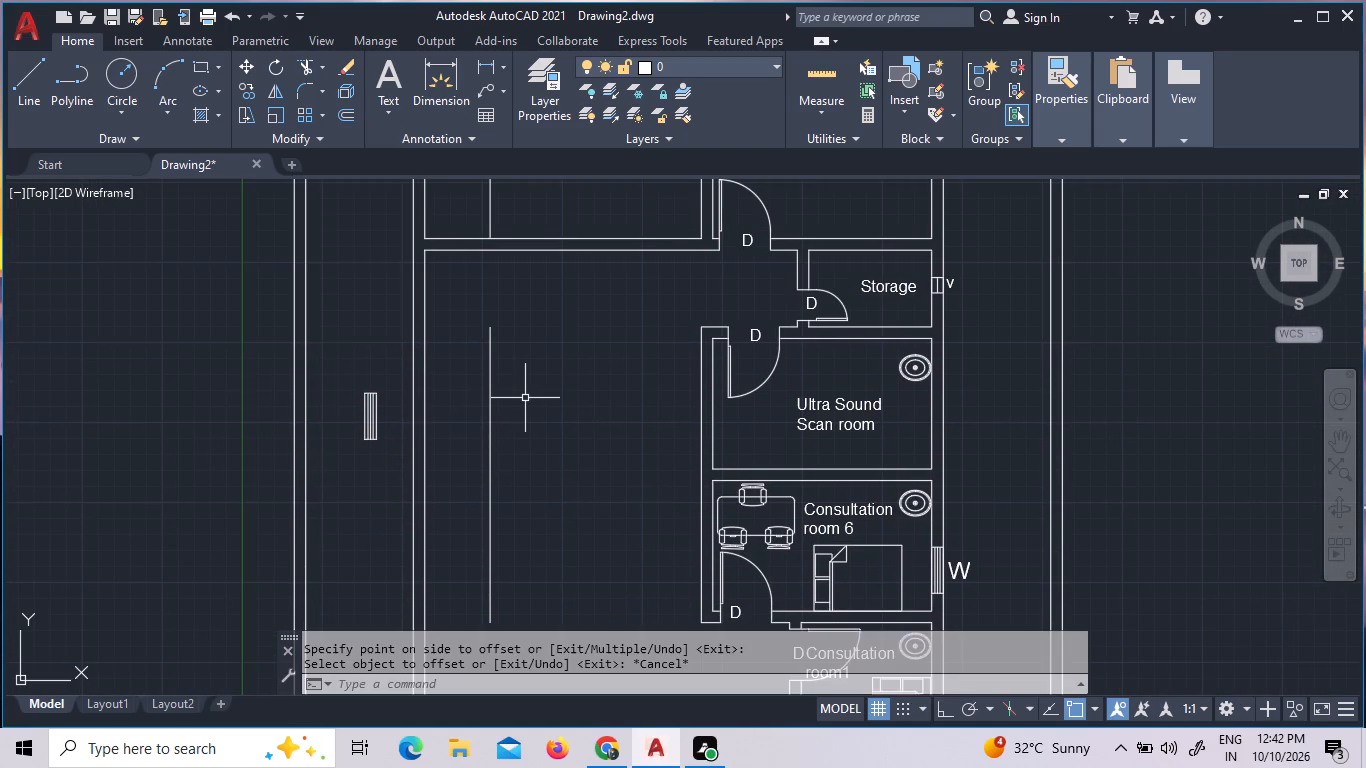
key("x")
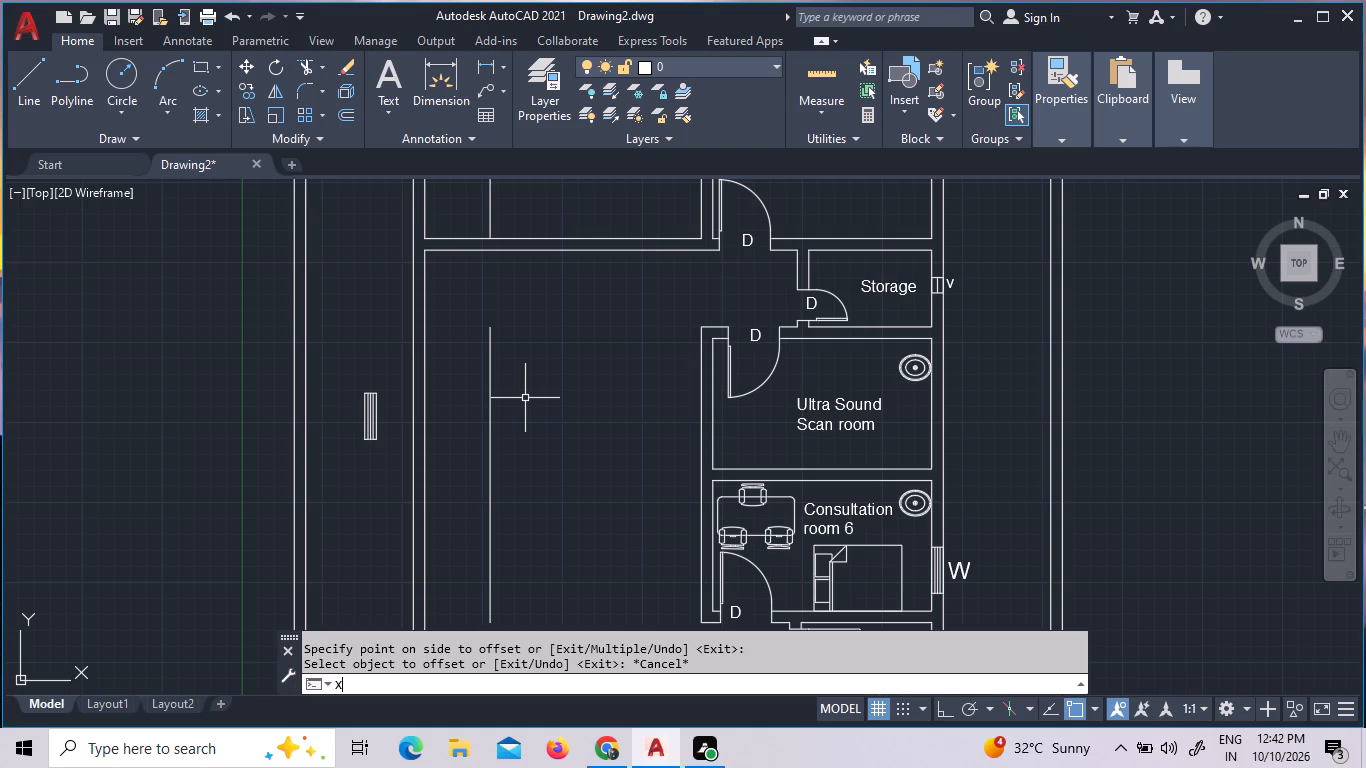
key("BackSpace")
type("EX")
key("Return")
key("Return")
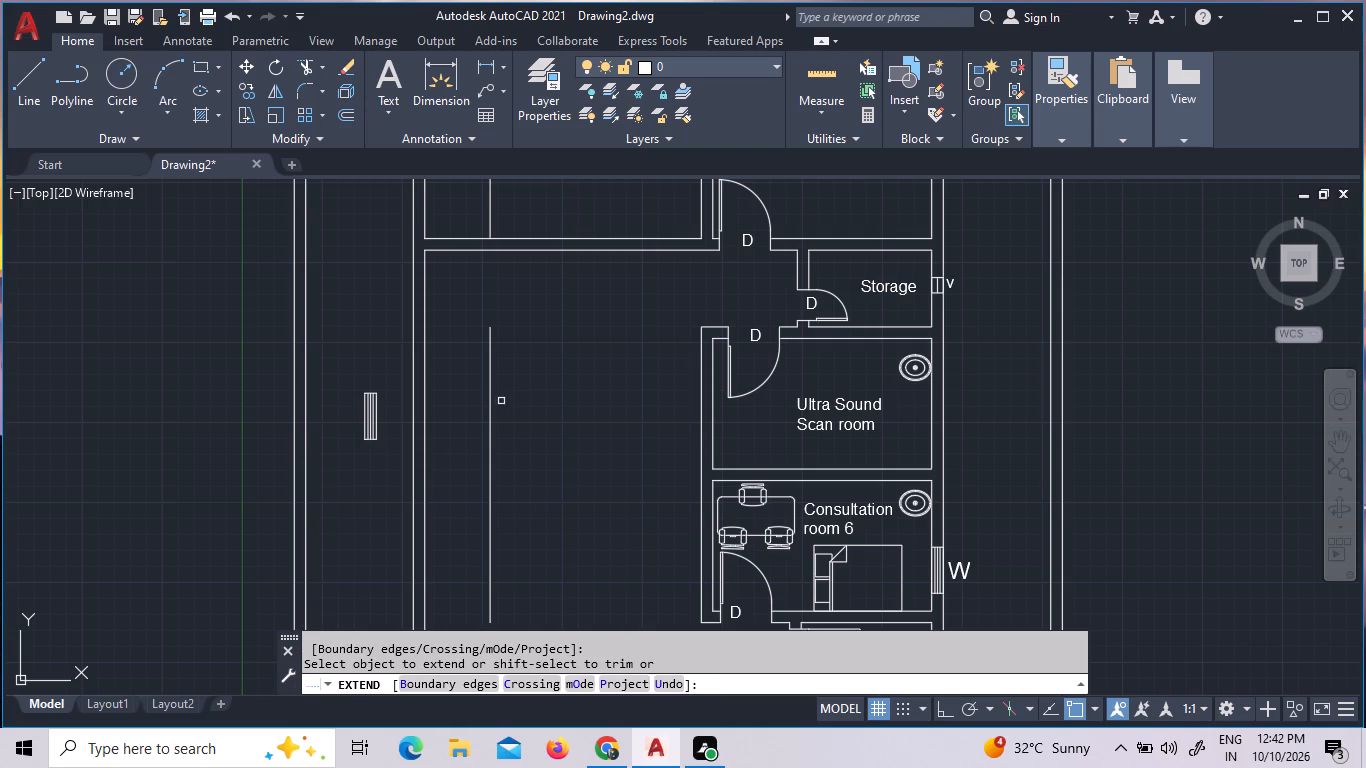
left_click(492, 398)
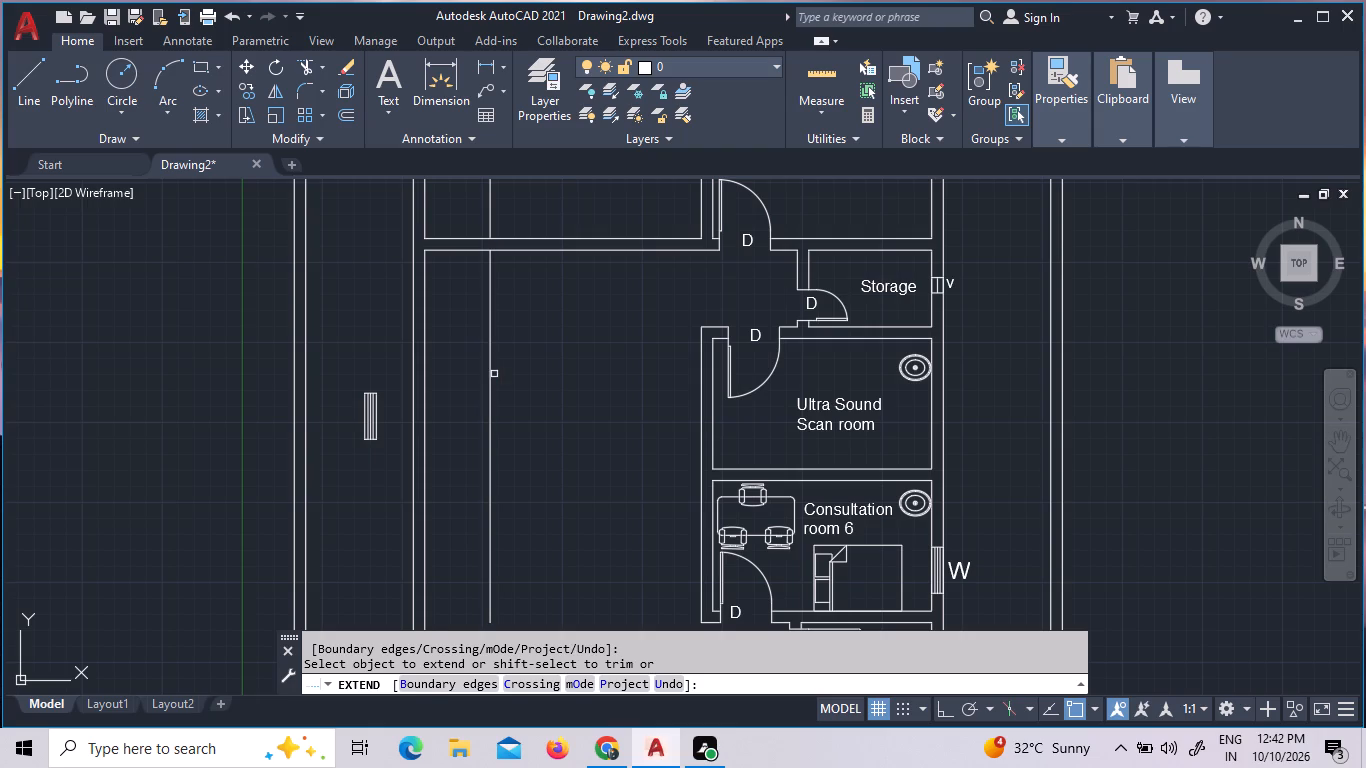
left_click(494, 374)
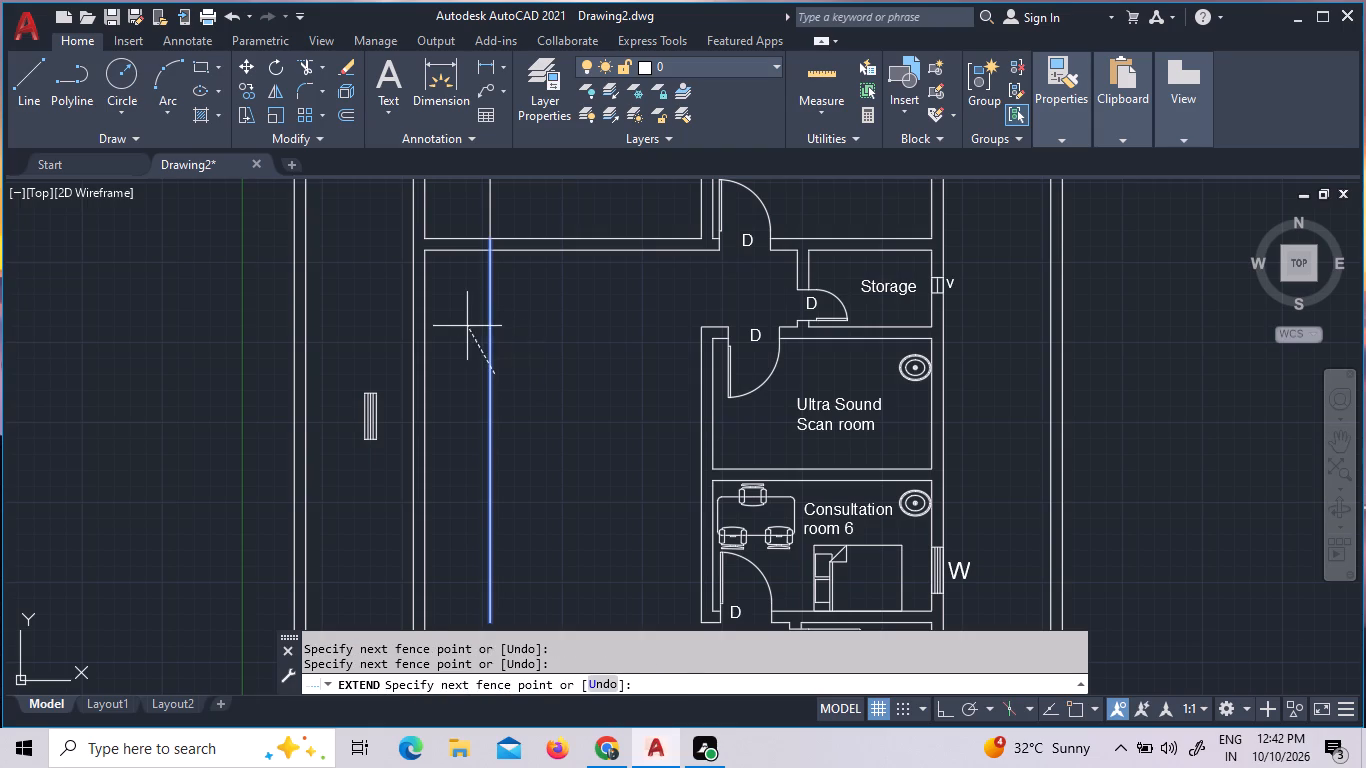
left_click(467, 326)
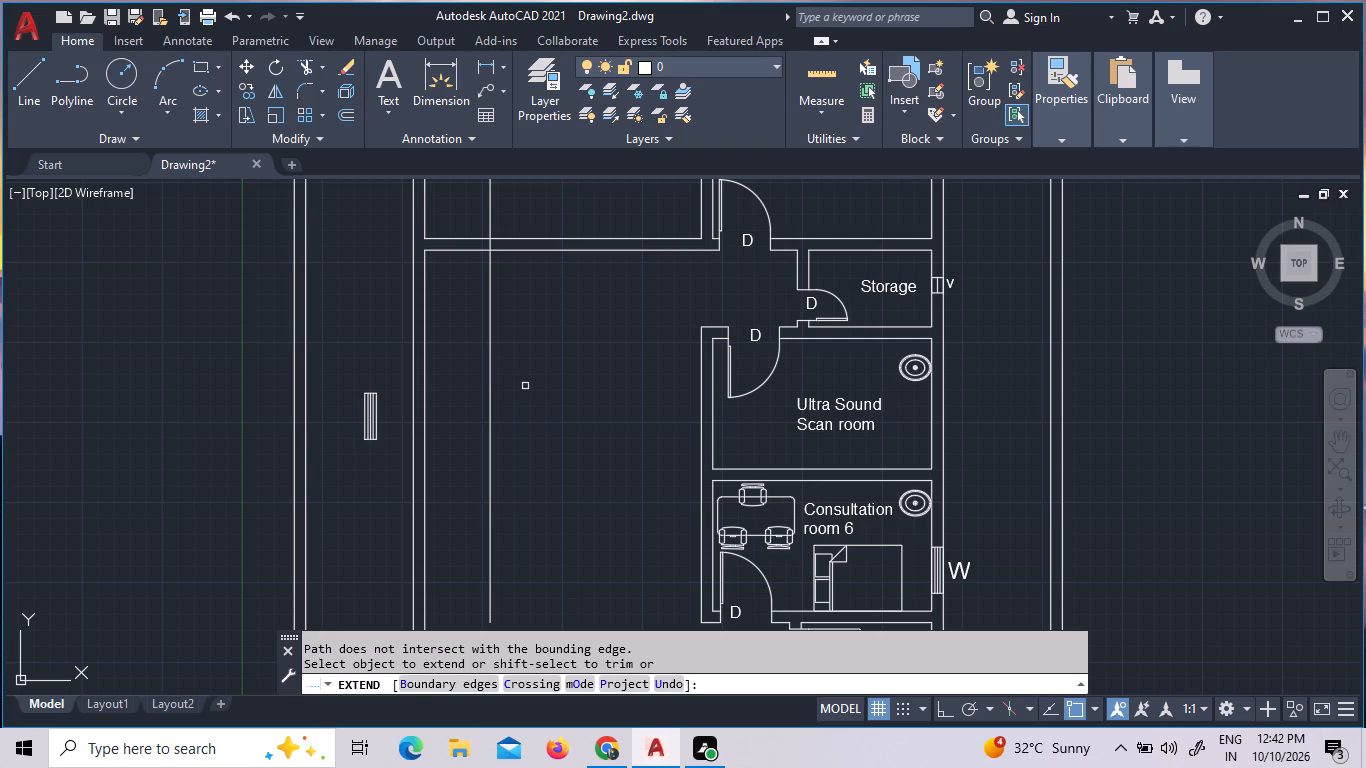
key("Escape")
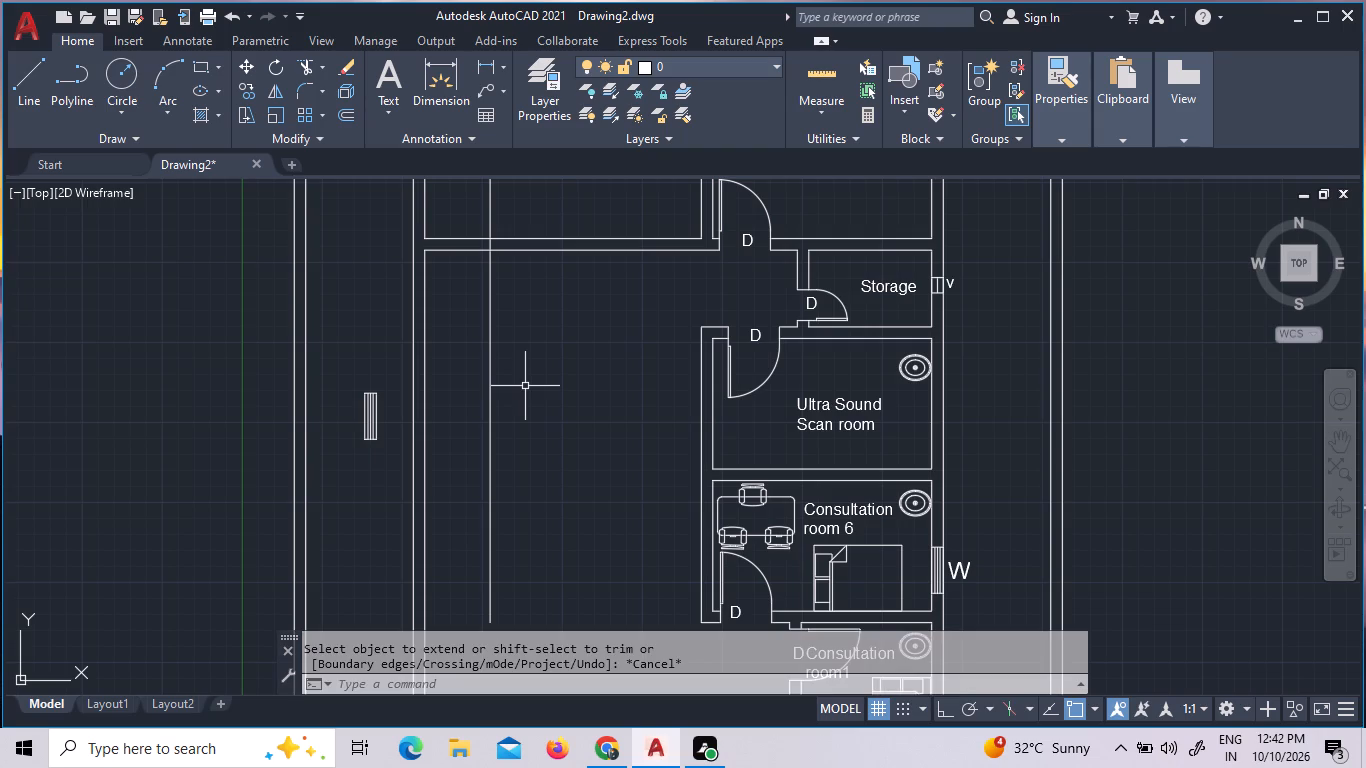
Offset both new vertical wall lines, in the unlabelled room and south of it, 9" to the west.
key("o")
key("Return")
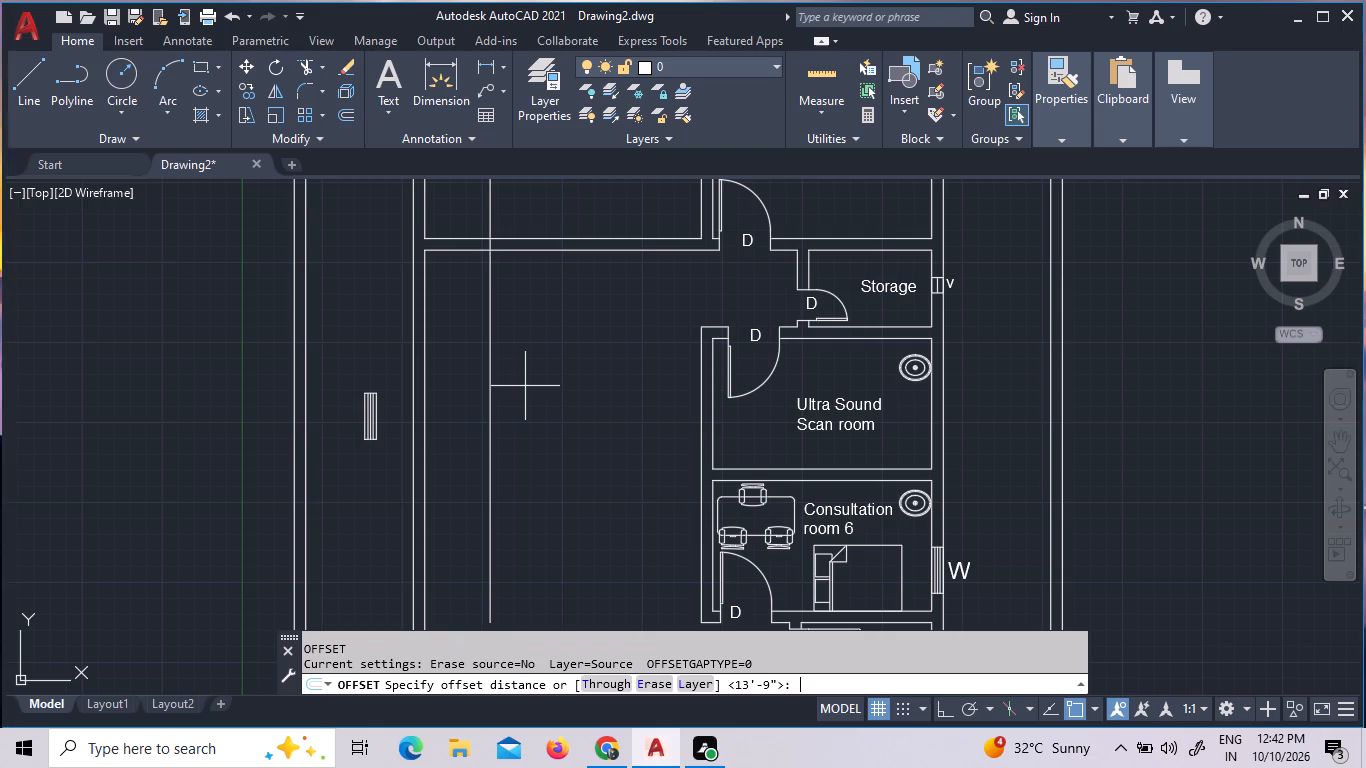
type("9\"")
key("Return")
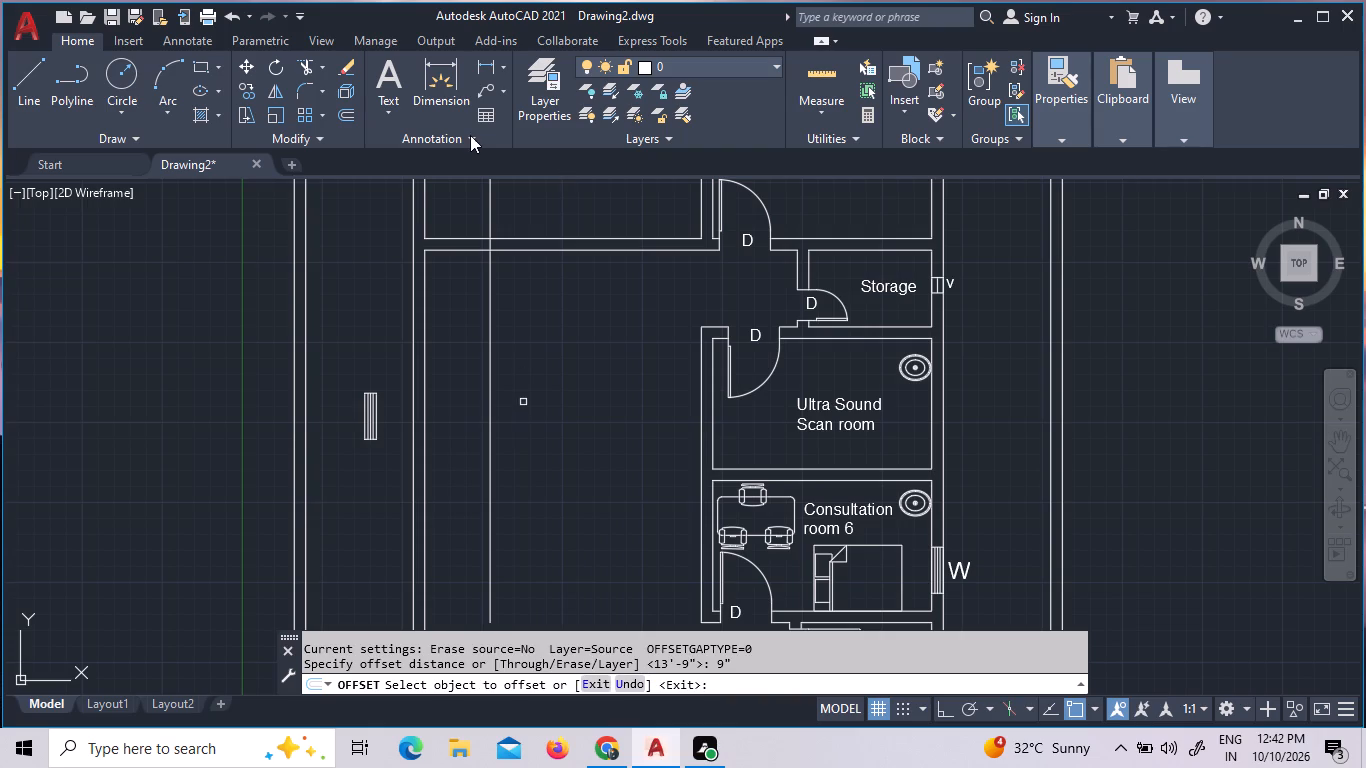
left_click(492, 382)
left_click(473, 383)
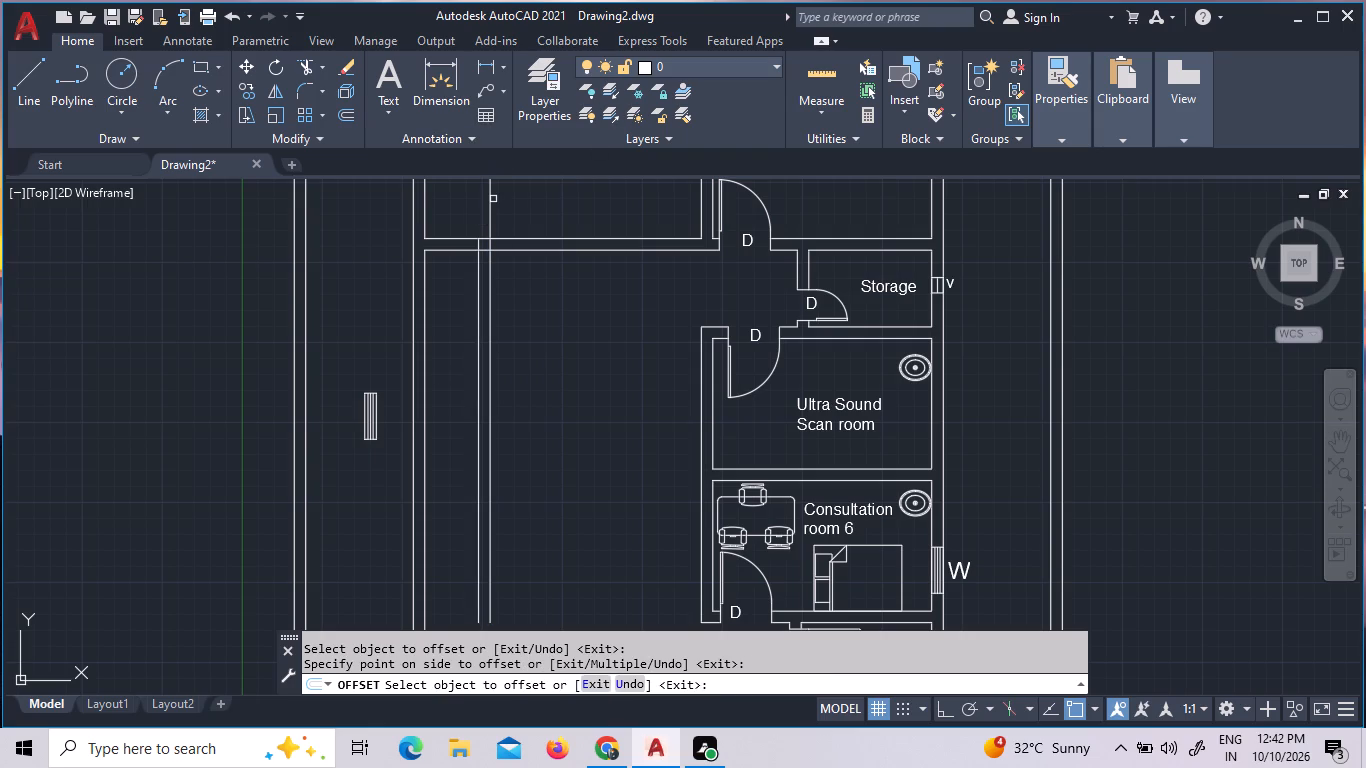
left_click(488, 196)
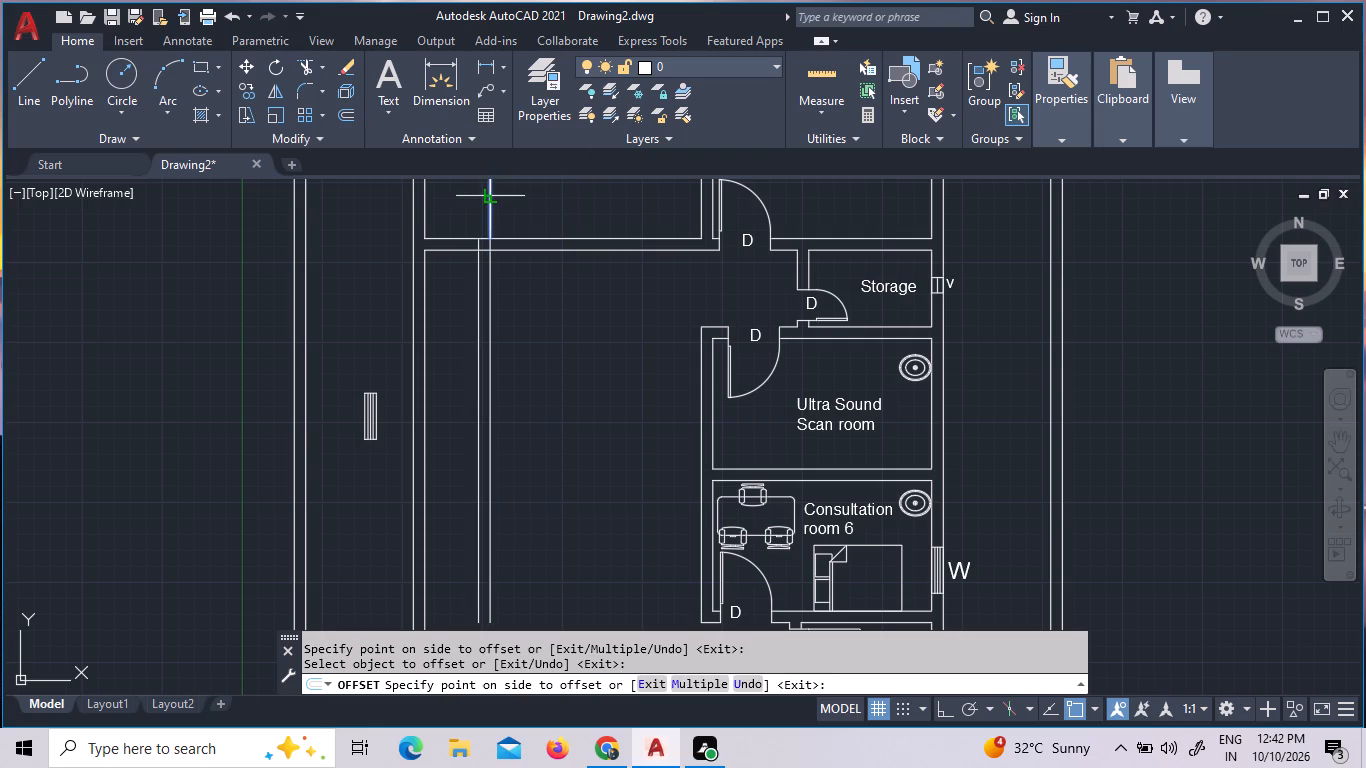
left_click(471, 197)
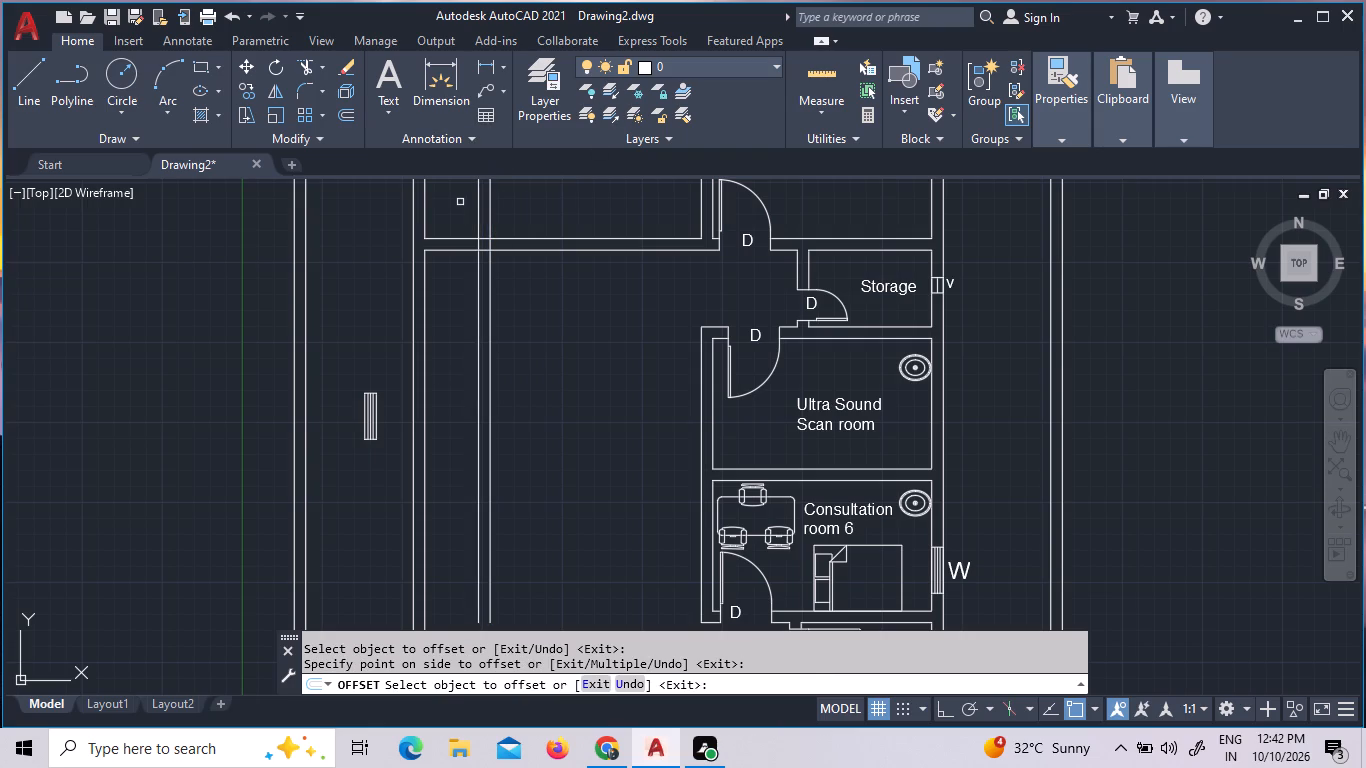
key("Escape")
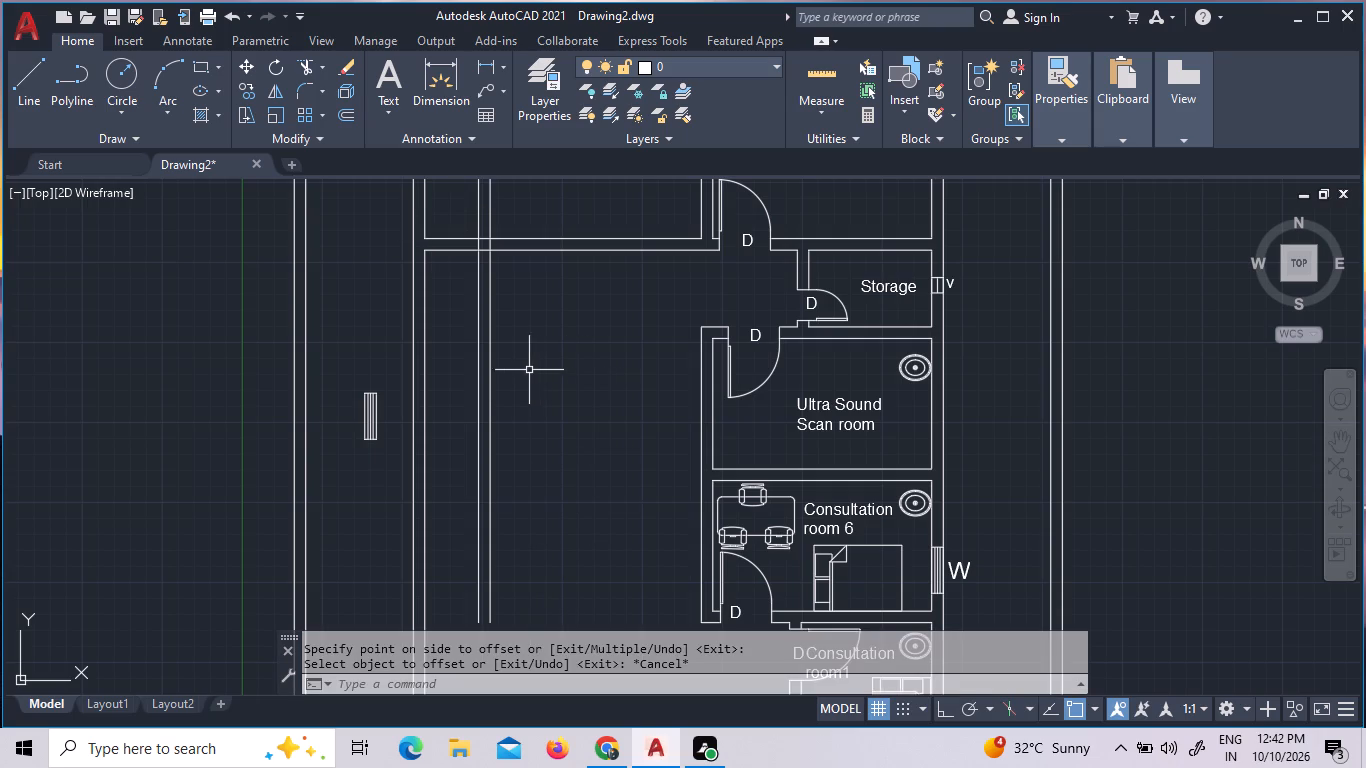
Offset the north inner wall line of the unlabelled room beside the X-ray scan room 5' to the south.
middle_click_drag(533, 359, 549, 576)
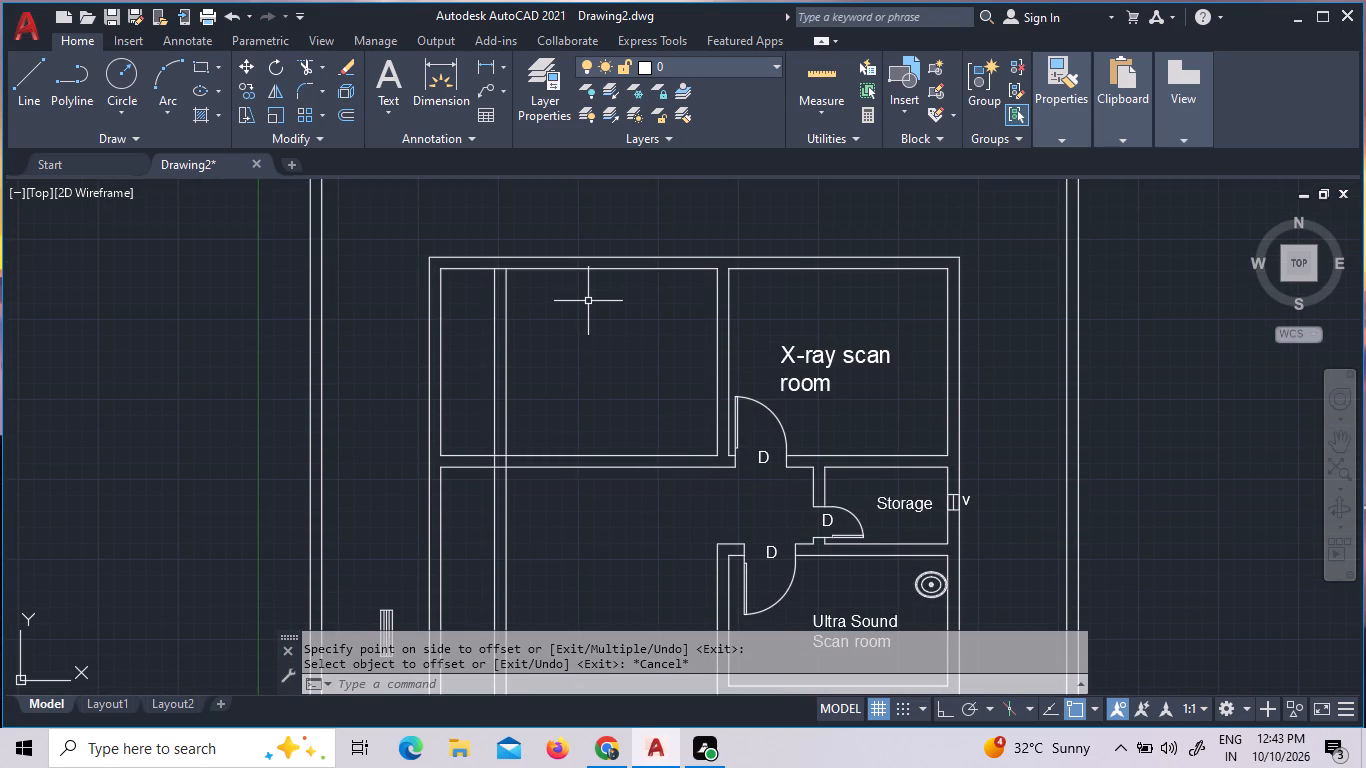
key("Escape")
key("o")
key("Return")
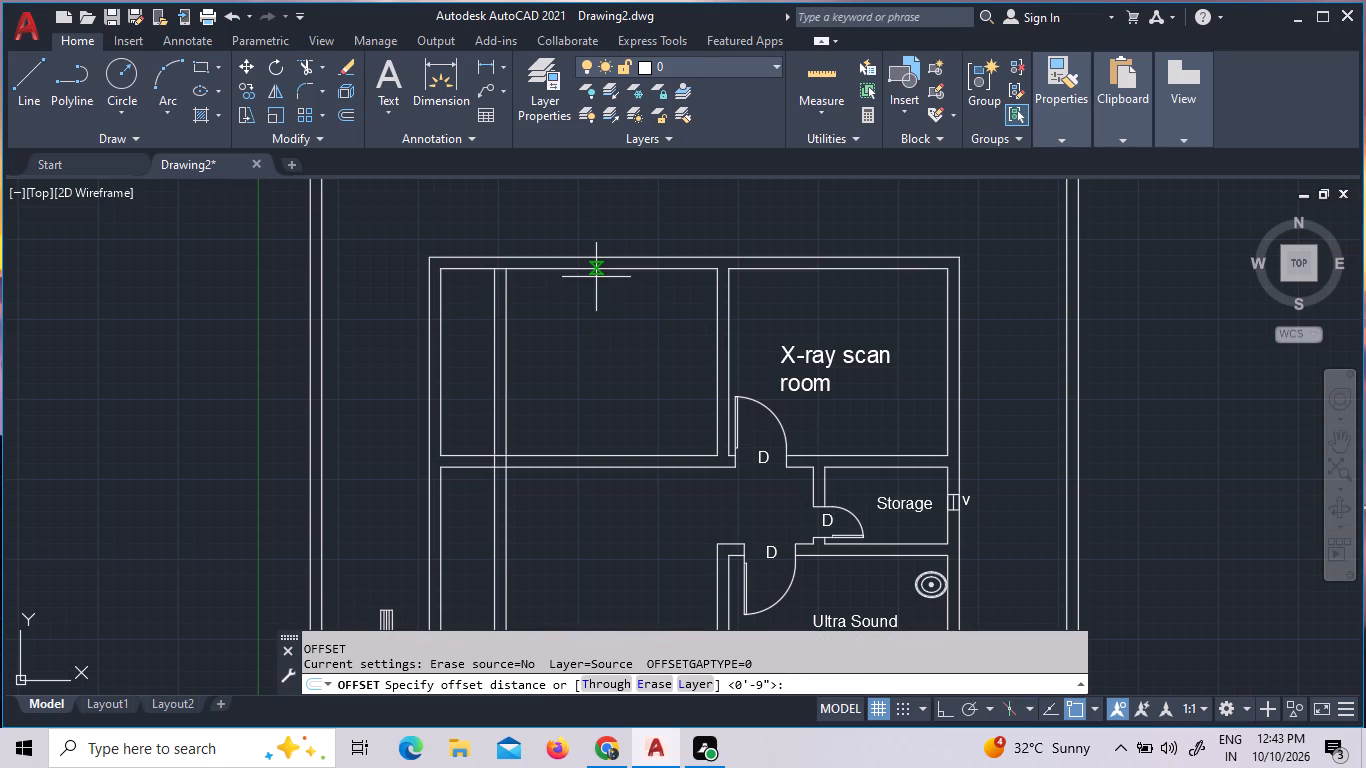
type("5'")
key("Return")
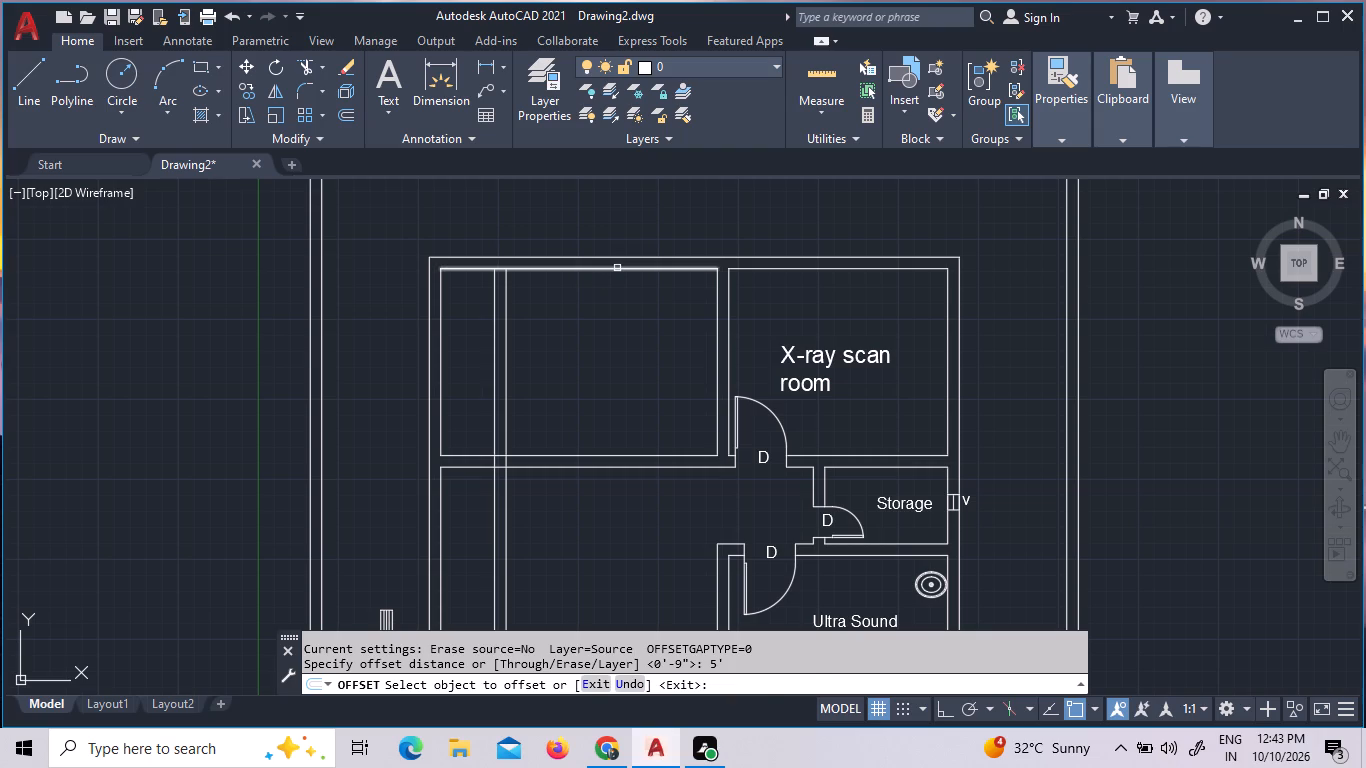
left_click(617, 269)
left_click(614, 327)
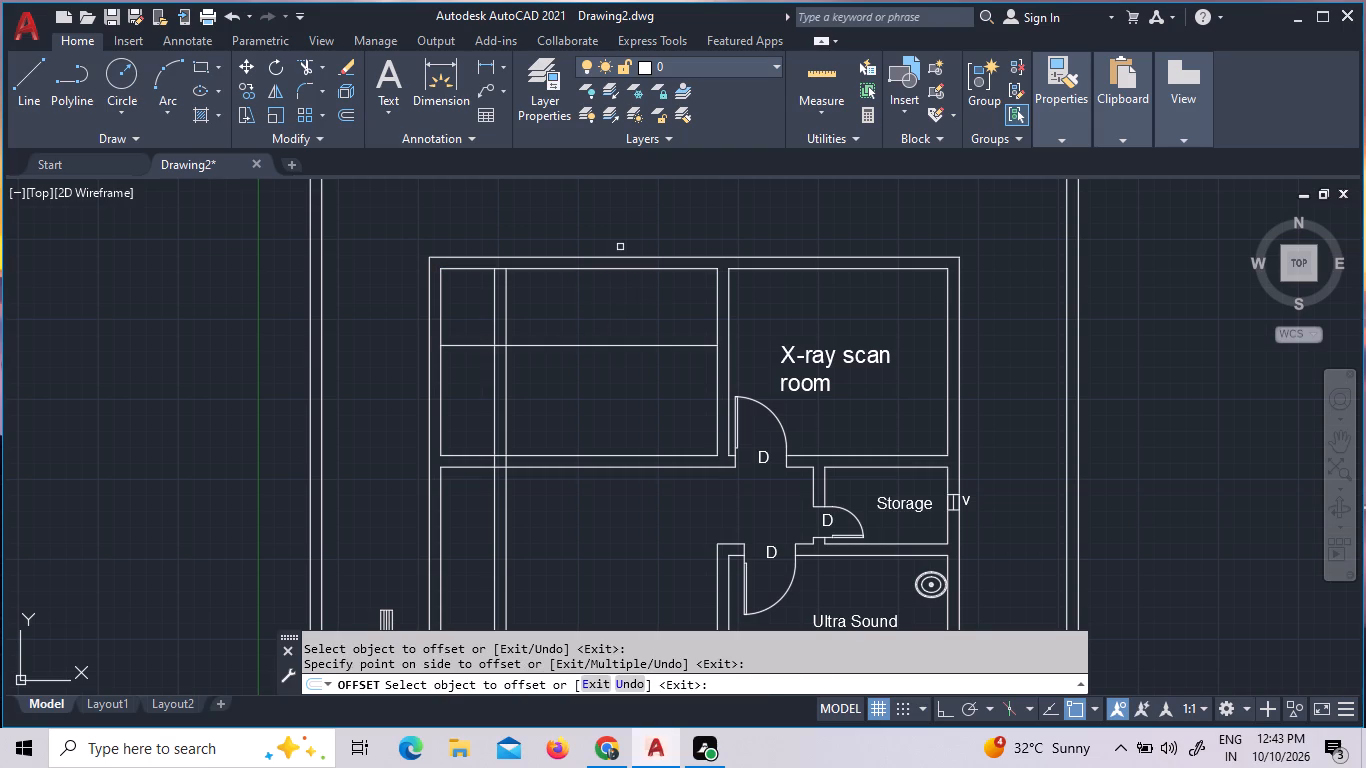
key("Escape")
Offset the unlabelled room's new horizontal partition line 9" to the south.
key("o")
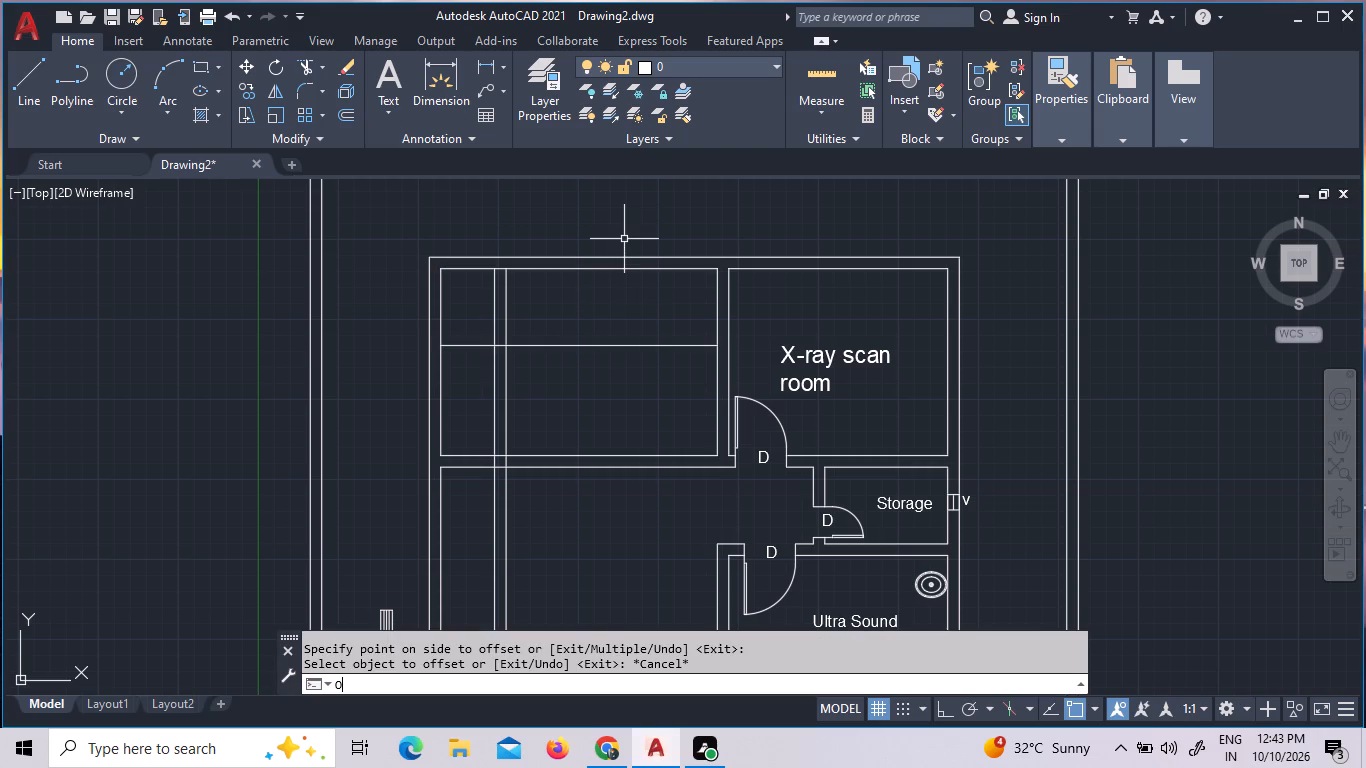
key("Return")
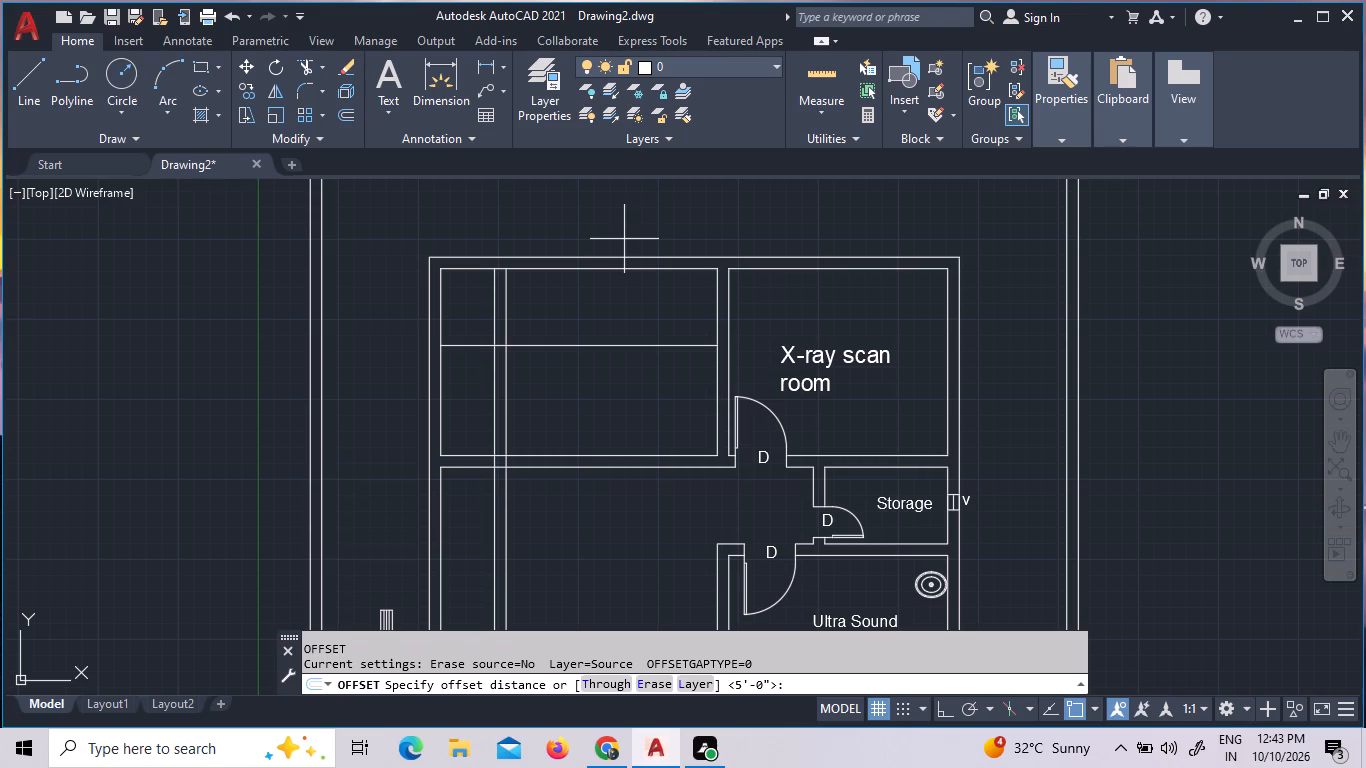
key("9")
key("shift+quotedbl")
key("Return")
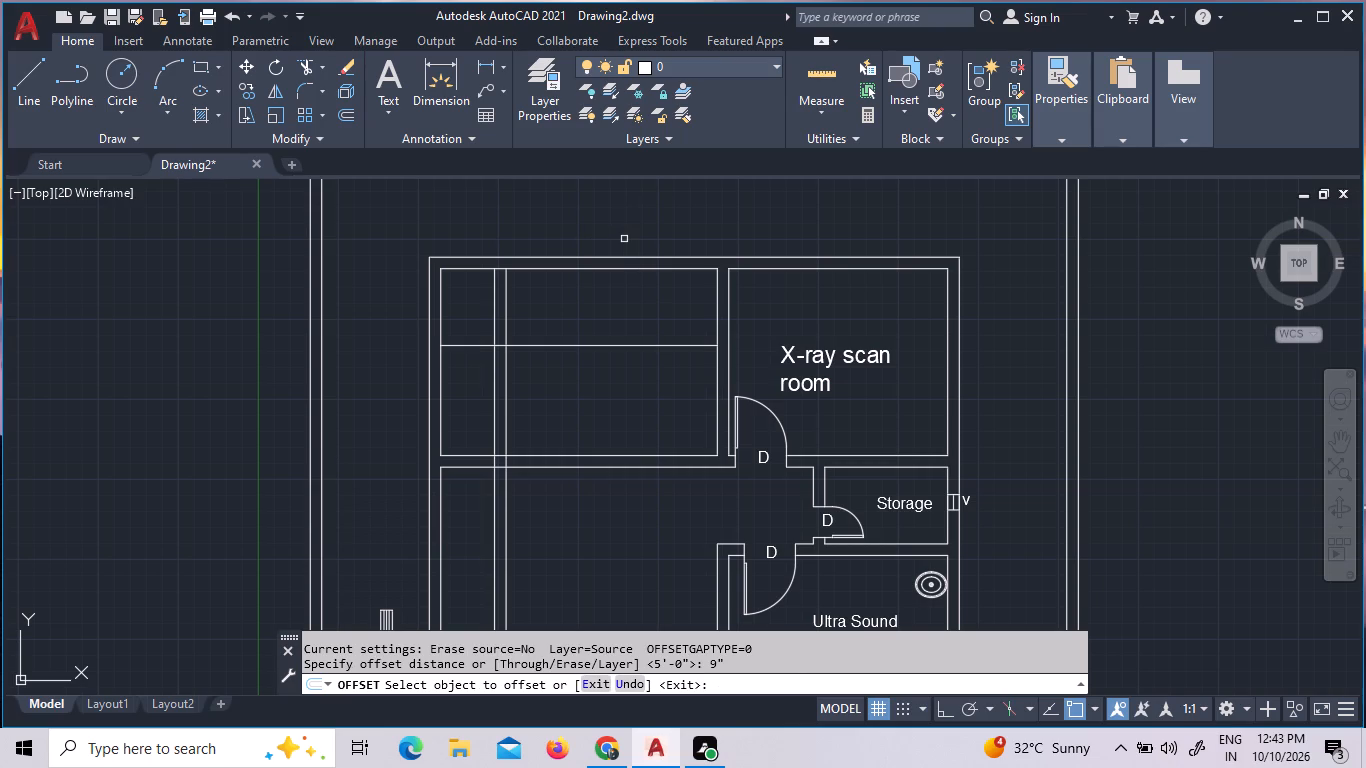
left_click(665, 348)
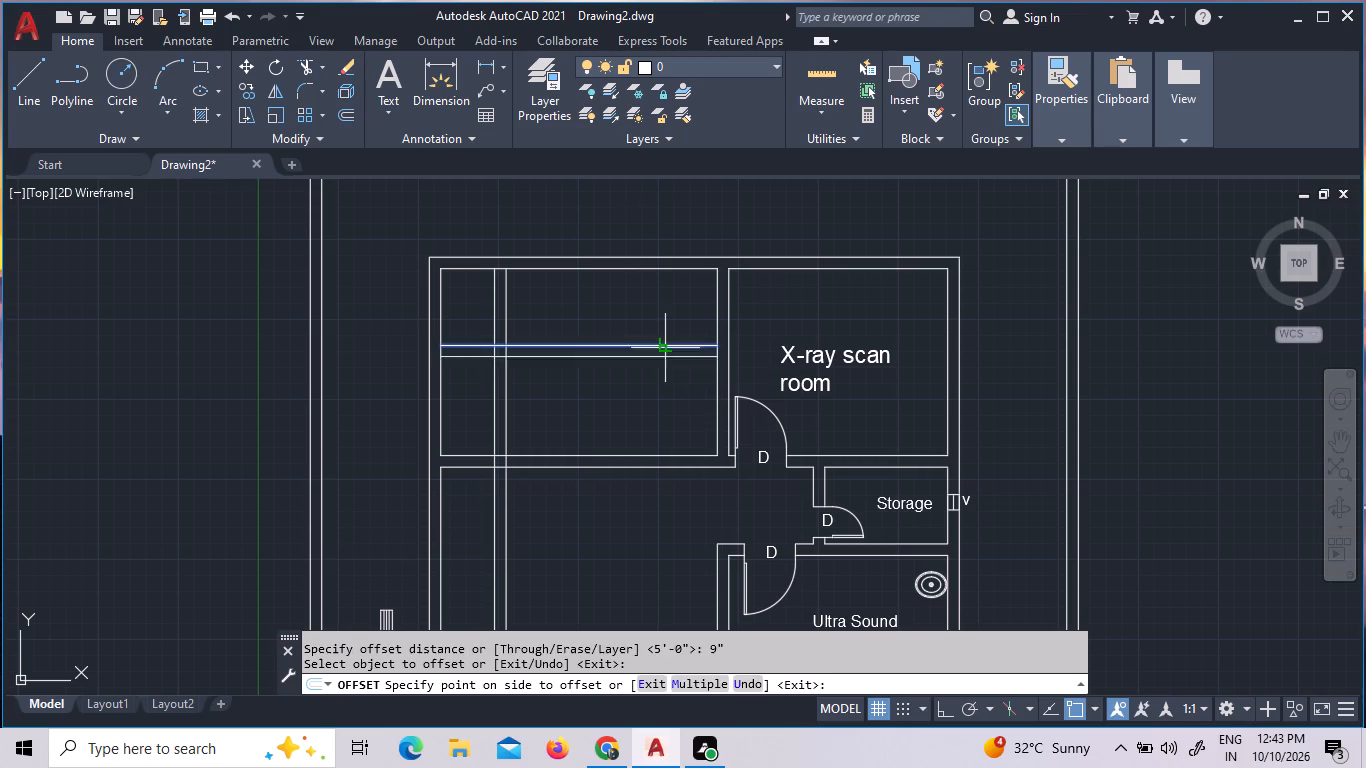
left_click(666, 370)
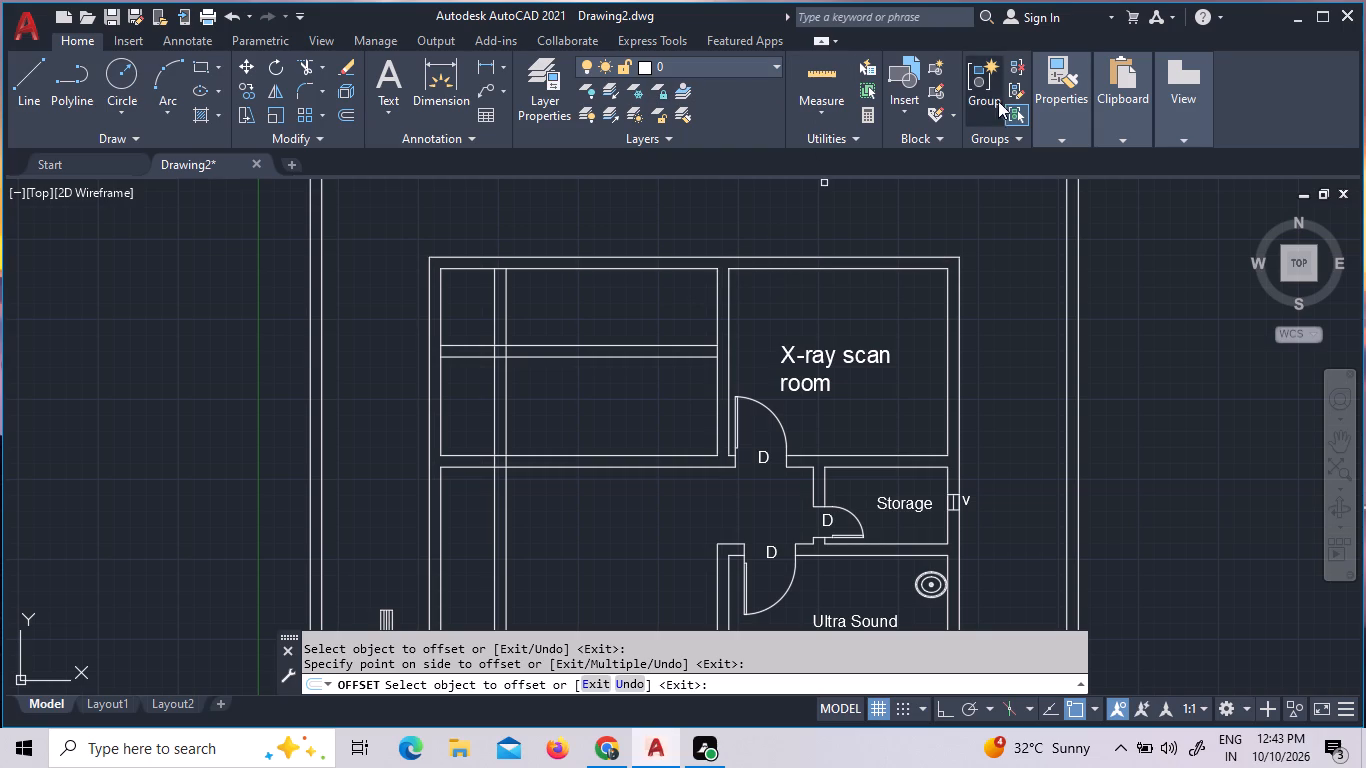
Measure the space south of the new partition in the unlabelled room with Quick Measure.
left_click(817, 118)
left_click(815, 154)
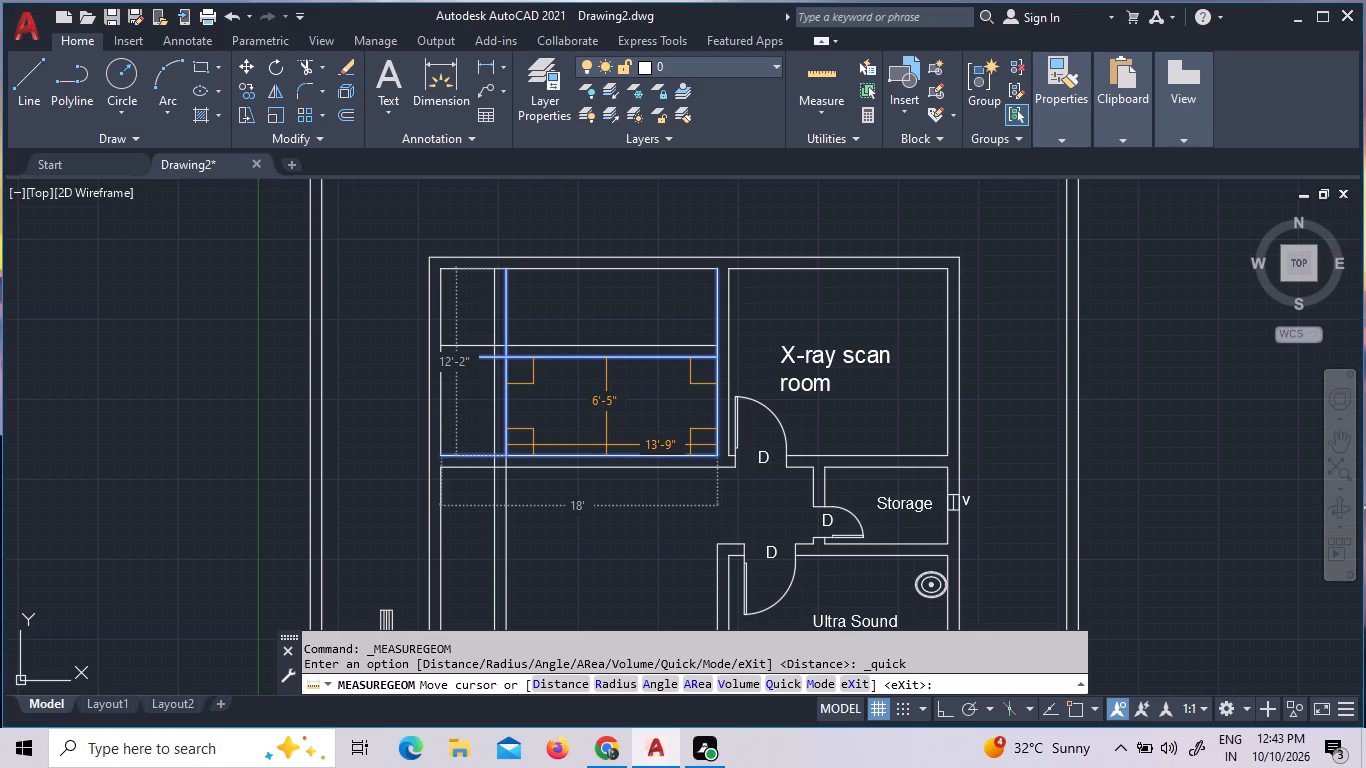
key("Escape")
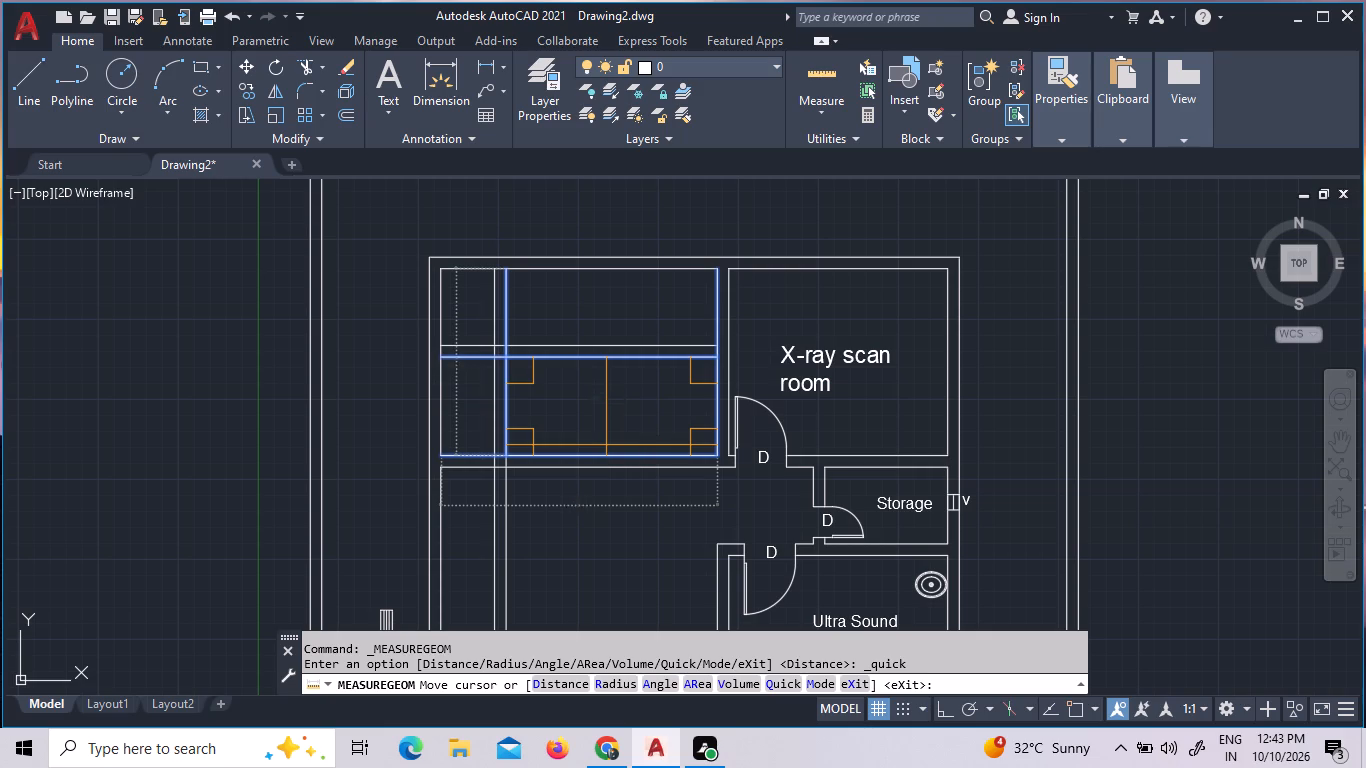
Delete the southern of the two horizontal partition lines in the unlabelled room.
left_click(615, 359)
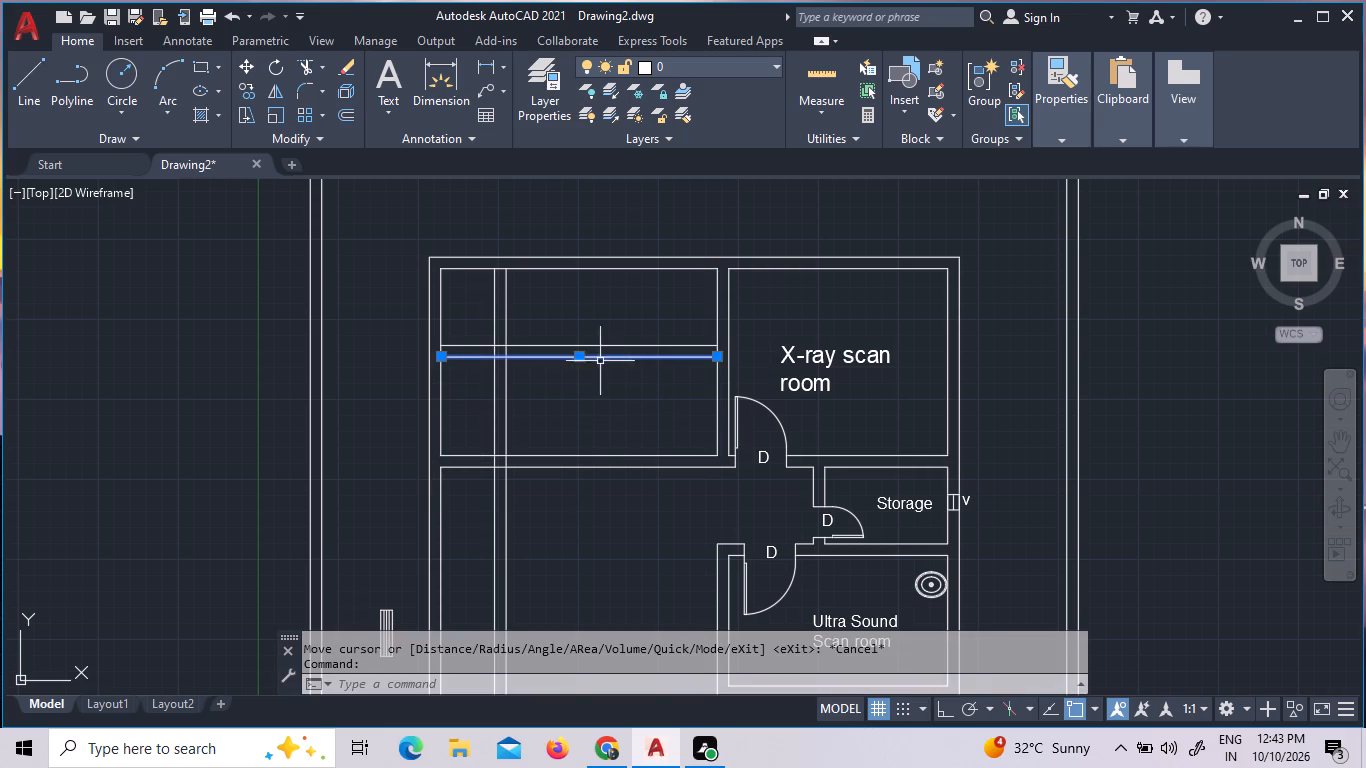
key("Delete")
Offset the unlabelled room's remaining horizontal partition line 5" to the south.
key("o")
key("Return")
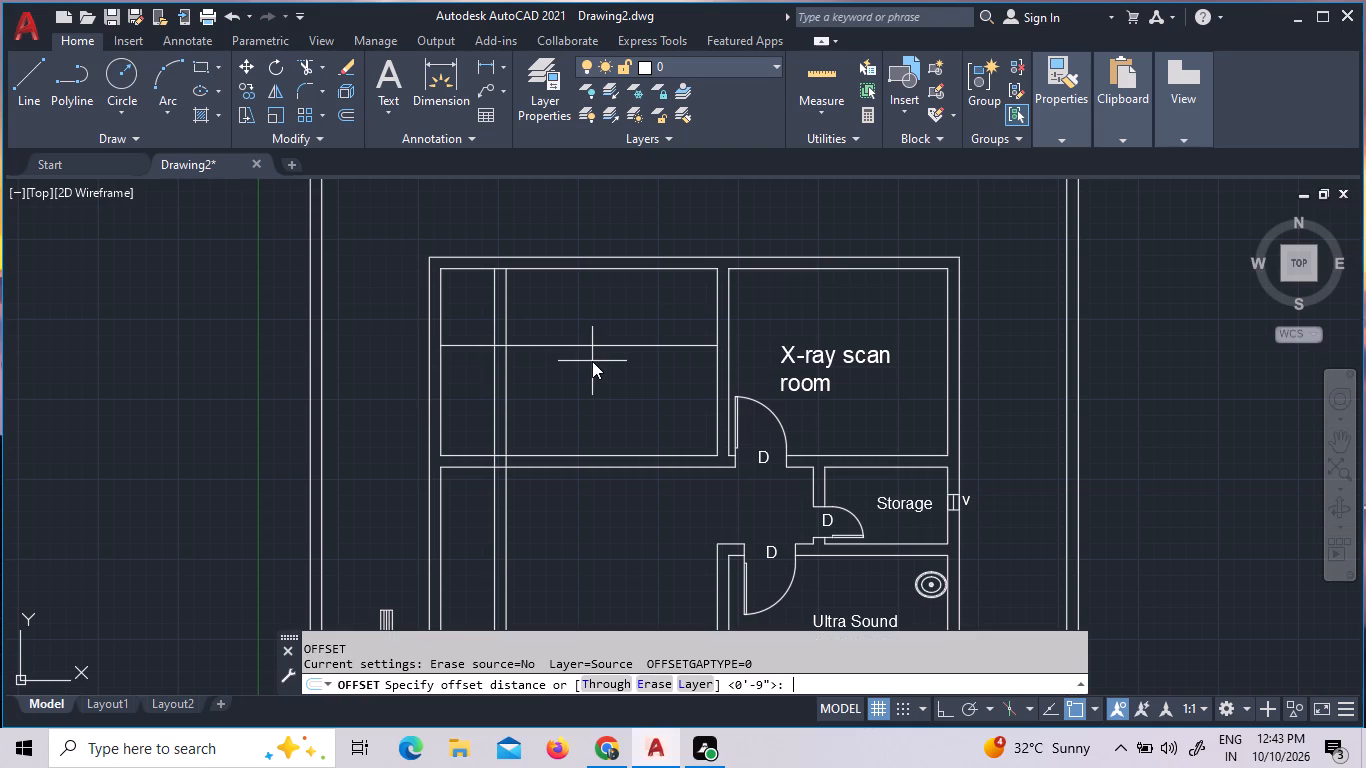
key("5")
key("shift+quotedbl")
key("Return")
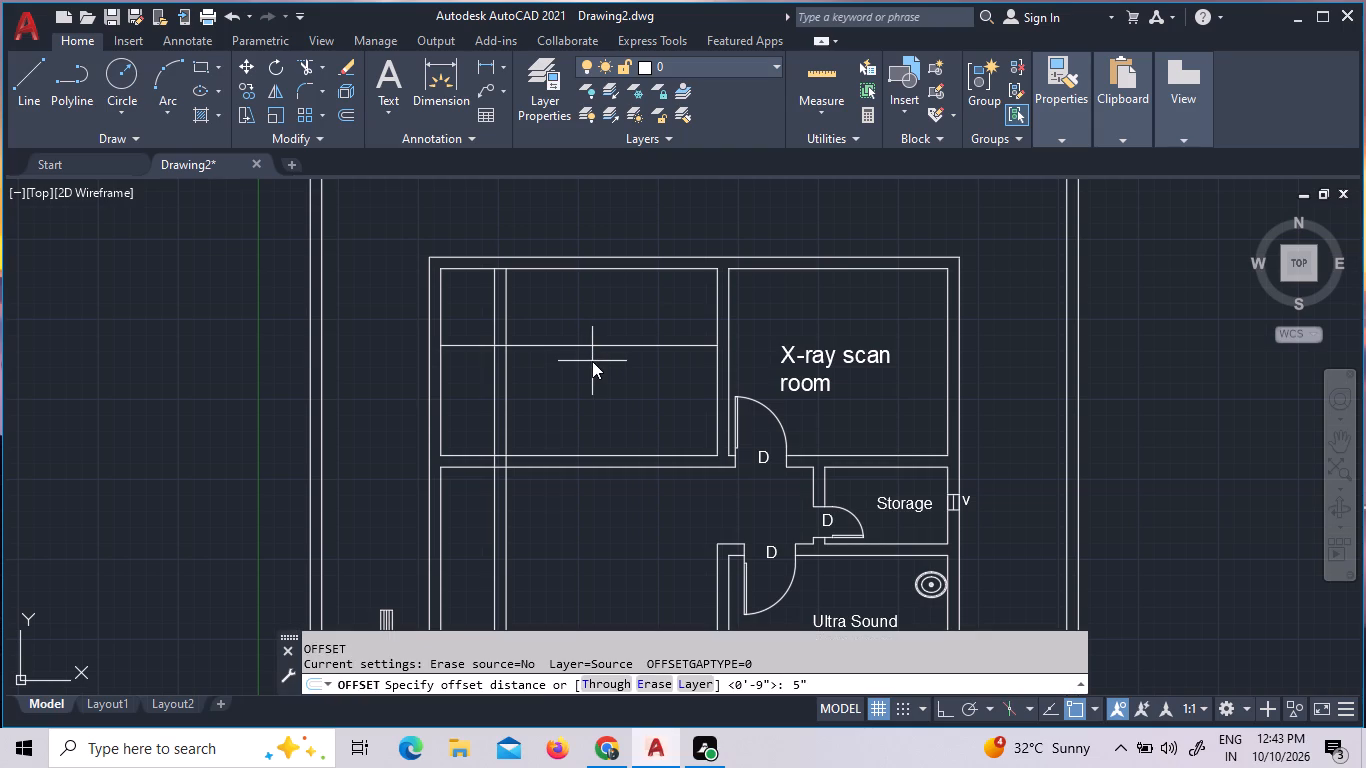
left_click(610, 348)
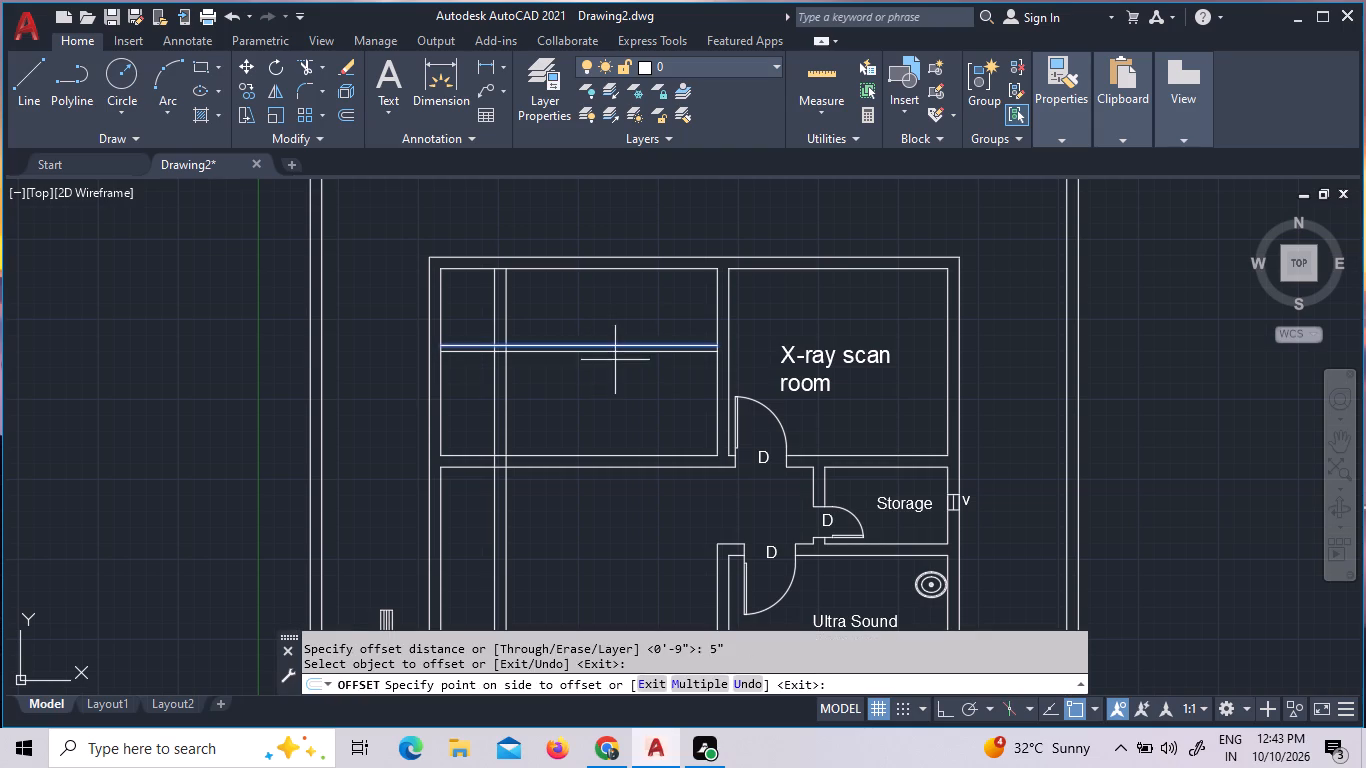
left_click(615, 360)
Measure the spaces and walls around the unlabelled room's new partition with Quick Measure.
left_click(832, 105)
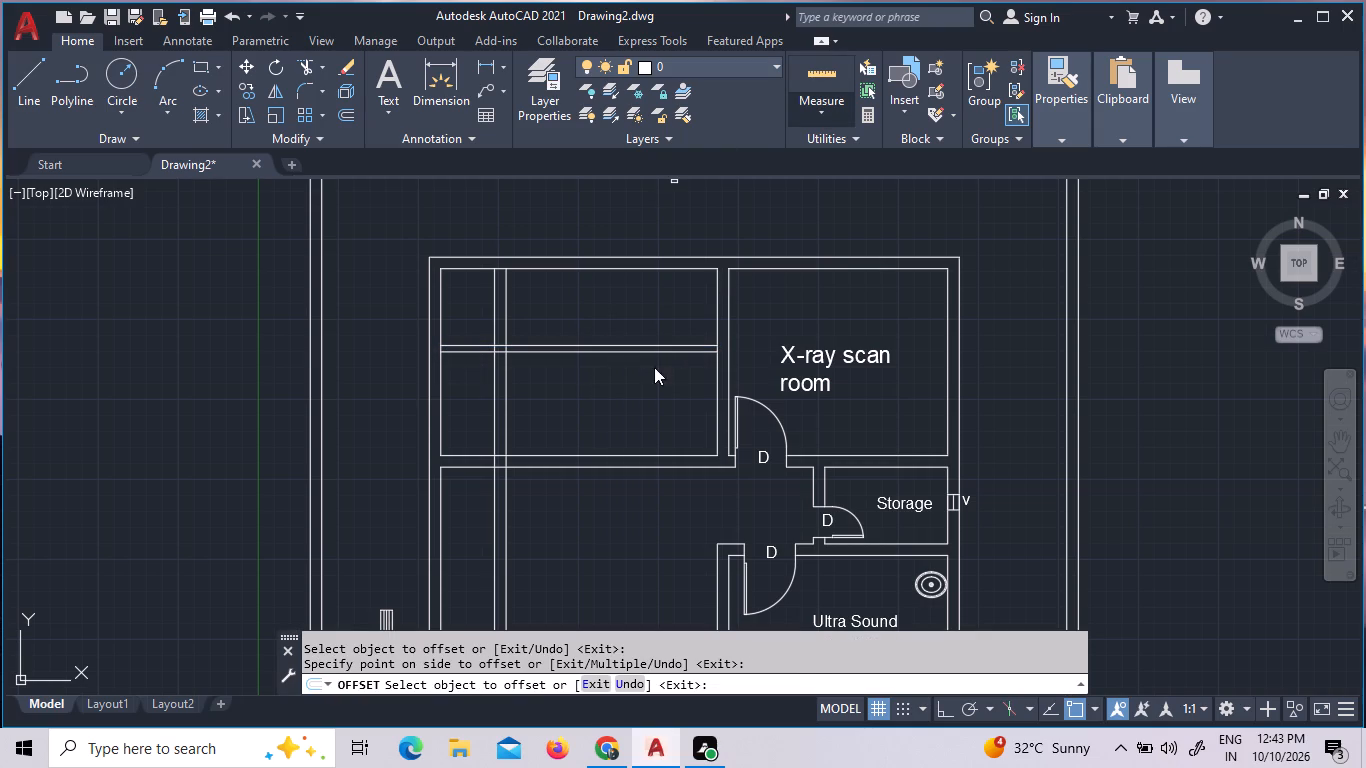
left_click(818, 155)
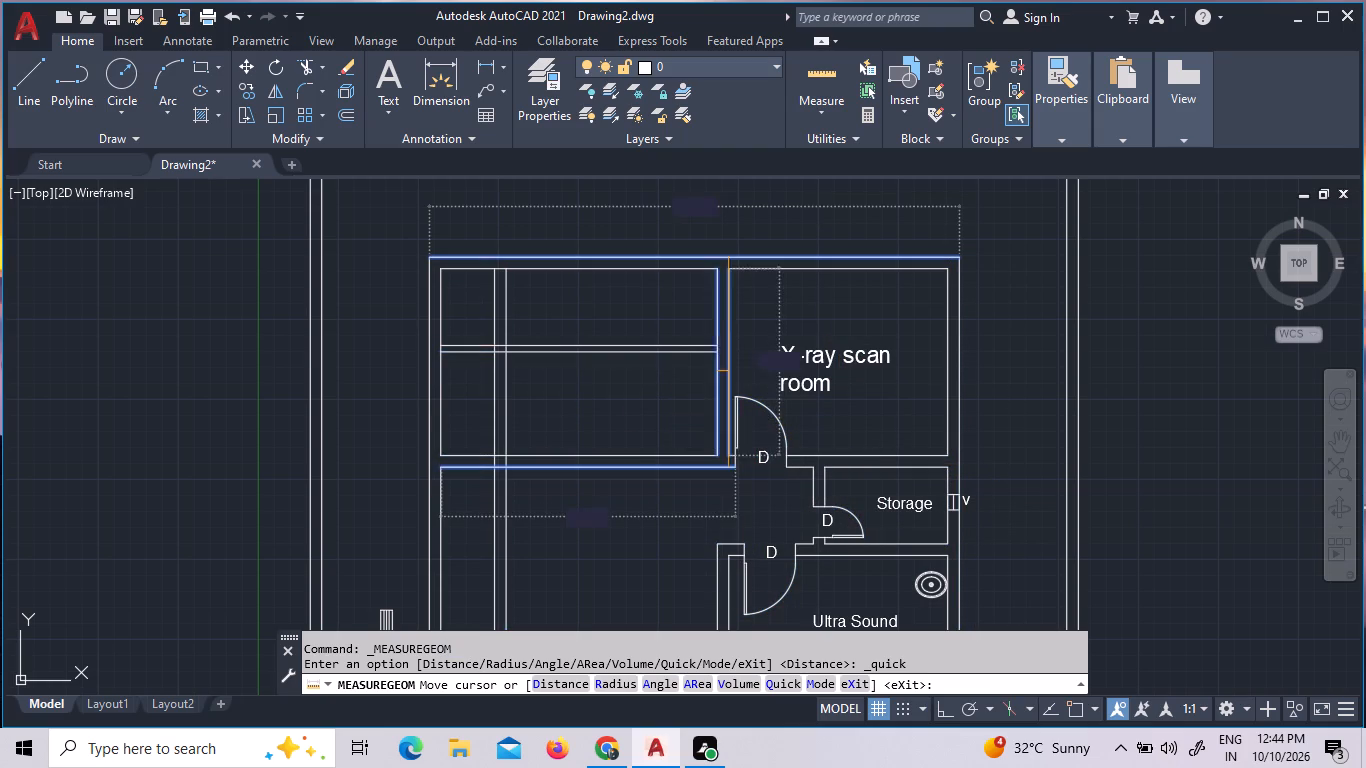
key("Escape")
key("Escape")
Trim the horizontal partition and wall lines crossing the strip between the west wall and the double vertical partition lines.
type("TR")
key("space")
key("space")
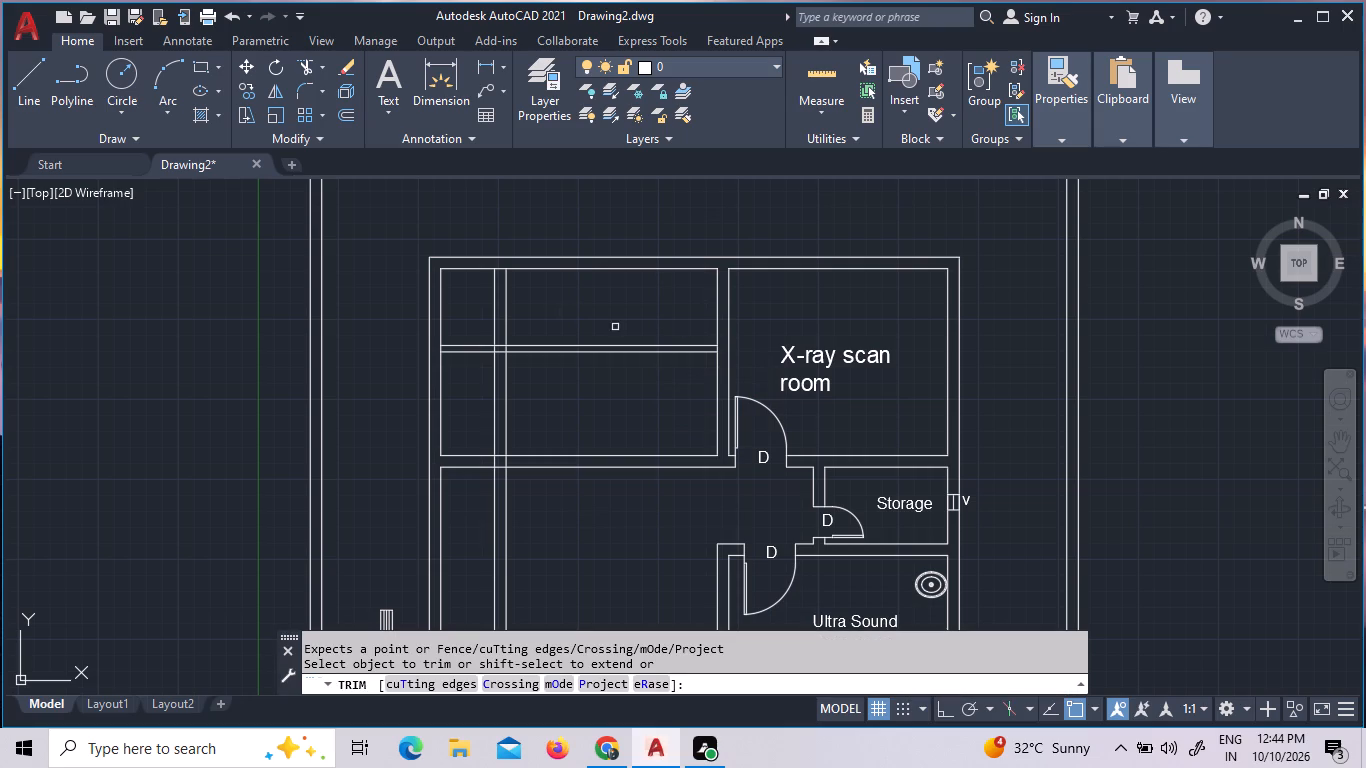
left_click(471, 324)
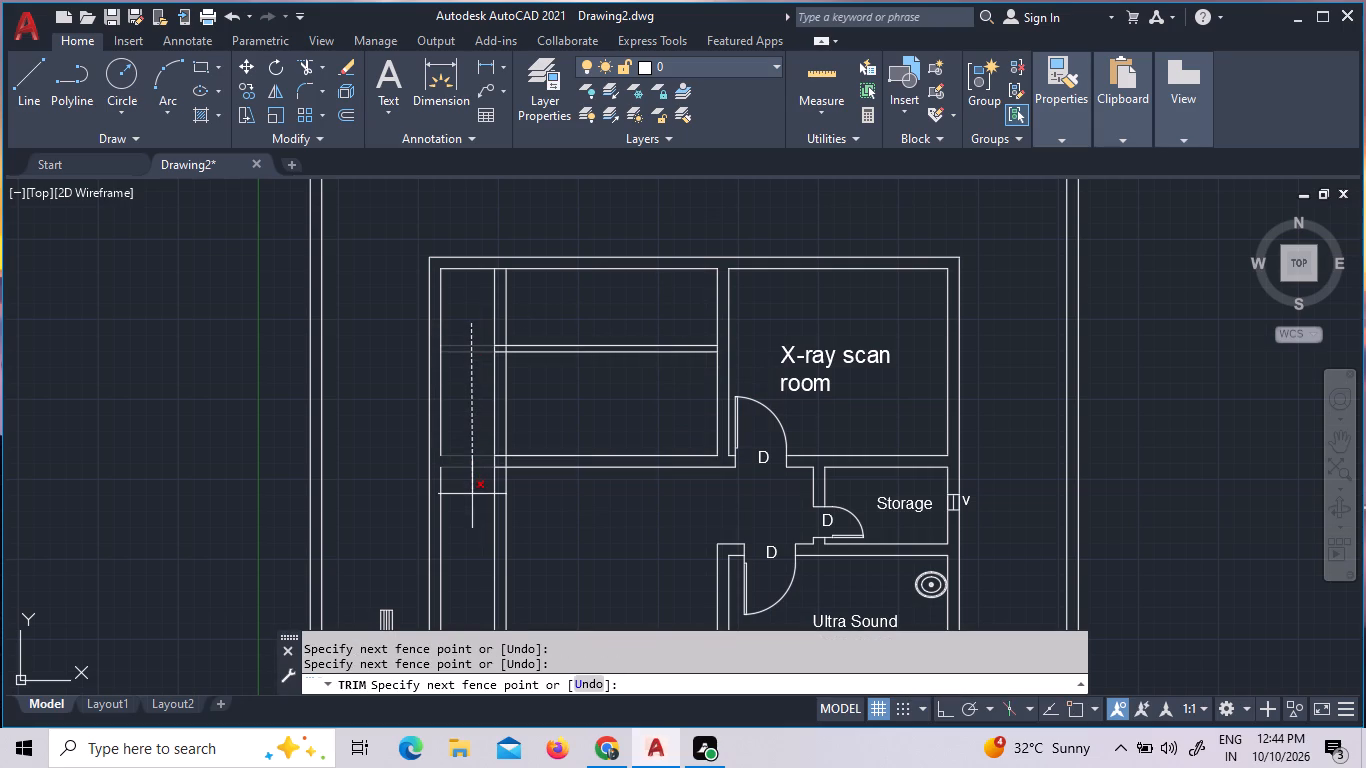
left_click(472, 494)
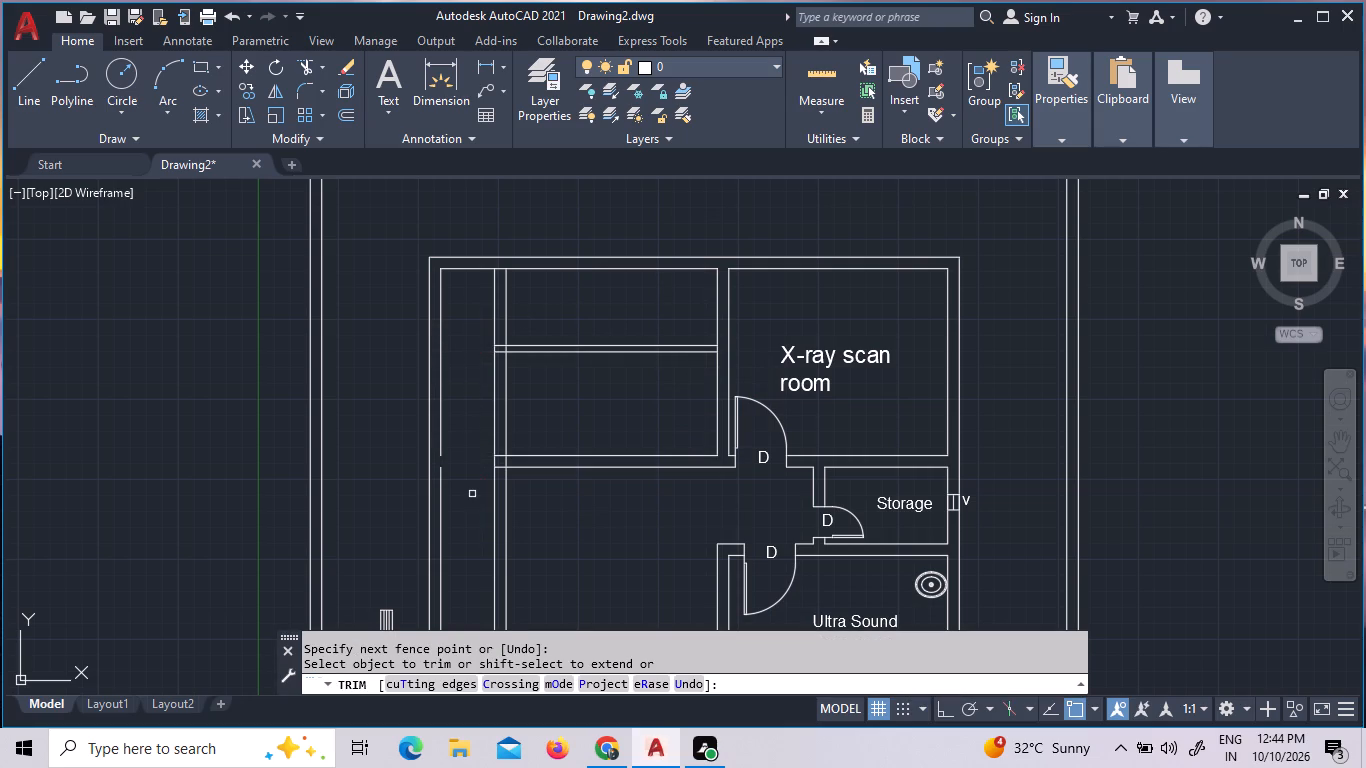
key("Escape")
key("Escape")
Join the two separated segments of the west wall's inner line across the gap at the trimmed wall.
type("JOIN")
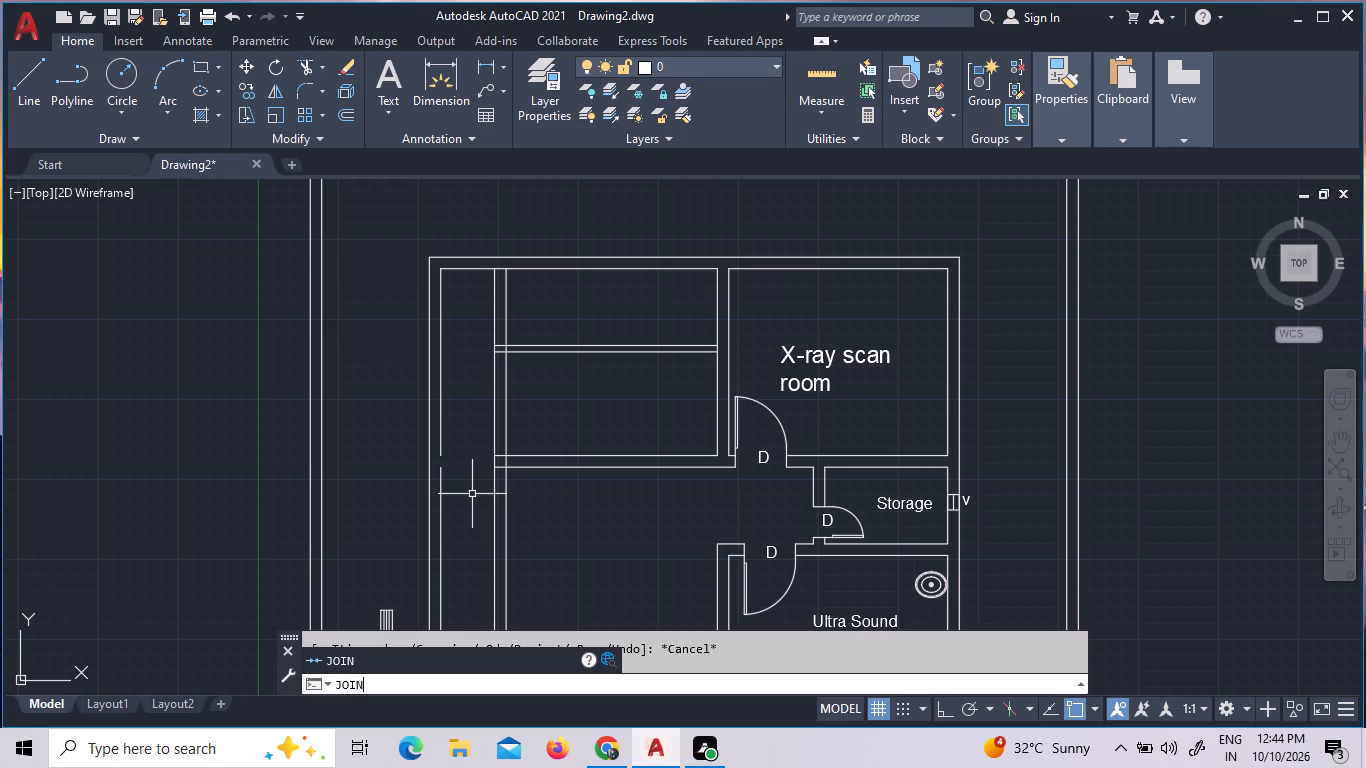
key("space")
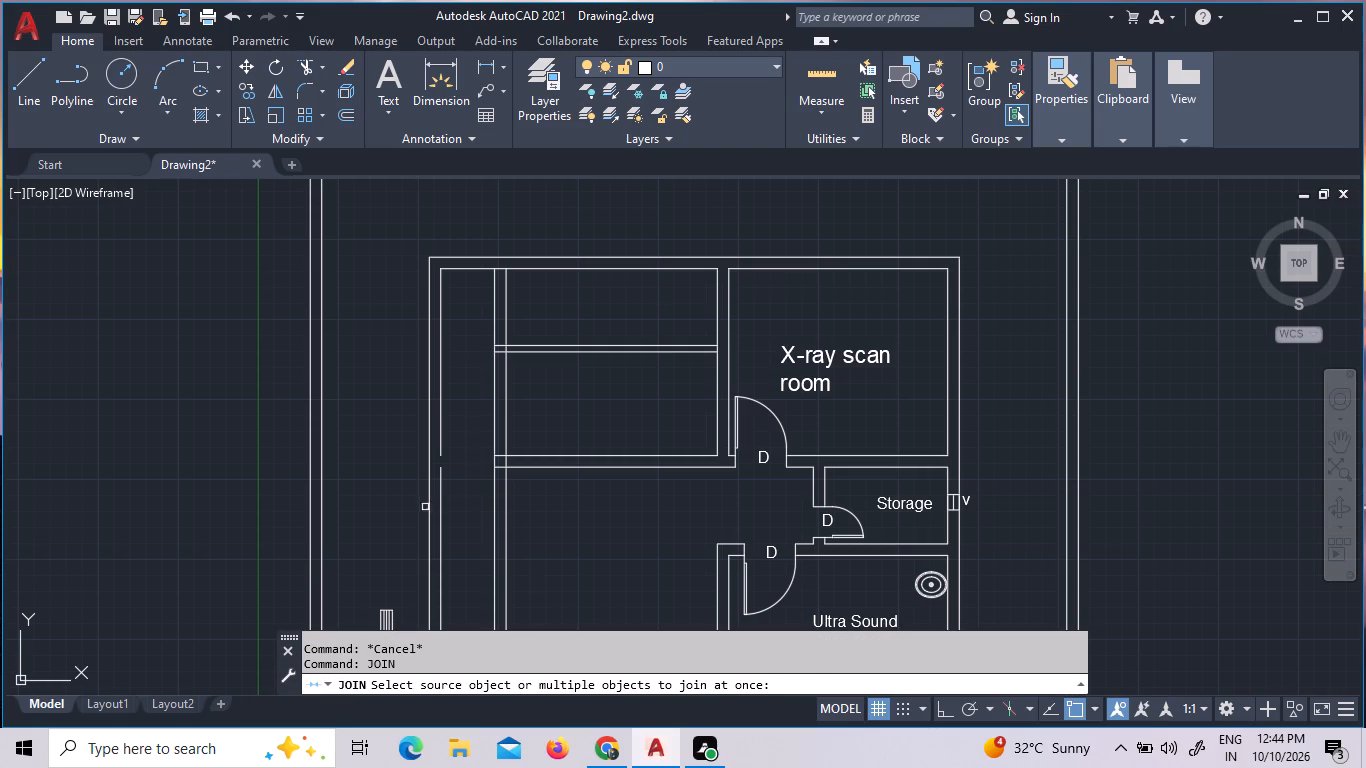
left_click(445, 508)
left_click(439, 503)
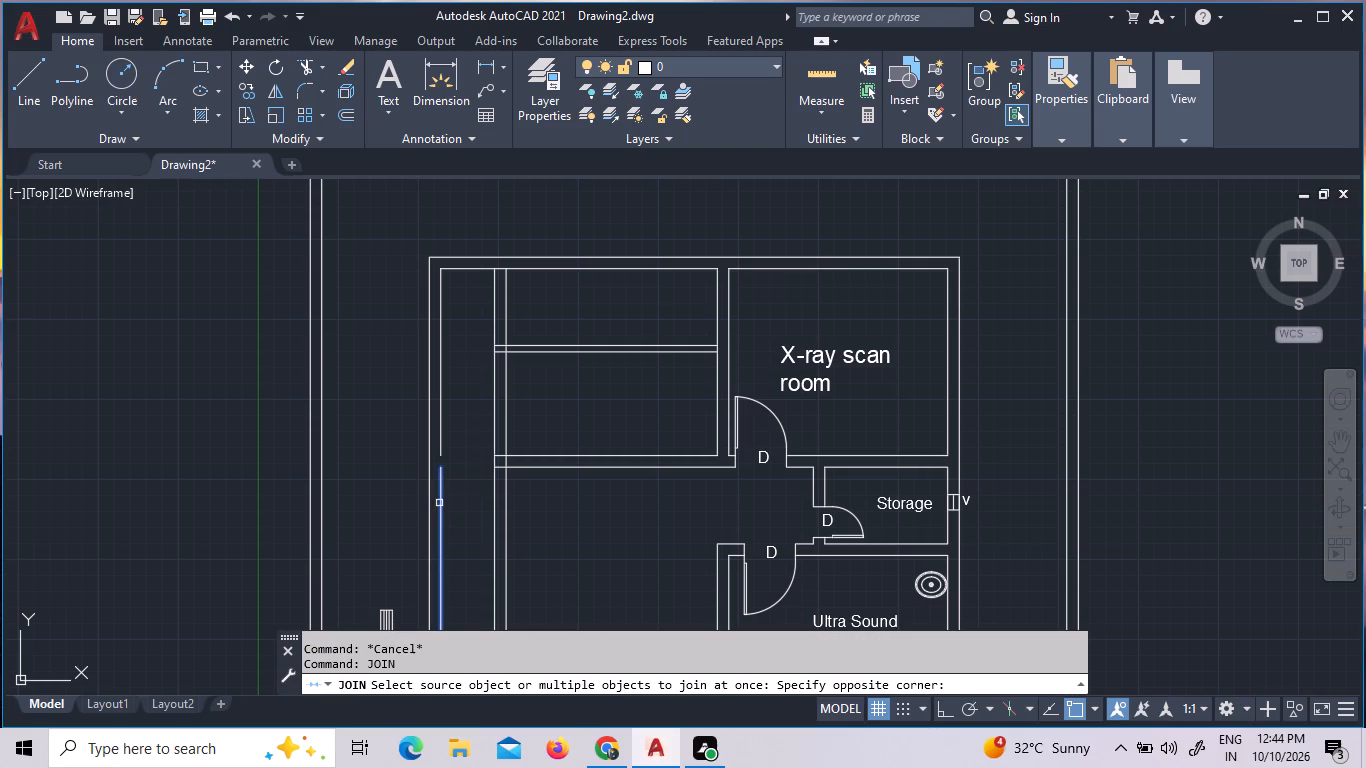
left_click(467, 432)
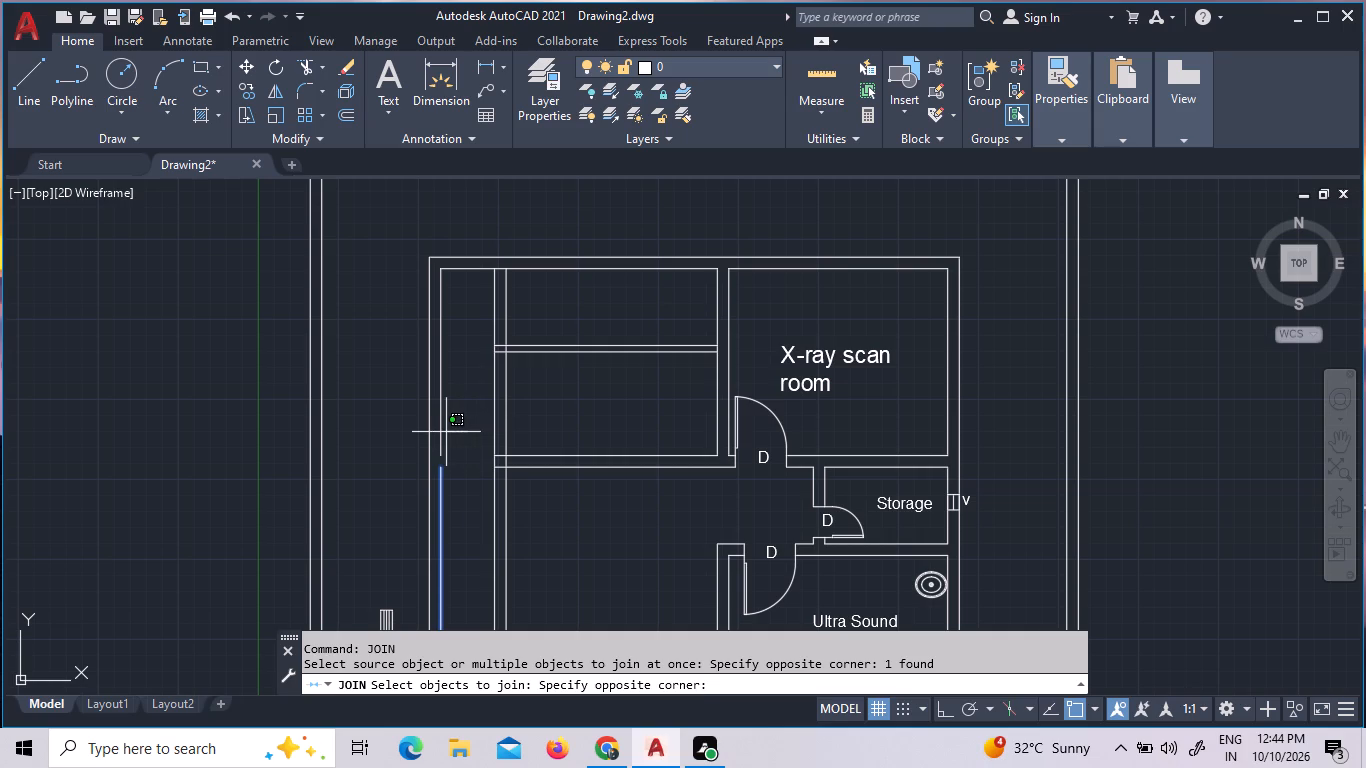
left_click(436, 432)
key("space")
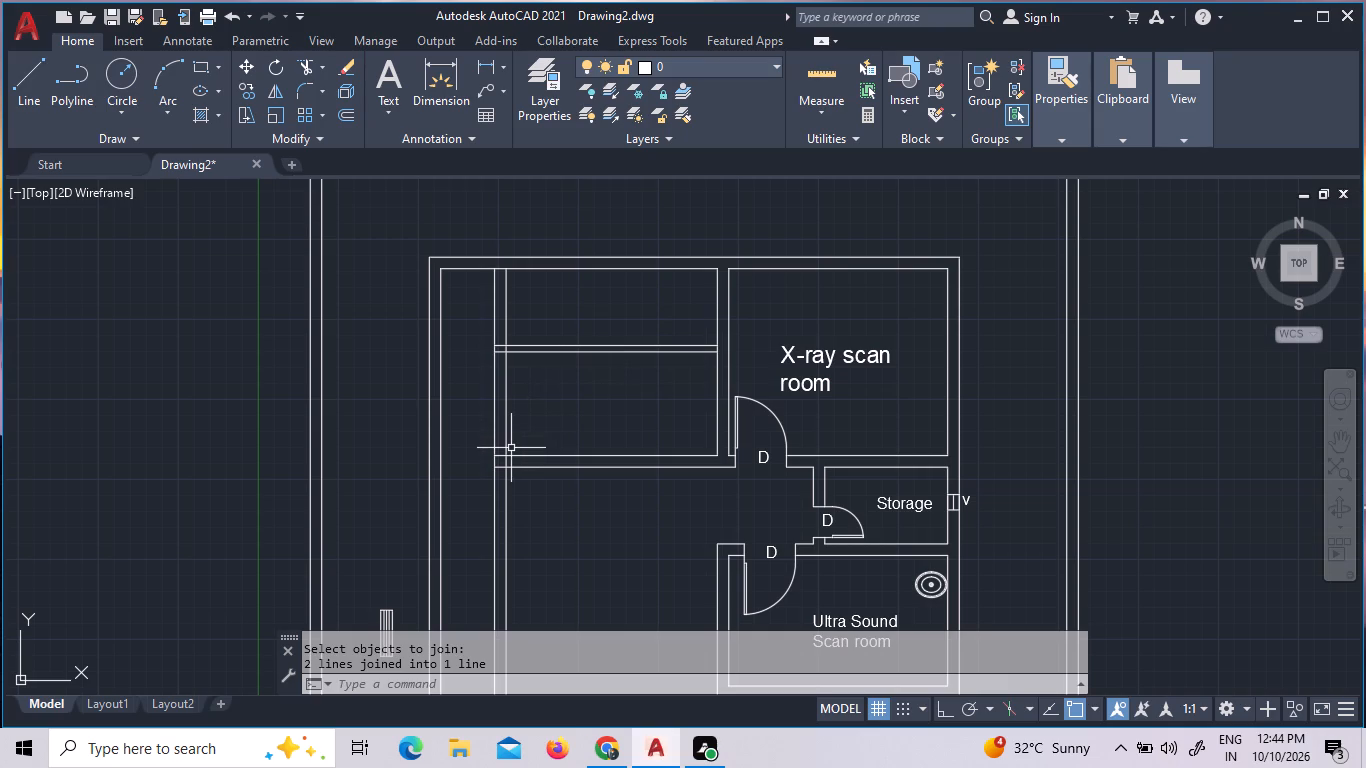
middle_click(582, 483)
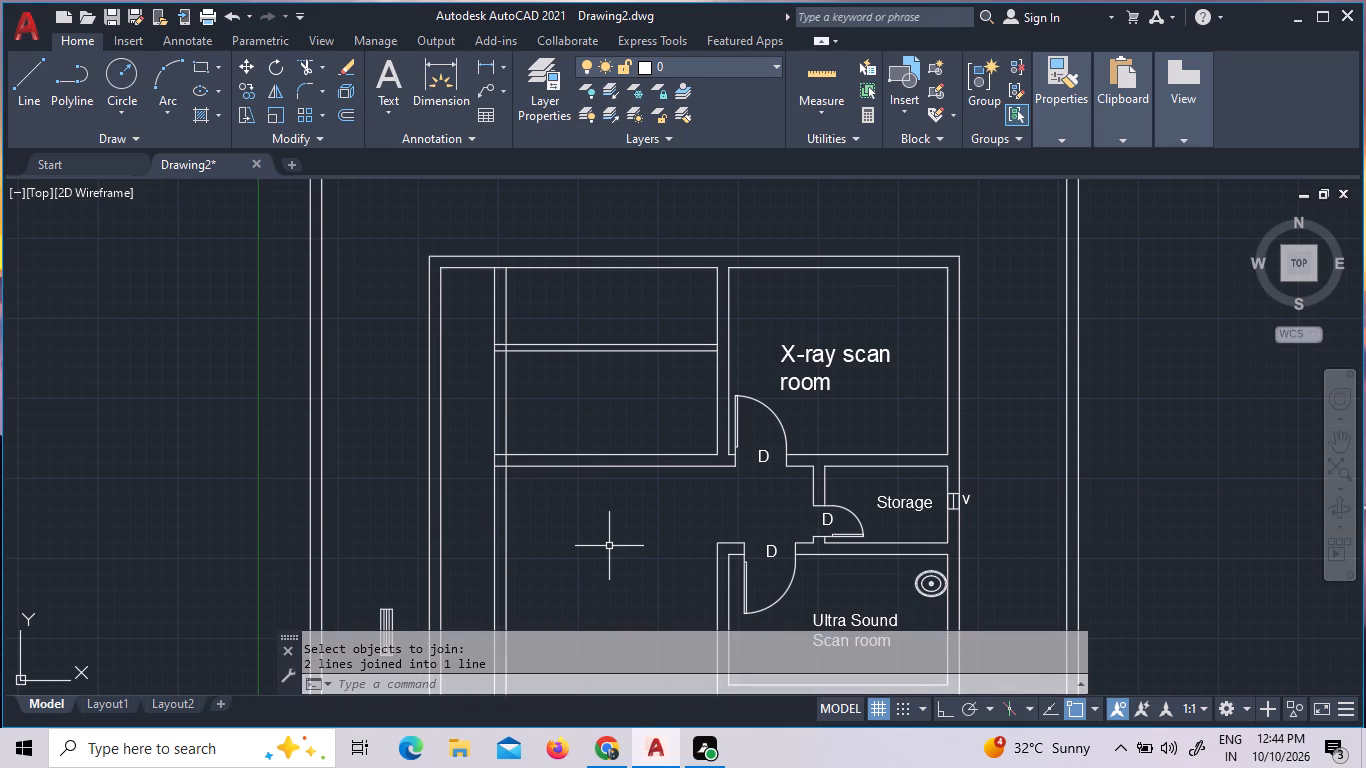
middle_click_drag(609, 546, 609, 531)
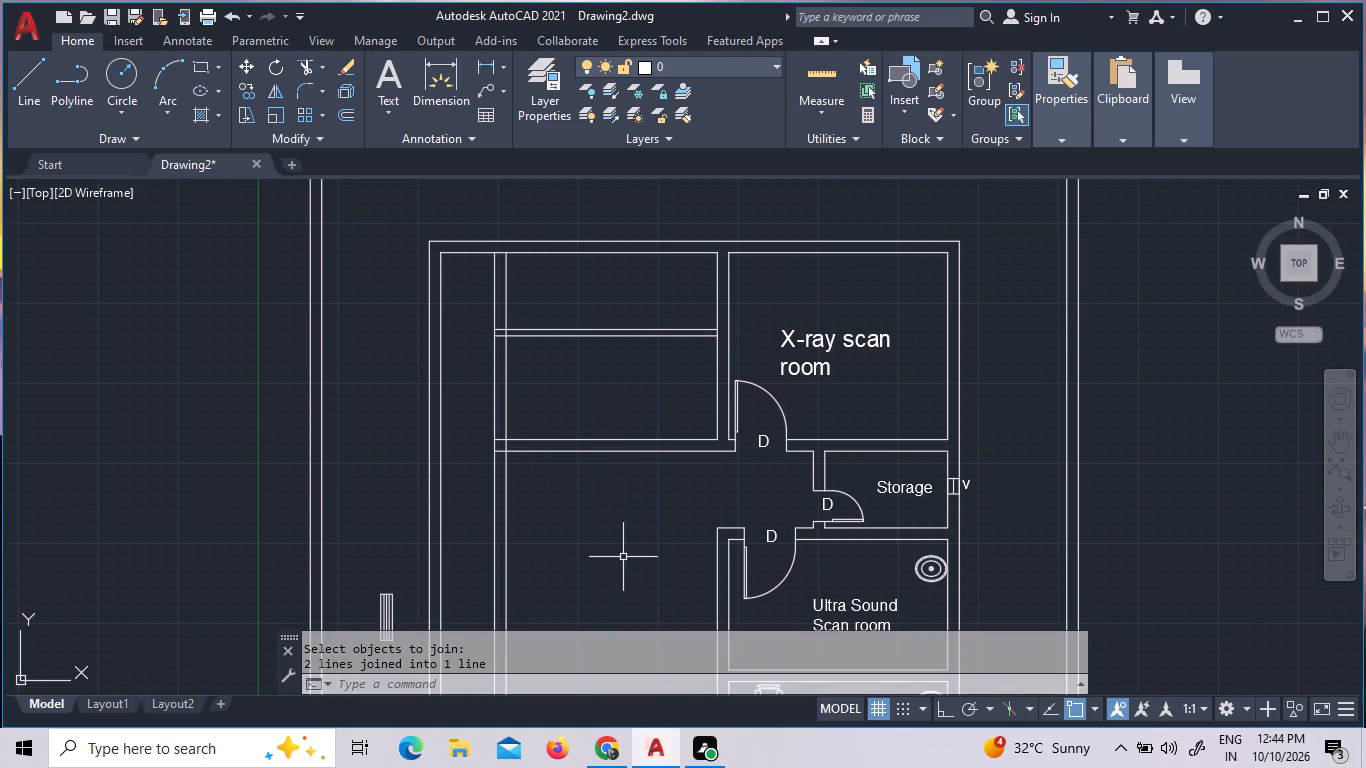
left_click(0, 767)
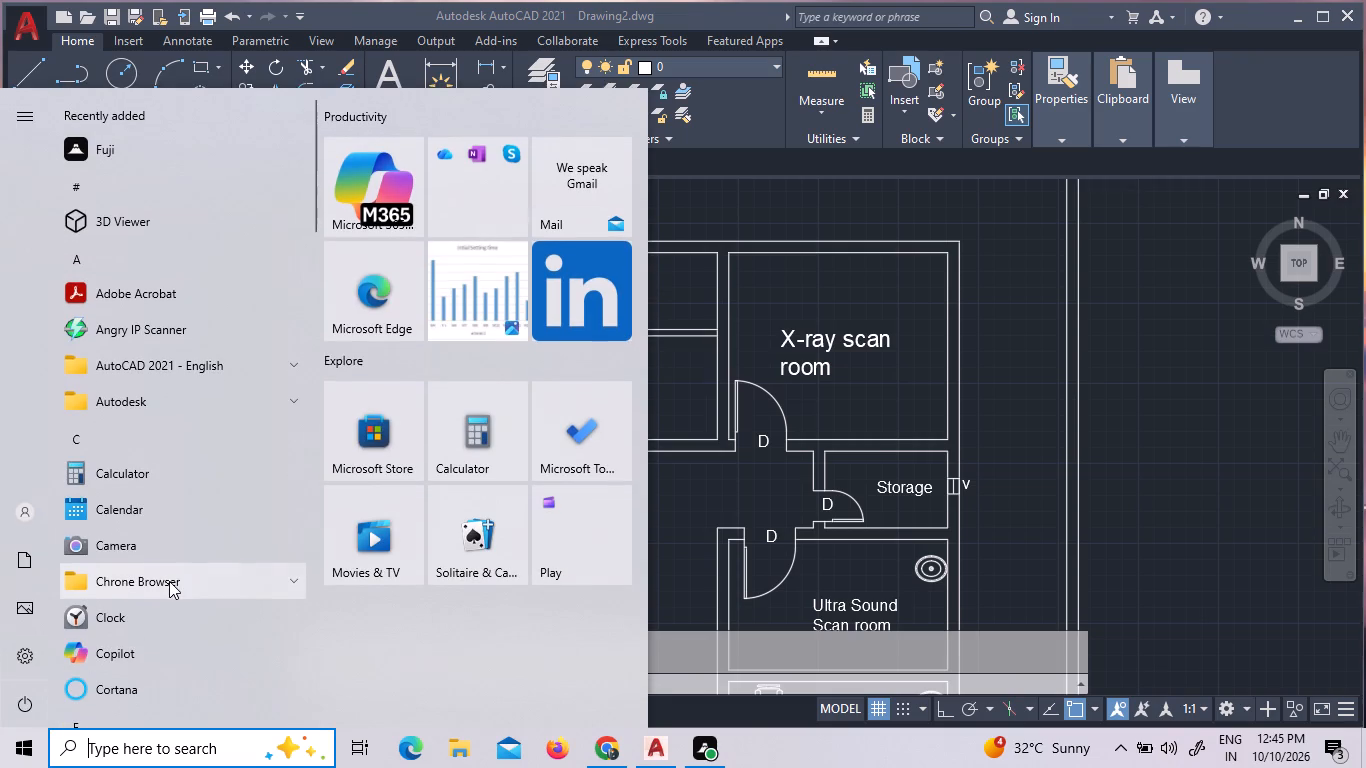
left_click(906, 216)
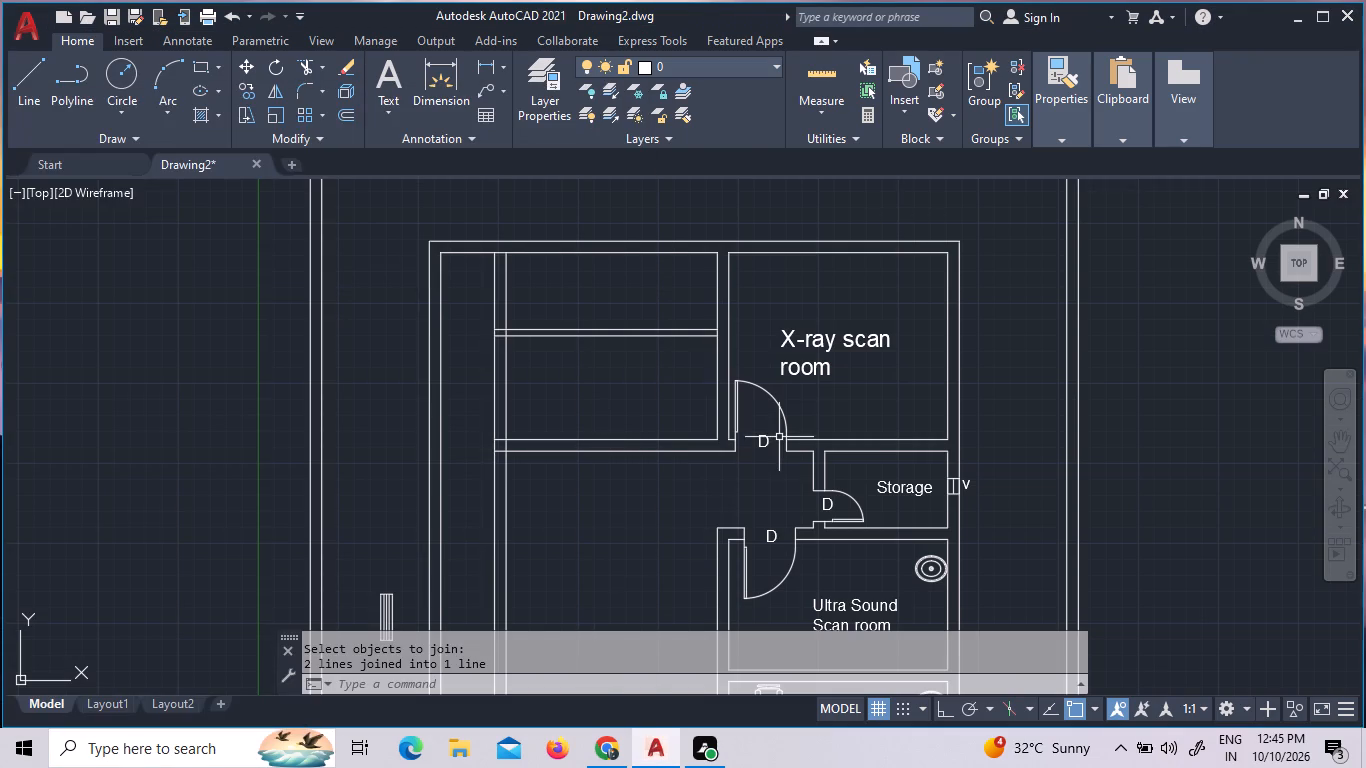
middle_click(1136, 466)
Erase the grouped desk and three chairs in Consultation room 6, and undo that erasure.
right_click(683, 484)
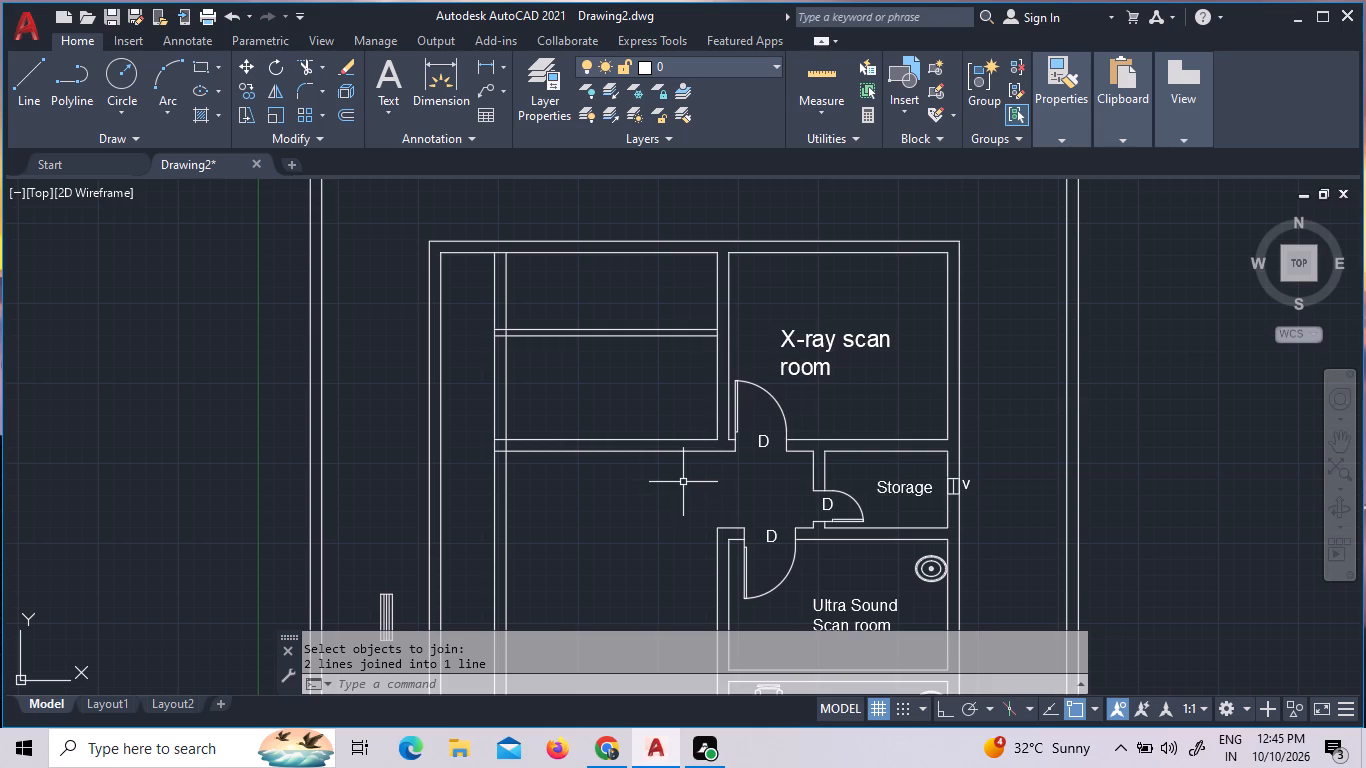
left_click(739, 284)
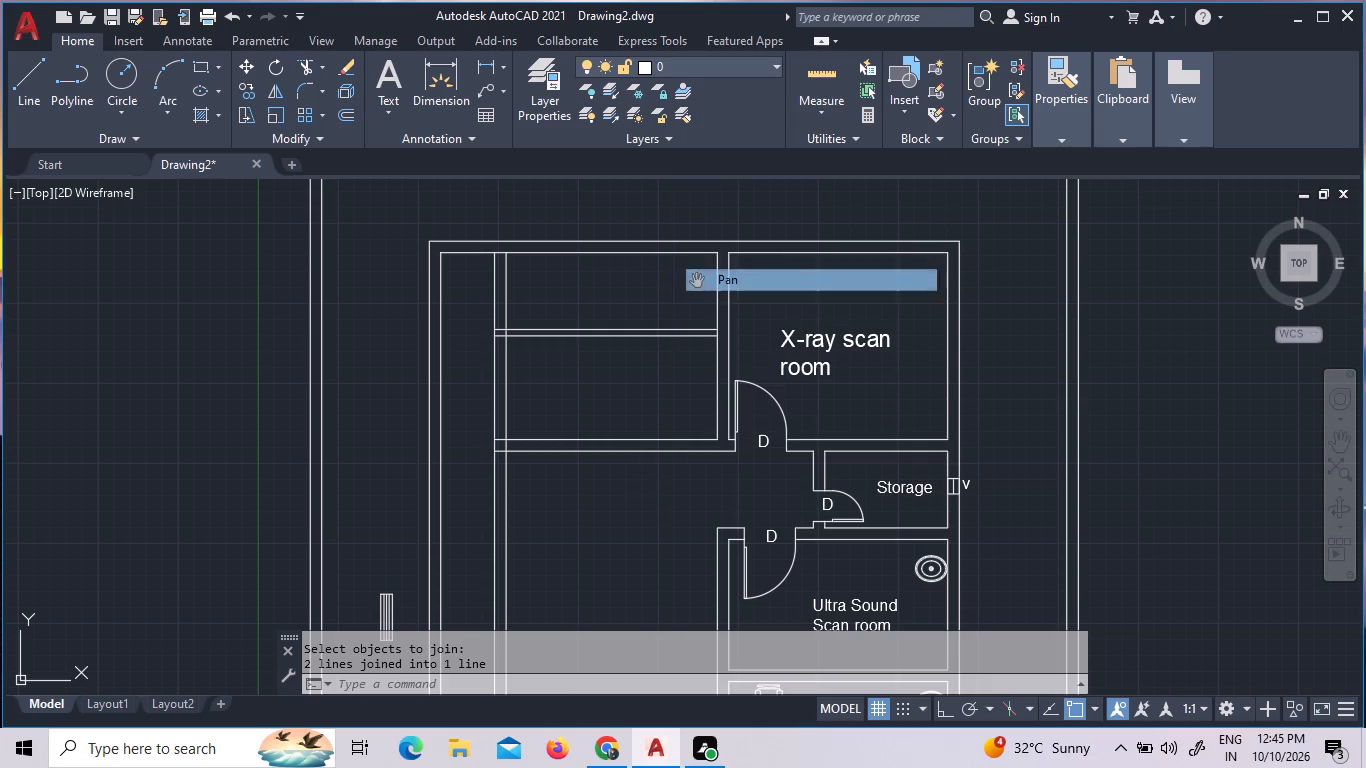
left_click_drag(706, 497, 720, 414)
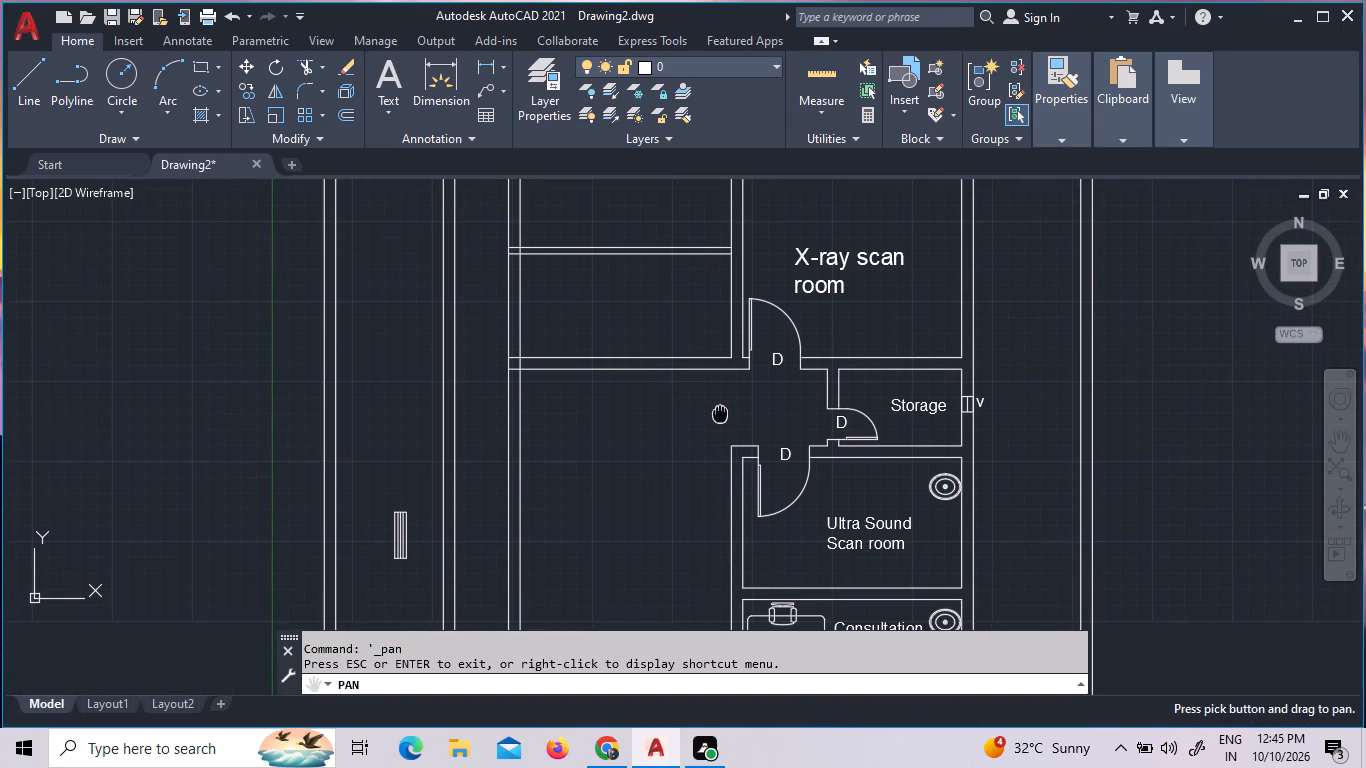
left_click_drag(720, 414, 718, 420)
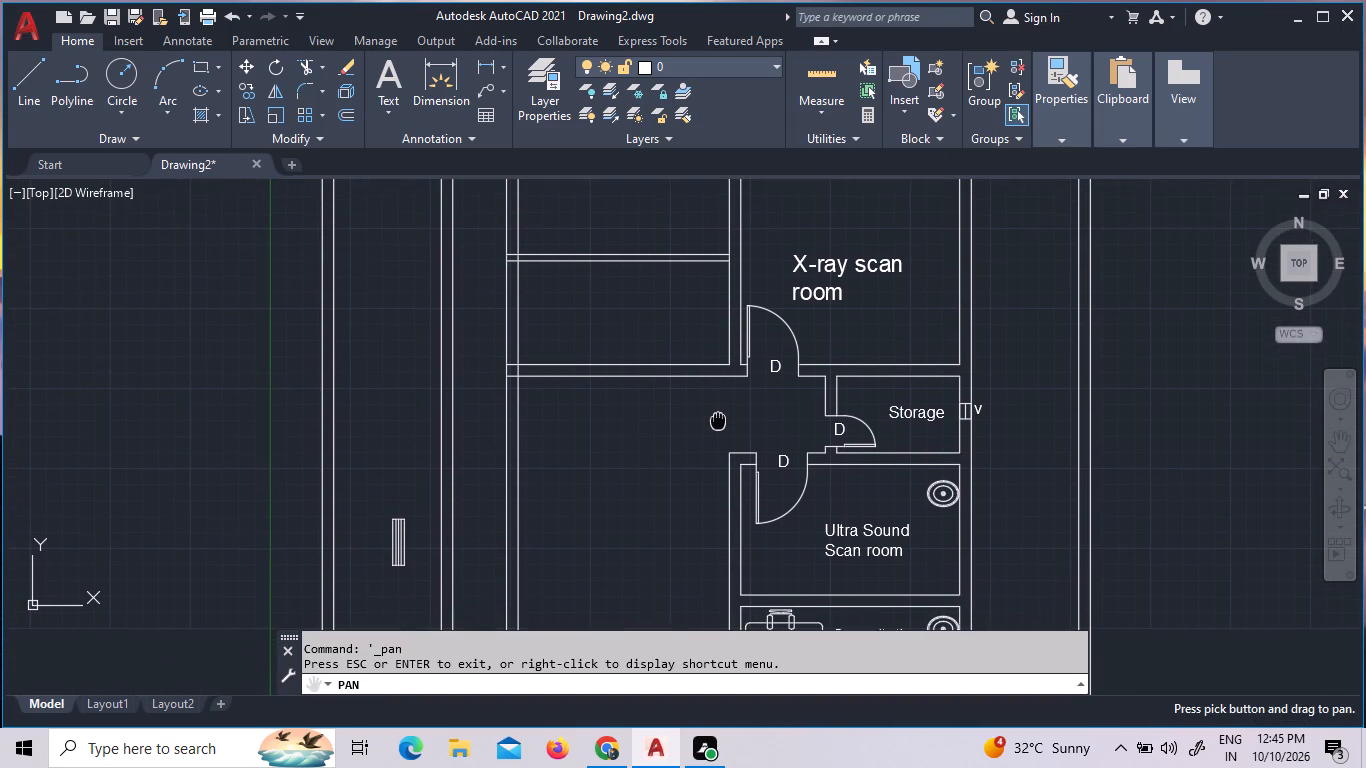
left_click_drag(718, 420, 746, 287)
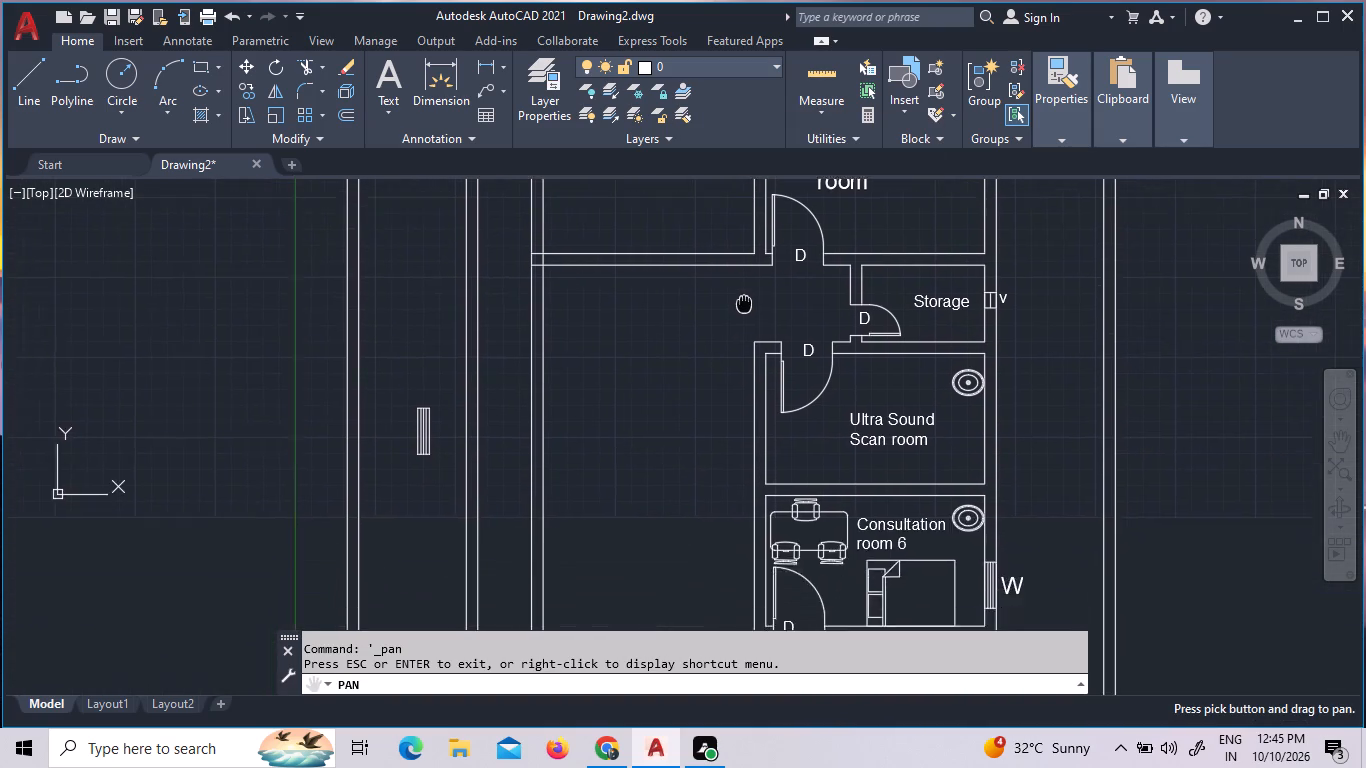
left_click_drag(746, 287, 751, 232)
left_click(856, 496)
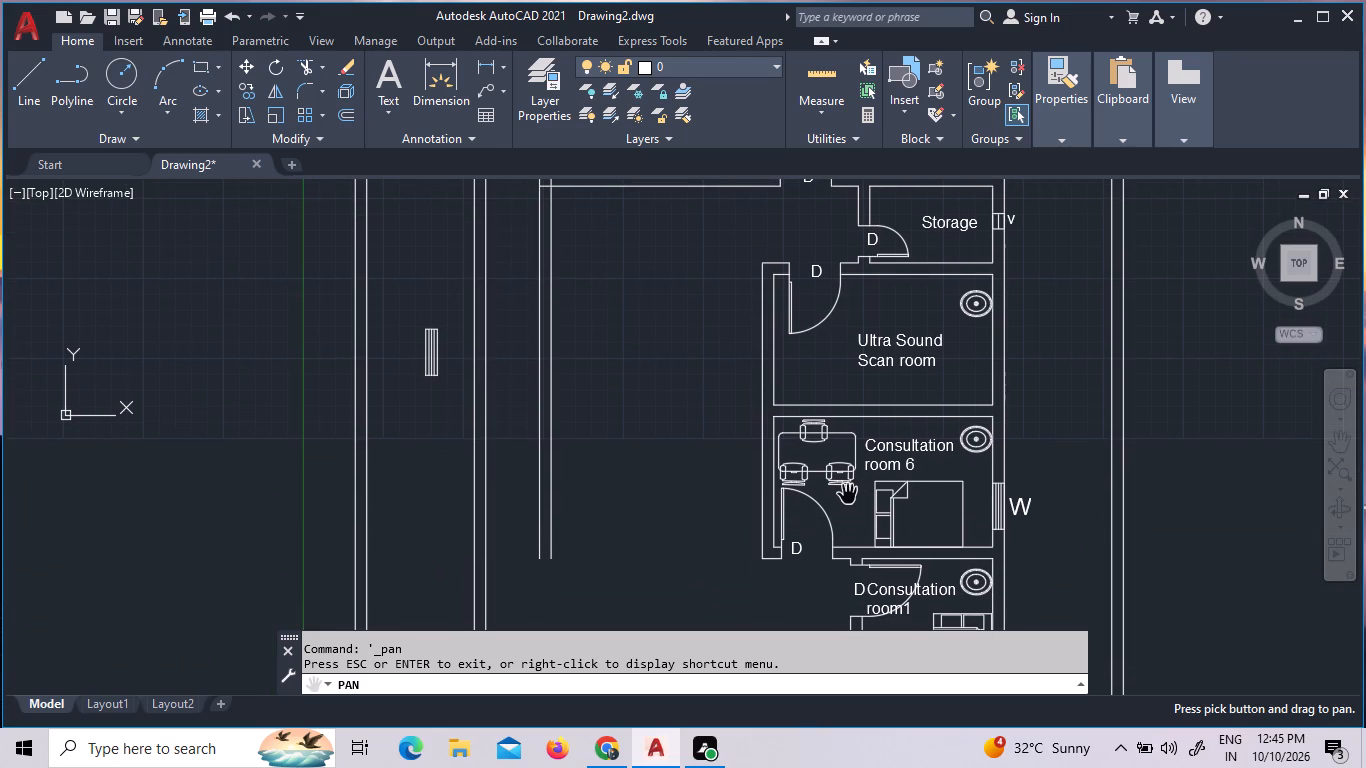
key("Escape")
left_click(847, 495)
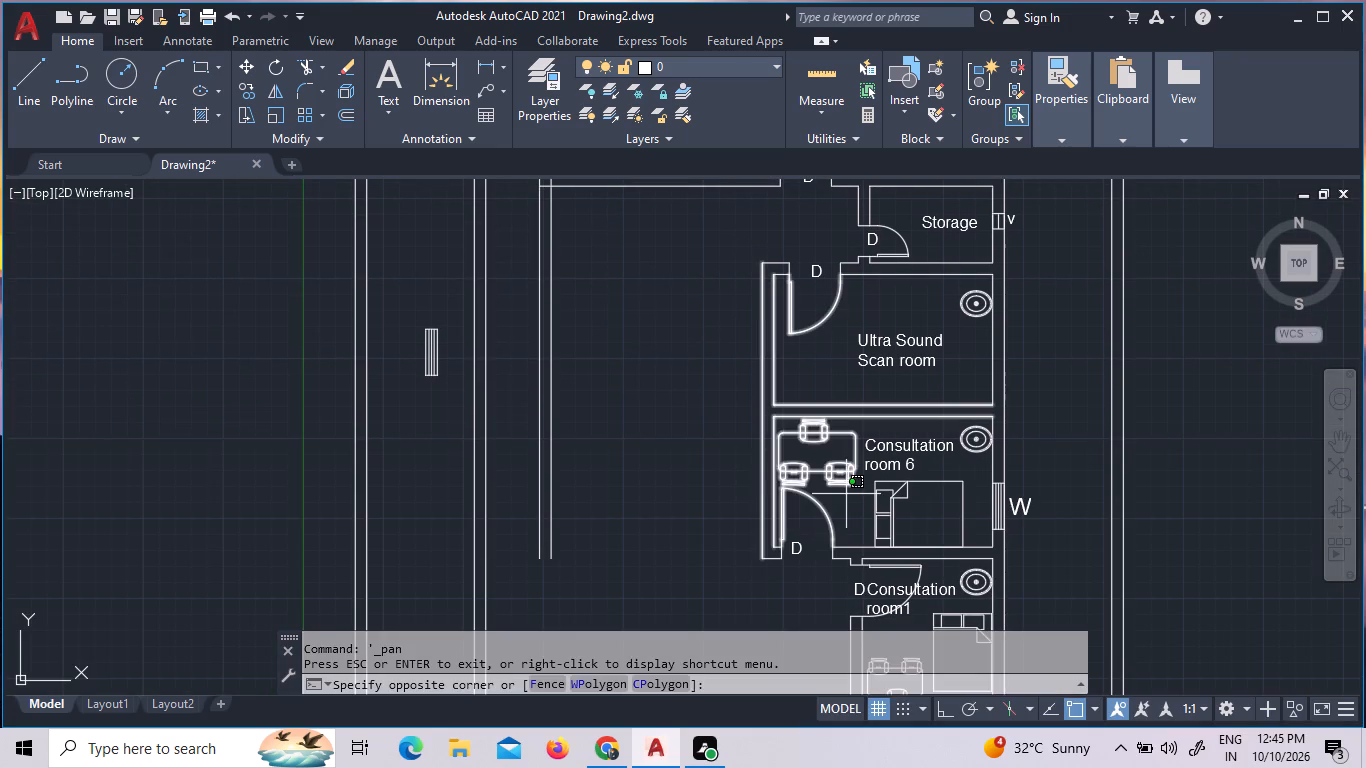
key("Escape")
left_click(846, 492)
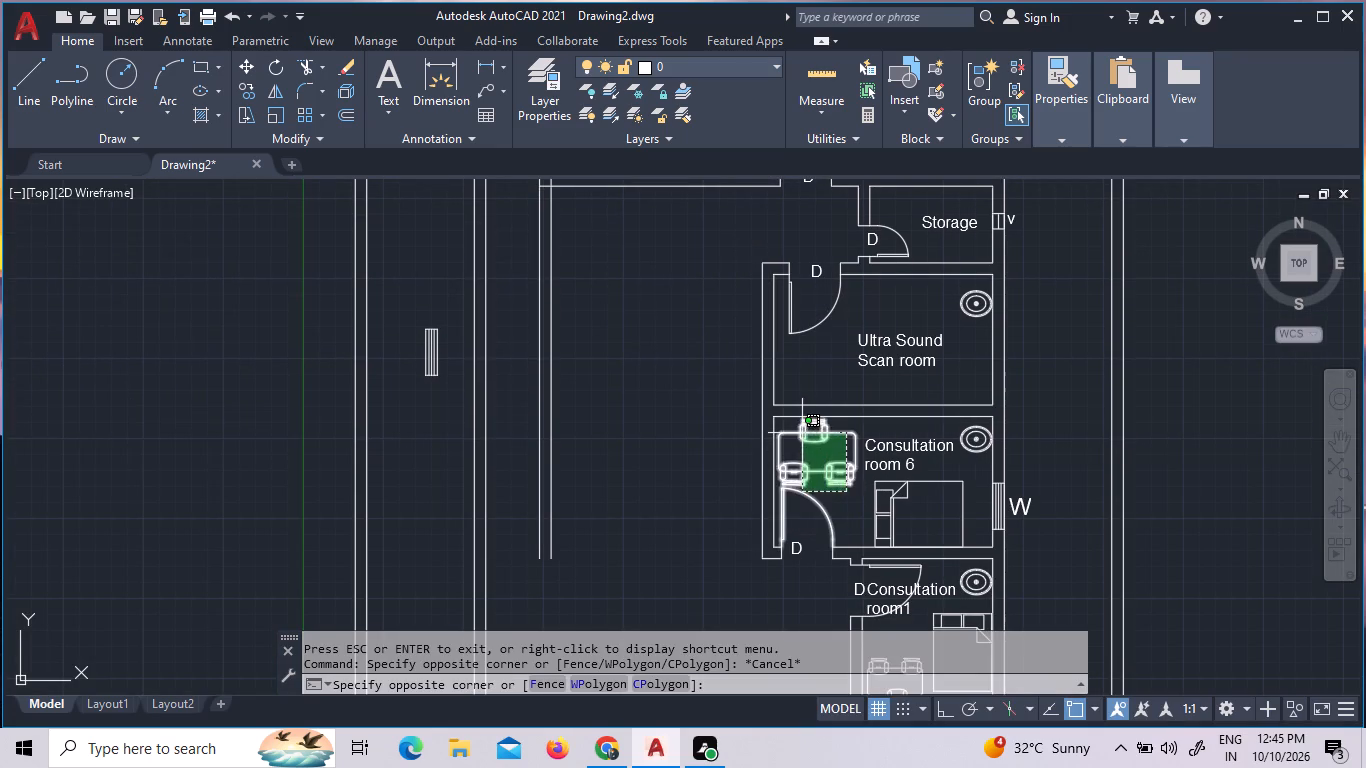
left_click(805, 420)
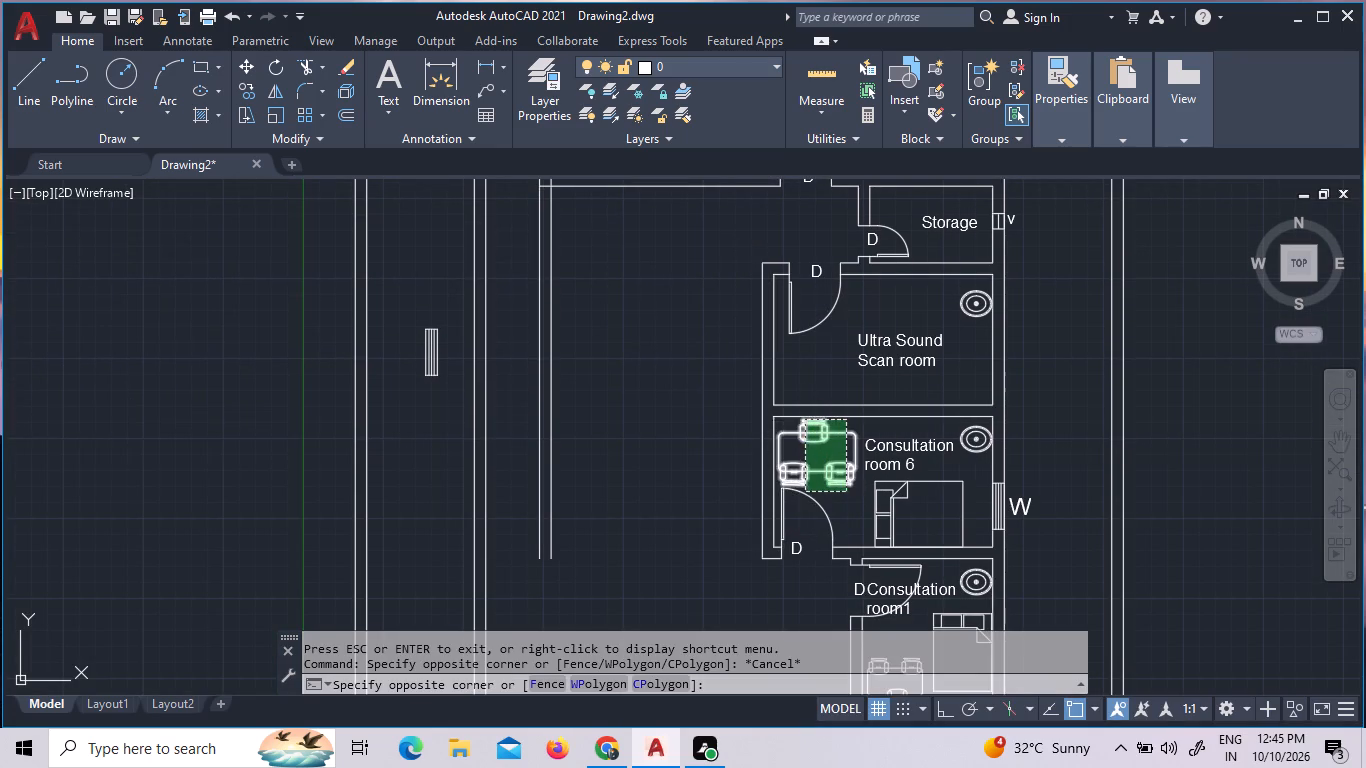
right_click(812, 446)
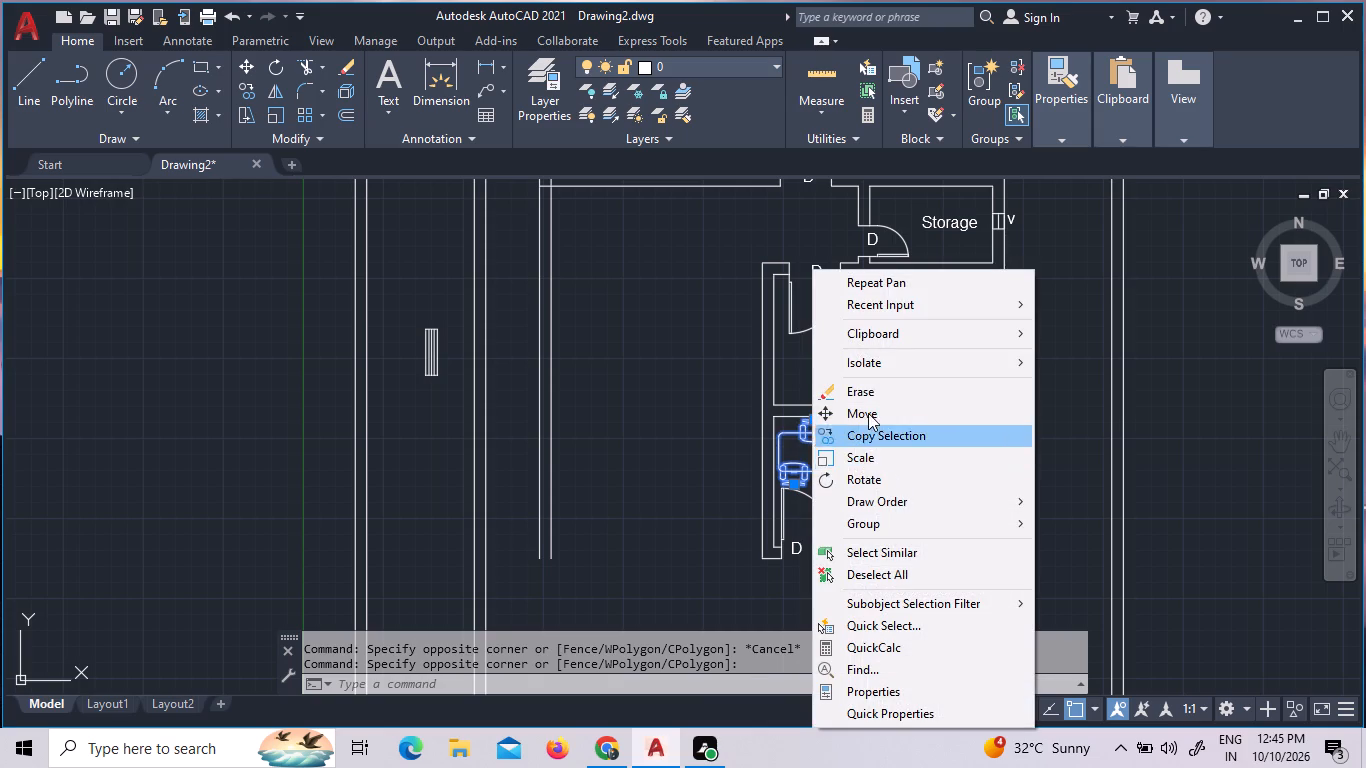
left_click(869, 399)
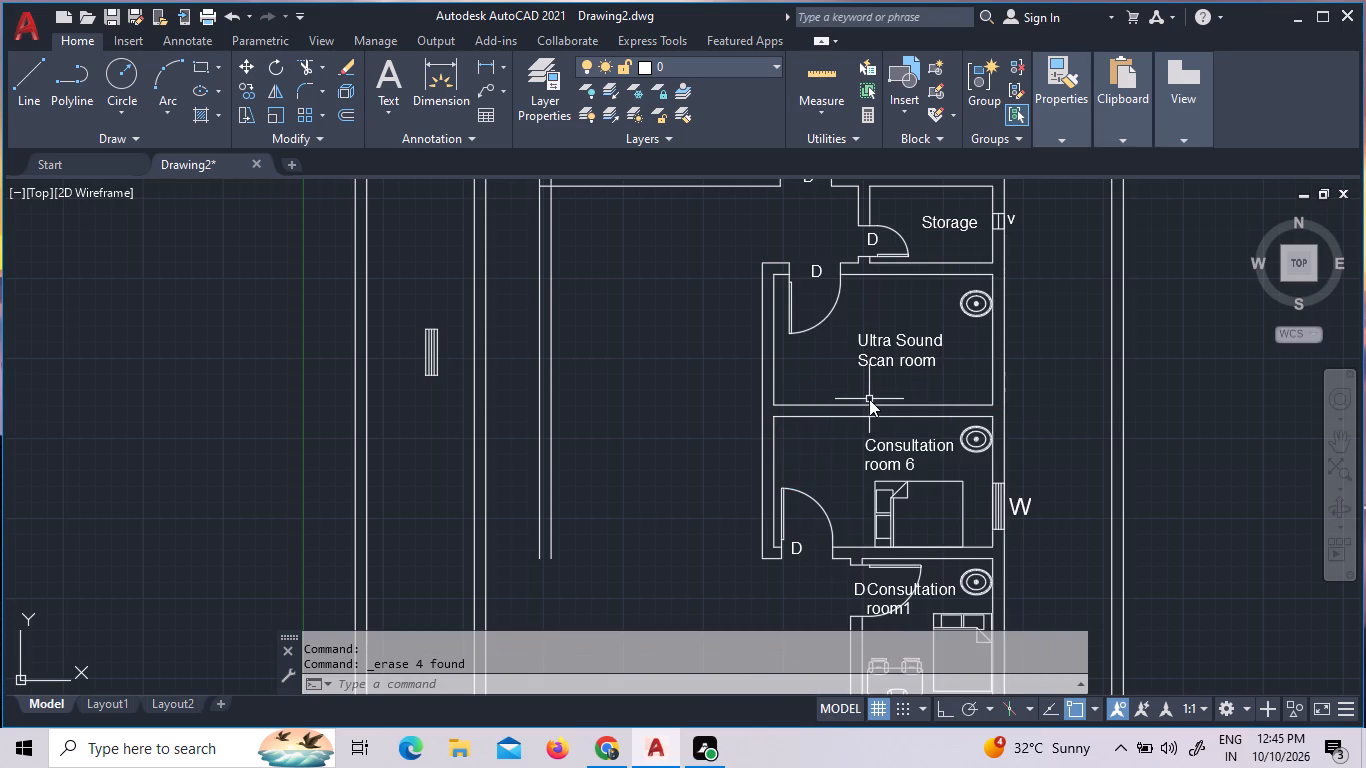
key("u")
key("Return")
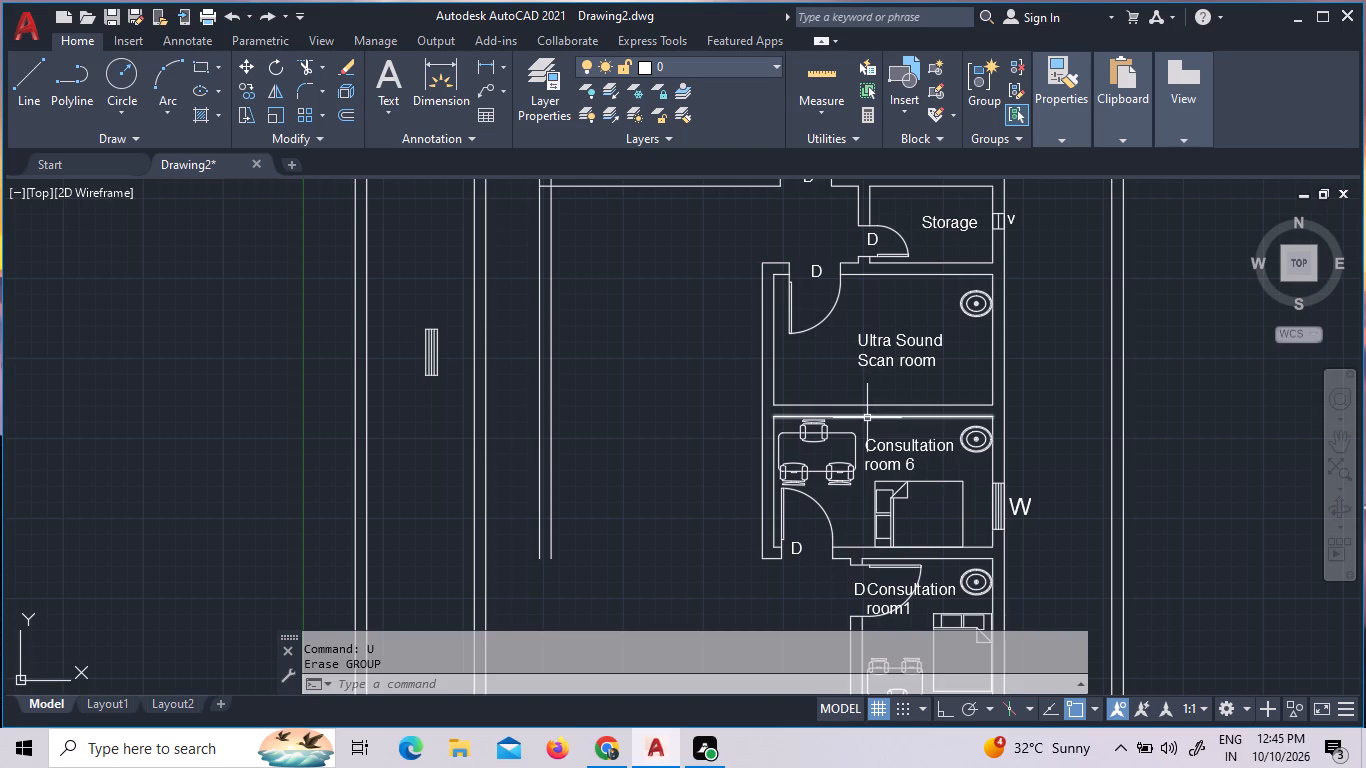
Copy the grouped desk and three chairs from Consultation room 6 into the open space west of the Ultra Sound Scan room.
left_click(864, 493)
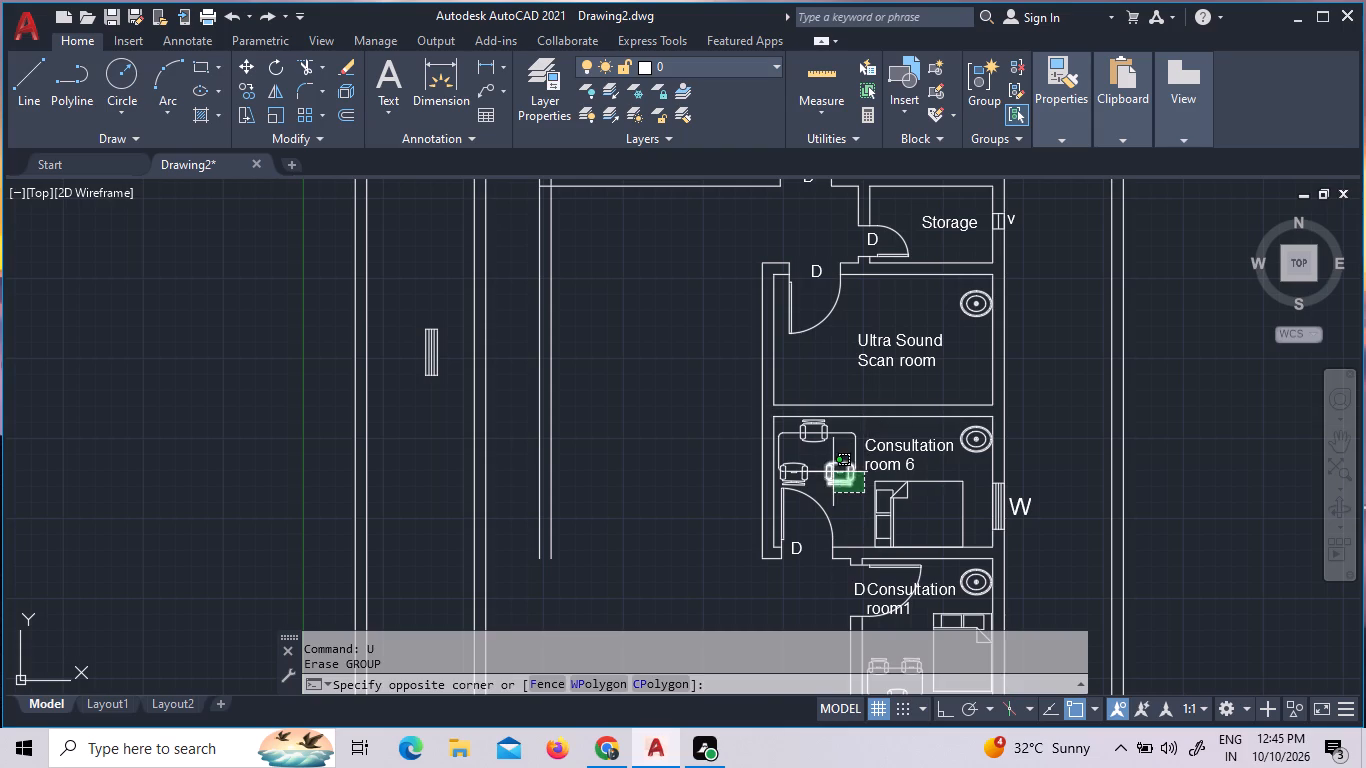
left_click(807, 441)
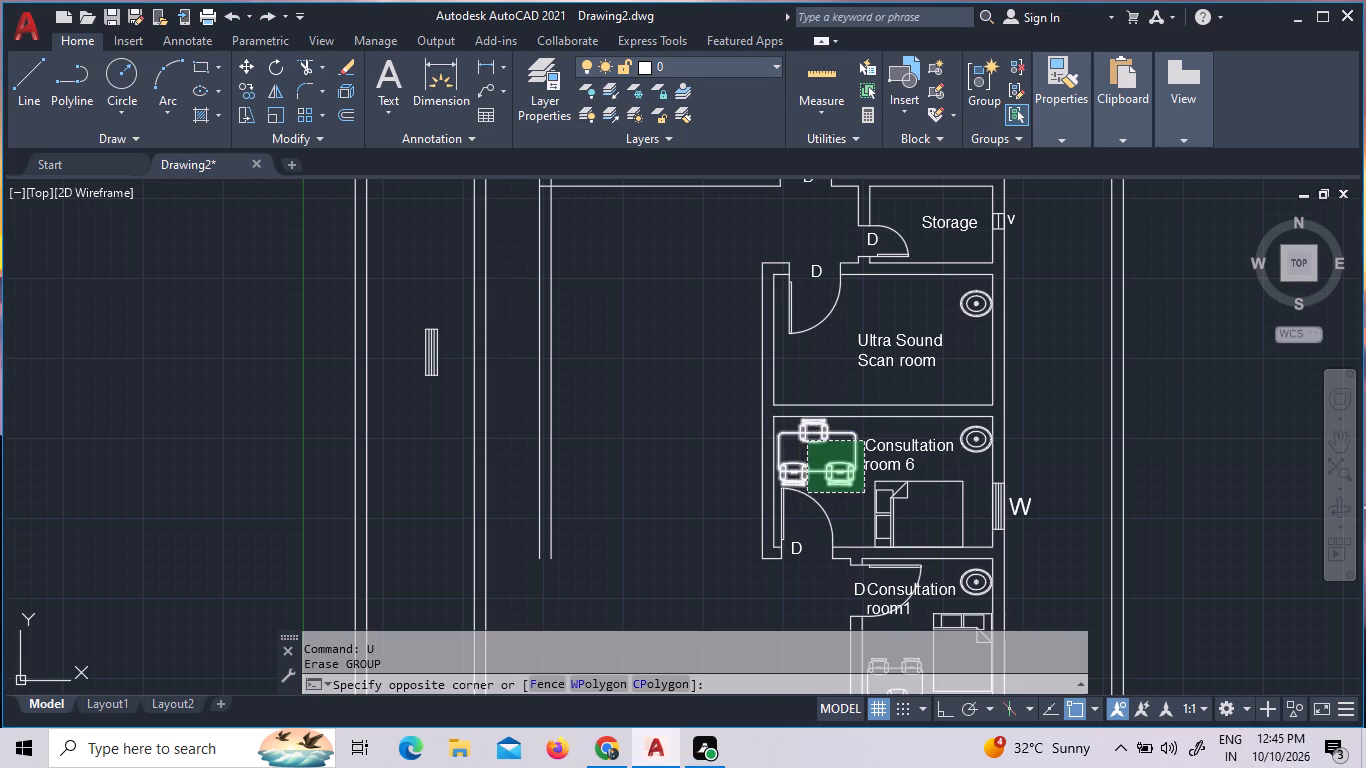
right_click(806, 451)
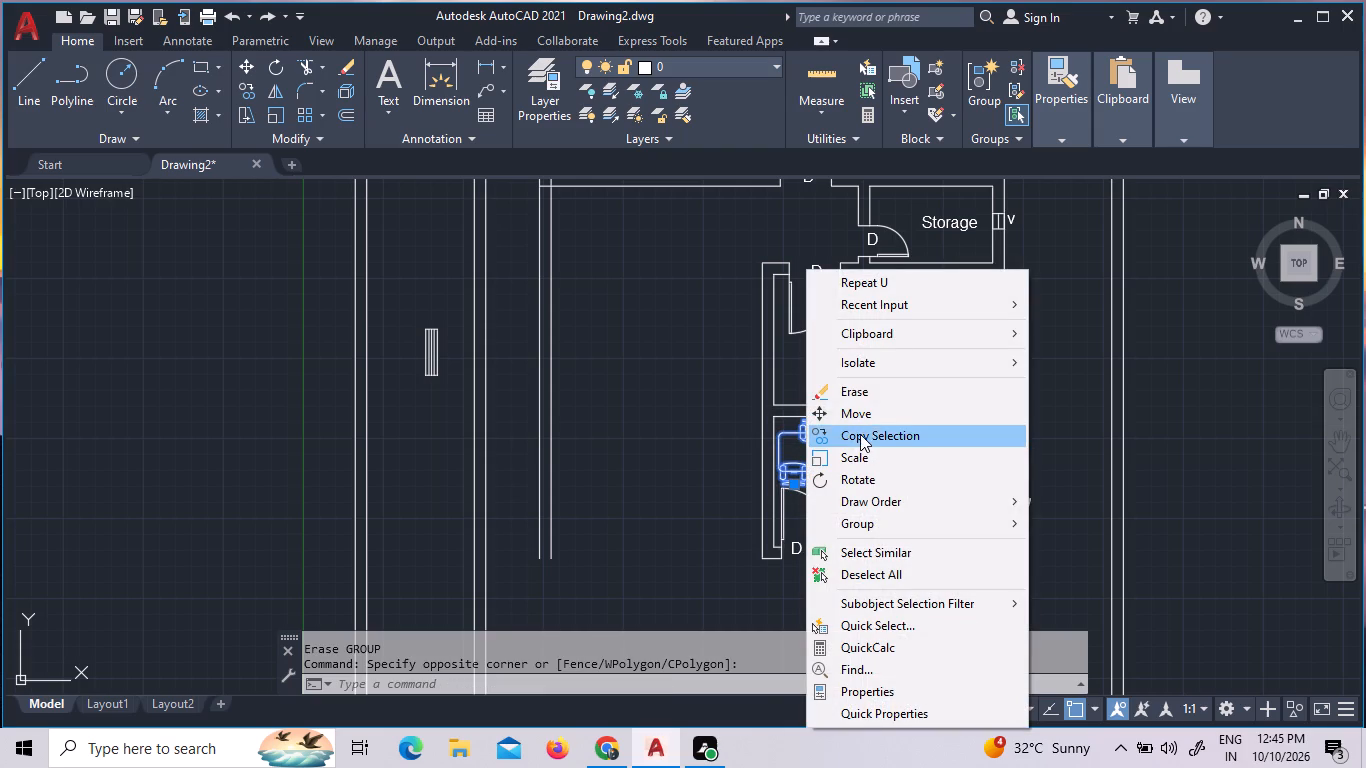
double_click(867, 435)
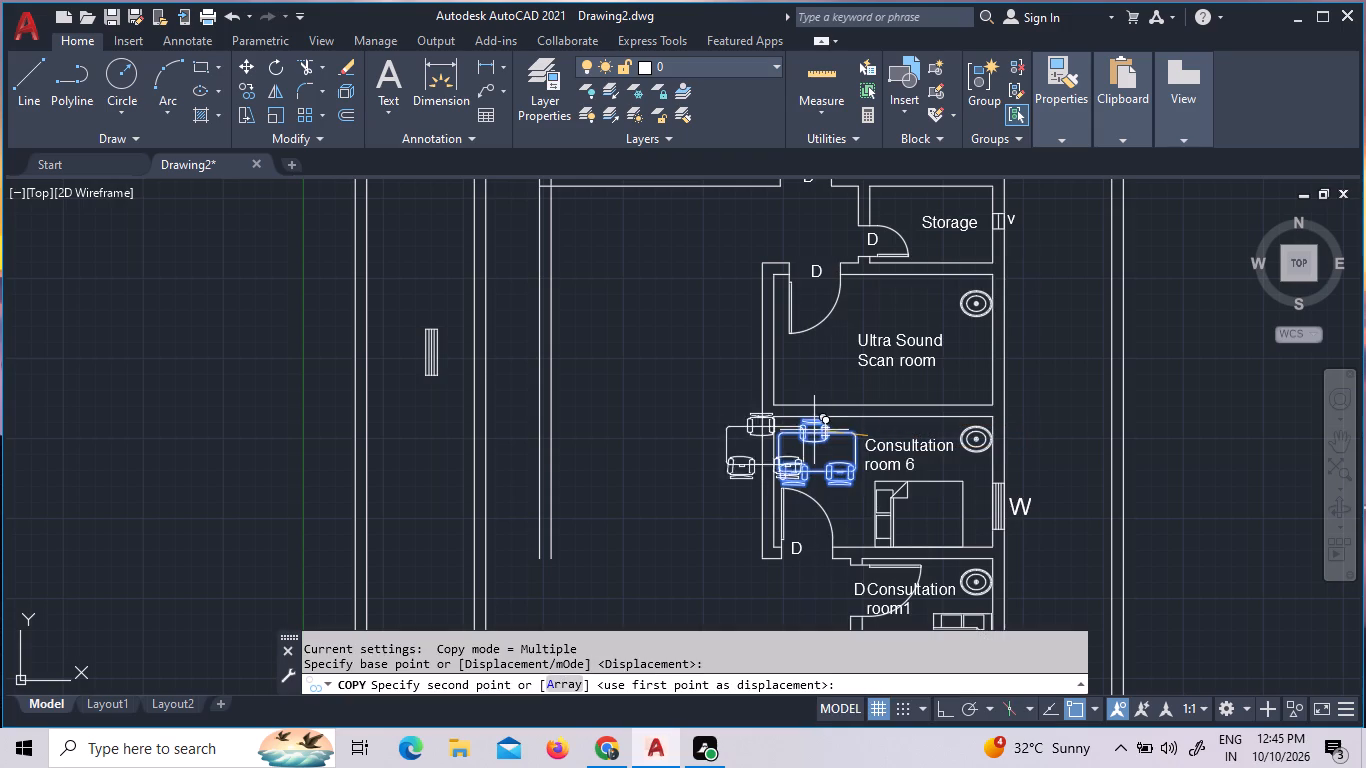
left_click(693, 389)
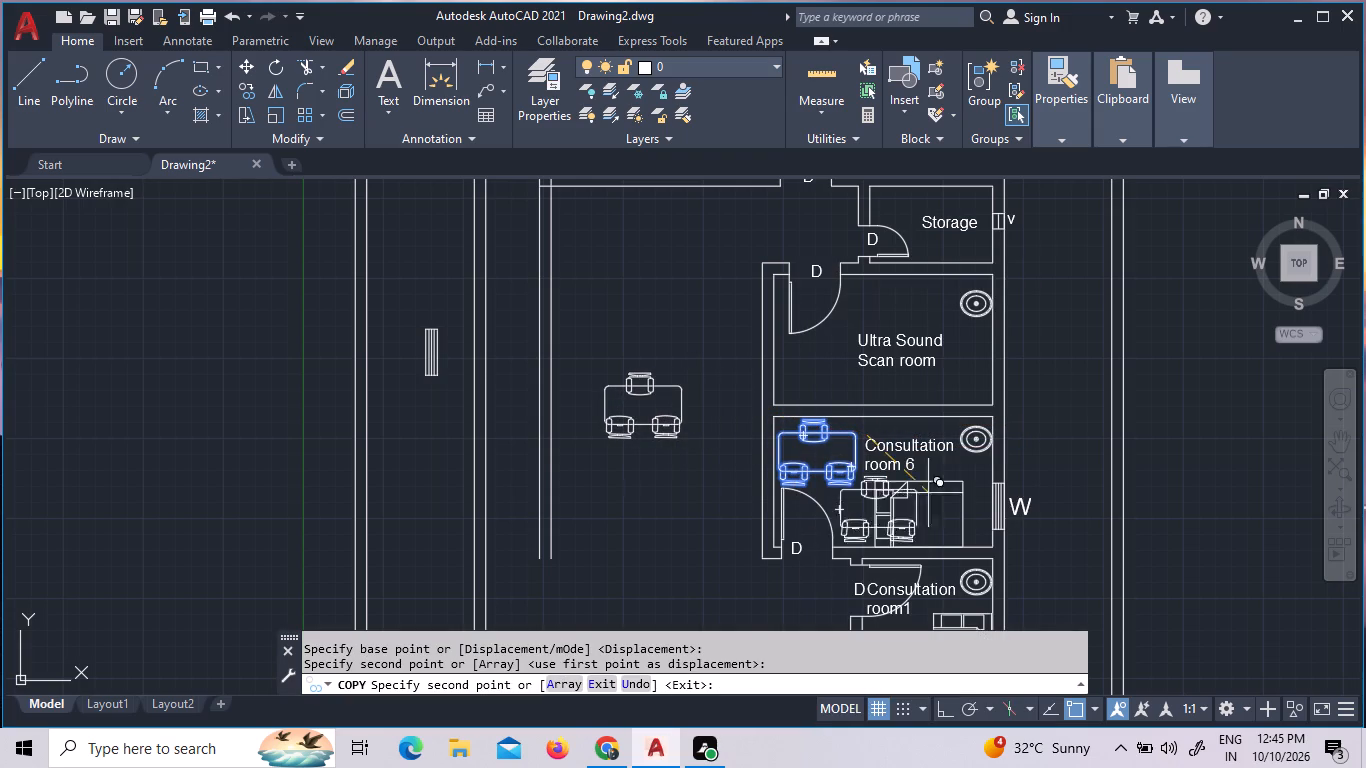
key("Escape")
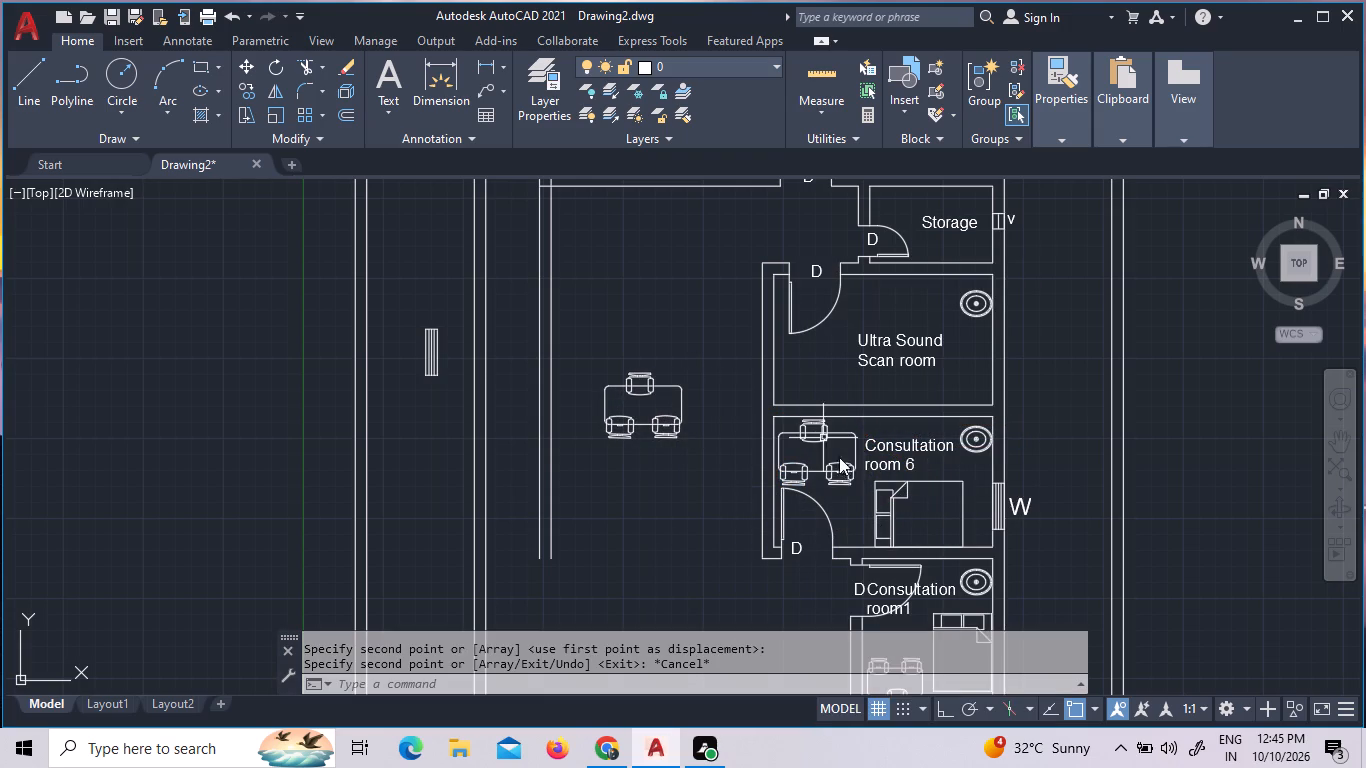
Copy the bed from Consultation room 6 into the open space to the west, just south of the copied desk and chairs.
left_click(932, 530)
left_click(852, 499)
right_click(852, 499)
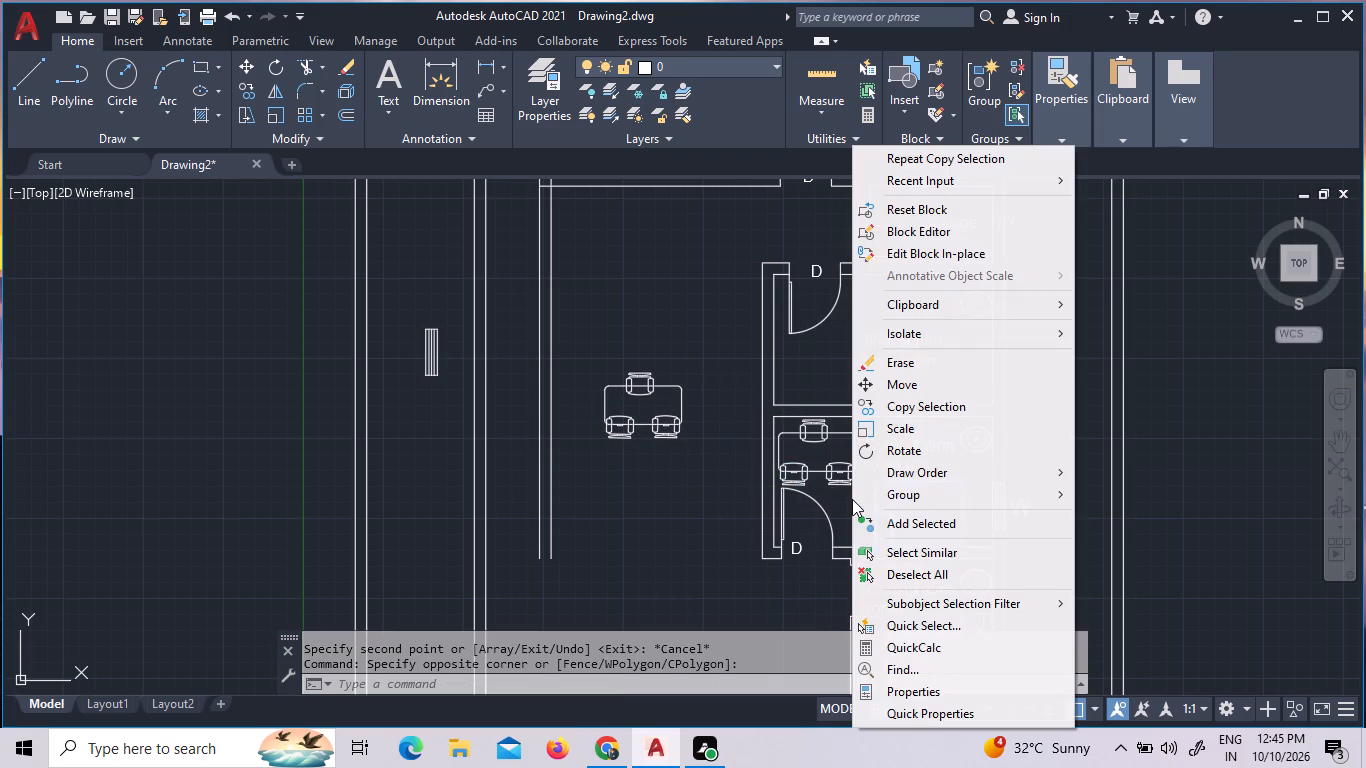
left_click(917, 414)
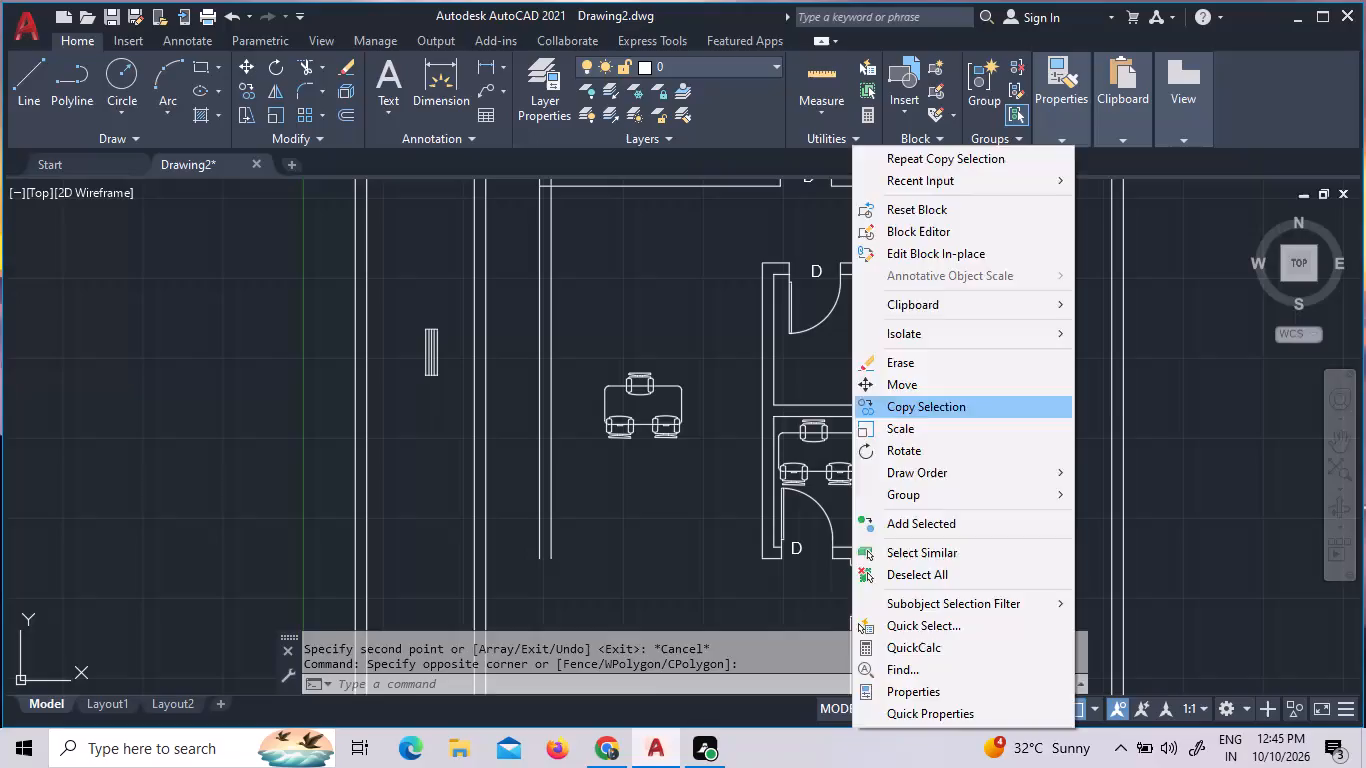
left_click(929, 538)
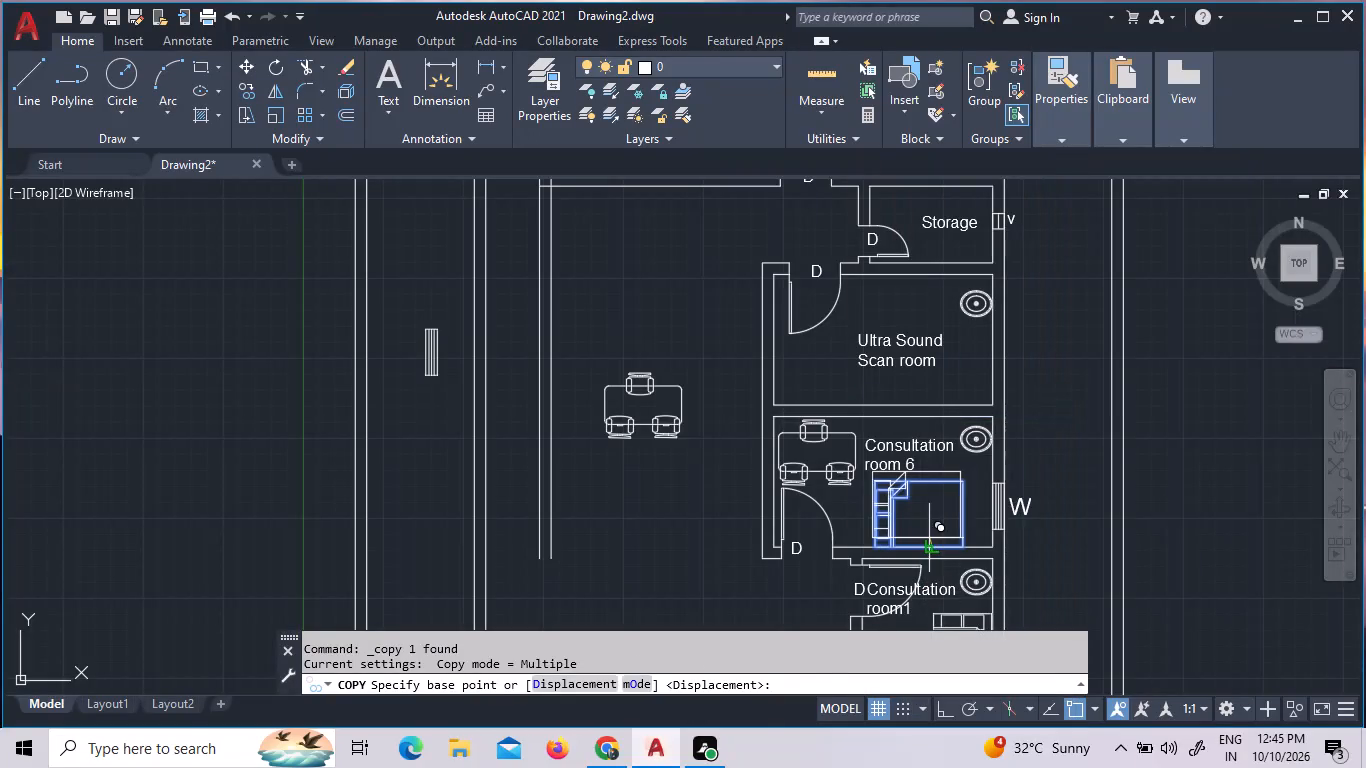
left_click(679, 544)
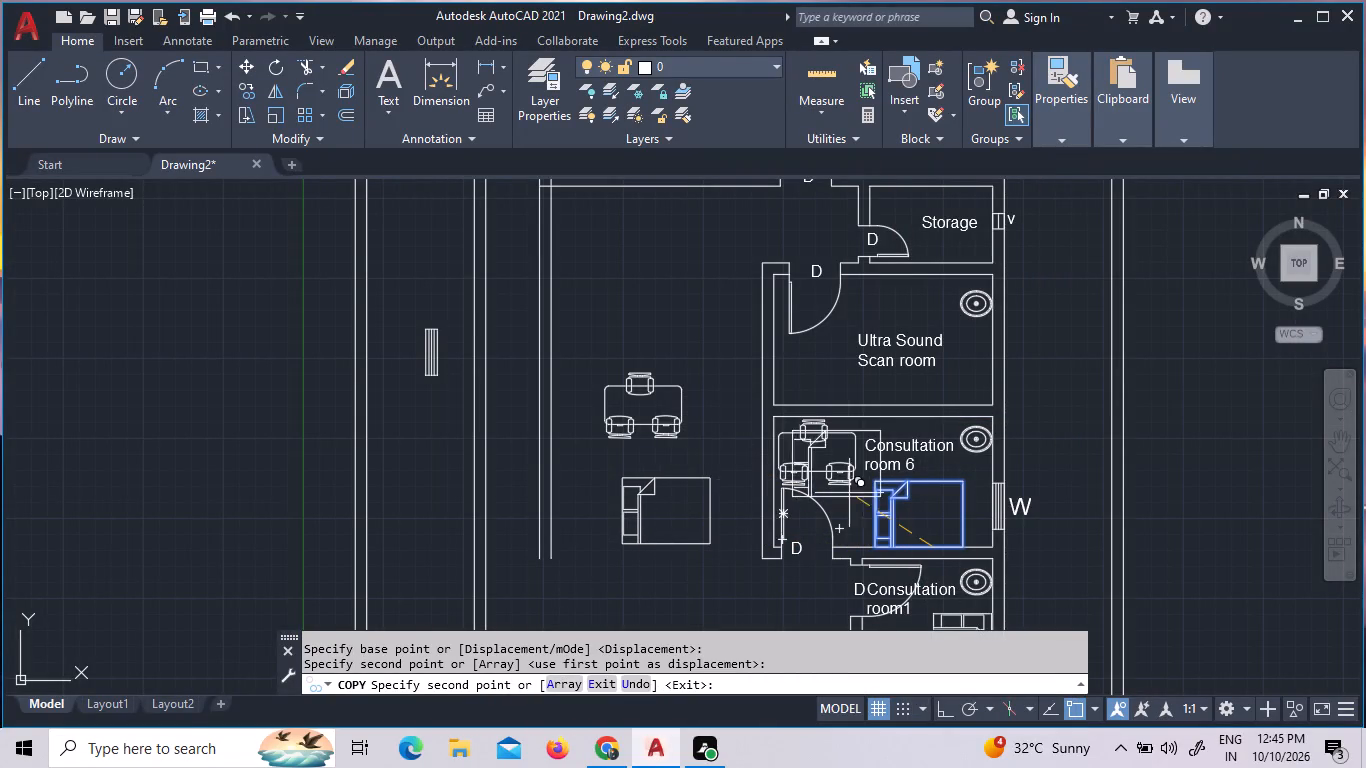
Copy the door from Consultation room 6 into the open western area, just north of the copied desk and chairs.
key("Escape")
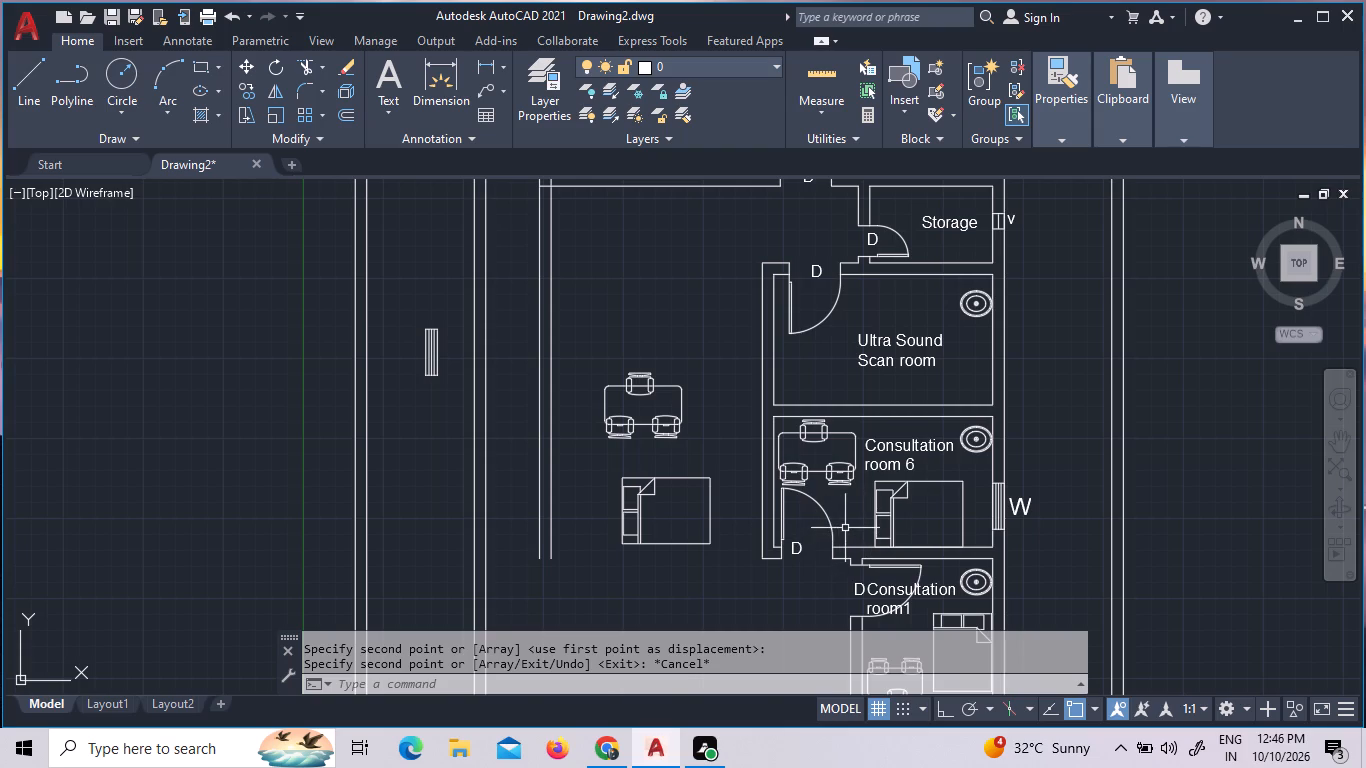
left_click(846, 528)
left_click(784, 518)
right_click(784, 518)
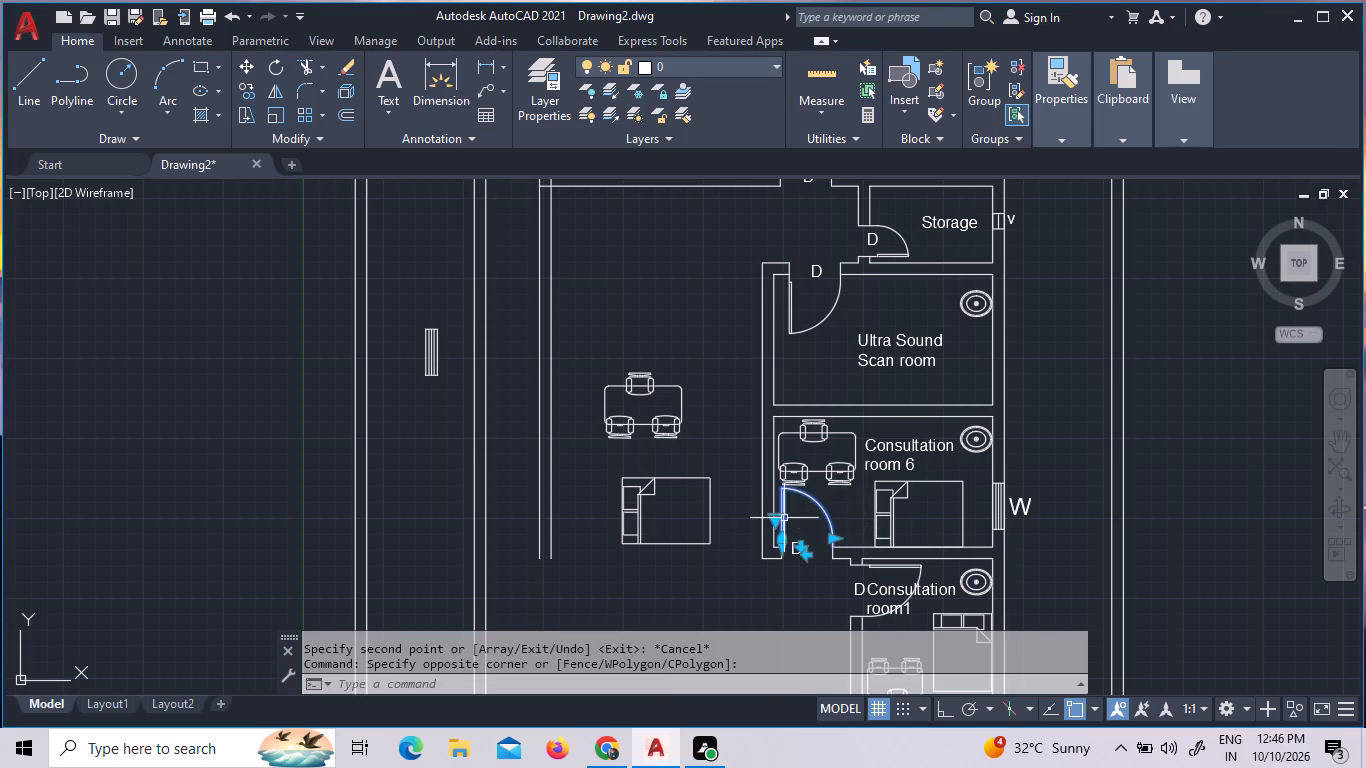
left_click(873, 413)
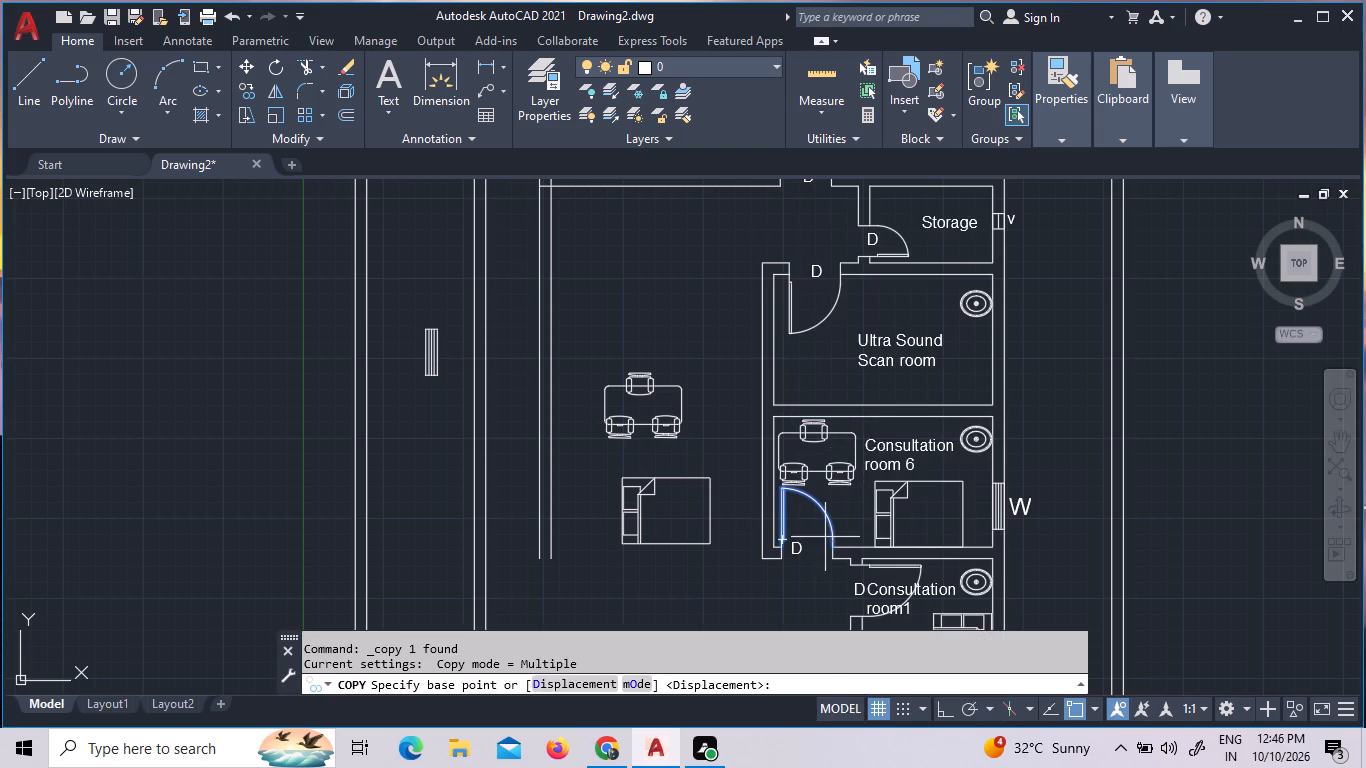
left_click(819, 552)
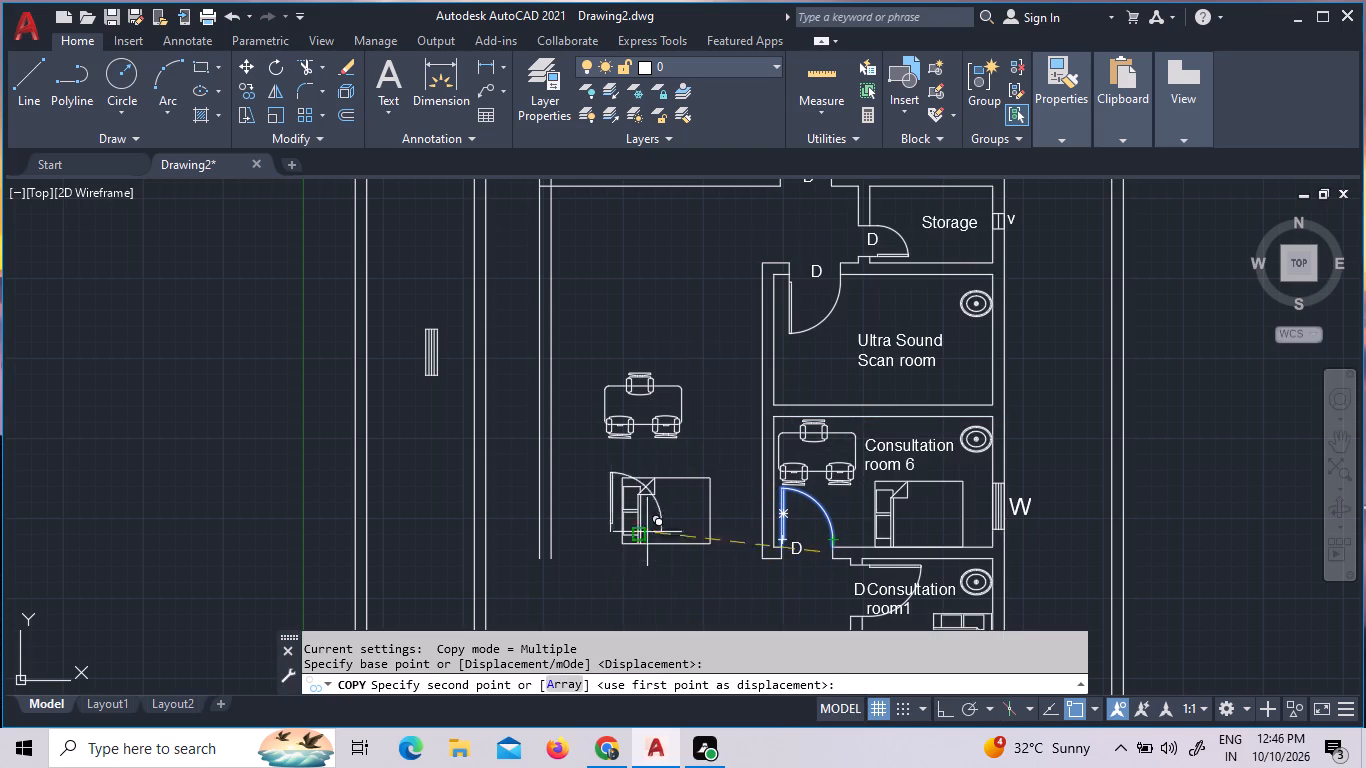
left_click(628, 333)
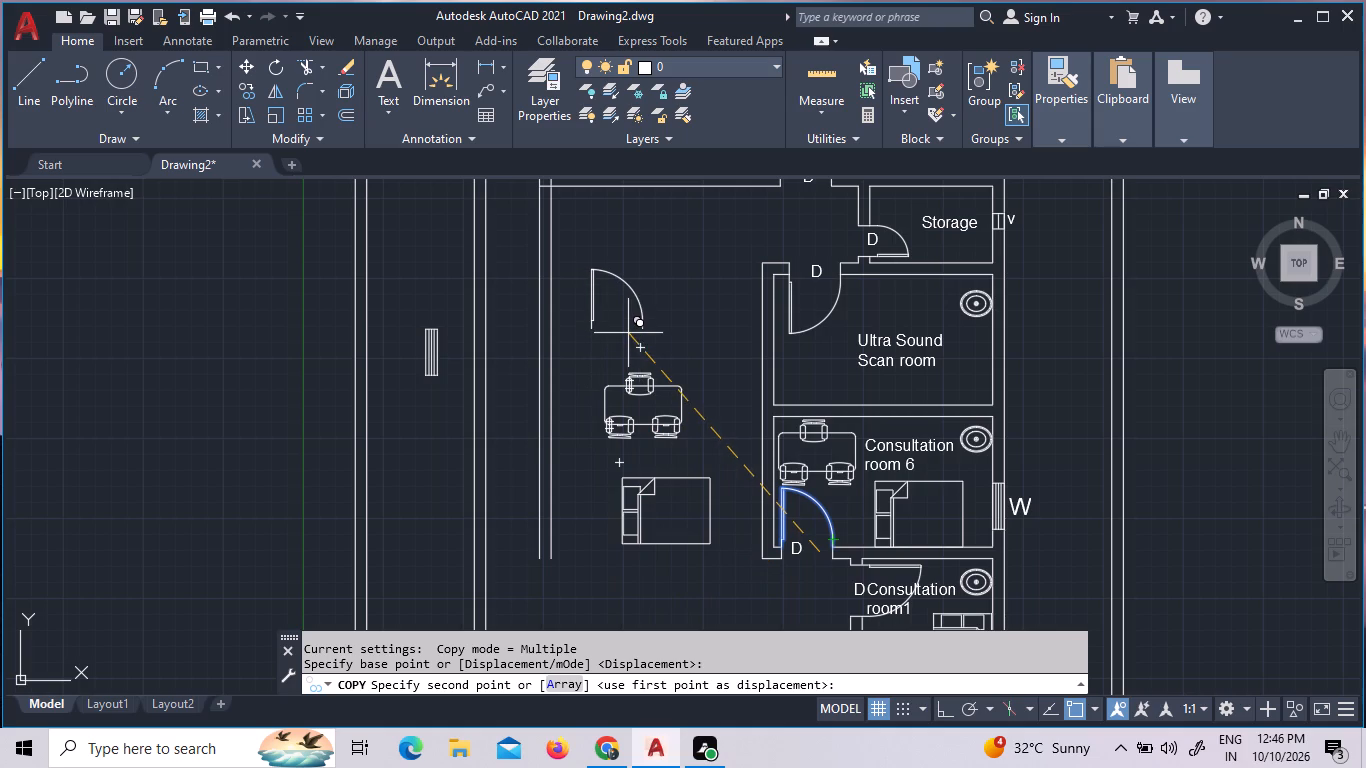
key("Escape")
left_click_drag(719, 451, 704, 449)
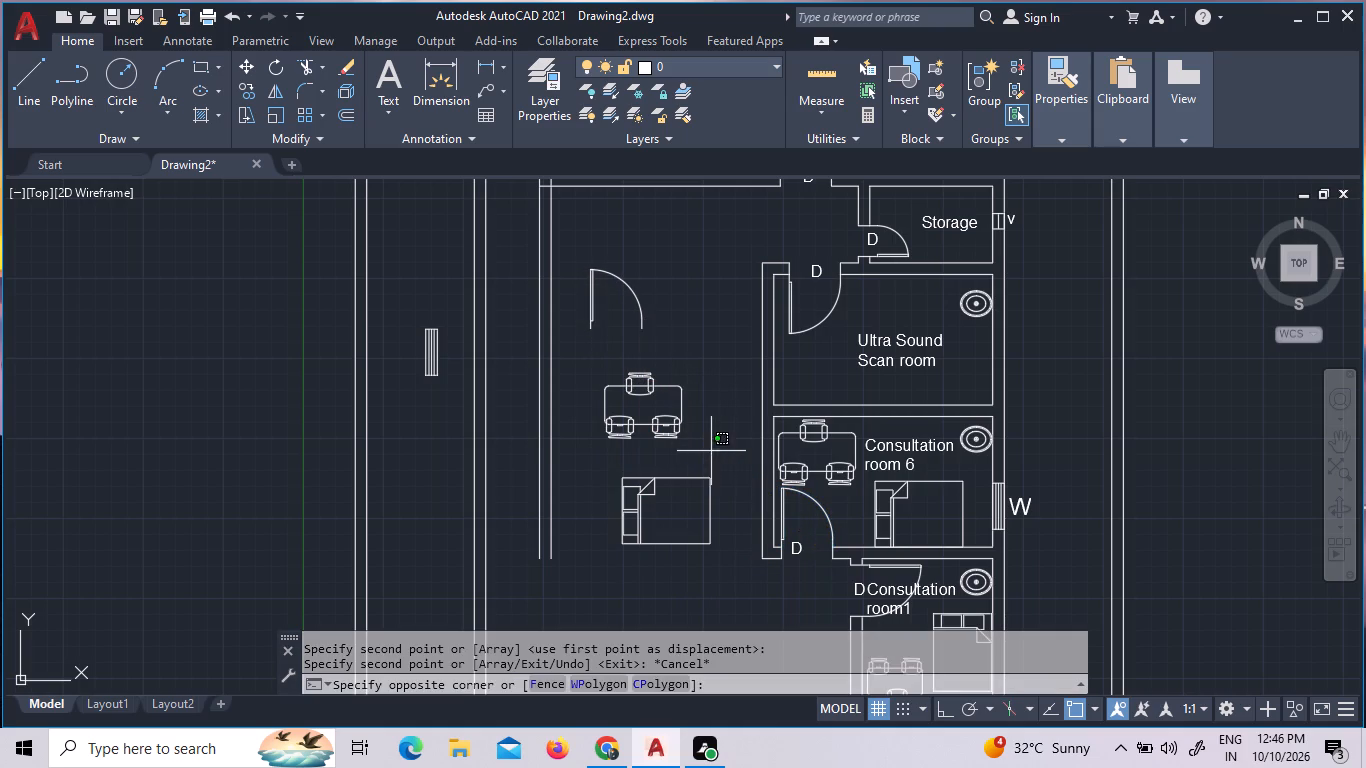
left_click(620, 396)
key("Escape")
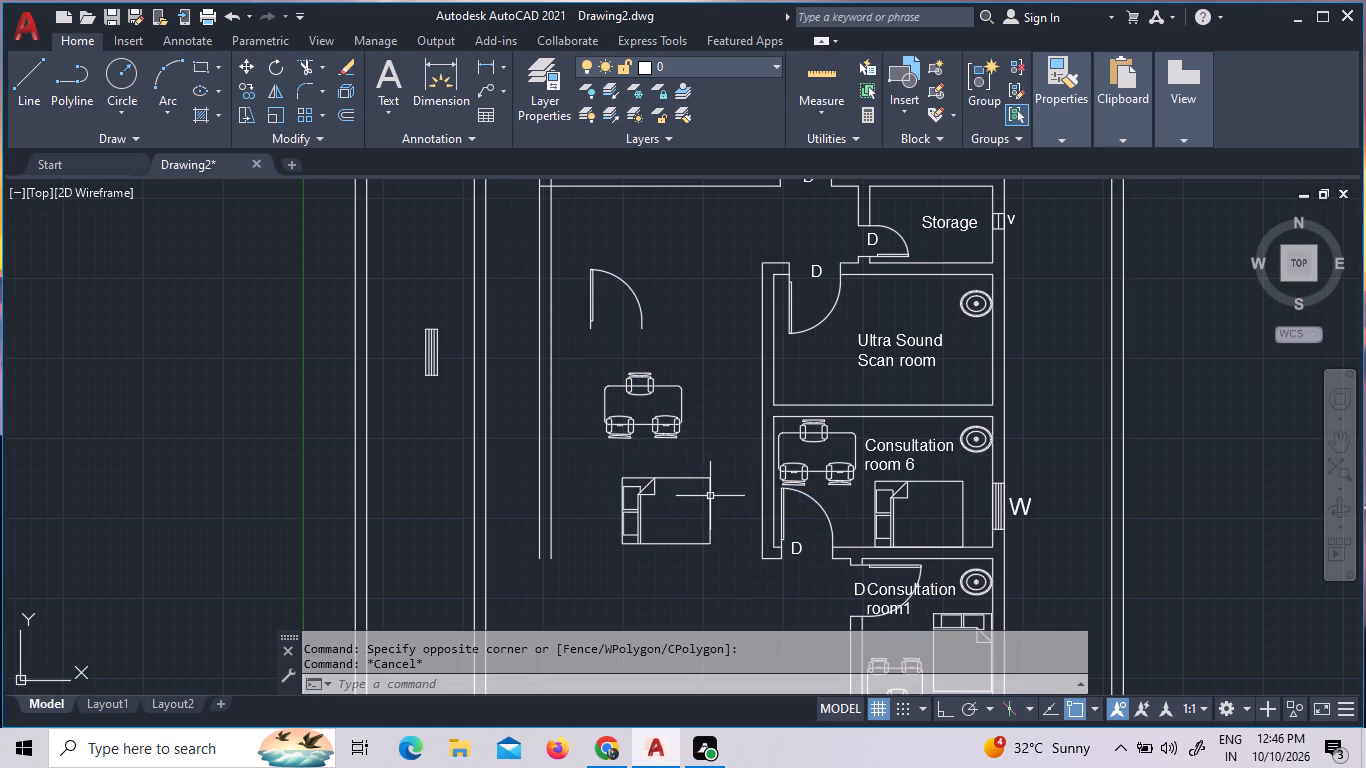
Move the copied desk, three chairs and bed north so that the bed sits just east of the copied door.
left_click(725, 562)
left_click(604, 365)
right_click(604, 365)
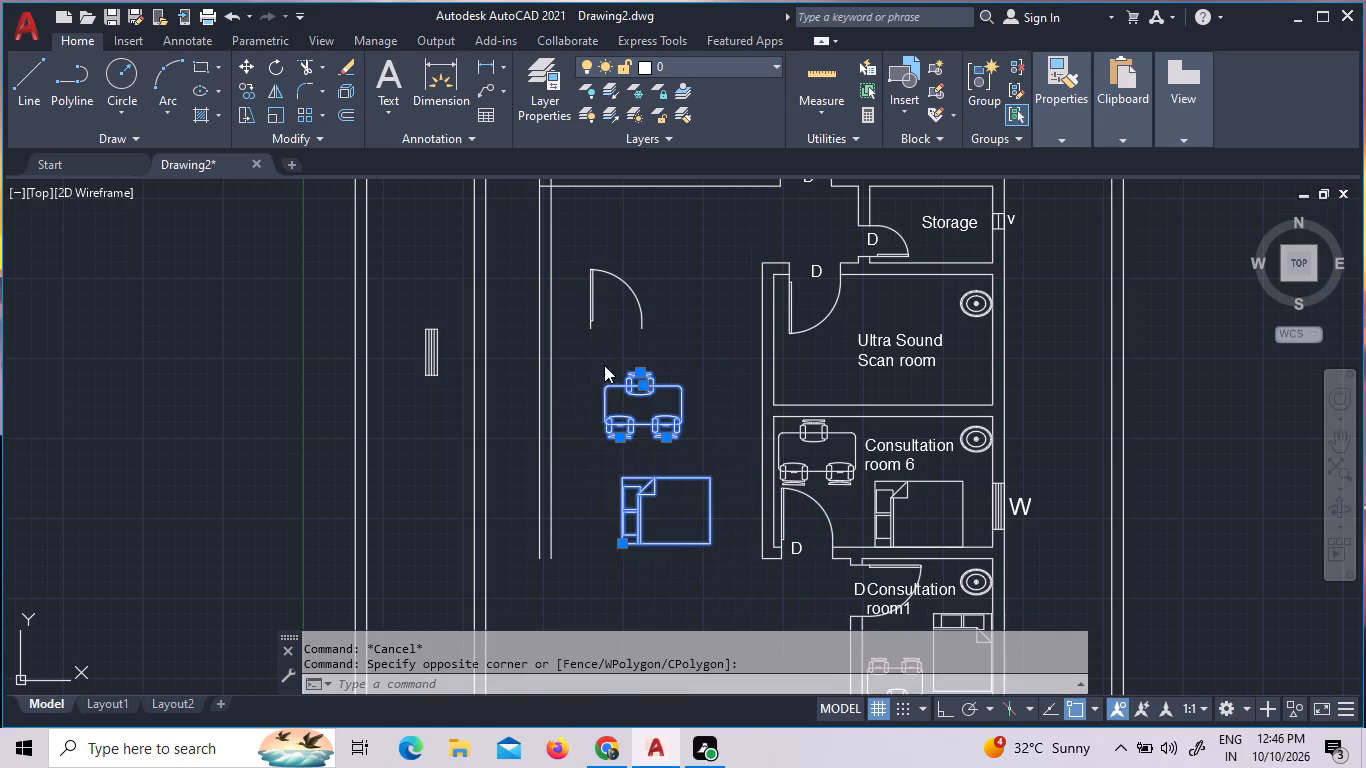
left_click(698, 417)
left_click_drag(698, 416, 707, 372)
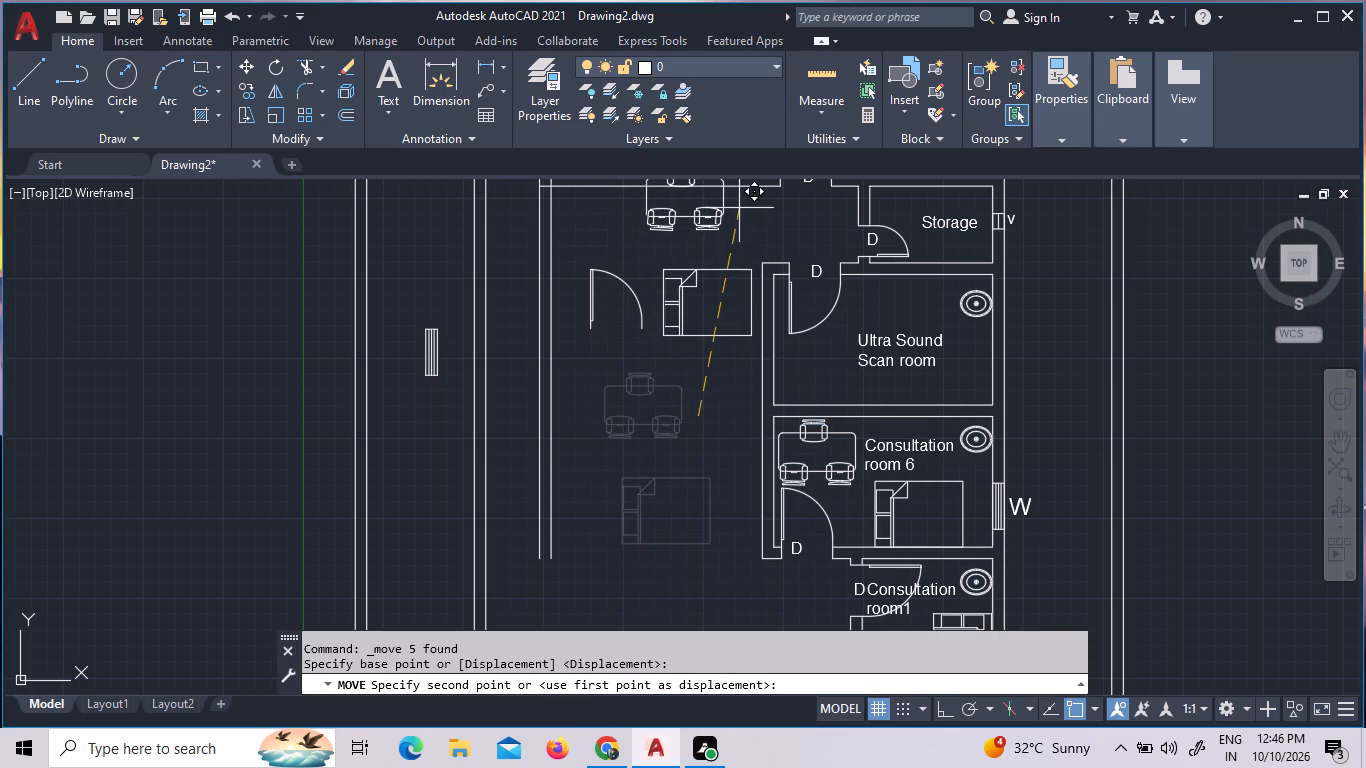
left_click(731, 214)
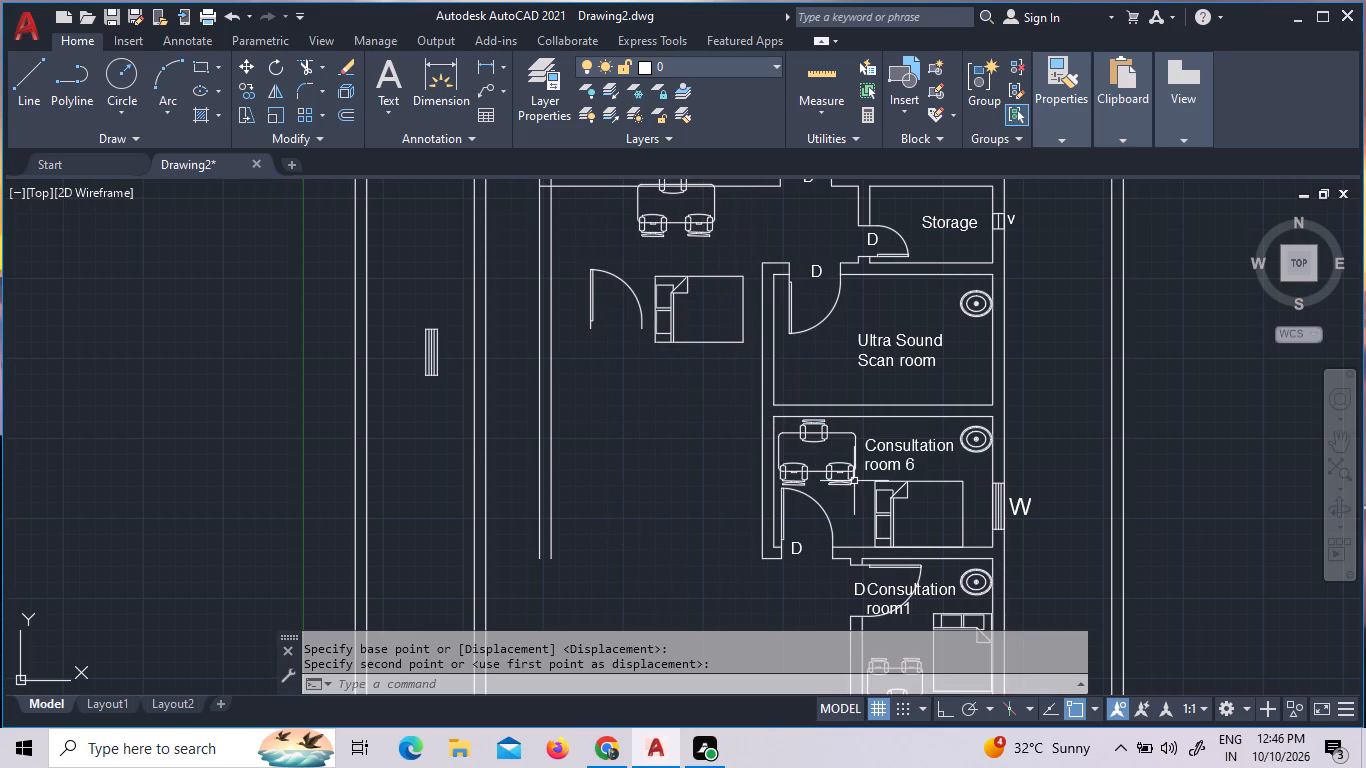
Copy the door label D from Consultation room 6 to the copied door in the western area.
left_click(803, 547)
right_click(803, 547)
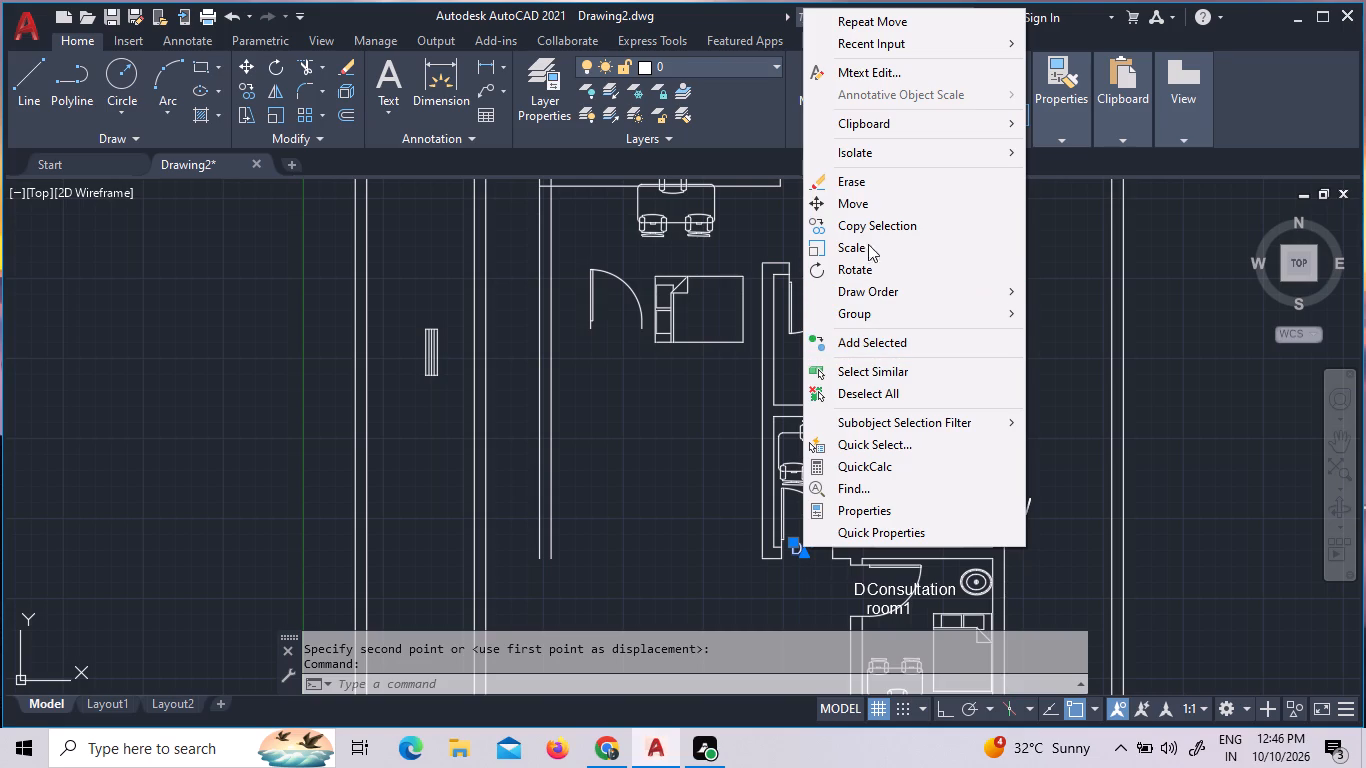
left_click(872, 224)
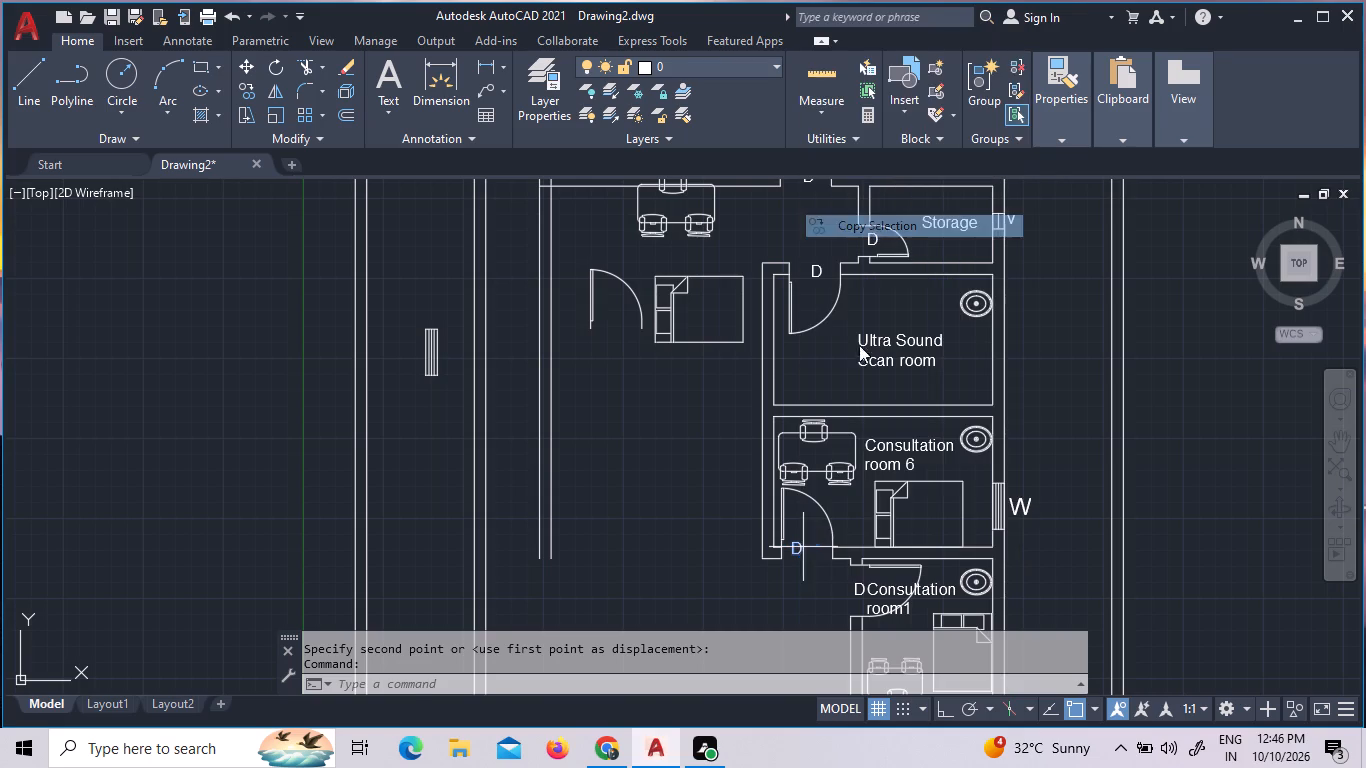
left_click(795, 545)
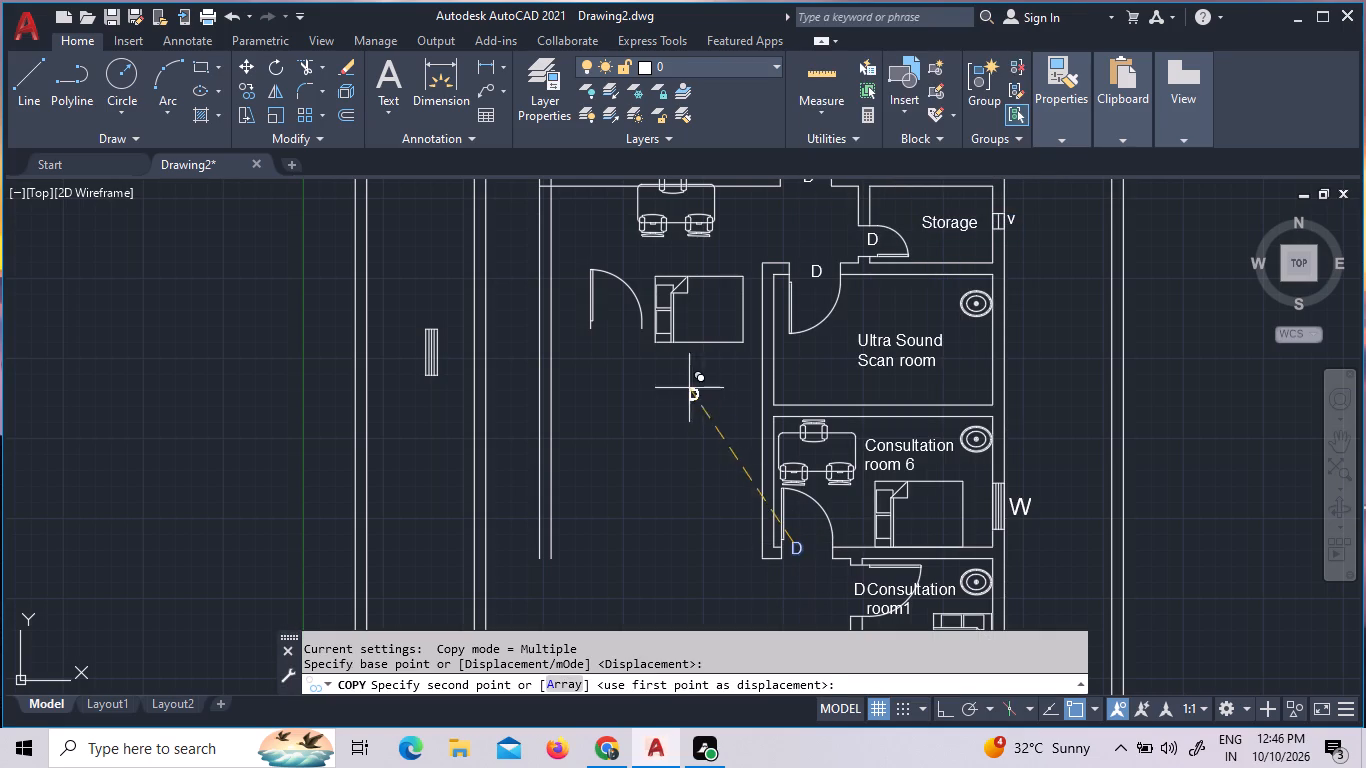
left_click(612, 316)
key("Escape")
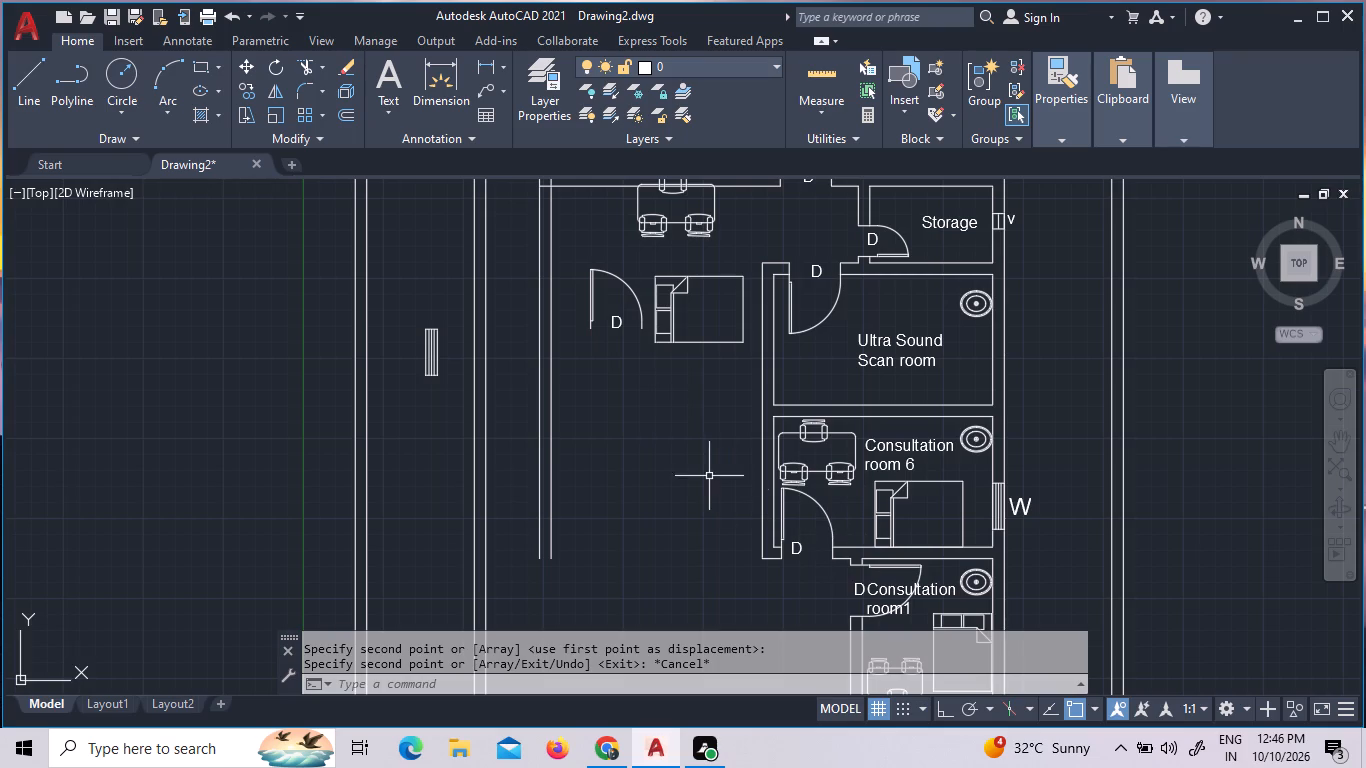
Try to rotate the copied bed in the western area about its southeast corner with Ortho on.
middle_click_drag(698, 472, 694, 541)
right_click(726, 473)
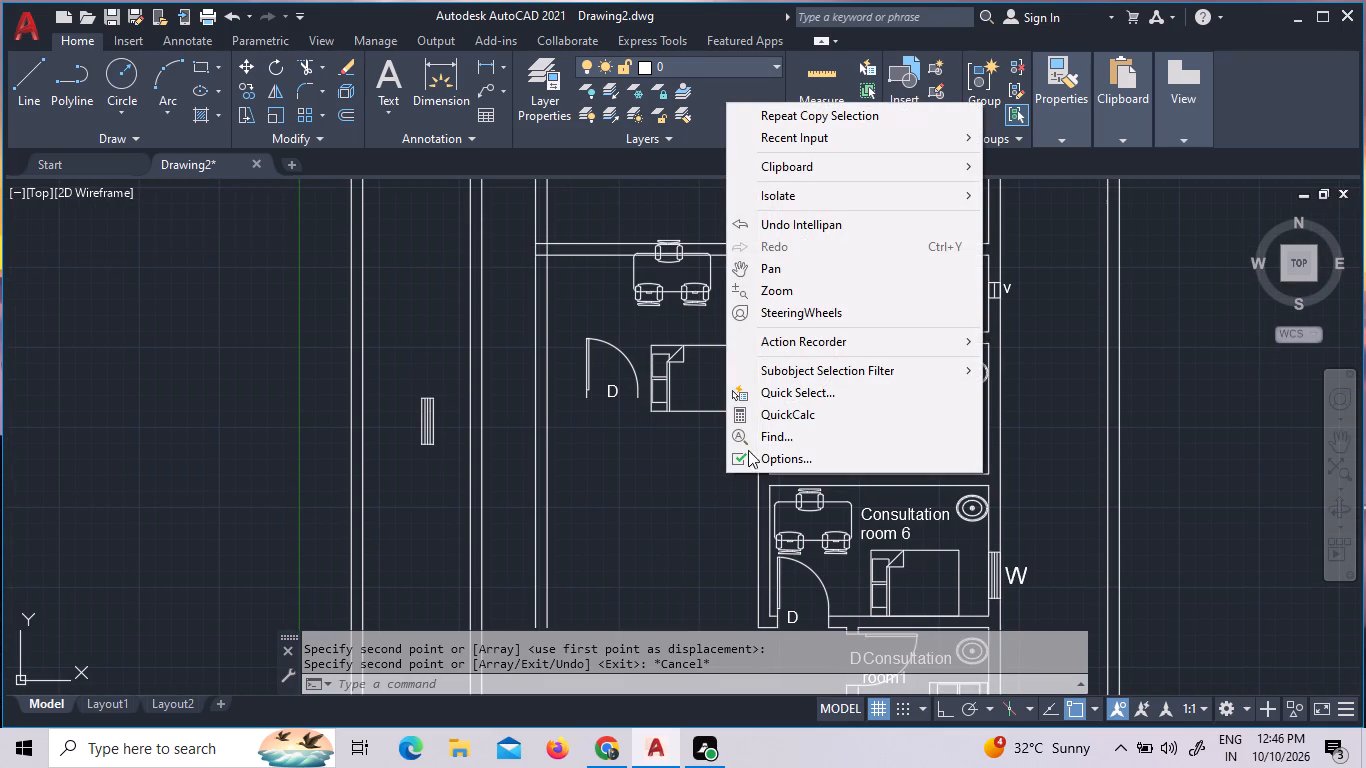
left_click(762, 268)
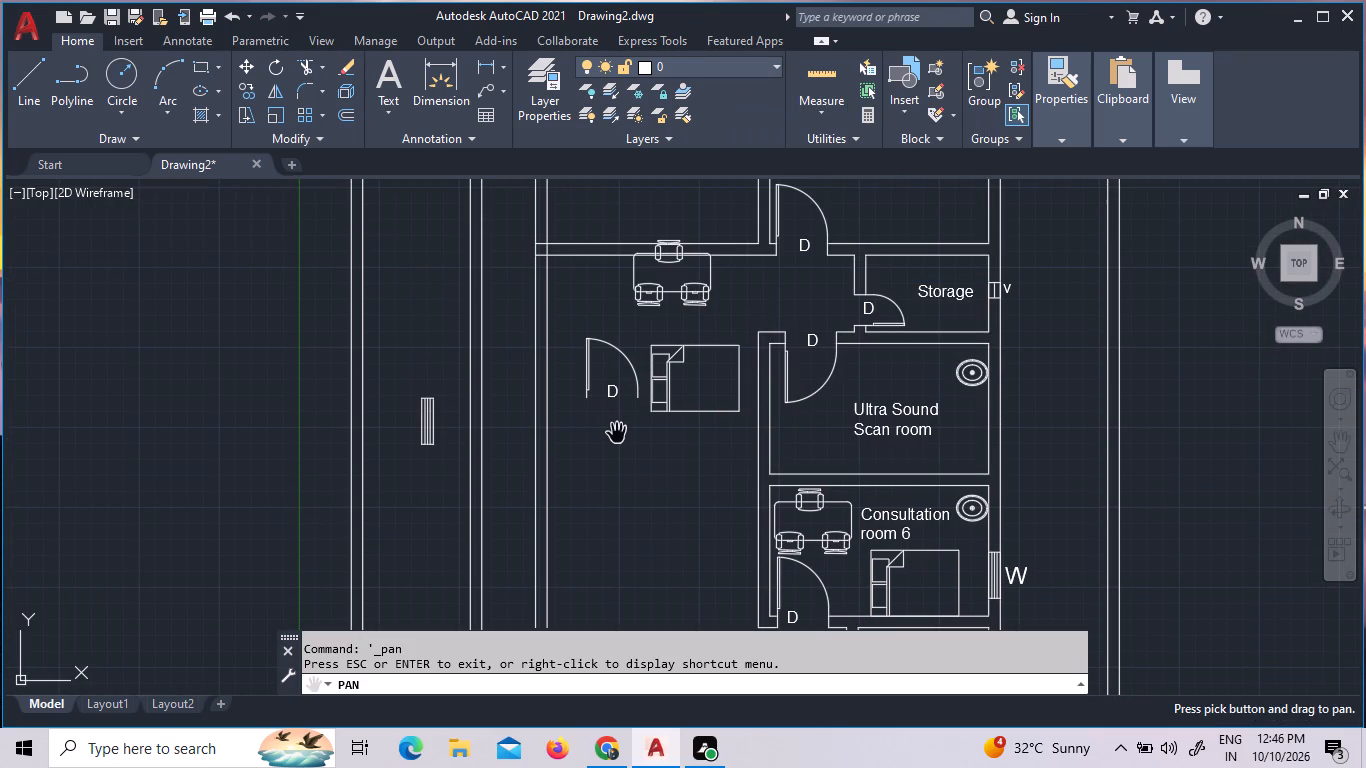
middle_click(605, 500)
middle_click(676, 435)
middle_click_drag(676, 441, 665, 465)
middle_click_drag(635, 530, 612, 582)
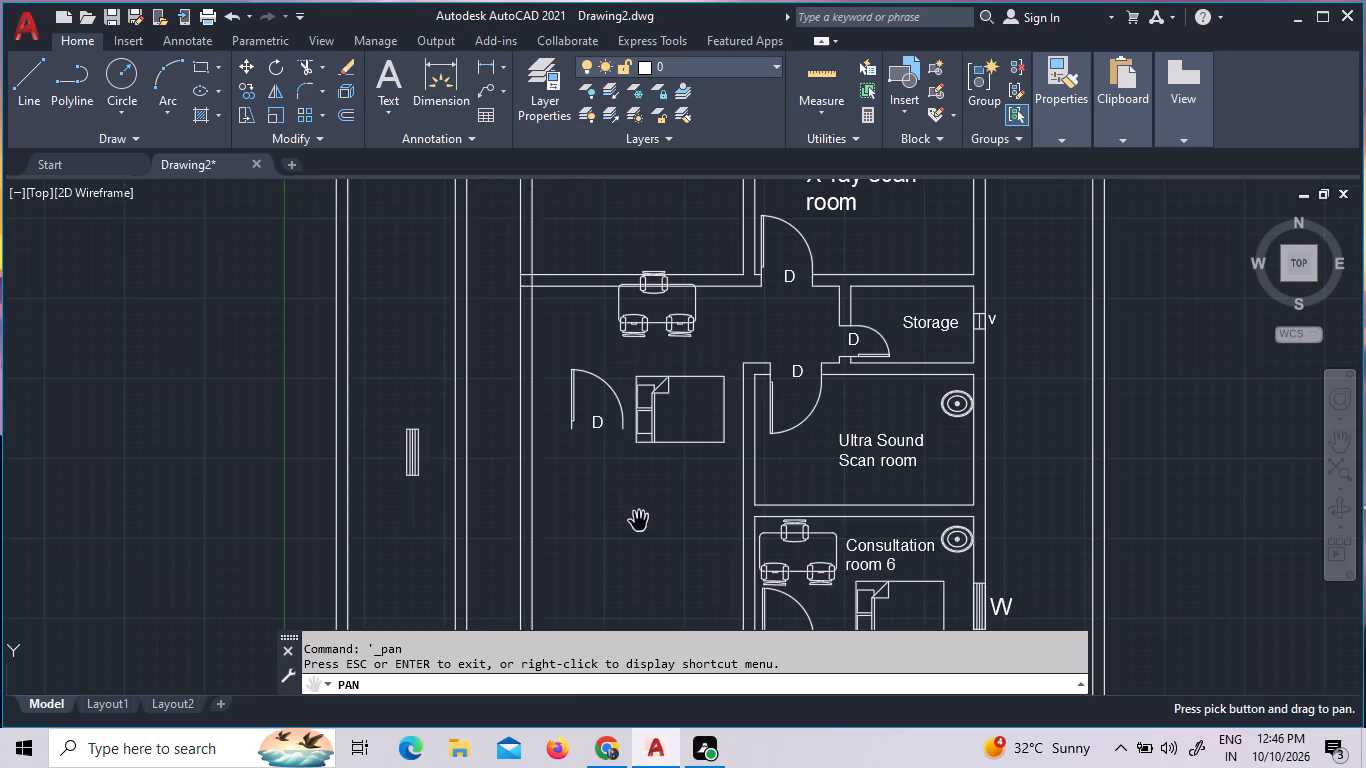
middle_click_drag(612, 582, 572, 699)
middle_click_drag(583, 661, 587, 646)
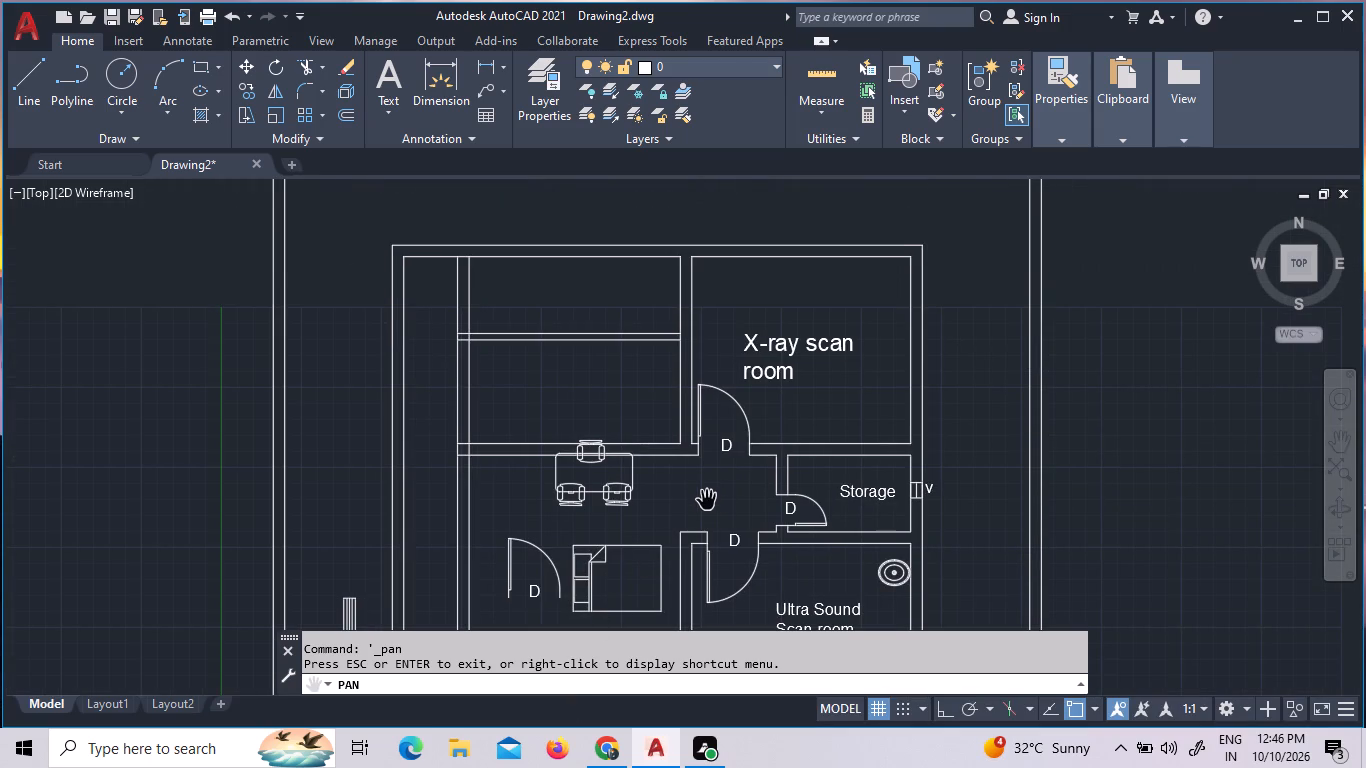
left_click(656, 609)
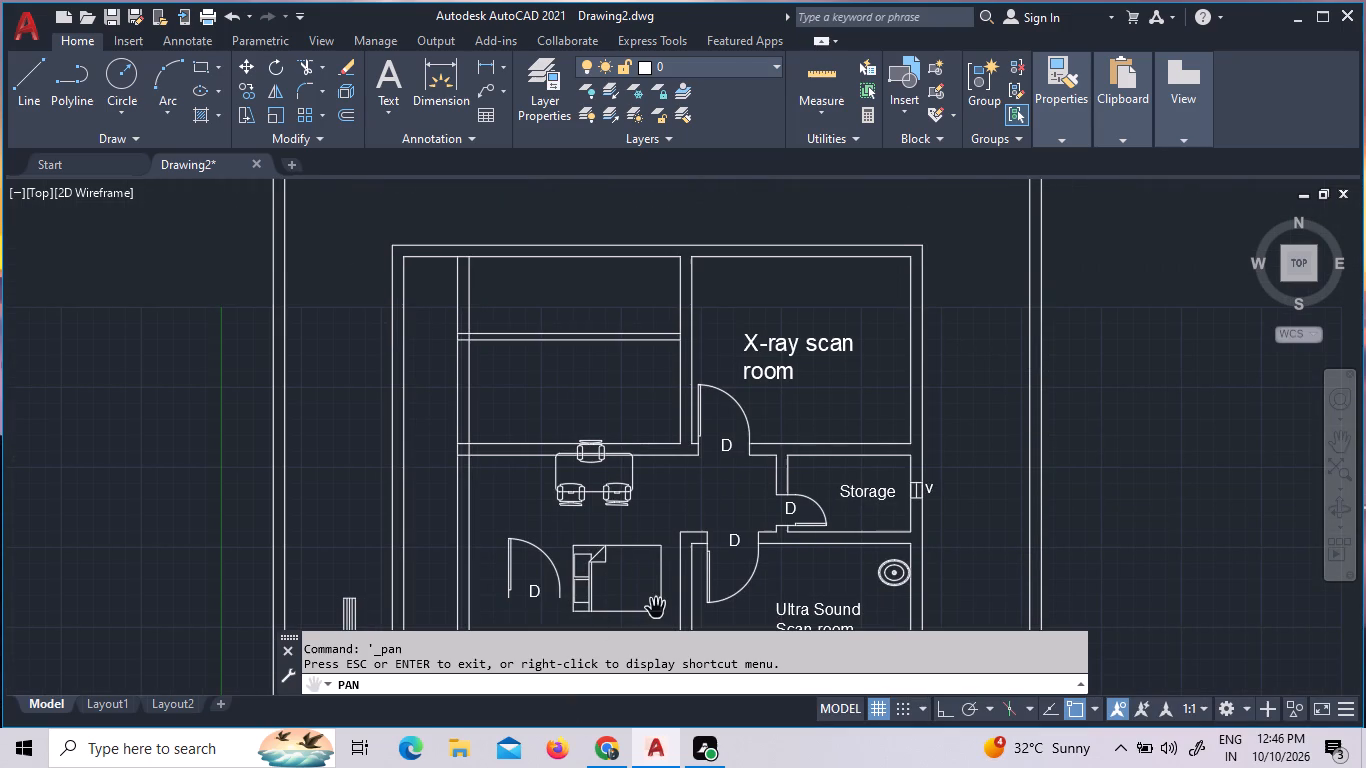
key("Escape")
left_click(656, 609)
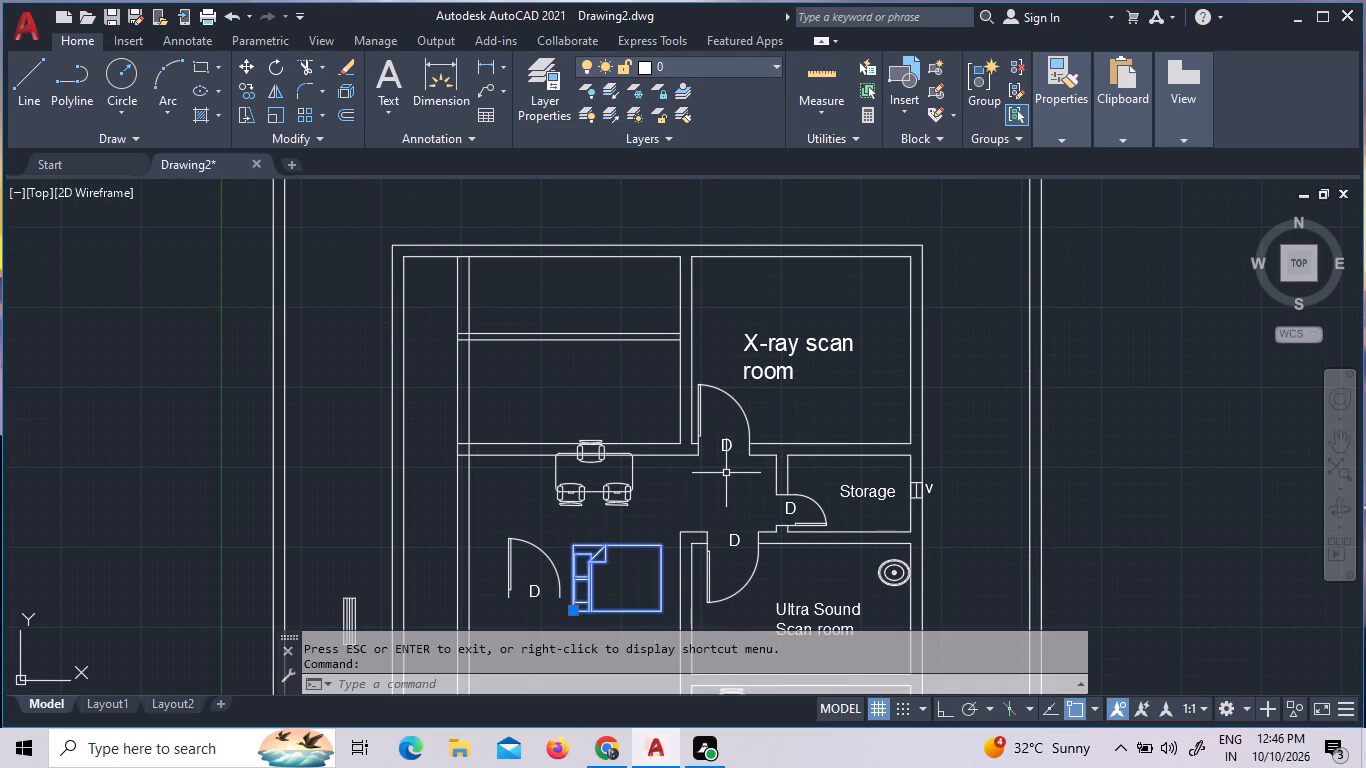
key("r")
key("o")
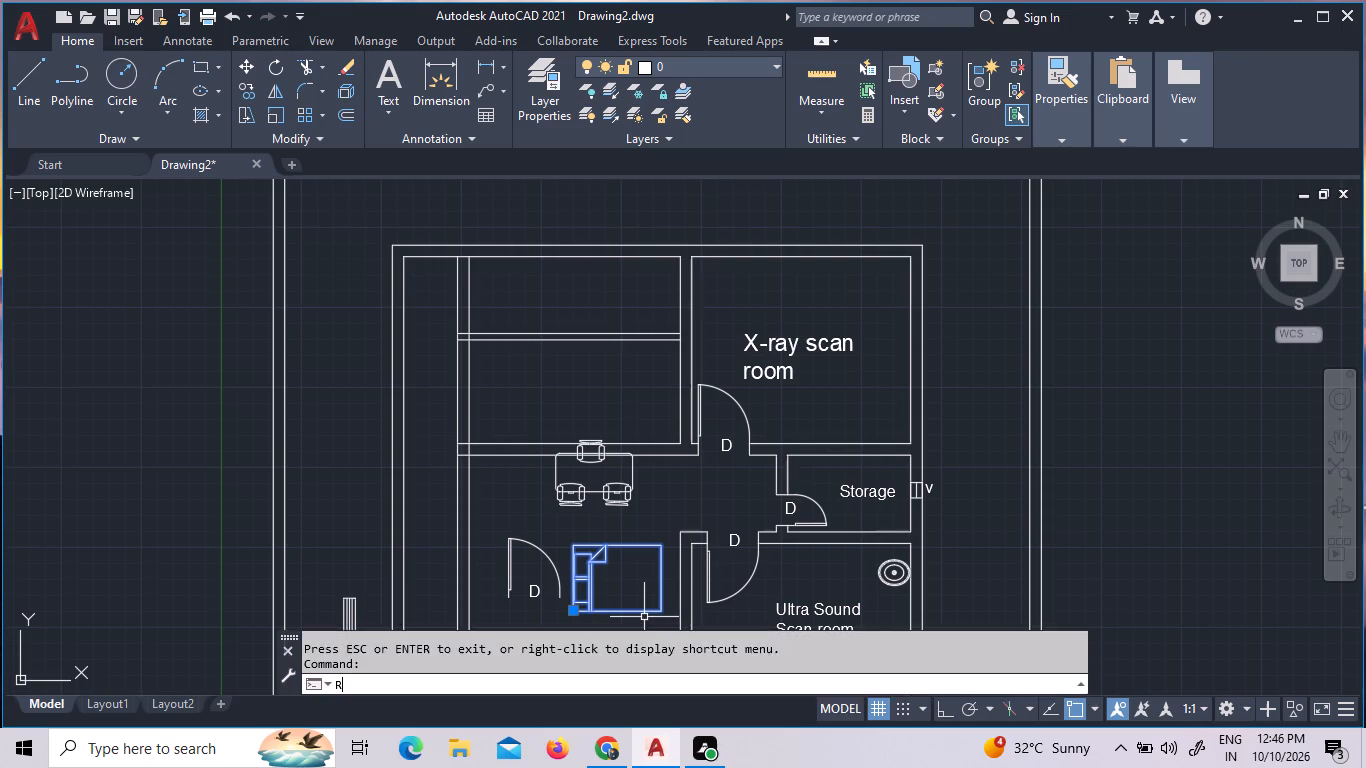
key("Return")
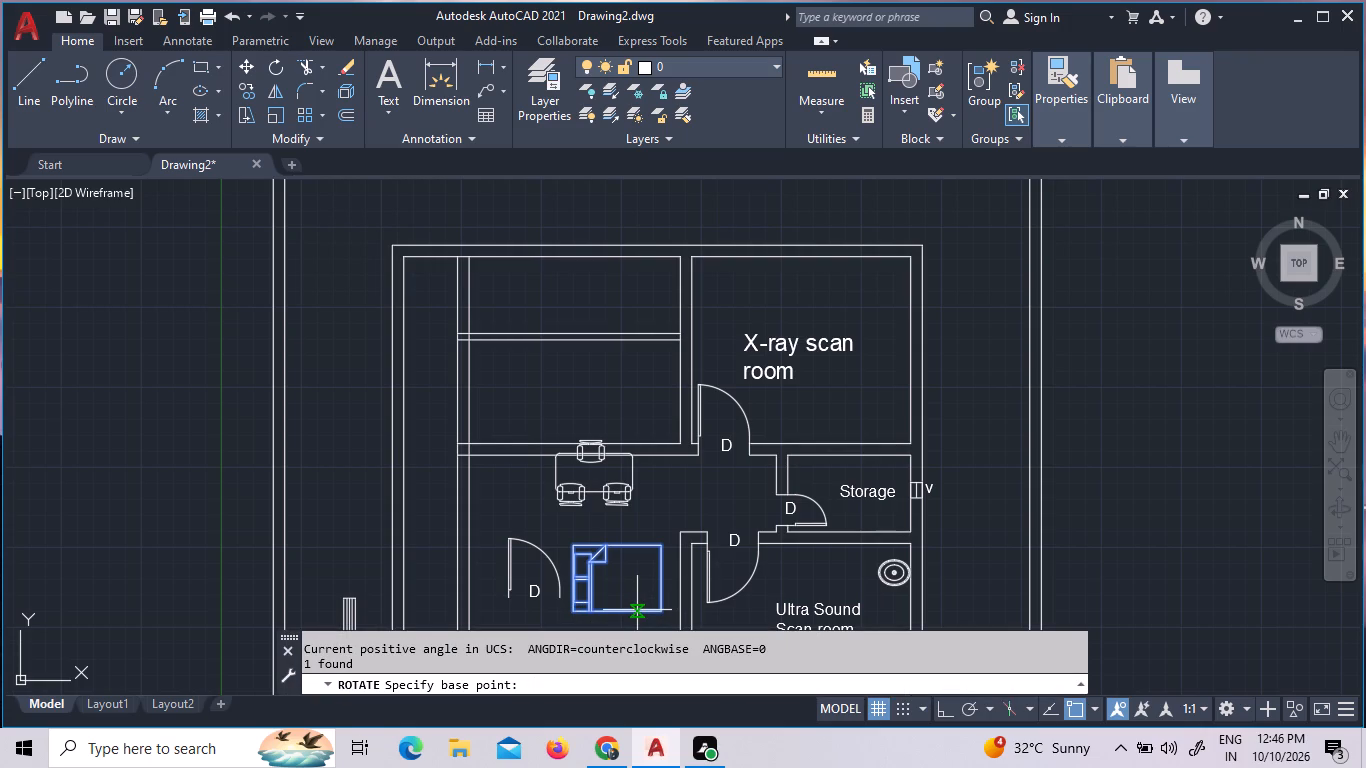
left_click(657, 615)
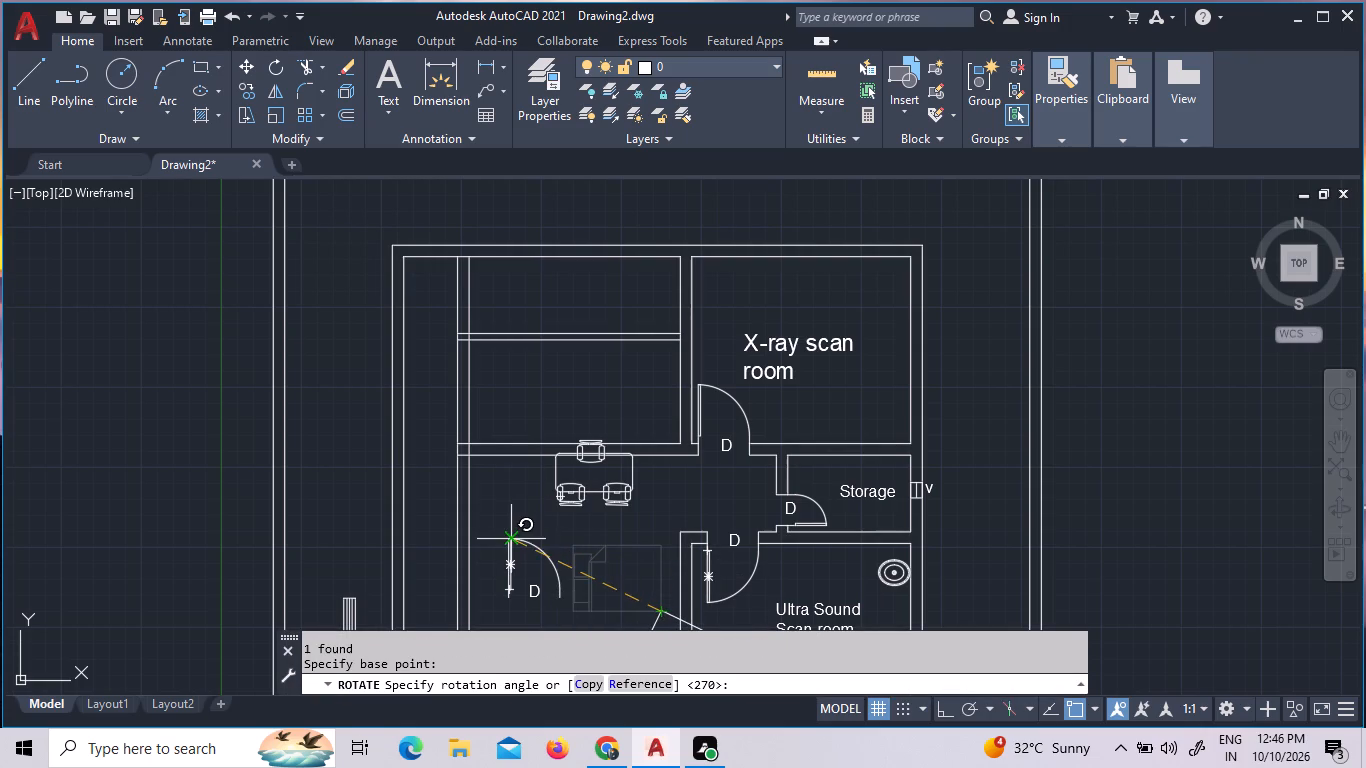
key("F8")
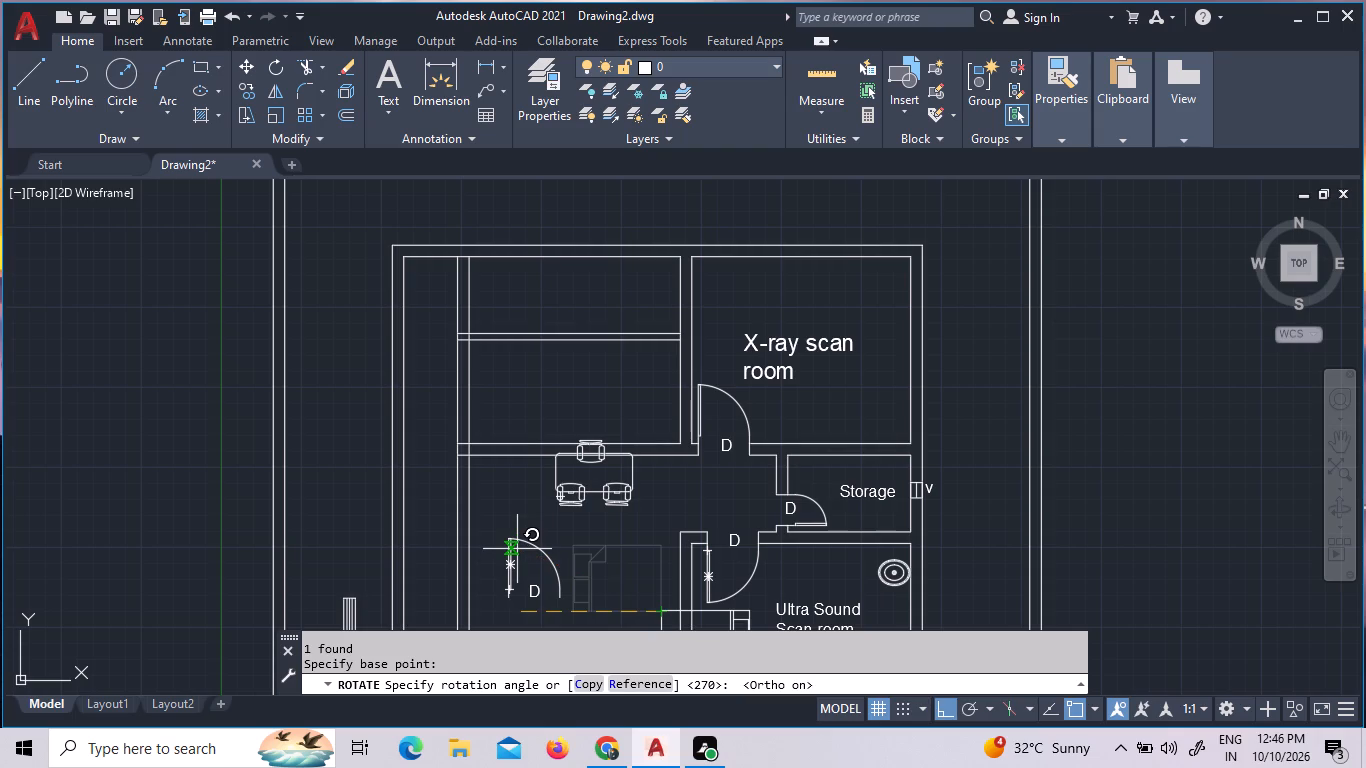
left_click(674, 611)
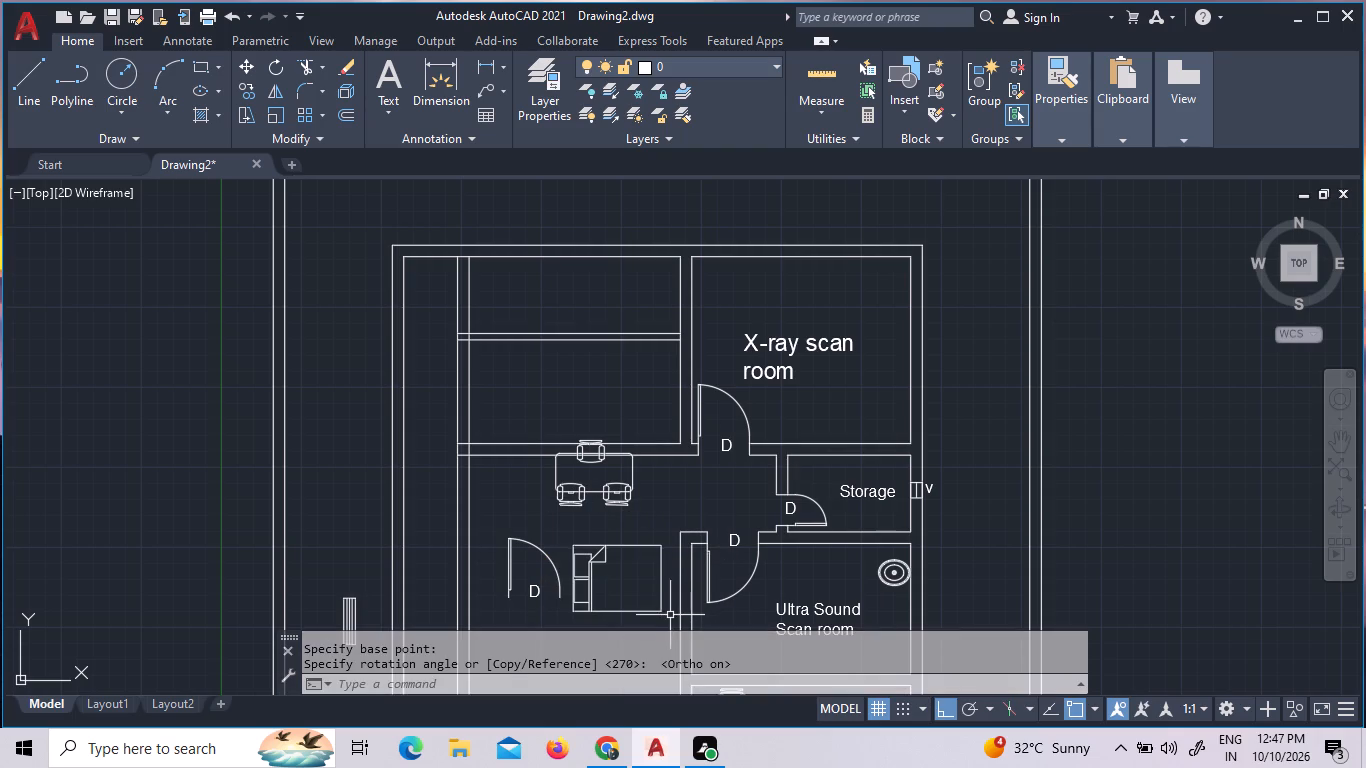
Scale the copied bed down to roughly three-quarters of its size, using its southwest corner as the base point.
left_click(669, 615)
left_click(620, 593)
right_click(620, 593)
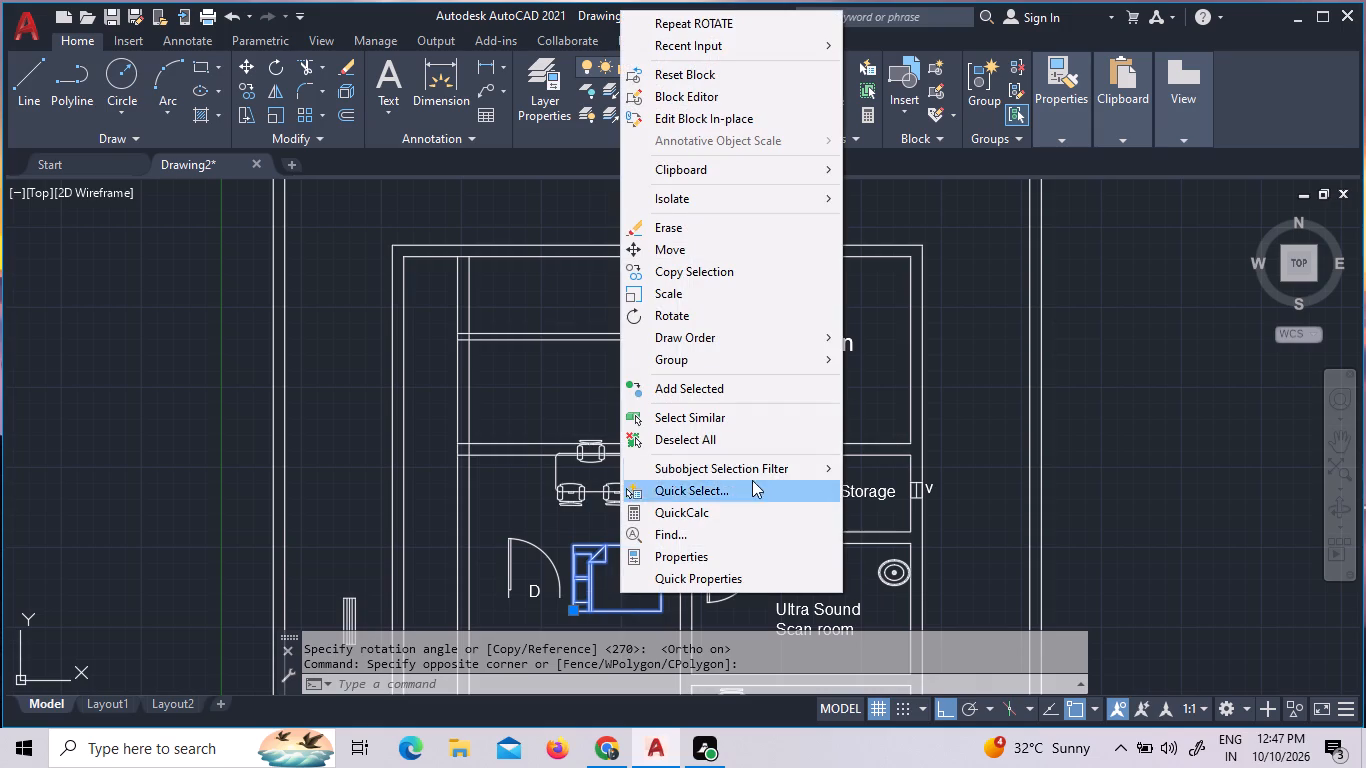
left_click(698, 289)
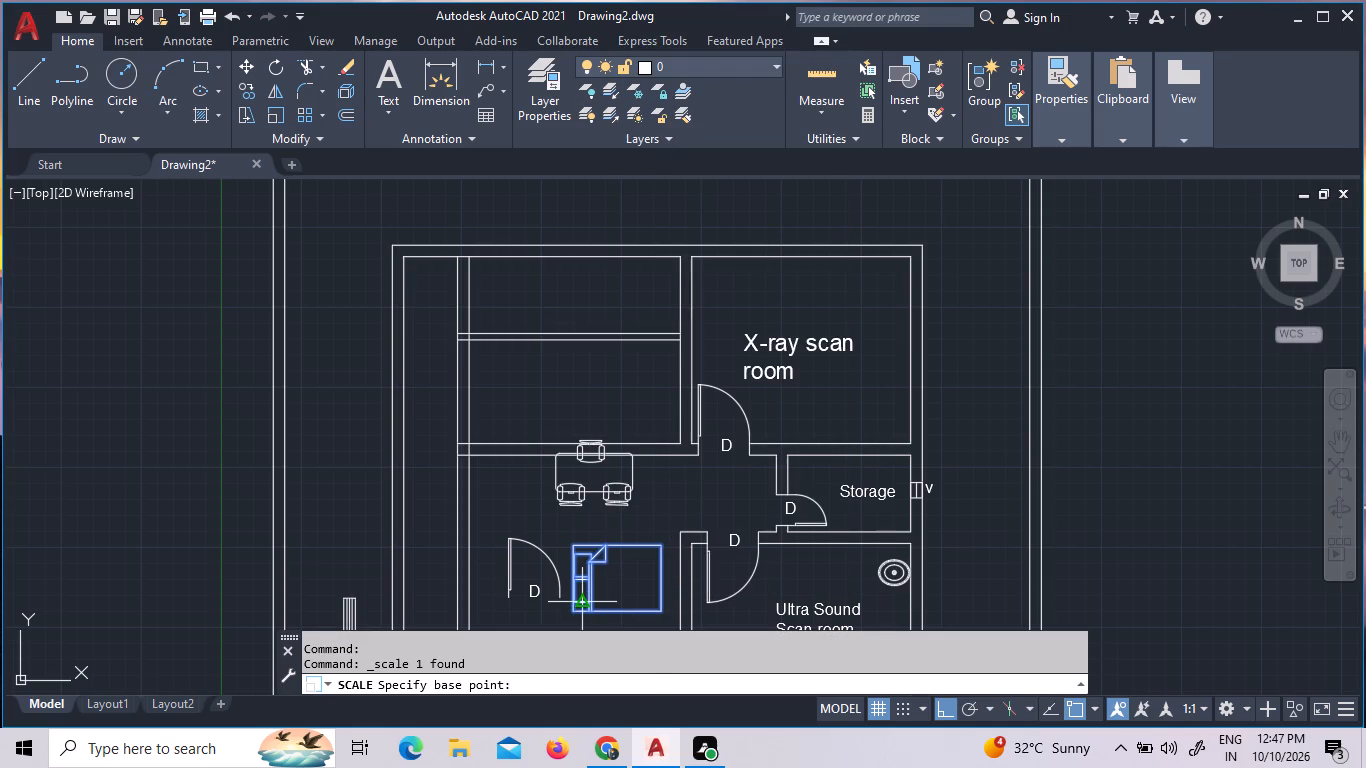
left_click(577, 615)
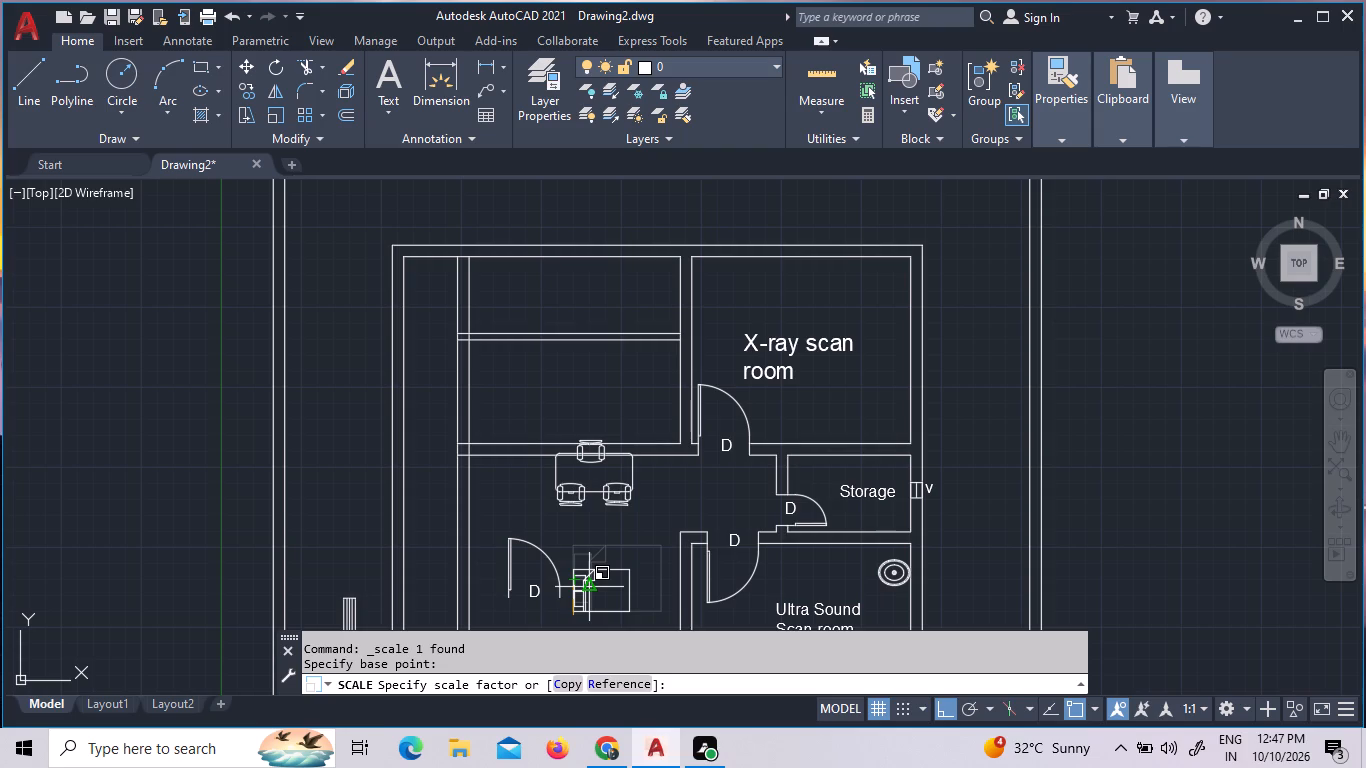
left_click(584, 592)
Move the reduced bed into the northwest corner of the southern room west of the X-ray scan room, with Ortho off.
left_click(652, 605)
left_click(617, 595)
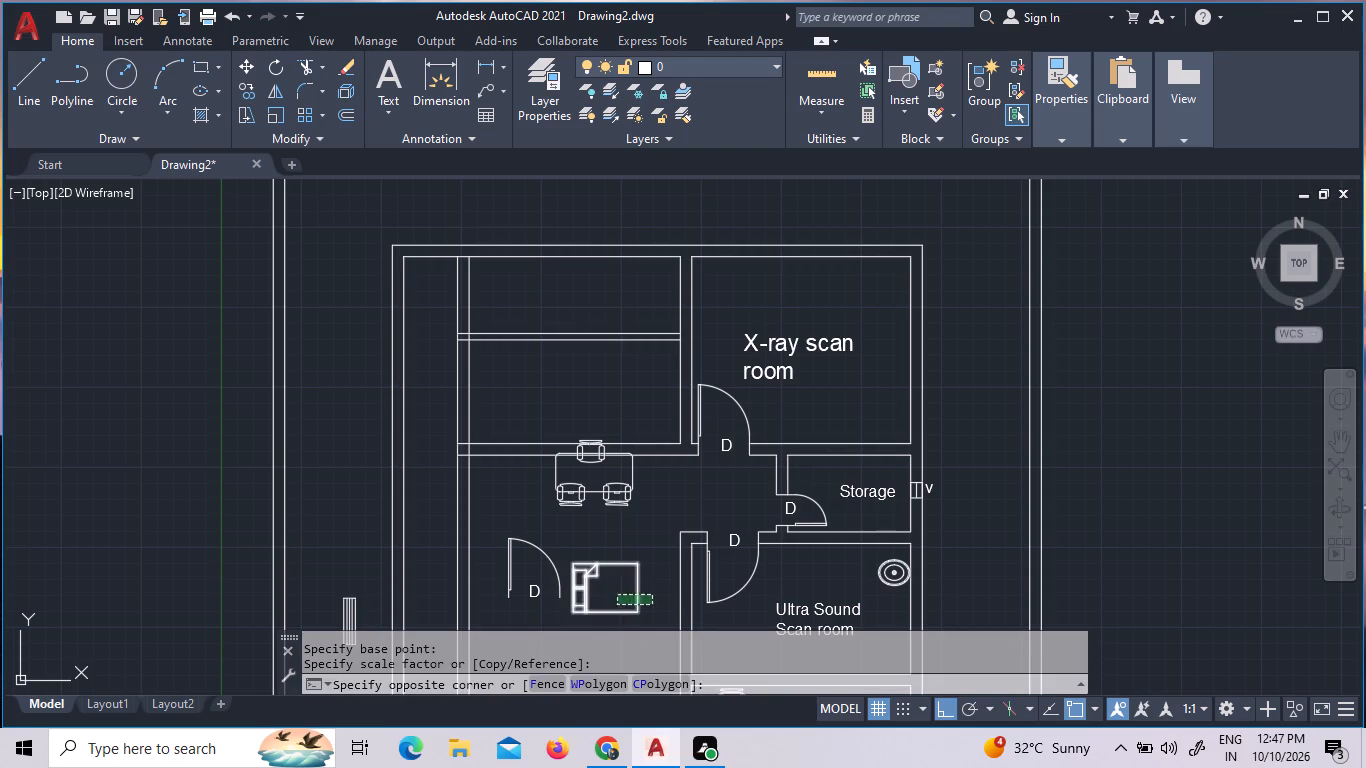
right_click(617, 595)
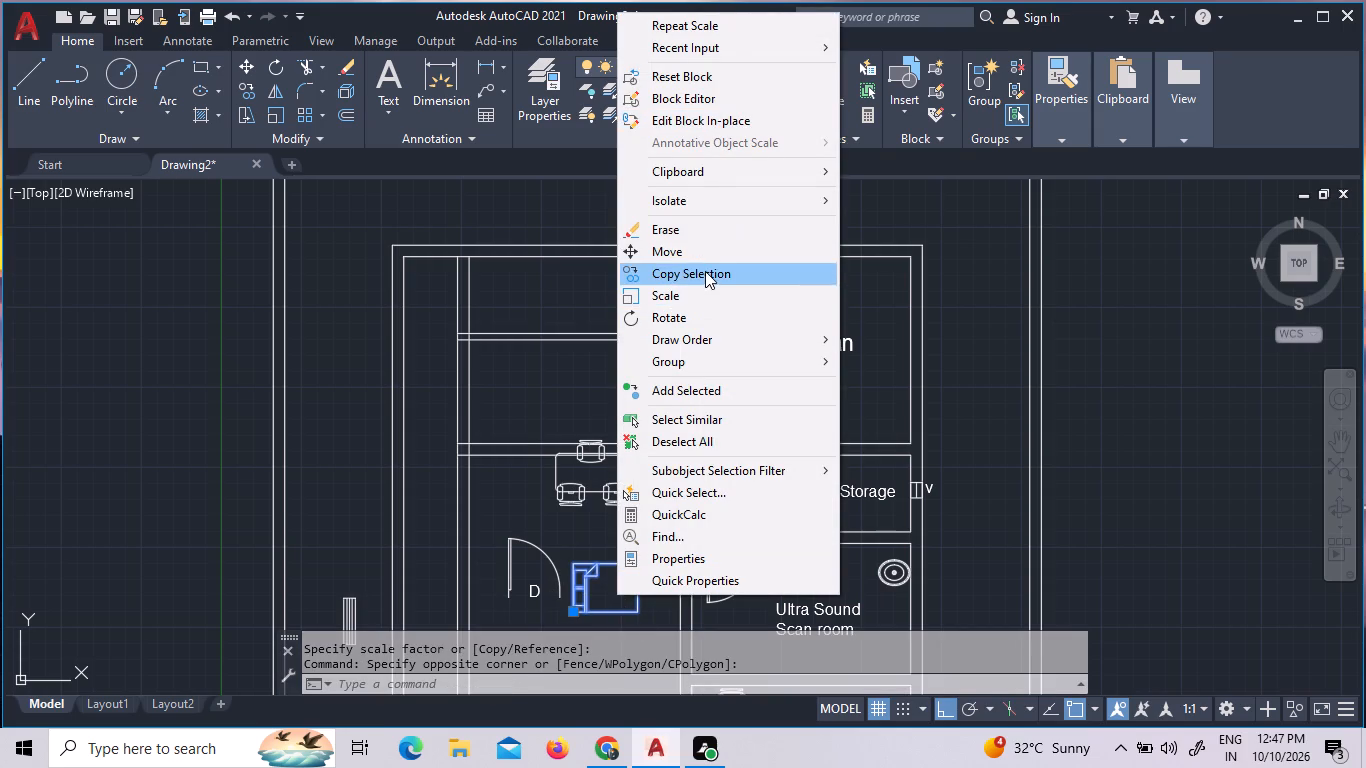
left_click(695, 256)
left_click(650, 585)
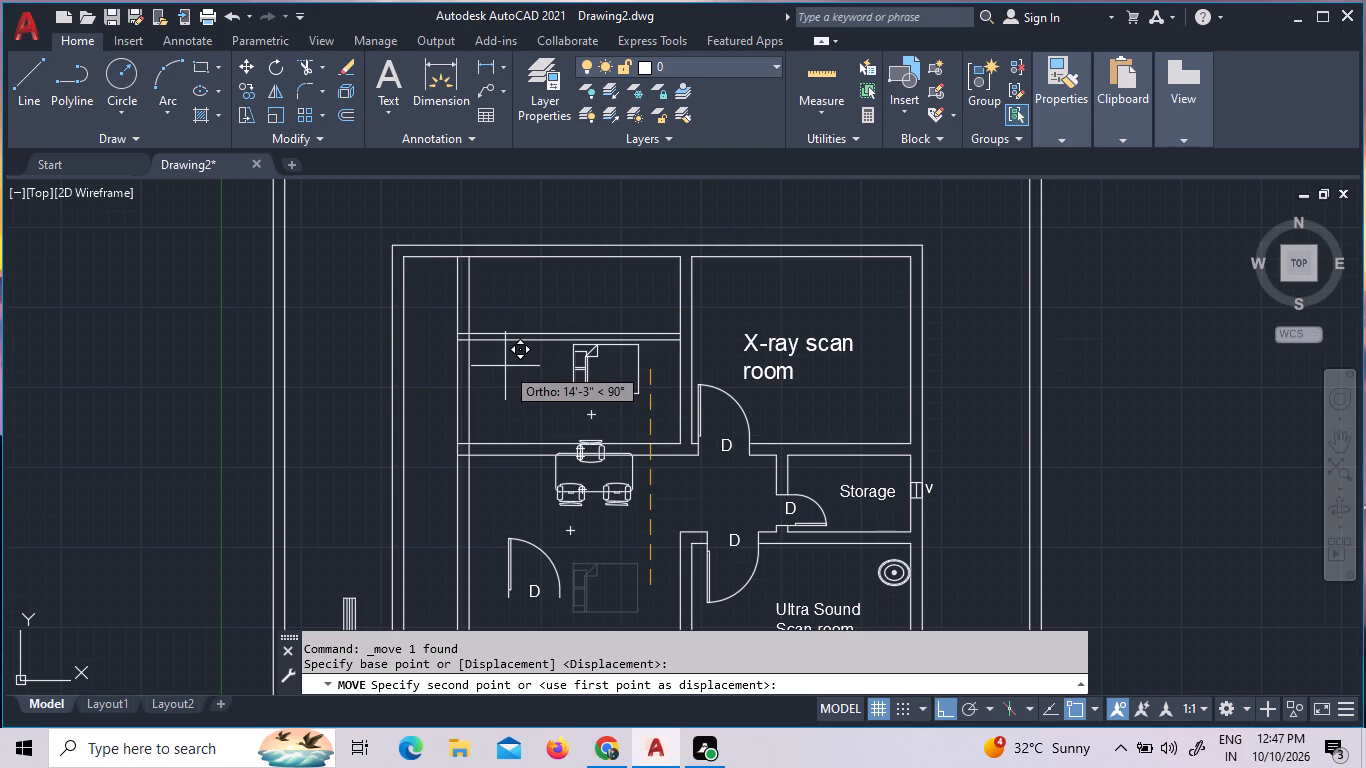
key("F8")
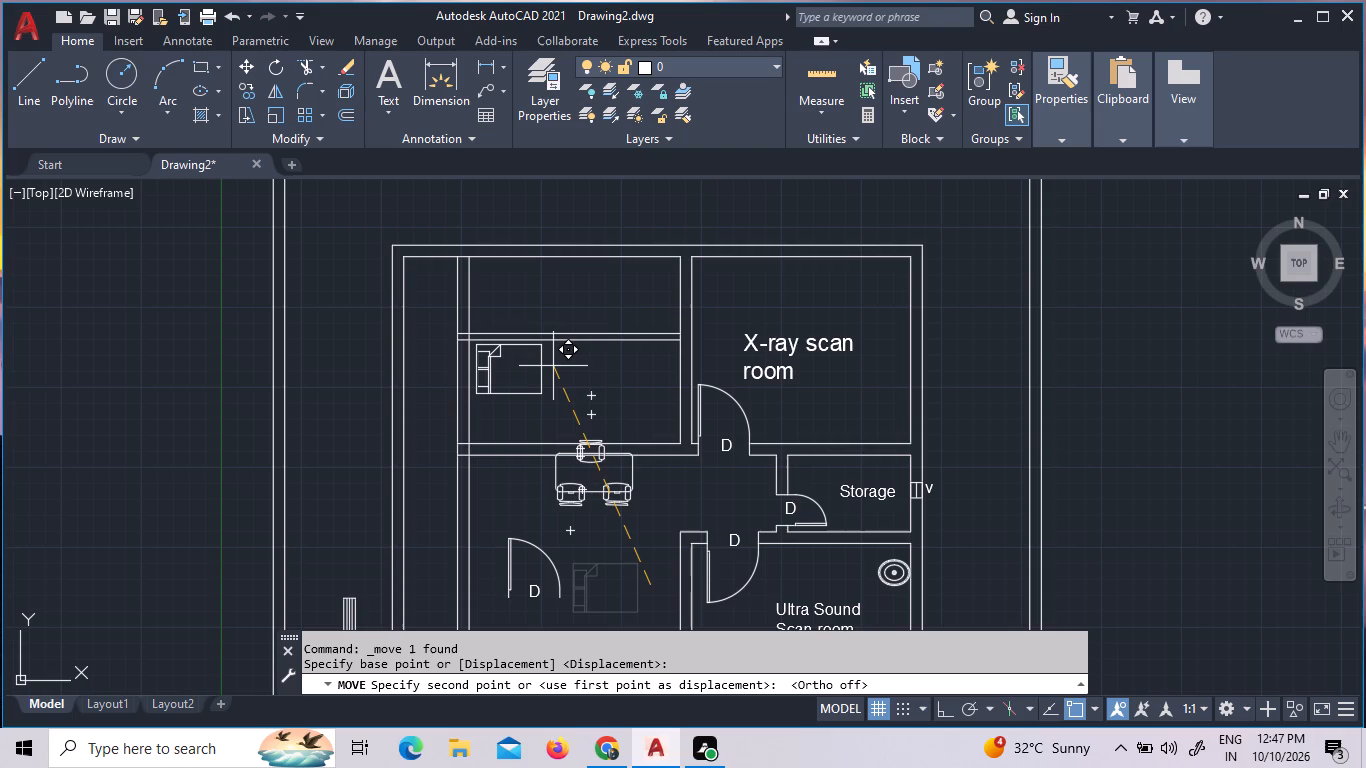
left_click(560, 366)
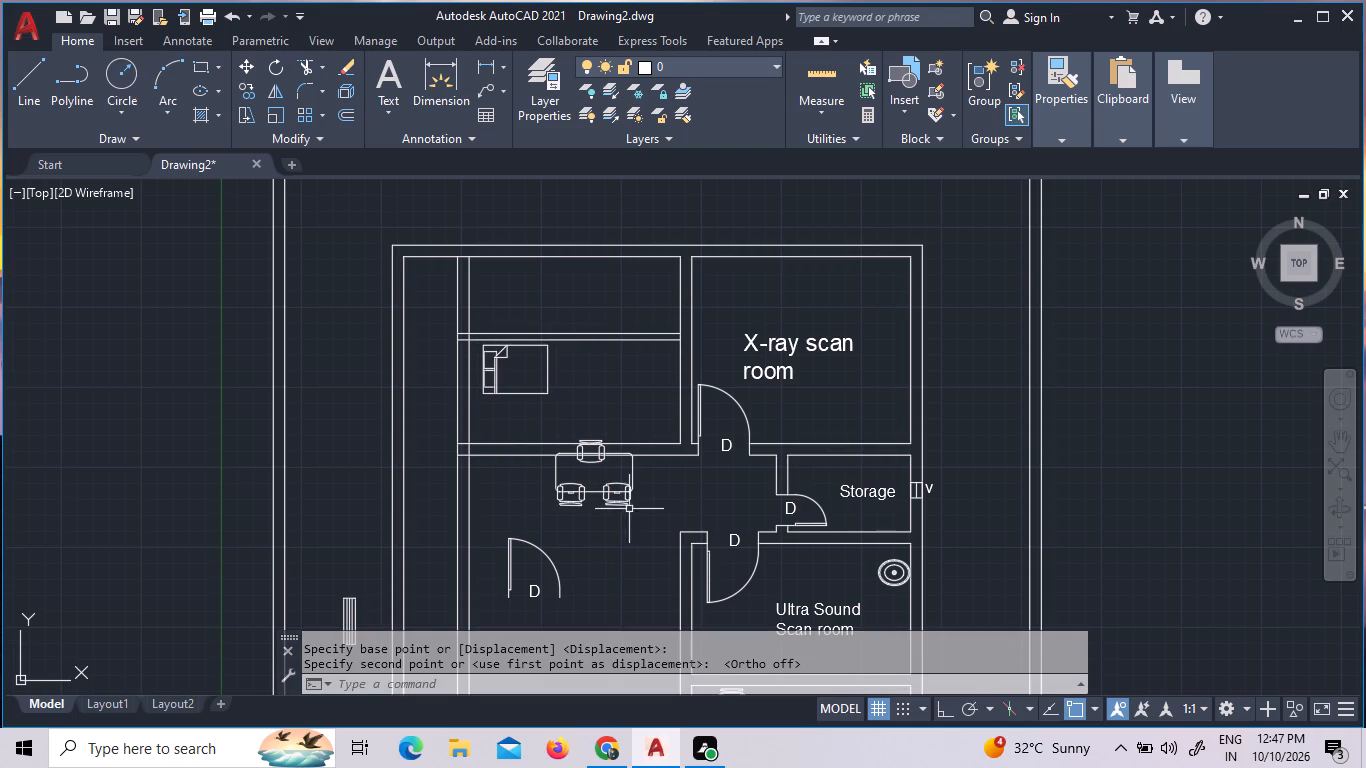
Rotate the desk and its three chairs about 180° around the north chair, into the room west of the X-ray scan room.
left_click(655, 508)
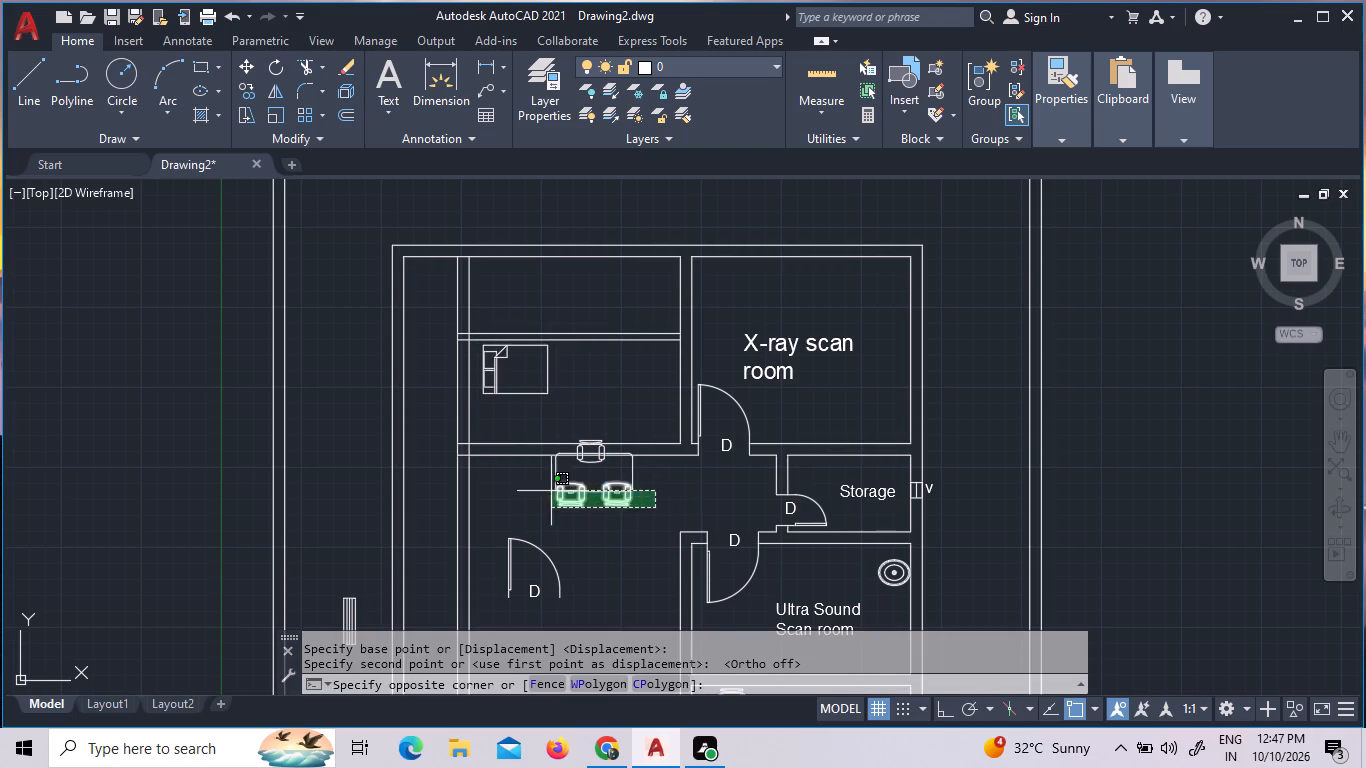
left_click(518, 471)
left_click(601, 441)
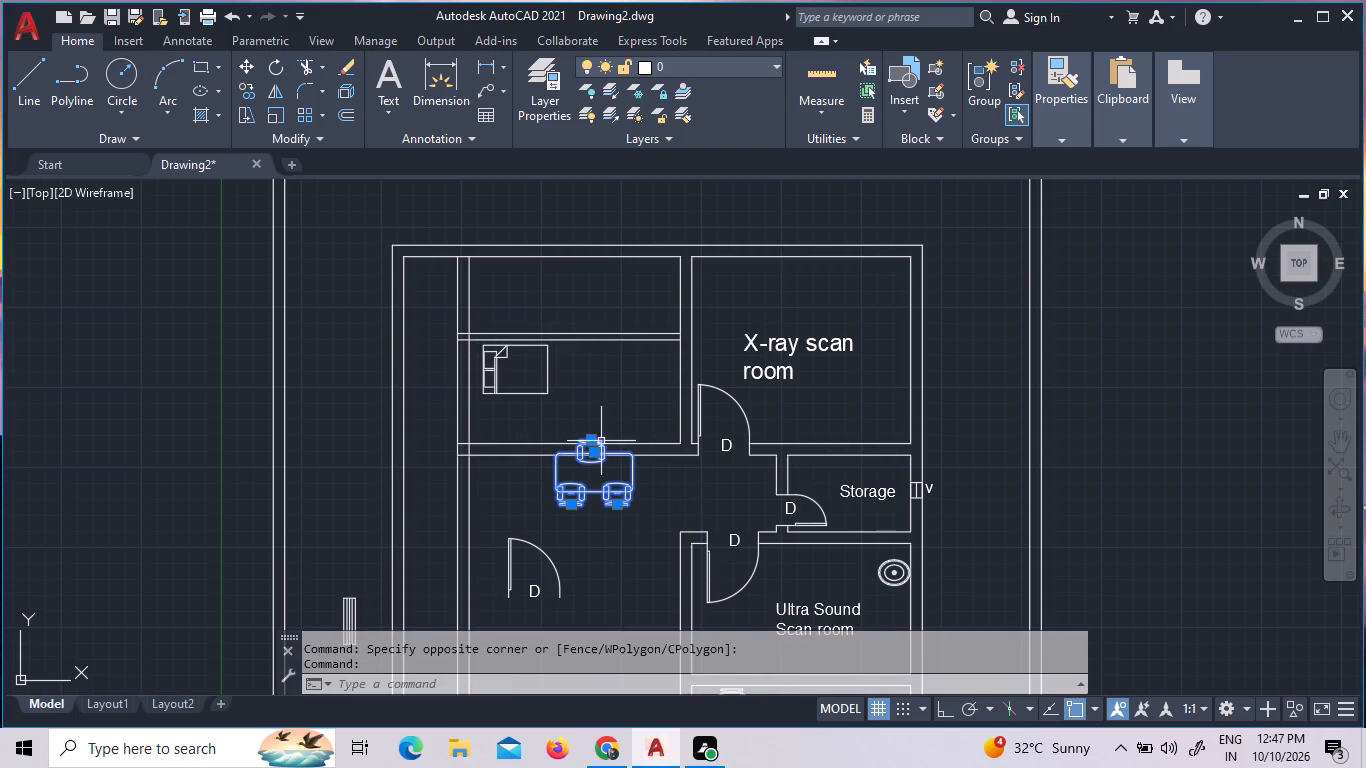
right_click(633, 413)
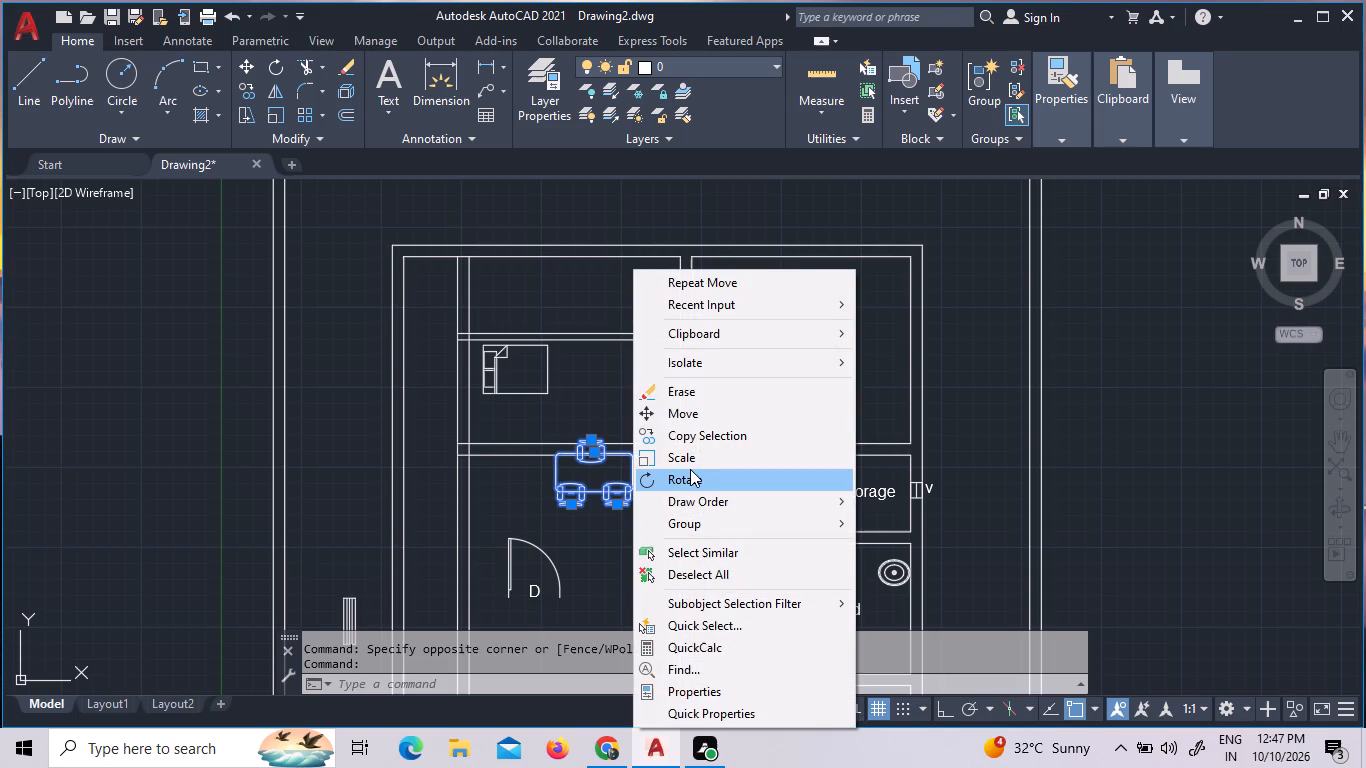
left_click(690, 469)
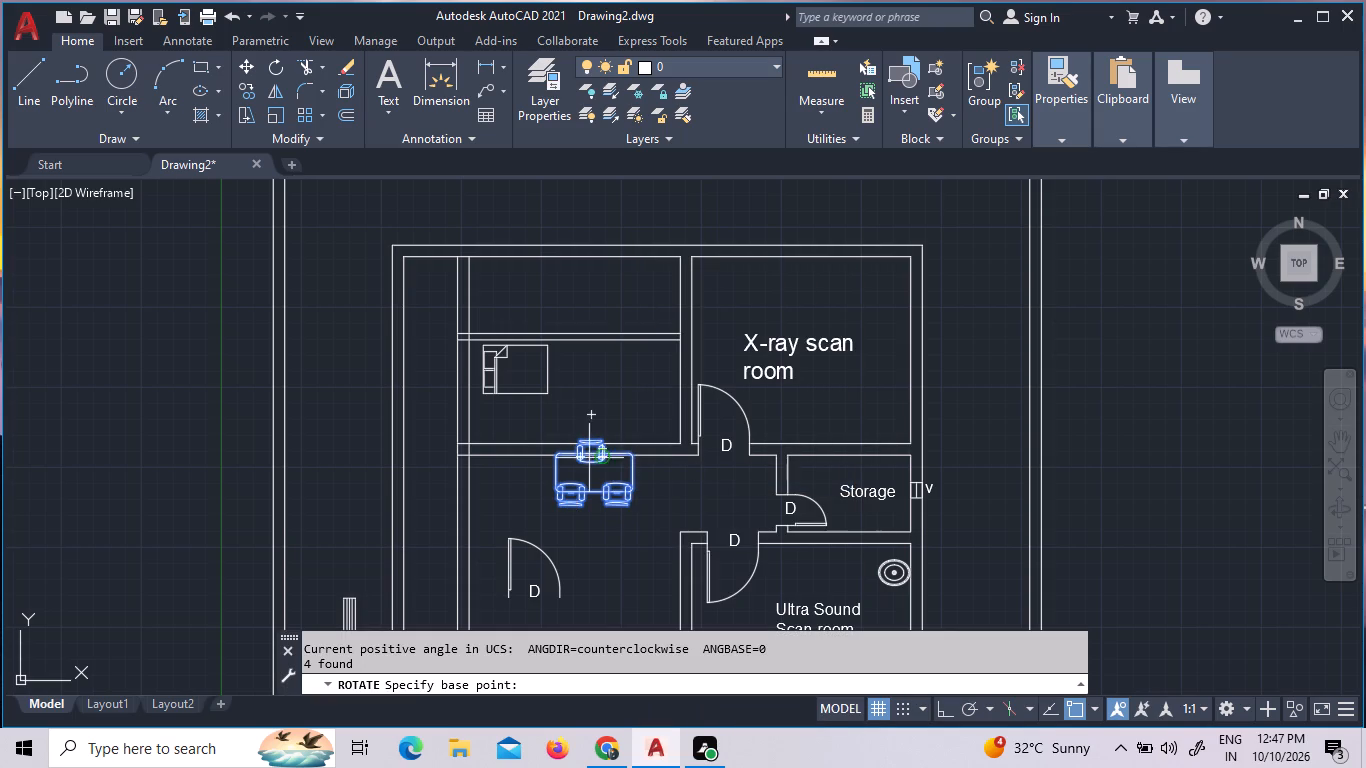
left_click(593, 440)
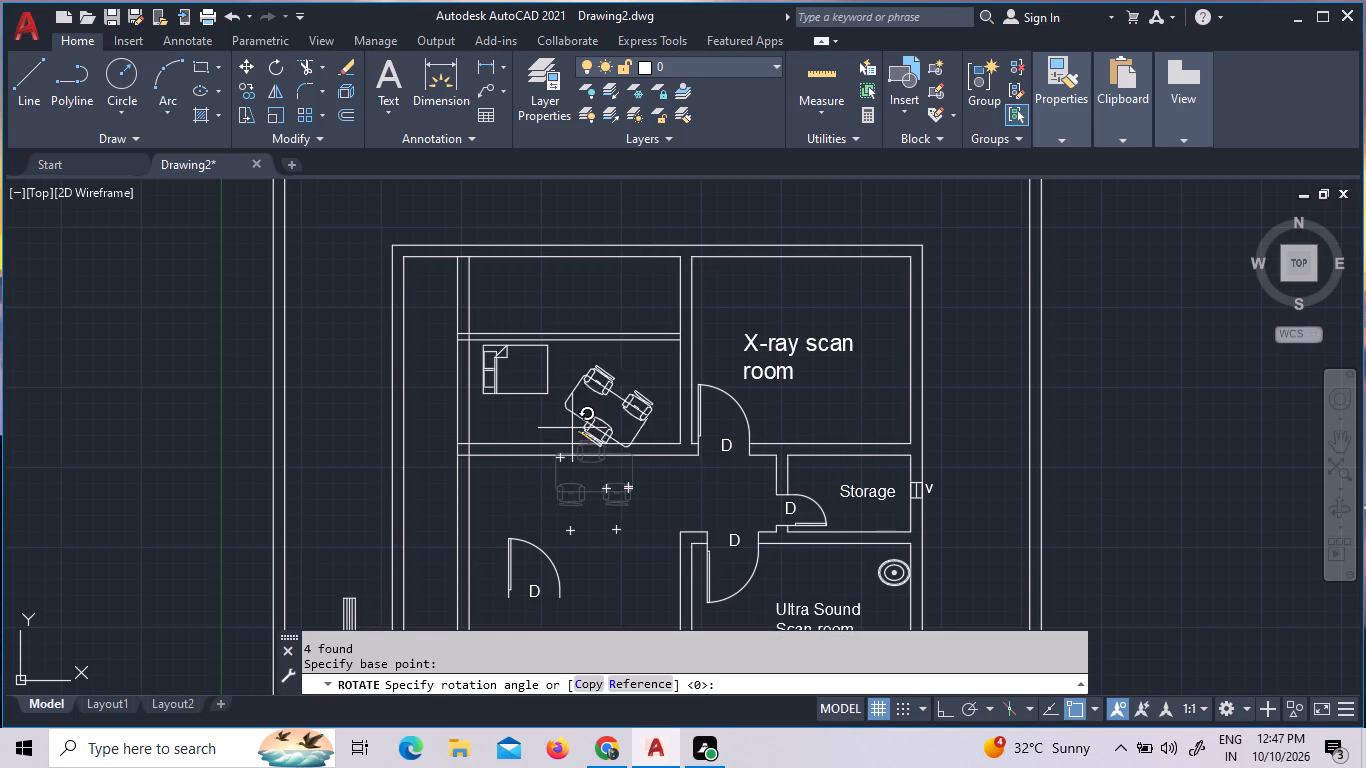
left_click(586, 442)
left_click(636, 441)
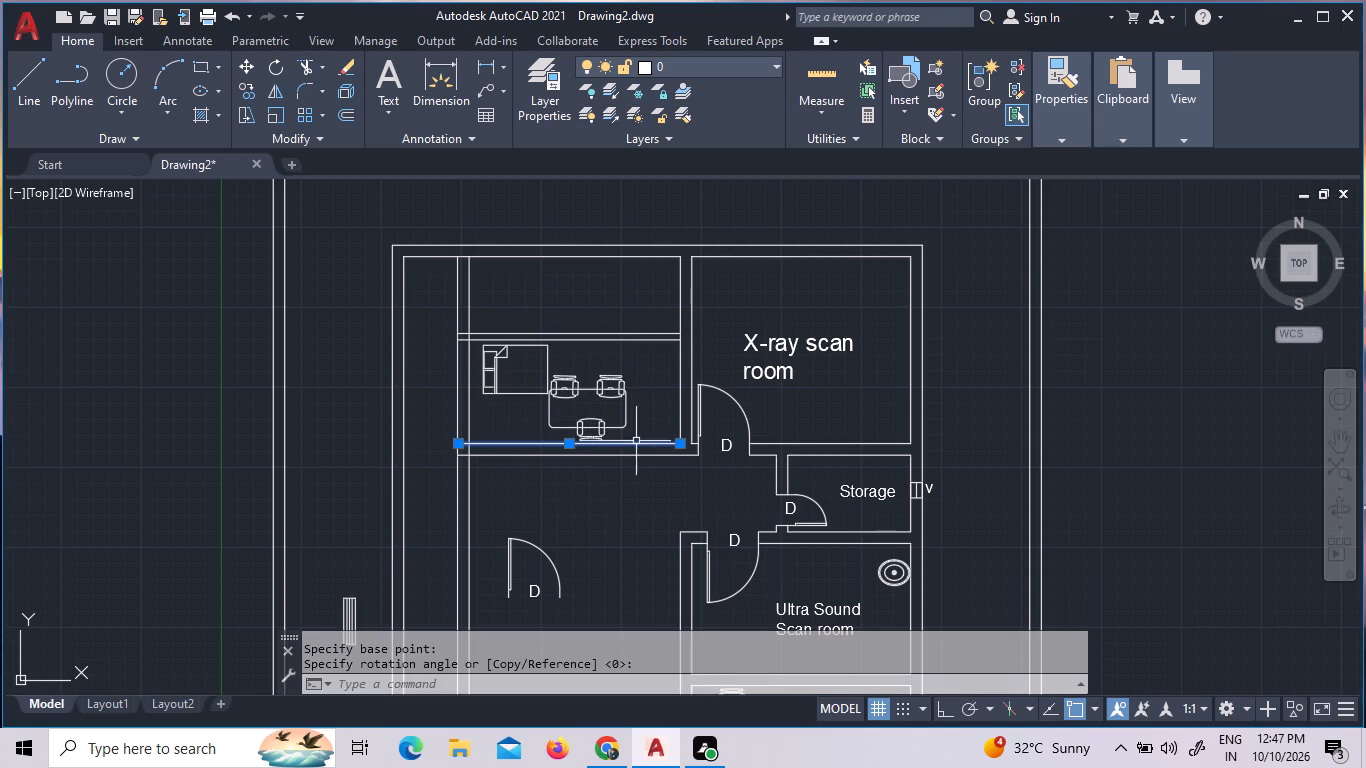
key("Escape")
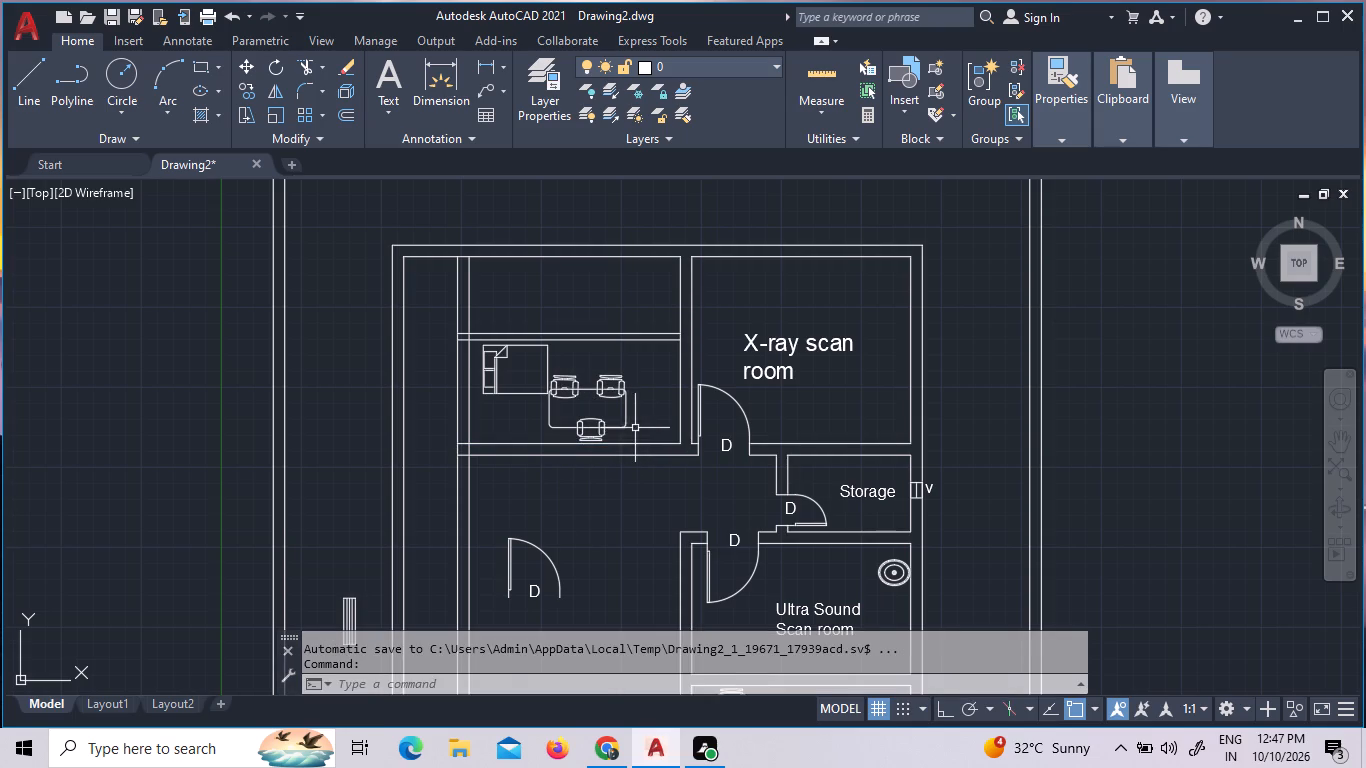
Move the desk and its three chairs east, beside the east wall of the room with the bed.
left_click(635, 437)
left_click(565, 394)
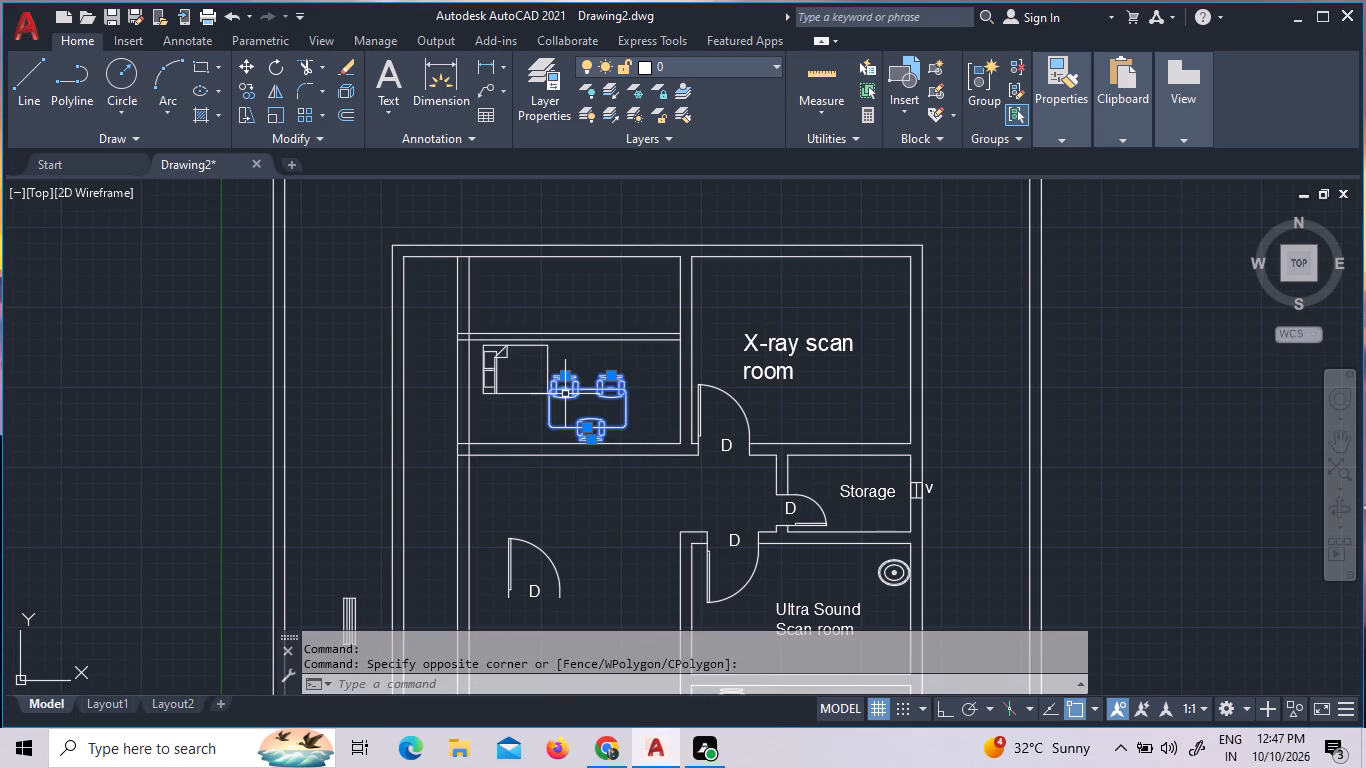
right_click(565, 394)
double_click(597, 418)
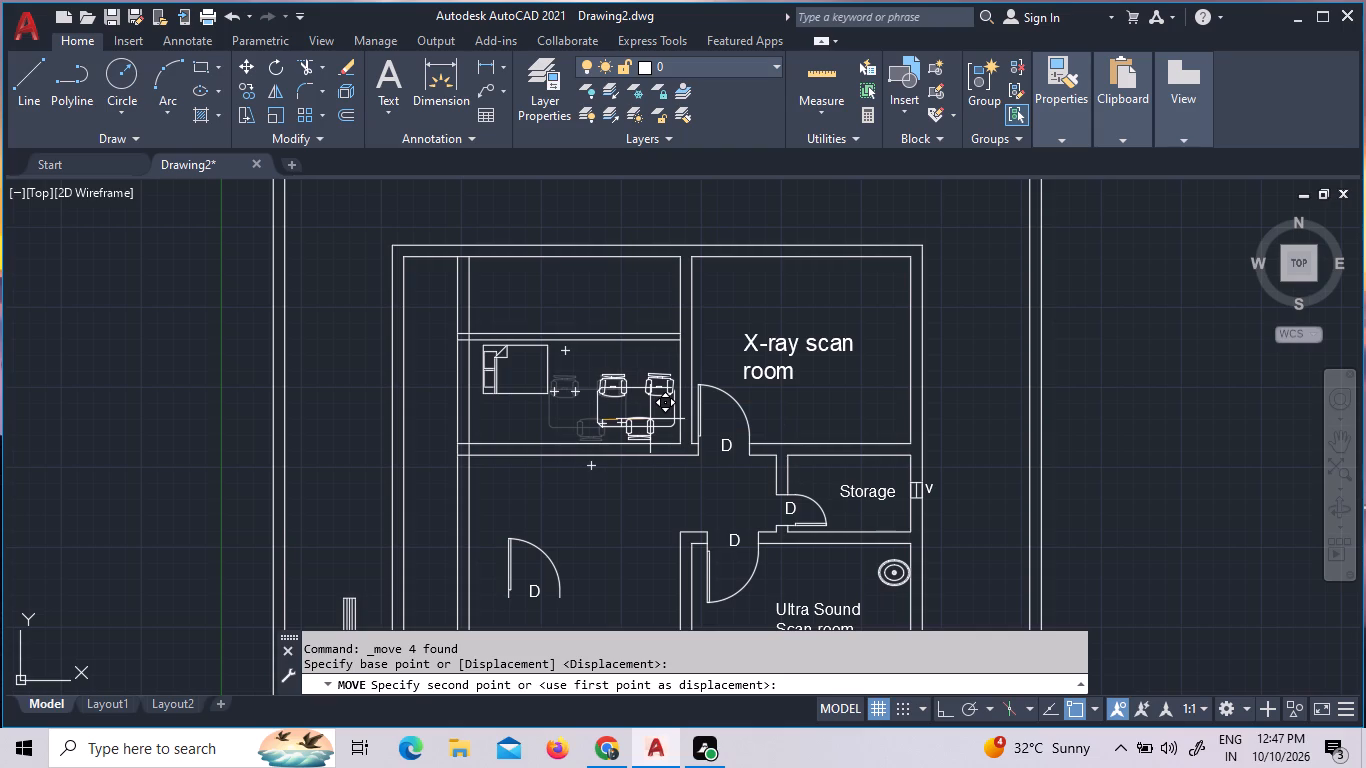
left_click(650, 419)
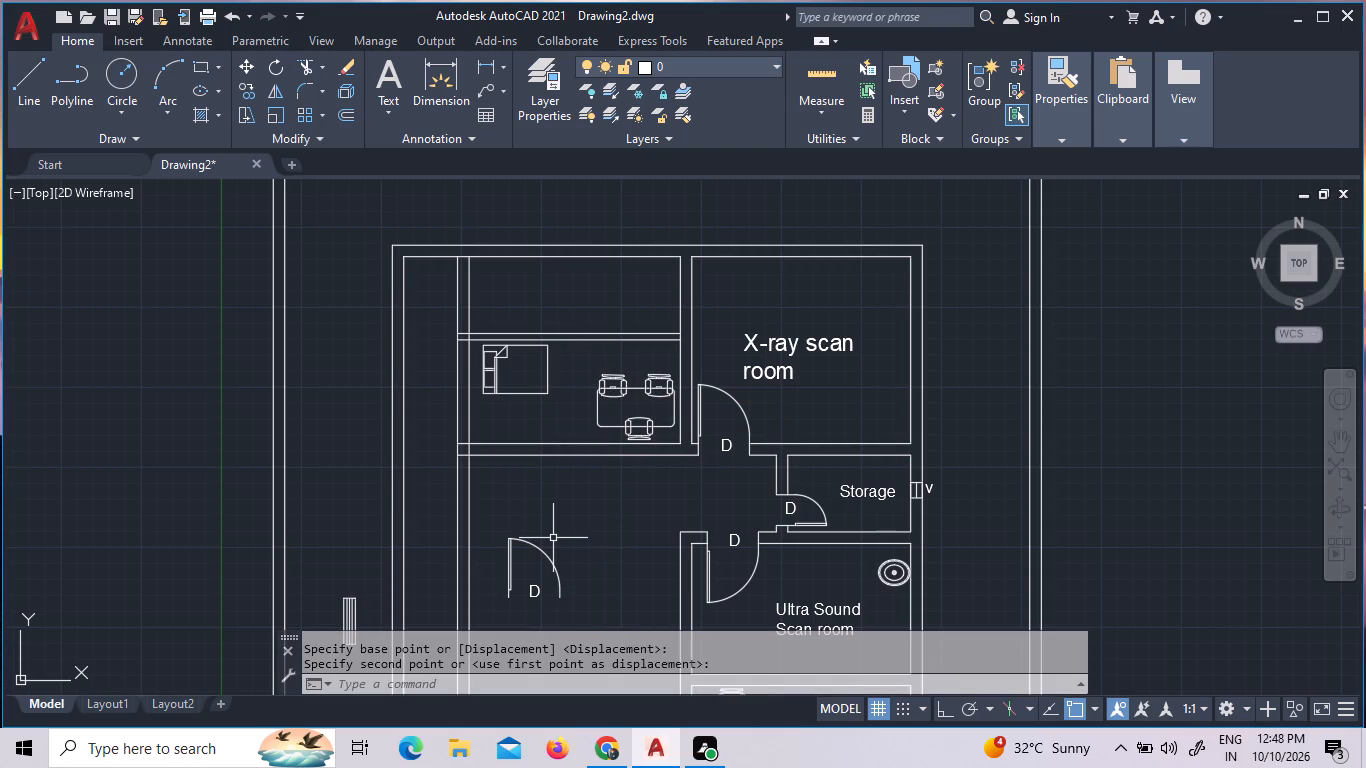
key("Escape")
Trim the overlapping lines where both partitions west of the X-ray scan room meet the corridor-side west wall.
type("TR")
key("space")
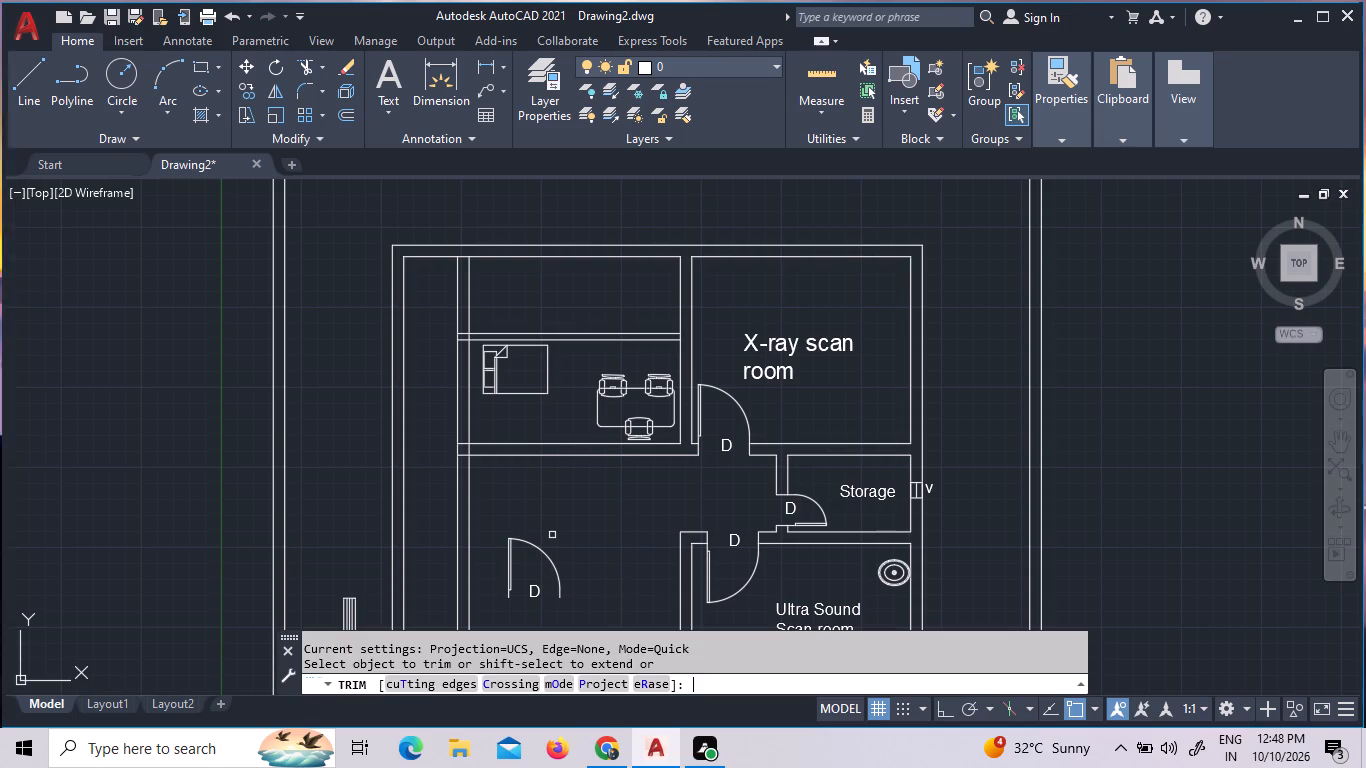
left_click(463, 334)
left_click(463, 338)
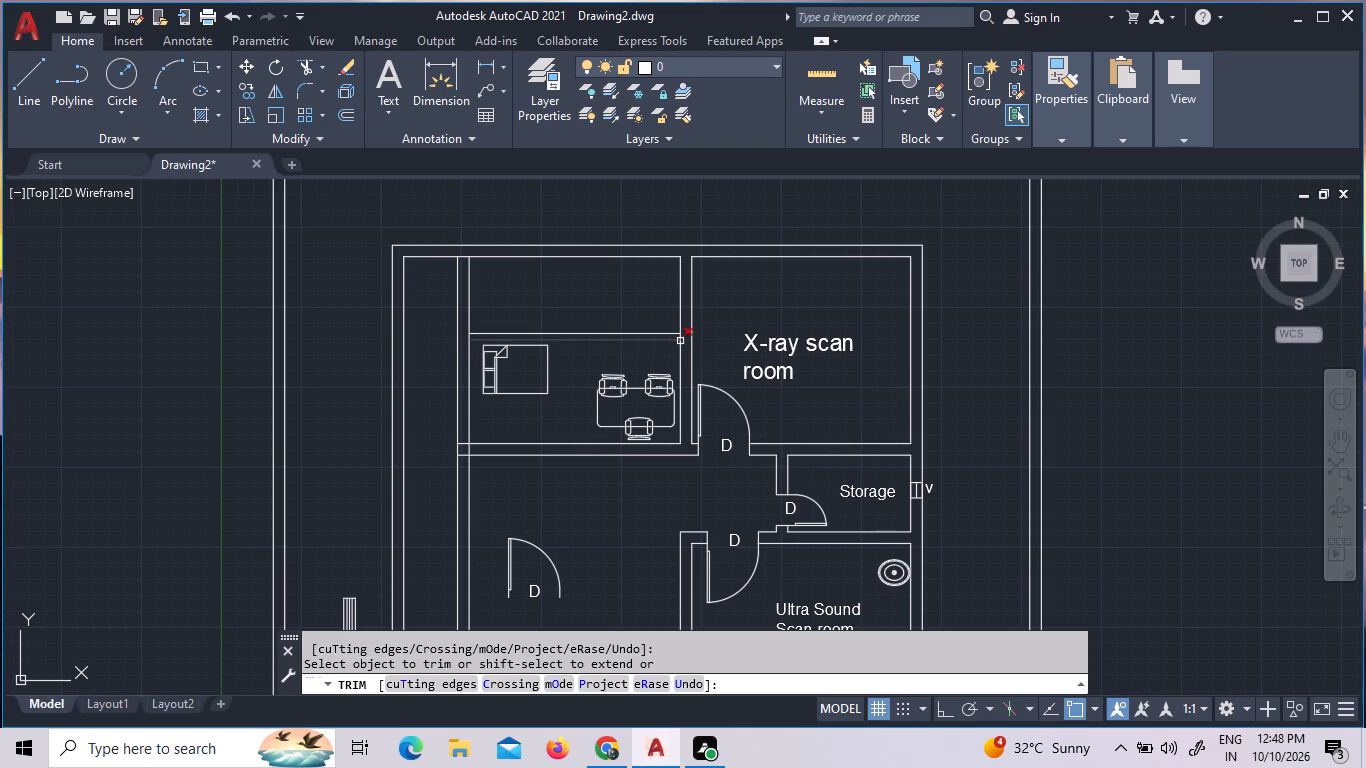
left_click(464, 455)
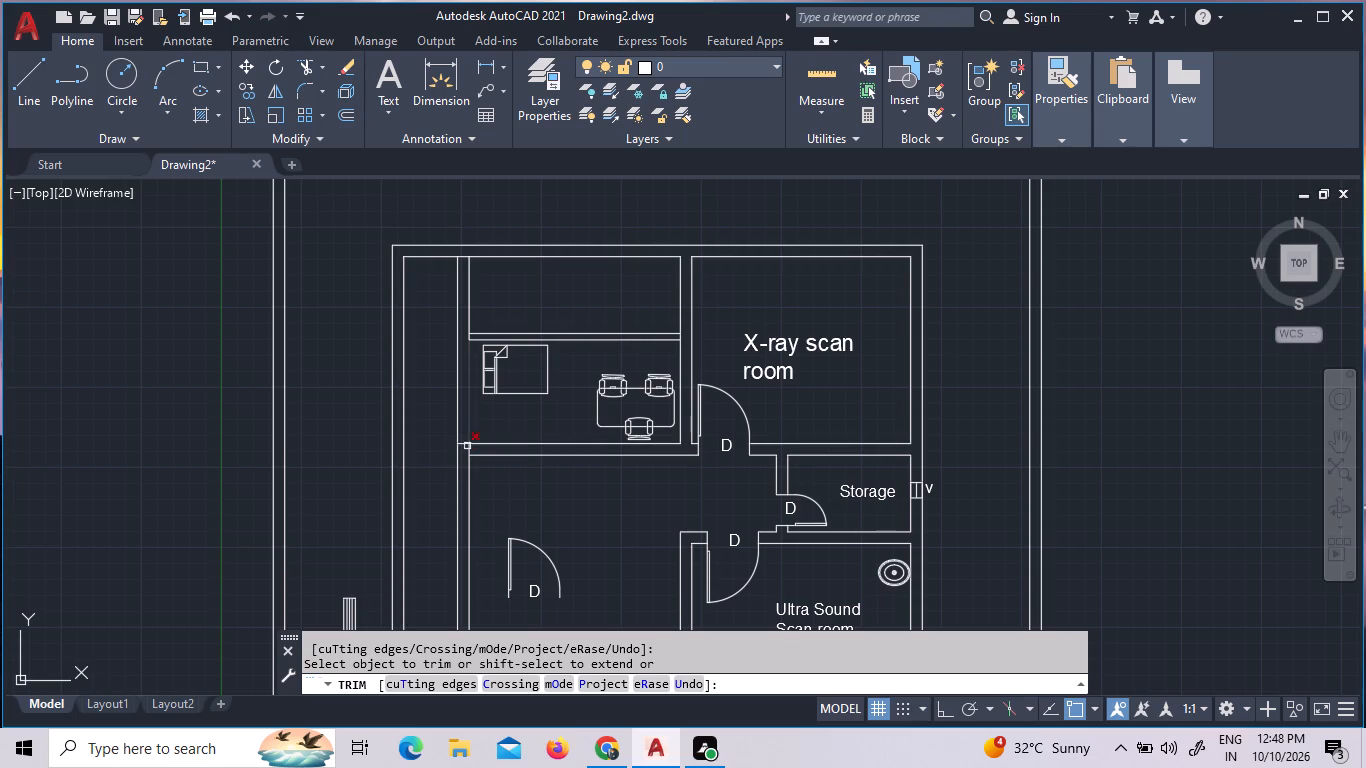
left_click(465, 443)
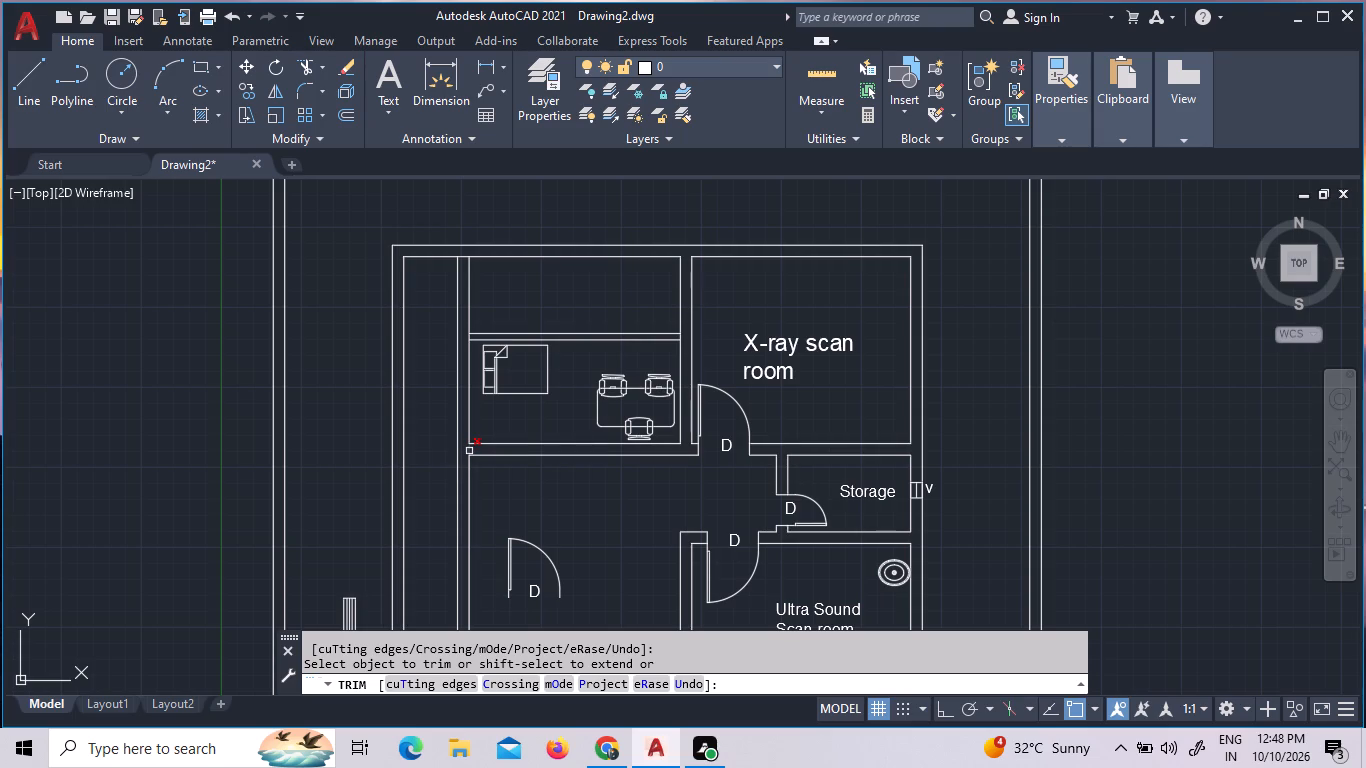
left_click(471, 451)
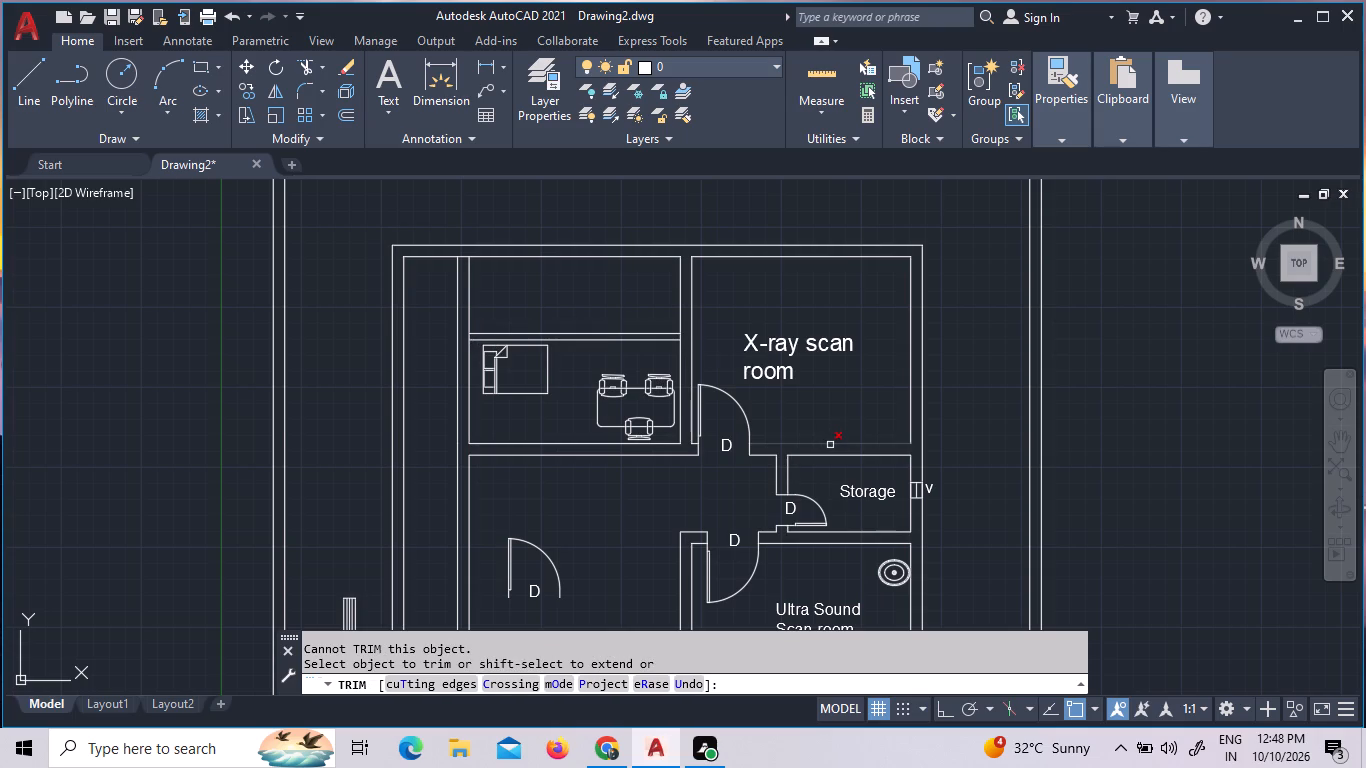
key("Escape")
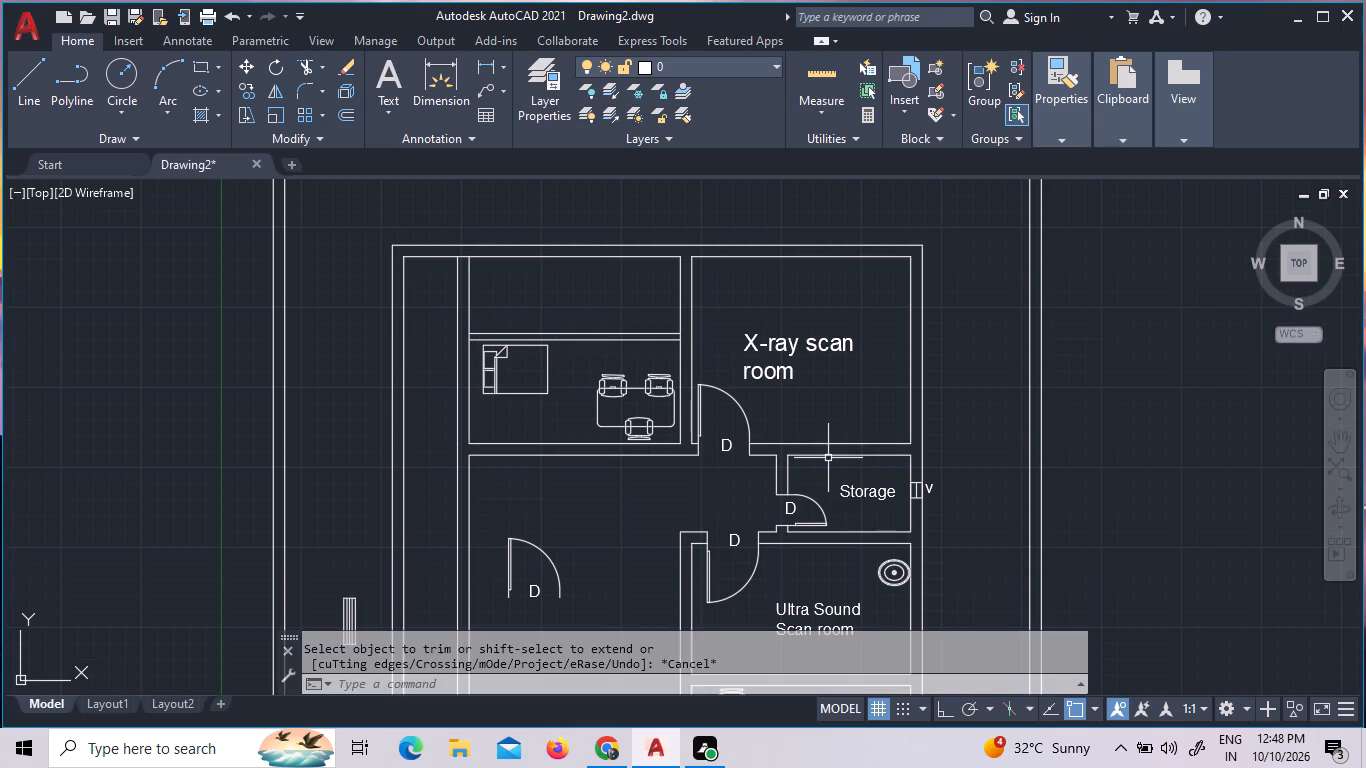
Draw a short line closing the west end of the furnished room's south wall, between its two wall faces.
key("l")
key("Return")
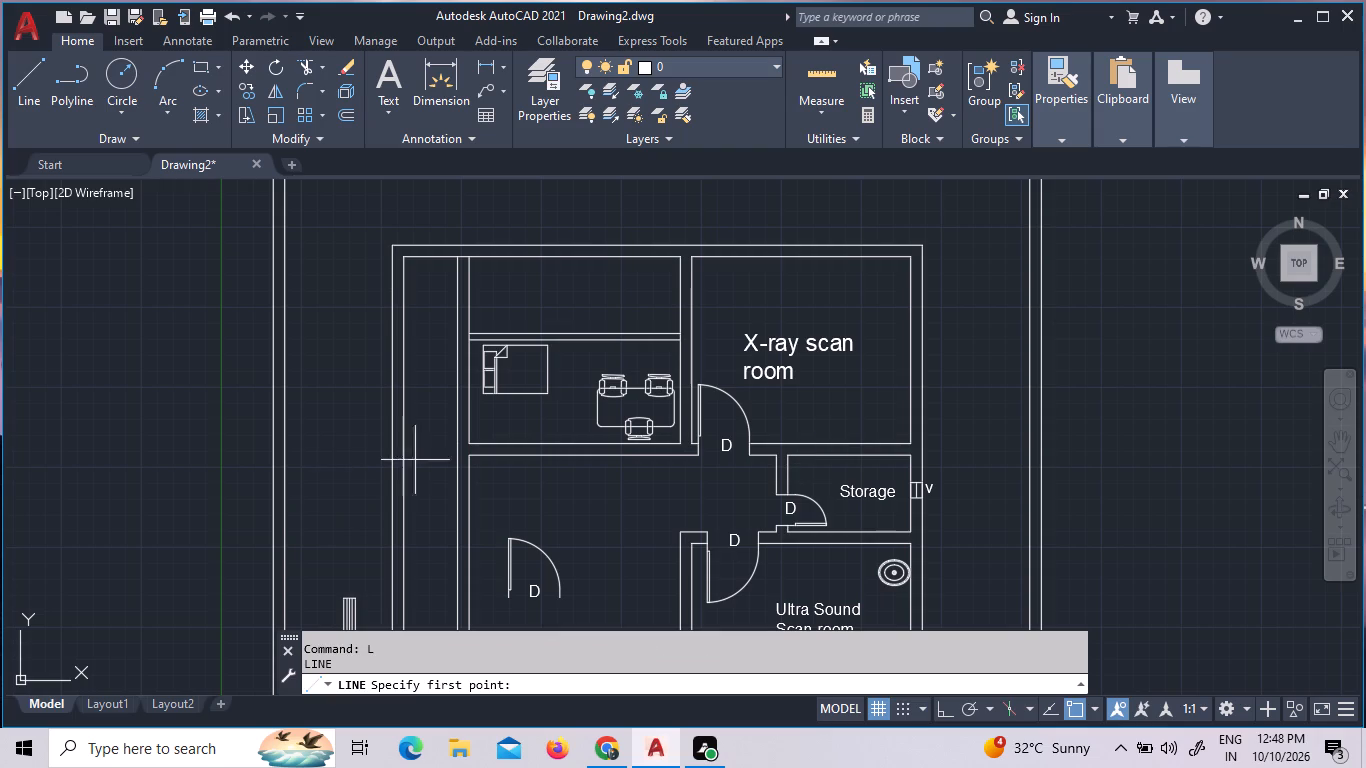
left_click(468, 456)
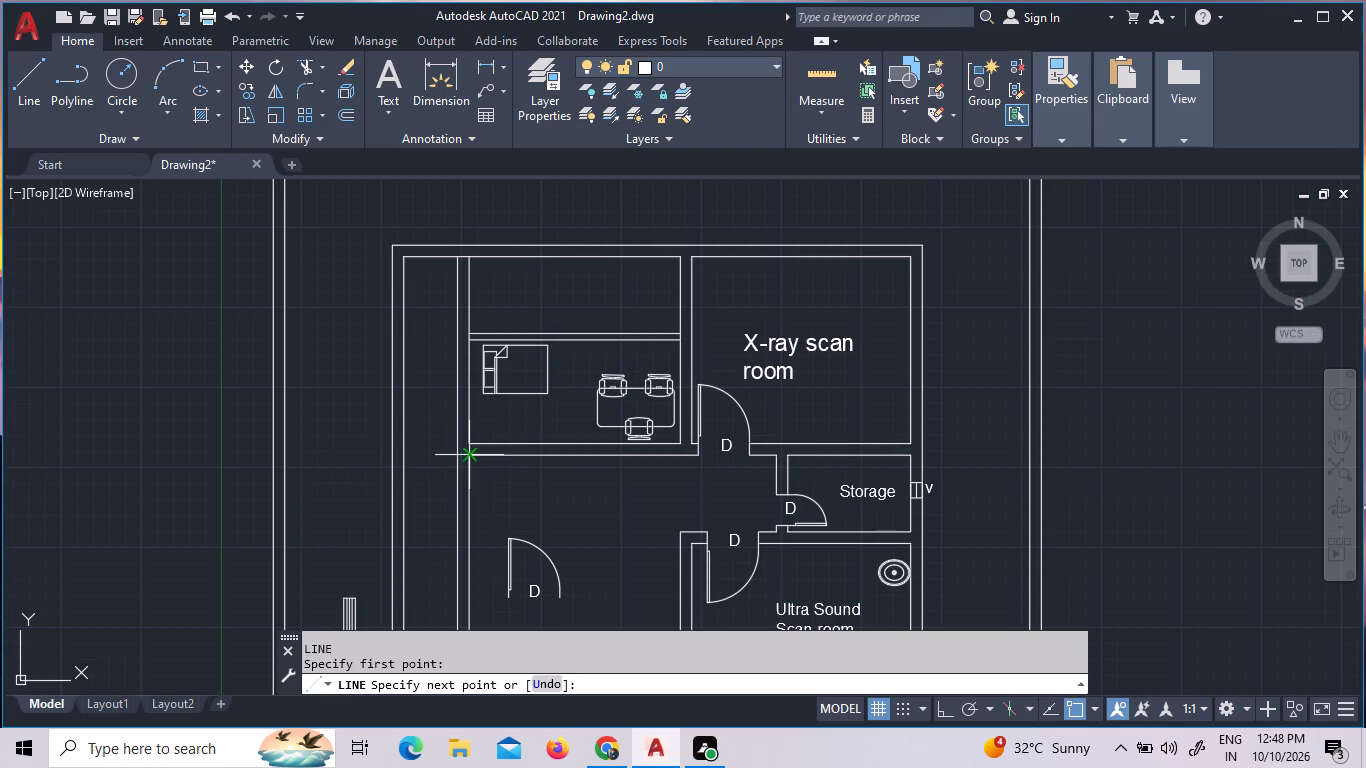
left_click(469, 439)
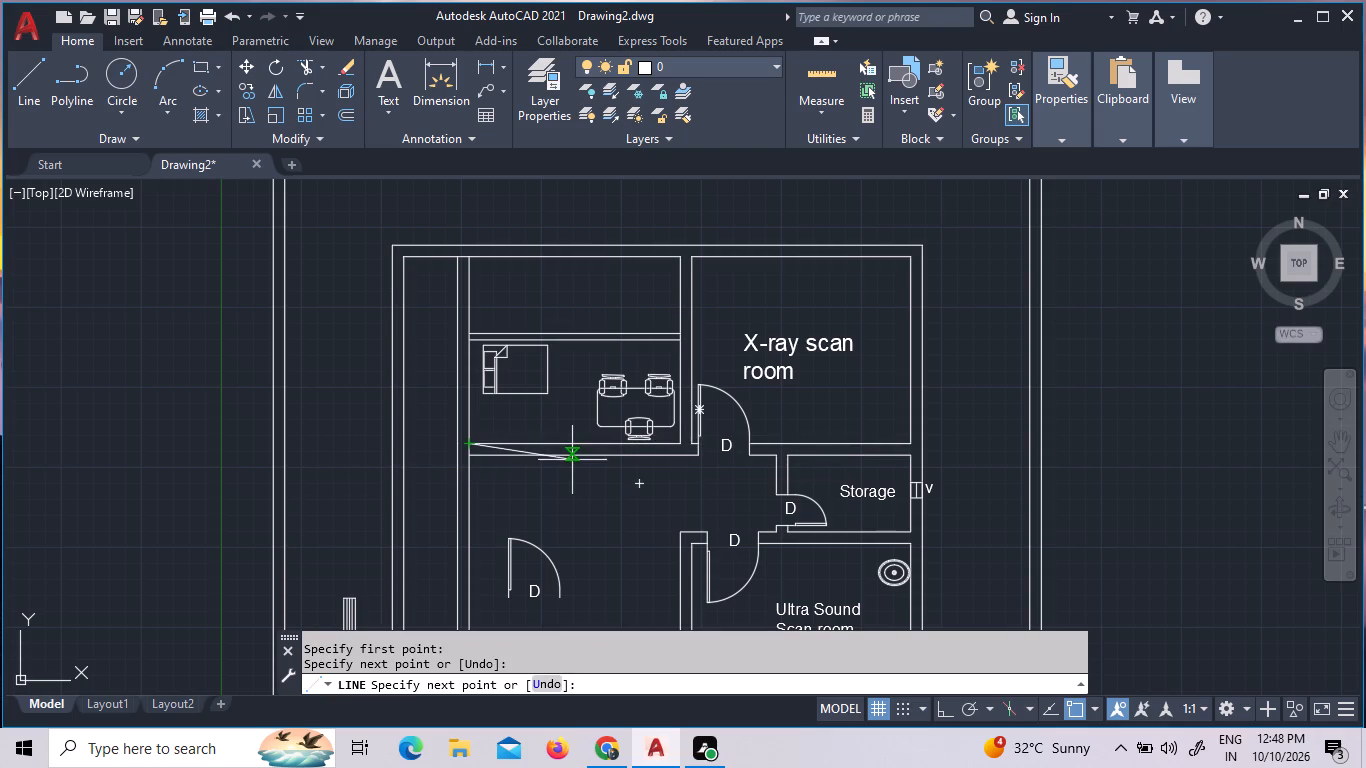
key("Escape")
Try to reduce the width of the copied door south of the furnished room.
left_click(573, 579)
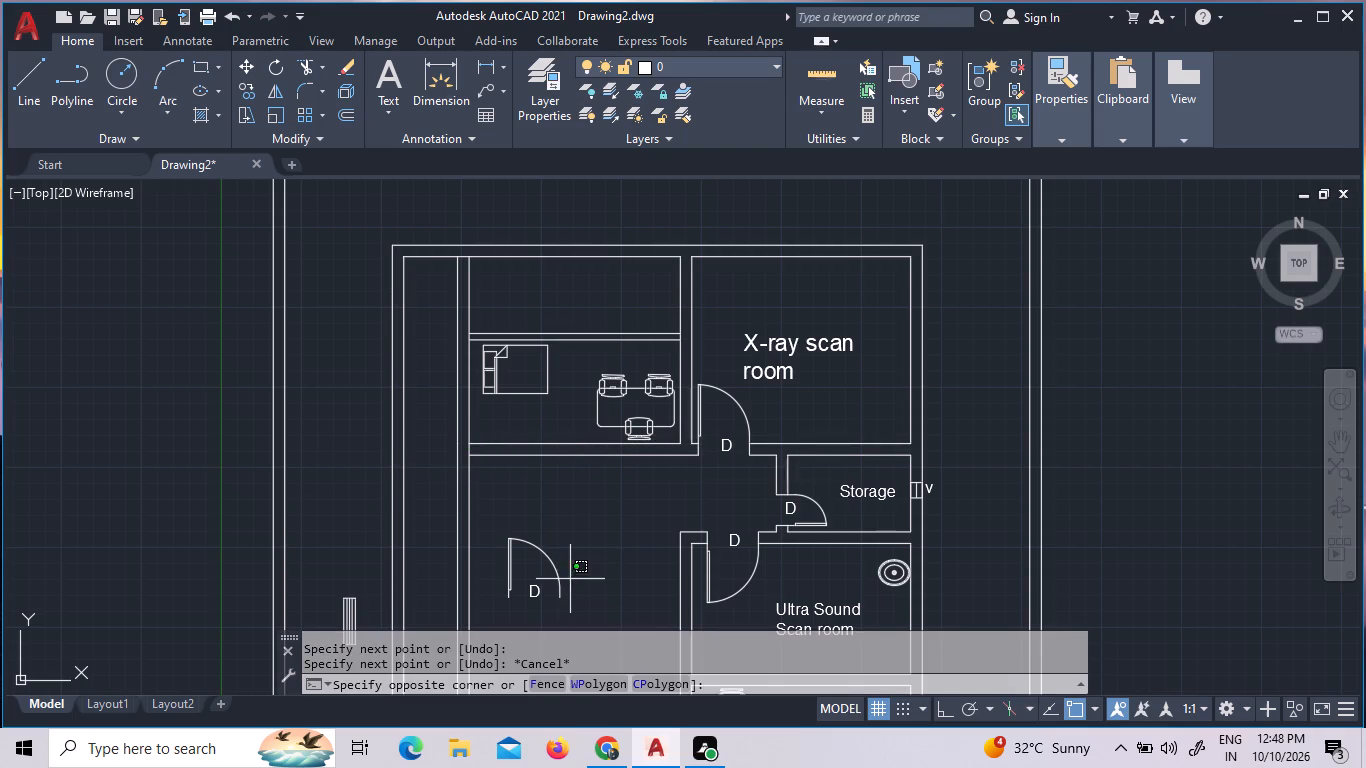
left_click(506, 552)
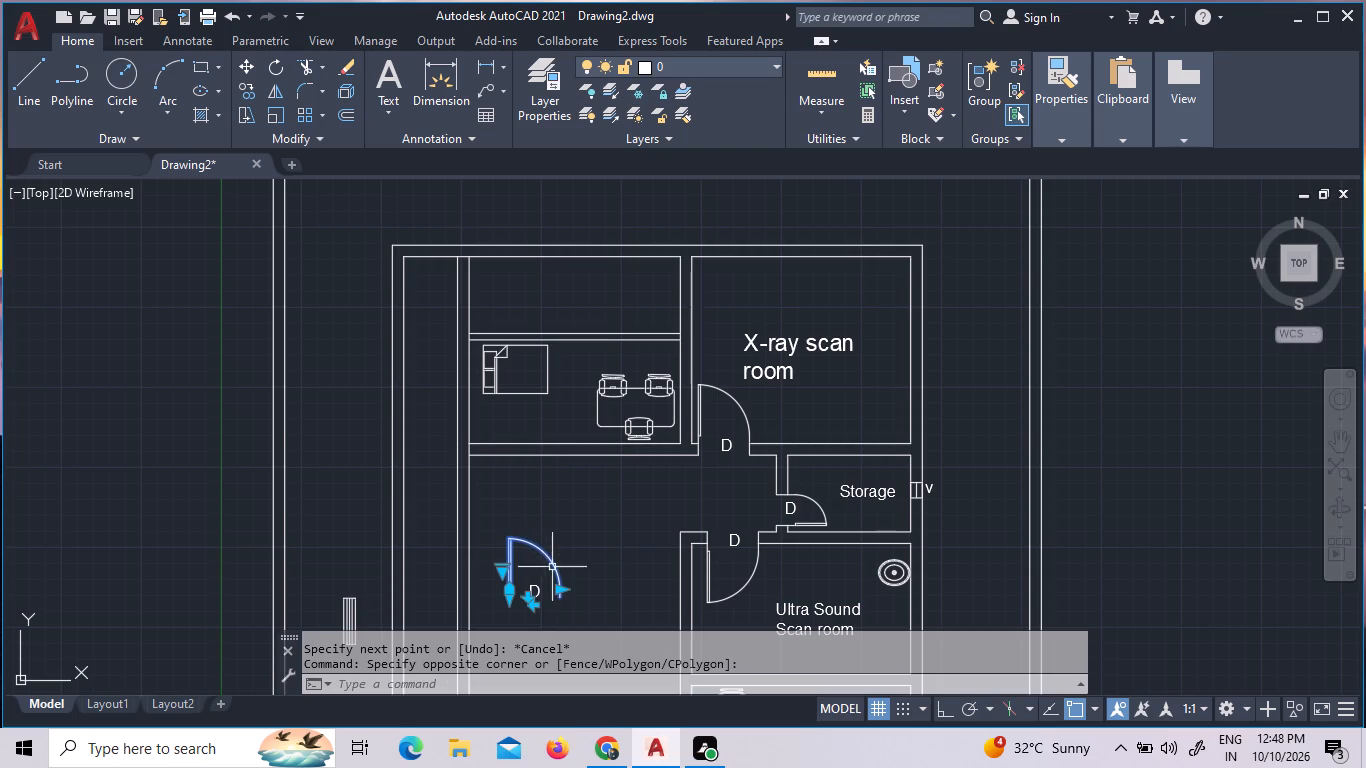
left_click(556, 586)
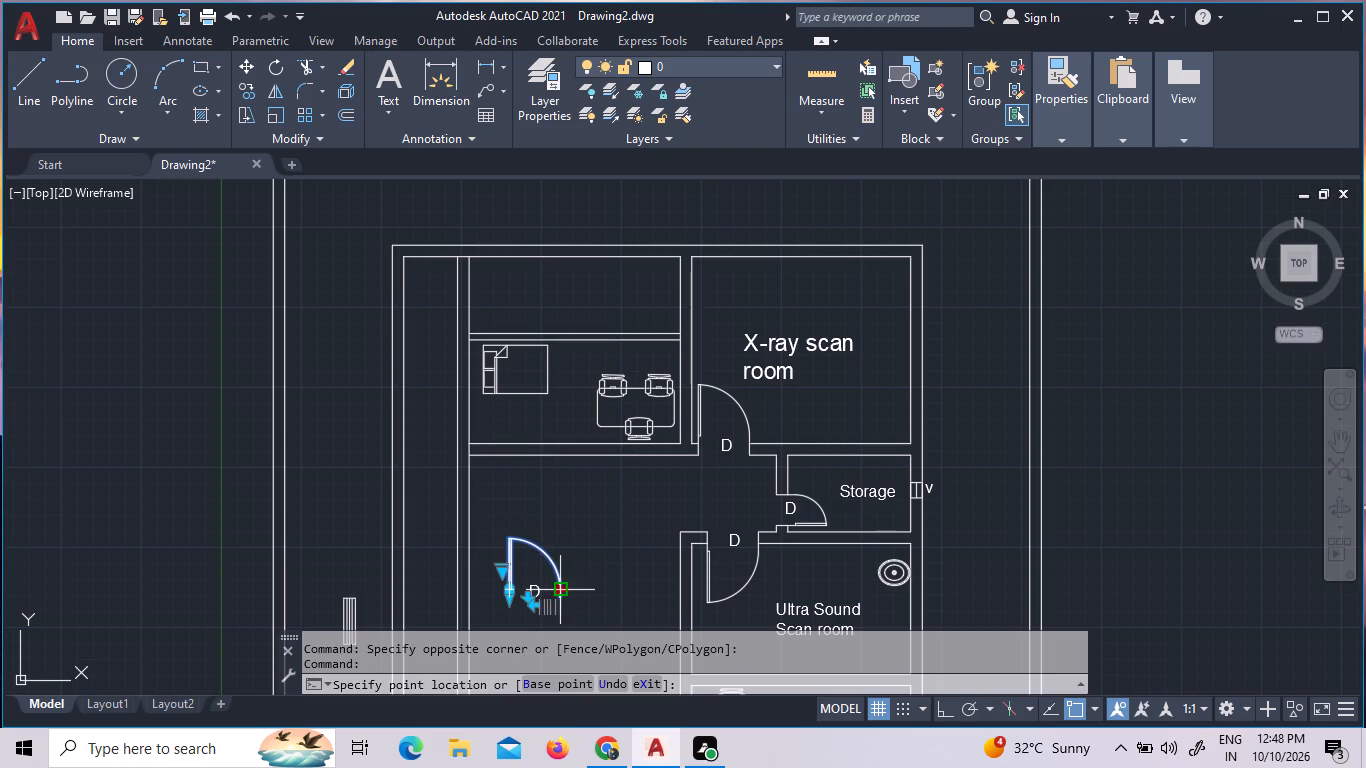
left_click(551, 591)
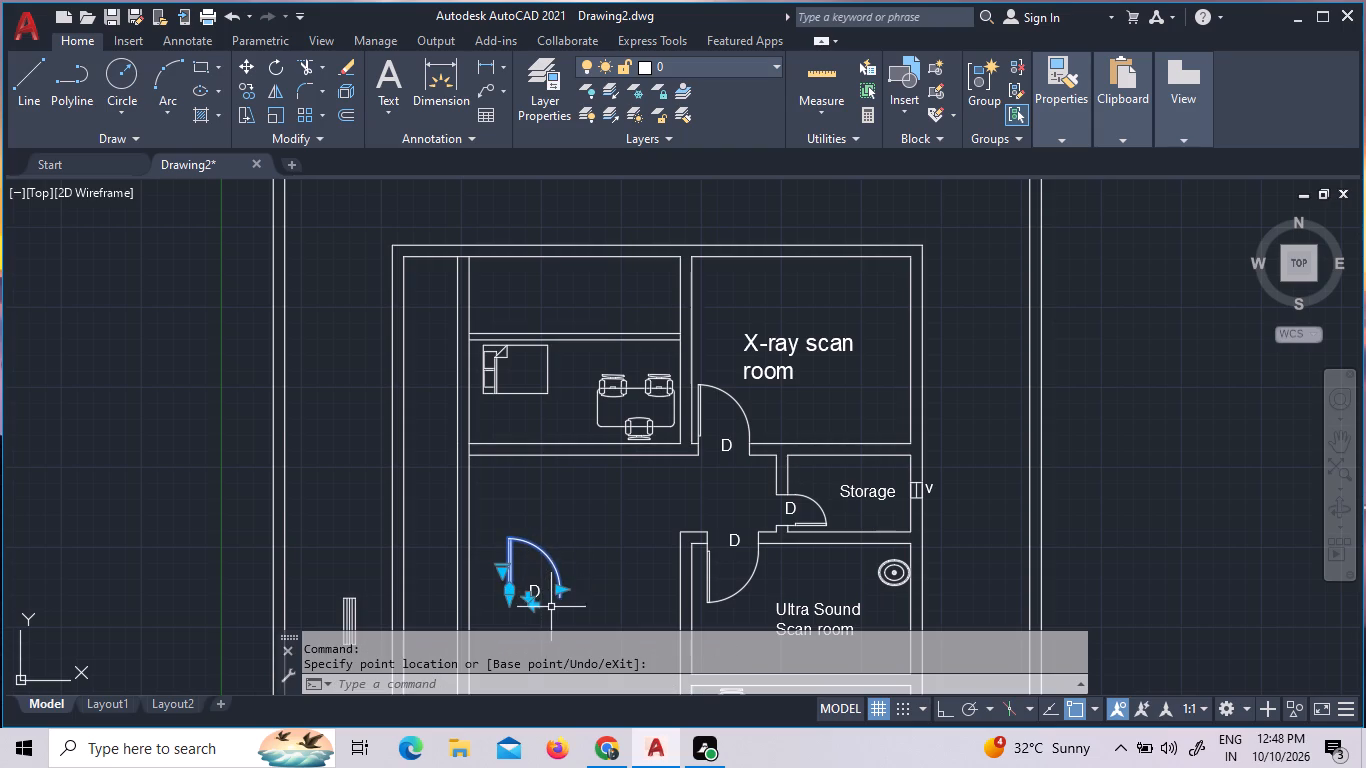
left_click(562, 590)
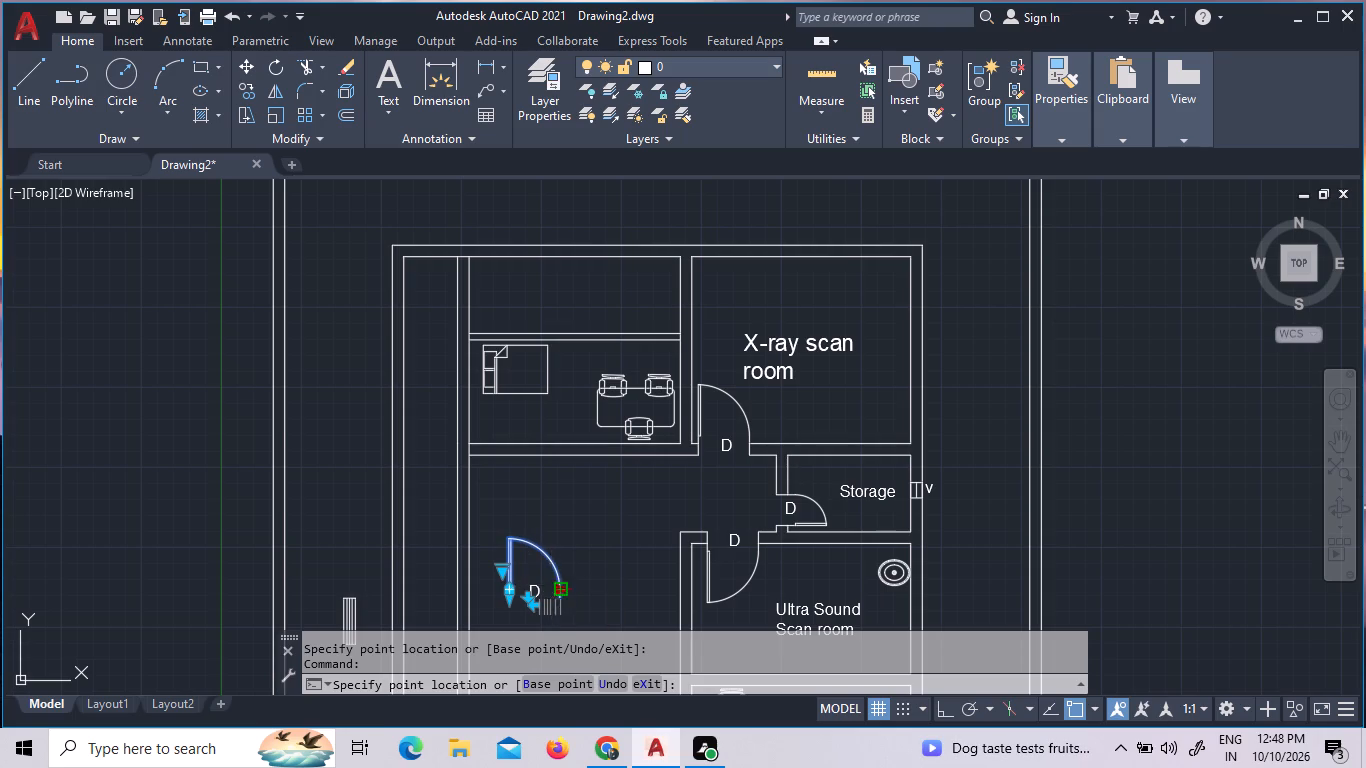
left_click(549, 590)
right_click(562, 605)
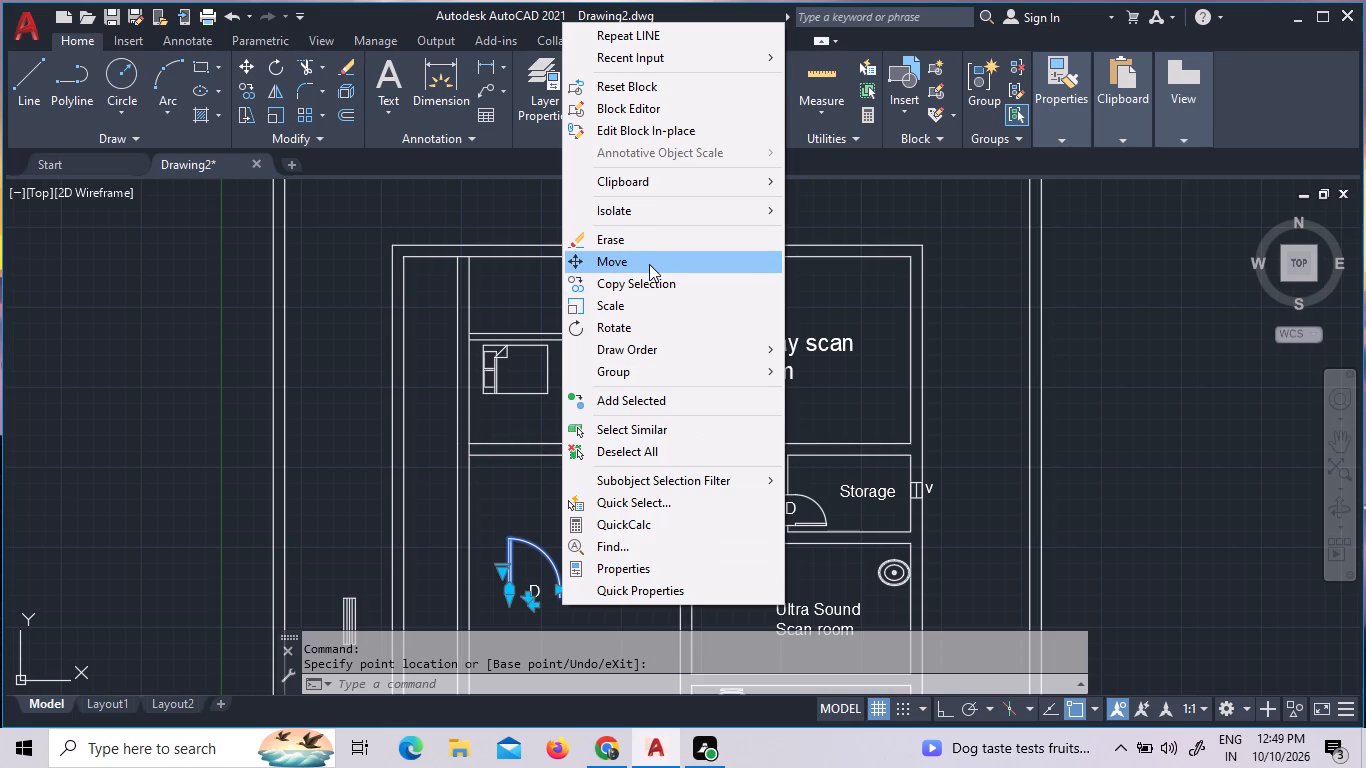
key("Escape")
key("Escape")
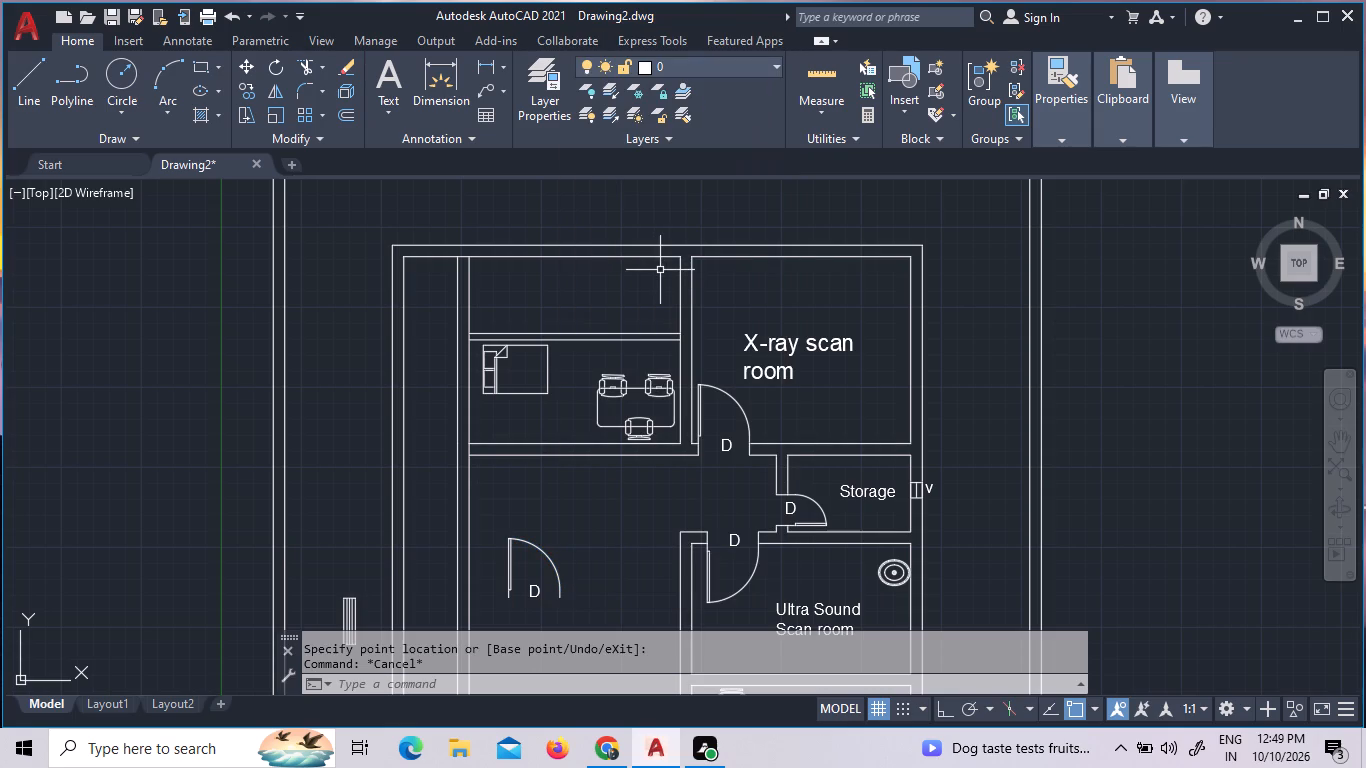
Offset the short closing line at the south wall's west end 5" to the east.
key("o")
key("Return")
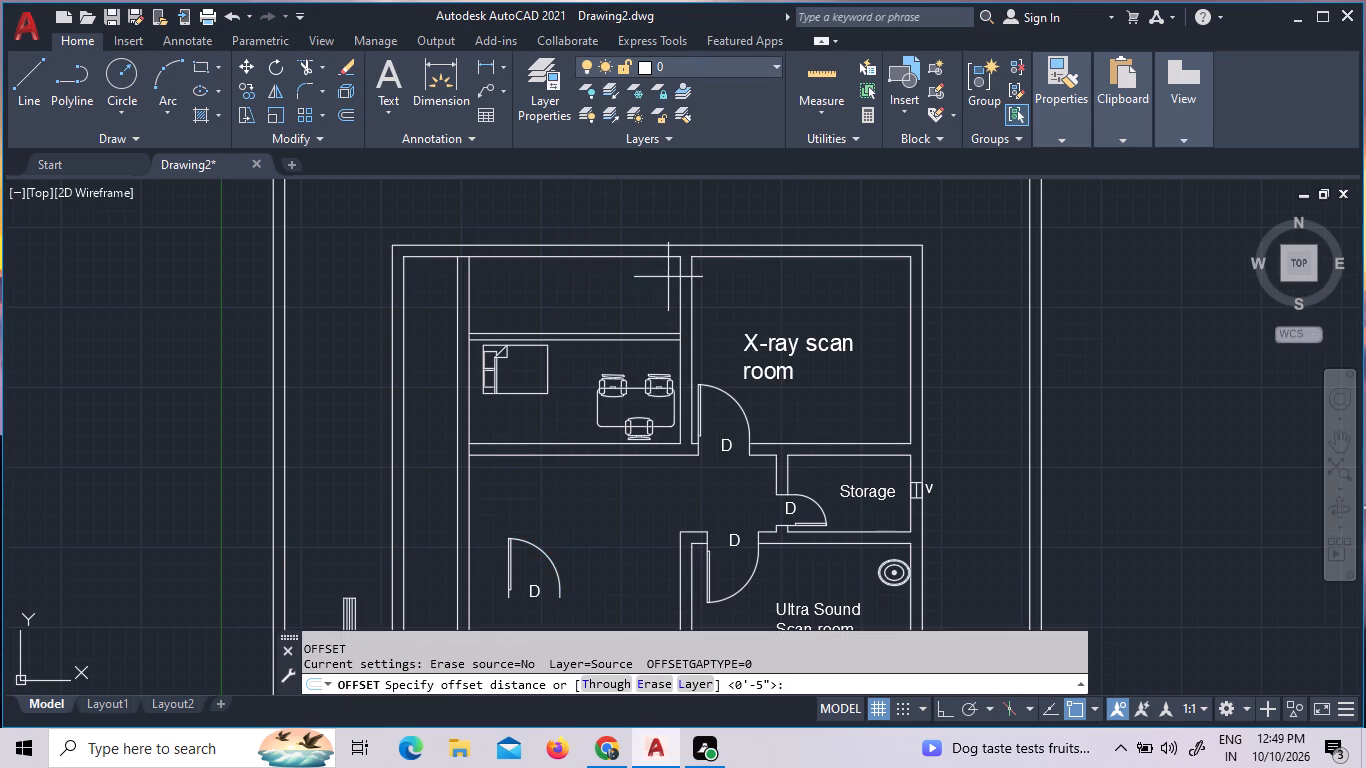
type("5\"")
key("Return")
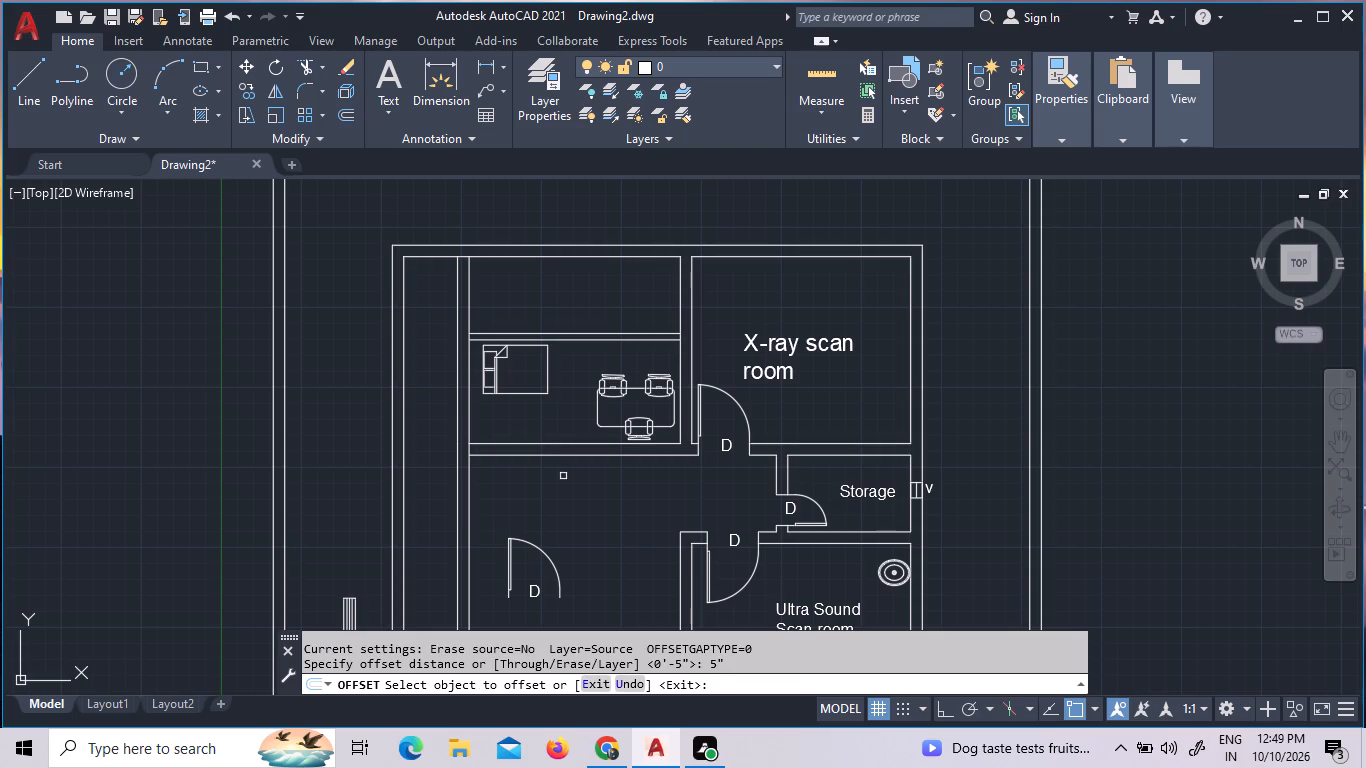
left_click(469, 449)
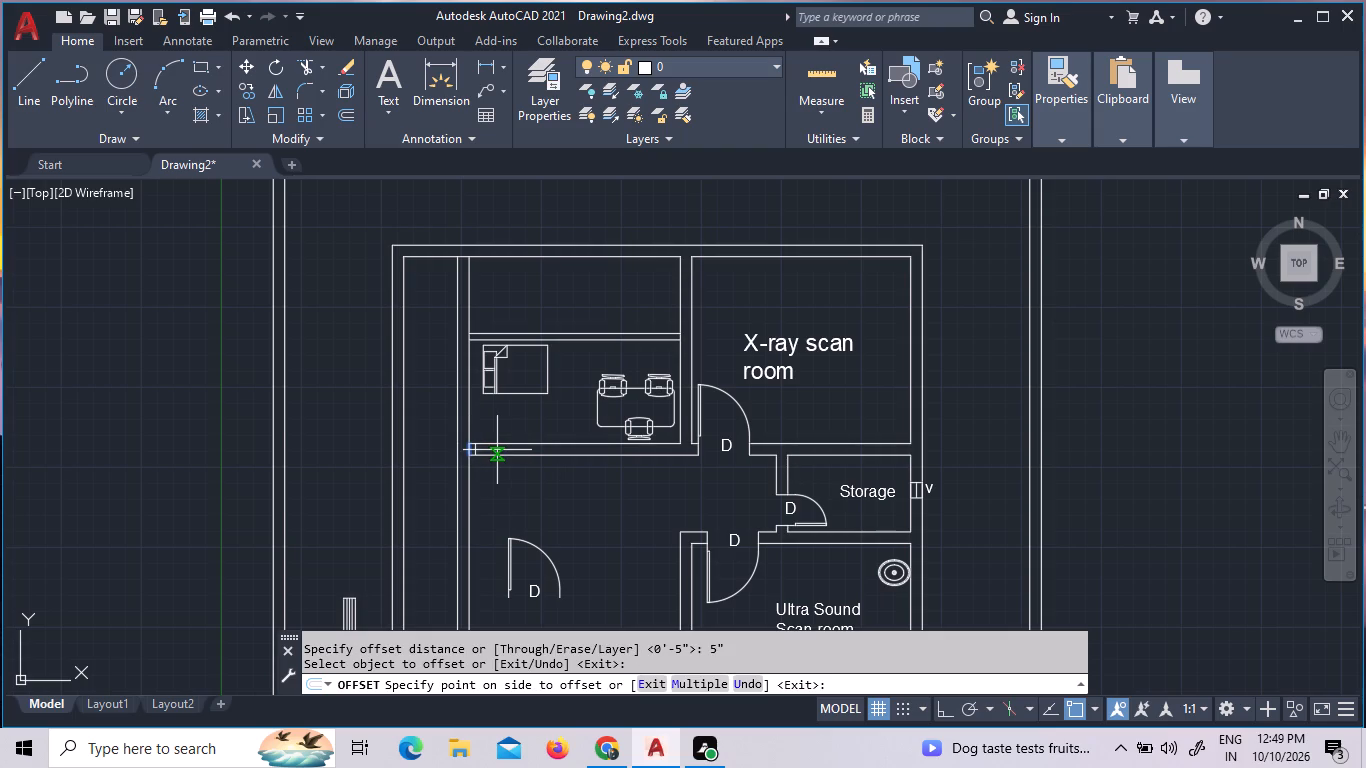
left_click(497, 450)
key("Escape")
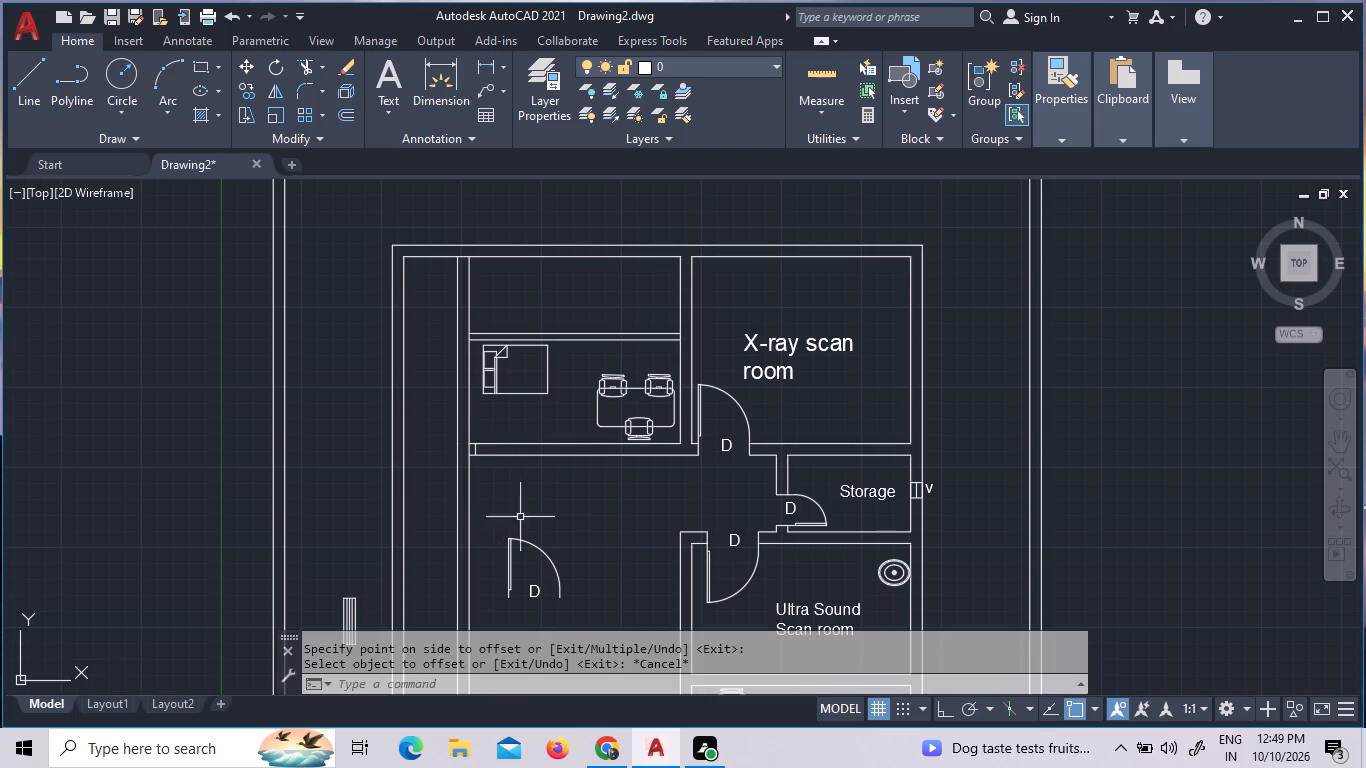
Move the copied door and its label D to the west end of the furnished room's south wall.
left_click(568, 618)
left_click(504, 556)
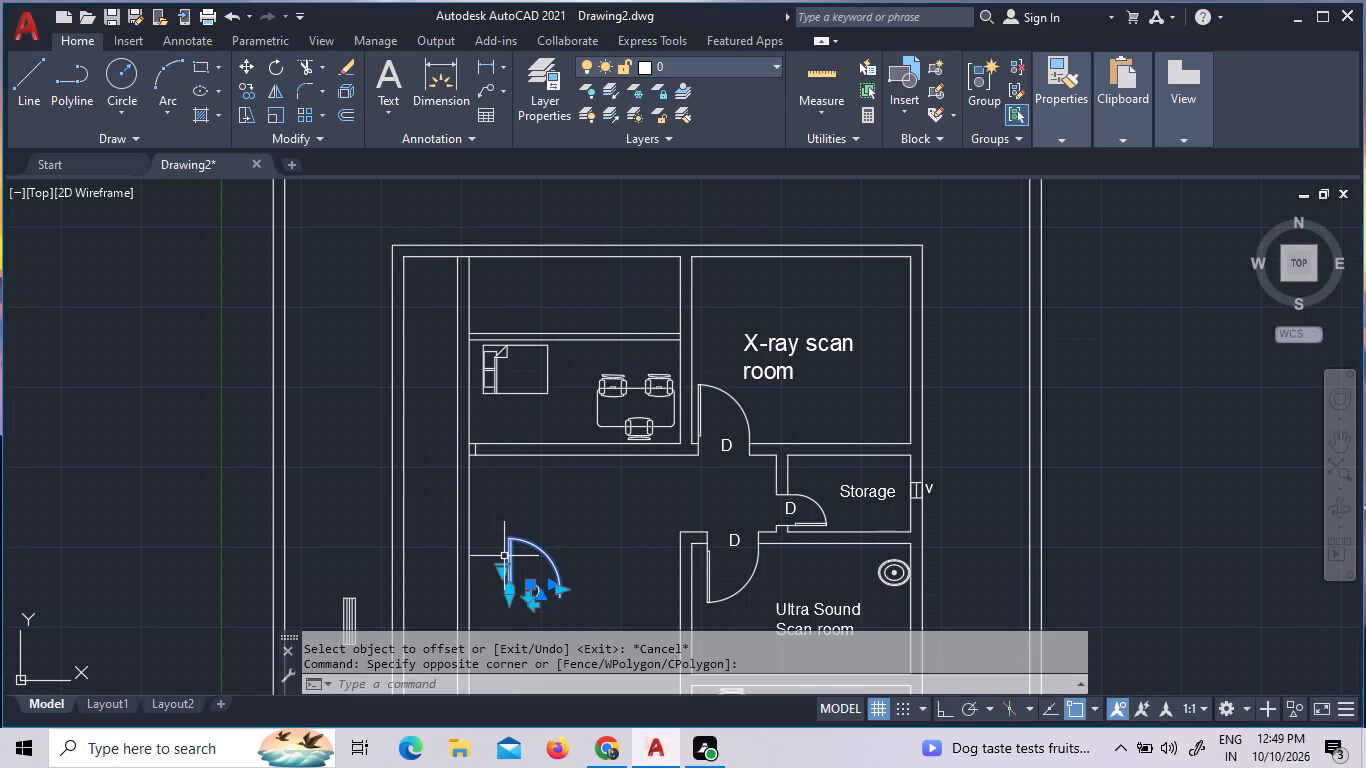
right_click(504, 554)
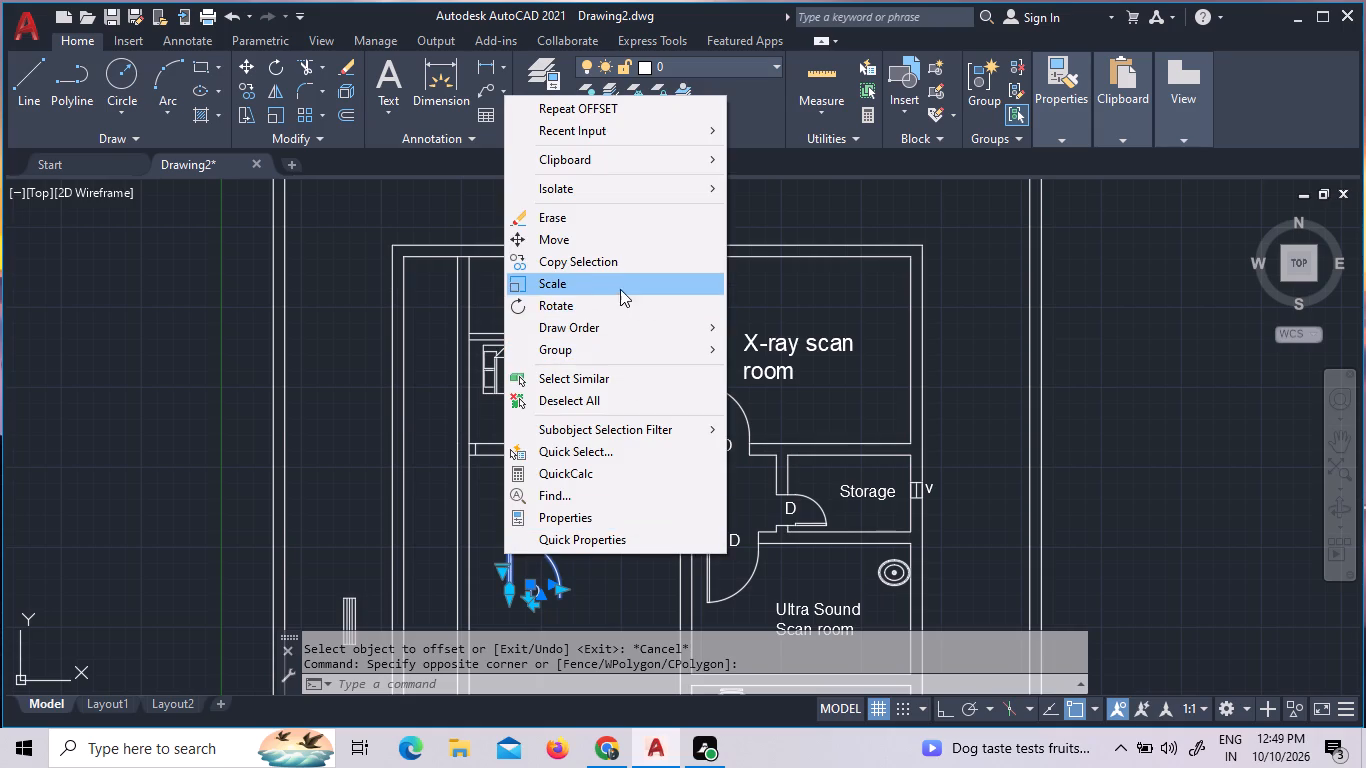
left_click(587, 247)
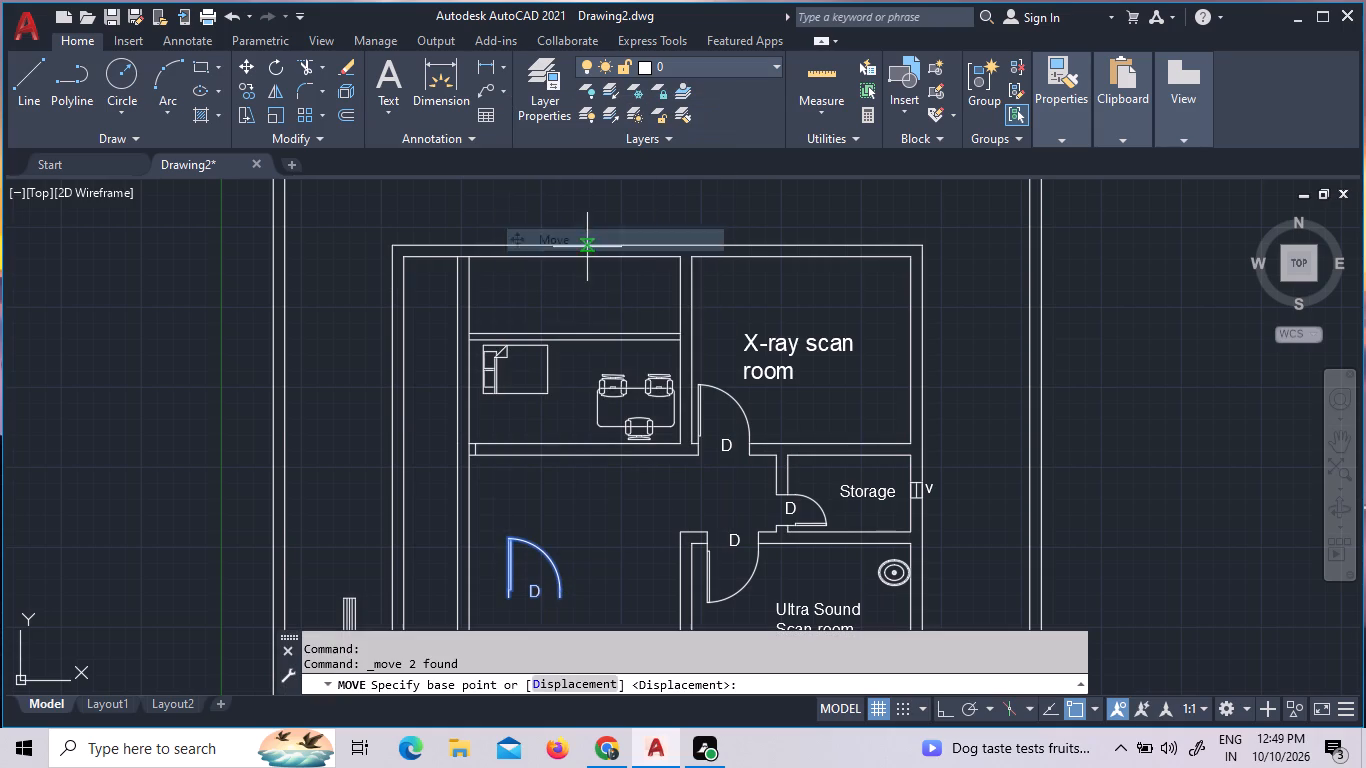
left_click_drag(574, 517, 574, 505)
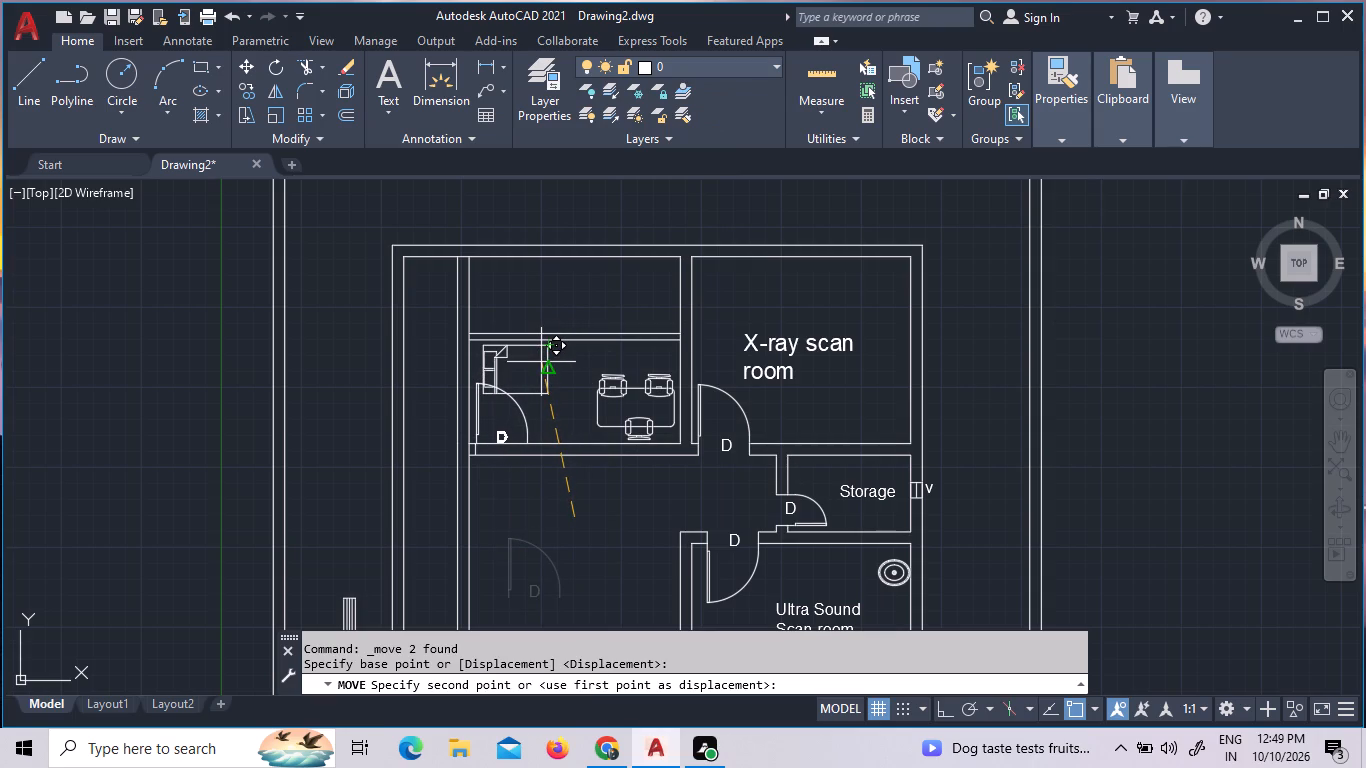
left_click(541, 362)
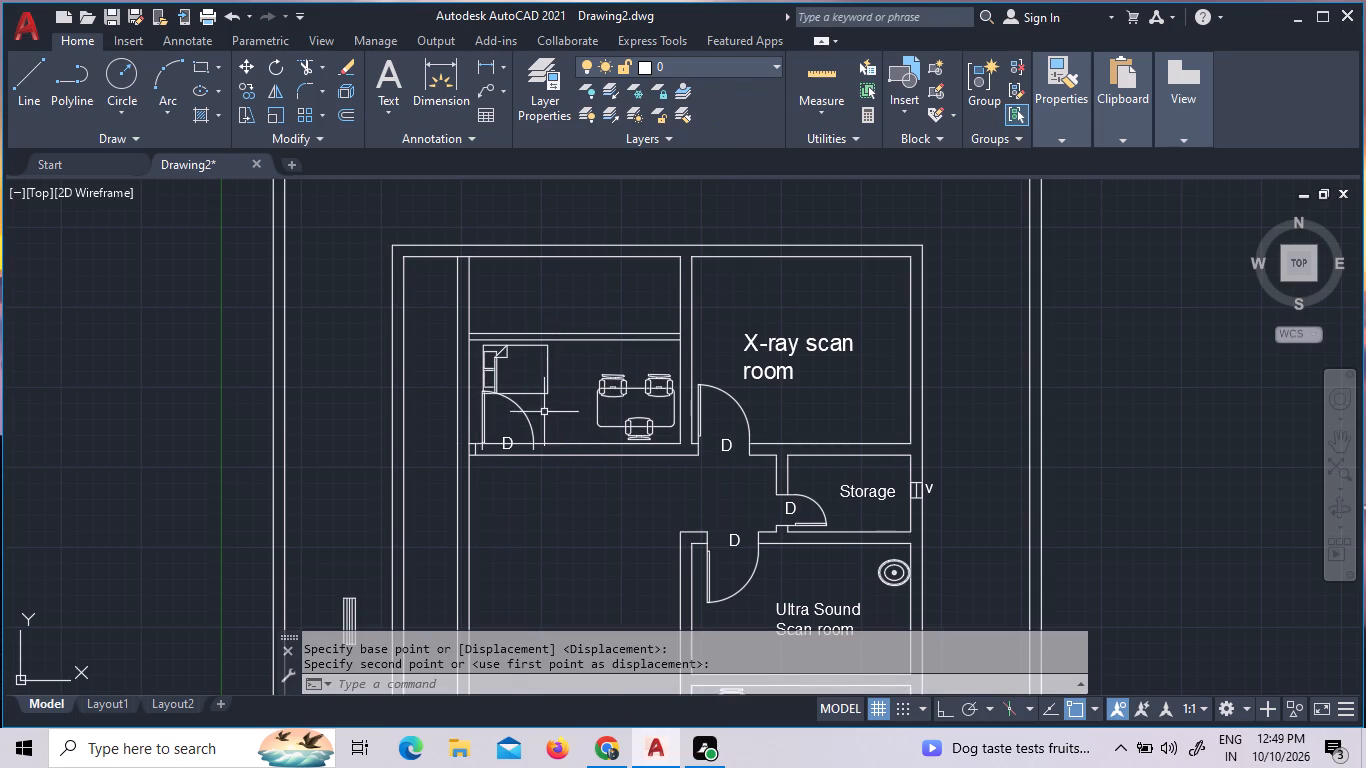
Reduce the width of the copied door at the west end of the furnished room's south wall.
left_click(547, 428)
left_click(487, 426)
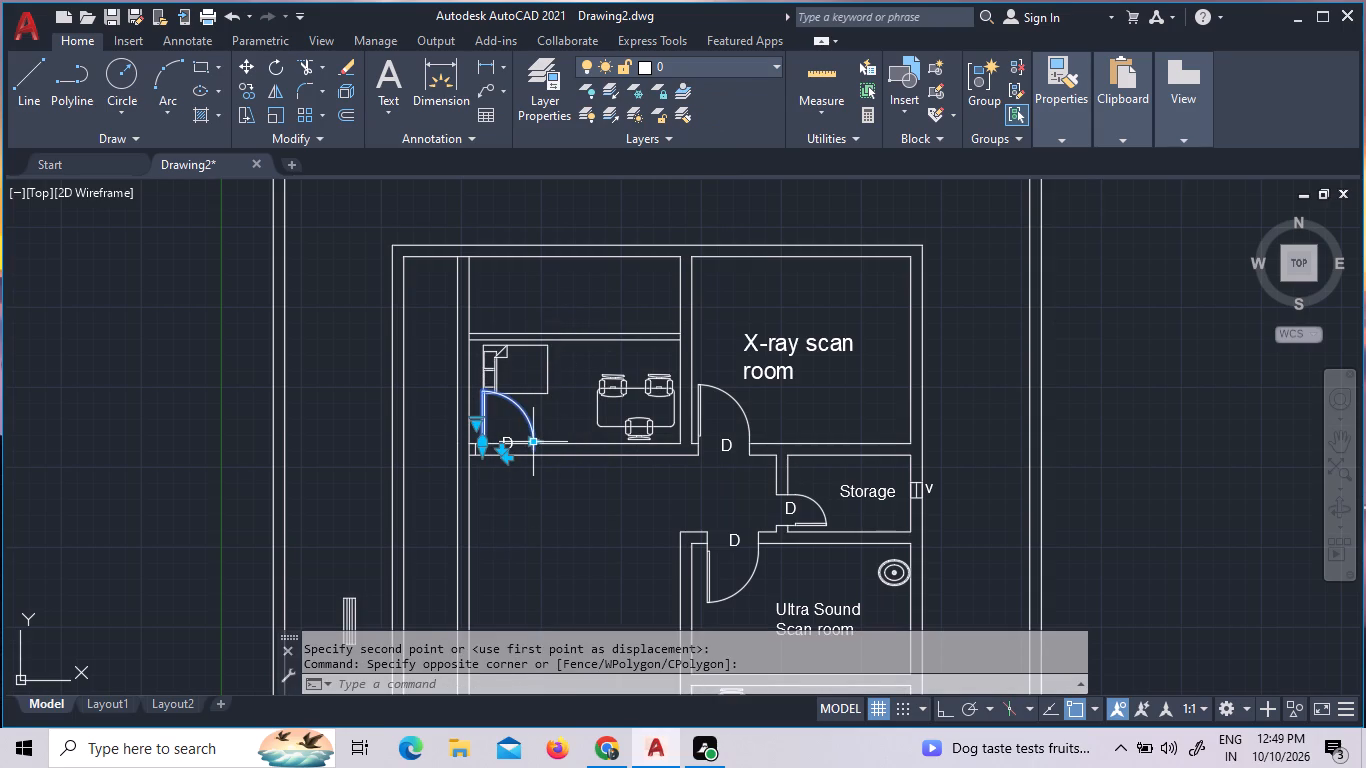
left_click(536, 440)
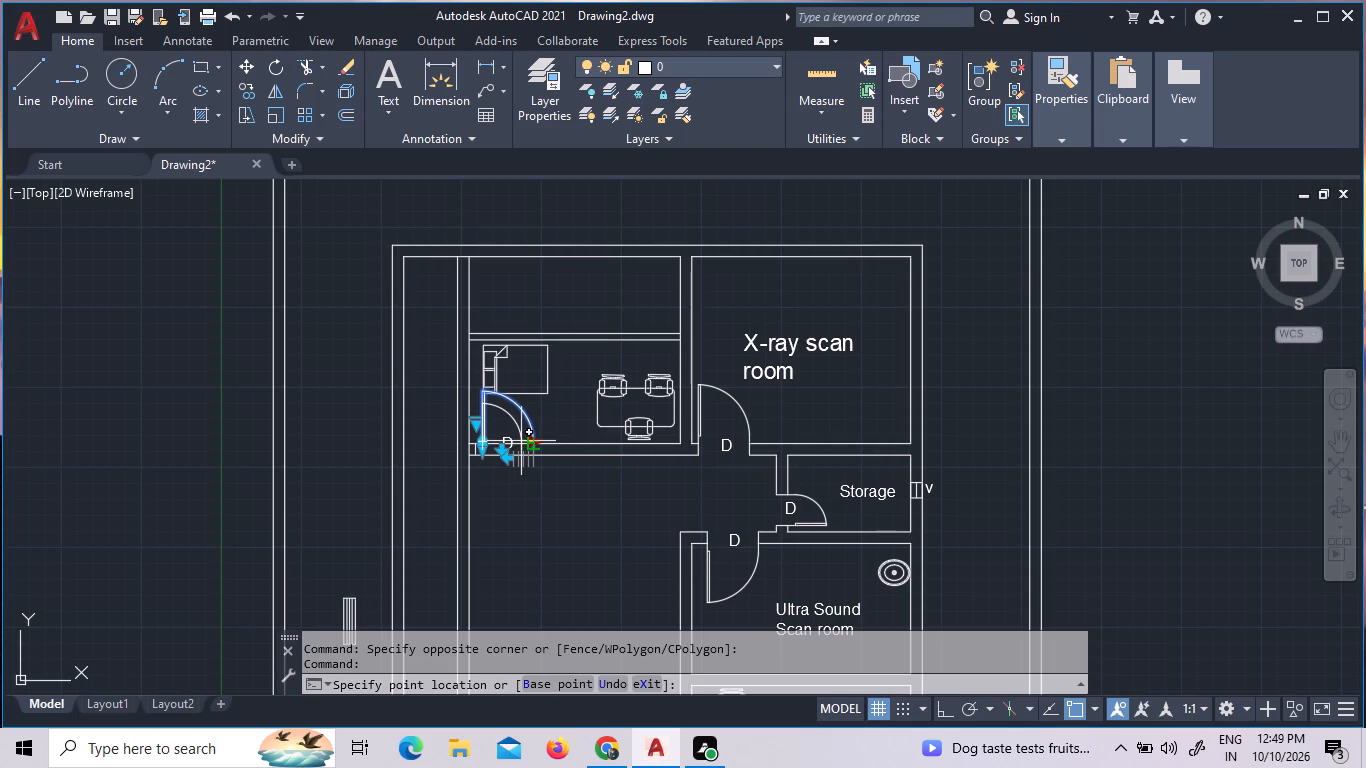
left_click(521, 441)
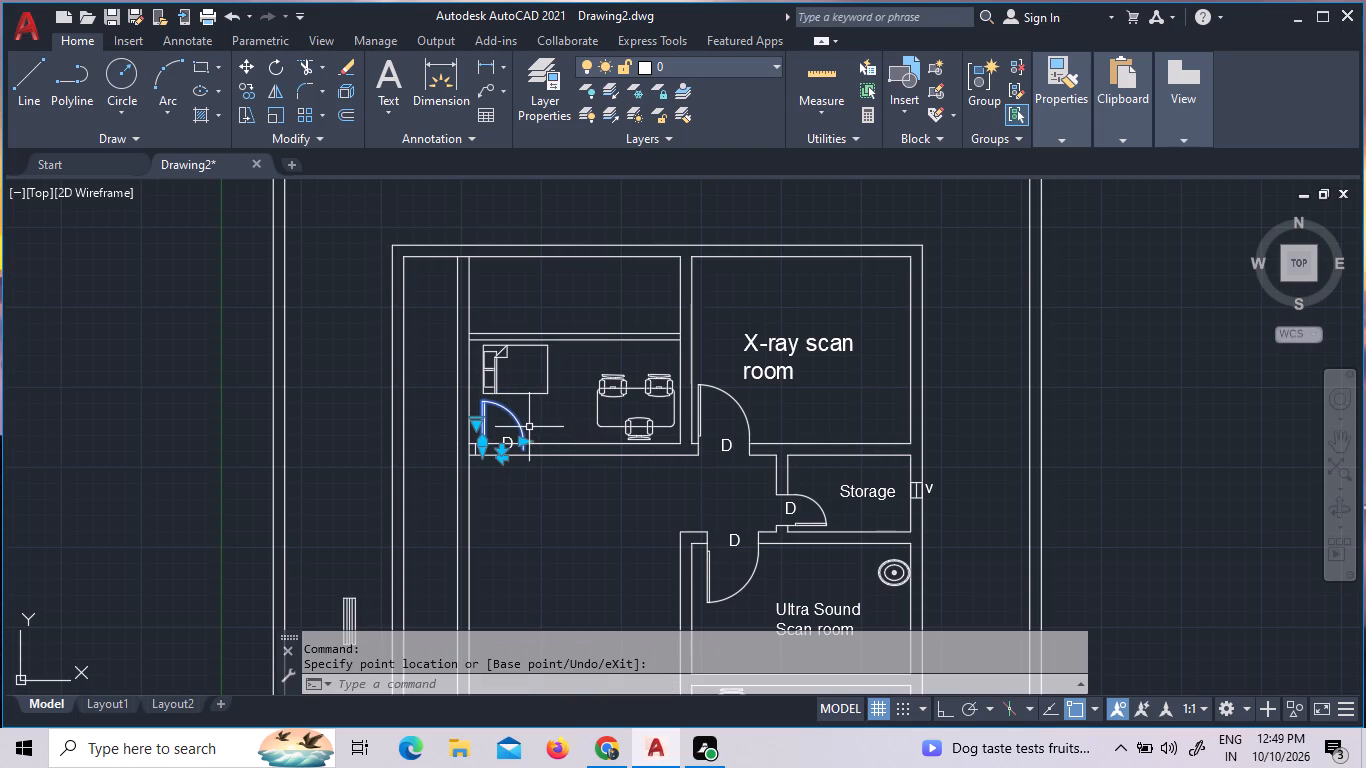
Move the narrowed door so its hinge corner meets the offset closing line at the south wall's inner face.
right_click(526, 427)
left_click(643, 378)
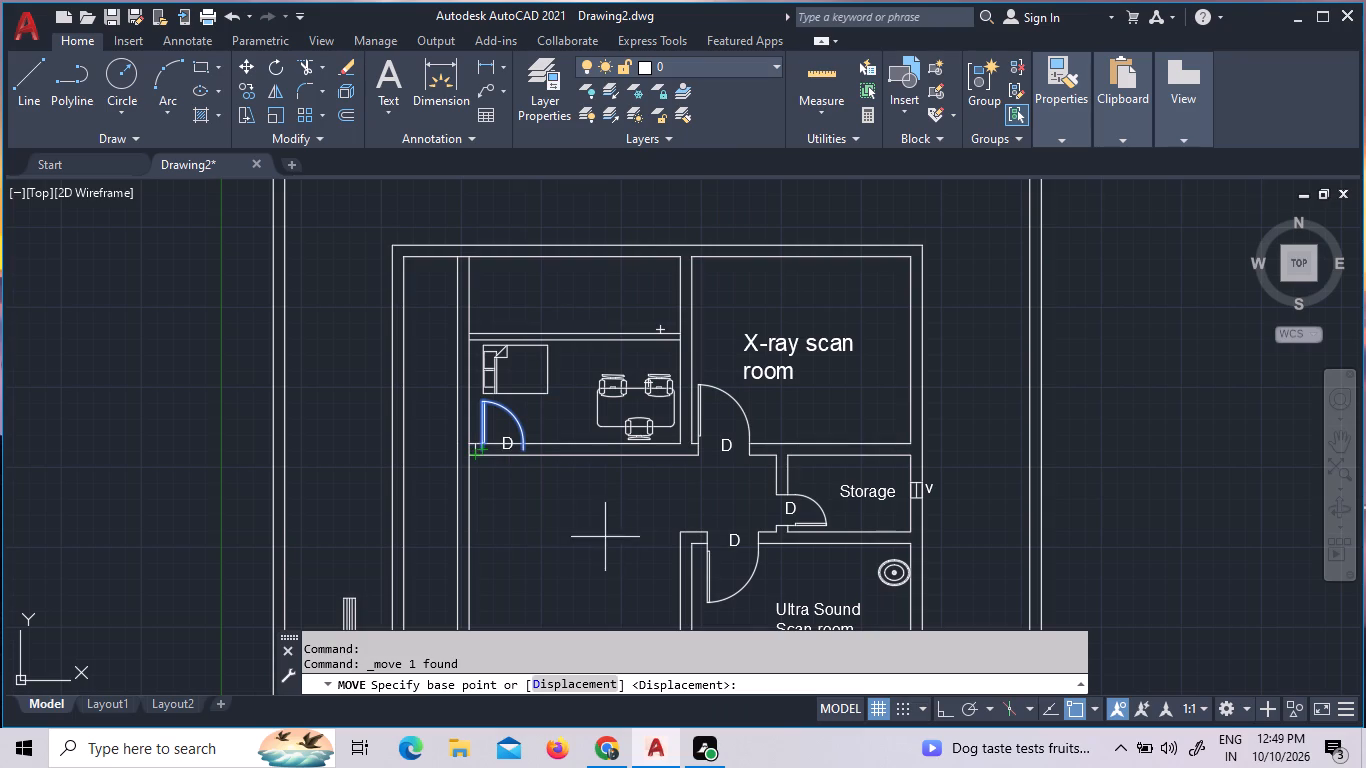
left_click(481, 451)
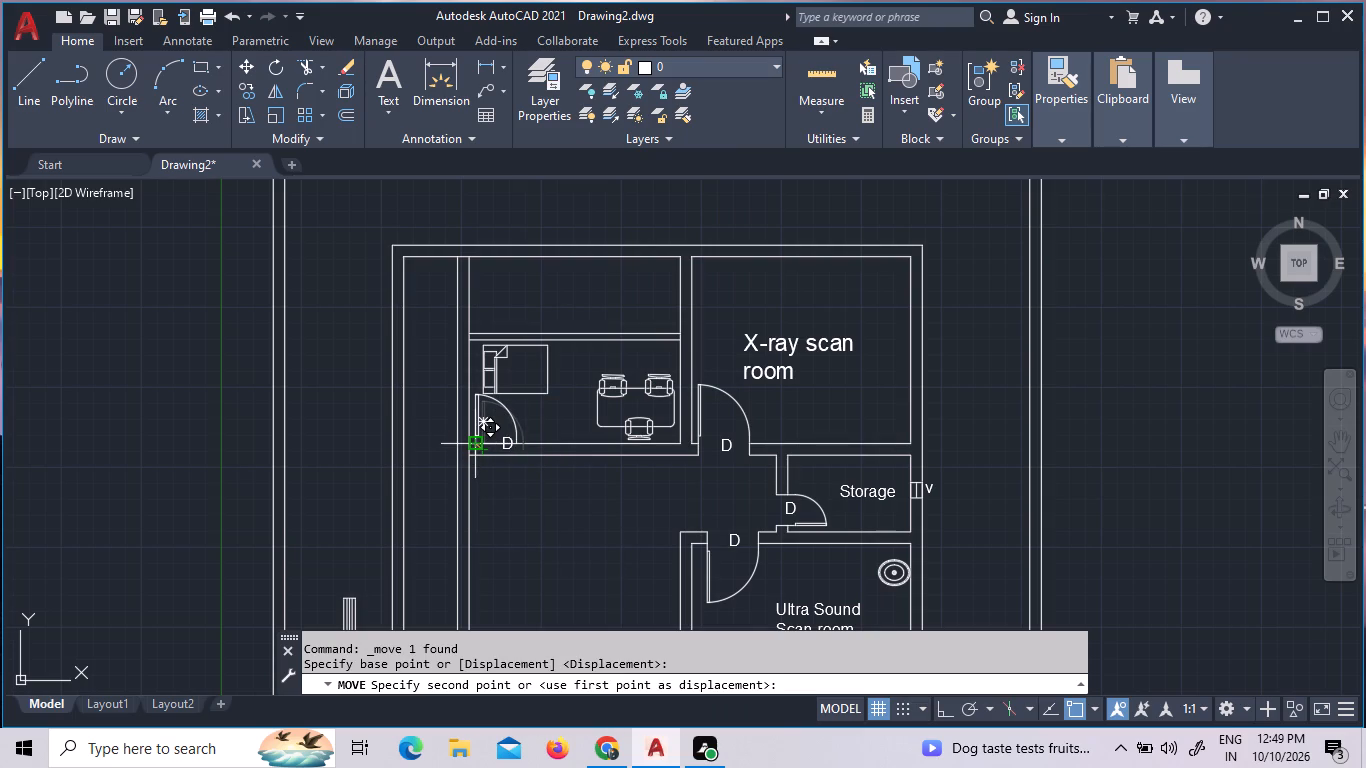
left_click(477, 441)
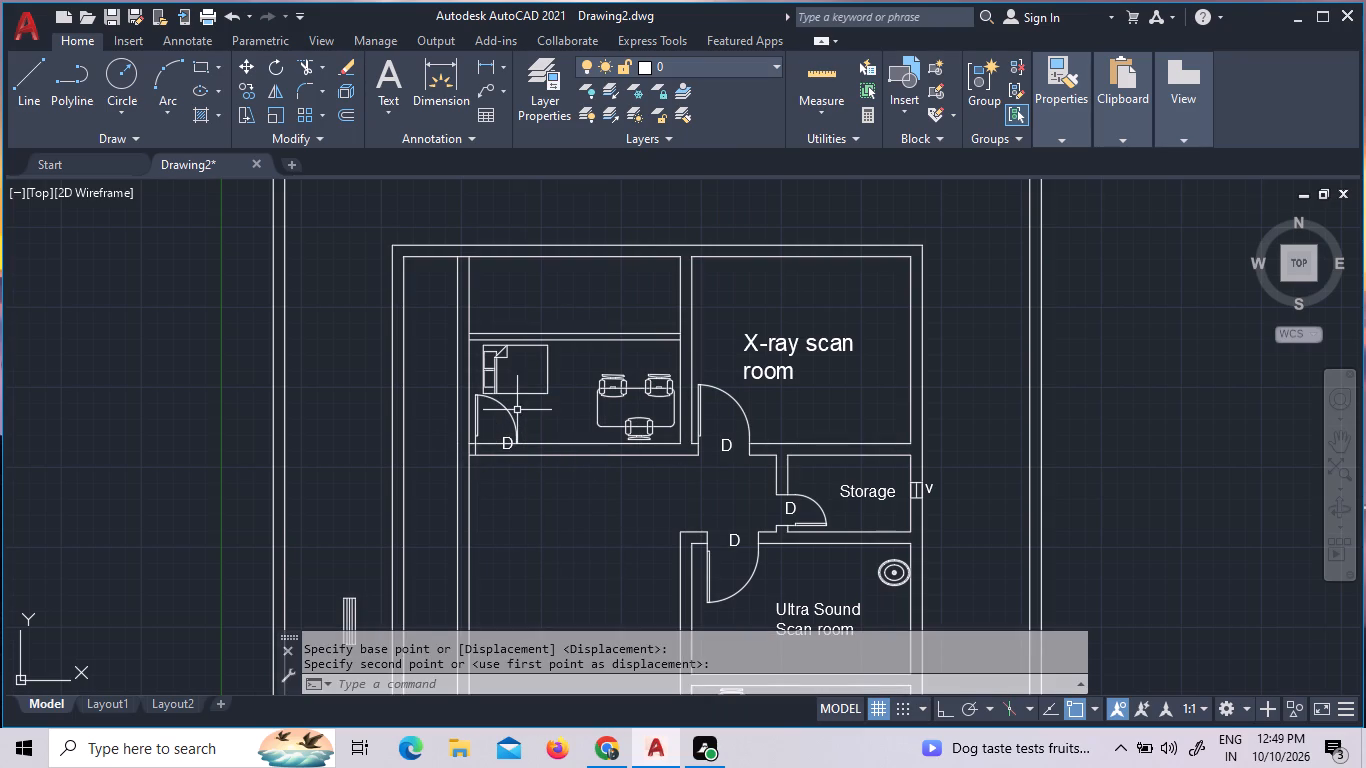
Narrow the furnished room's door further so its swing ends just short of the label D.
left_click(509, 411)
left_click(518, 439)
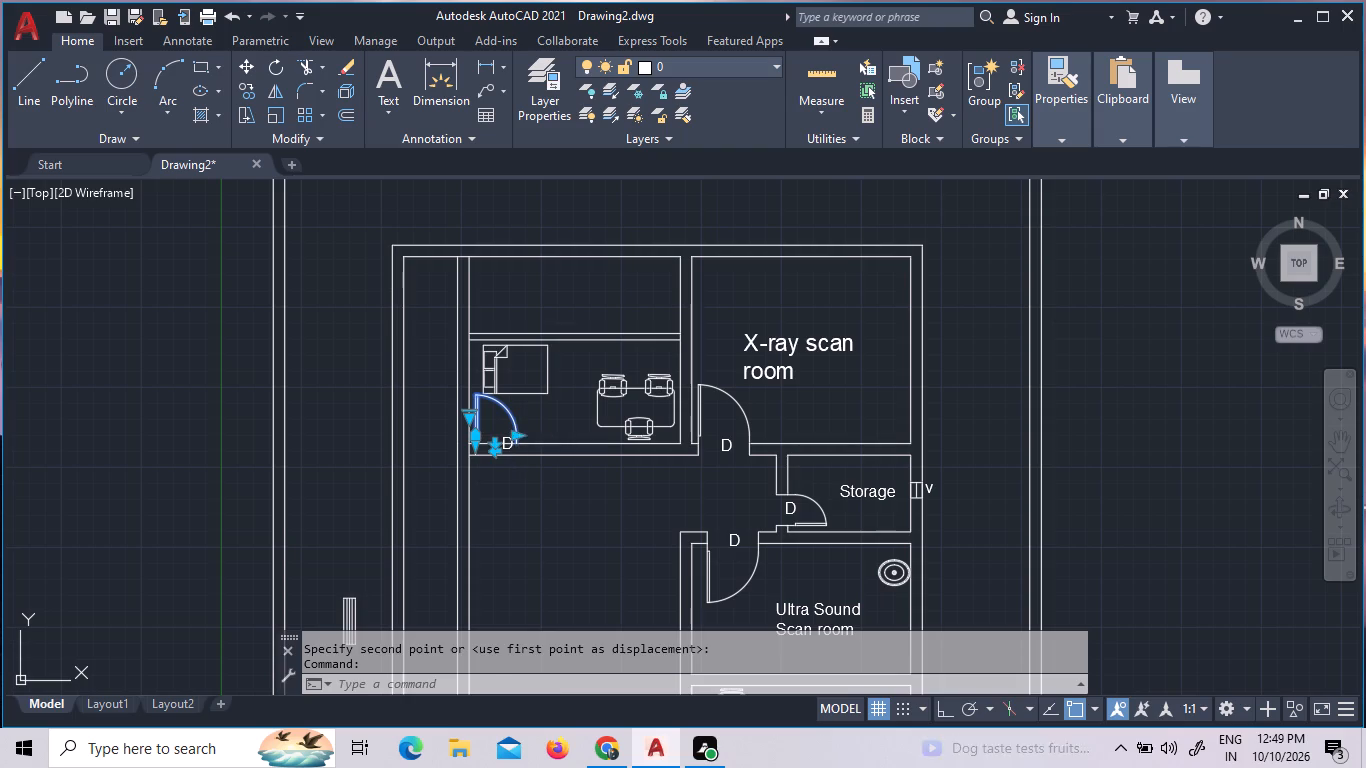
left_click(509, 439)
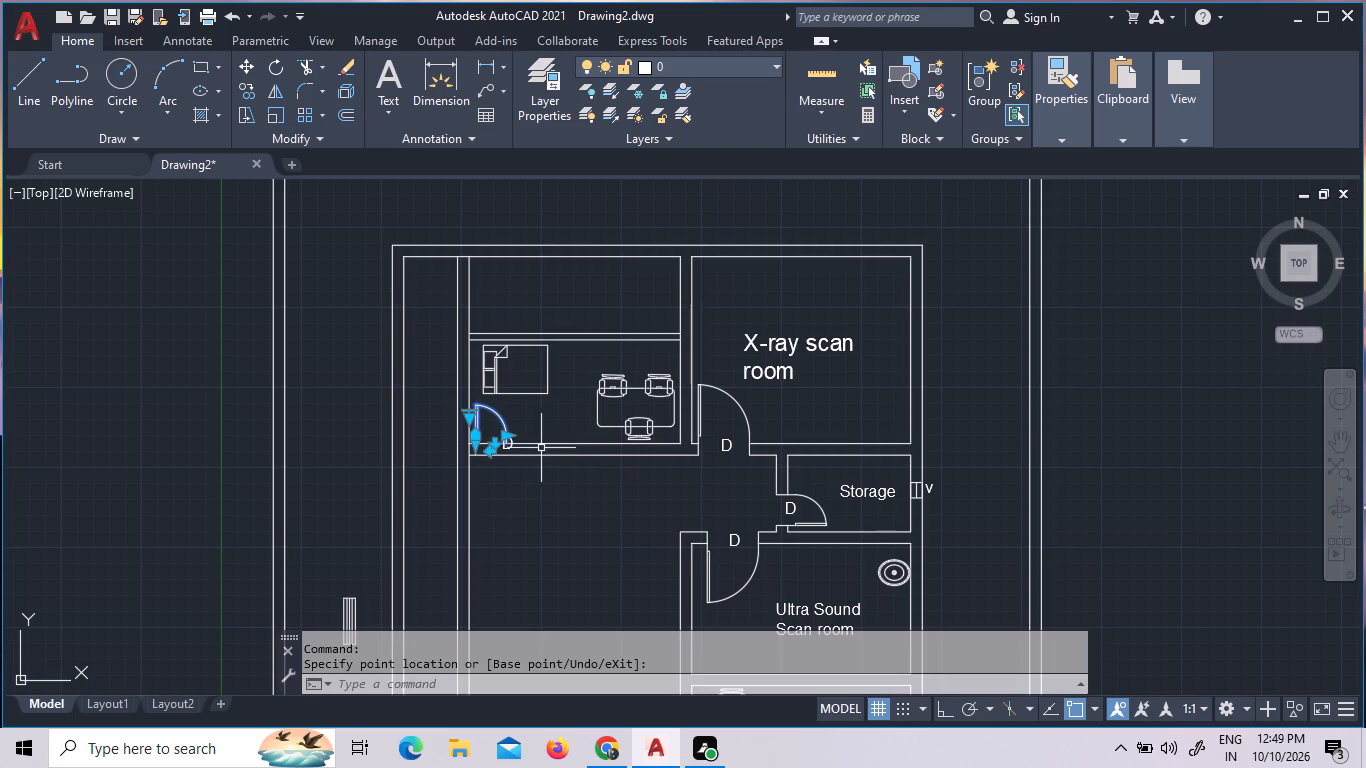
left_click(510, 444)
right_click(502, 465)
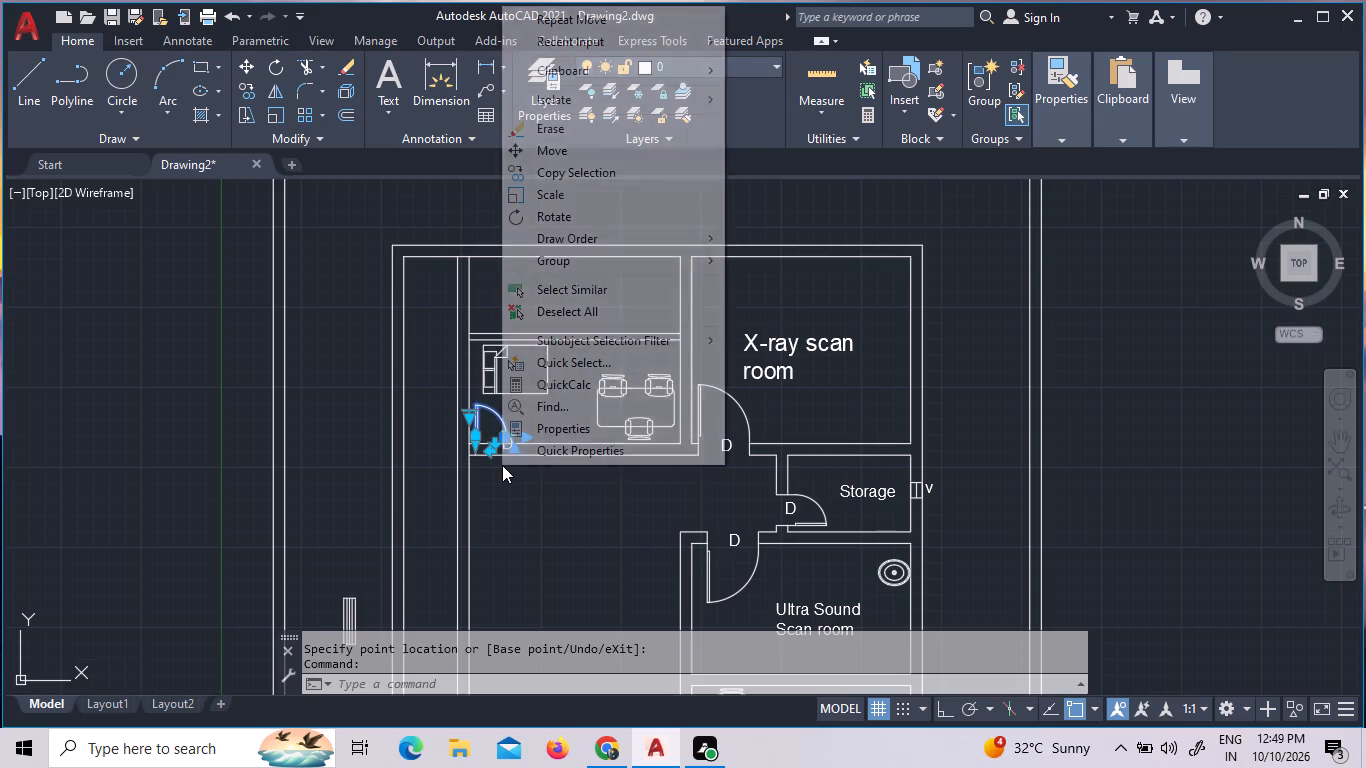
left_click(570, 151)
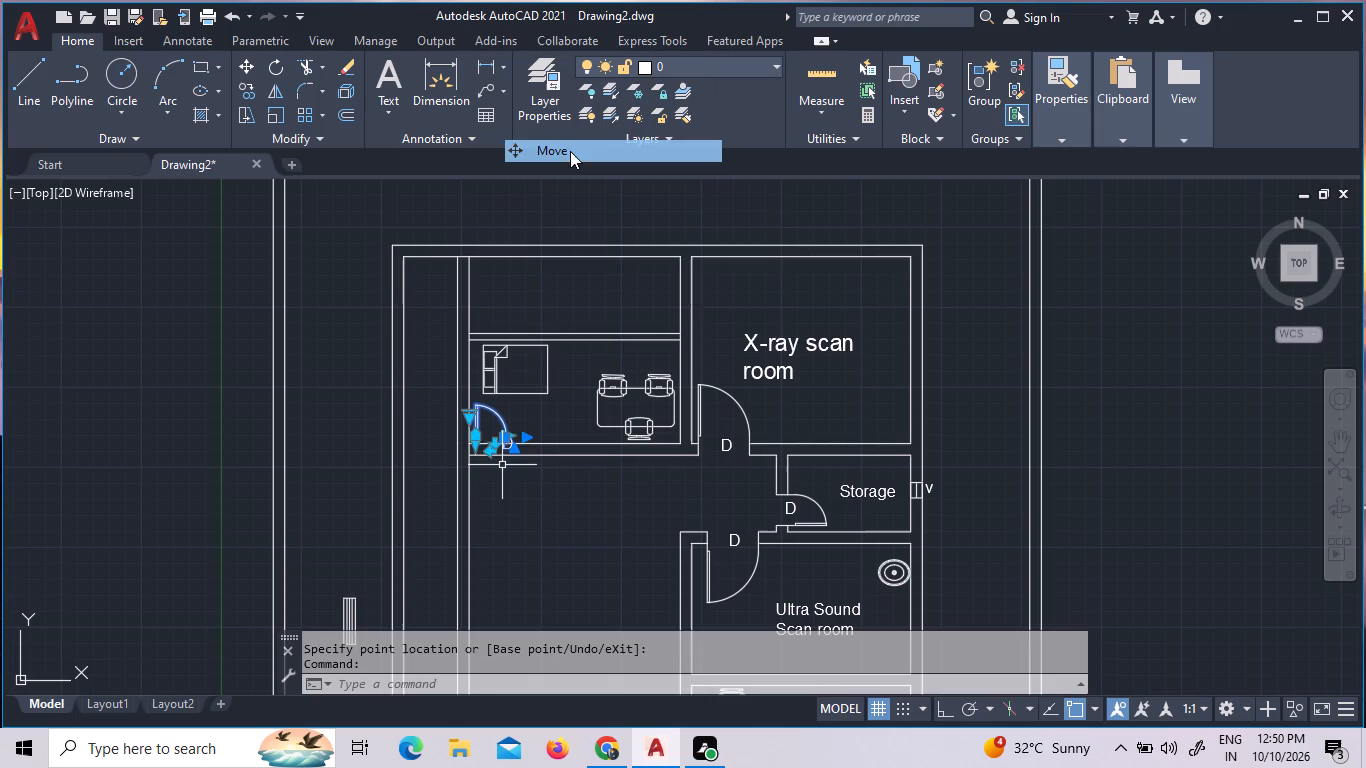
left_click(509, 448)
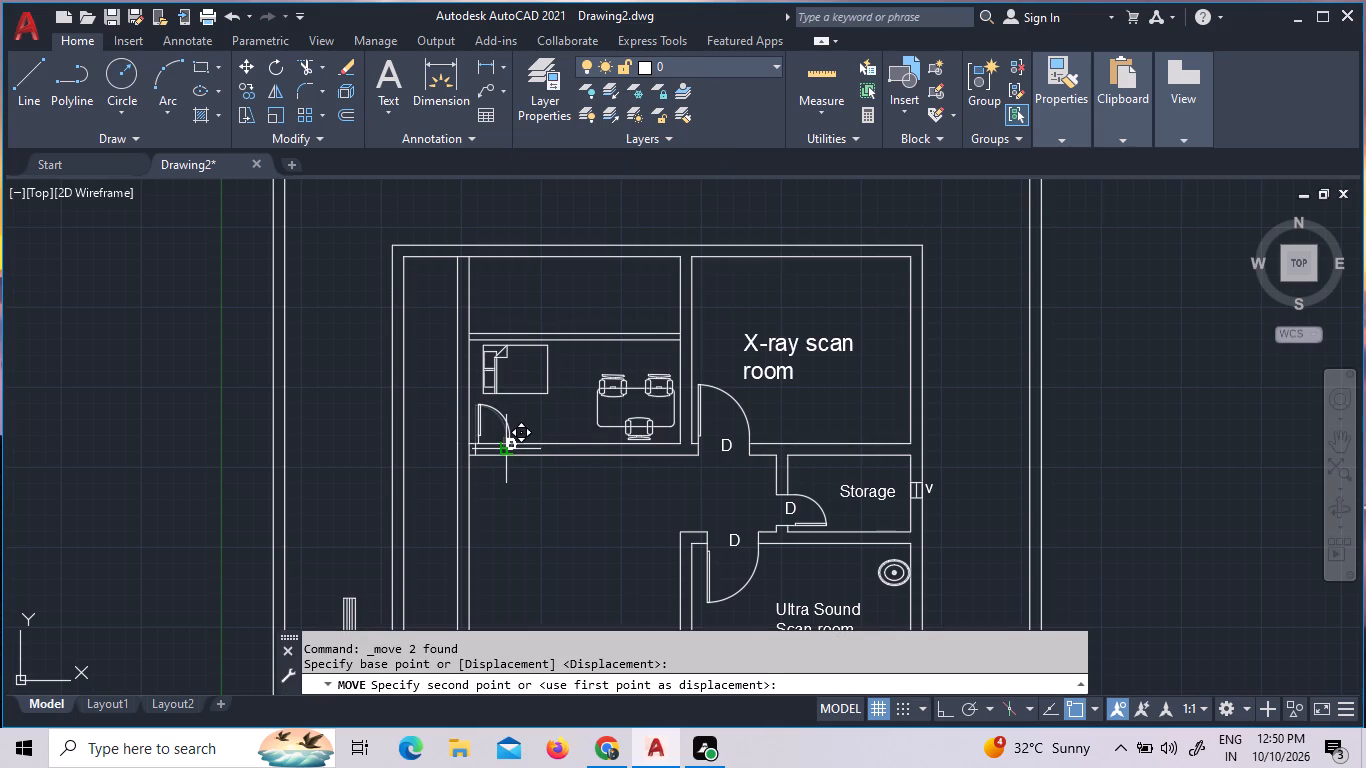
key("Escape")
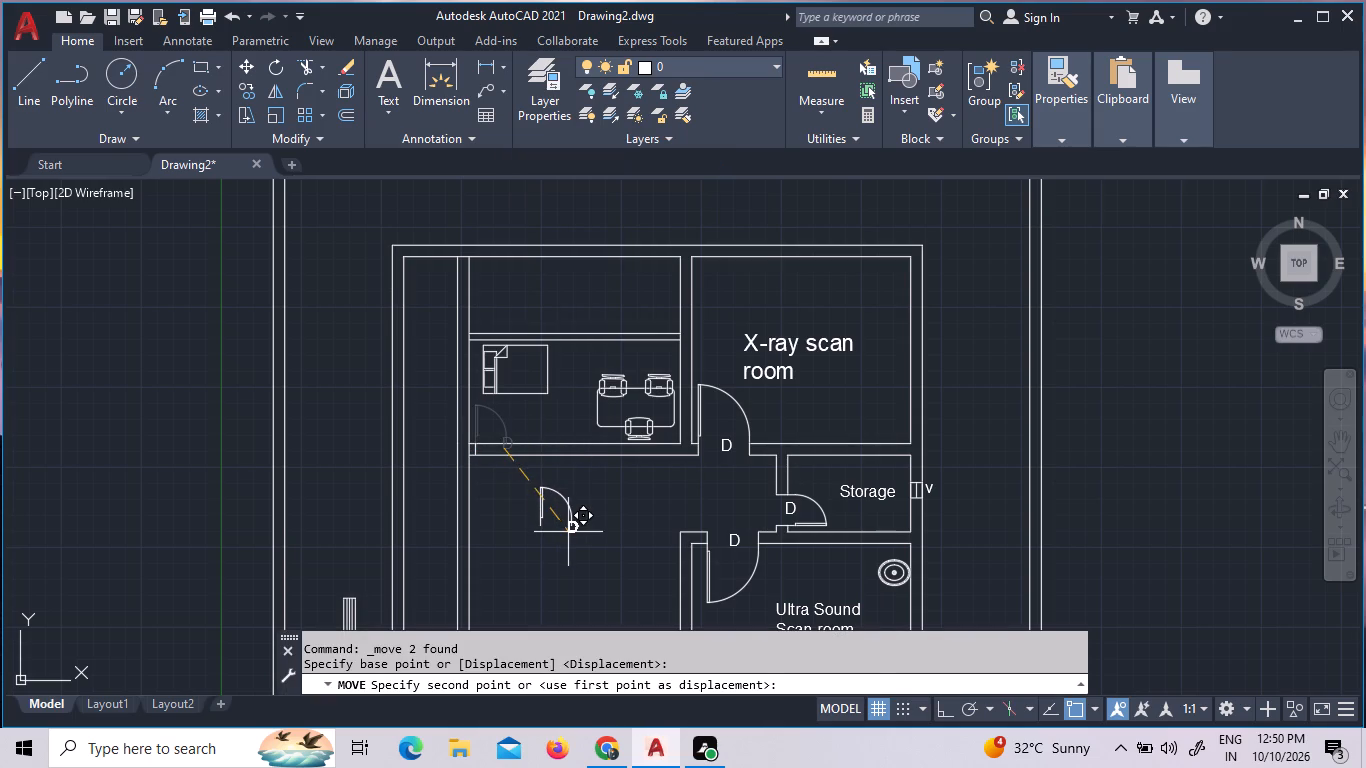
Move the label D inside the swing of the furnished room's door.
left_click(509, 451)
right_click(509, 451)
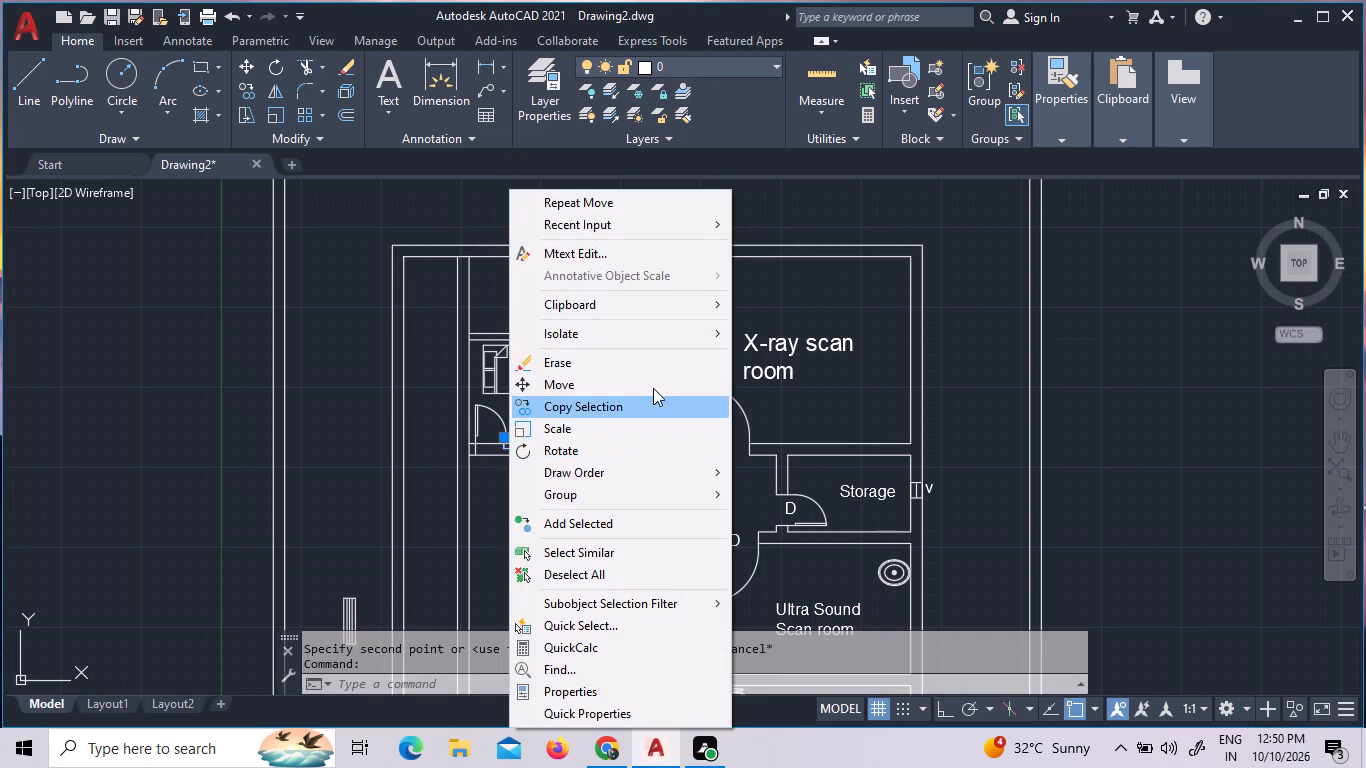
left_click(653, 393)
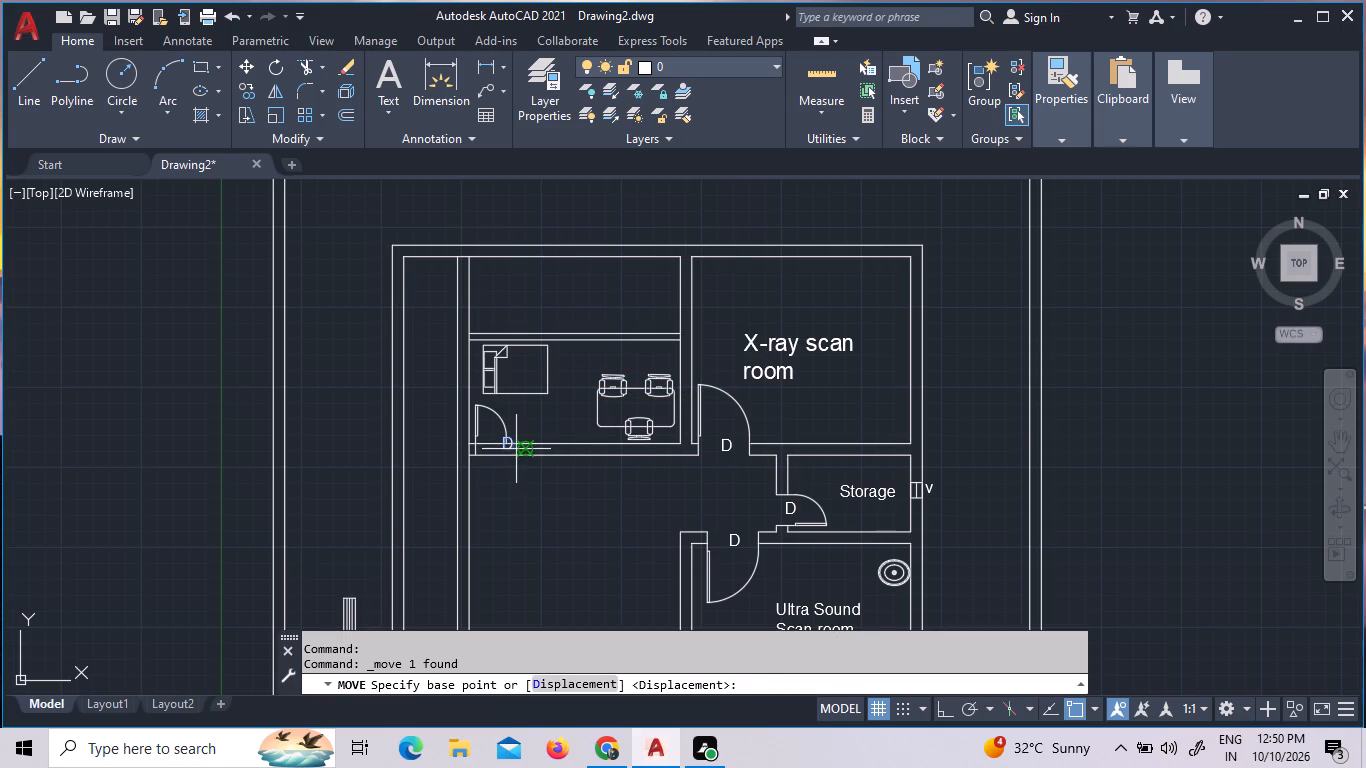
left_click(507, 447)
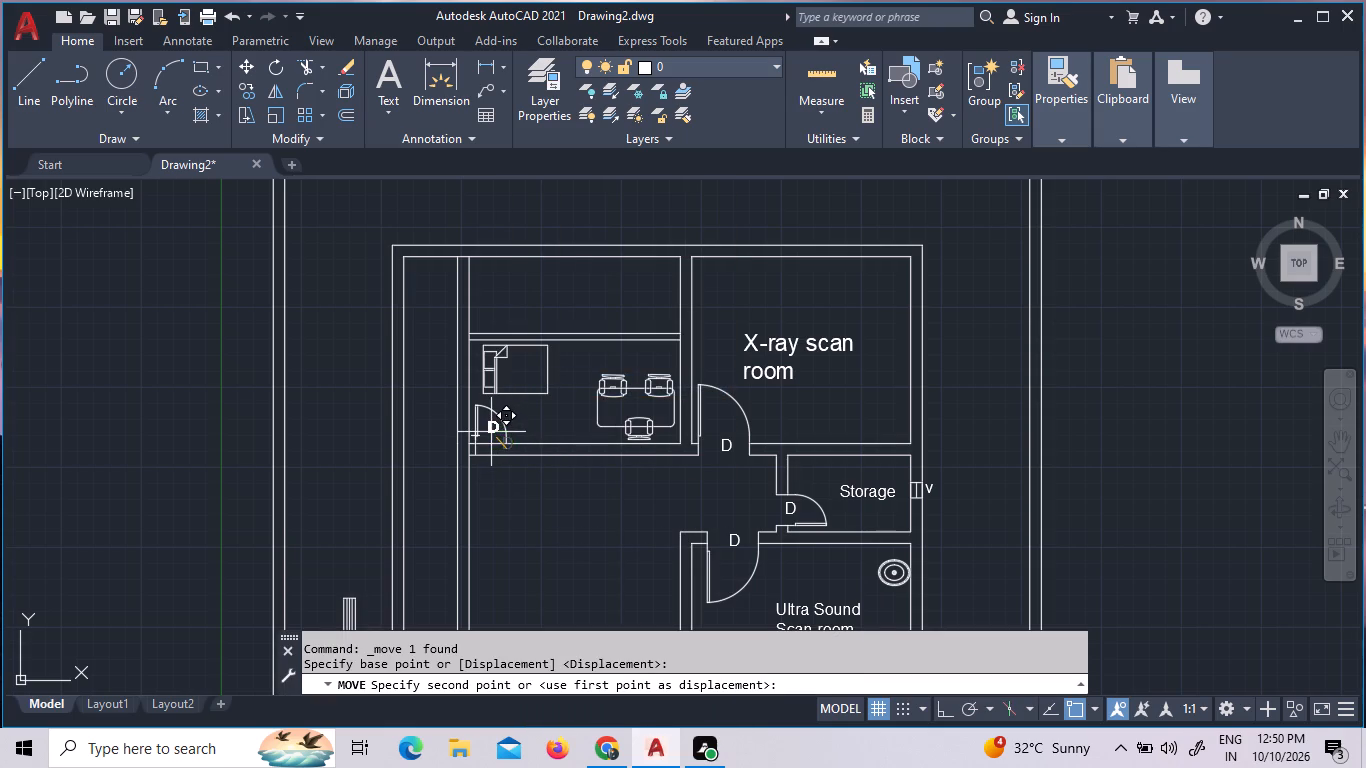
left_click(490, 433)
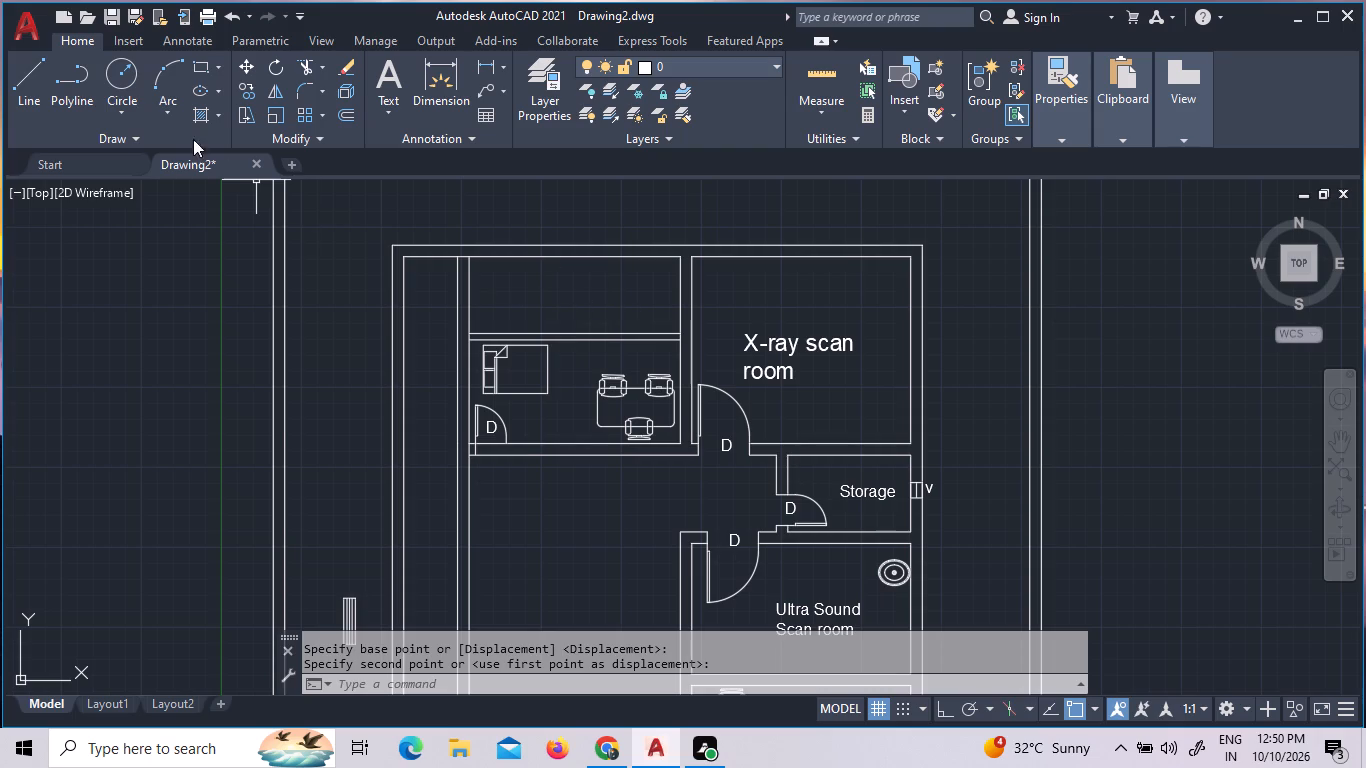
Draw a short line across the furnished room's south wall at the east side of the door opening.
left_click(44, 89)
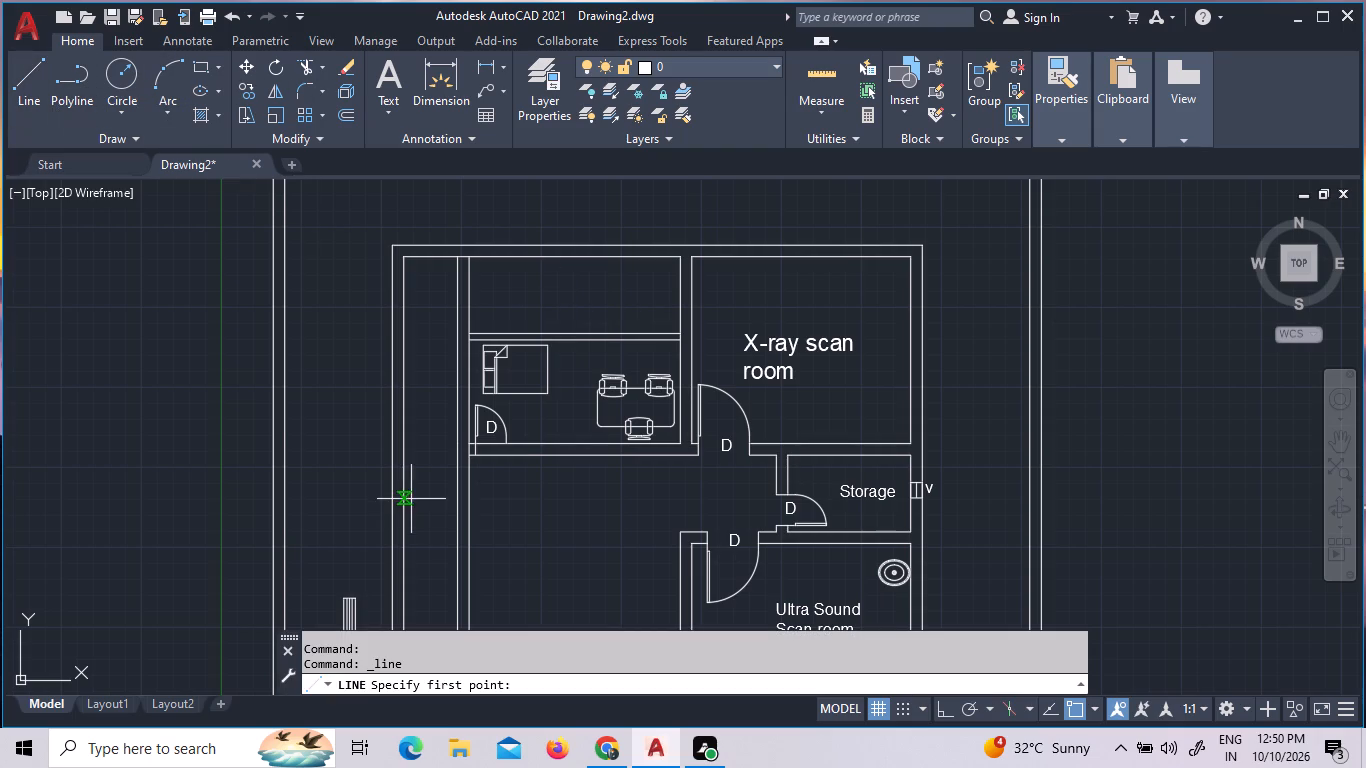
left_click(507, 445)
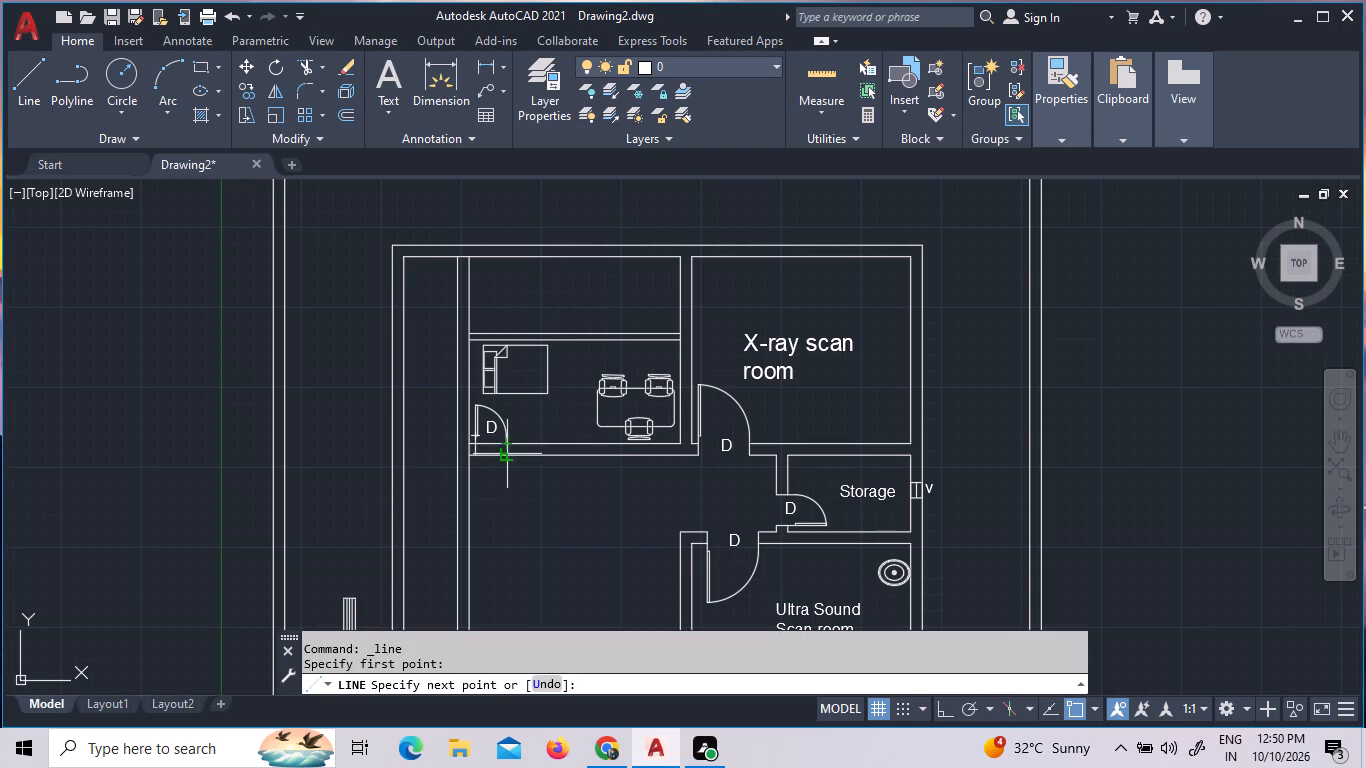
left_click(507, 458)
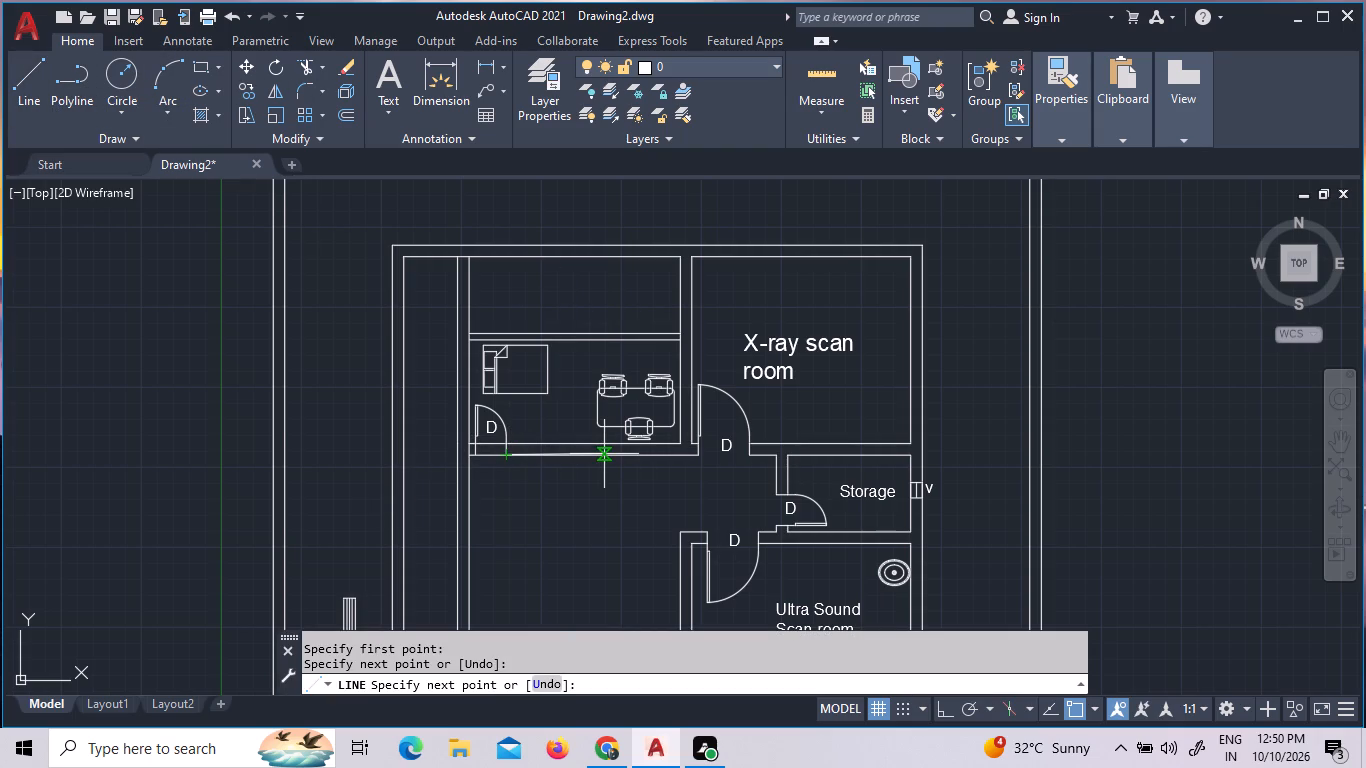
key("Escape")
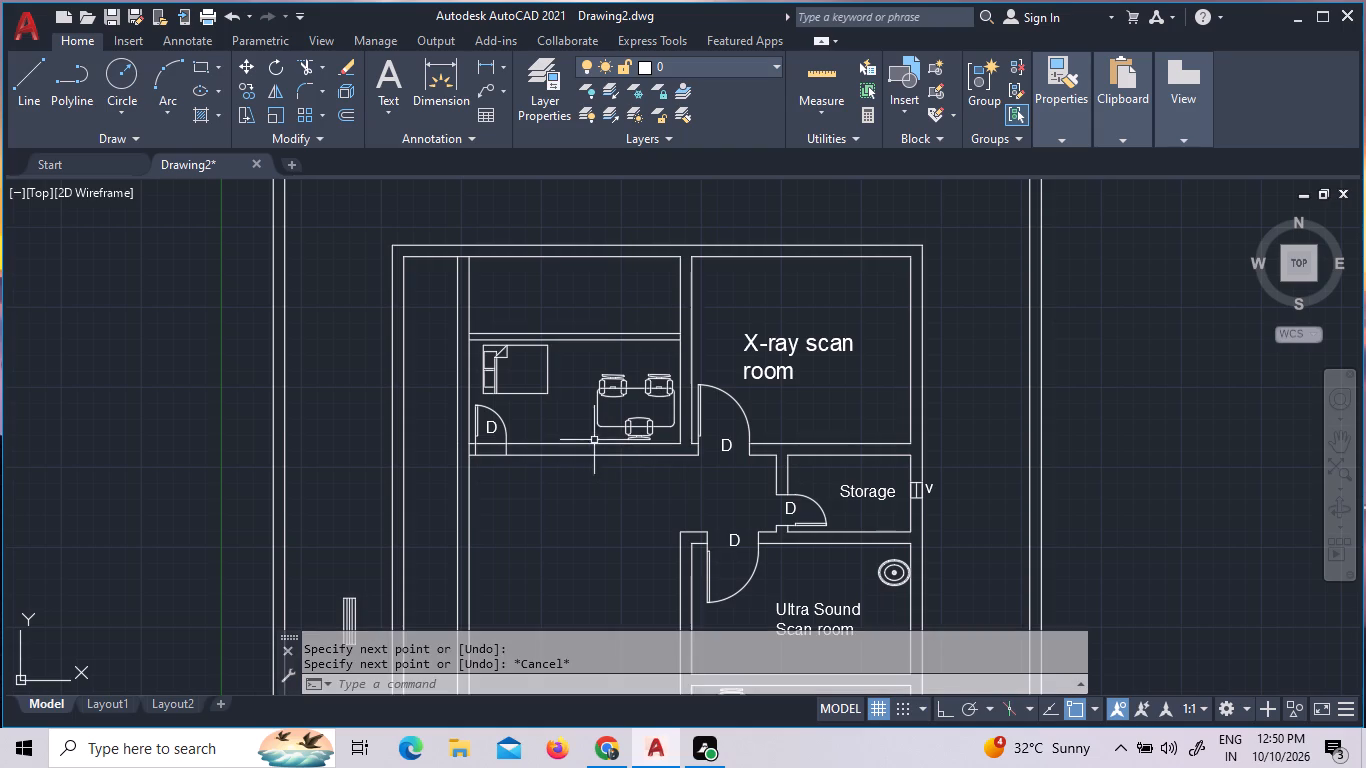
Trim the two south wall lines across the door opening and the short wall segment at the wall's west junction.
type("TR")
key("space")
key("space")
left_click(498, 437)
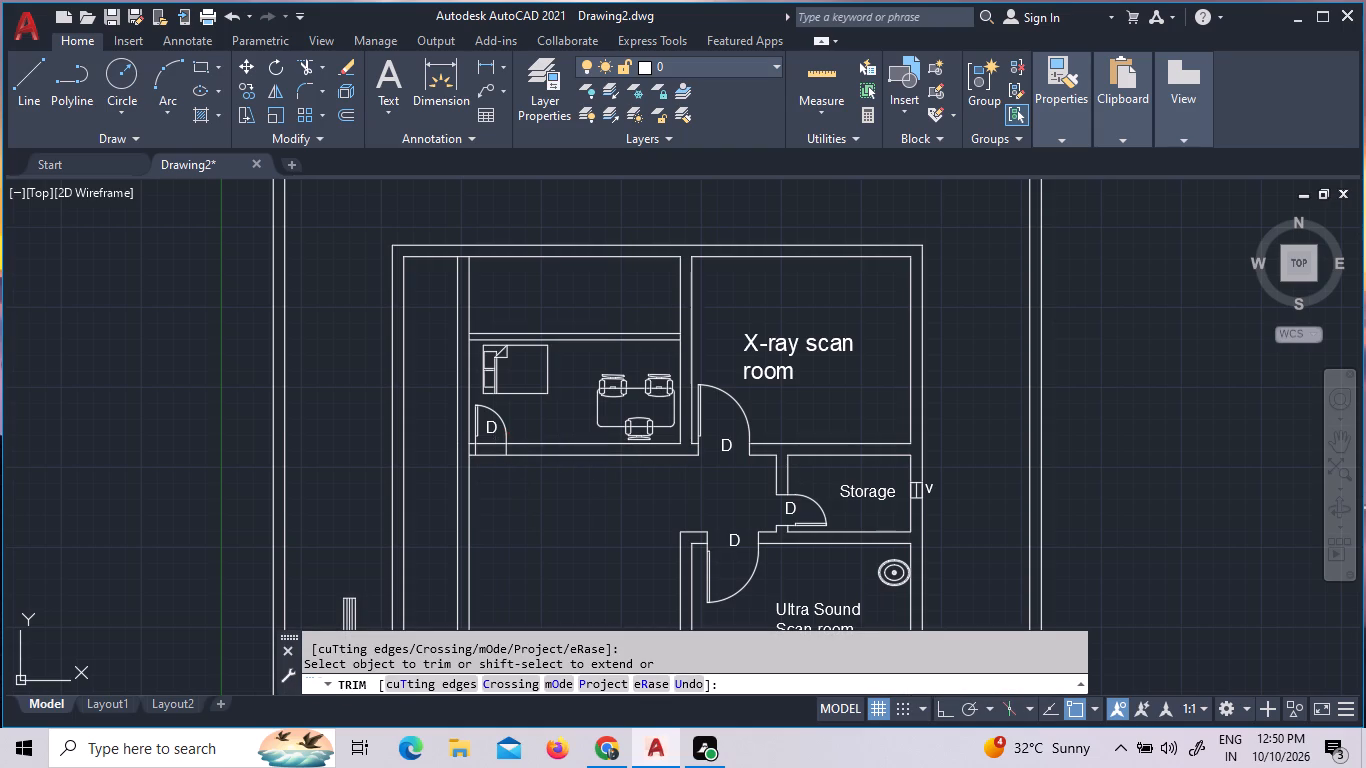
left_click(487, 480)
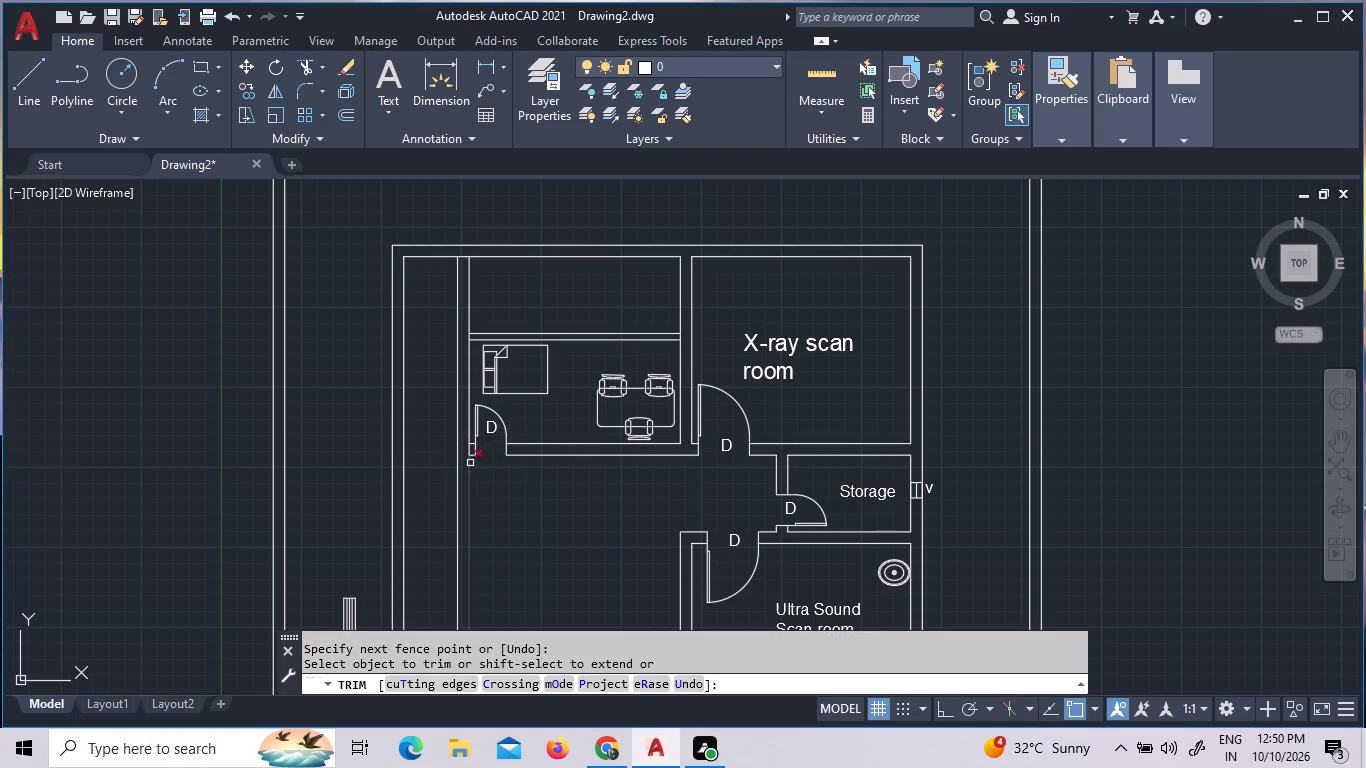
left_click(469, 450)
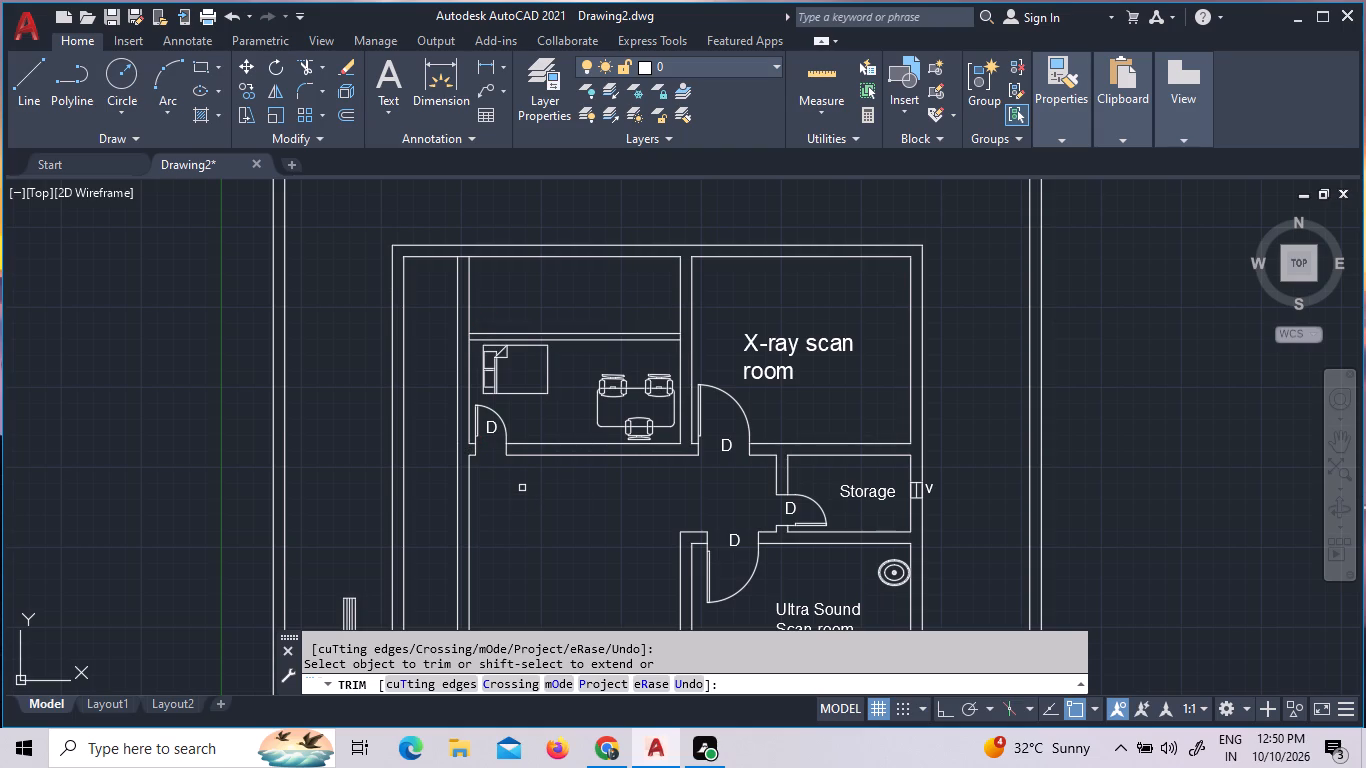
key("Escape")
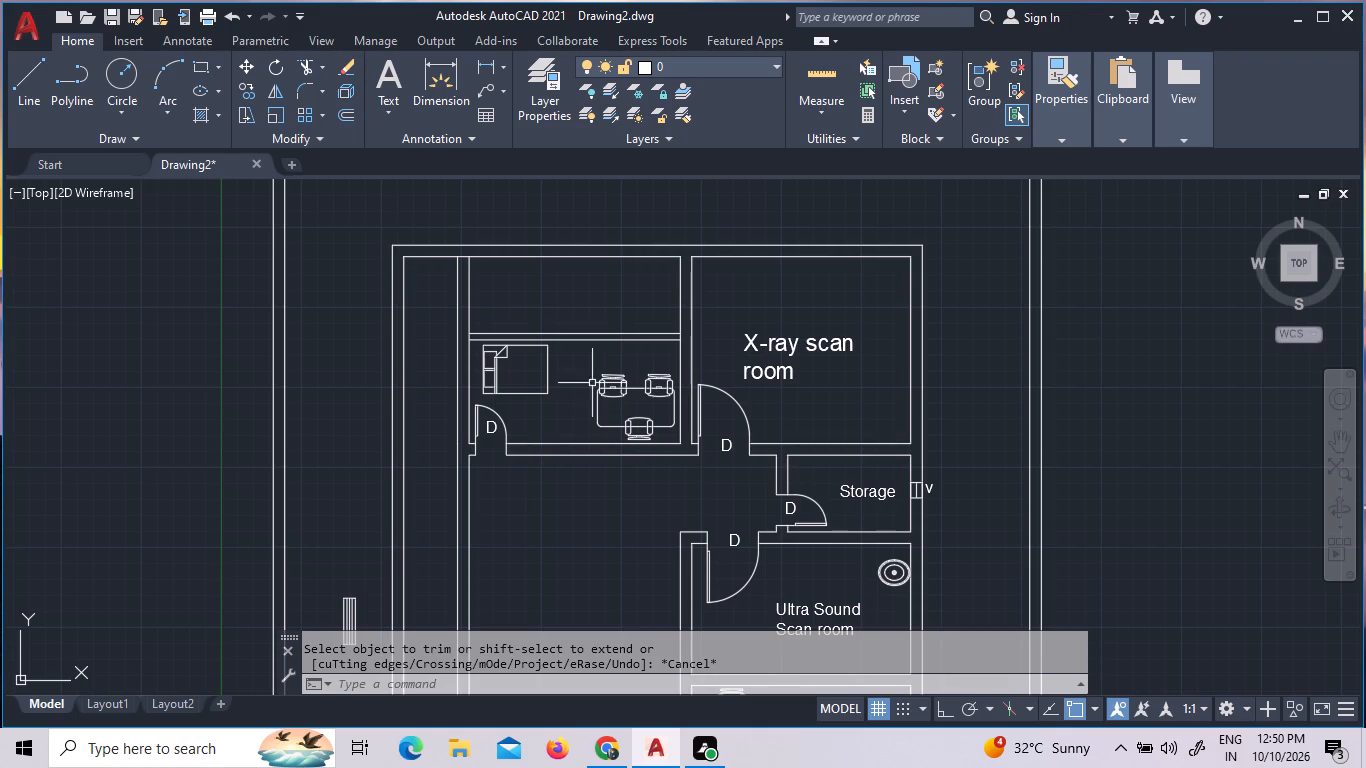
Write the multiline text label "Consultation Room 4" above the desk in the furnished room west of the X-ray scan room.
left_click(393, 84)
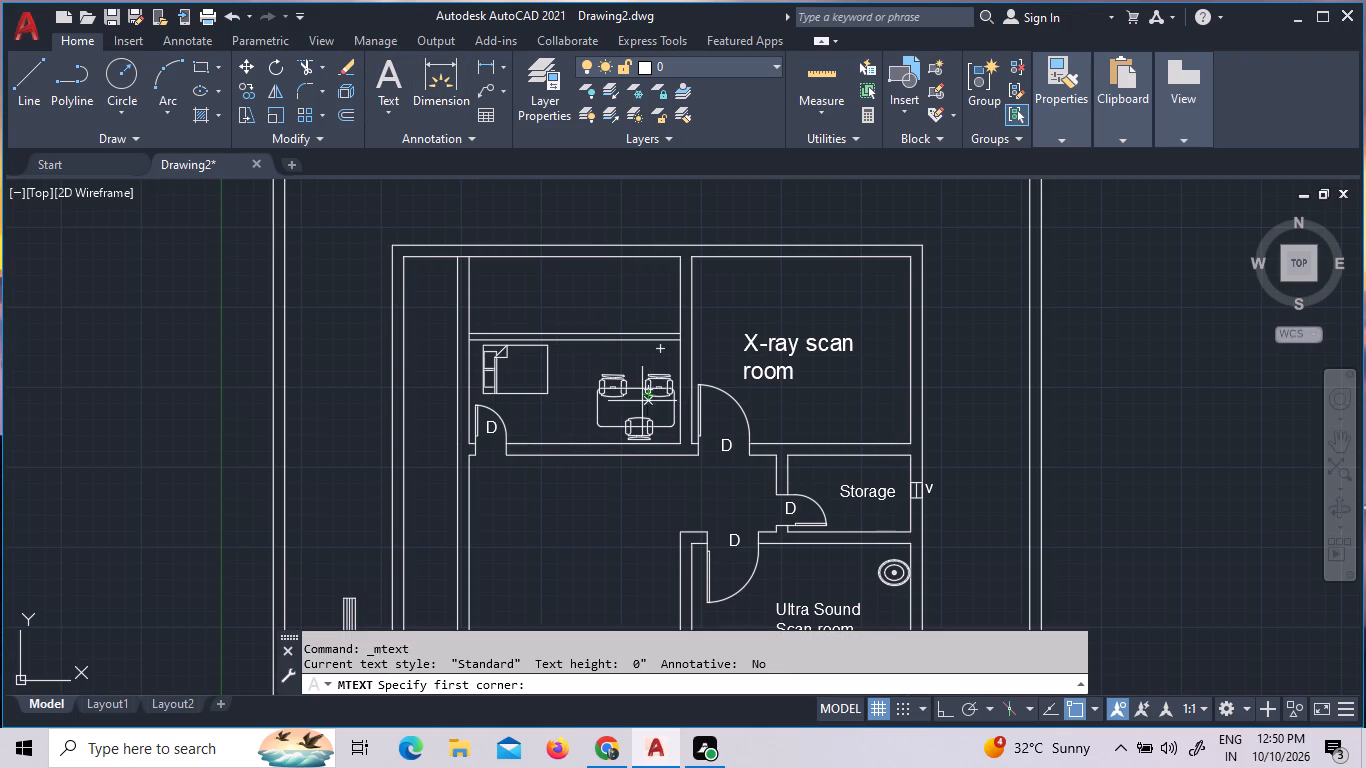
left_click(559, 344)
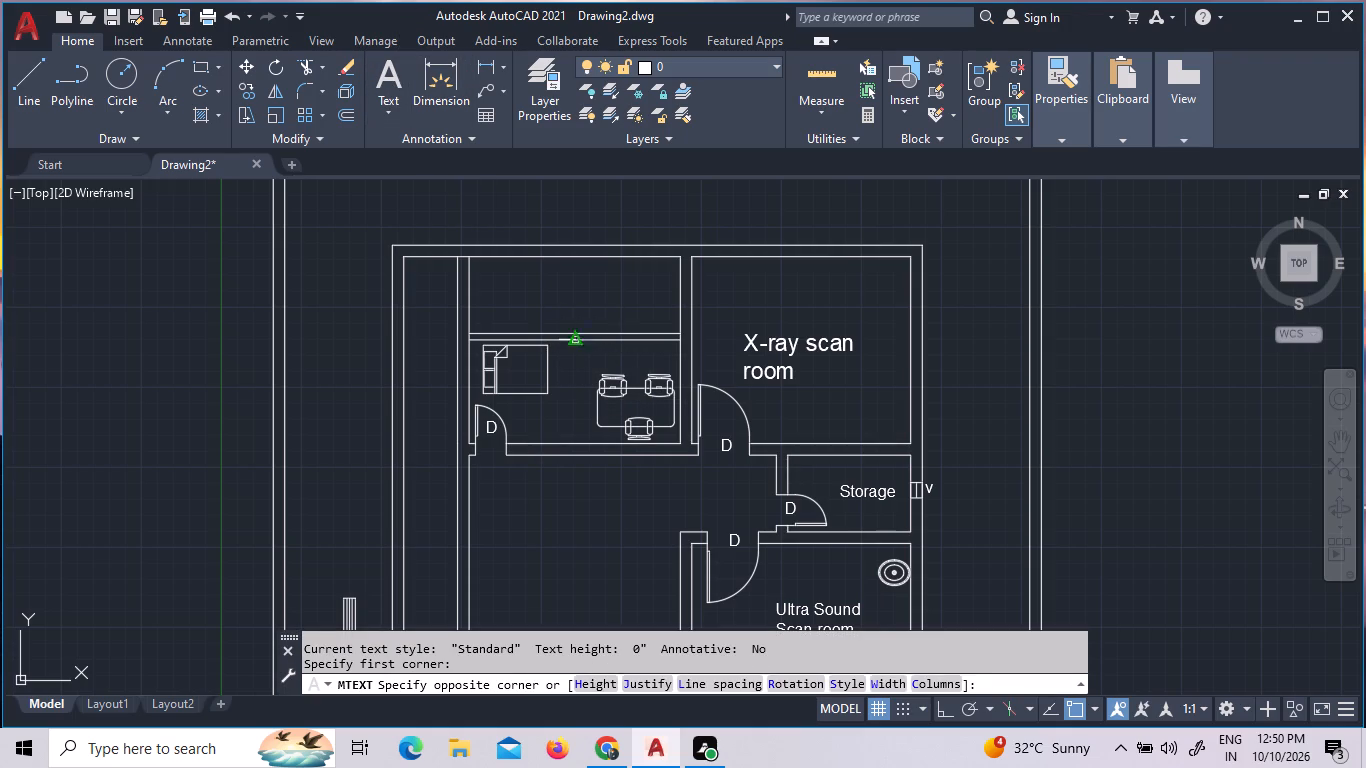
left_click(719, 363)
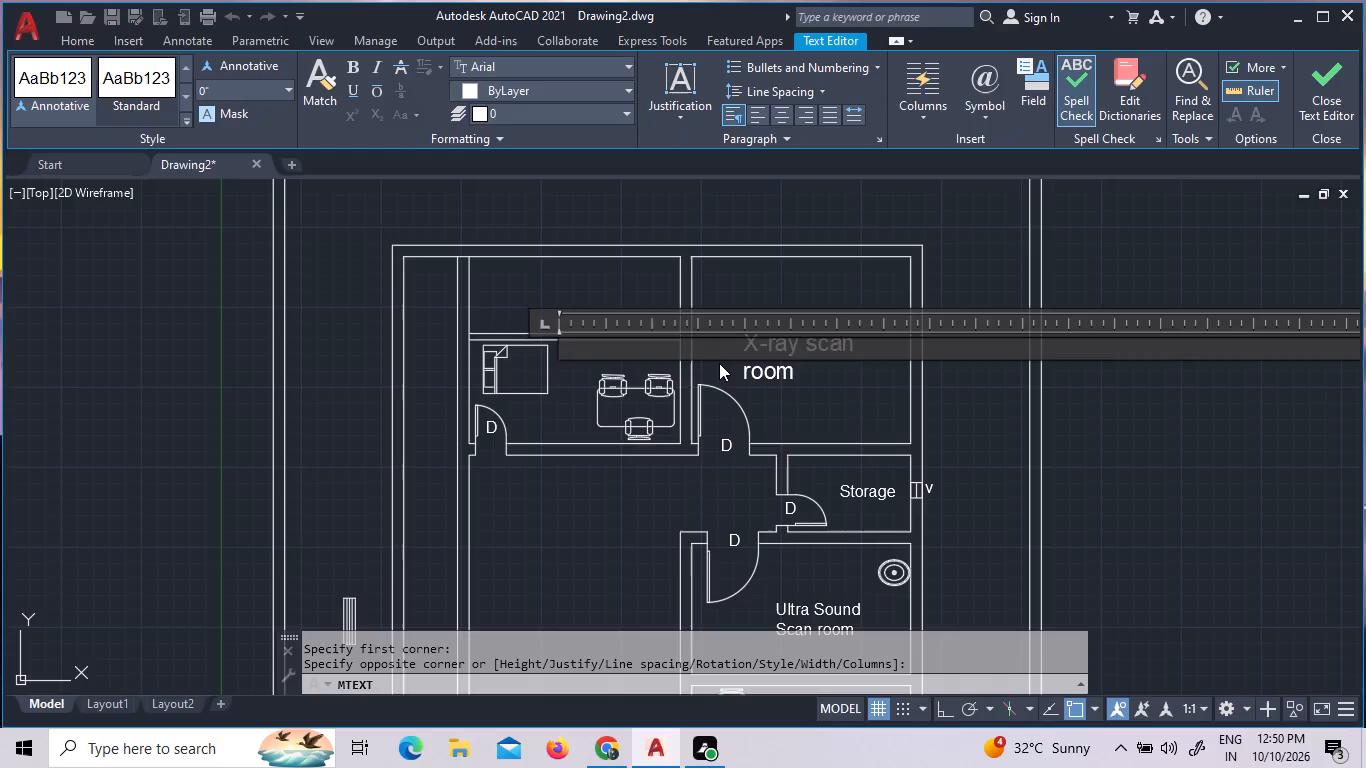
key("c")
key("o")
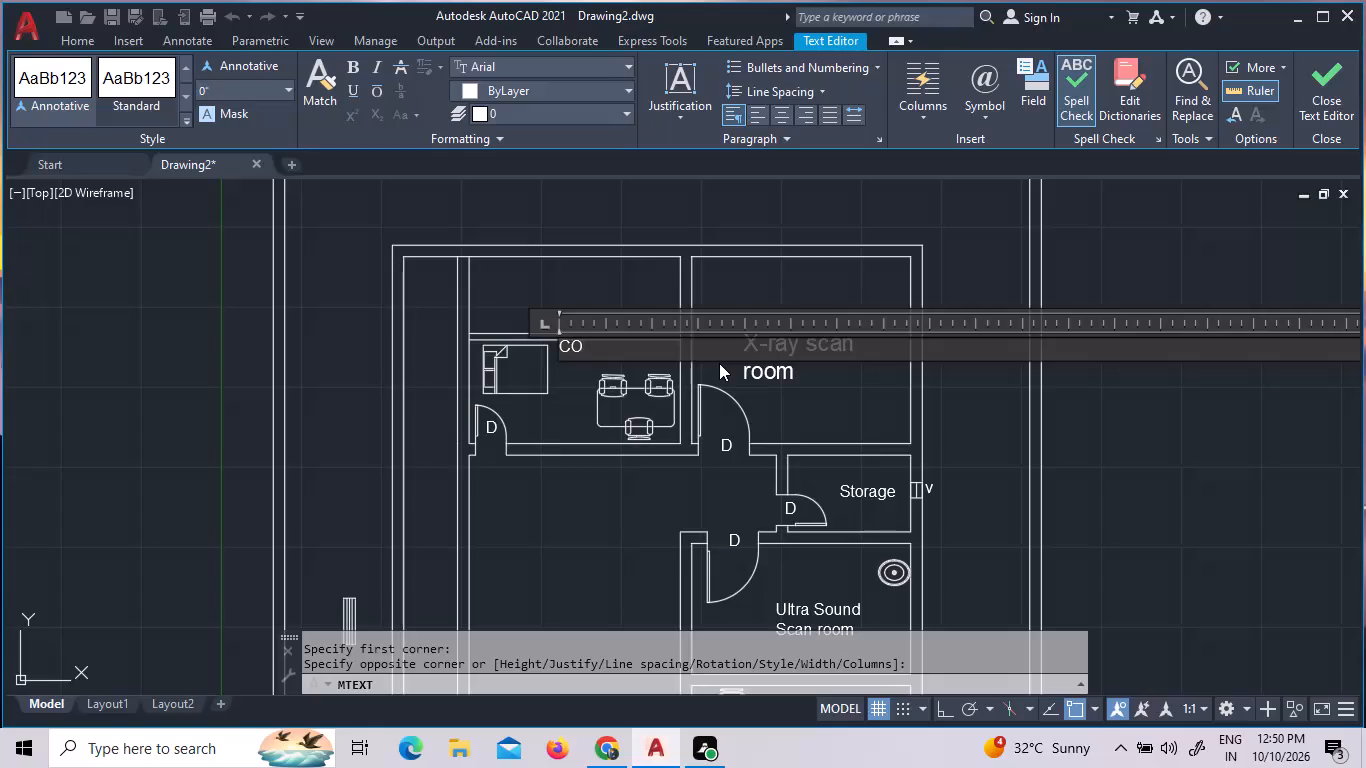
key("BackSpace")
type("onsu")
type("ltation")
key("space")
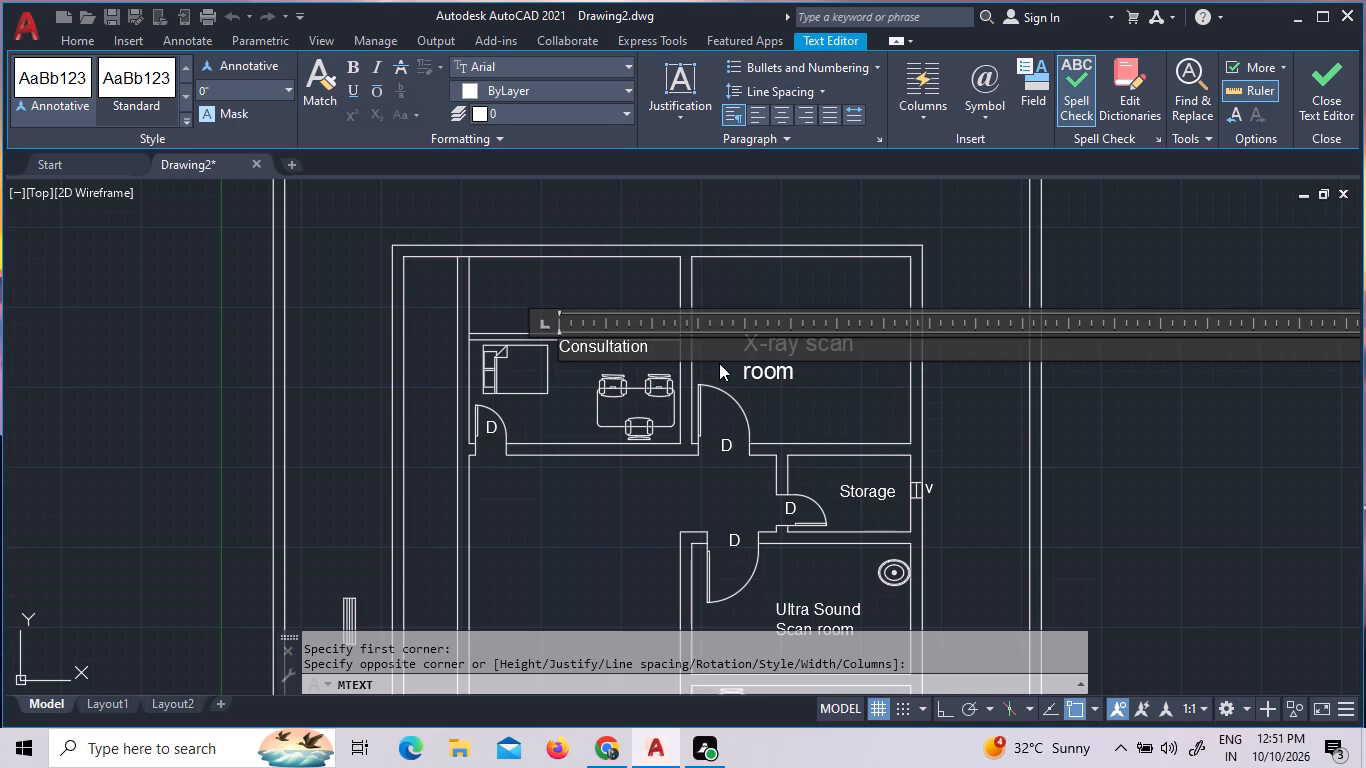
key("r")
key("BackSpace")
type("ROO")
key("BackSpace")
key("BackSpace")
type("oo")
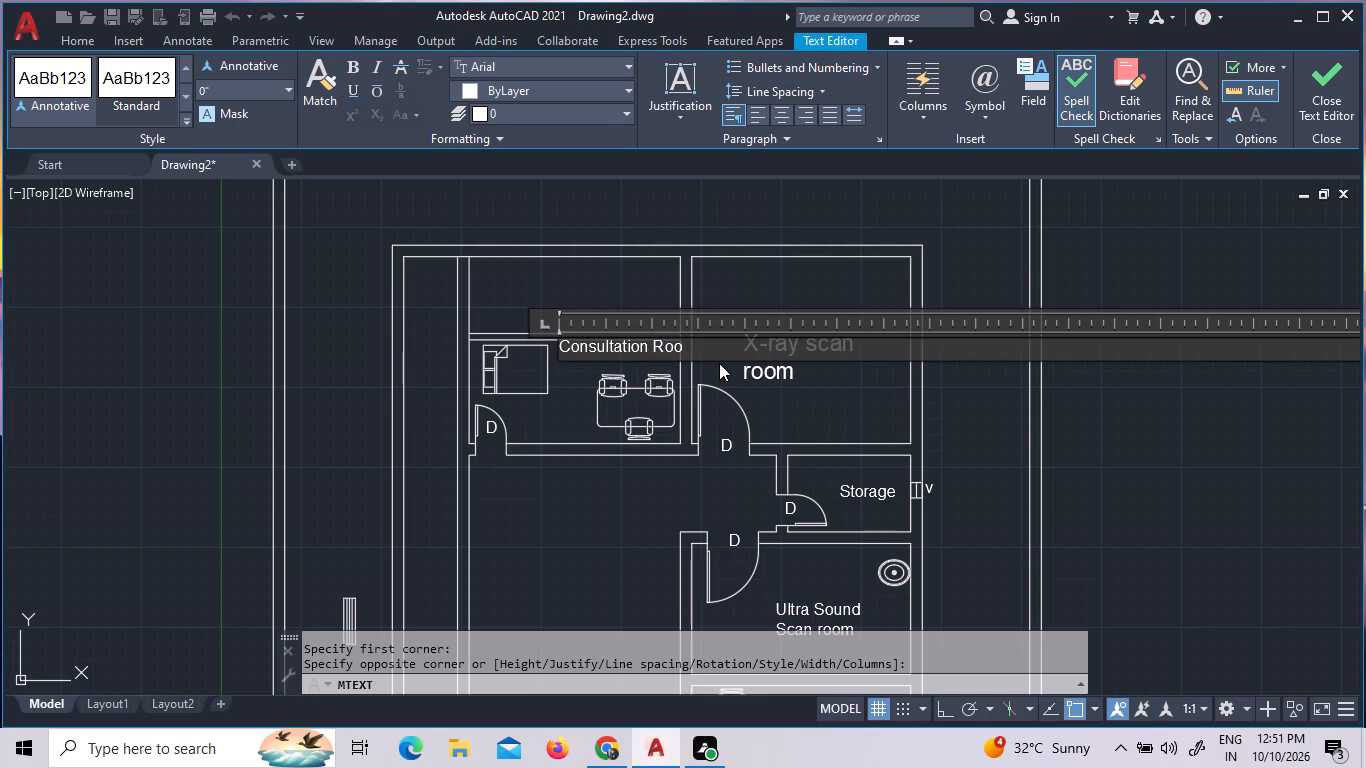
key("m")
key("space")
type("4")
Select the whole Consultation Room 4 text, give it a slightly smaller text height and finish the label.
left_click_drag(719, 347, 577, 362)
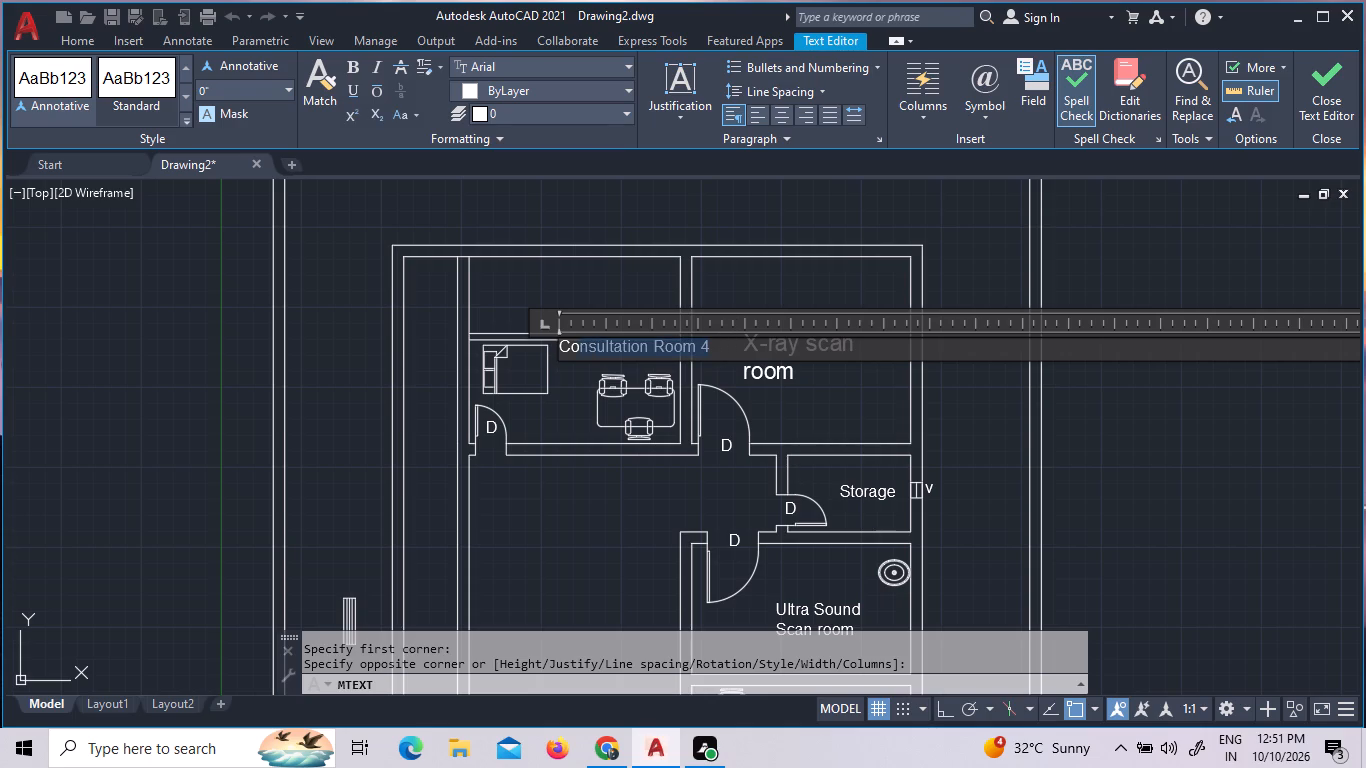
left_click_drag(577, 362, 543, 365)
left_click(289, 84)
left_click(232, 169)
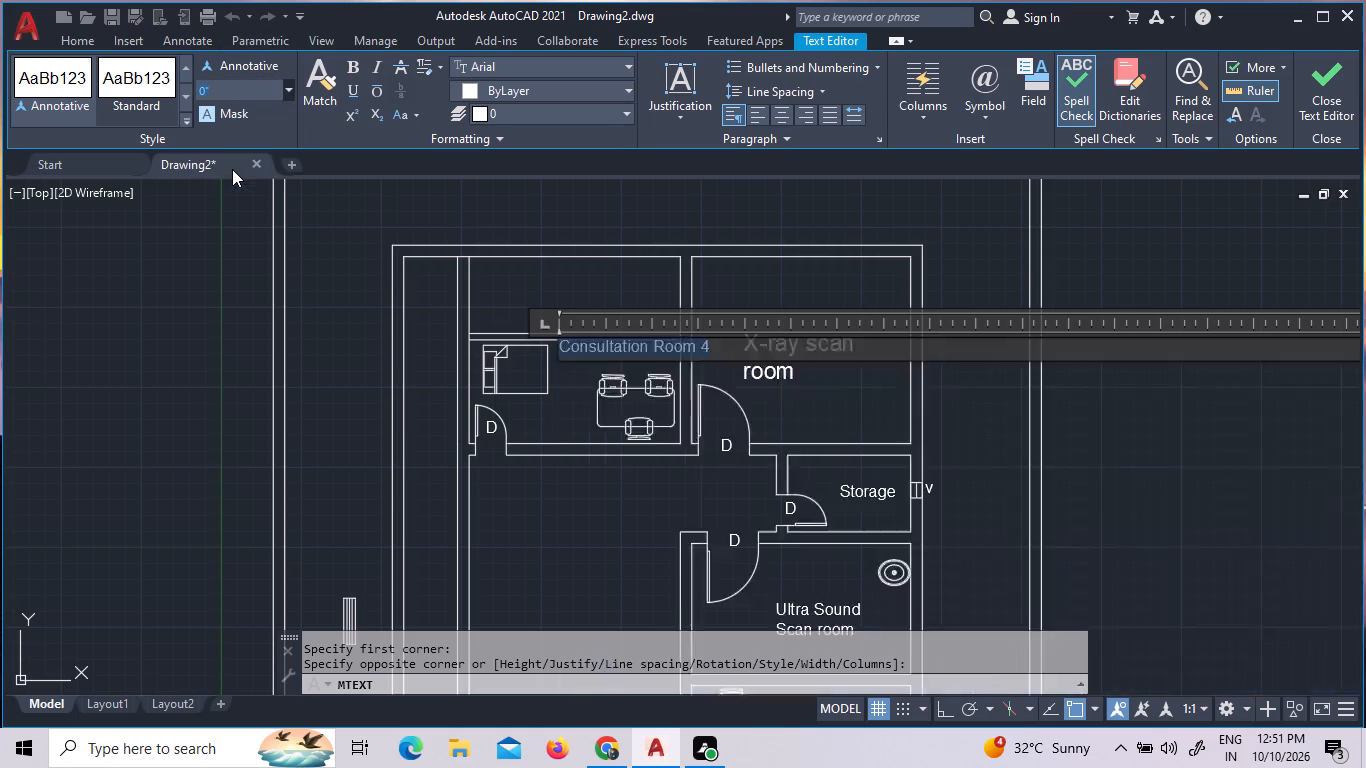
left_click(406, 390)
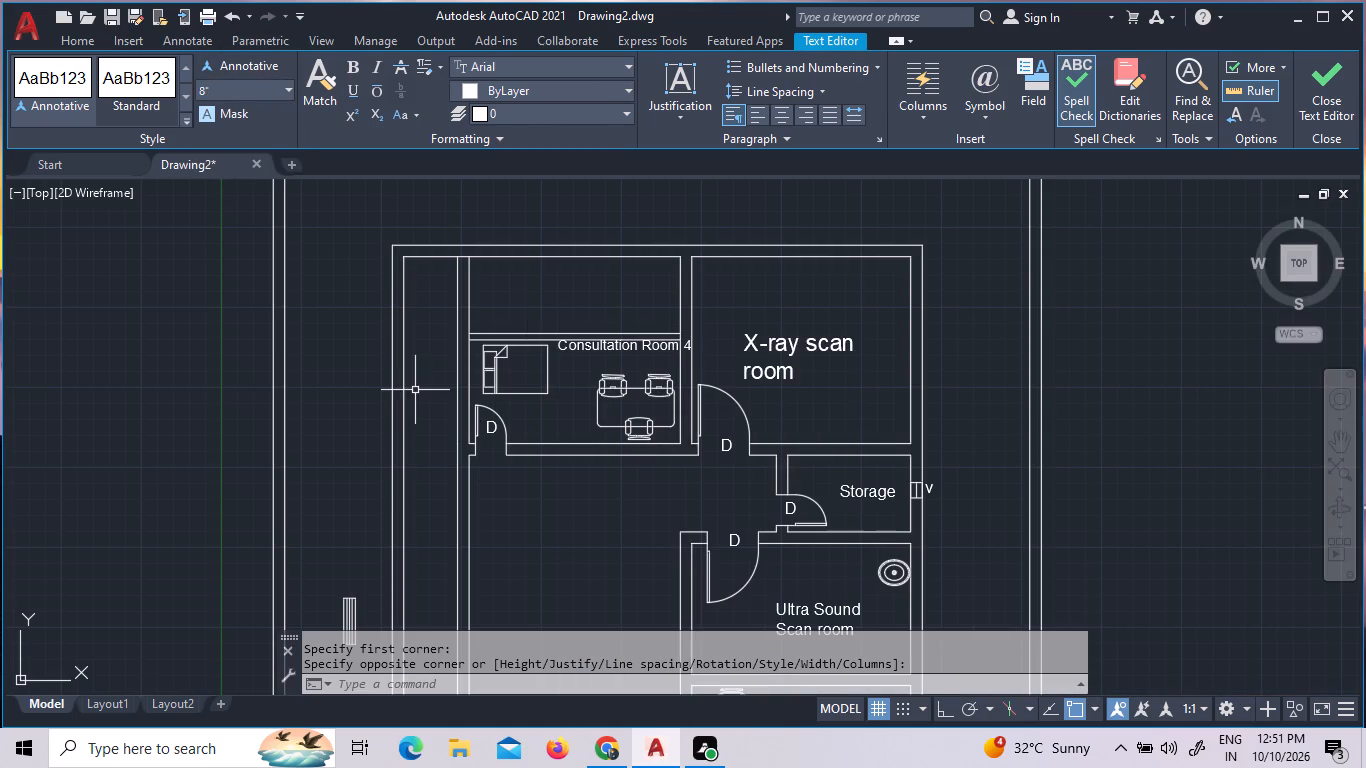
Move the Consultation Room 4 label slightly down and west so it fits between the bed and the east wall.
left_click(655, 346)
right_click(655, 346)
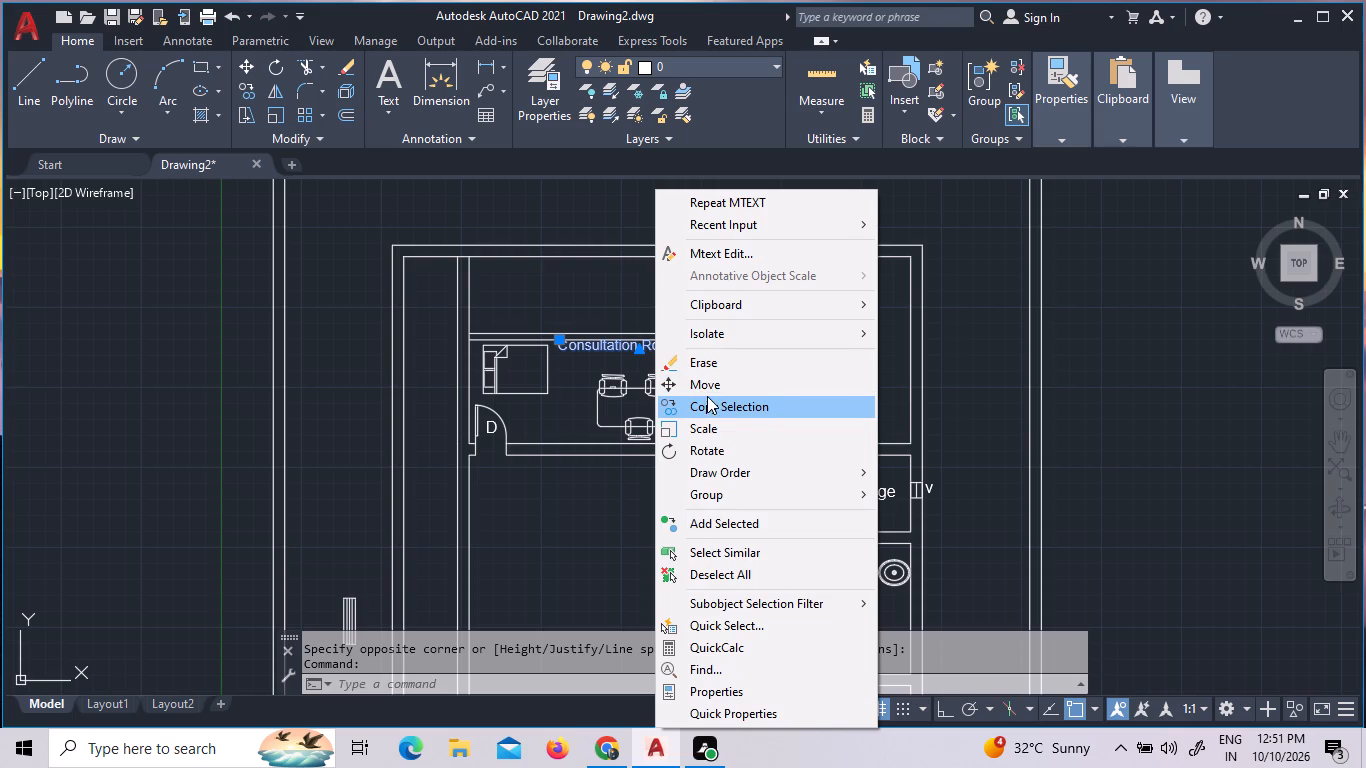
double_click(710, 389)
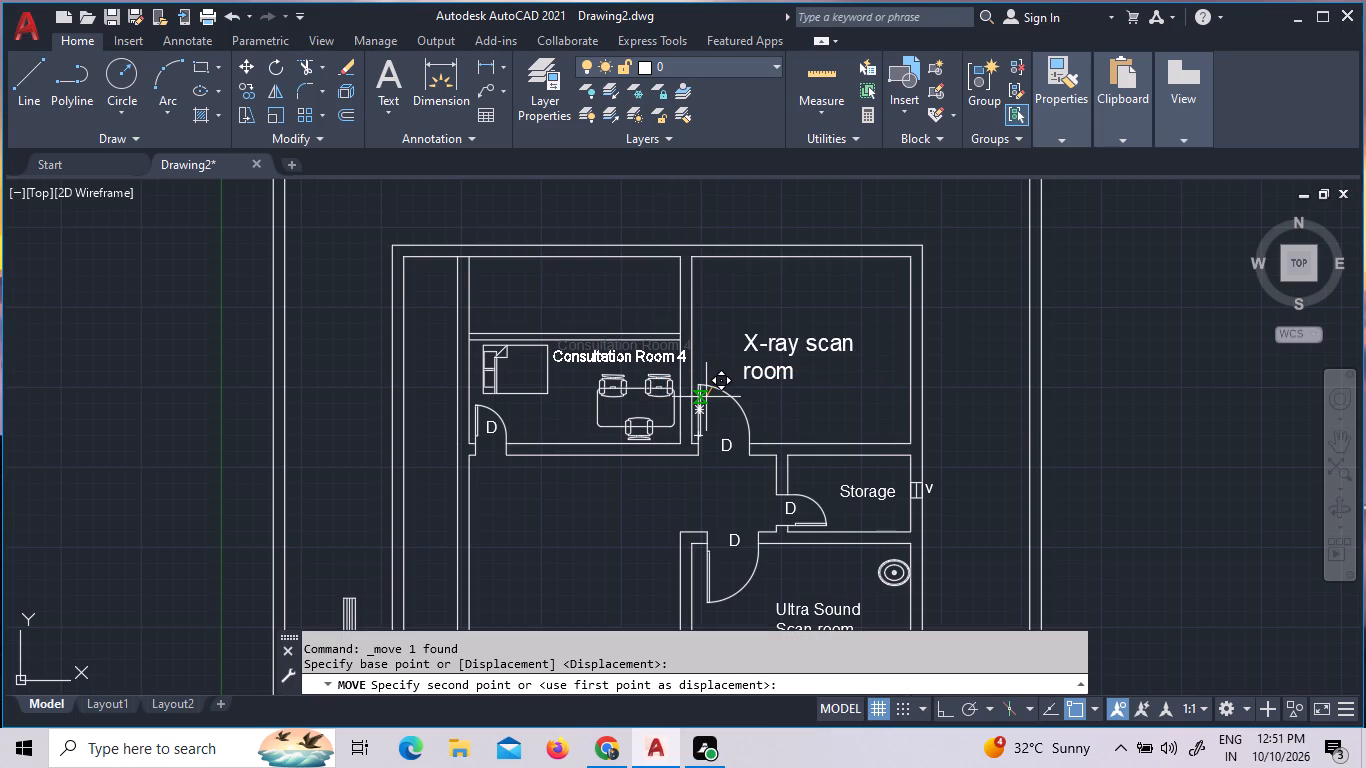
left_click(706, 397)
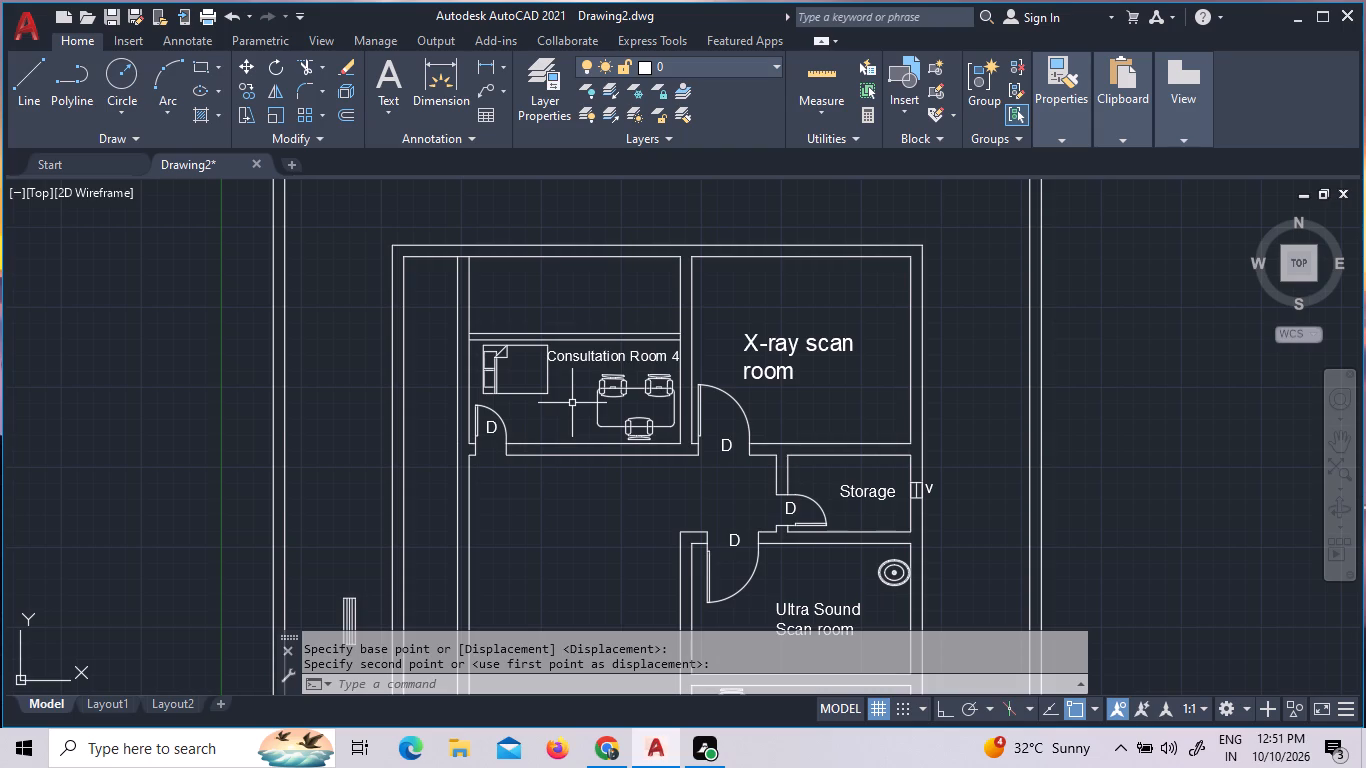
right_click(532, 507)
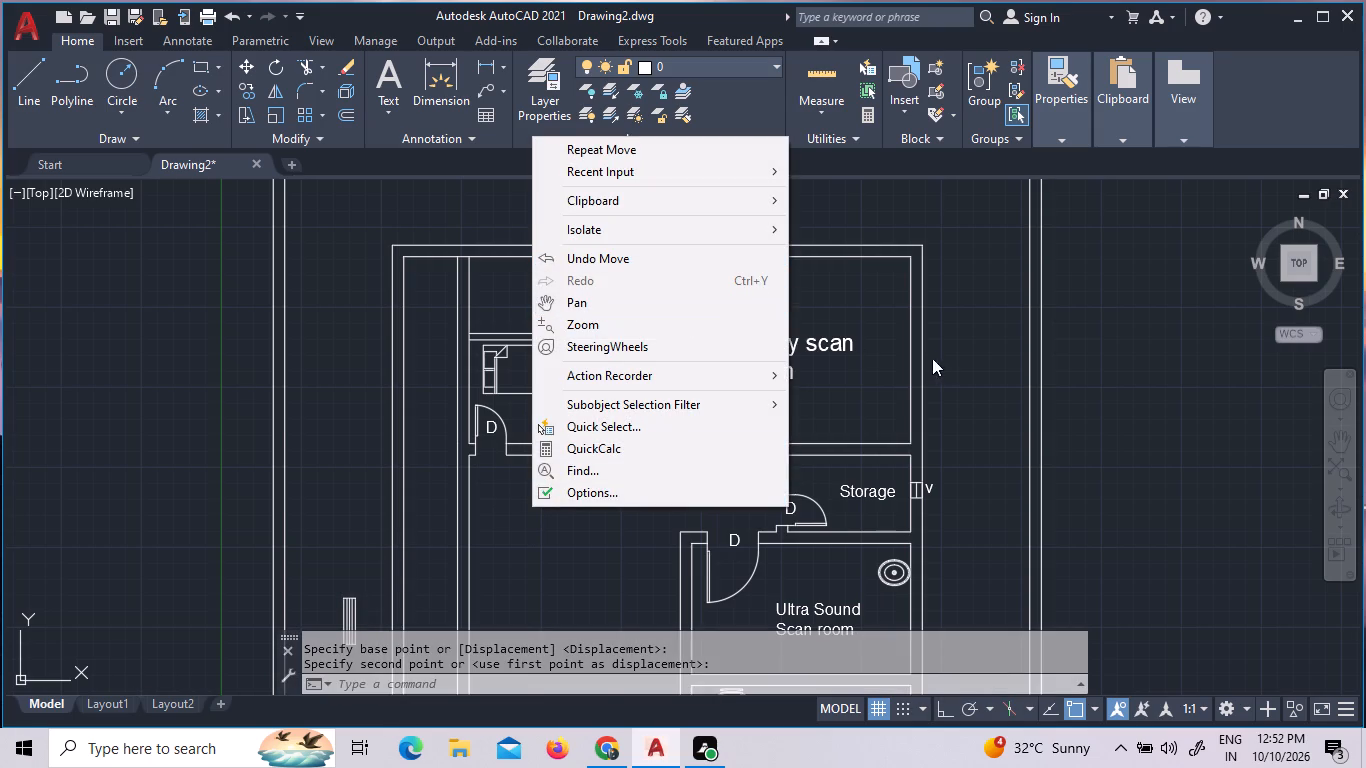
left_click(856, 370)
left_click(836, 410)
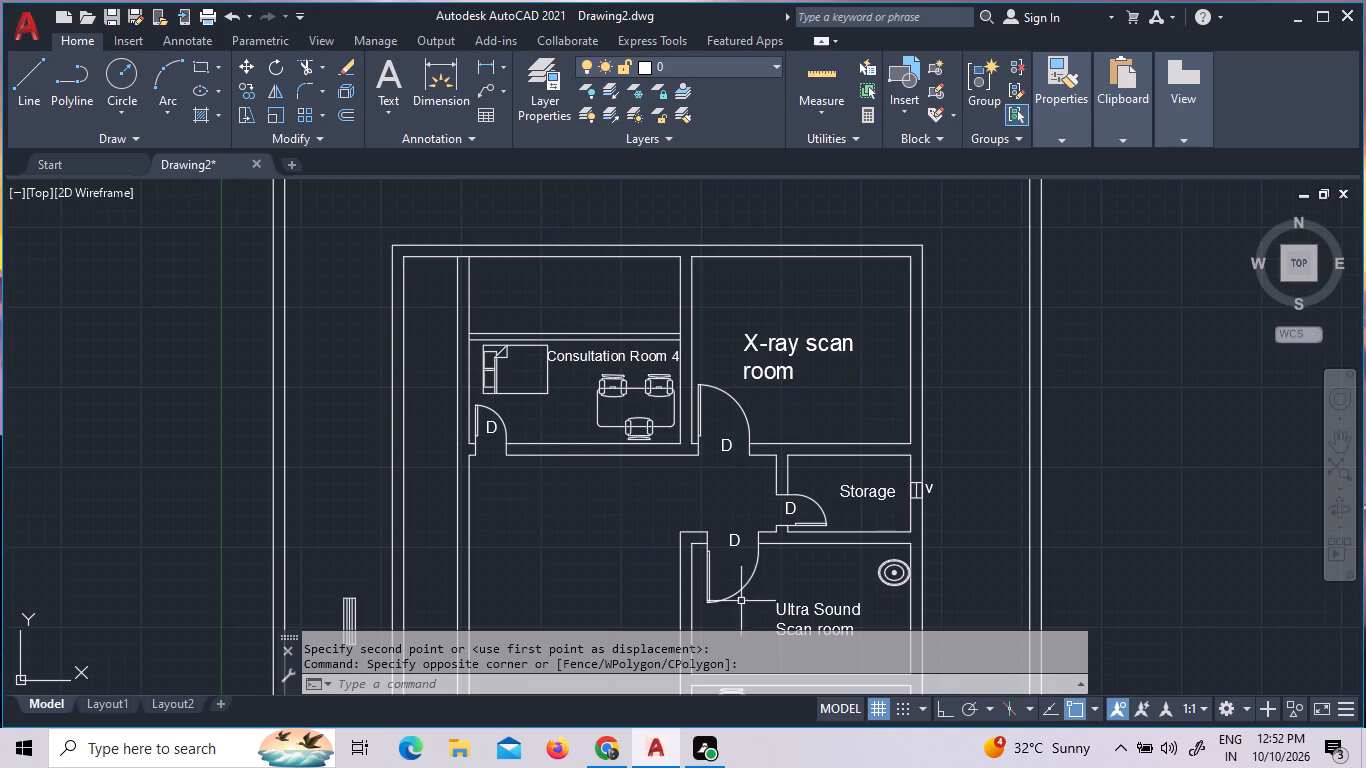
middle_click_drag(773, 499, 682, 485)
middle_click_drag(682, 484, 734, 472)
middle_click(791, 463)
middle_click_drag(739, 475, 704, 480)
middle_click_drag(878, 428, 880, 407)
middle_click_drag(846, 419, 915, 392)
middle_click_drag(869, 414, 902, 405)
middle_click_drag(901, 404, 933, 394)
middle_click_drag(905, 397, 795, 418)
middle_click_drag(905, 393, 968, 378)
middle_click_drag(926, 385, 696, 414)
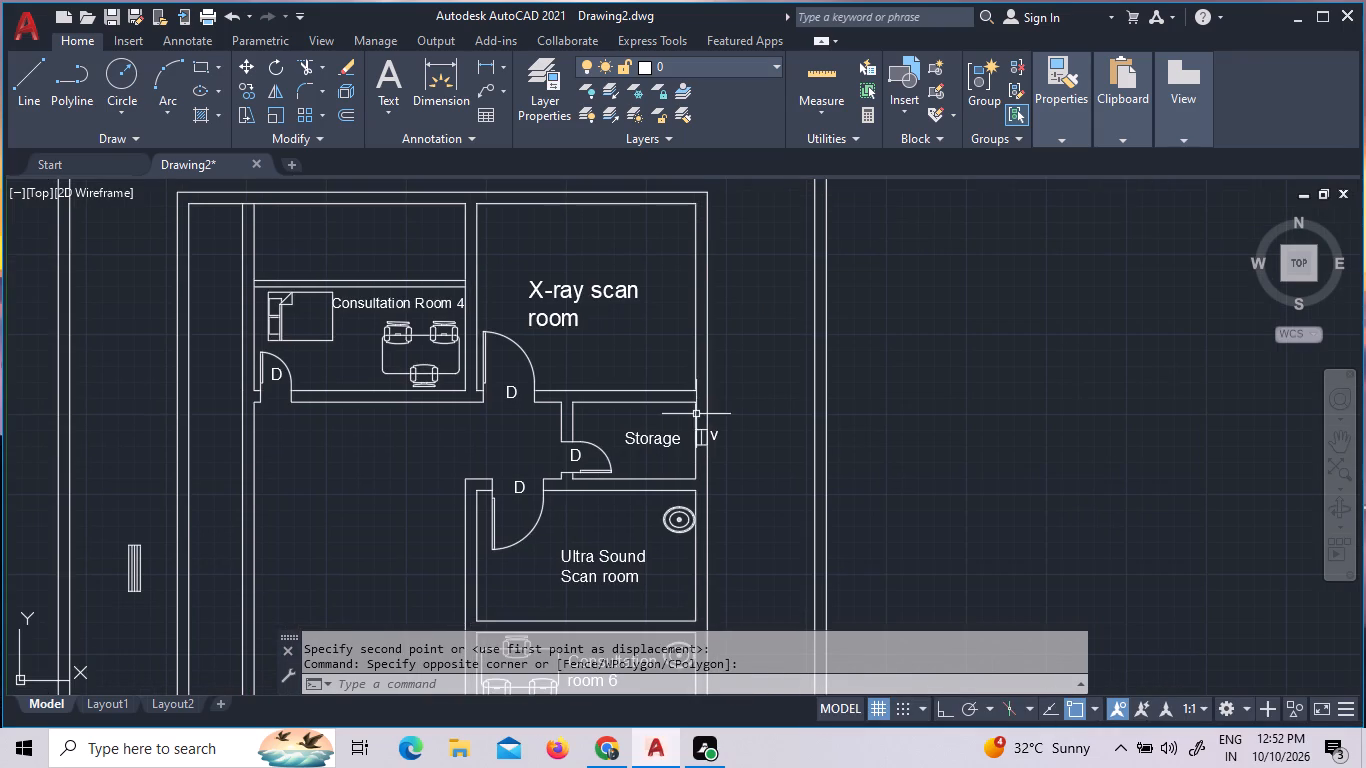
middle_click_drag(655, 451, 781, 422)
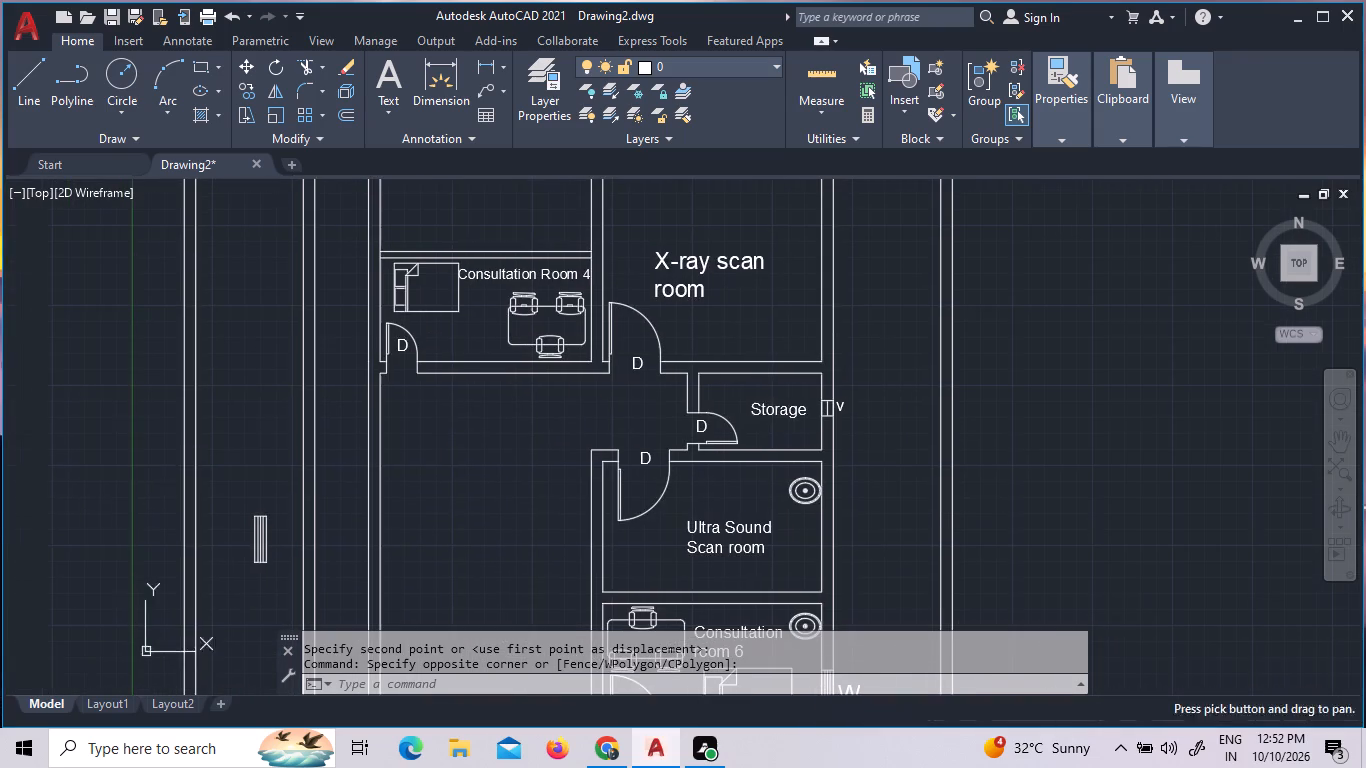
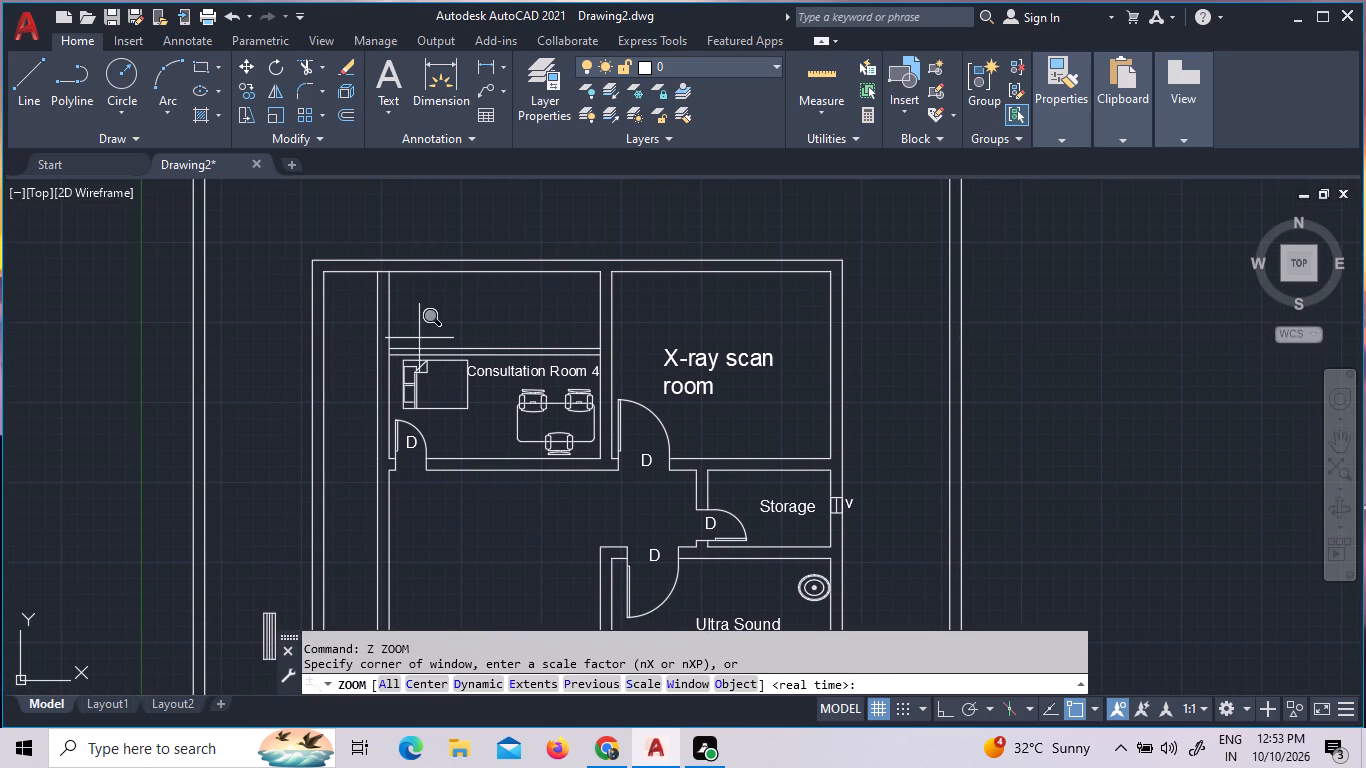
Trim the wall lines at the empty north room's northwest junction and at both ends of the partition above Consultation Room 4.
key("w")
key("space")
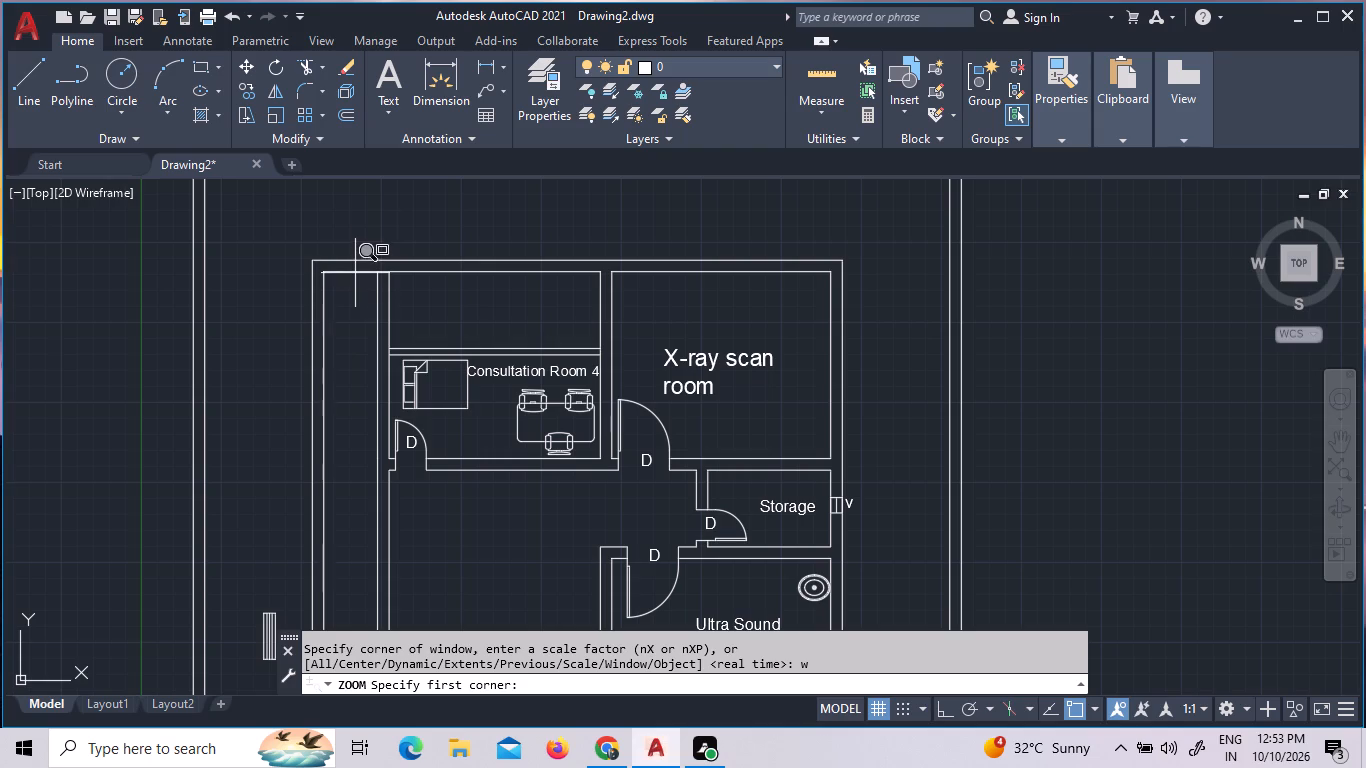
left_click(276, 224)
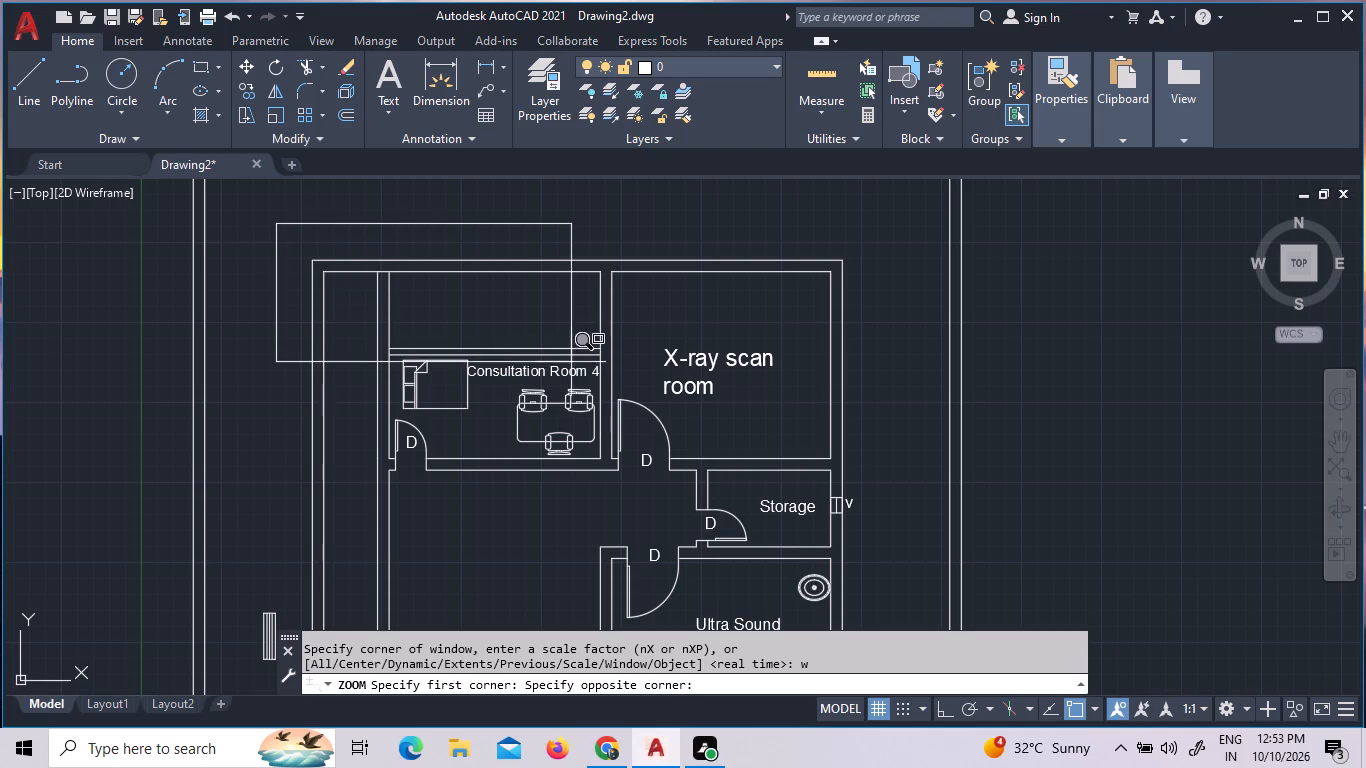
left_click(618, 384)
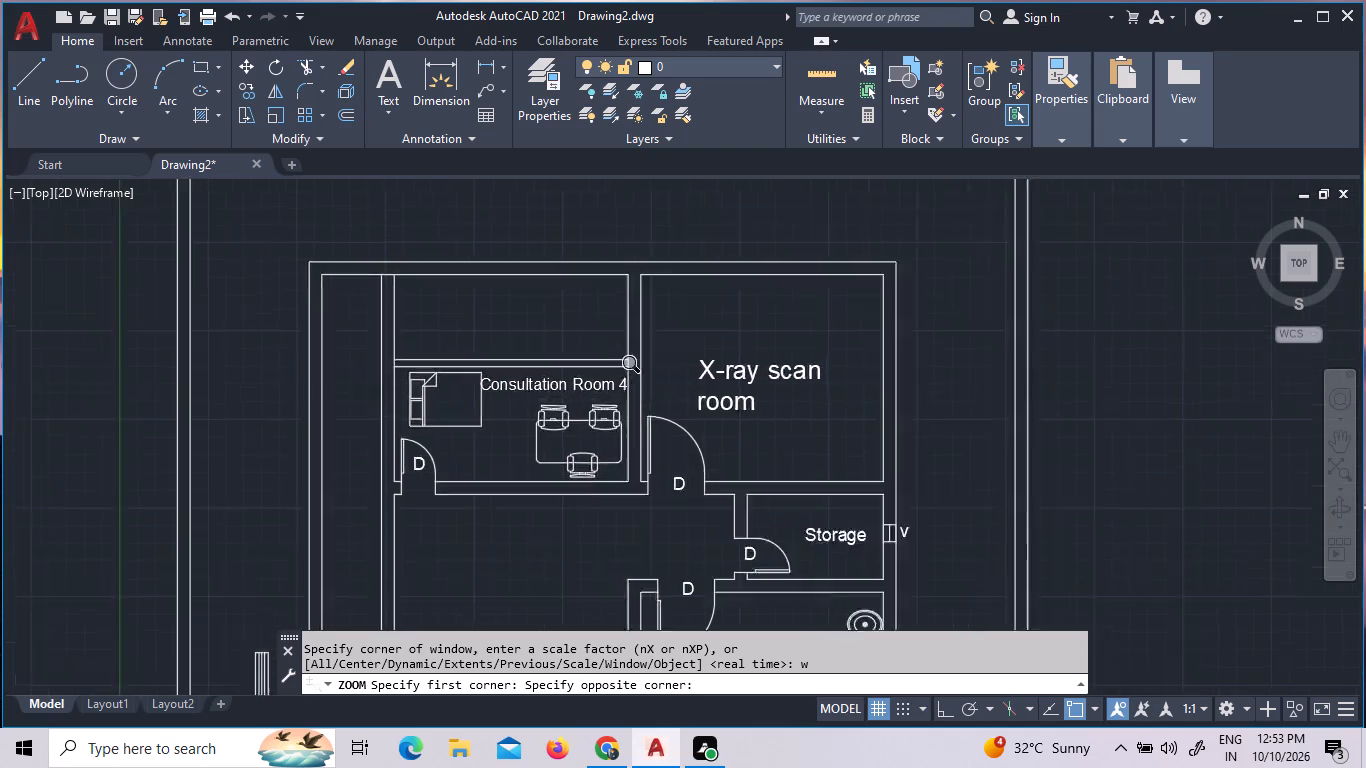
middle_click_drag(618, 420, 553, 299)
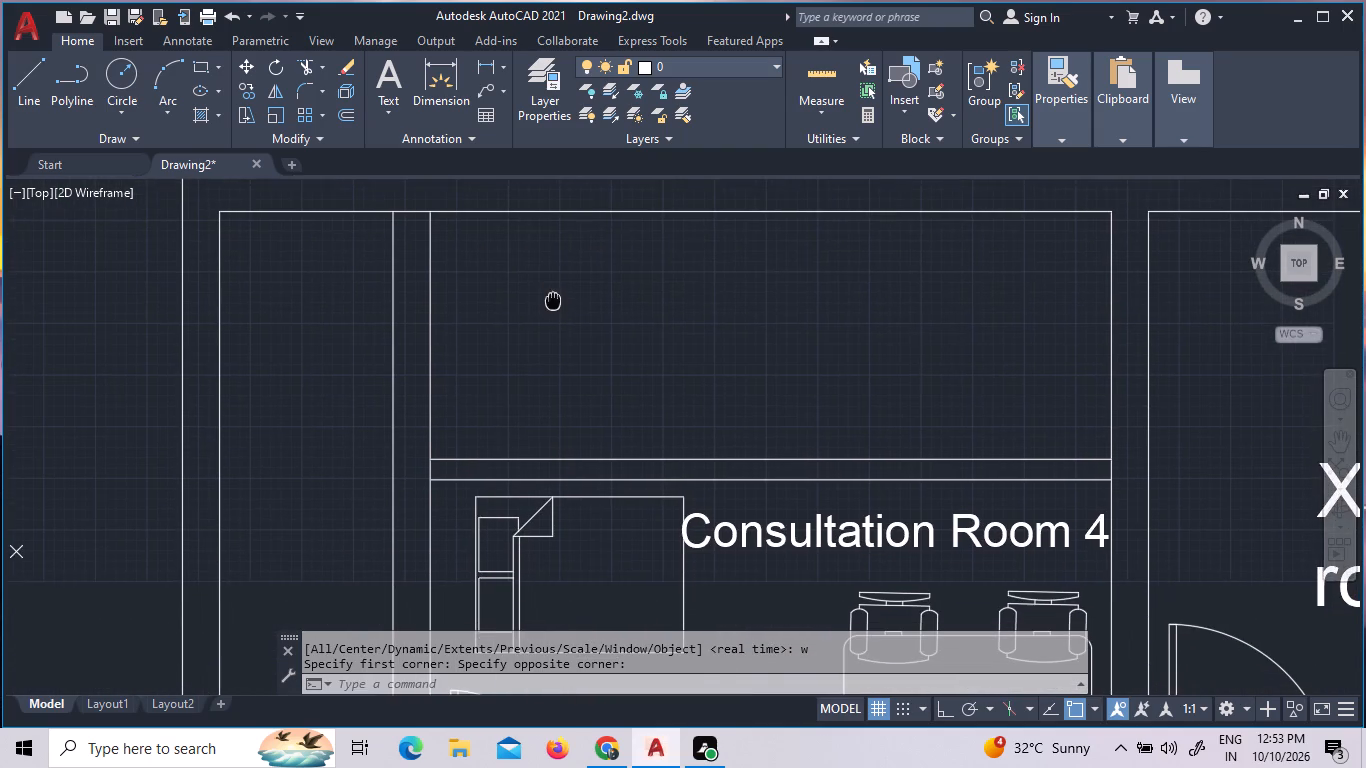
middle_click_drag(553, 299, 550, 299)
key("t")
key("r")
key("space")
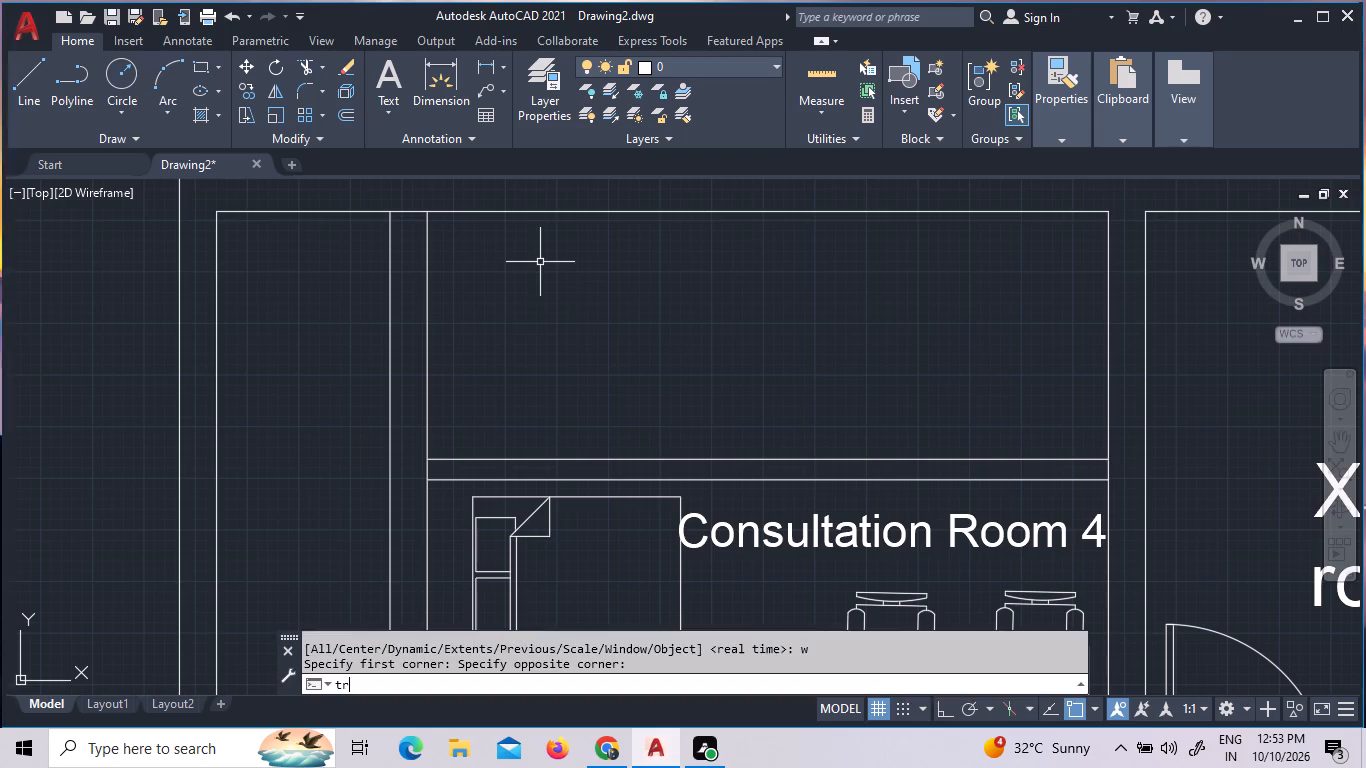
key("space")
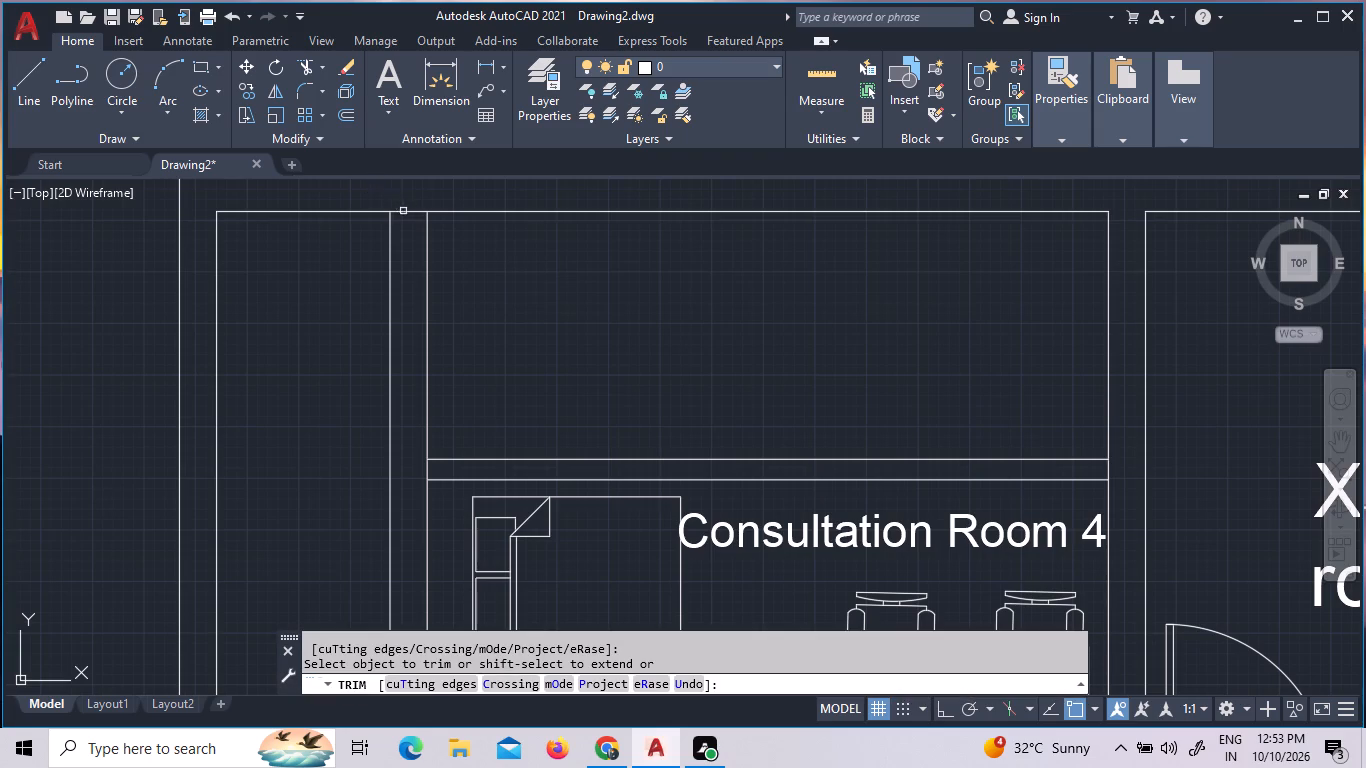
left_click(404, 212)
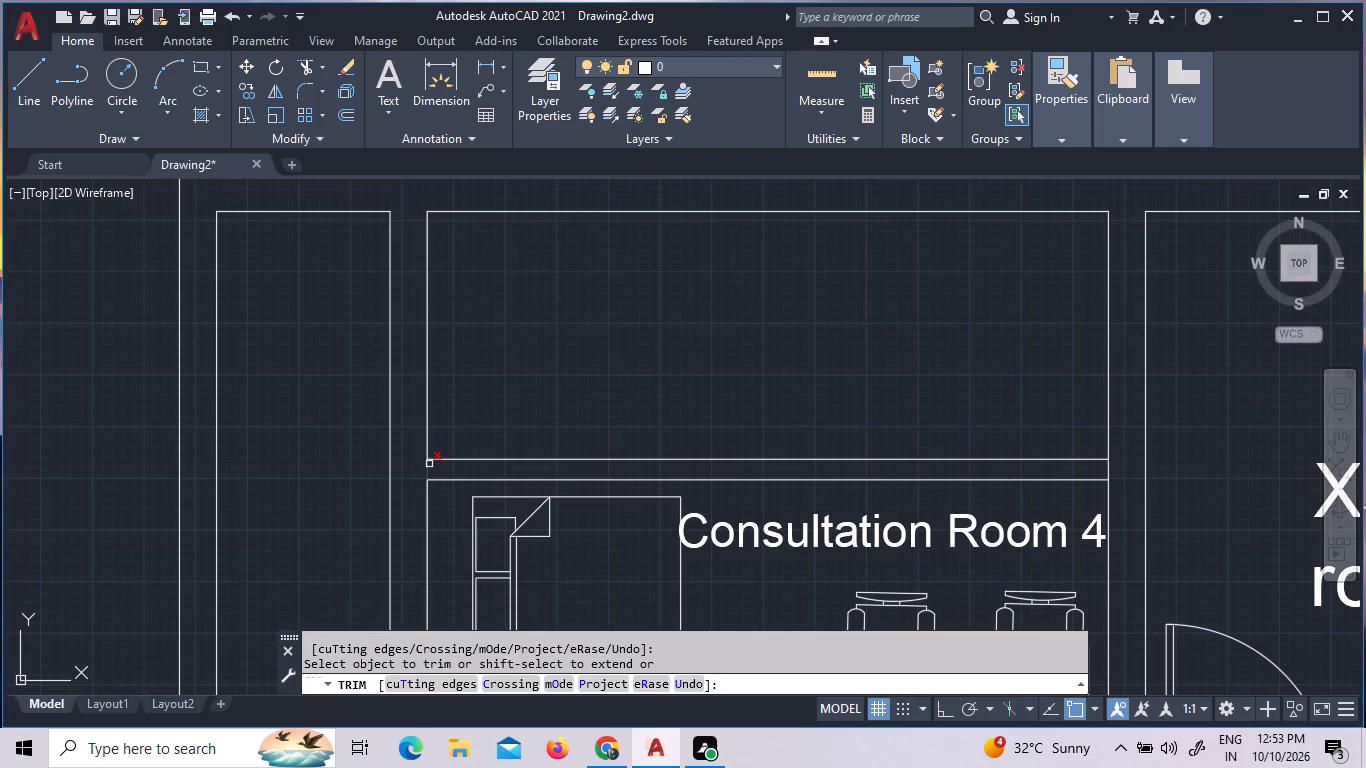
left_click(426, 467)
left_click(1111, 471)
key("Escape")
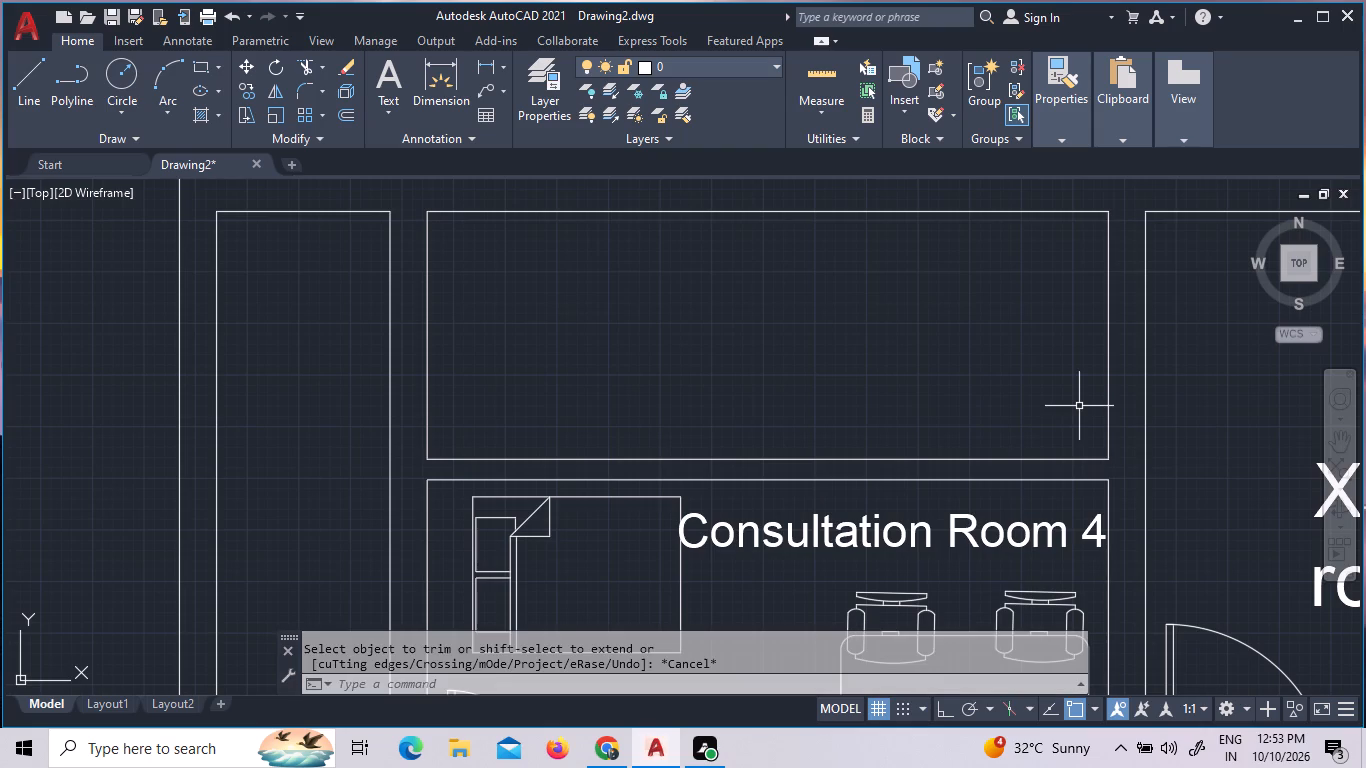
Draw a short line across the empty north room's west wall, level with its south inner edge.
key("l")
key("Return")
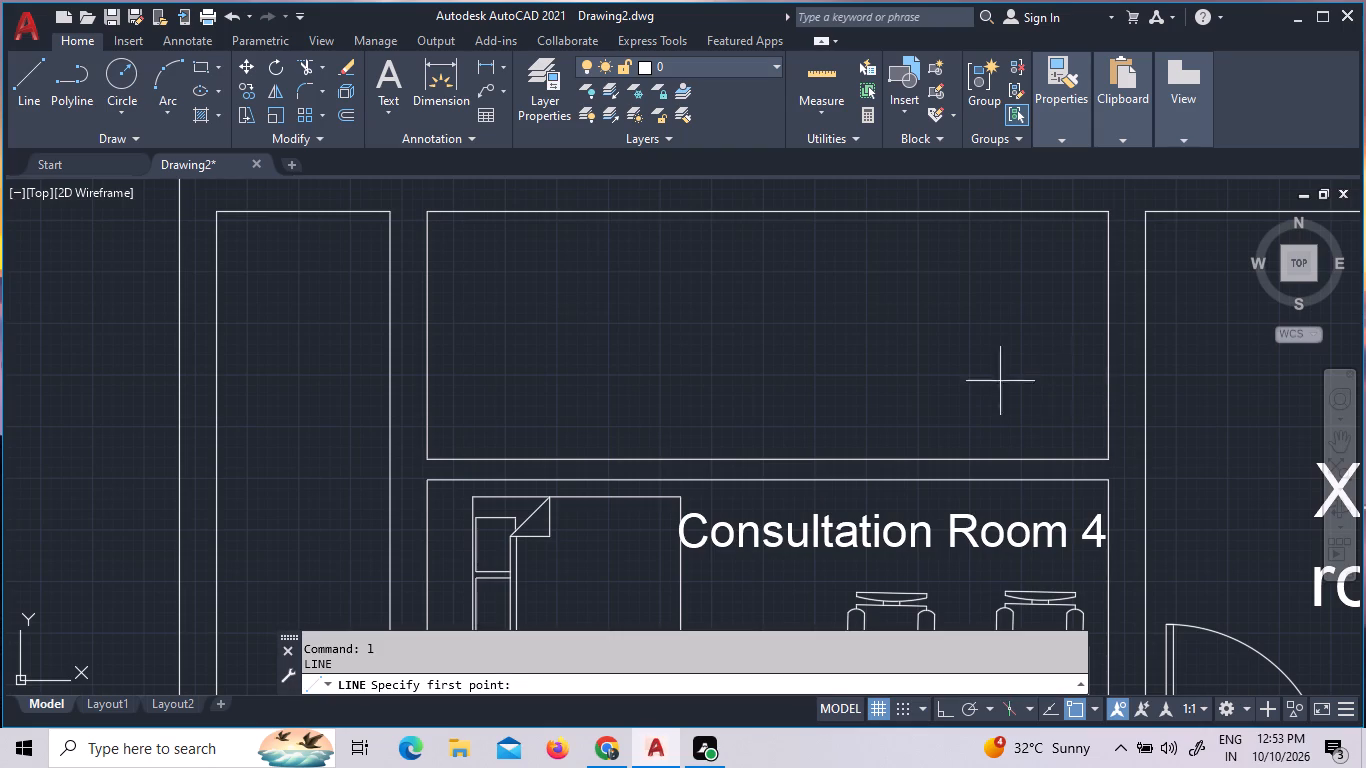
left_click(425, 464)
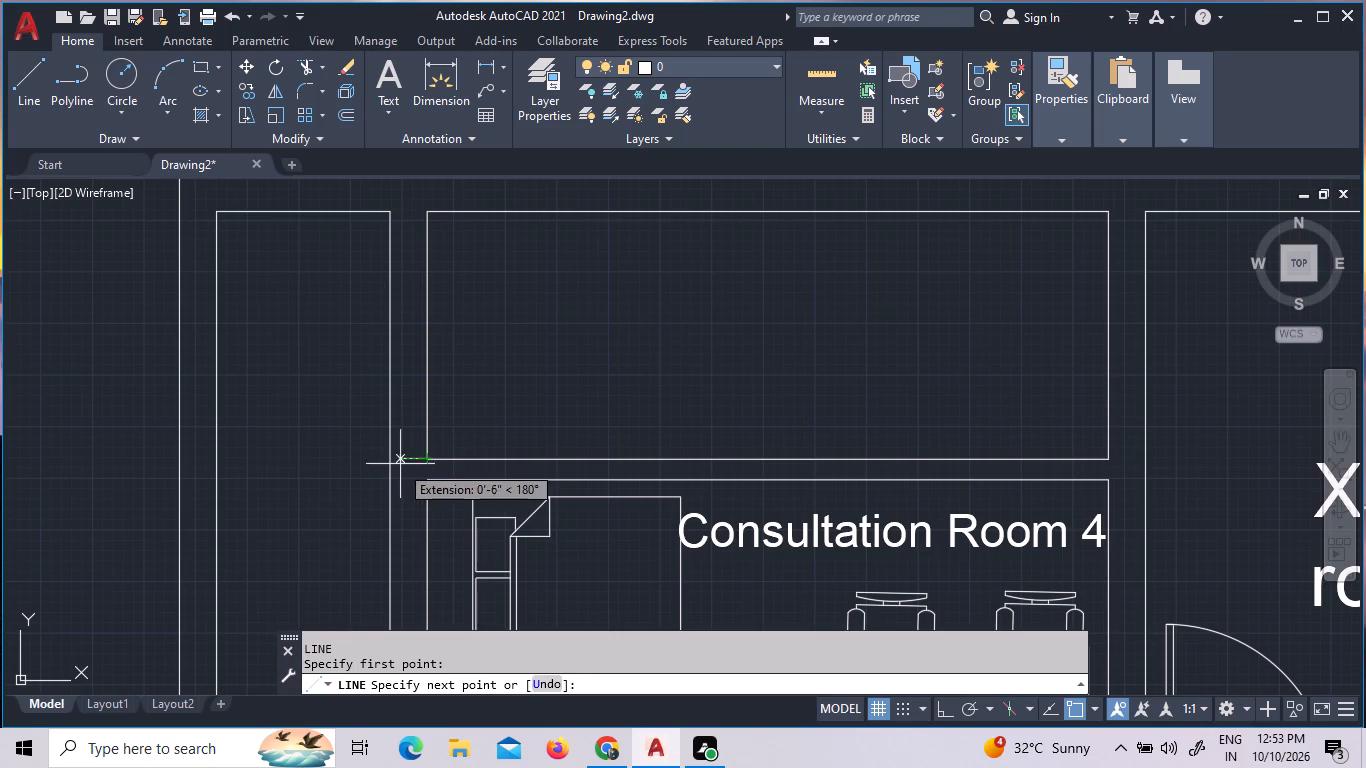
left_click(392, 459)
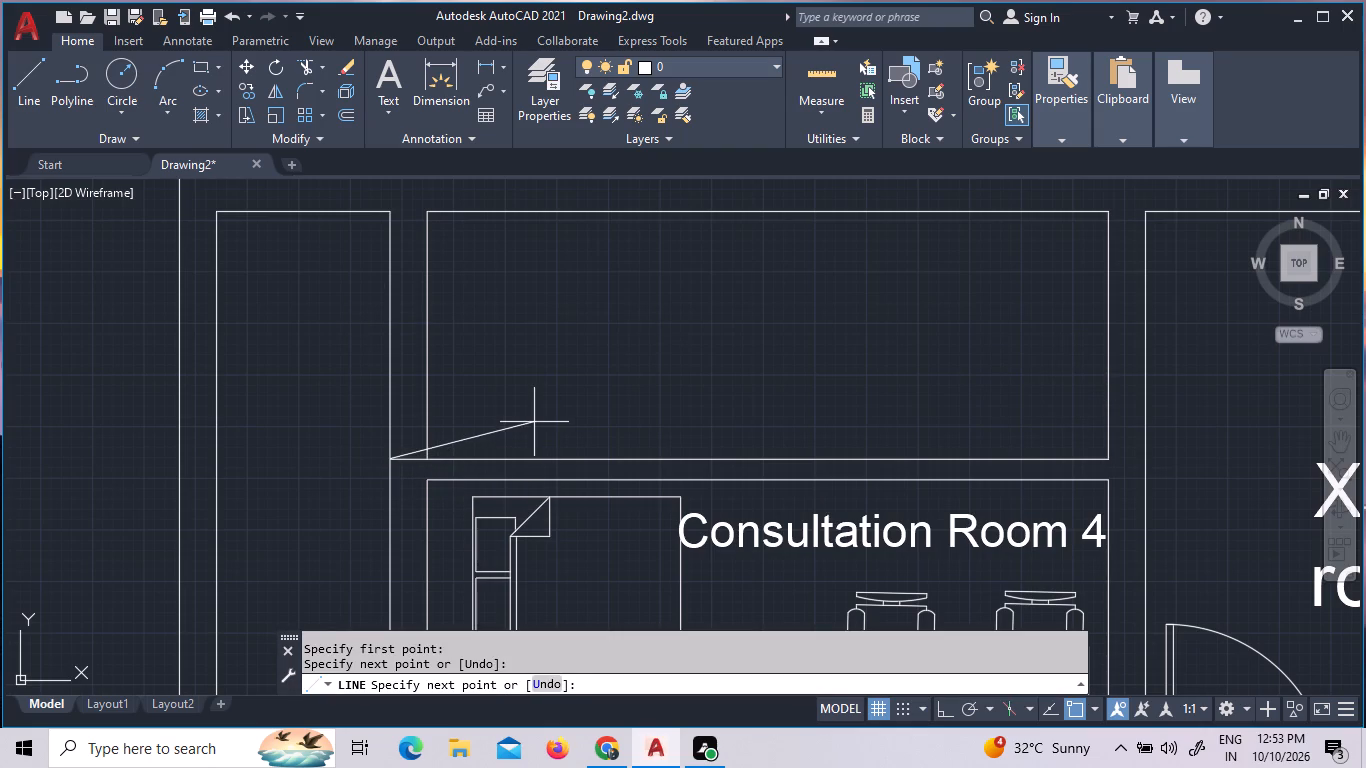
key("Escape")
Offset the short line across the west wall 5" to the north.
key("o")
key("Return")
key("5")
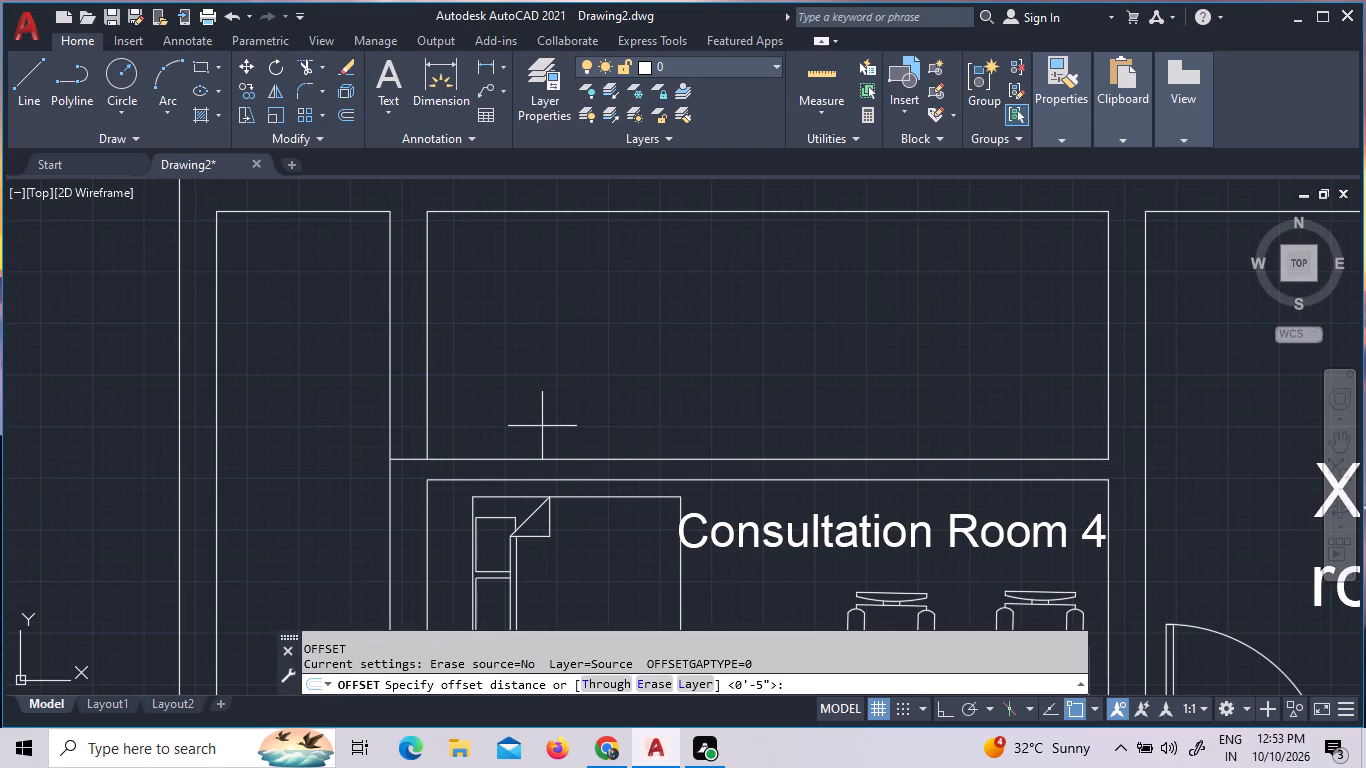
key("shift+quotedbl")
key("Return")
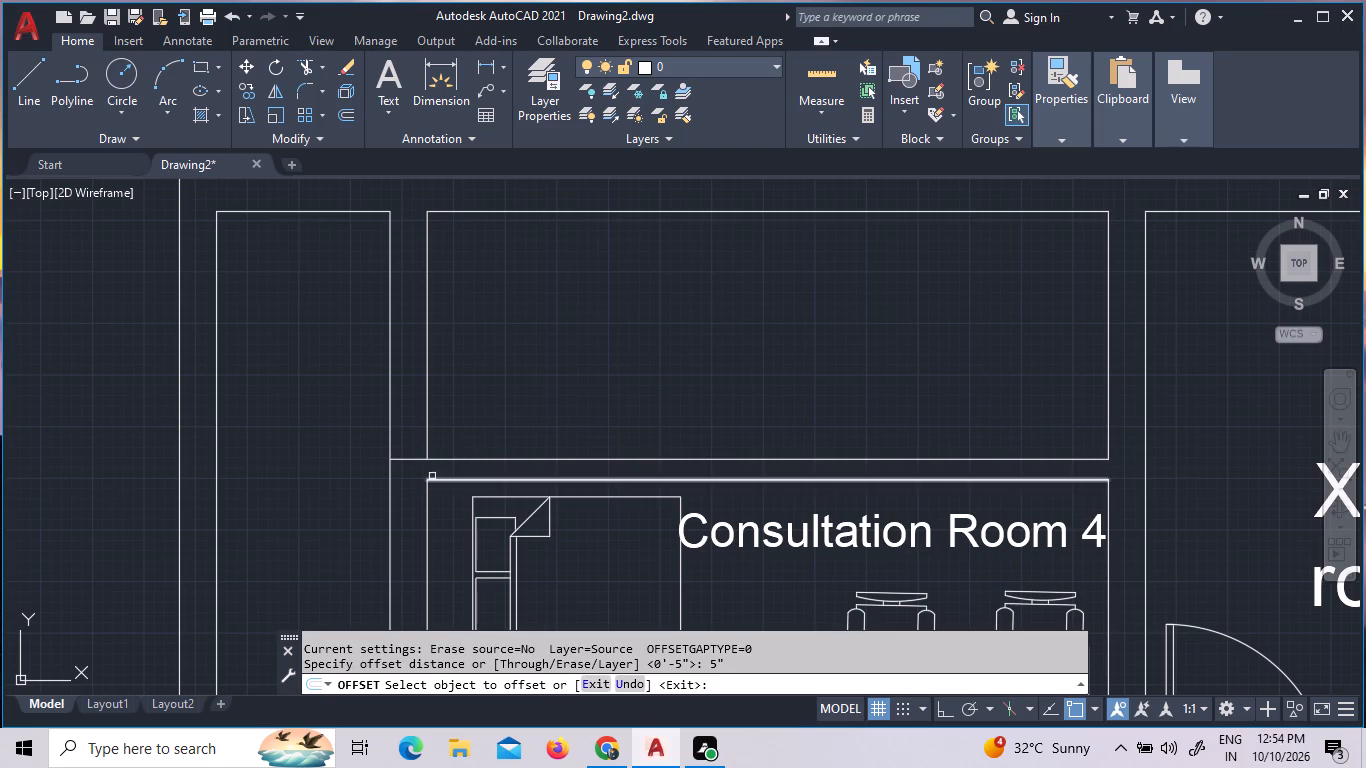
left_click(418, 459)
left_click(416, 444)
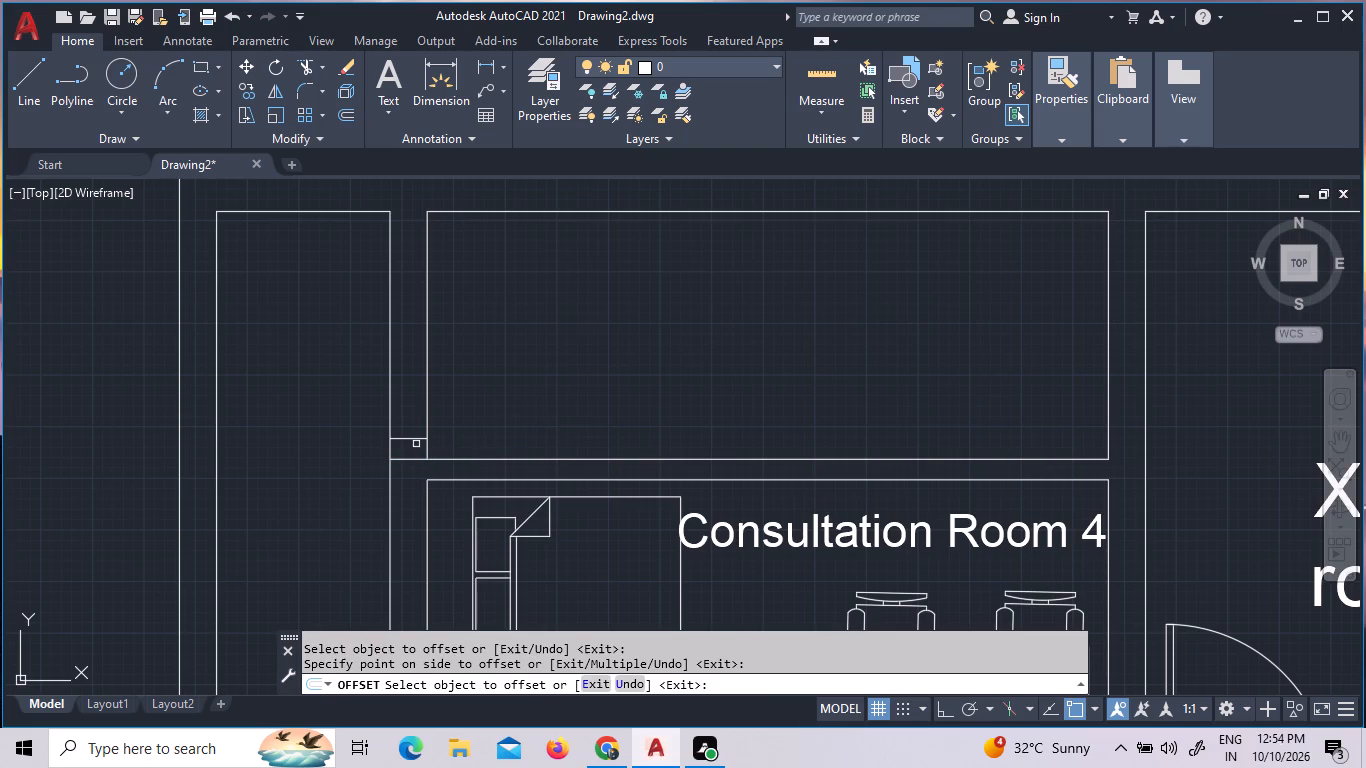
key("Escape")
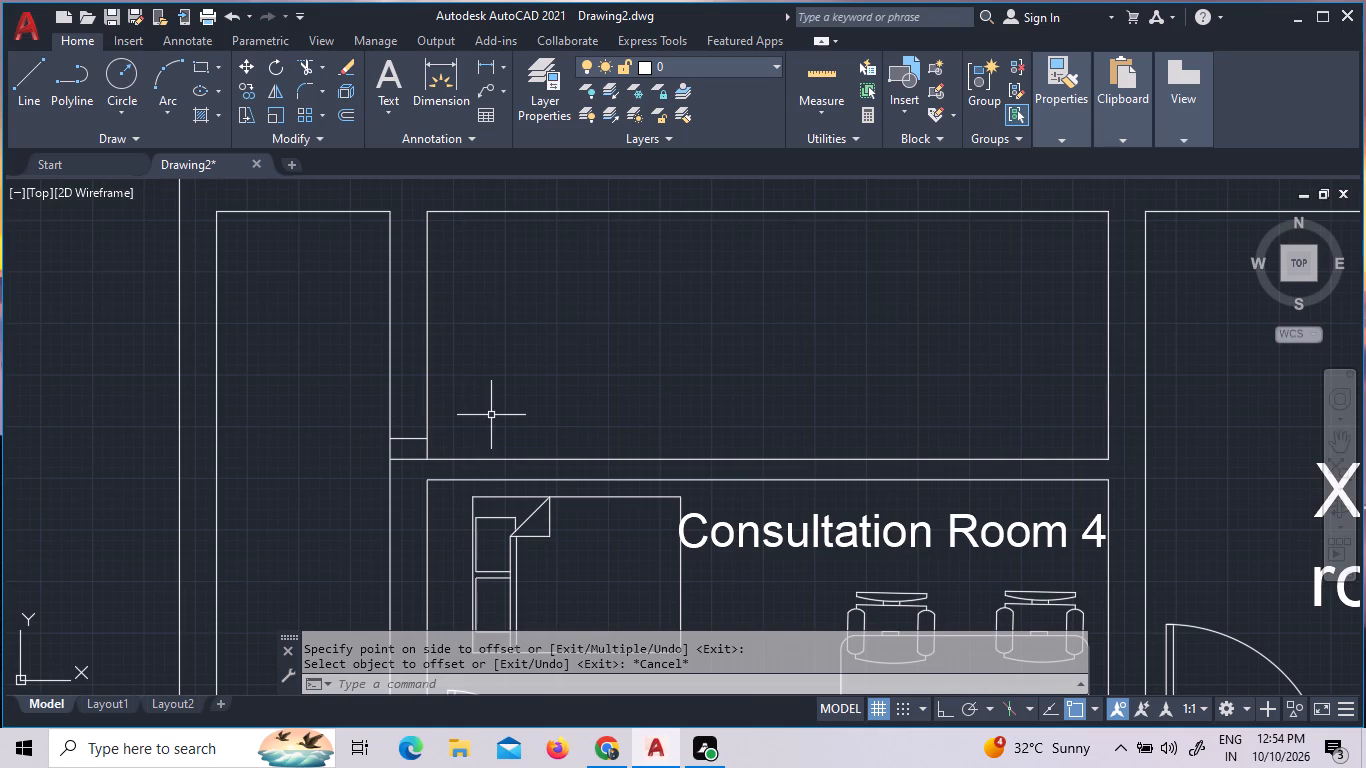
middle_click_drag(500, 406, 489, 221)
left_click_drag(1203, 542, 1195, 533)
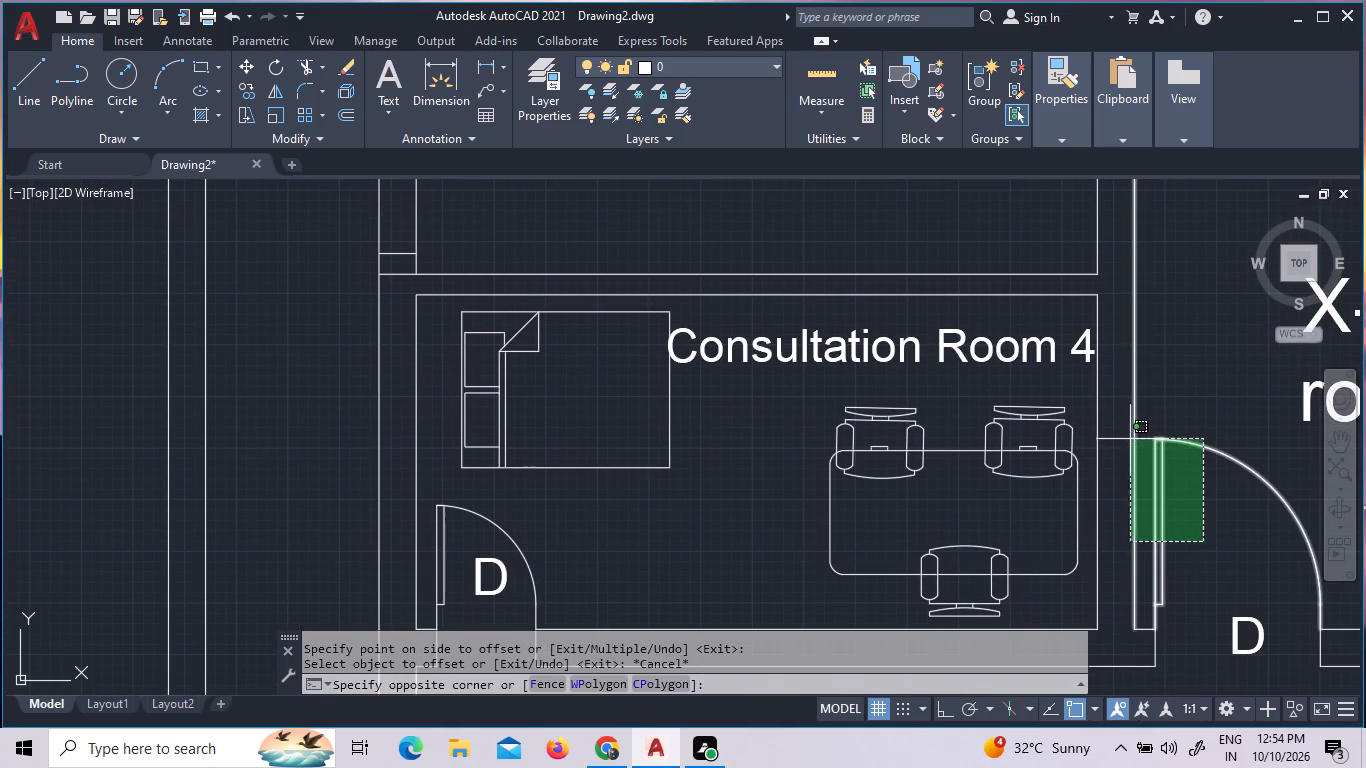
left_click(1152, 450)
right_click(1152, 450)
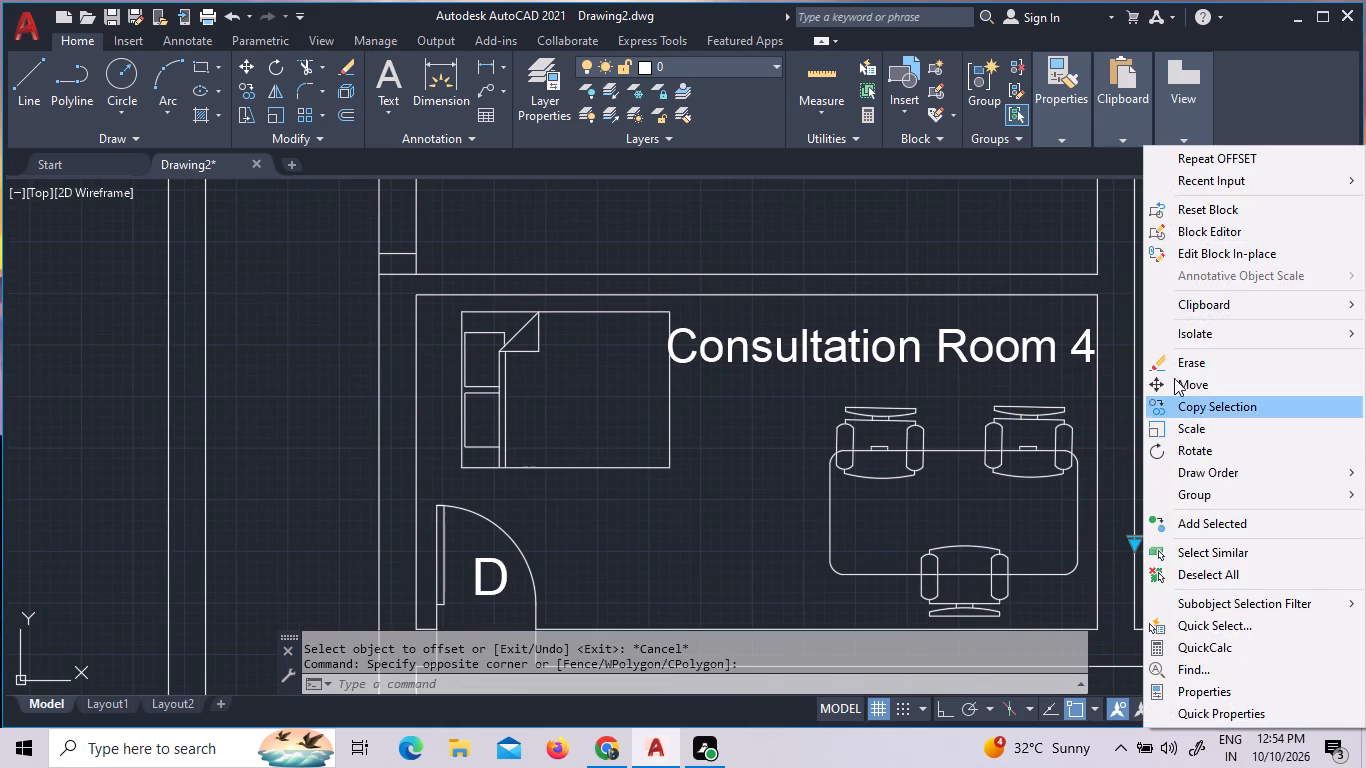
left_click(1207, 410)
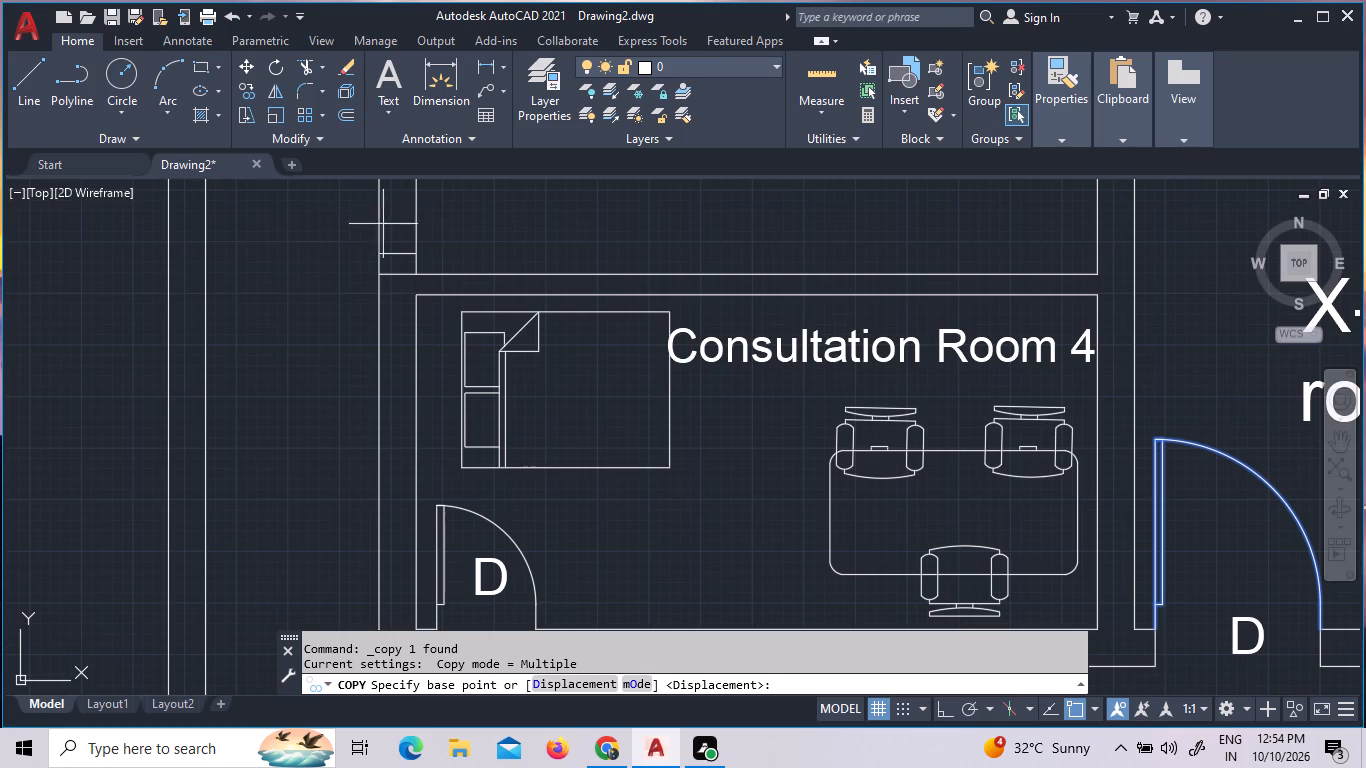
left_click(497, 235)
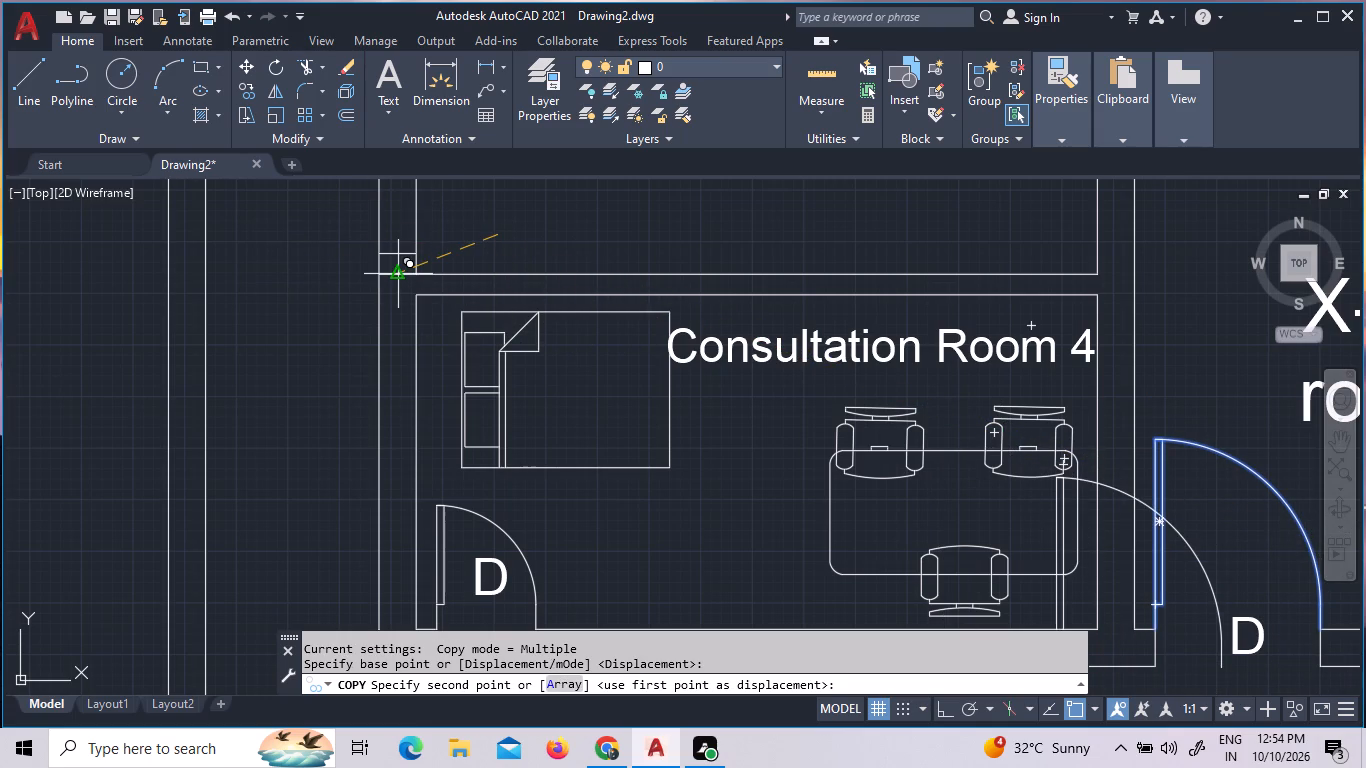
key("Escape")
Copy the X-ray scan room's door into the narrow space west of Consultation Room 4.
left_click(1268, 556)
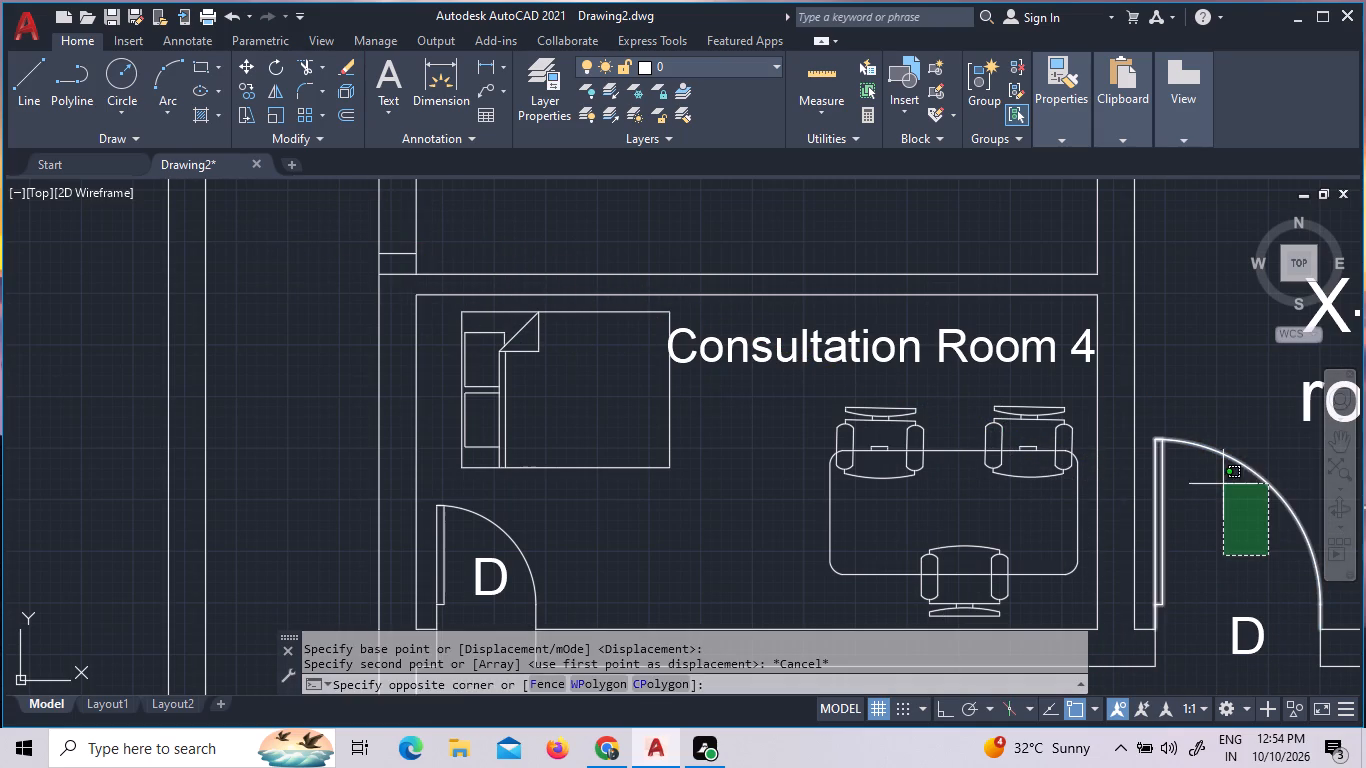
left_click(1193, 415)
right_click(1195, 414)
left_click(1217, 415)
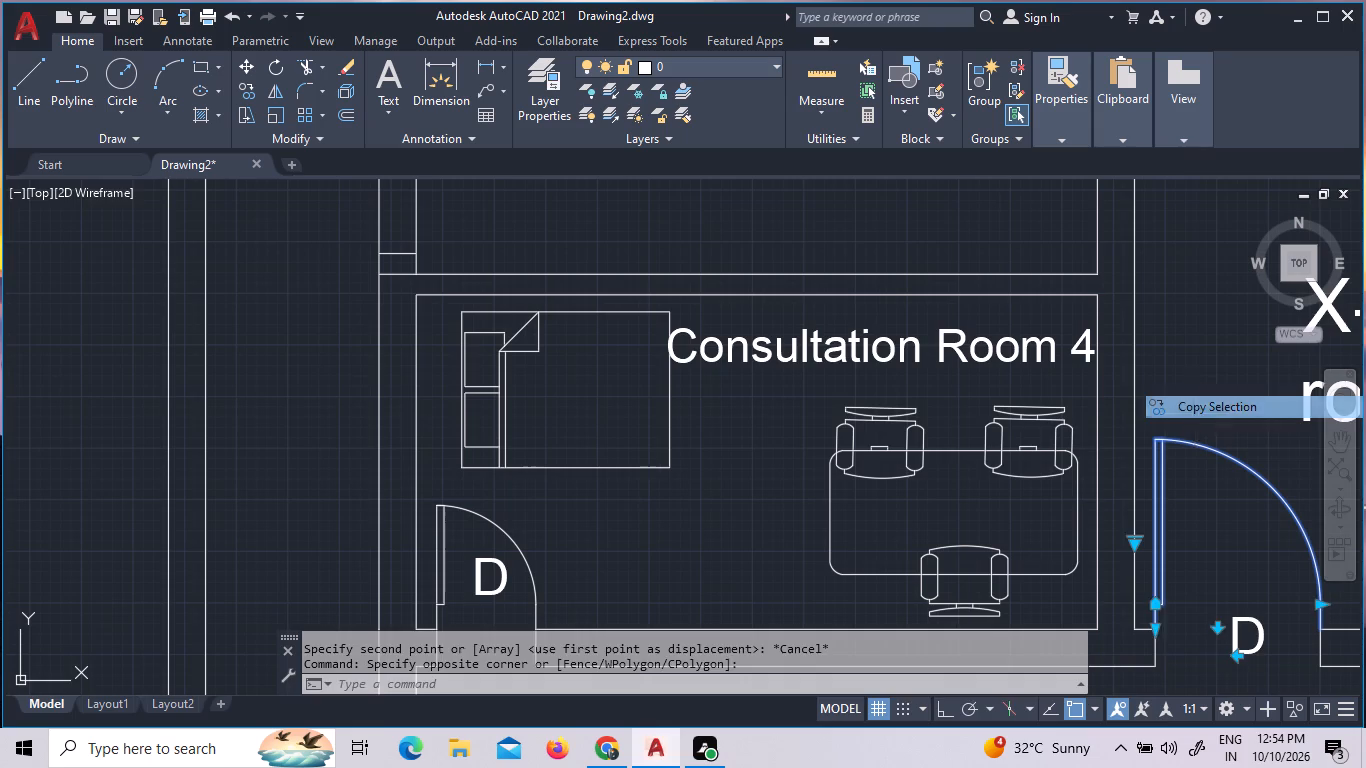
left_click(1244, 560)
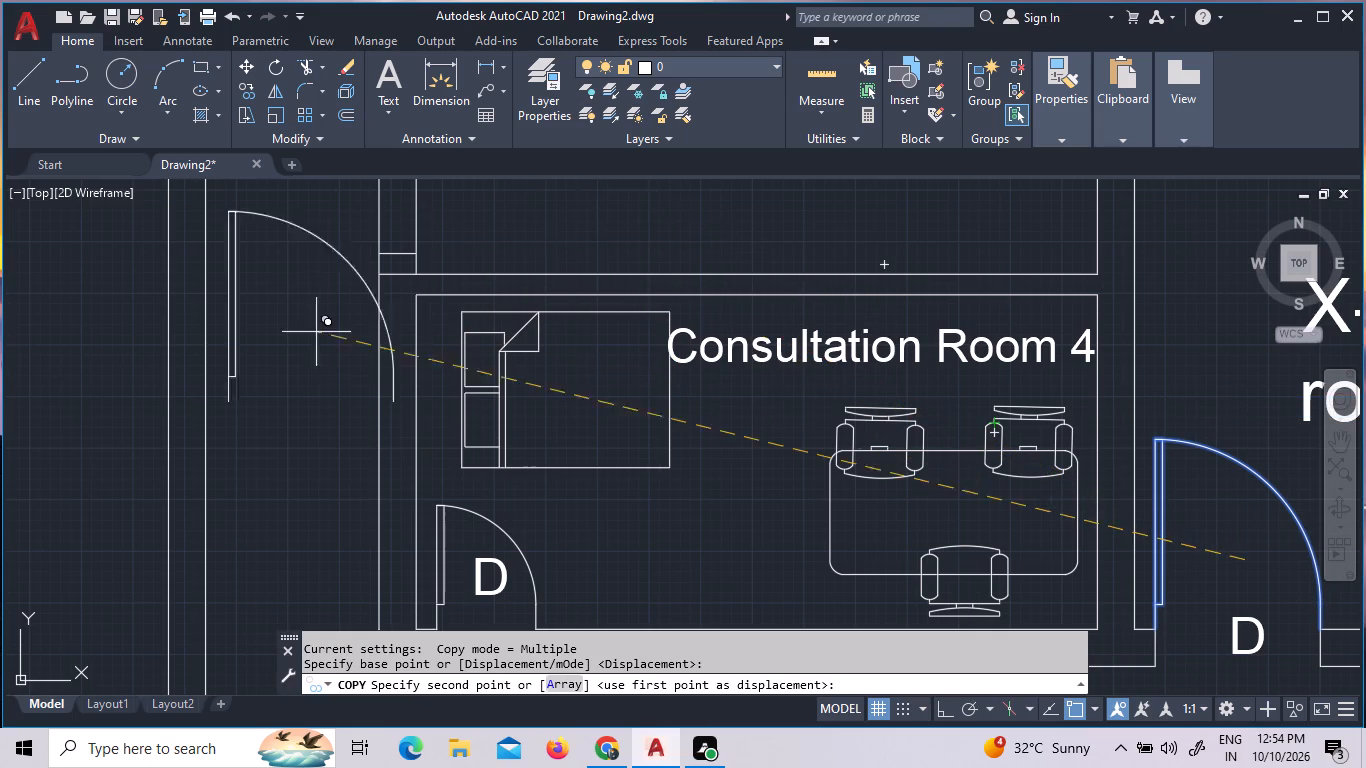
left_click(321, 351)
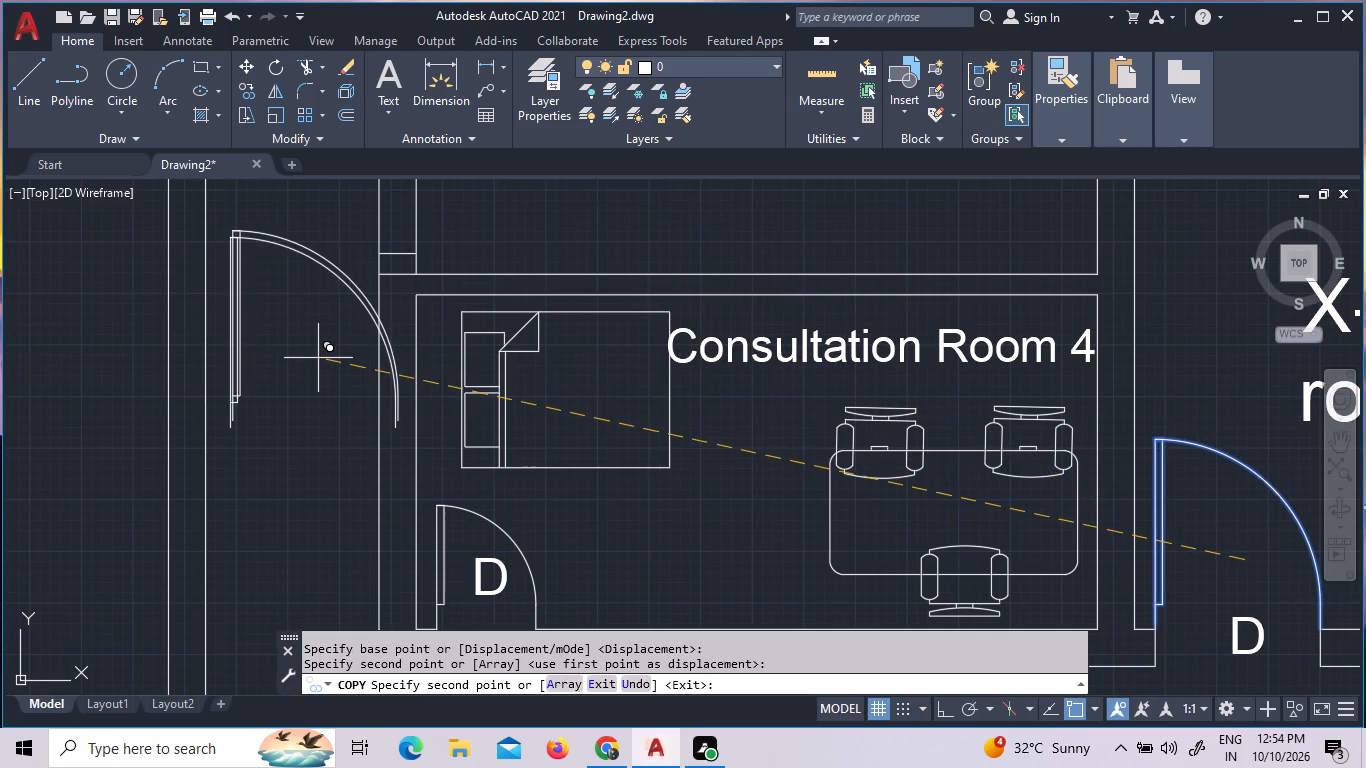
key("Escape")
Flip the copied door so its leaf is on the east side and it swings toward the west.
left_click(256, 380)
left_click(229, 354)
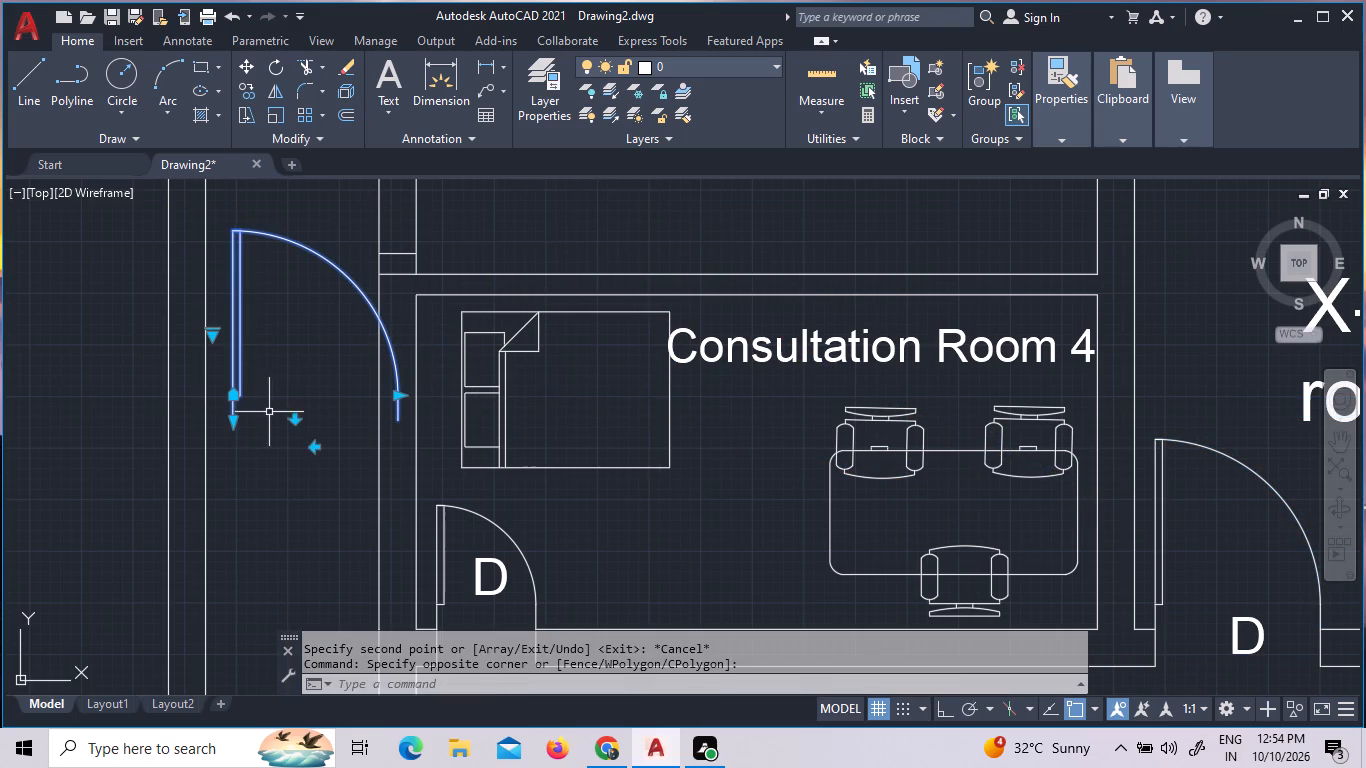
left_click(289, 423)
left_click(298, 423)
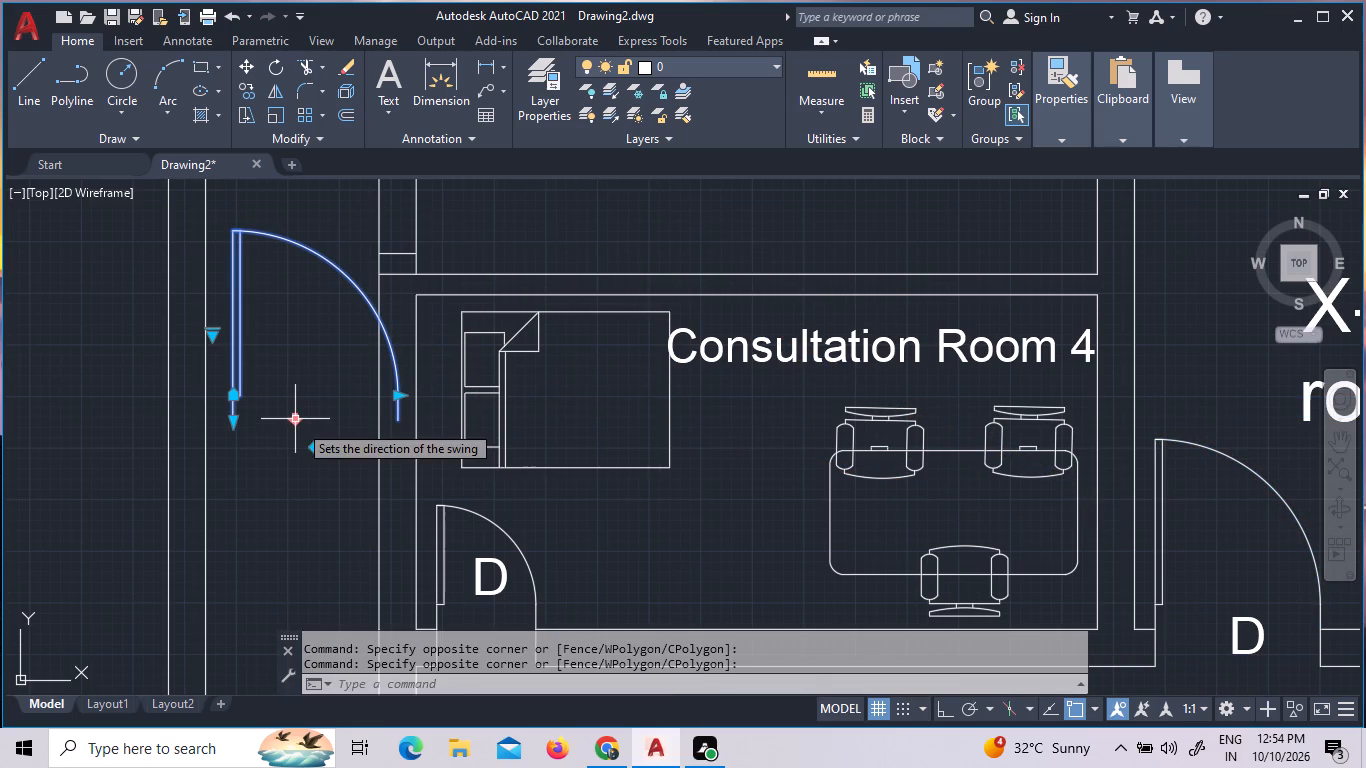
left_click(300, 423)
left_click(297, 421)
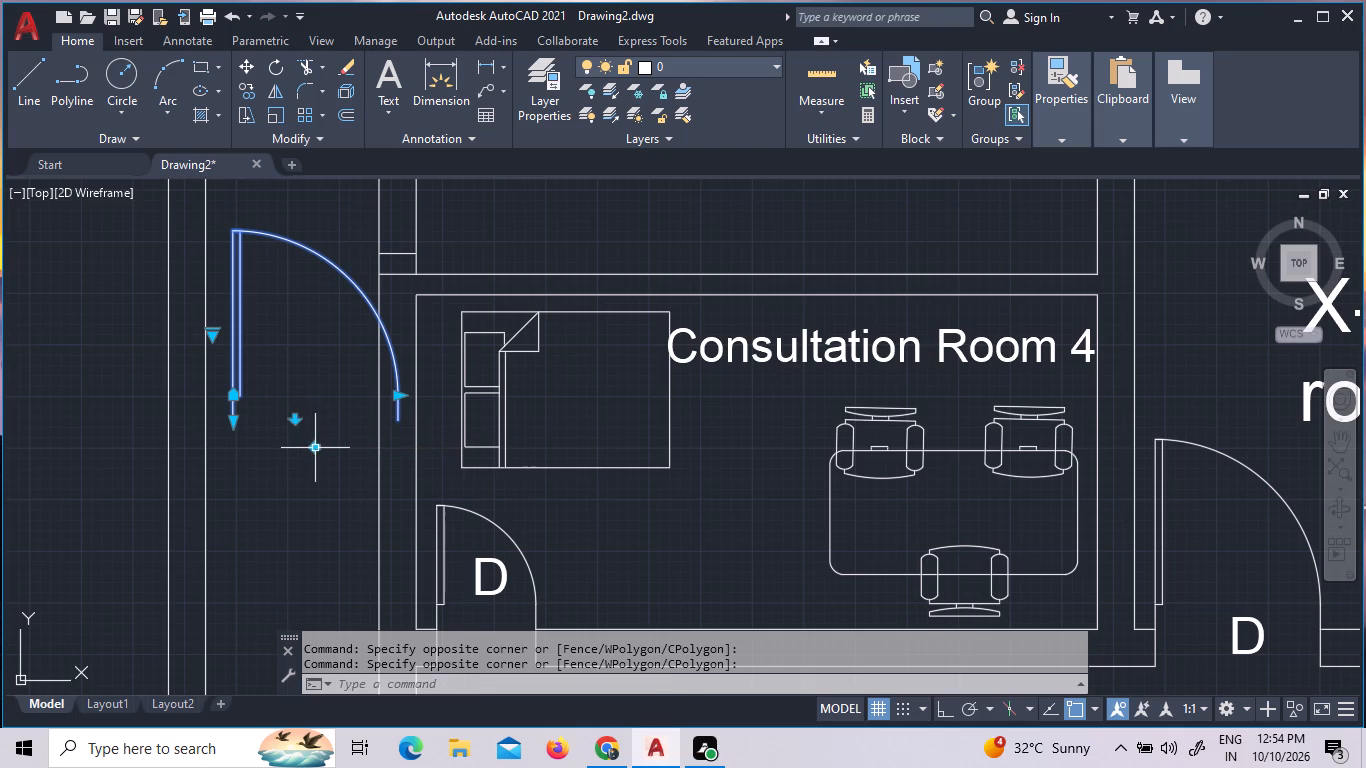
left_click(315, 448)
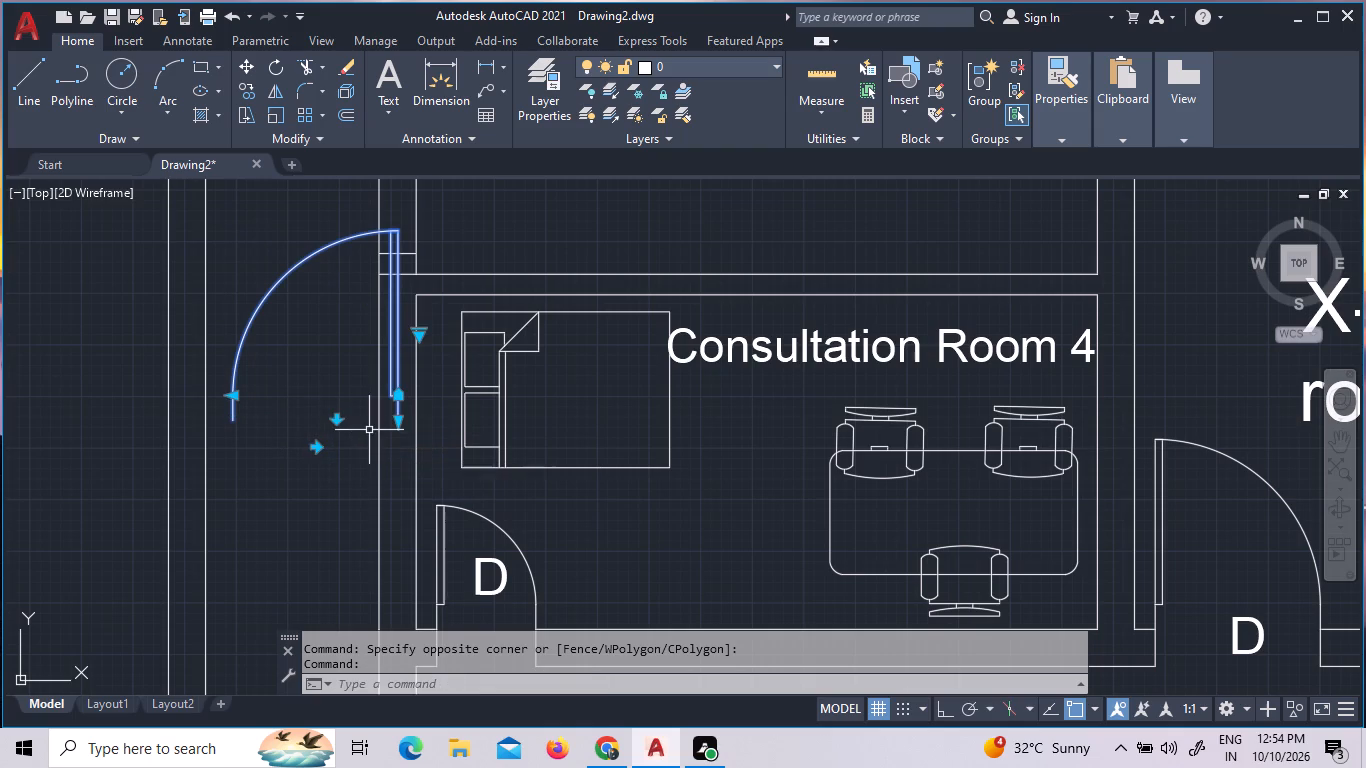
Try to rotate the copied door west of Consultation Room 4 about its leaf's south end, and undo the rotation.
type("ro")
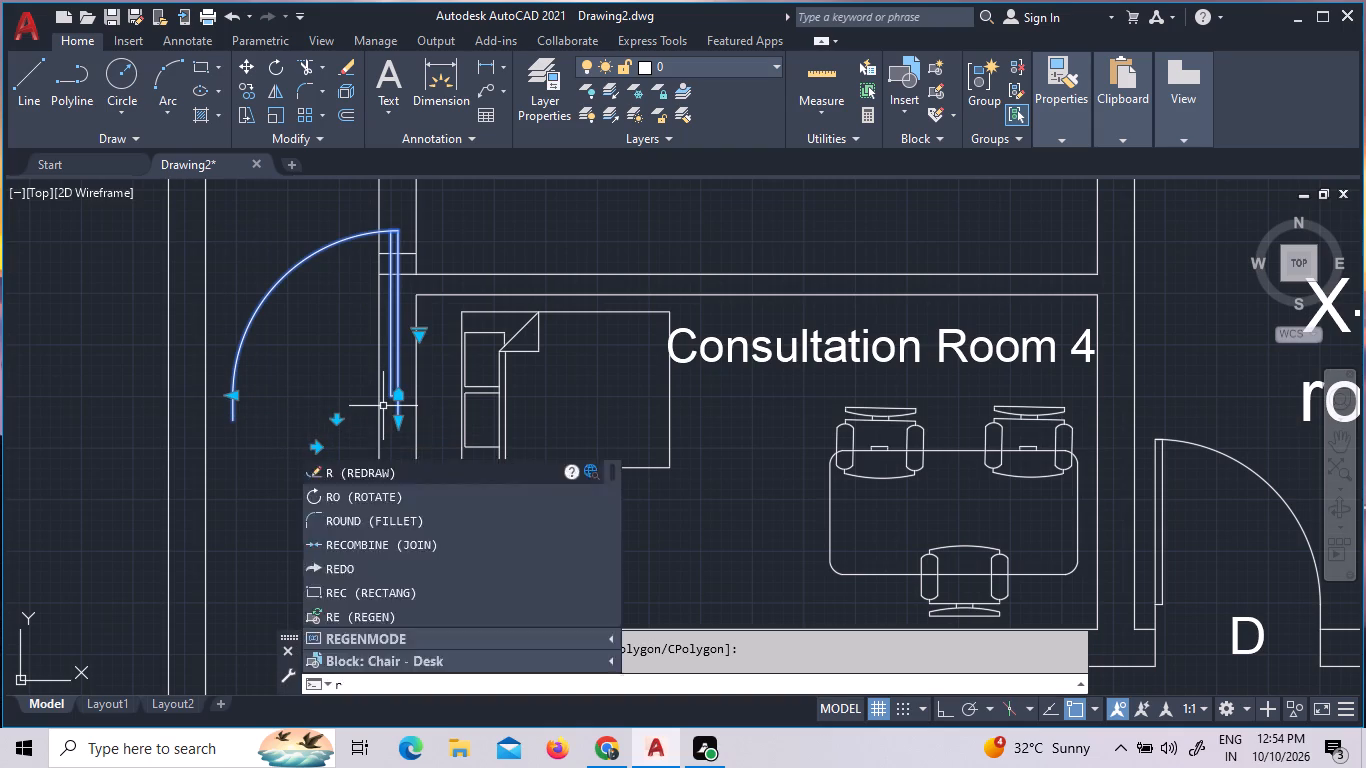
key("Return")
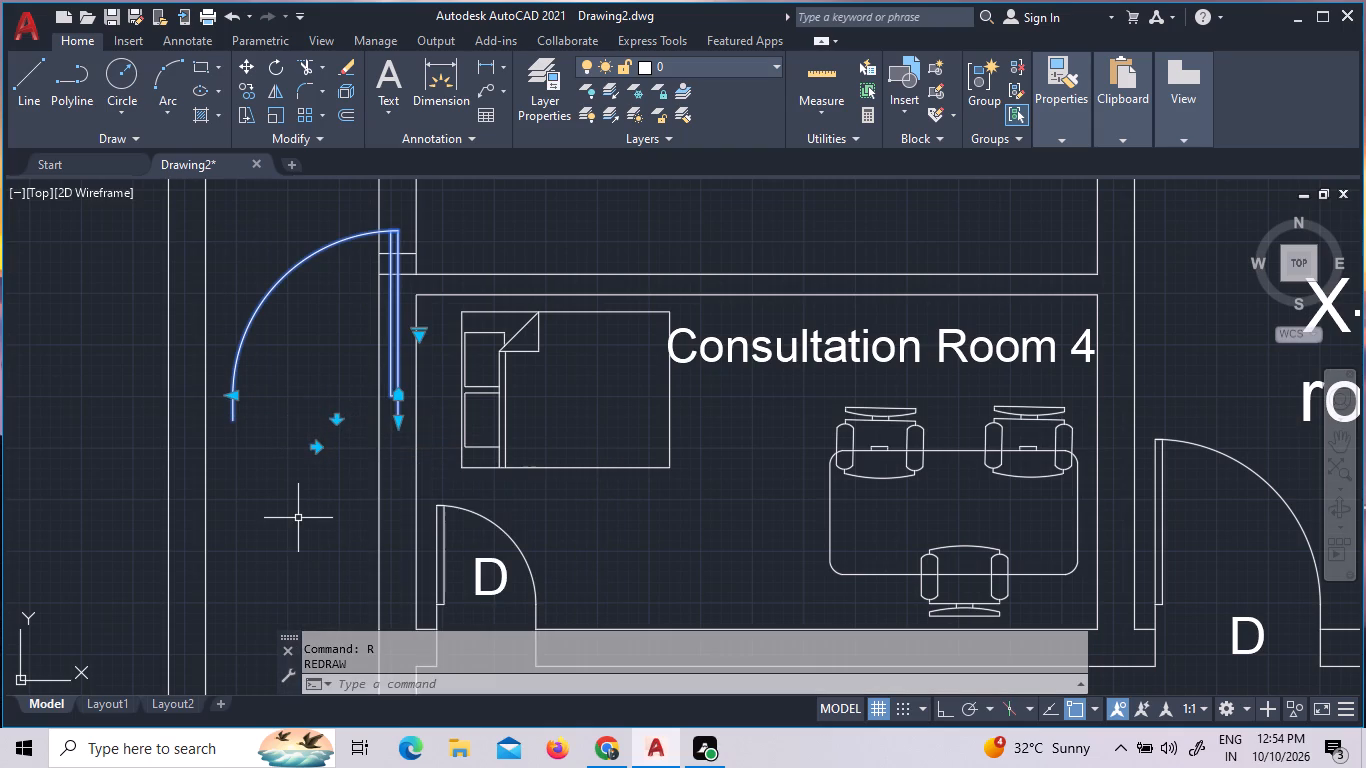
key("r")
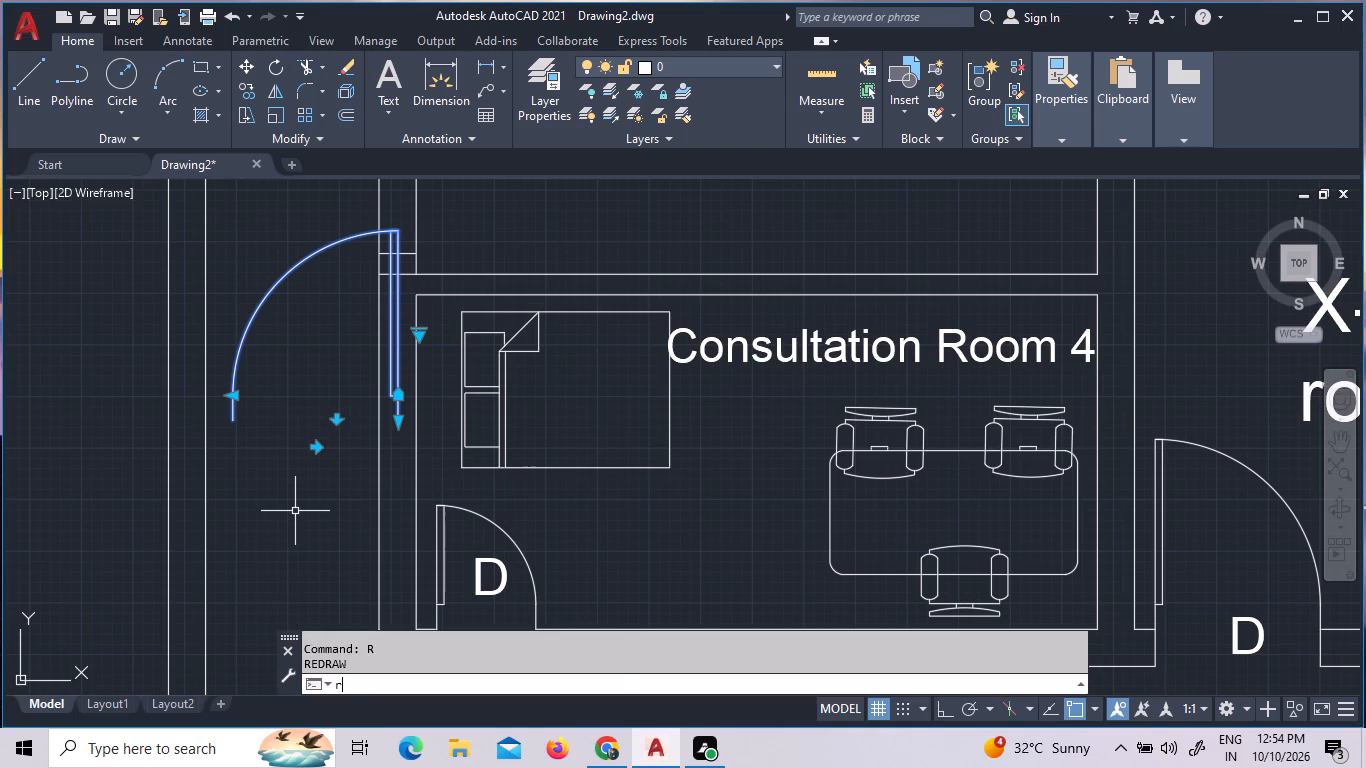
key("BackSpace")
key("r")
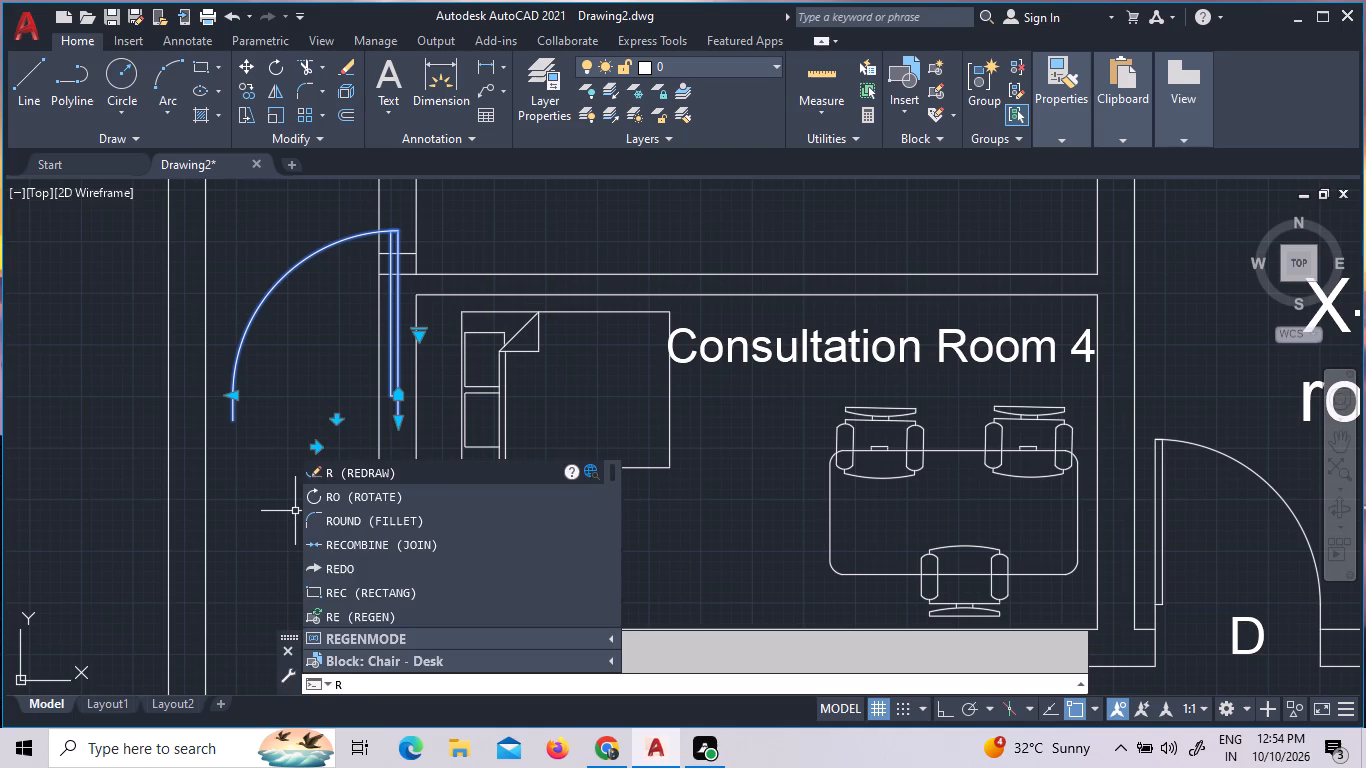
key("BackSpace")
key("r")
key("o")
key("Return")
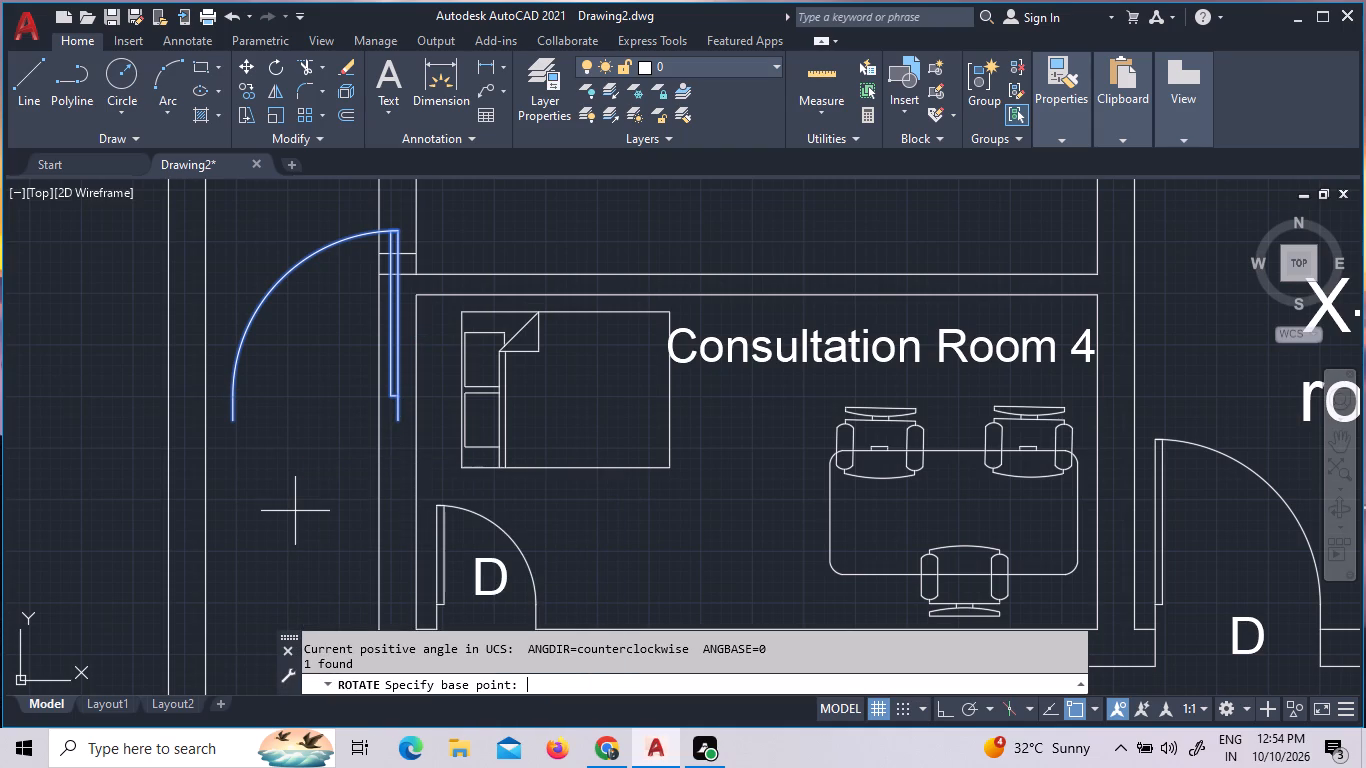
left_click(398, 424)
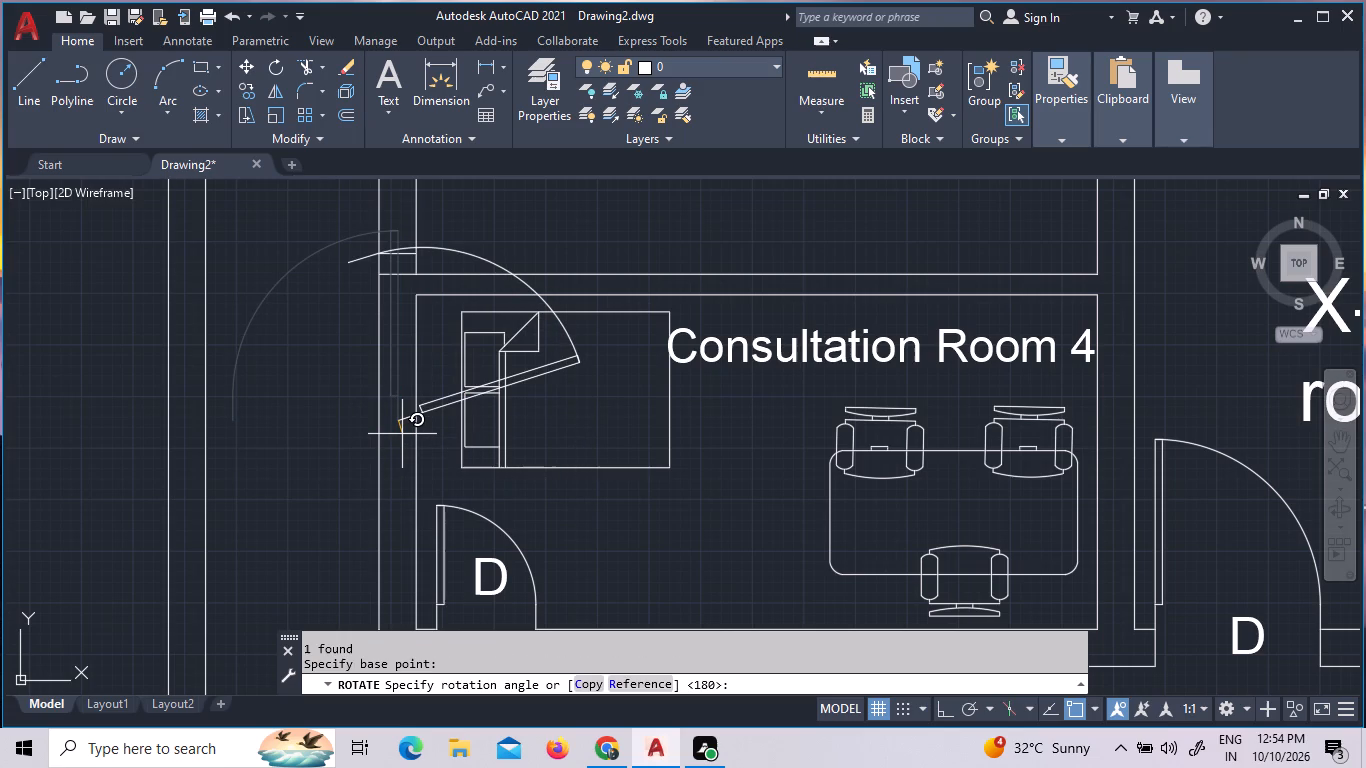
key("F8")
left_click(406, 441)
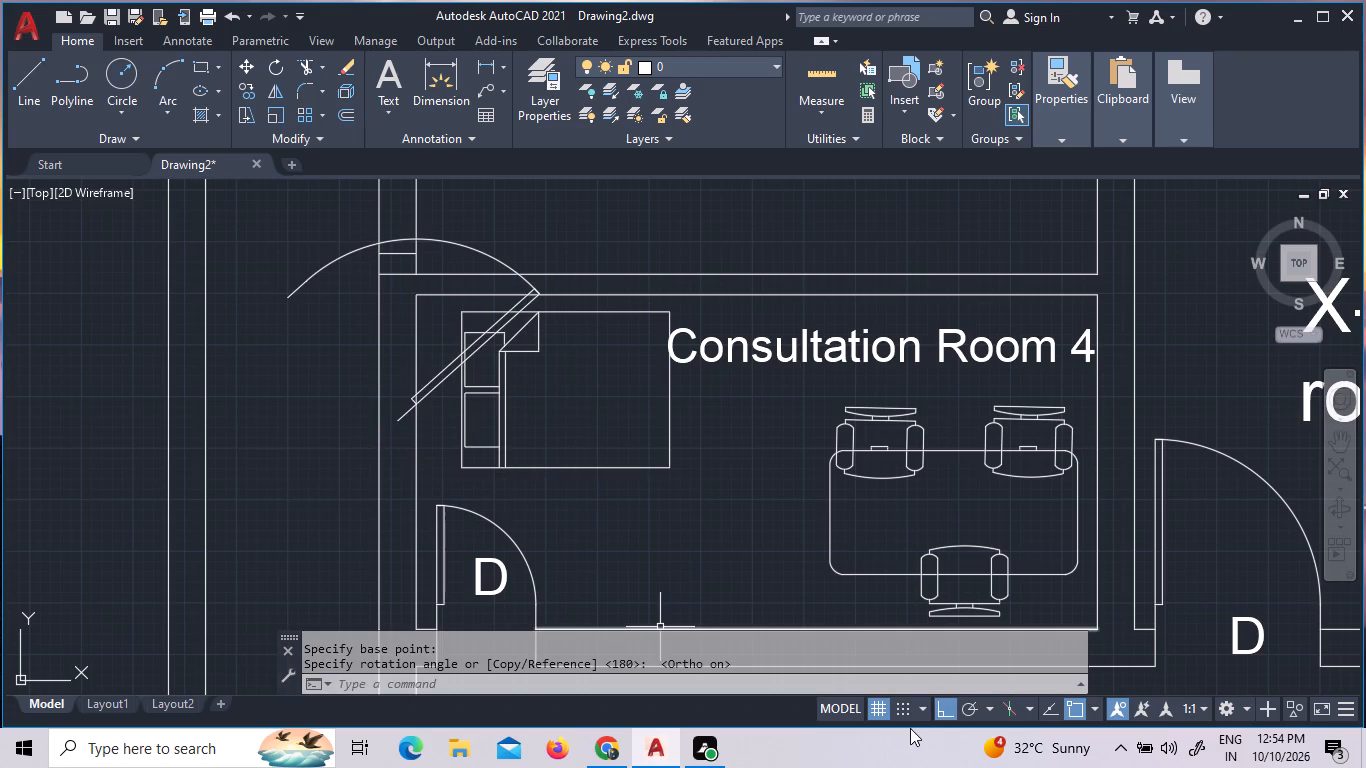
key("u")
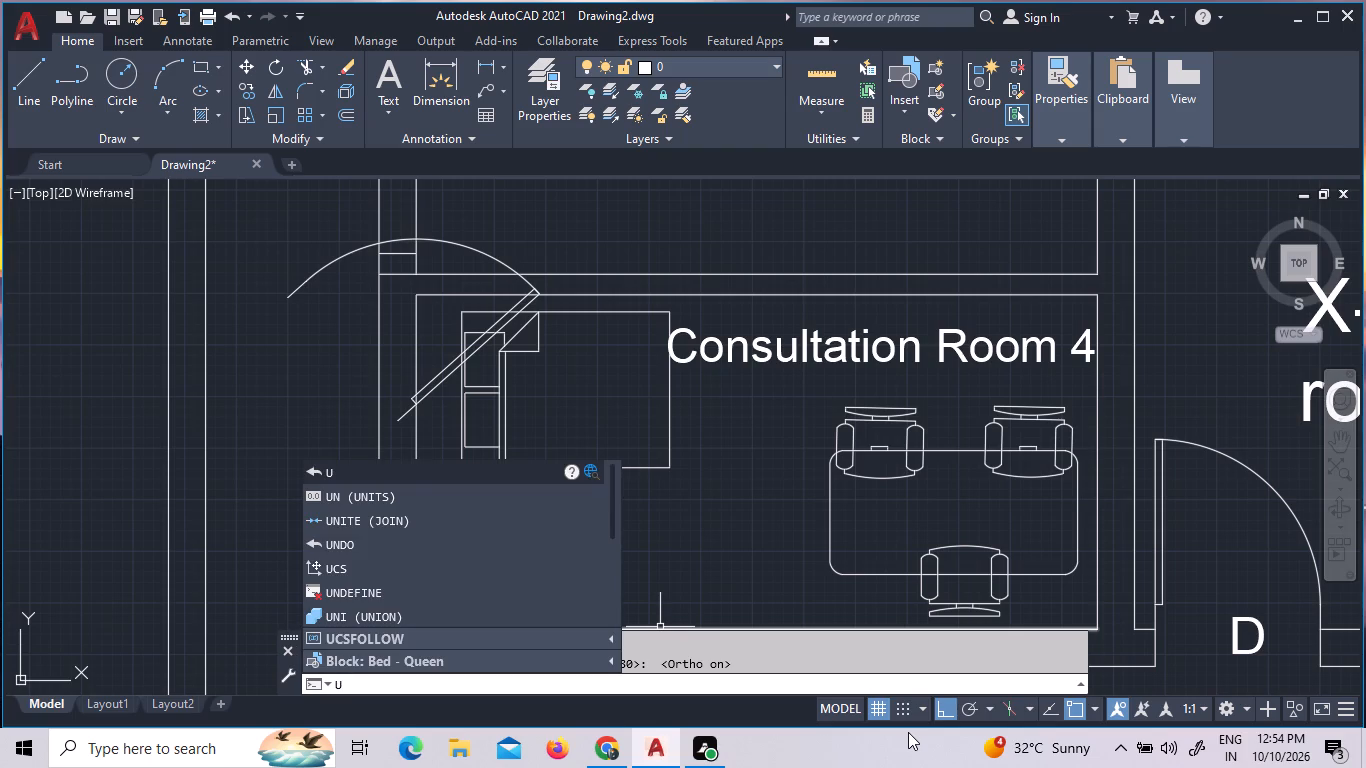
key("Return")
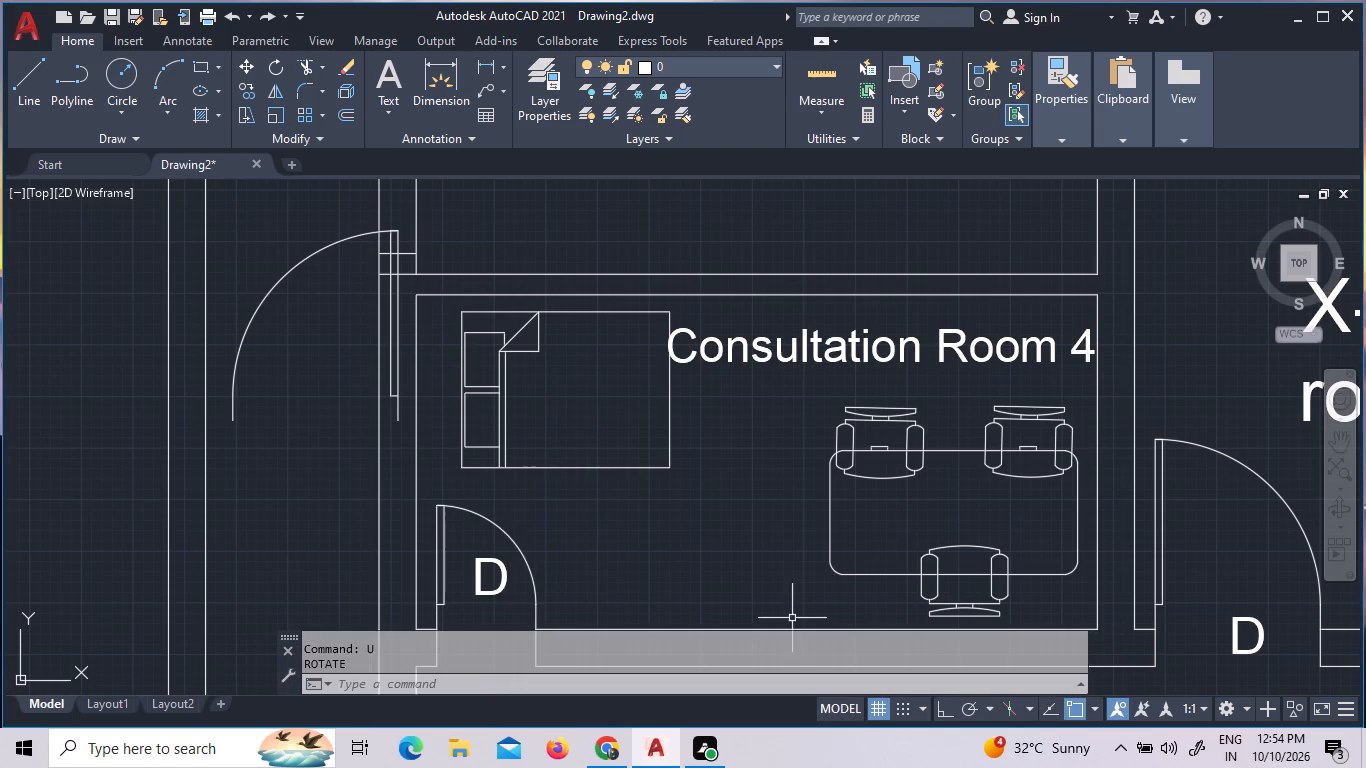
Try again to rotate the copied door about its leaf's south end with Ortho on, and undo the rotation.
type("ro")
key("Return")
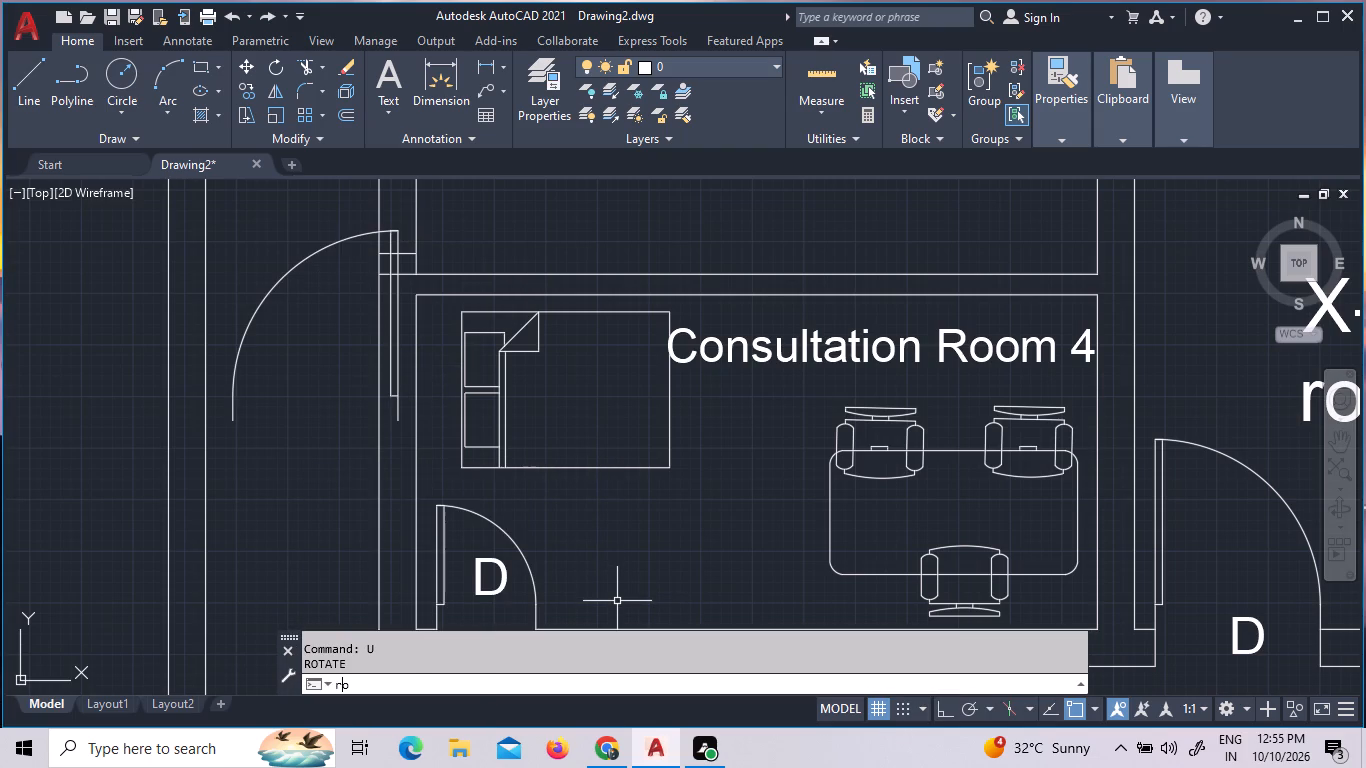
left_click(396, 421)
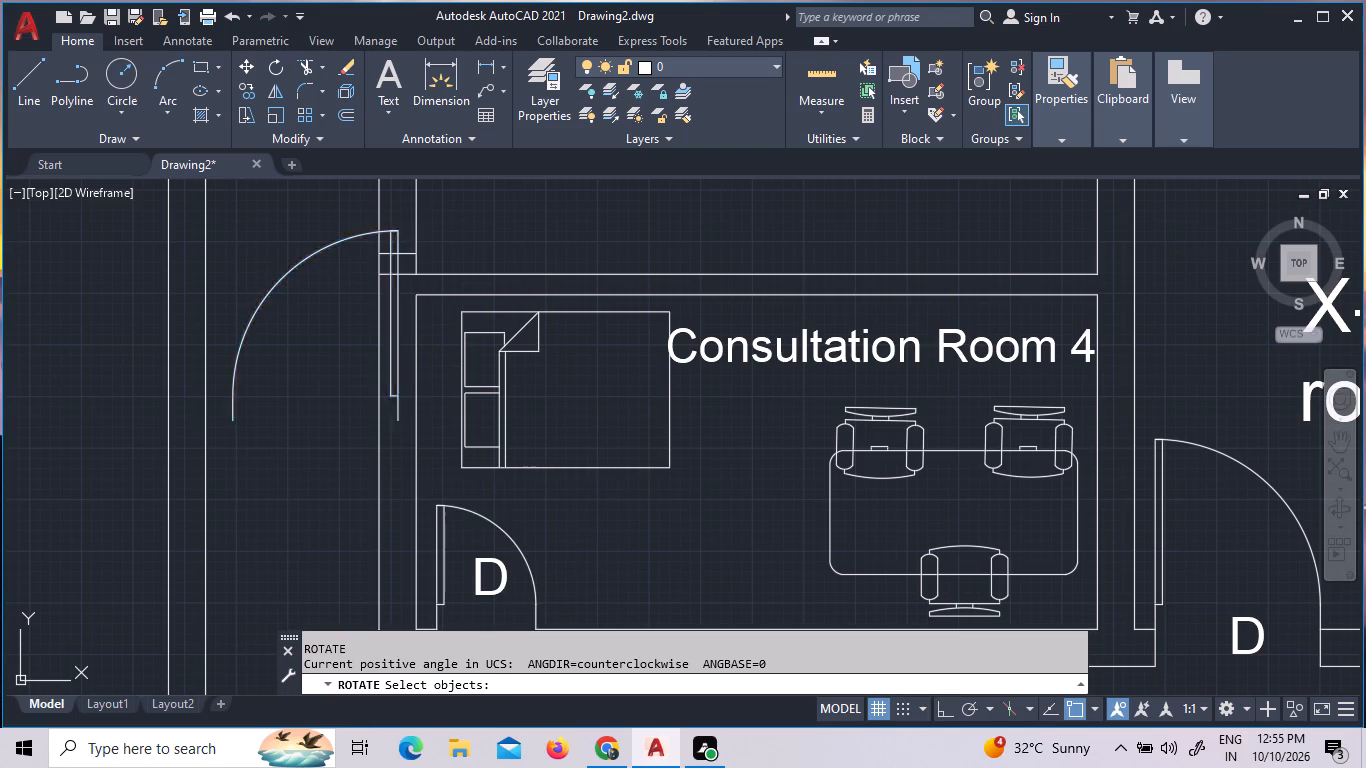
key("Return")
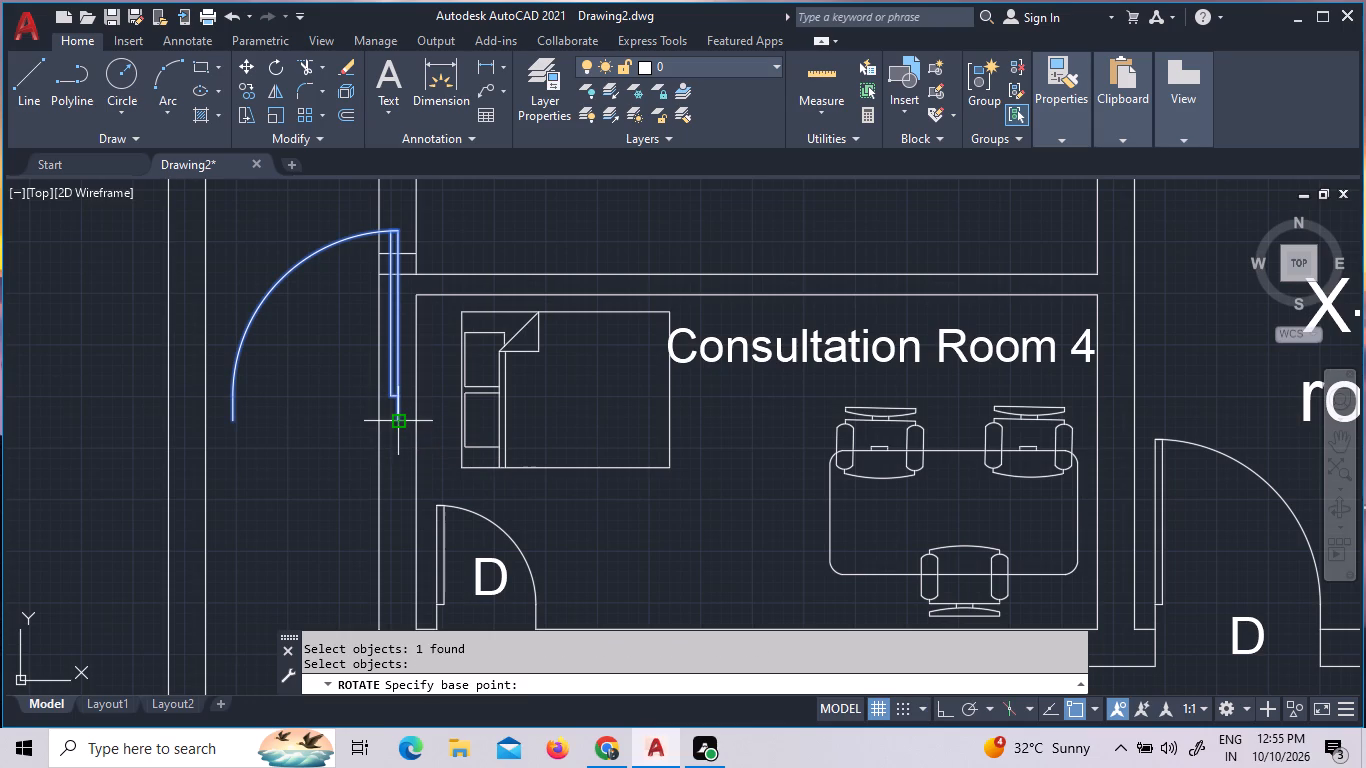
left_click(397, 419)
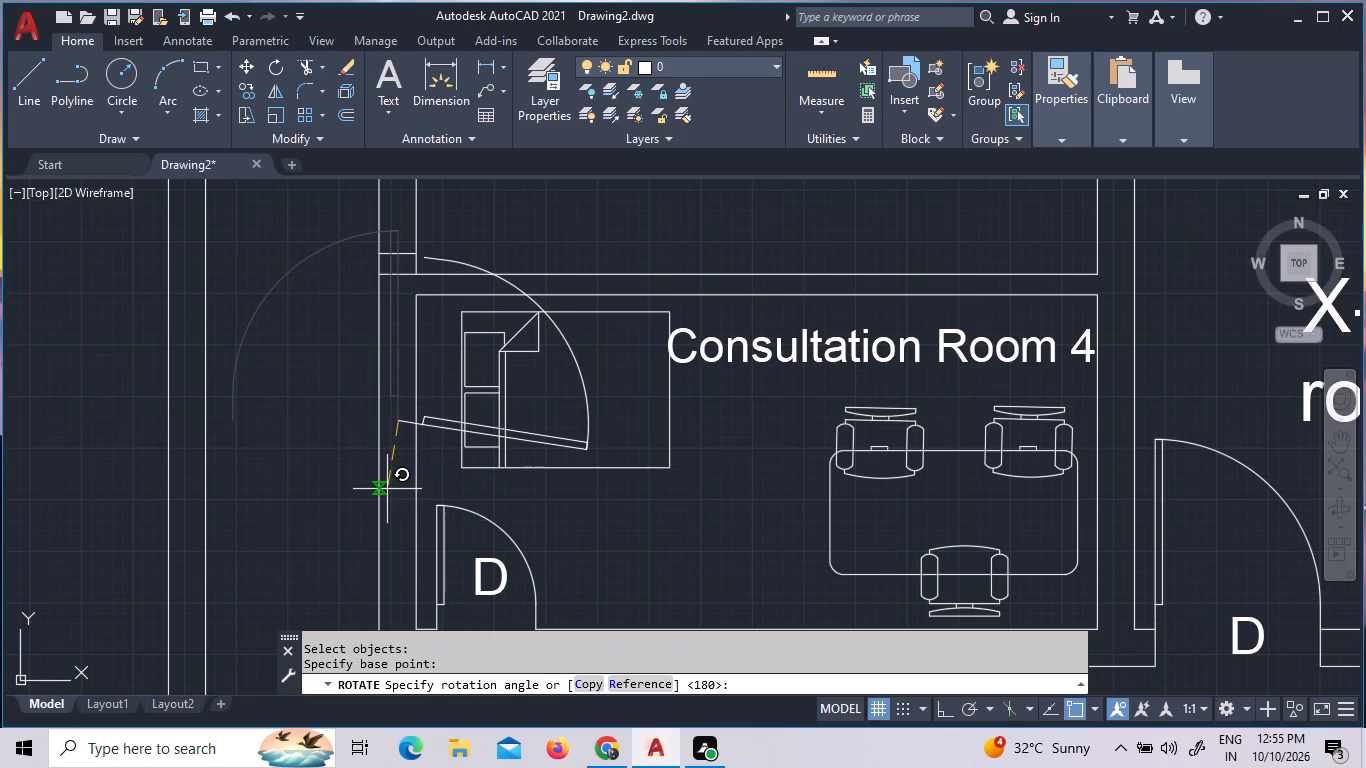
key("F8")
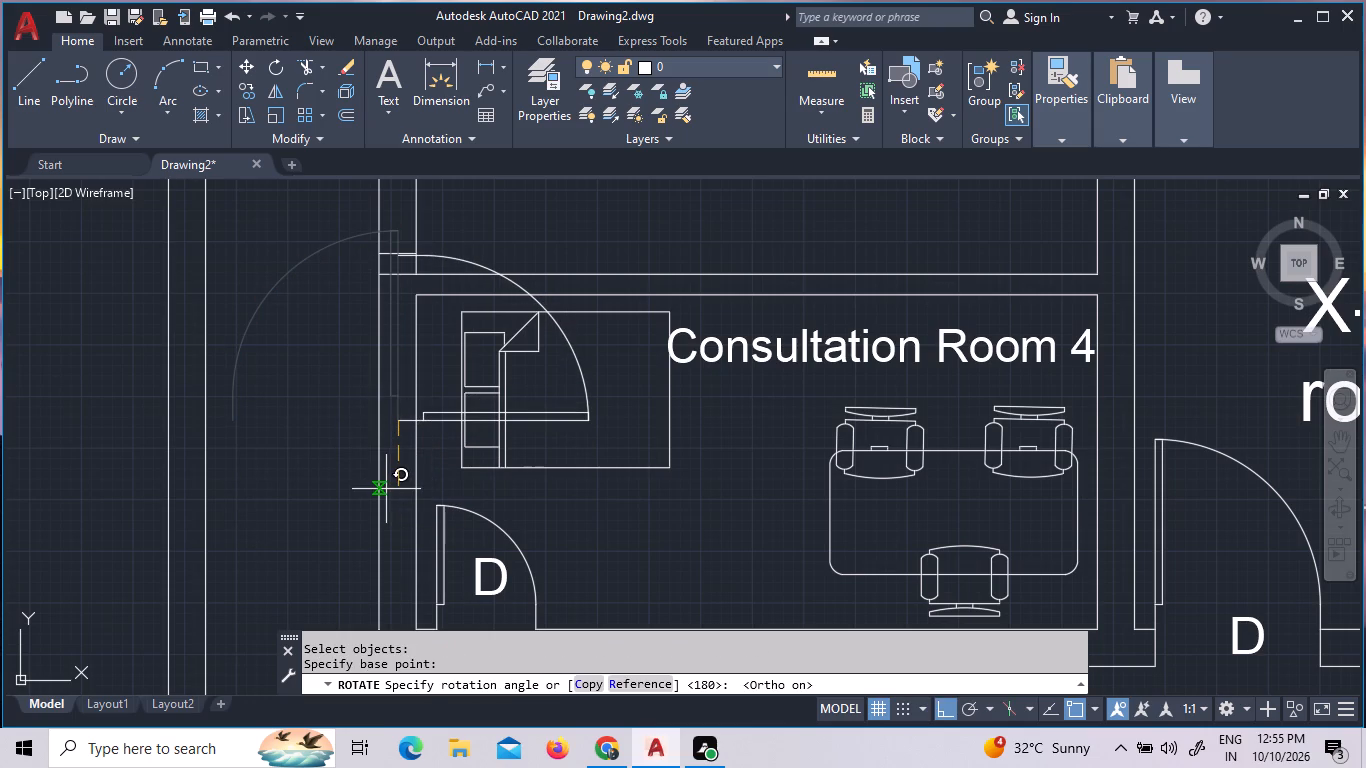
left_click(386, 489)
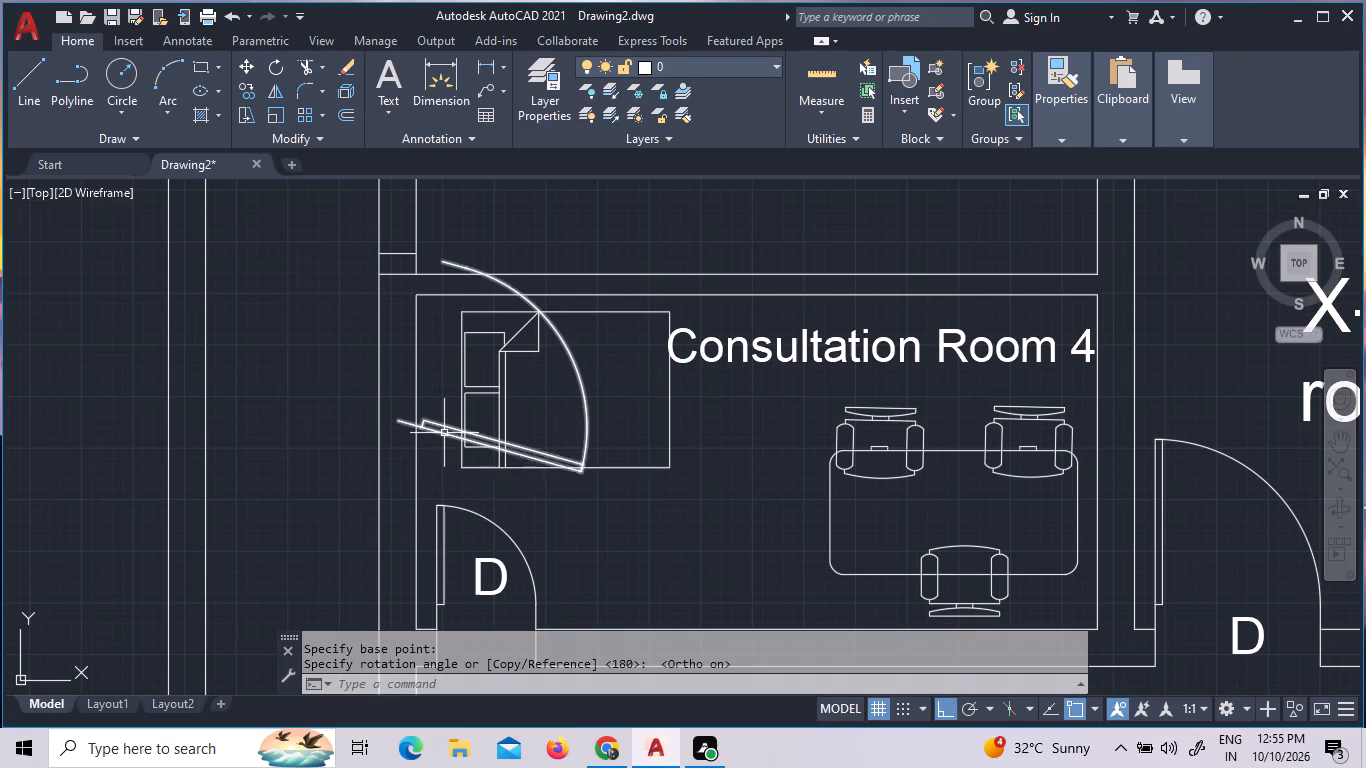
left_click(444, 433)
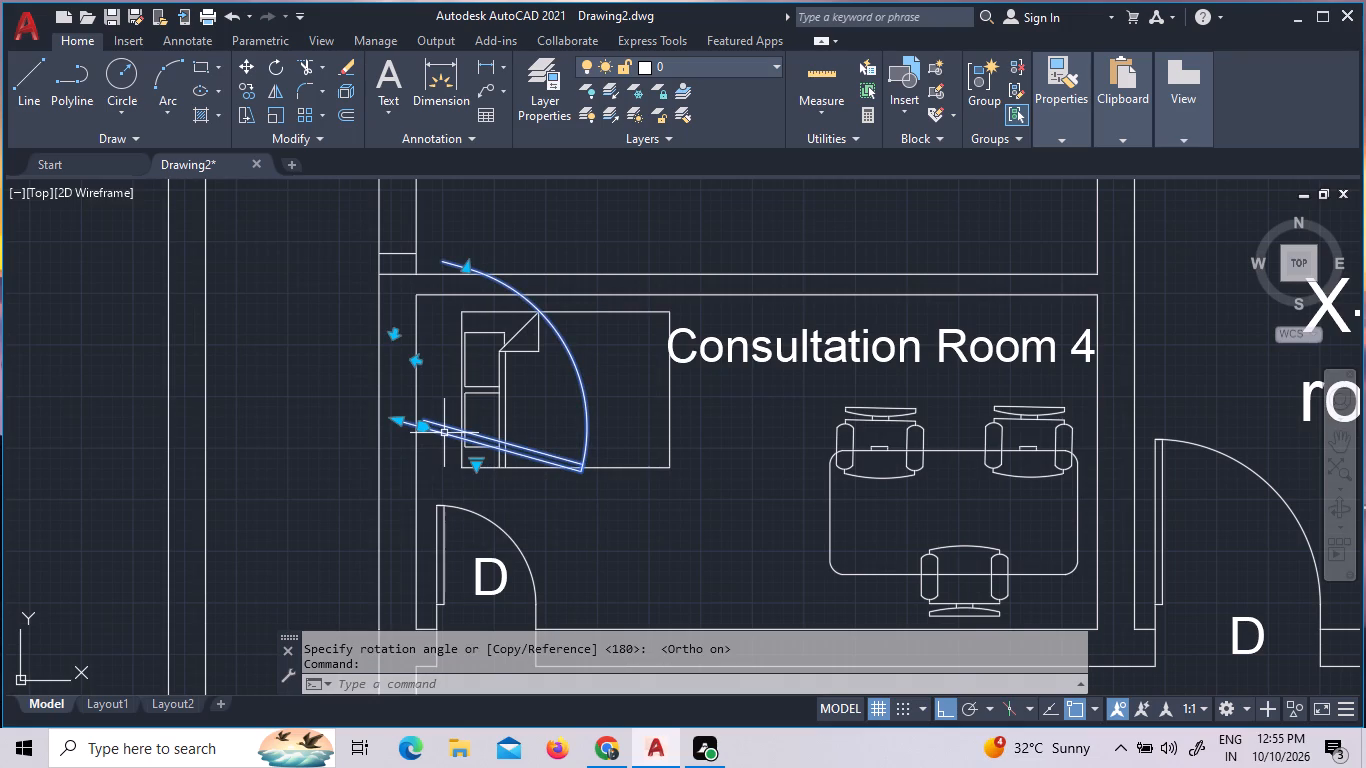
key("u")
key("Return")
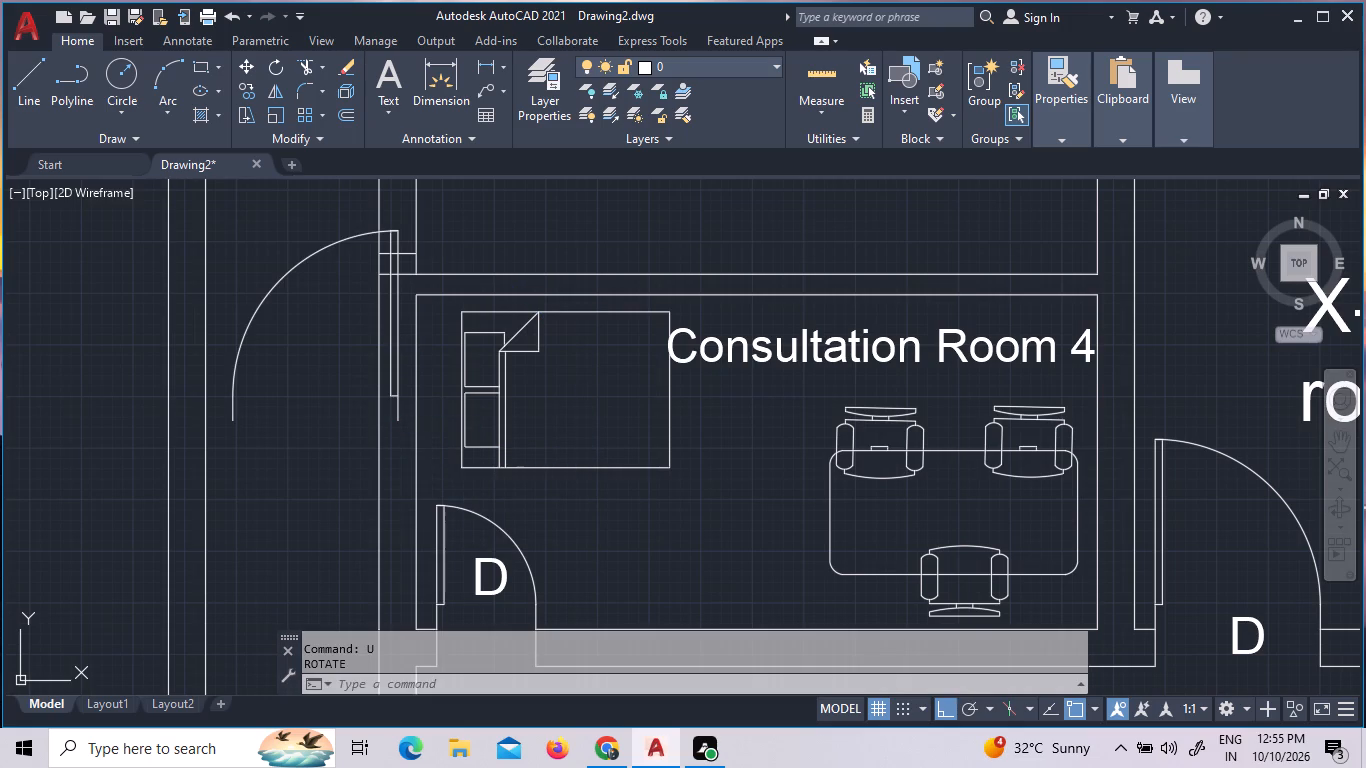
With object snap temporarily off and Ortho on, rotate the copied door 270° about its leaf's south end.
left_click(1067, 709)
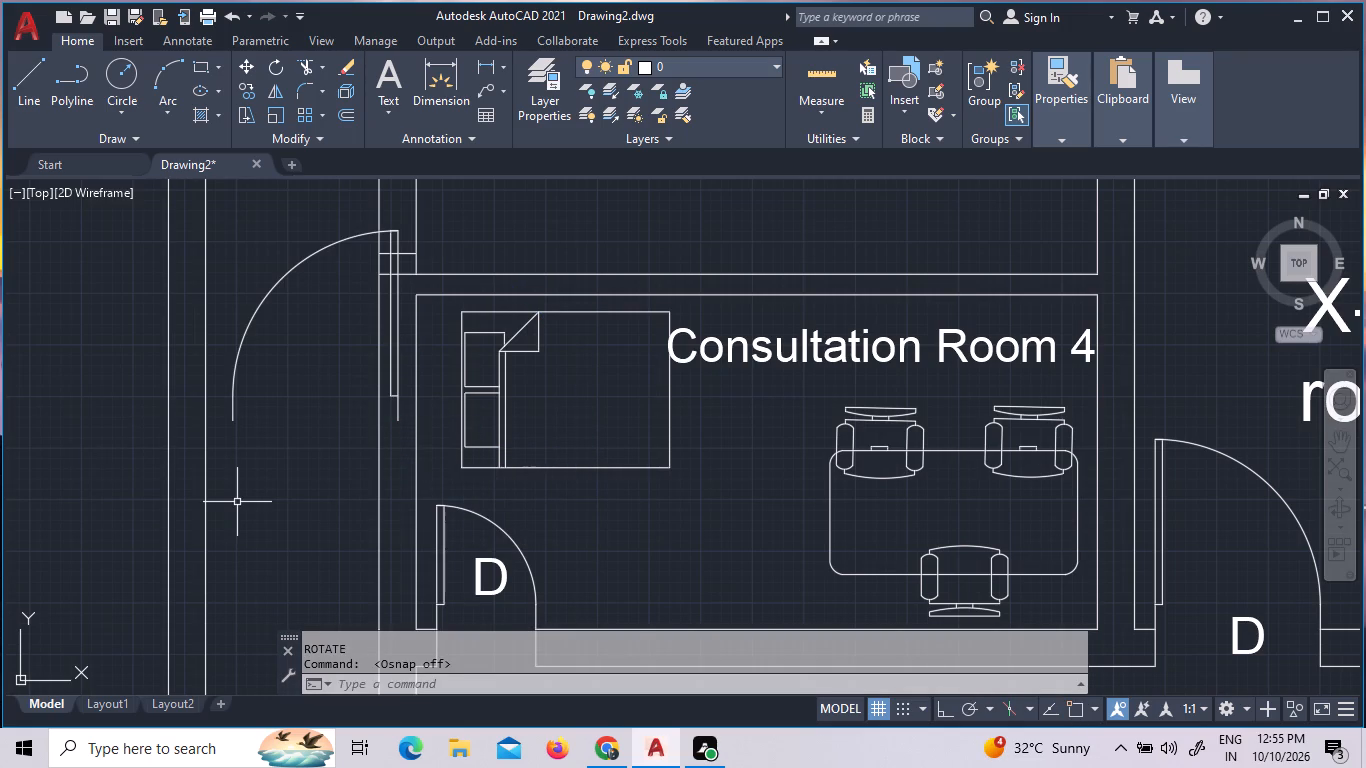
type("ro")
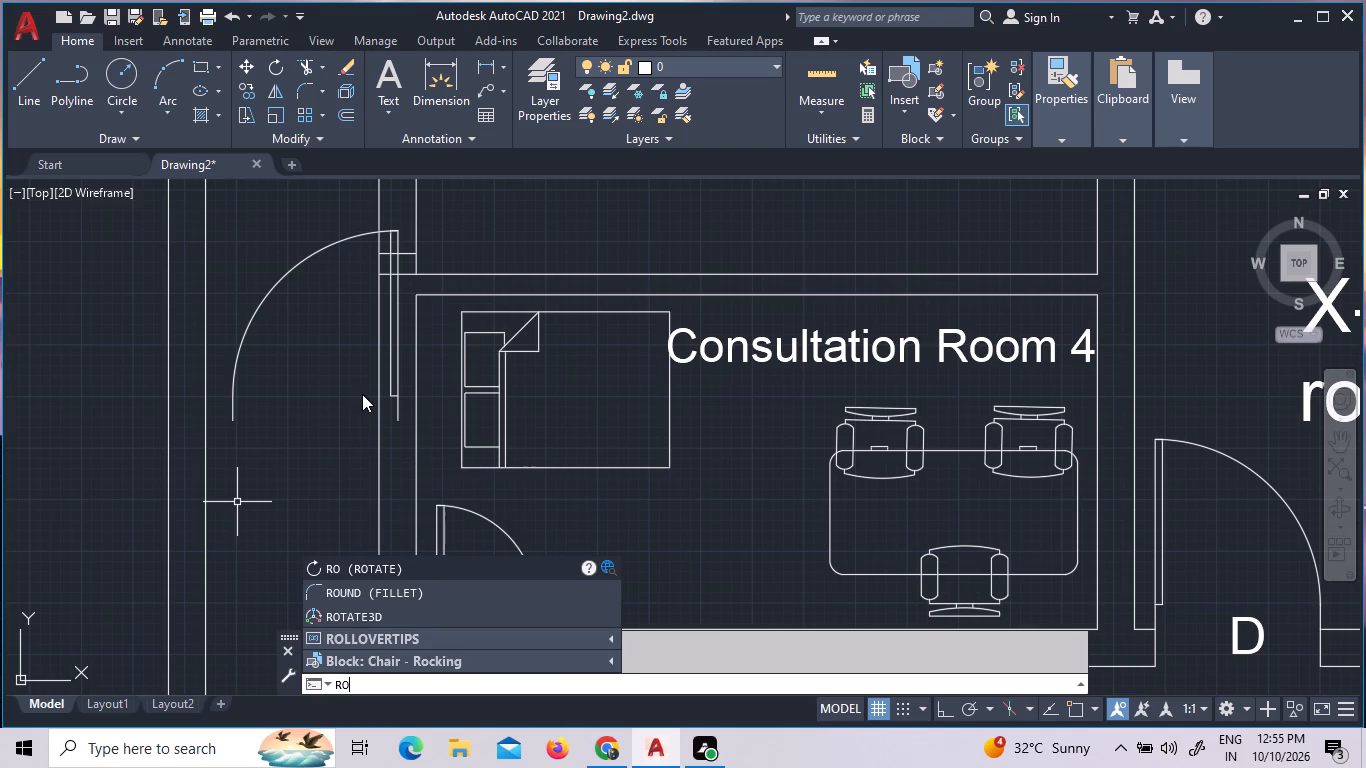
key("Return")
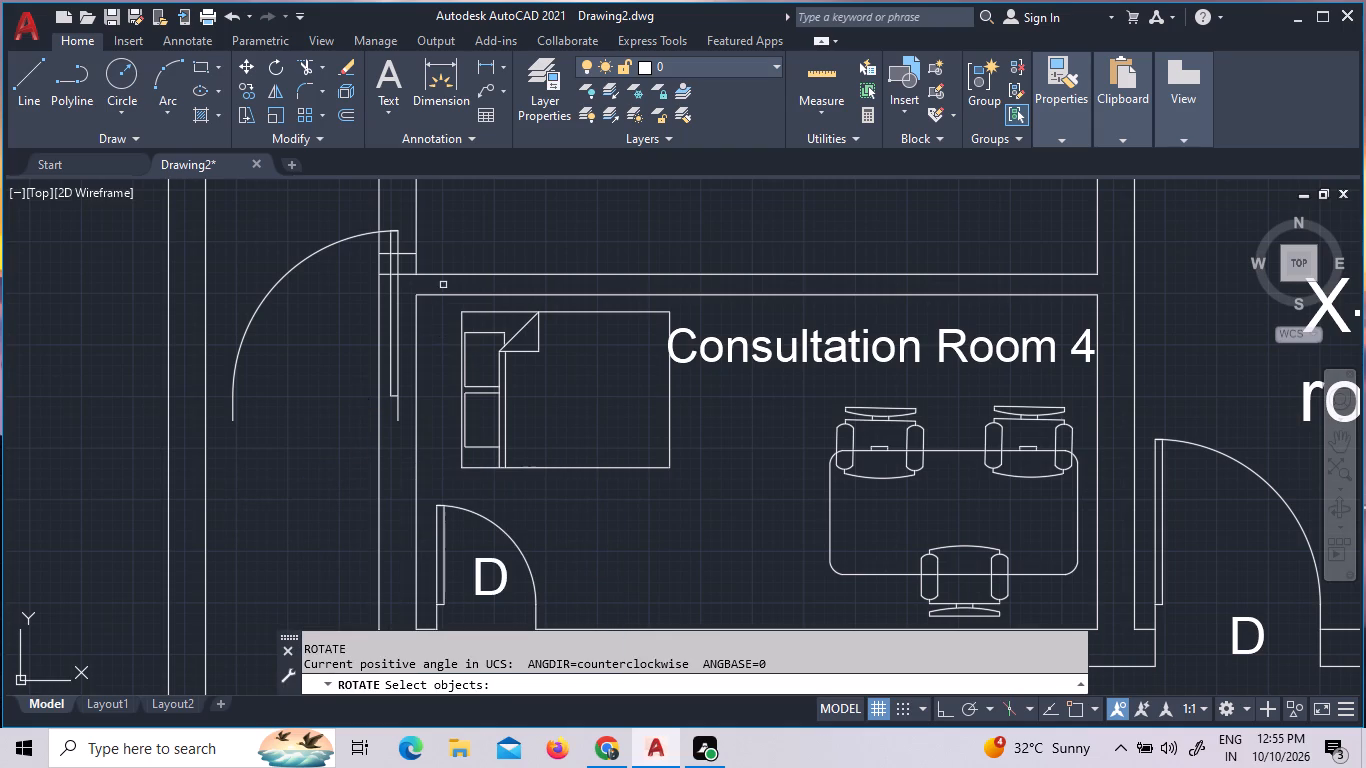
left_click(396, 415)
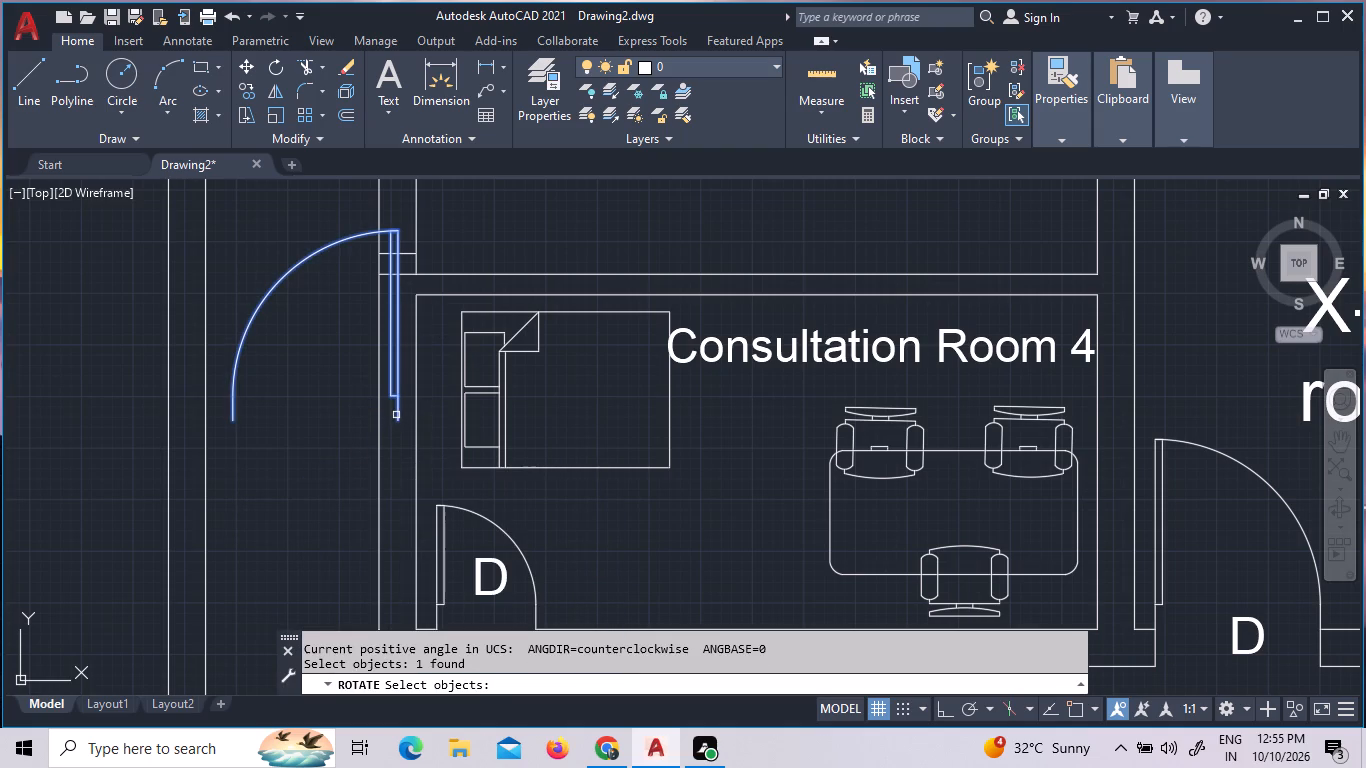
right_click(396, 415)
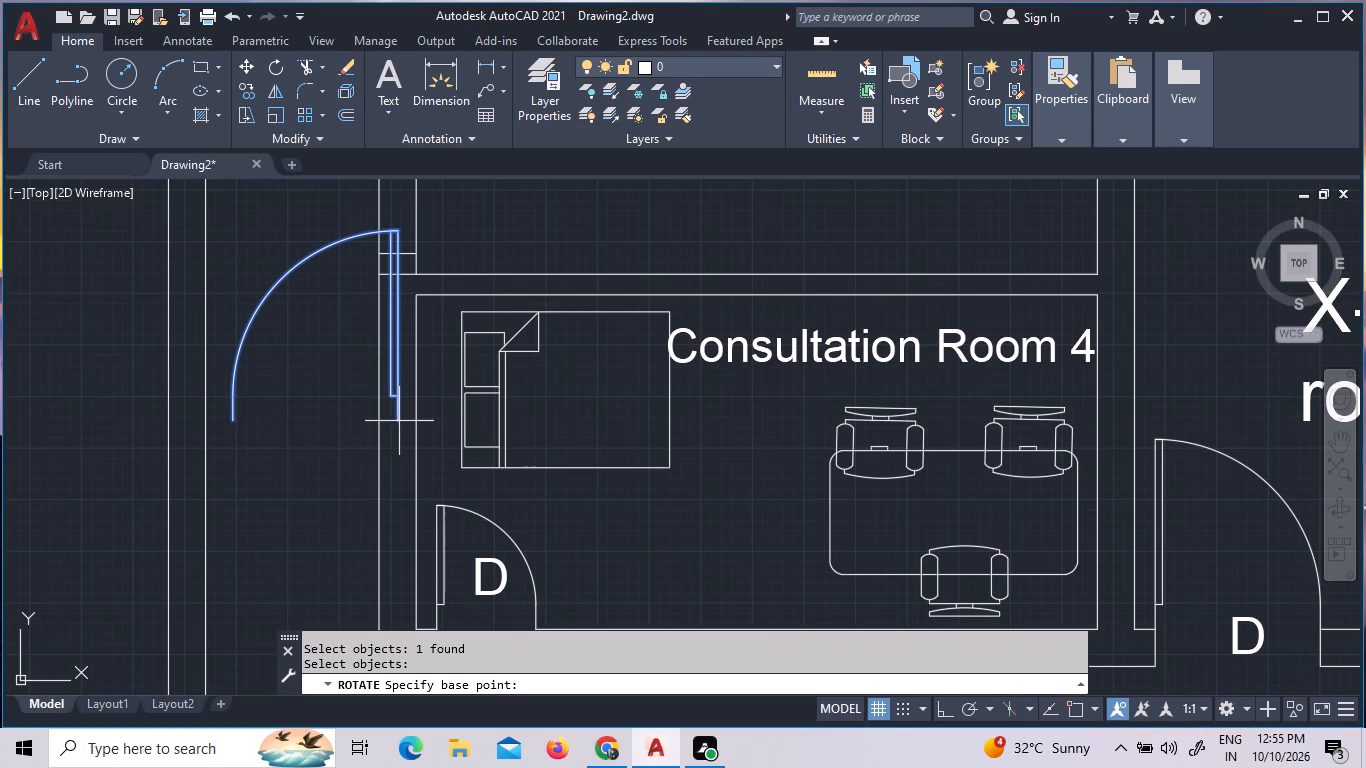
left_click(398, 419)
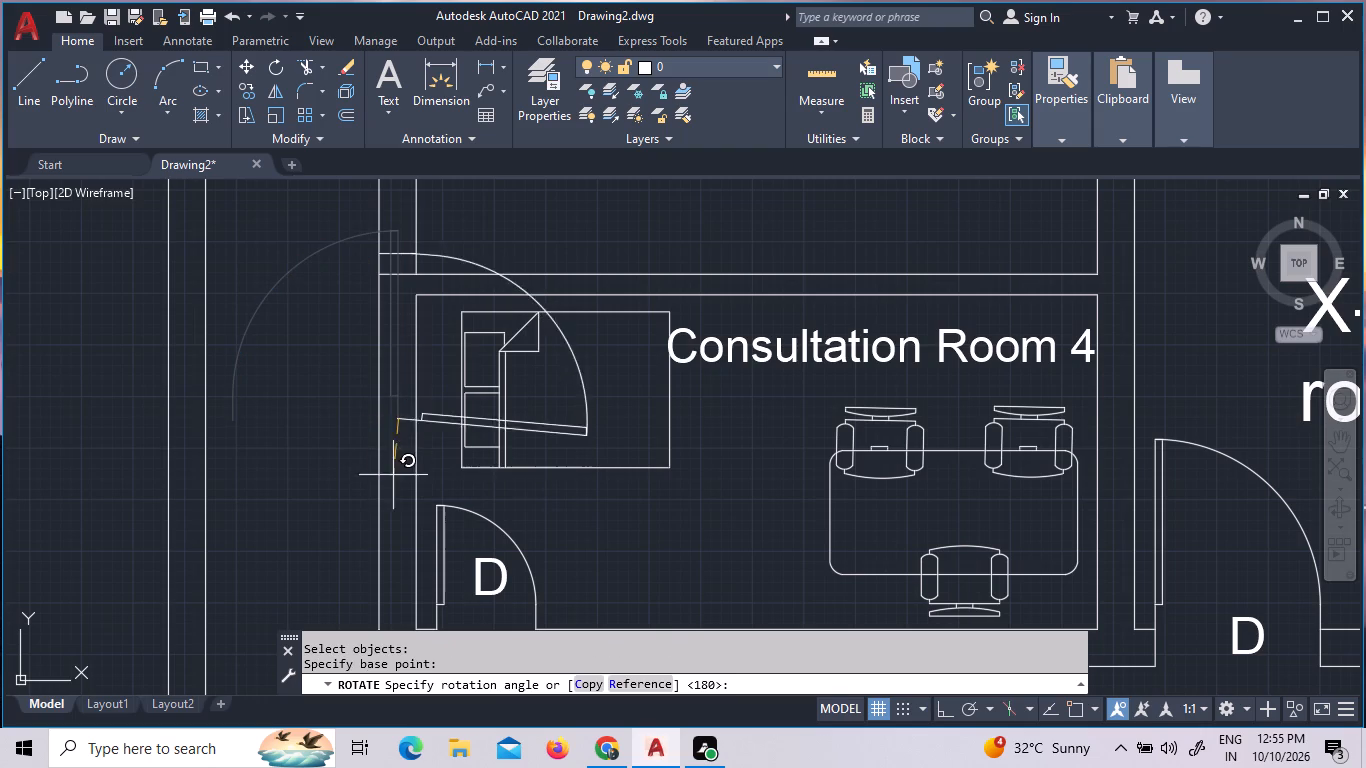
key("F8")
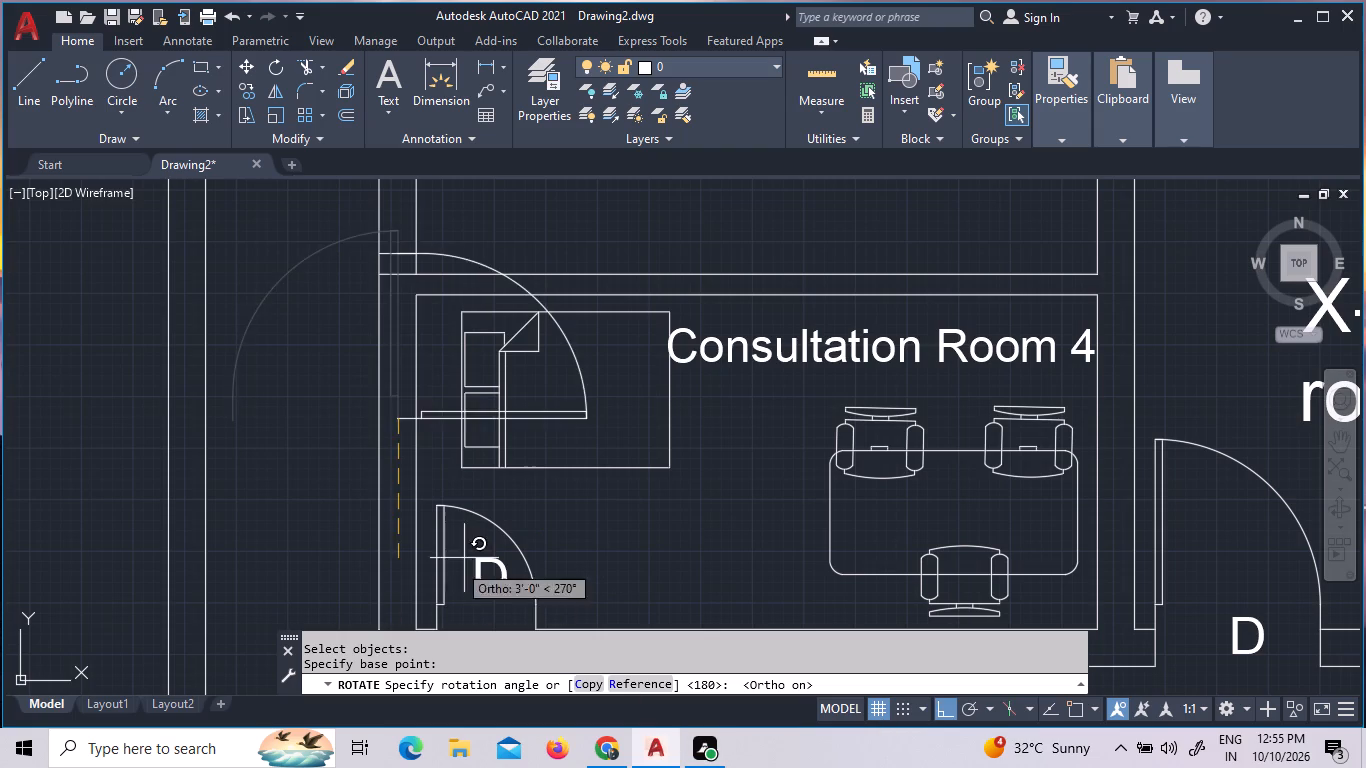
left_click(417, 559)
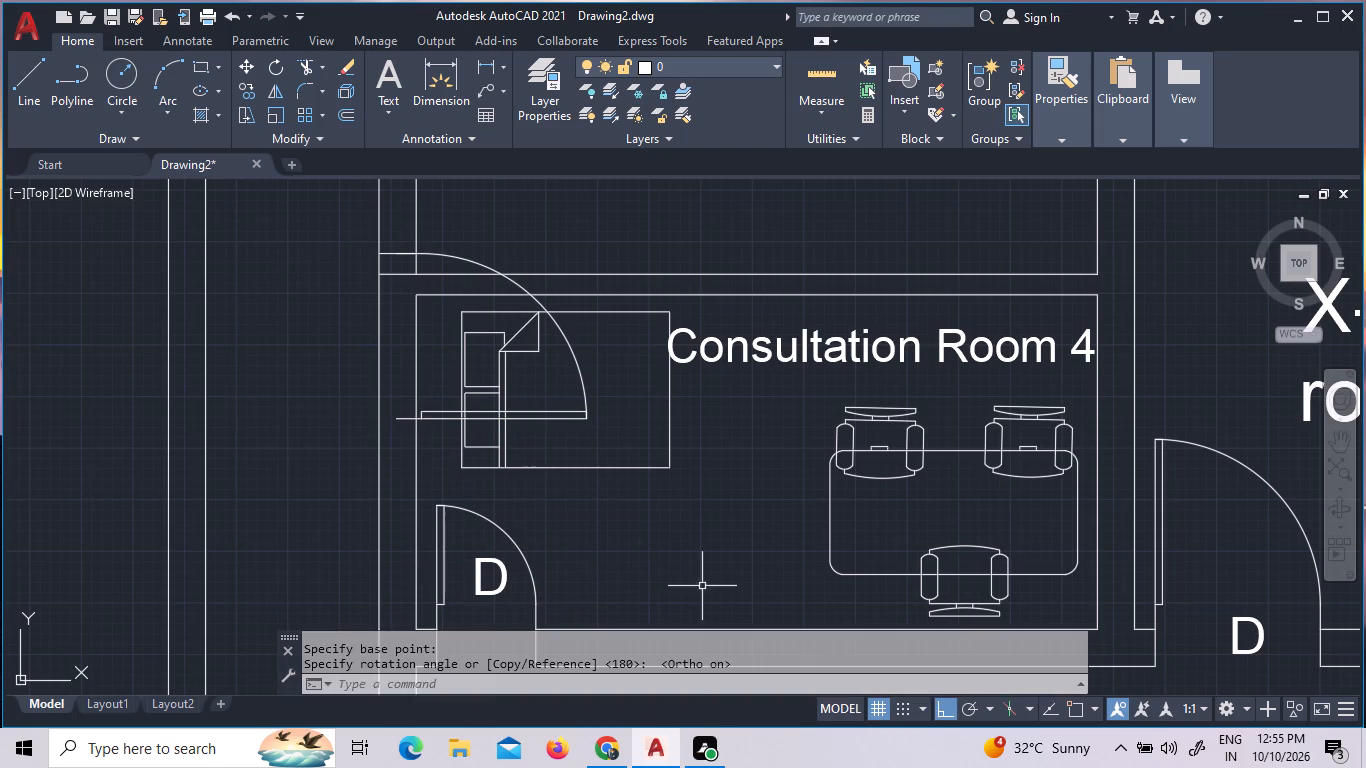
left_click(1079, 706)
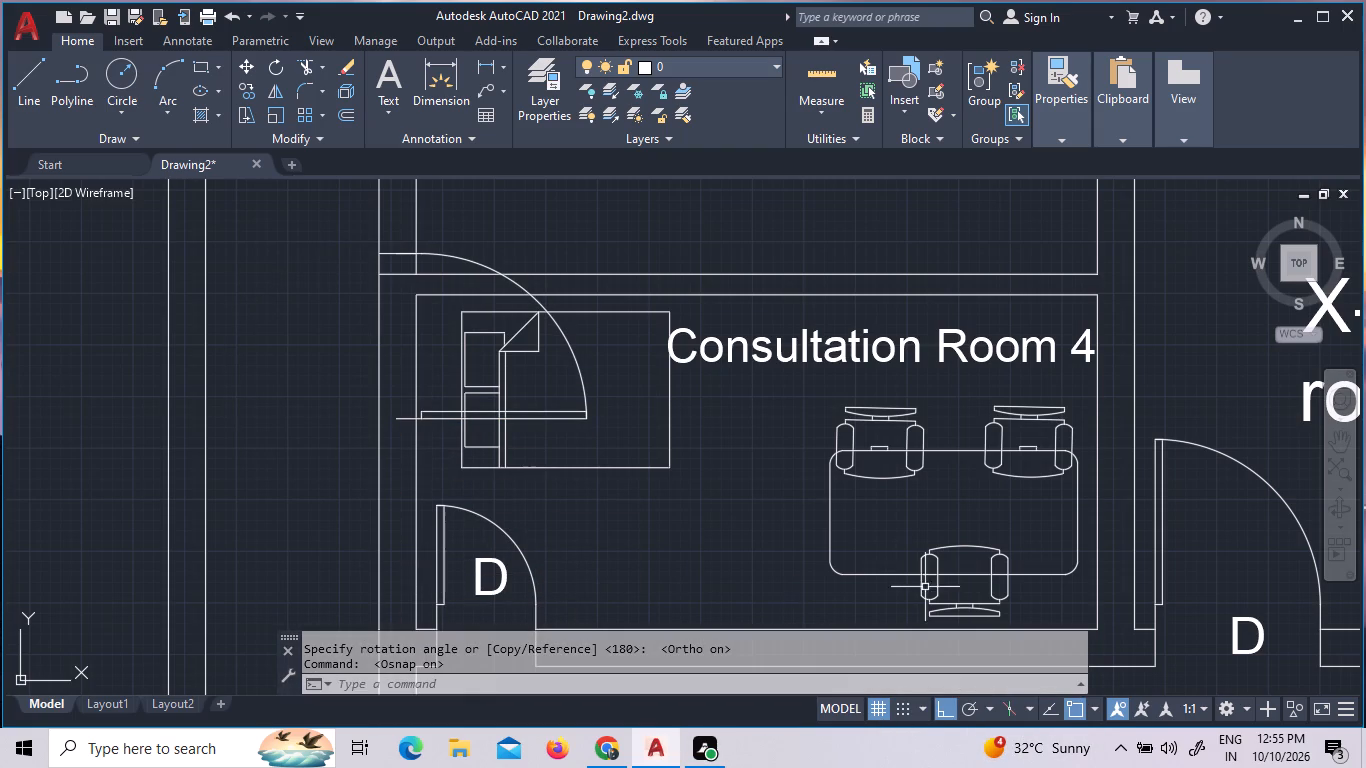
Move the rotated door straight north so its leaf lines up with the offset short line across the north room's west wall.
left_click(454, 425)
left_click(433, 374)
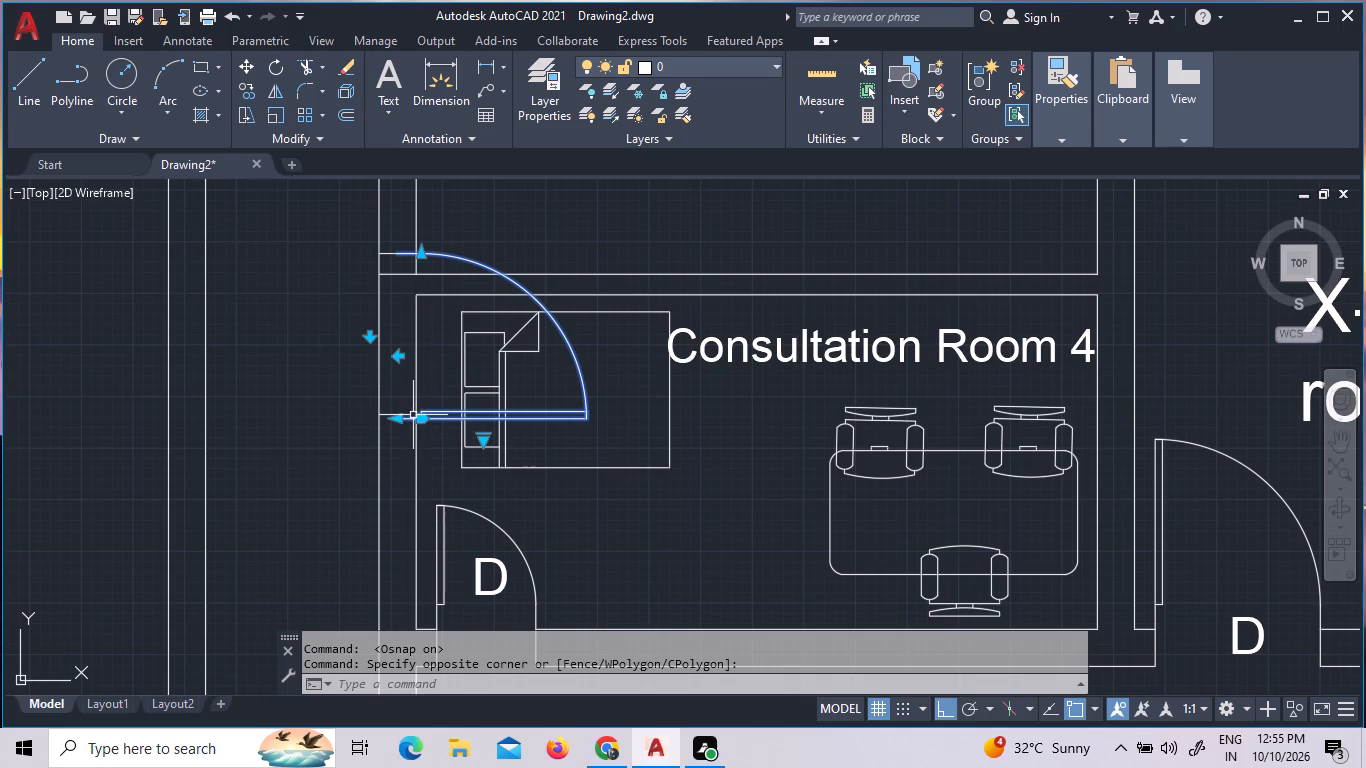
right_click(612, 436)
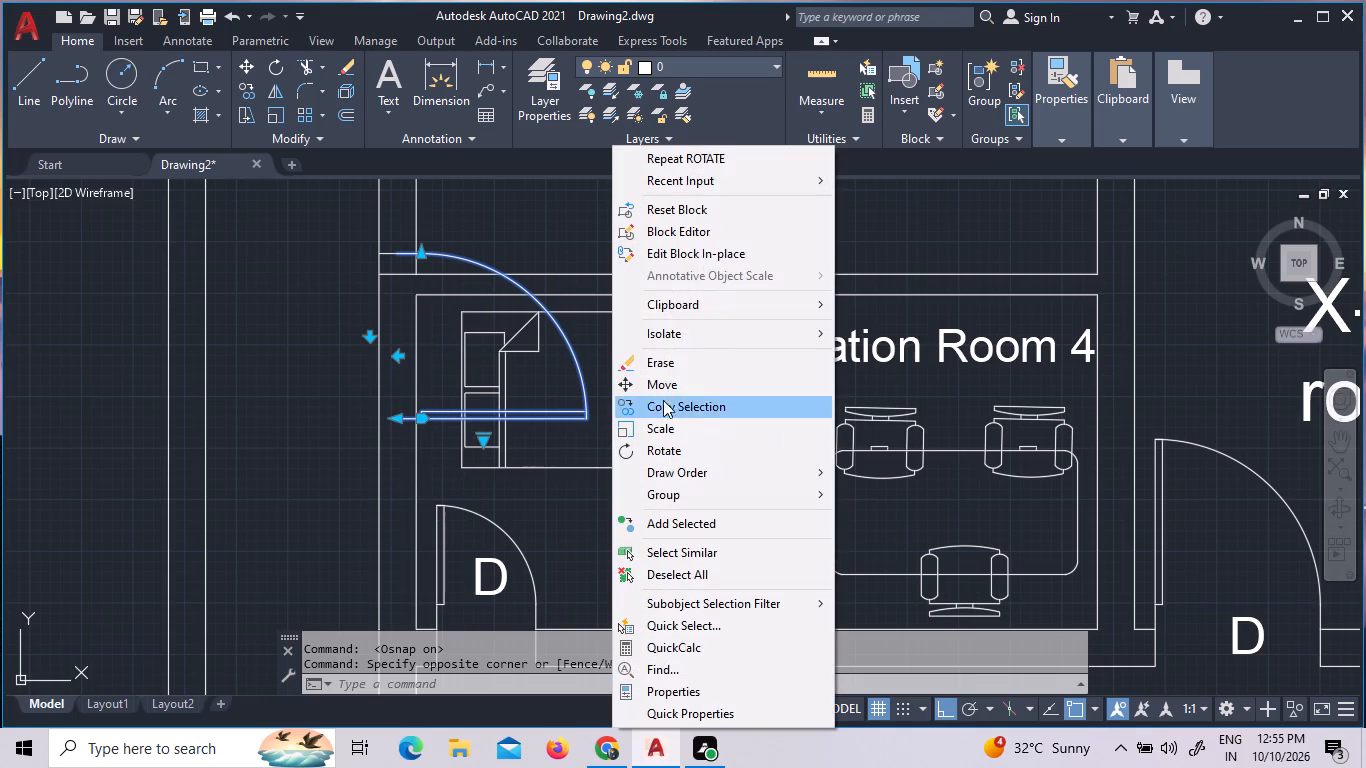
left_click(664, 386)
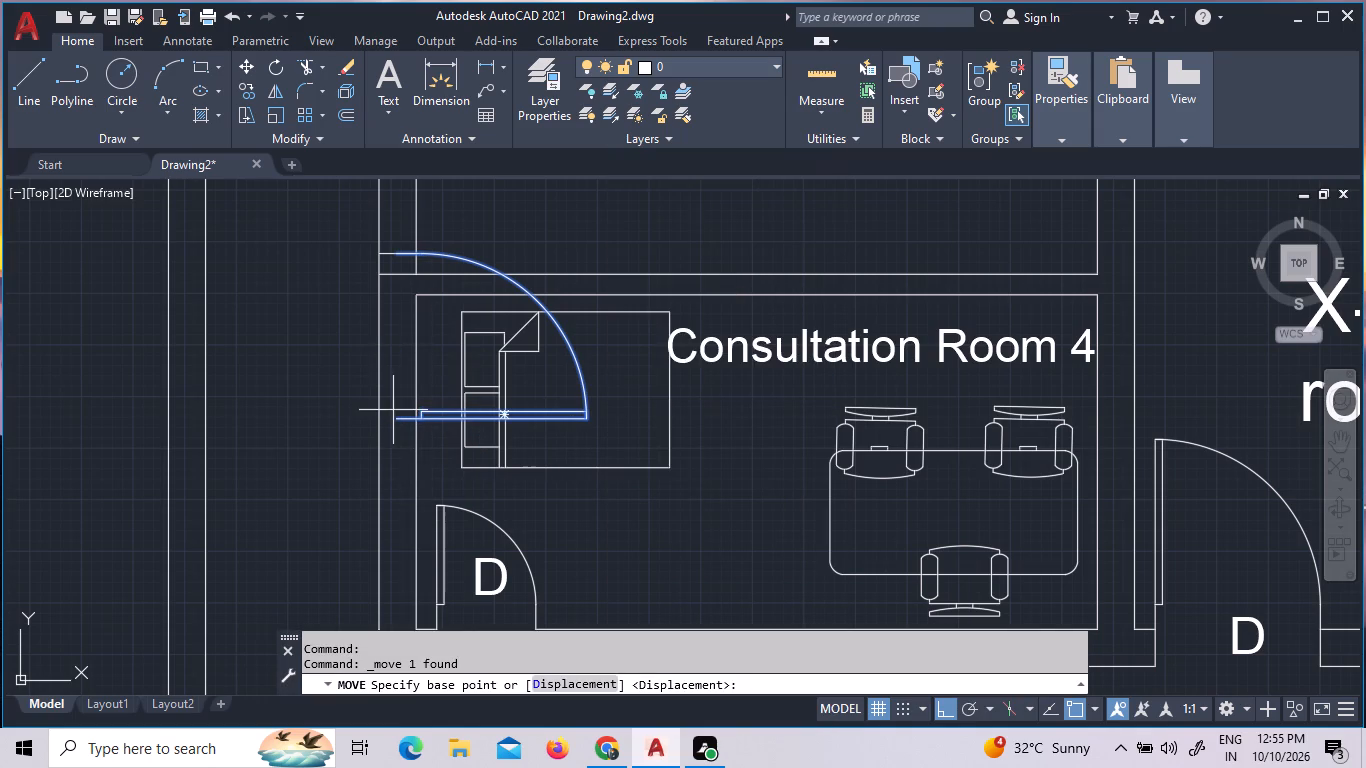
left_click(404, 417)
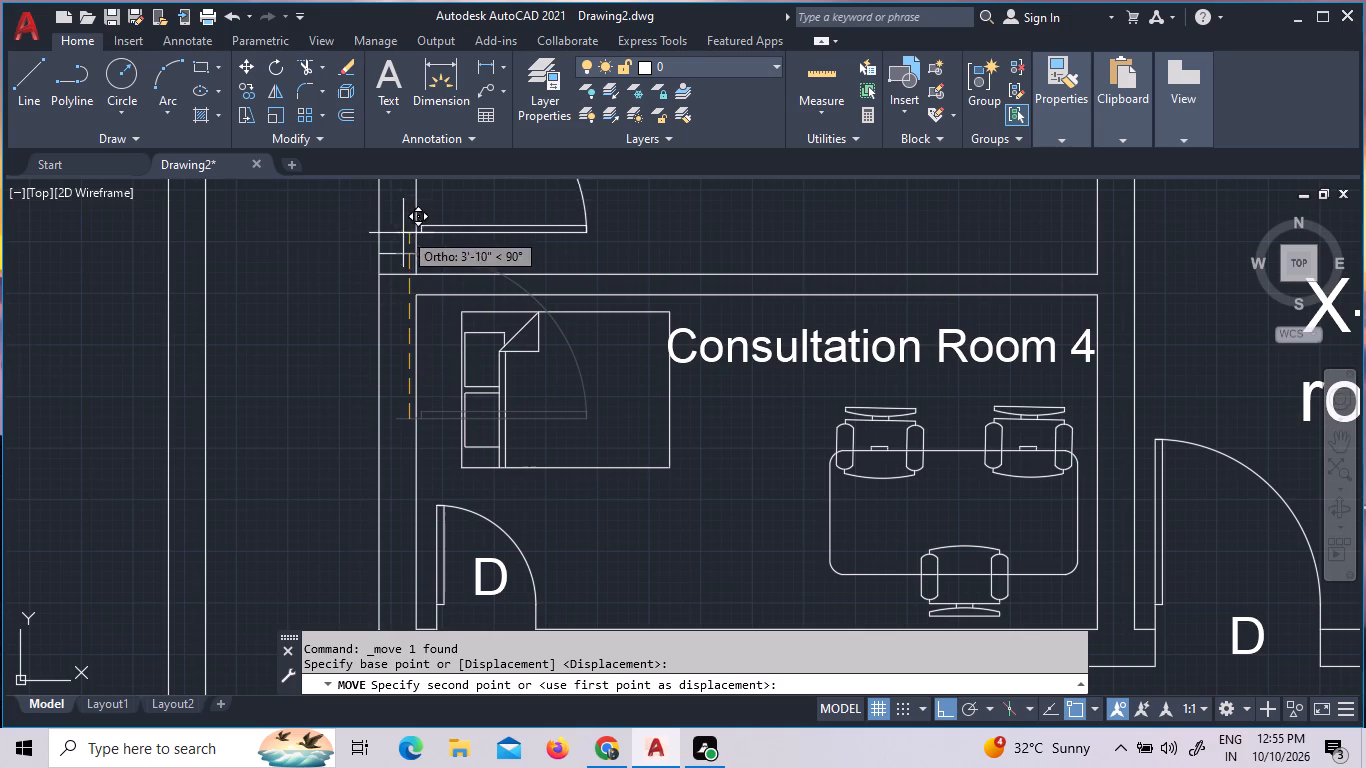
left_click(412, 257)
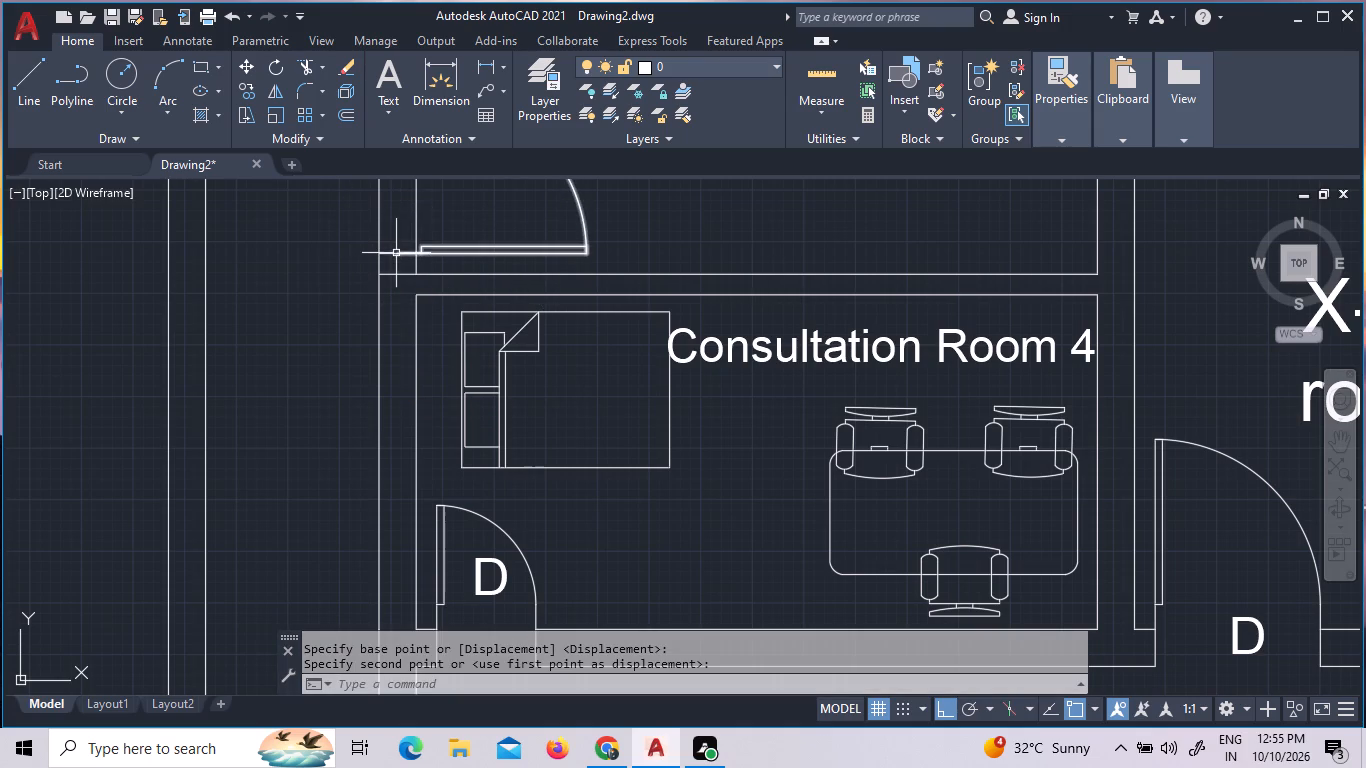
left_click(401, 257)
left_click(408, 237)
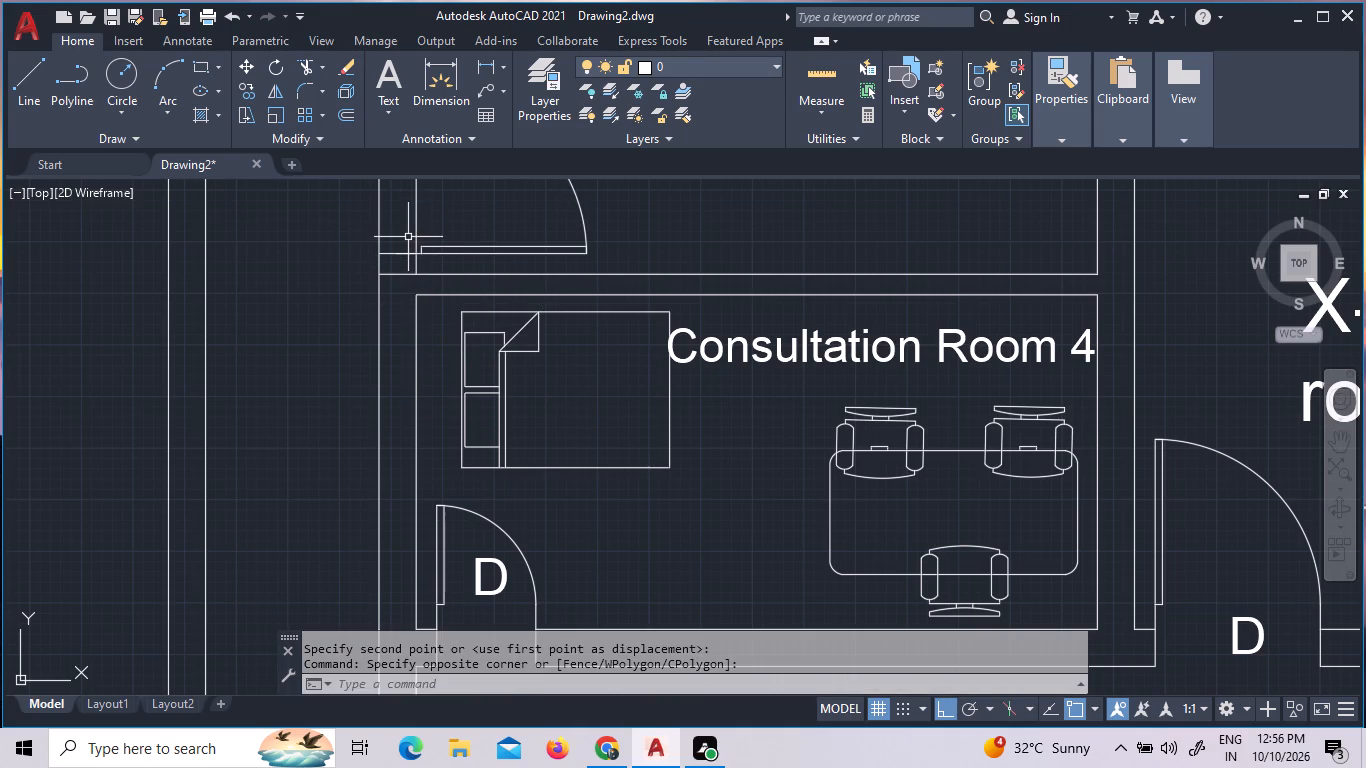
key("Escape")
Move the door north of Consultation Room 4 straight east so its outer end meets the west wall's inner face.
left_click(458, 252)
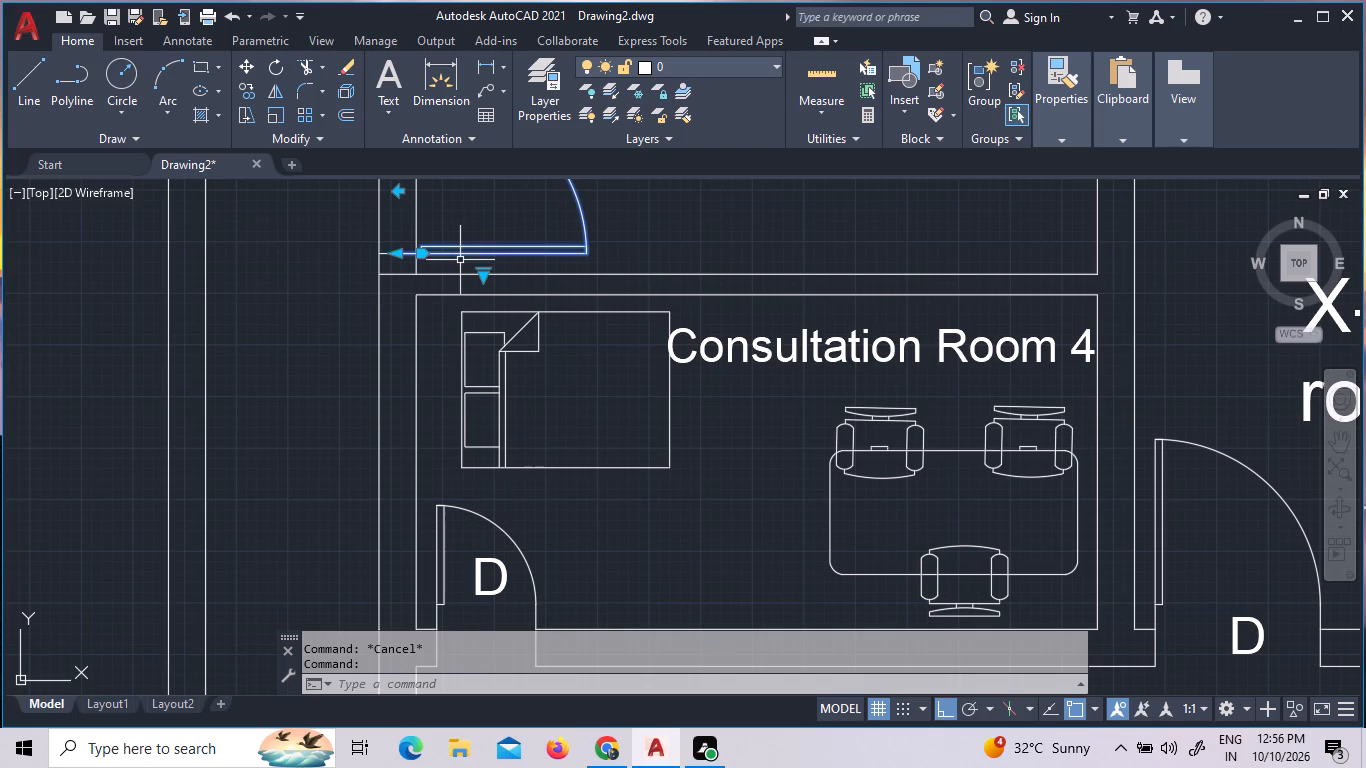
key("m")
key("o")
right_click(440, 327)
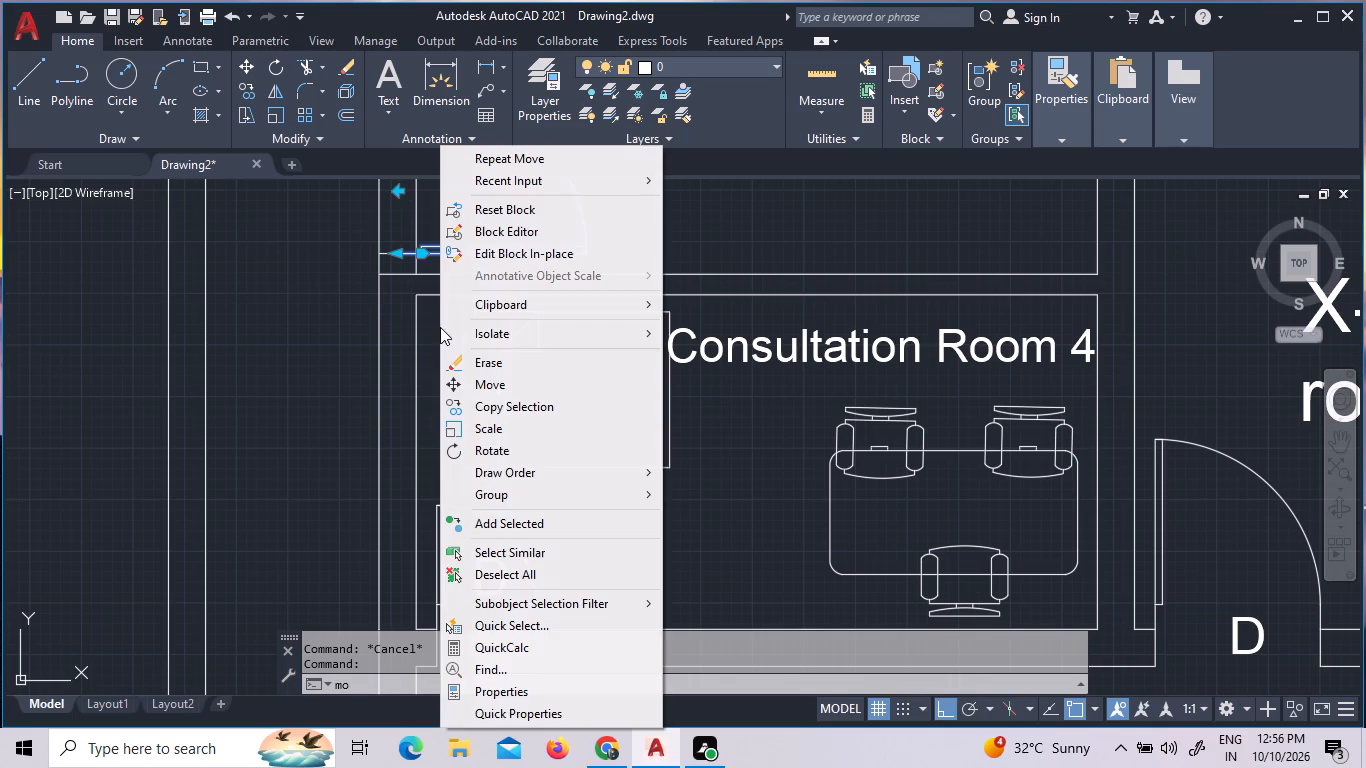
left_click(476, 390)
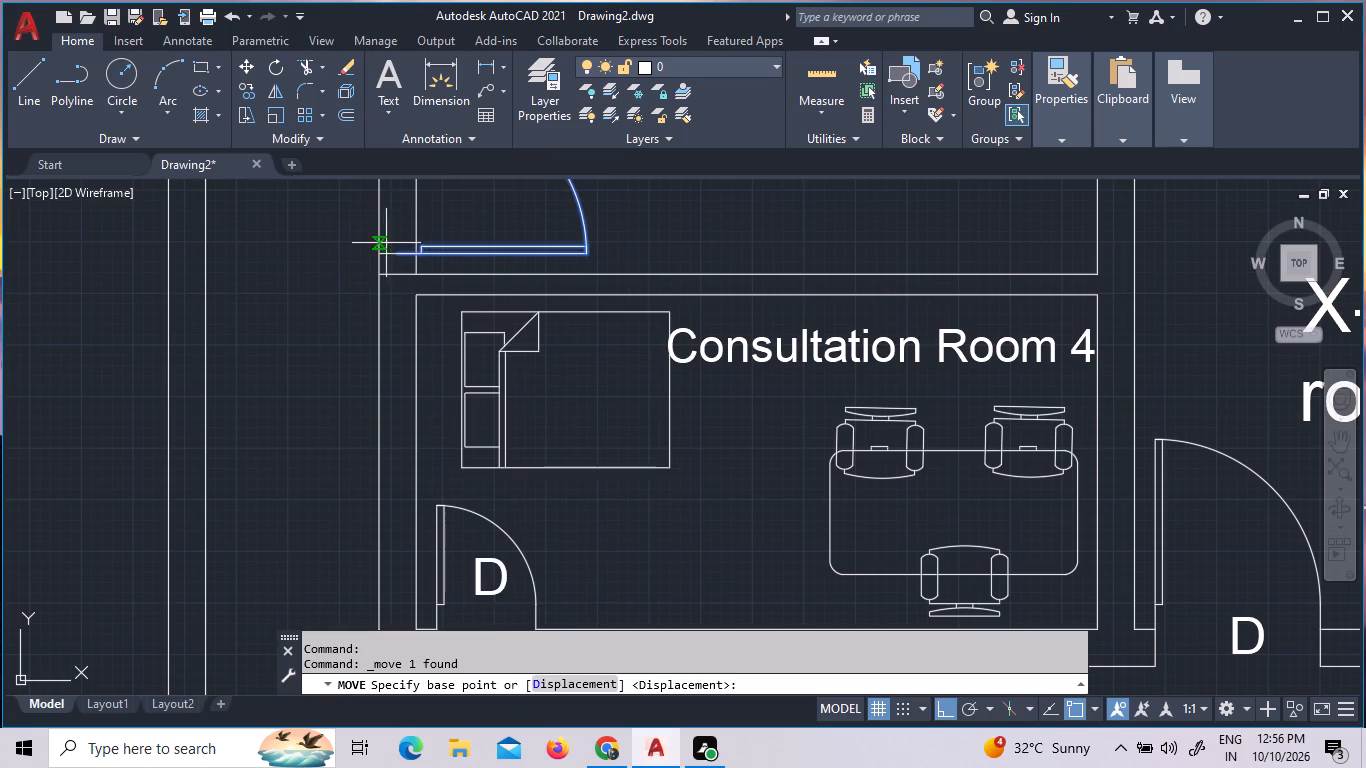
left_click(393, 254)
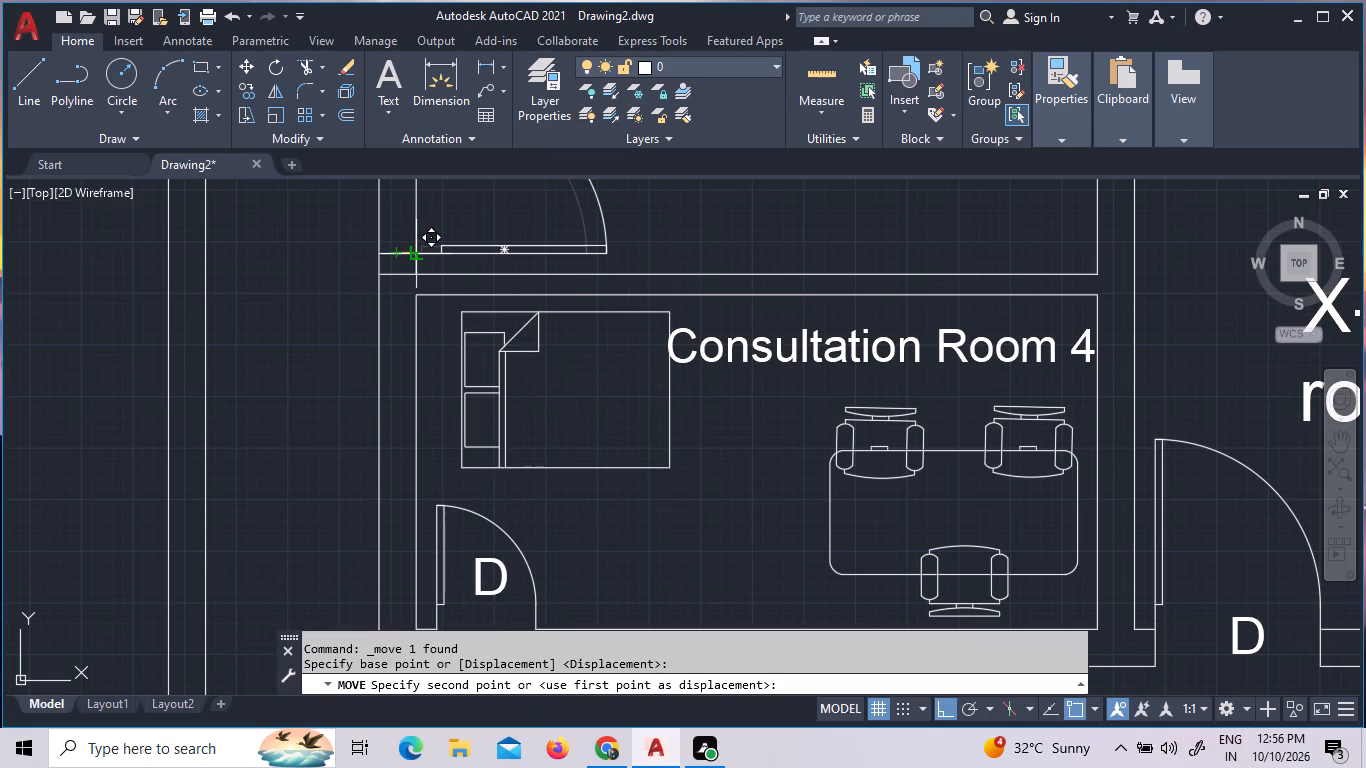
left_click(414, 254)
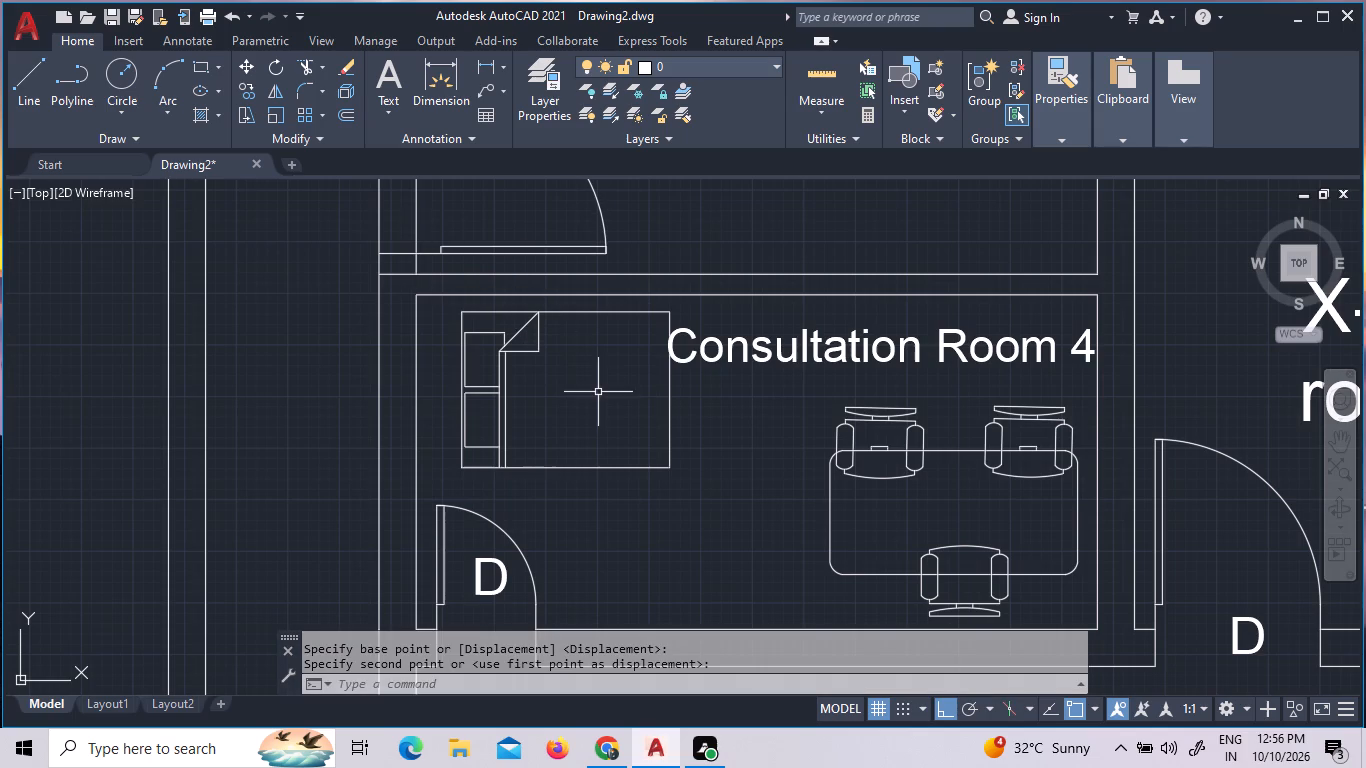
Narrow that door by stretching its north end south in two increments of about 5 inches each, with Ortho on.
middle_click_drag(594, 401, 605, 618)
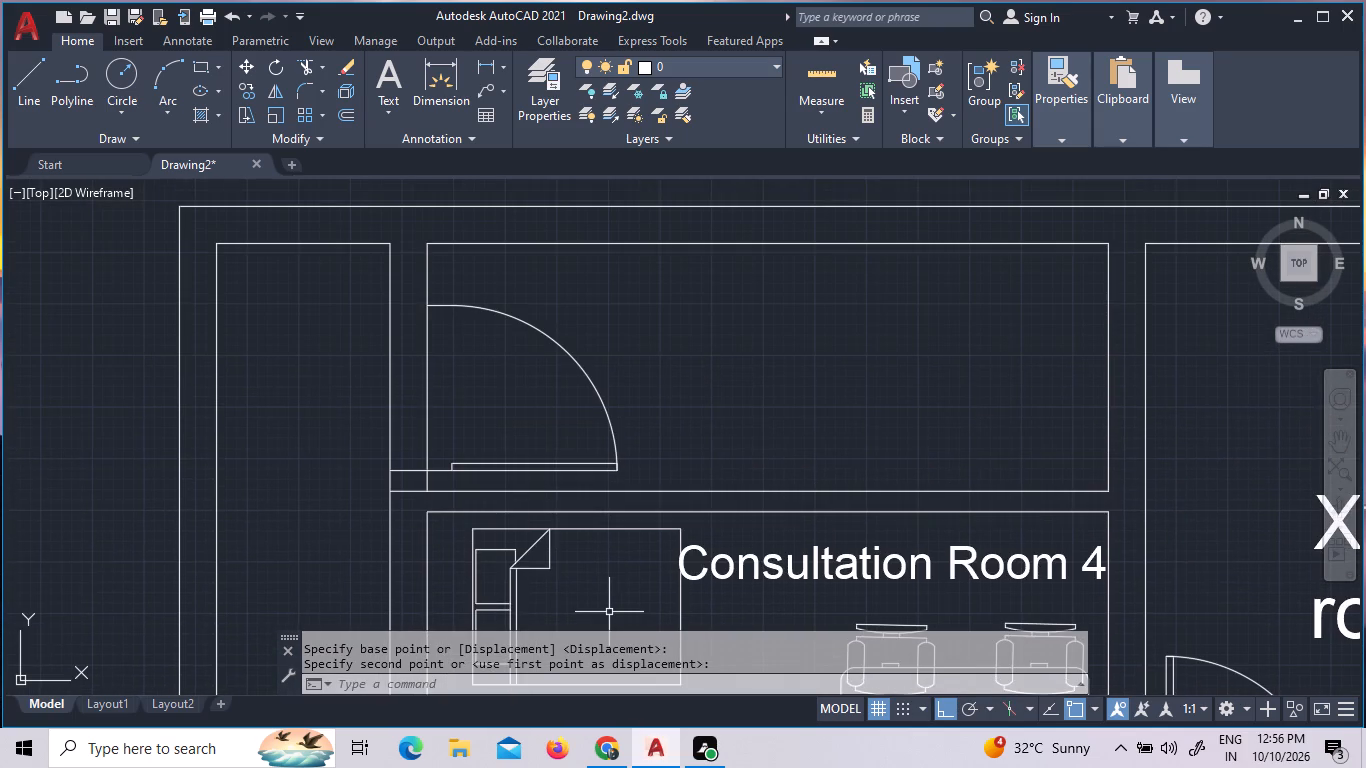
left_click(566, 349)
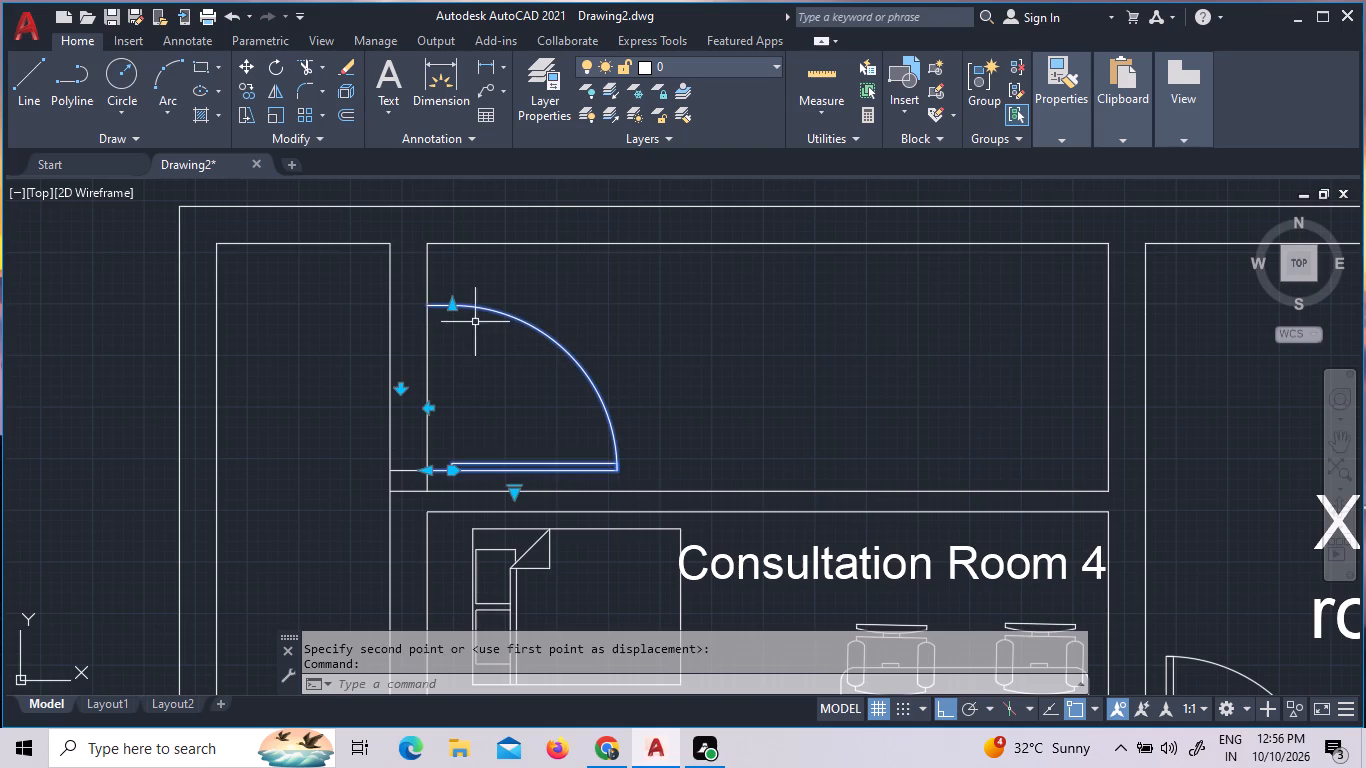
left_click(449, 303)
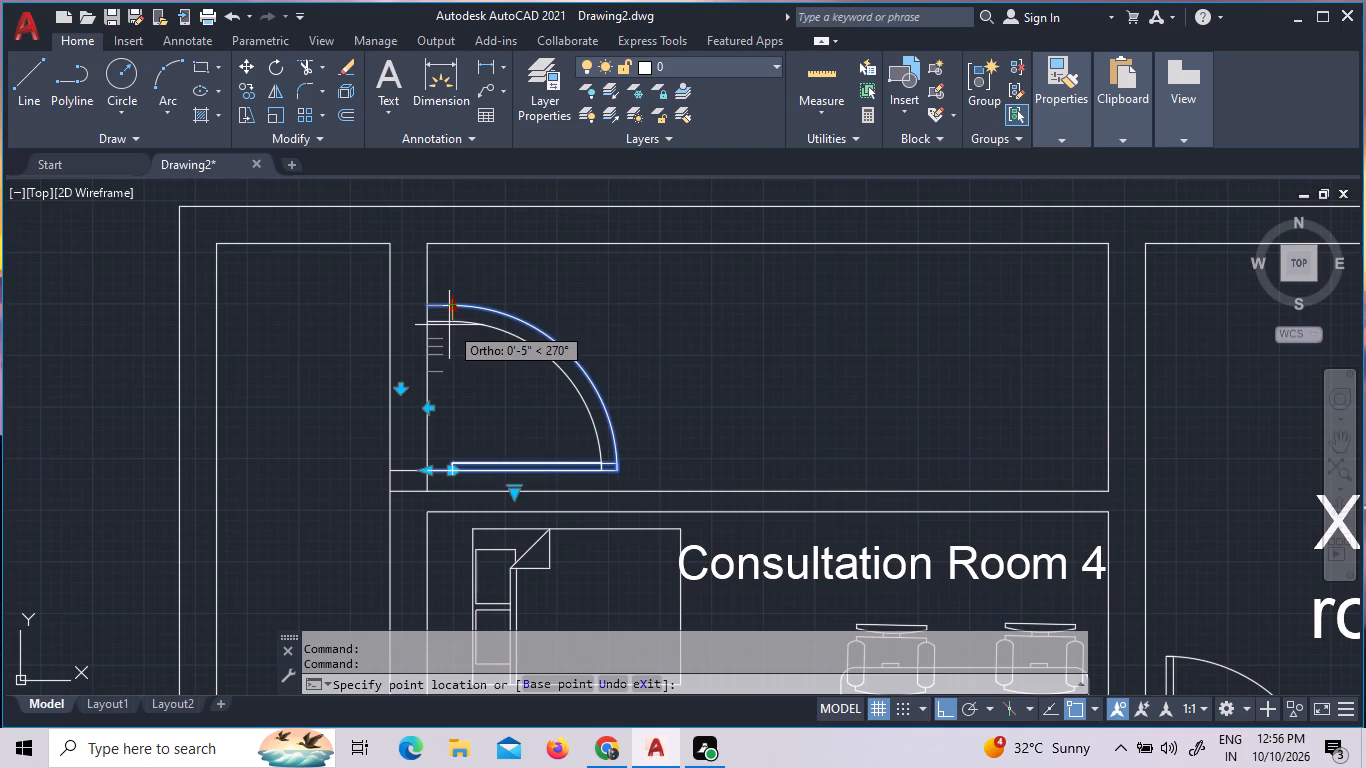
left_click(449, 325)
left_click(449, 325)
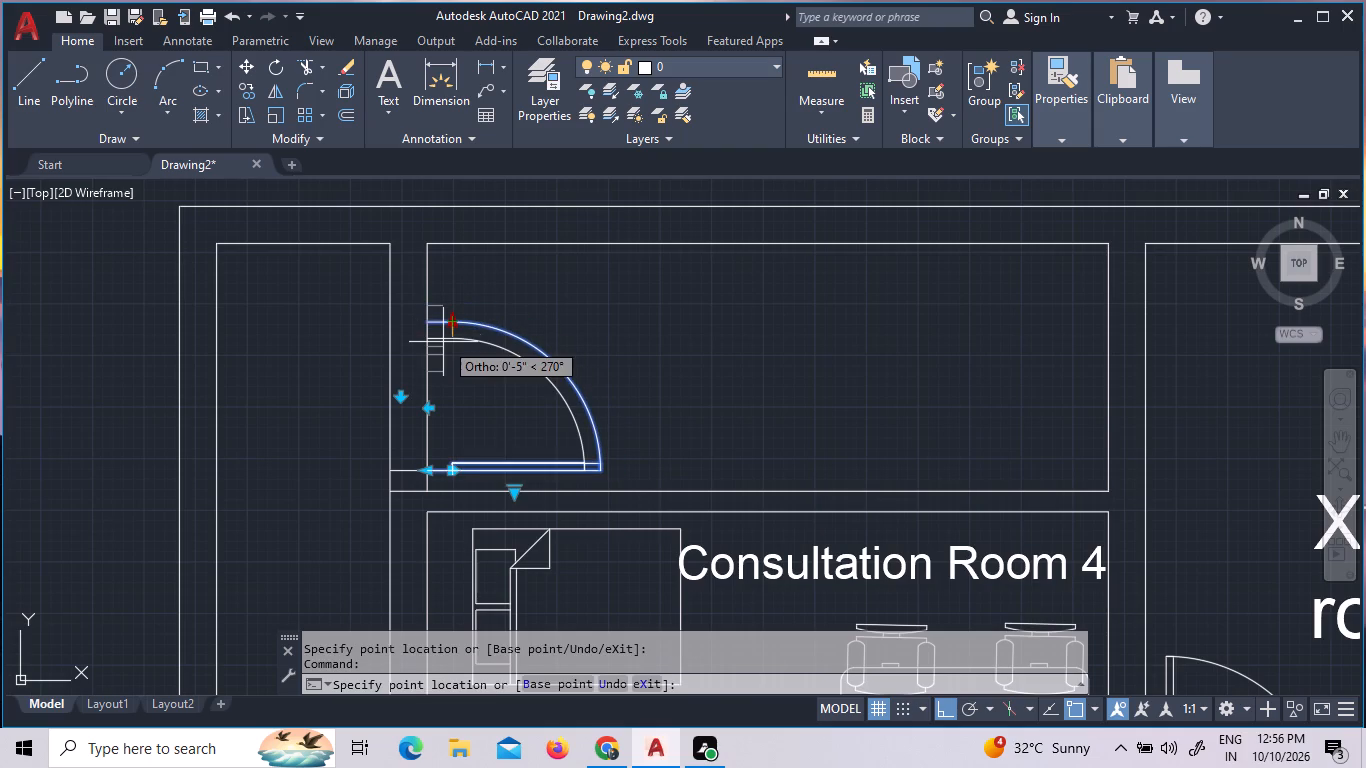
left_click(443, 342)
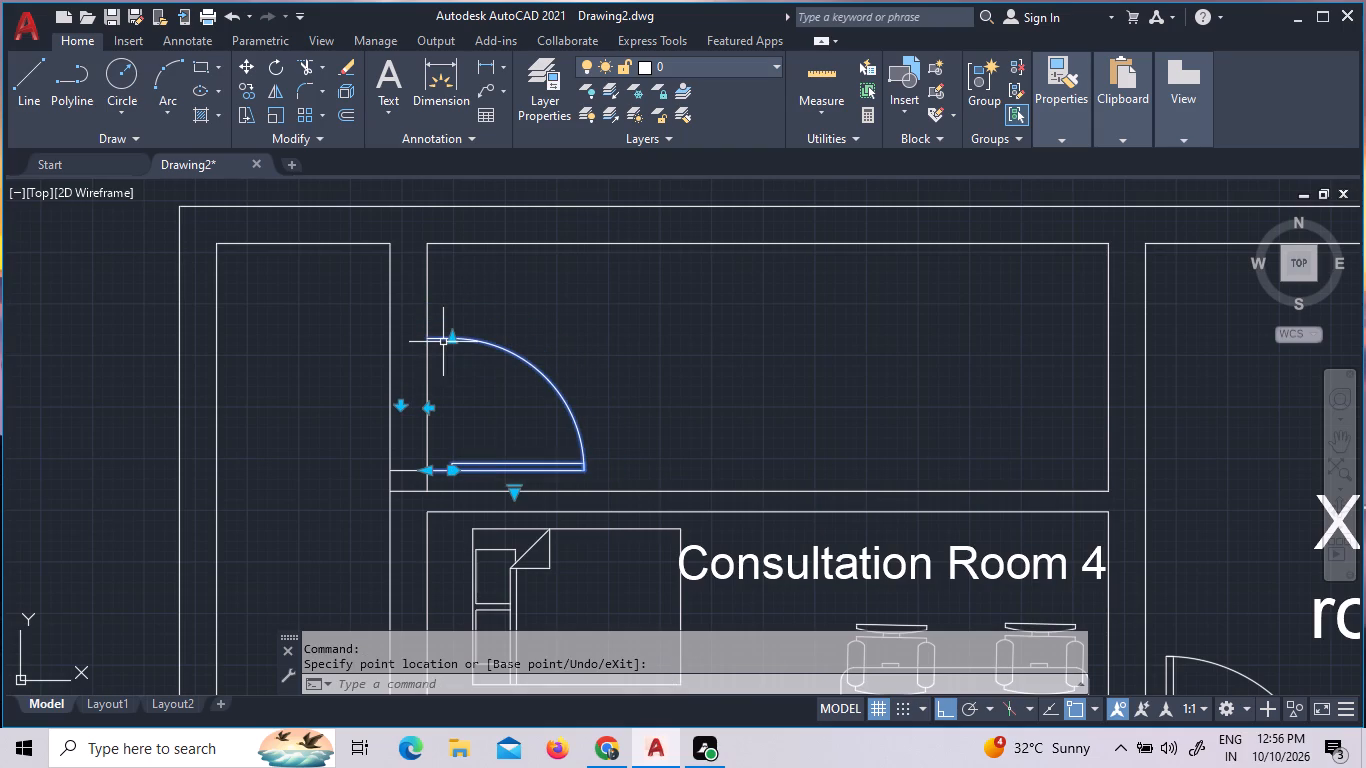
key("Escape")
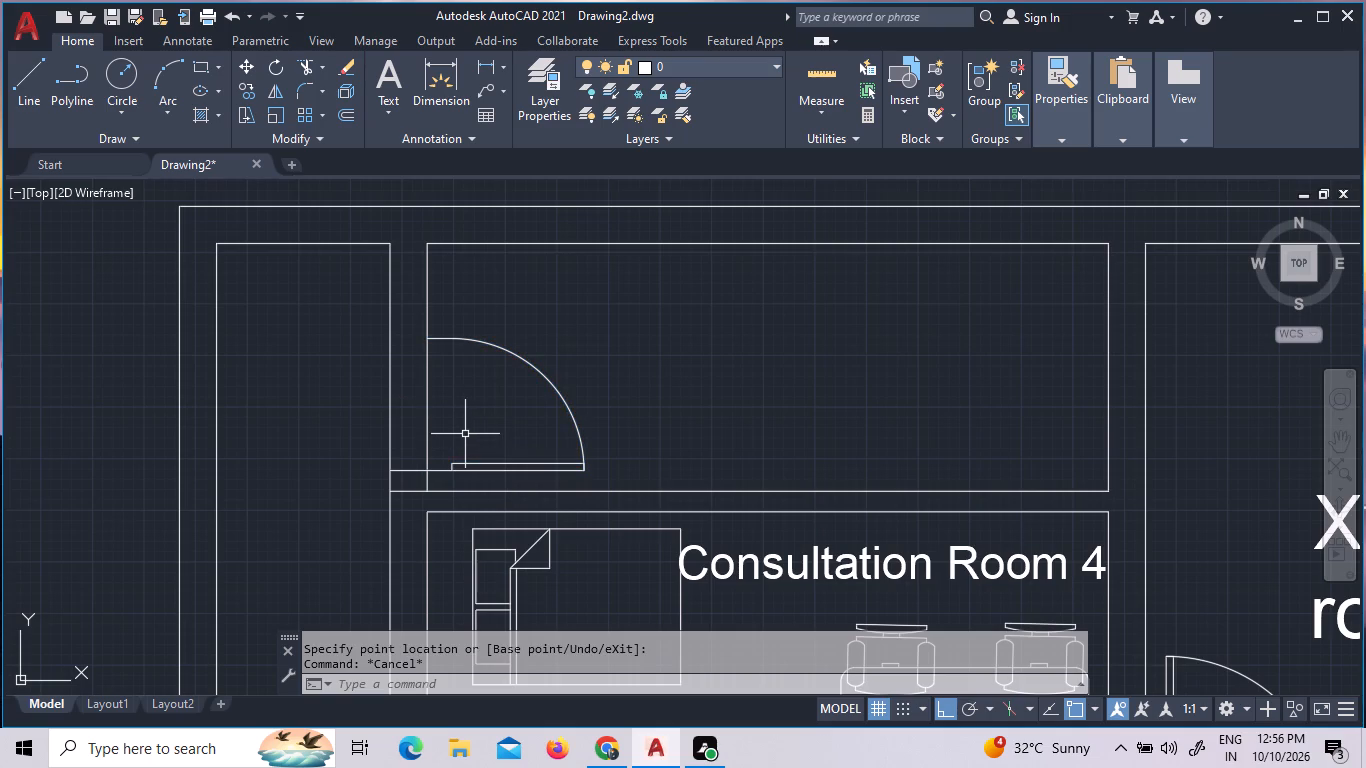
Draw a line across the west wall's thickness from the north end of the door swing to the outer face.
key("l")
key("Return")
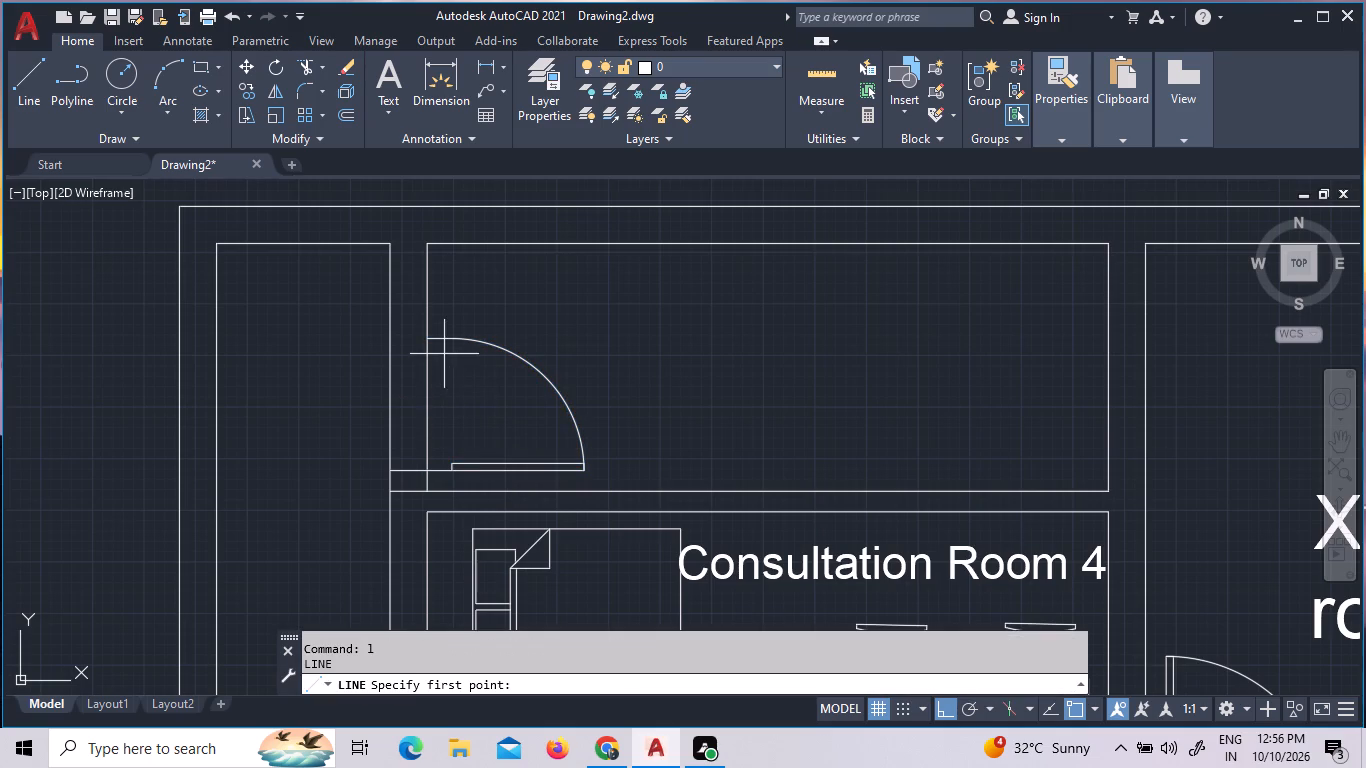
left_click(429, 335)
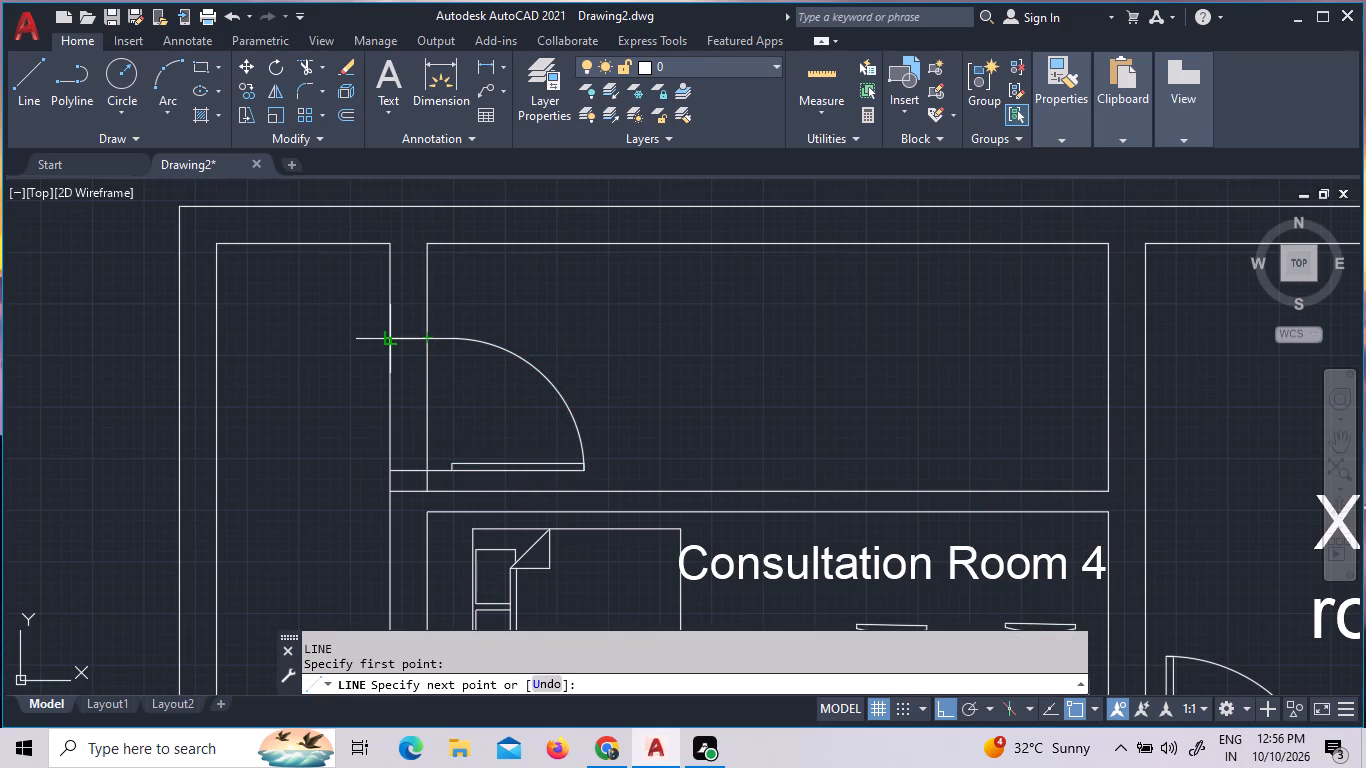
left_click(389, 342)
key("Escape")
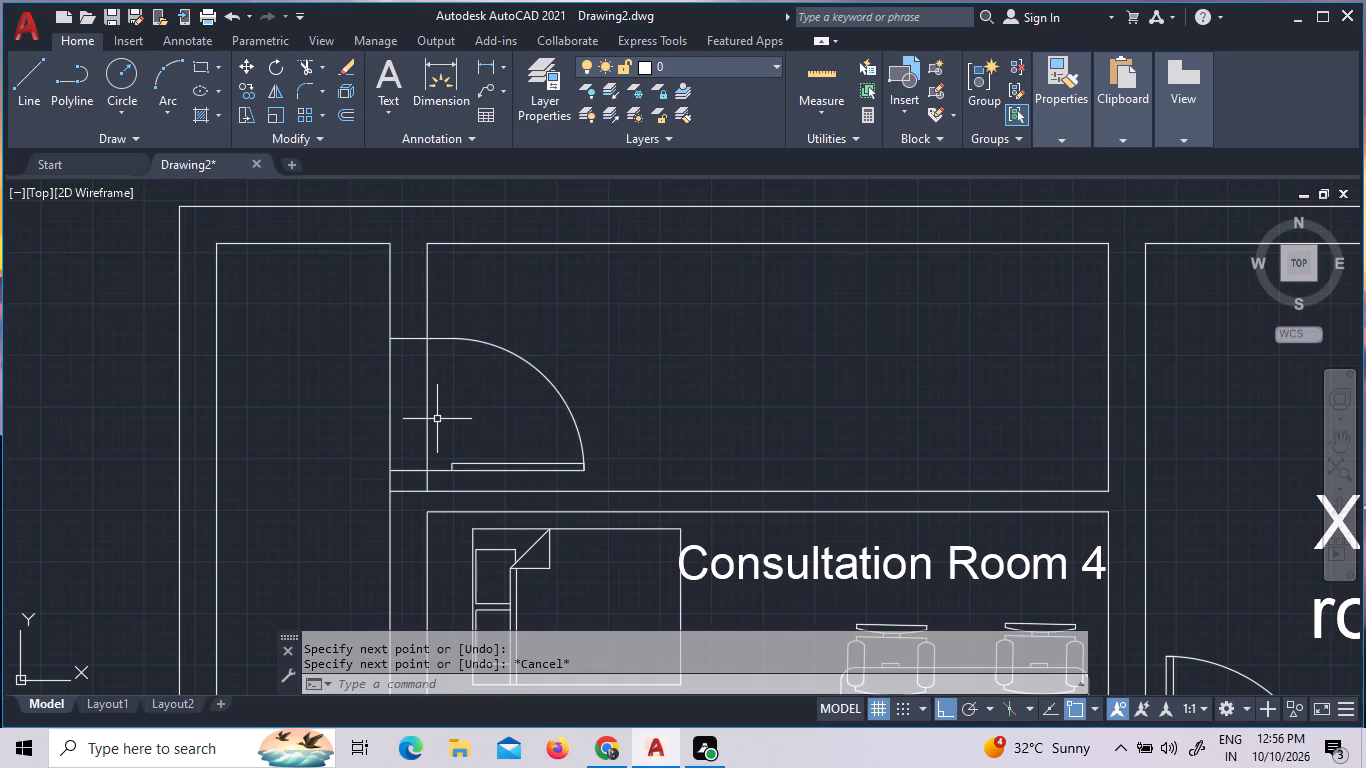
Trim both west wall lines inside the door opening and the short cross line just south of the door.
key("t")
key("r")
key("space")
key("space")
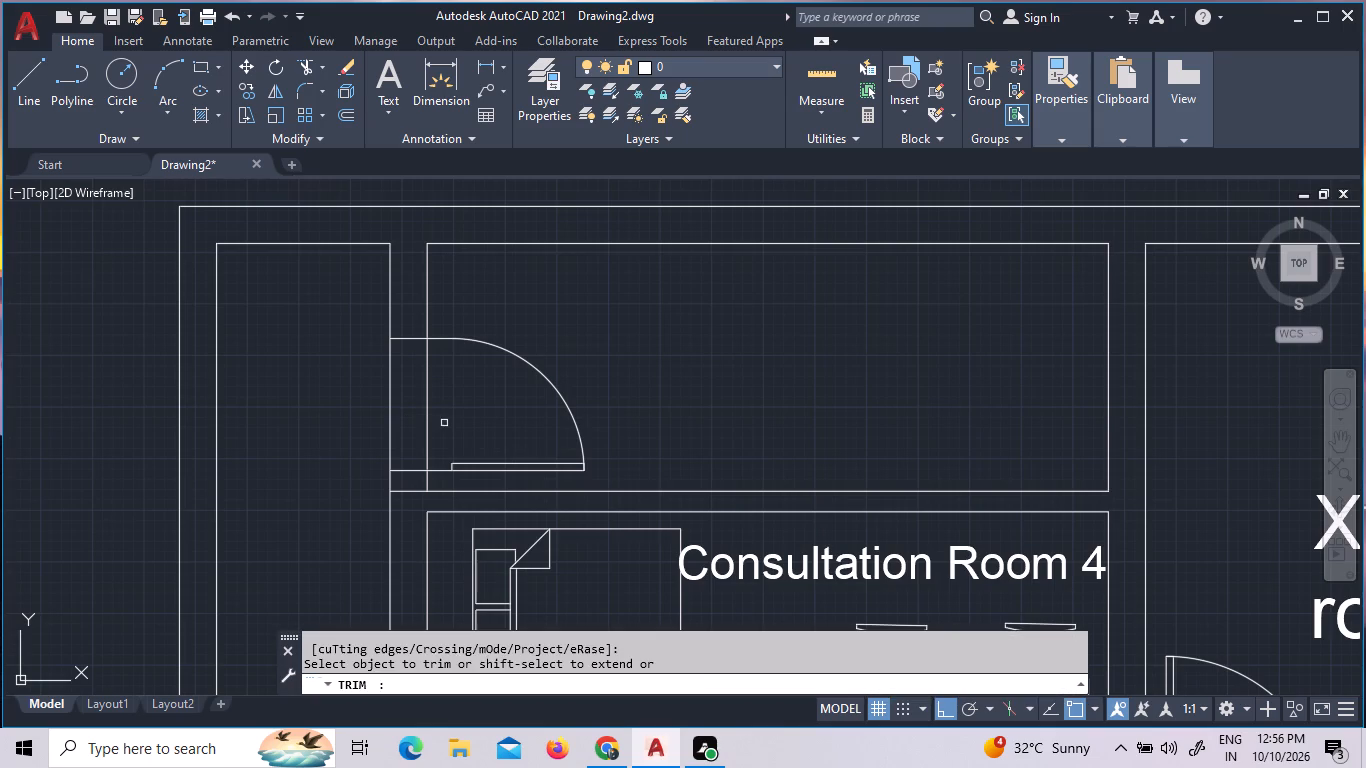
left_click(452, 418)
left_click(252, 378)
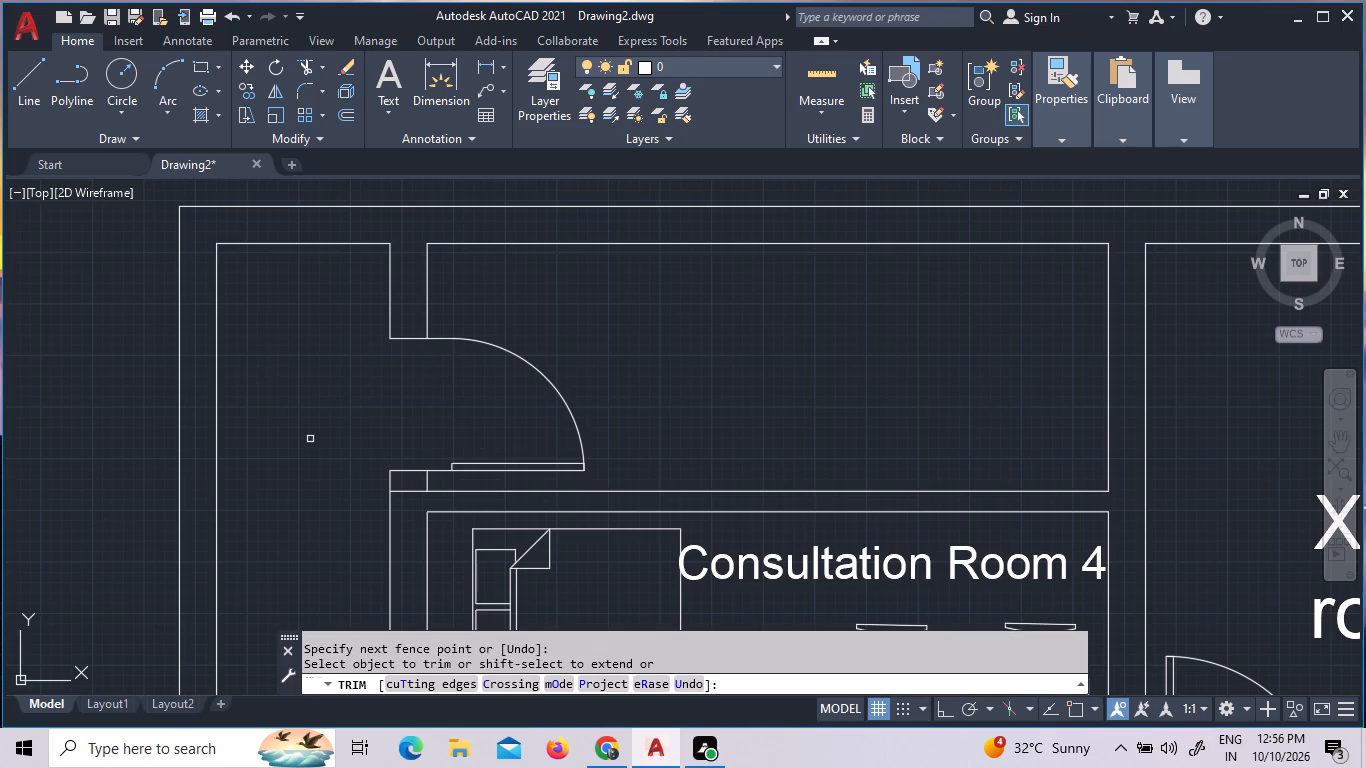
left_click(405, 492)
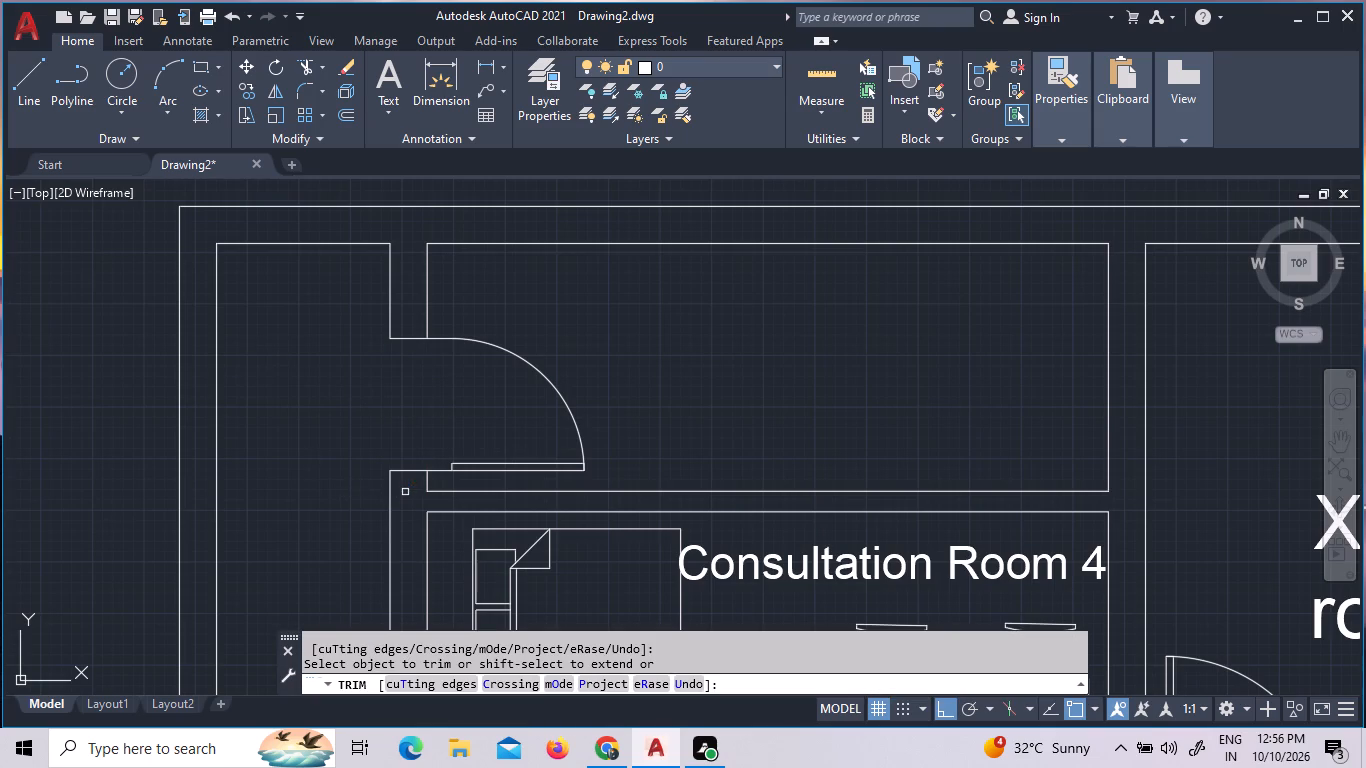
middle_click(469, 371)
key("Escape")
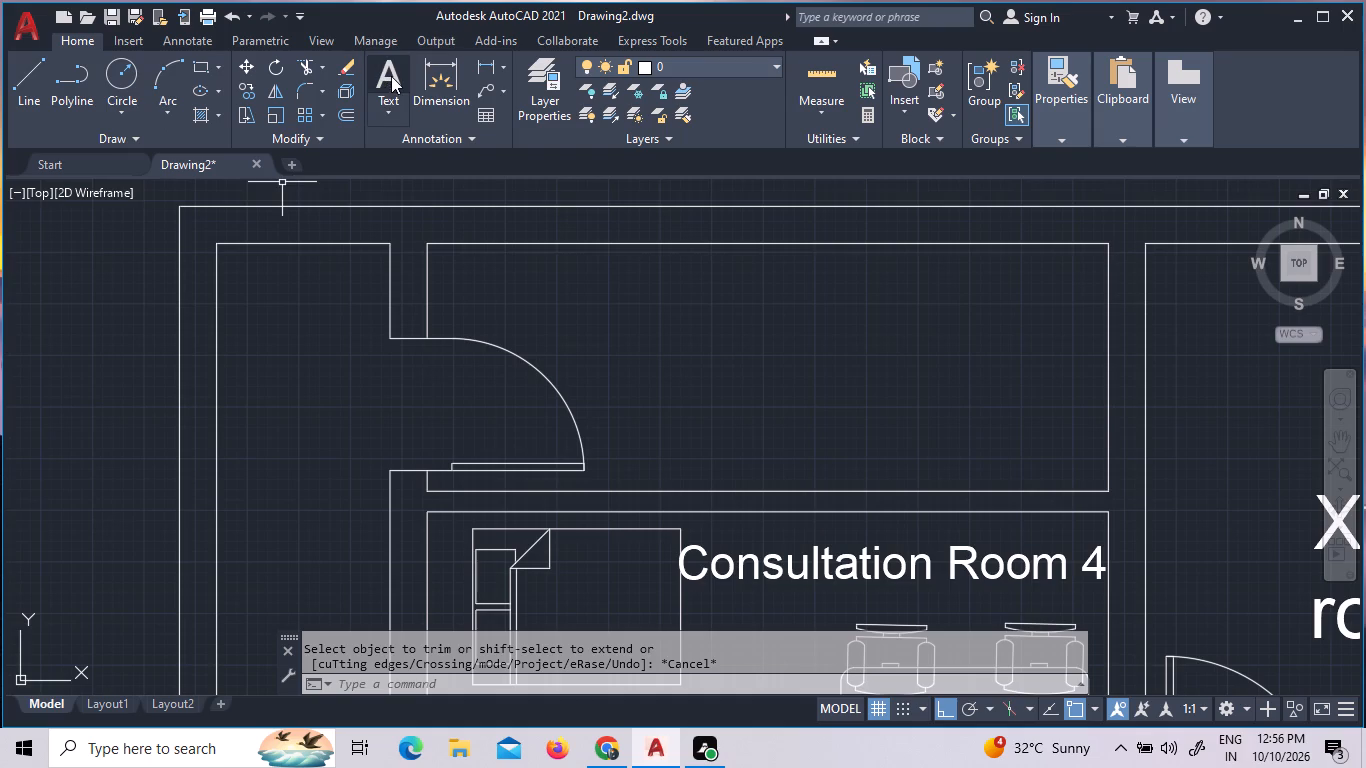
Add the multiline text label "D" with a 9" height in the new door opening.
left_click(391, 76)
left_click_drag(397, 371, 413, 391)
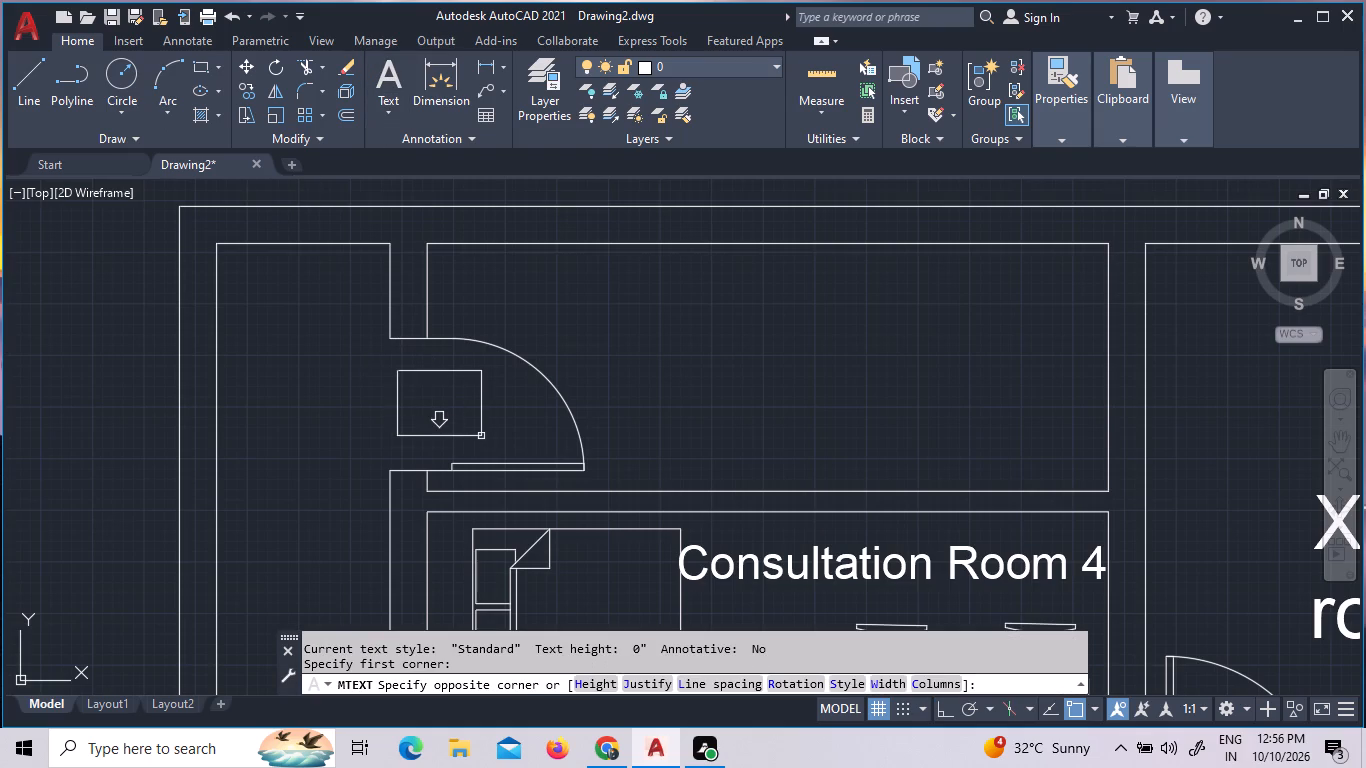
left_click(491, 437)
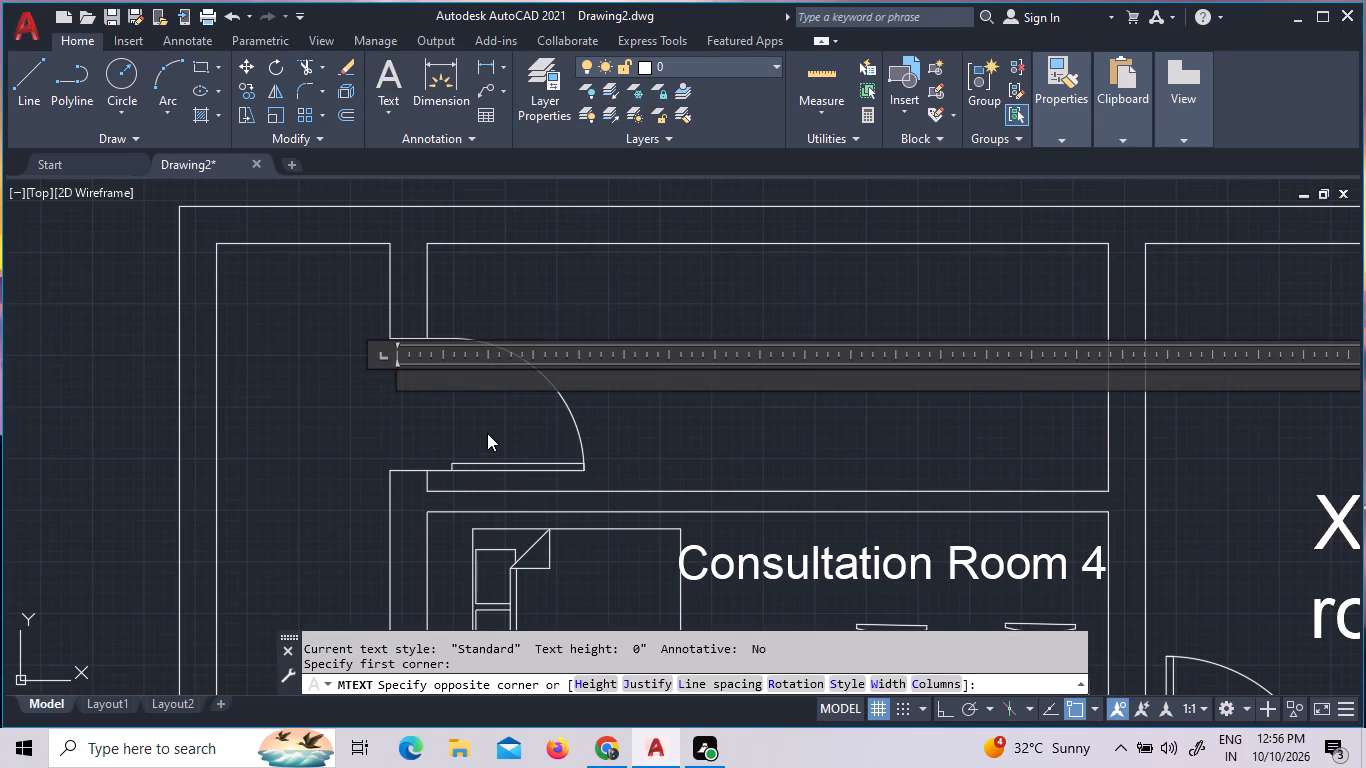
key("d")
key("BackSpace")
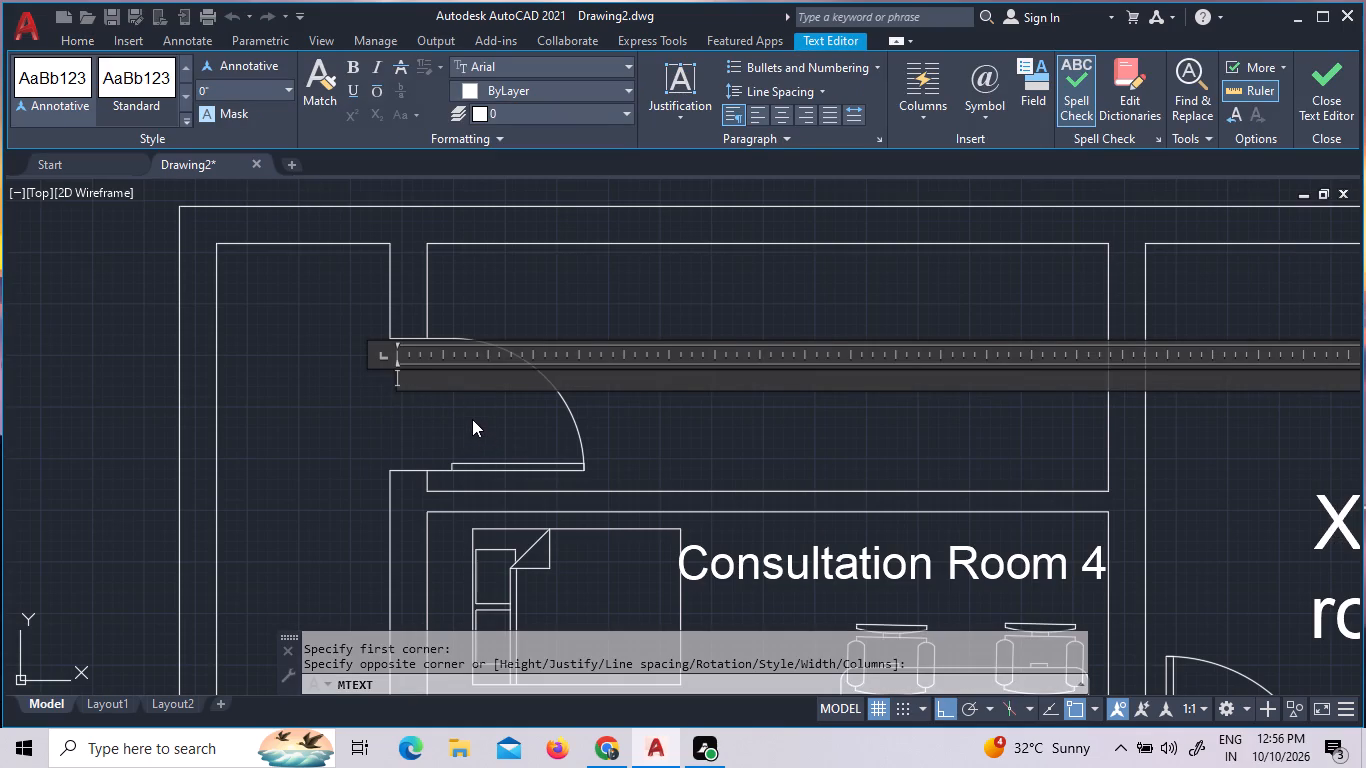
key("d")
left_click_drag(444, 384, 299, 377)
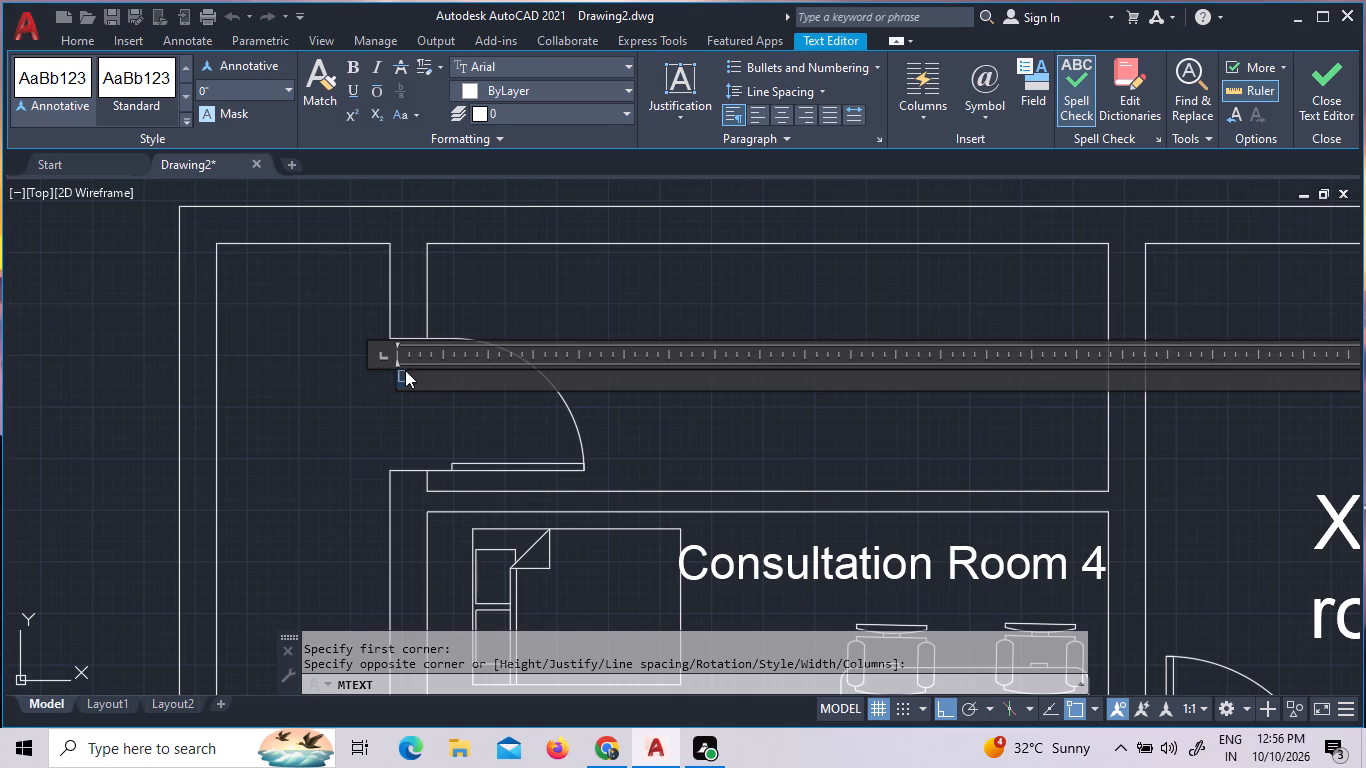
left_click(287, 89)
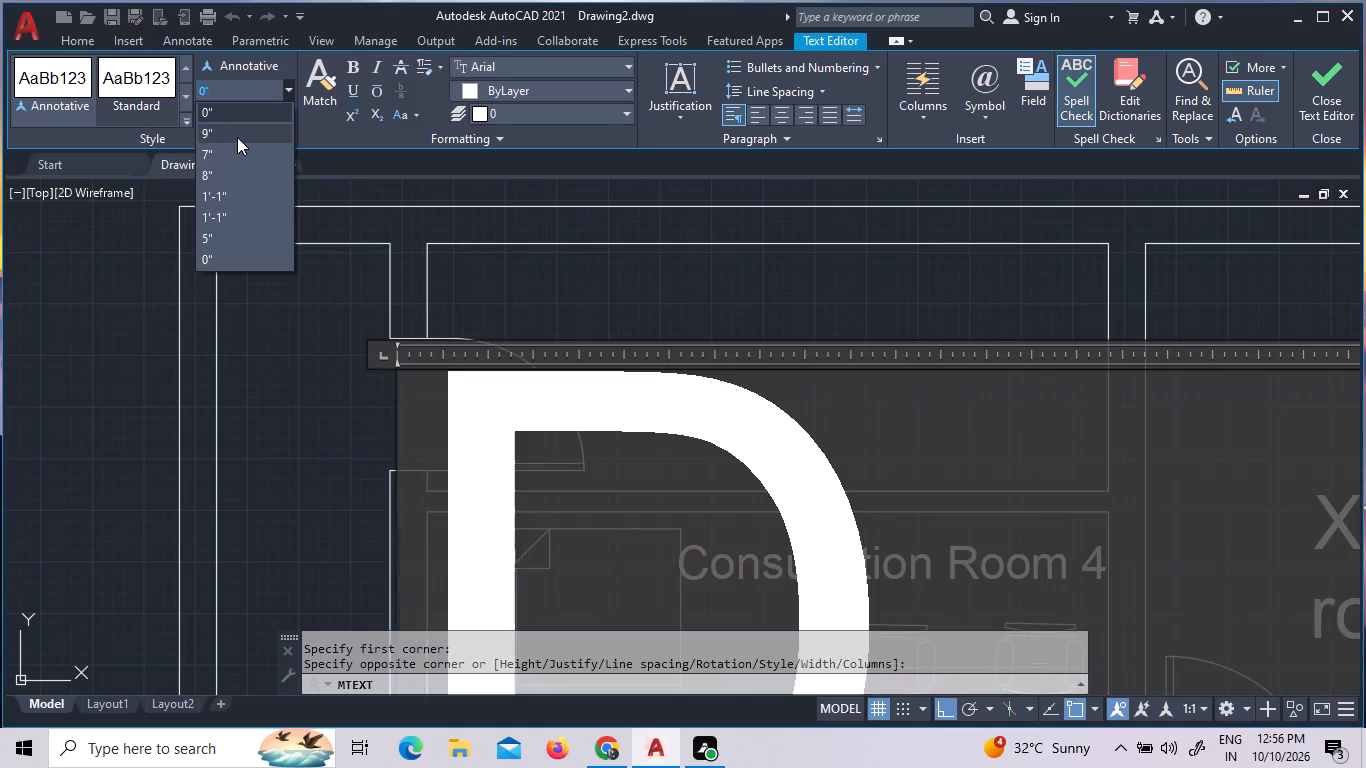
left_click(234, 138)
left_click(297, 404)
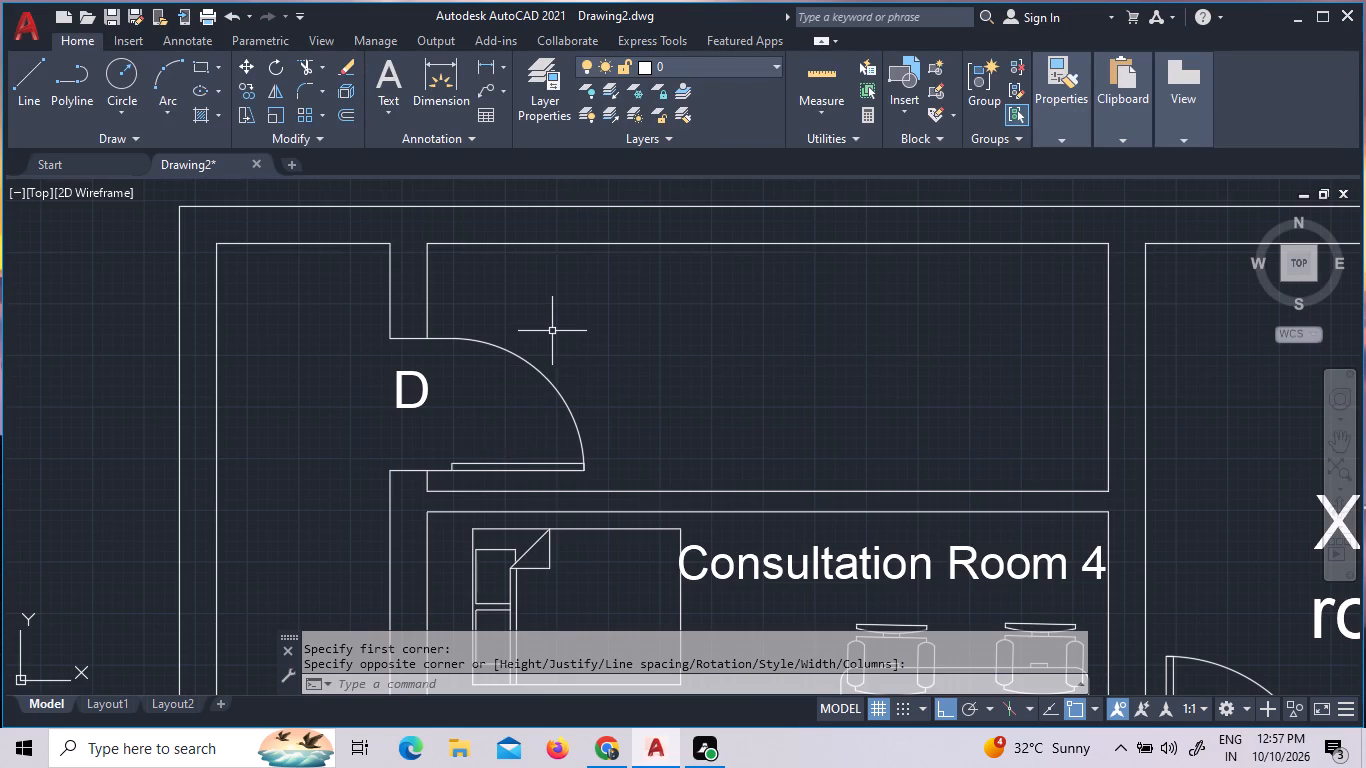
Rotate the spare window symbol west of the building about its south end, picking the angle at the building's west wall.
middle_click_drag(748, 376, 487, 325)
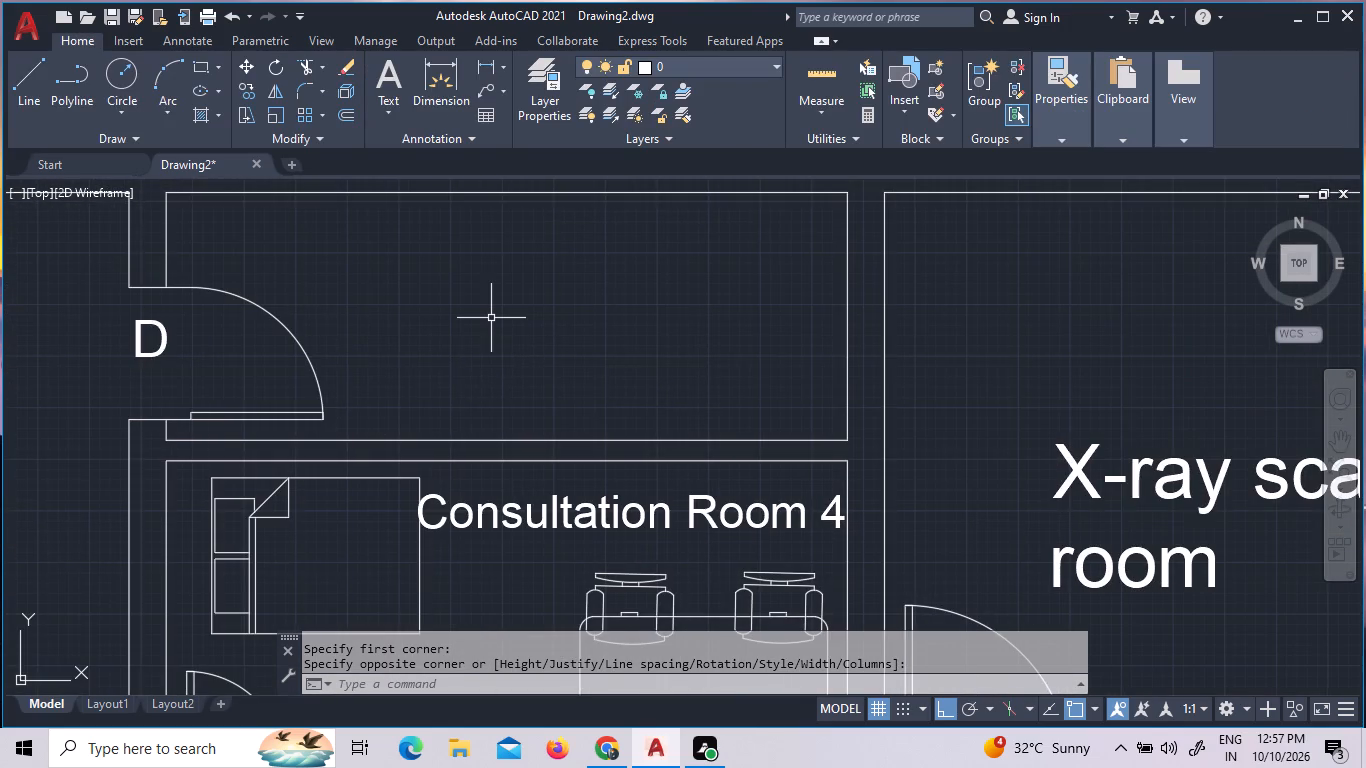
type("Z A")
key("space")
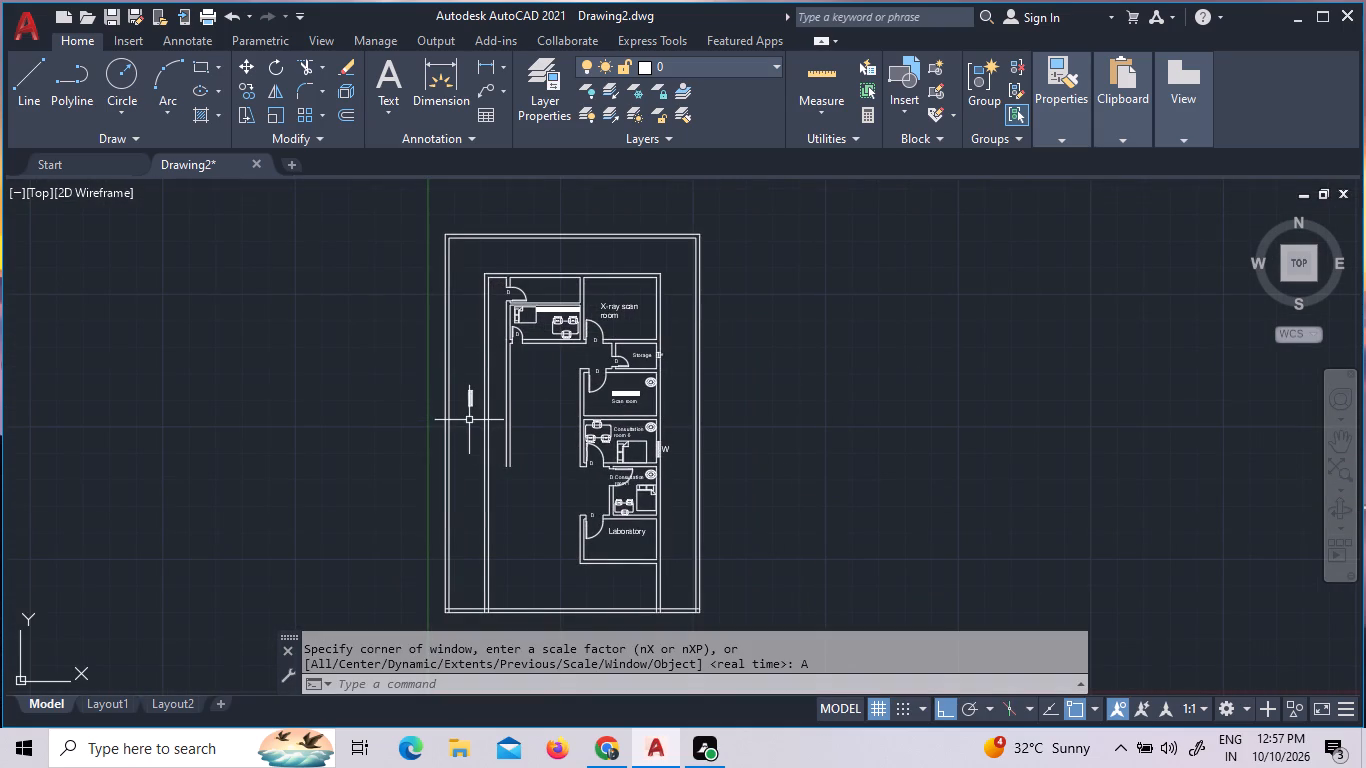
left_click(476, 409)
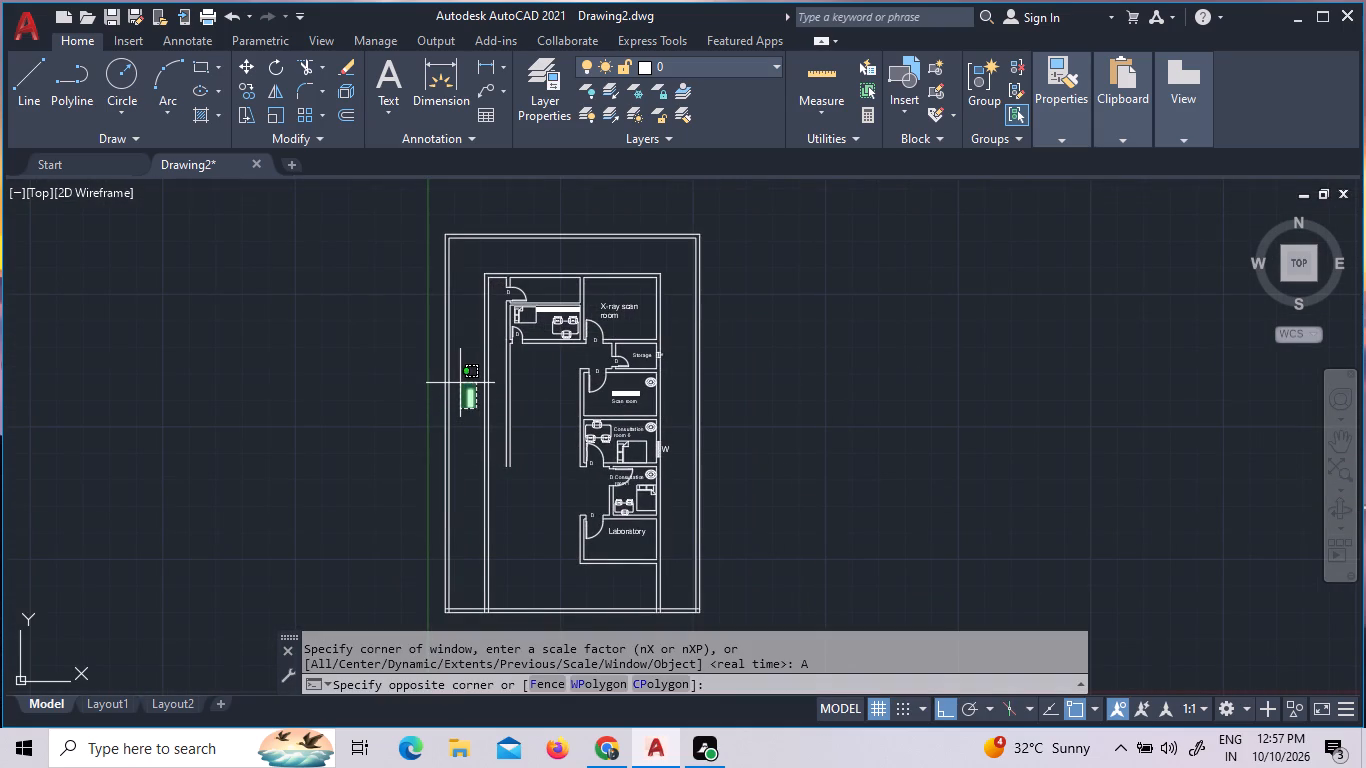
left_click(460, 383)
right_click(460, 383)
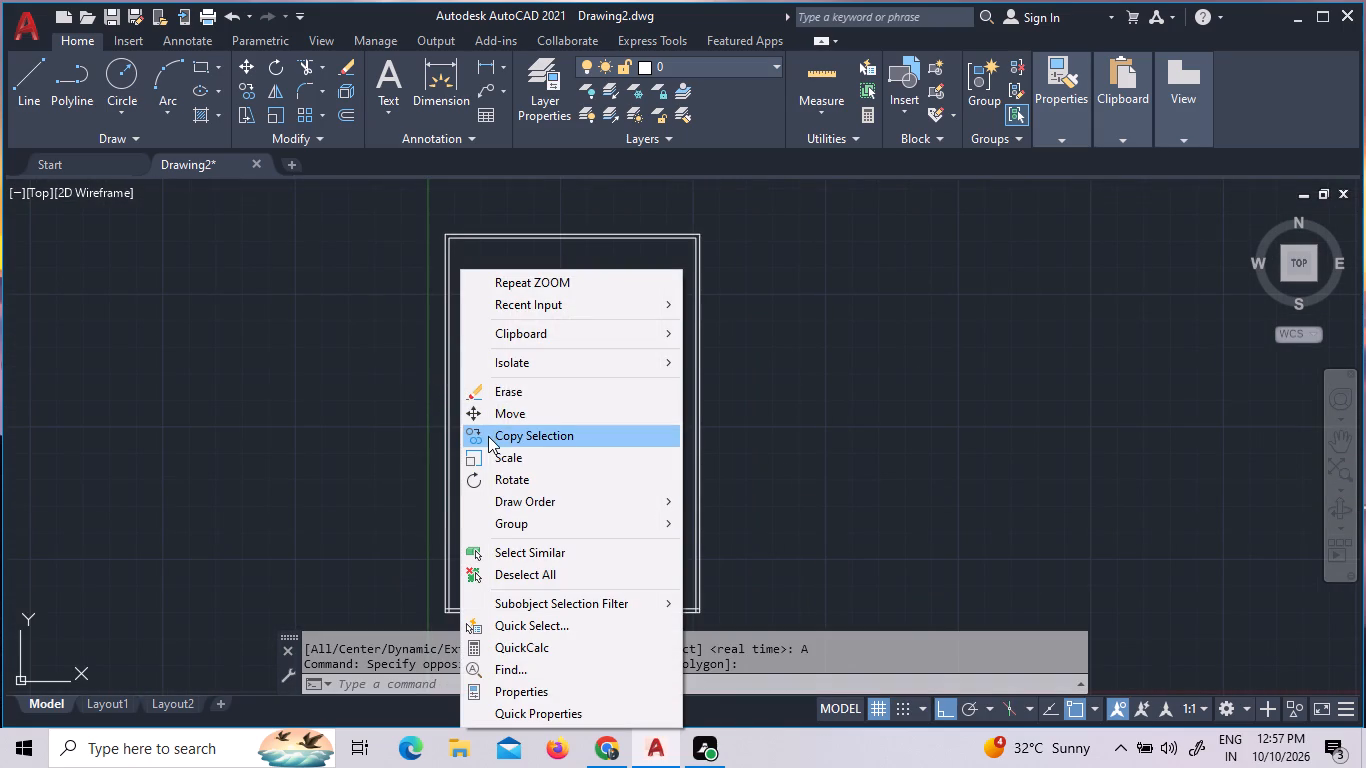
left_click(511, 483)
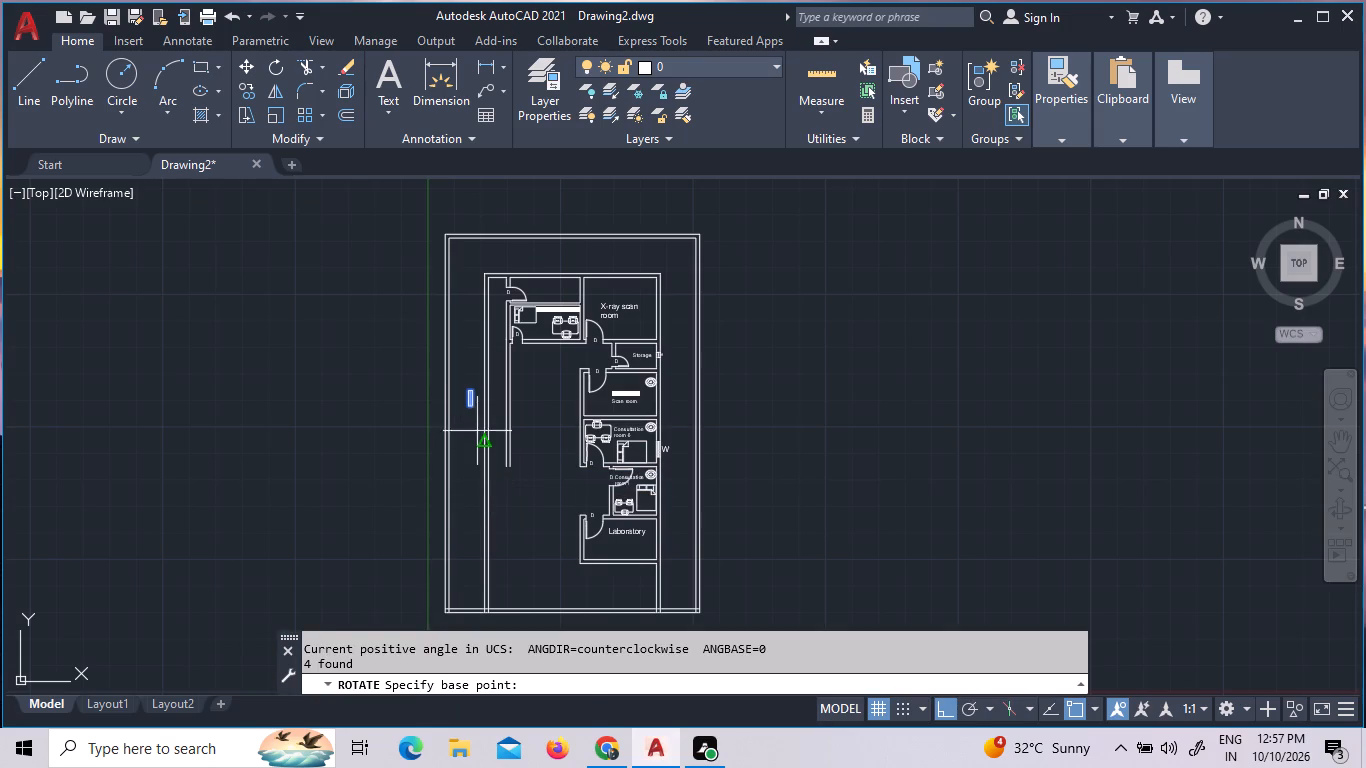
left_click(468, 406)
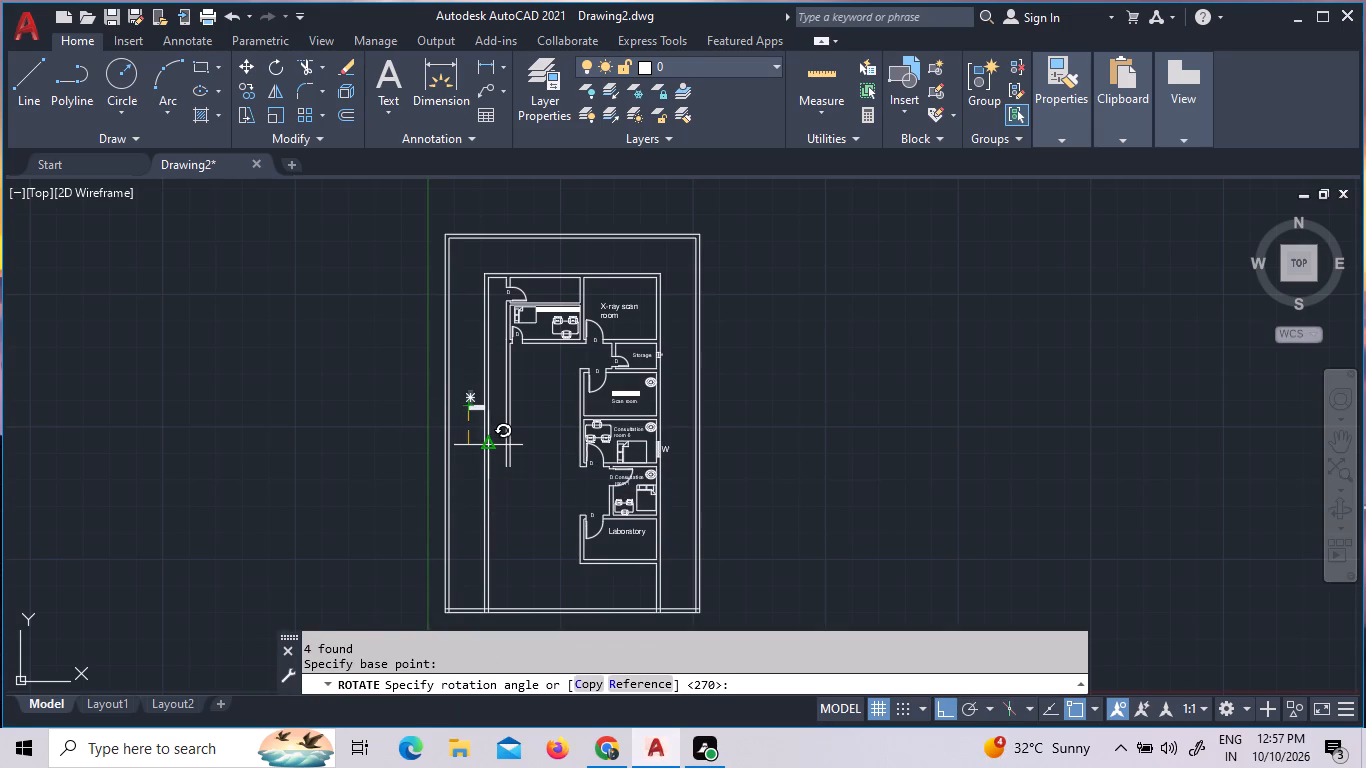
left_click(487, 449)
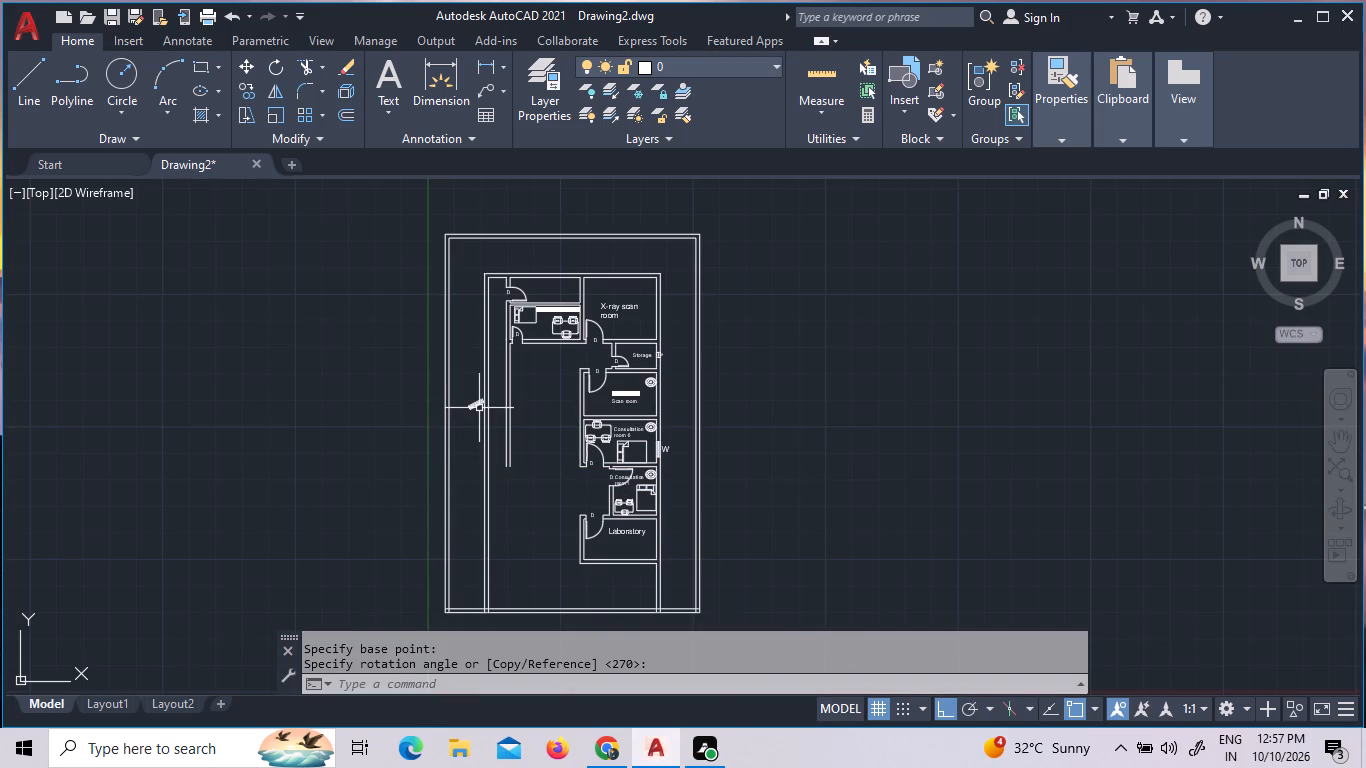
Undo the last rotation of the spare window symbol west of the building.
key("u")
key("Return")
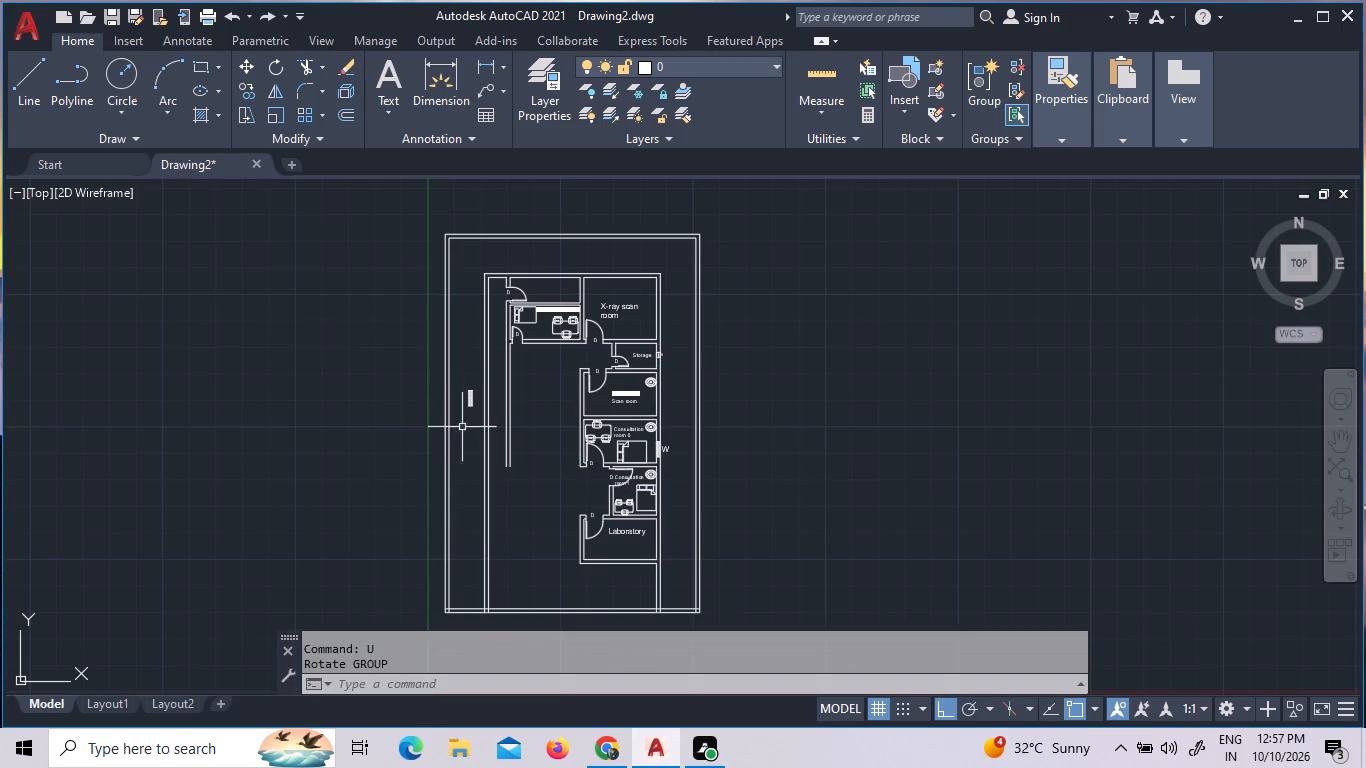
Rotate the spare window symbol about a point just south of it to lie east-west, with object snap off for the rotation.
left_click(1073, 707)
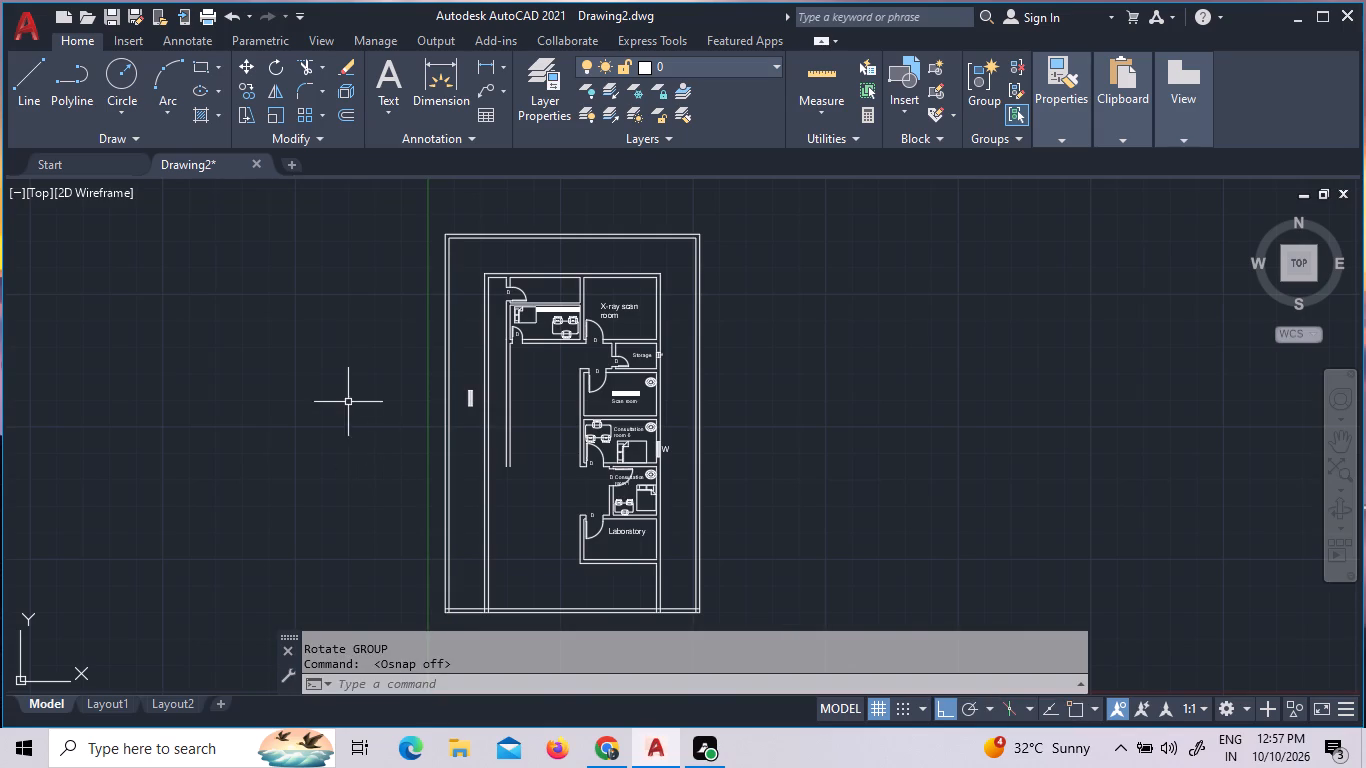
left_click(478, 414)
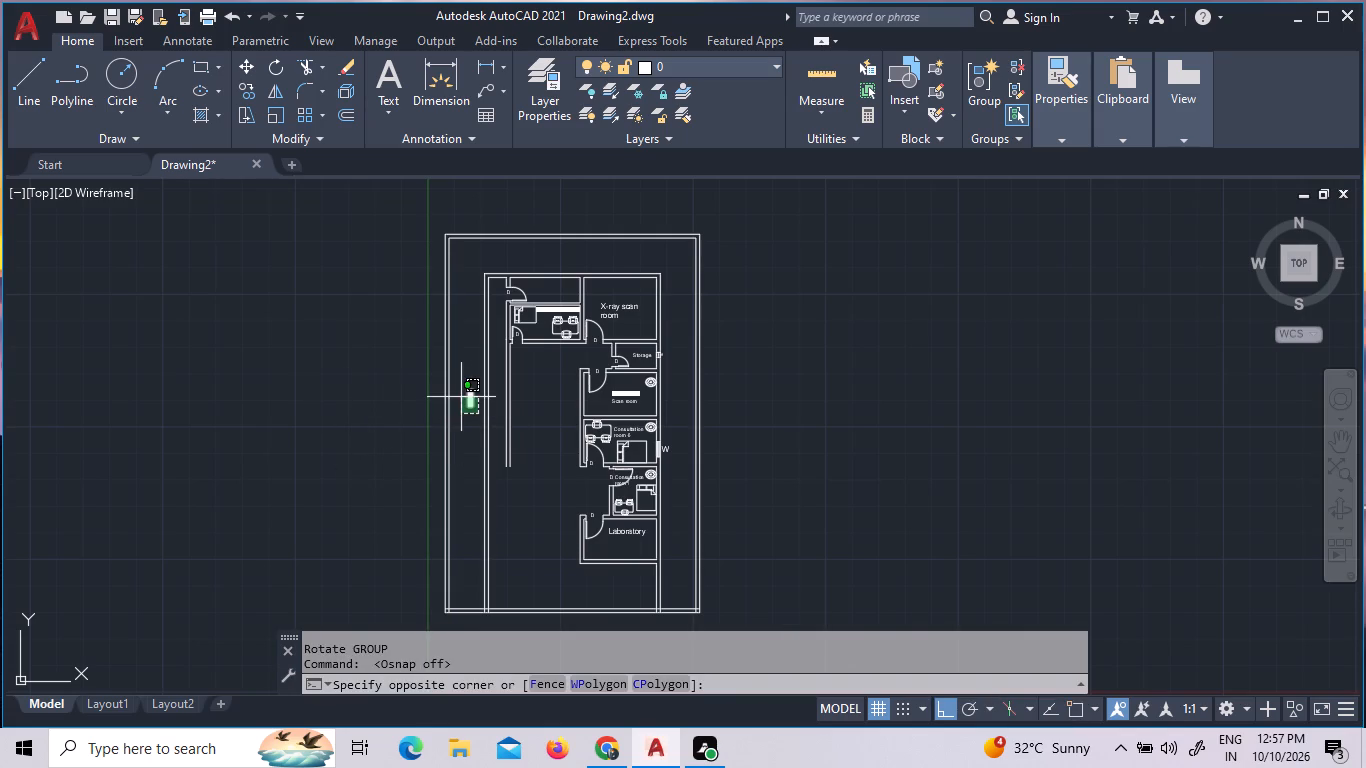
left_click(461, 384)
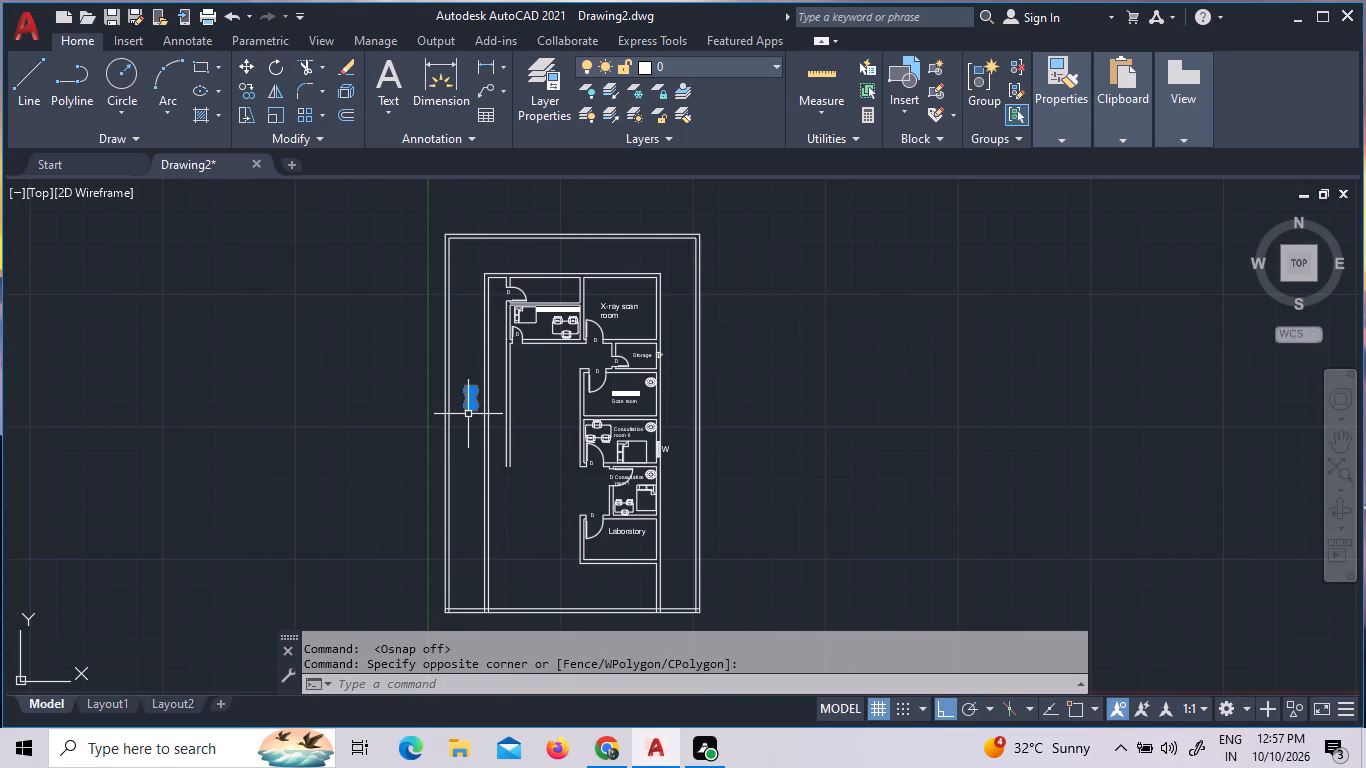
key("r")
key("o")
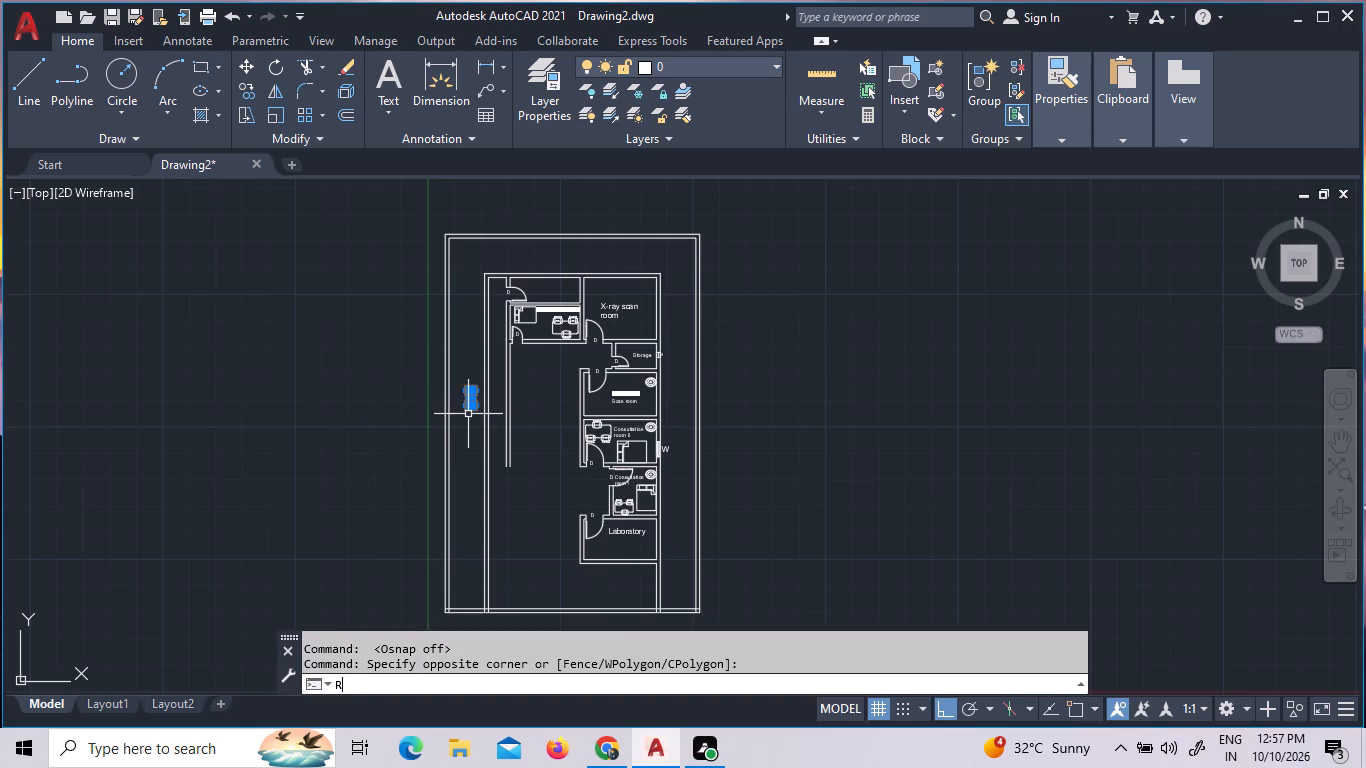
key("Return")
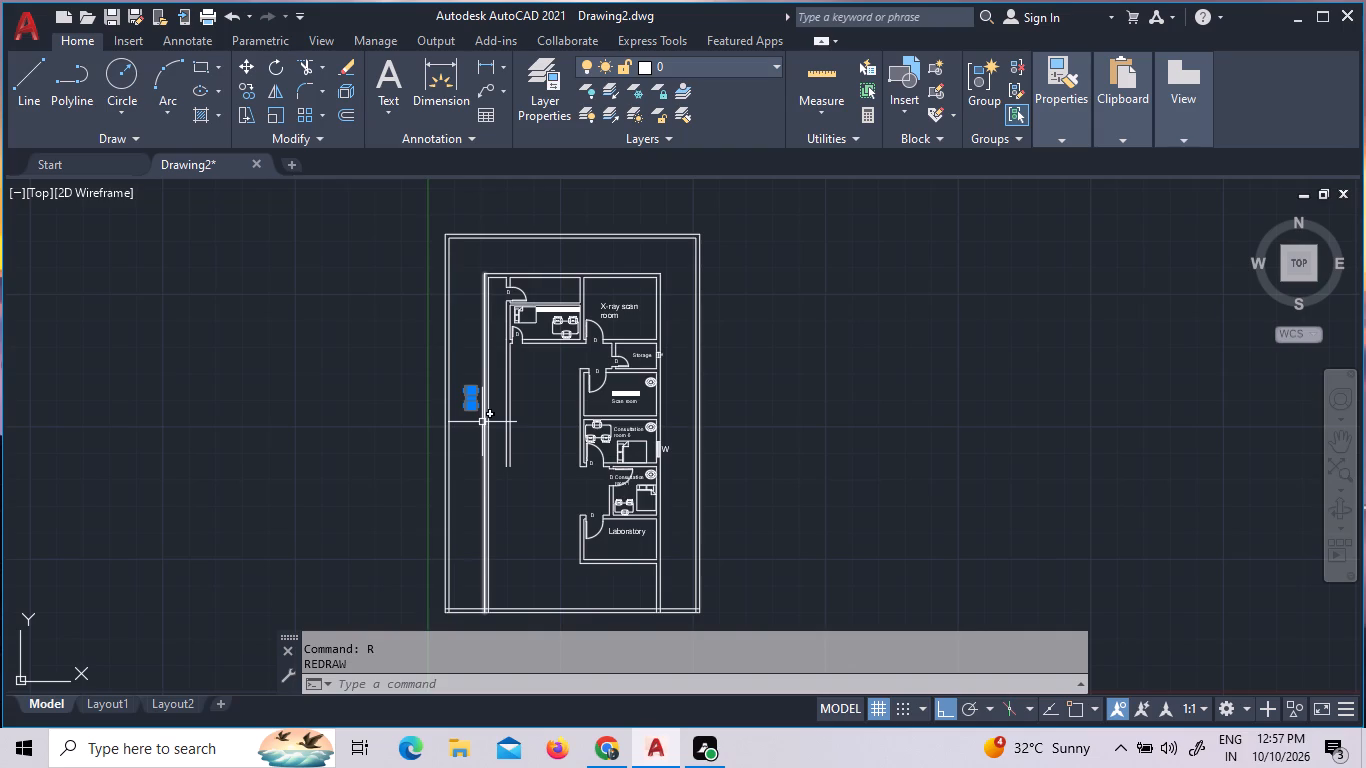
key("r")
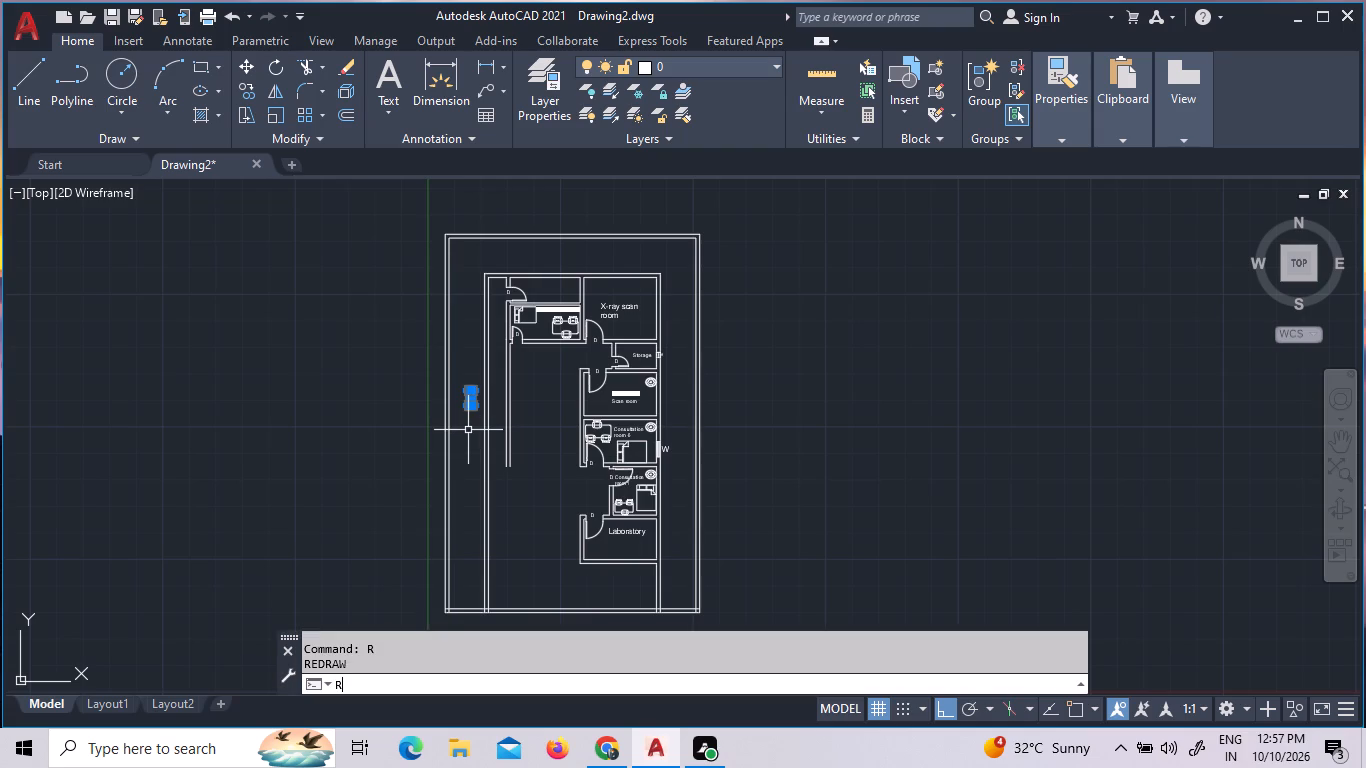
key("o")
key("Return")
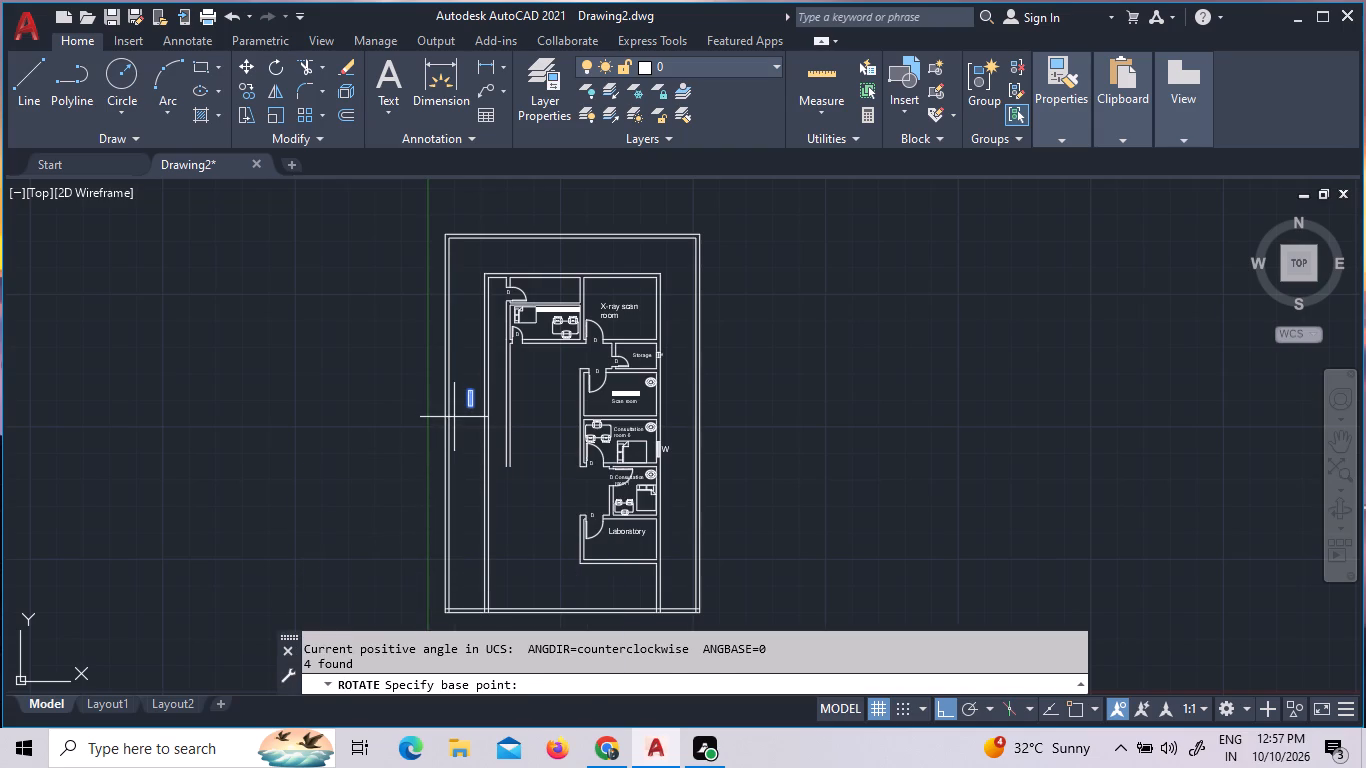
left_click(473, 418)
left_click(457, 454)
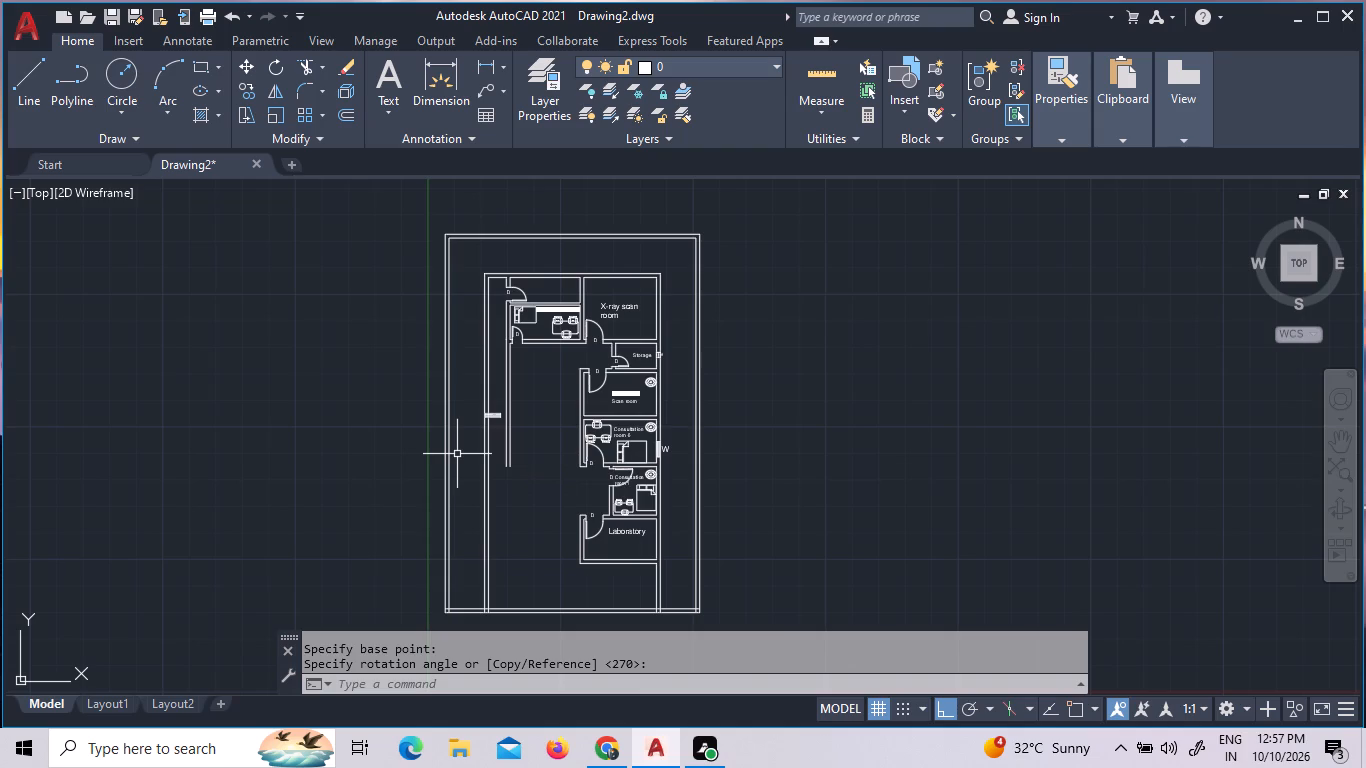
key("Escape")
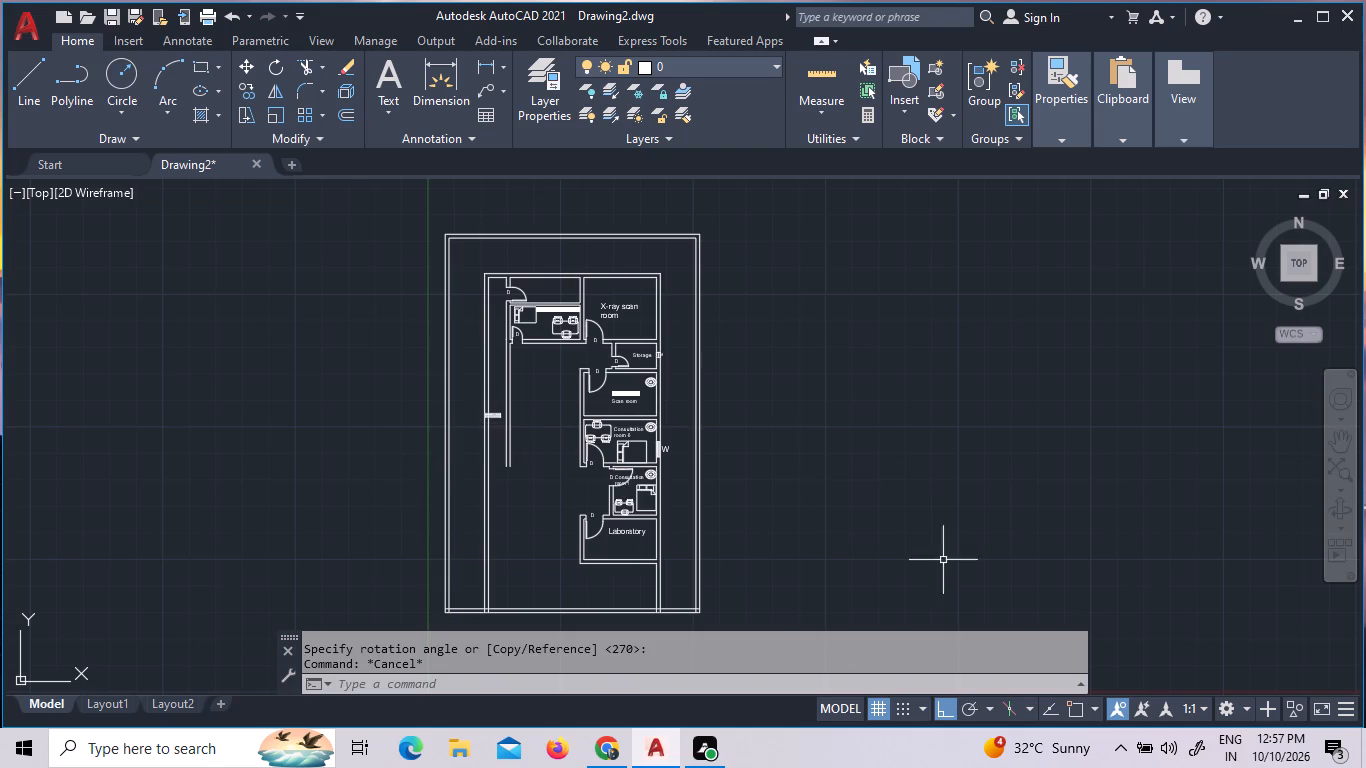
left_click(1076, 717)
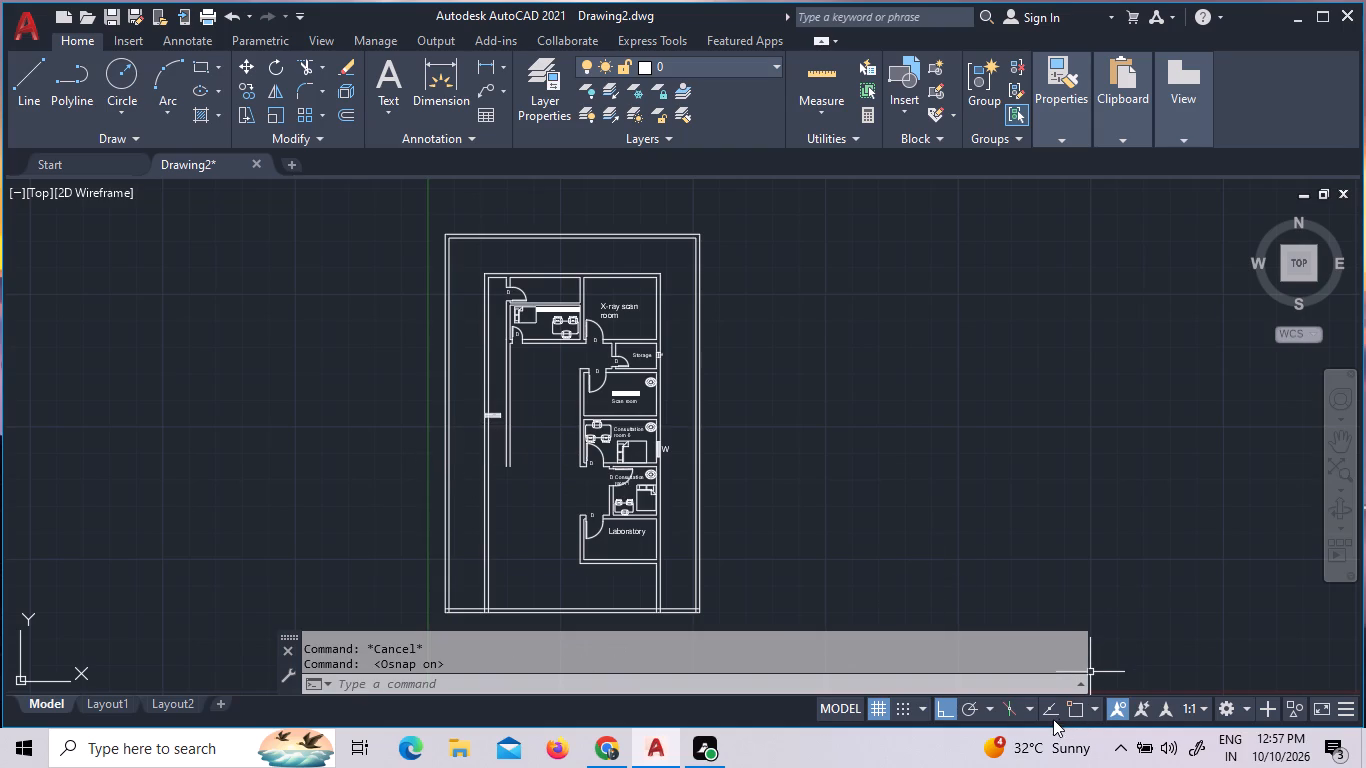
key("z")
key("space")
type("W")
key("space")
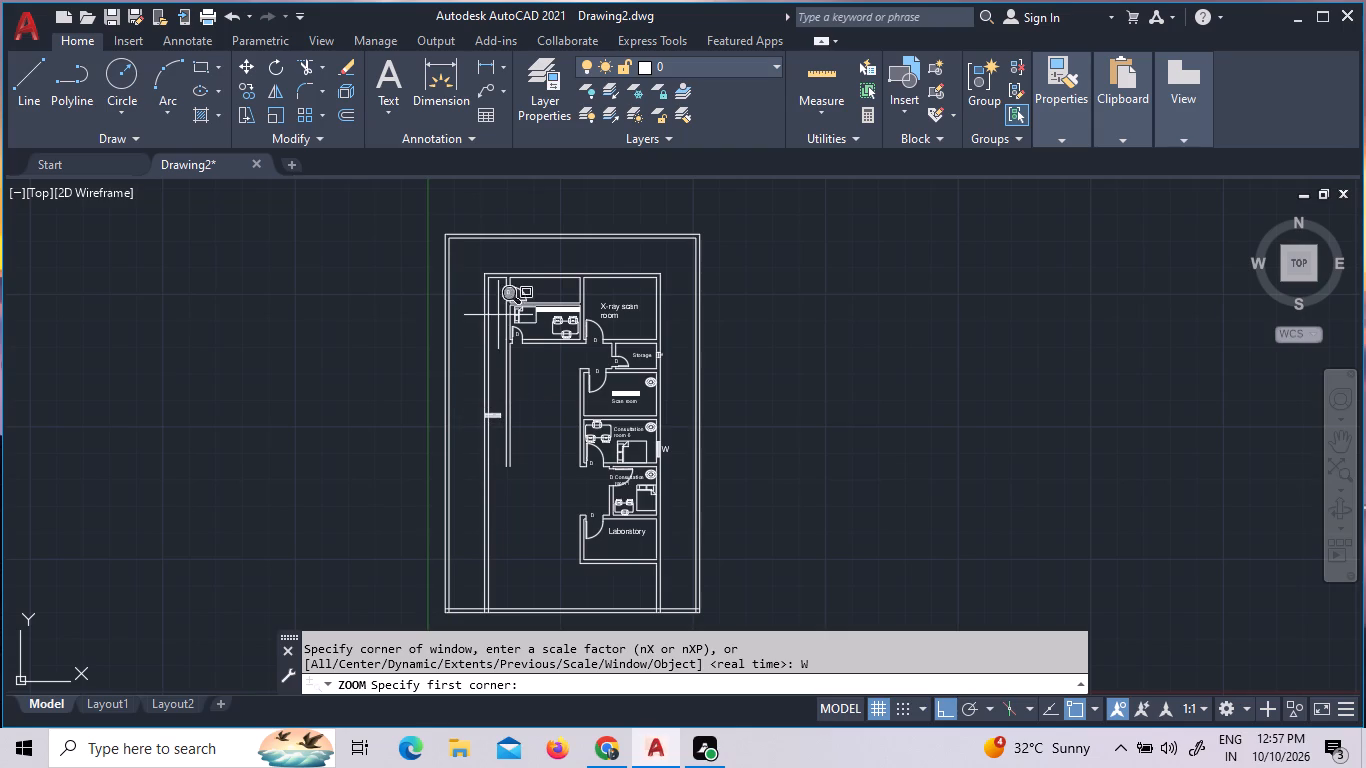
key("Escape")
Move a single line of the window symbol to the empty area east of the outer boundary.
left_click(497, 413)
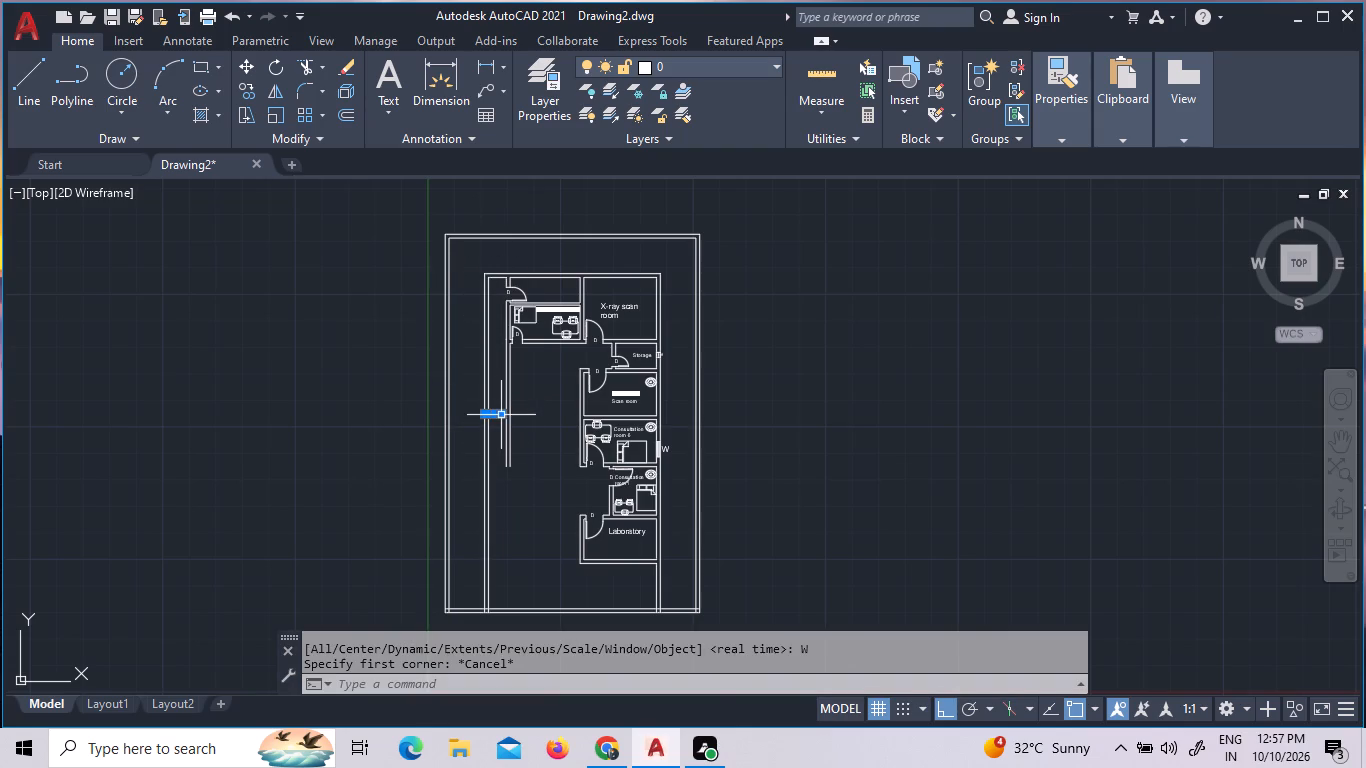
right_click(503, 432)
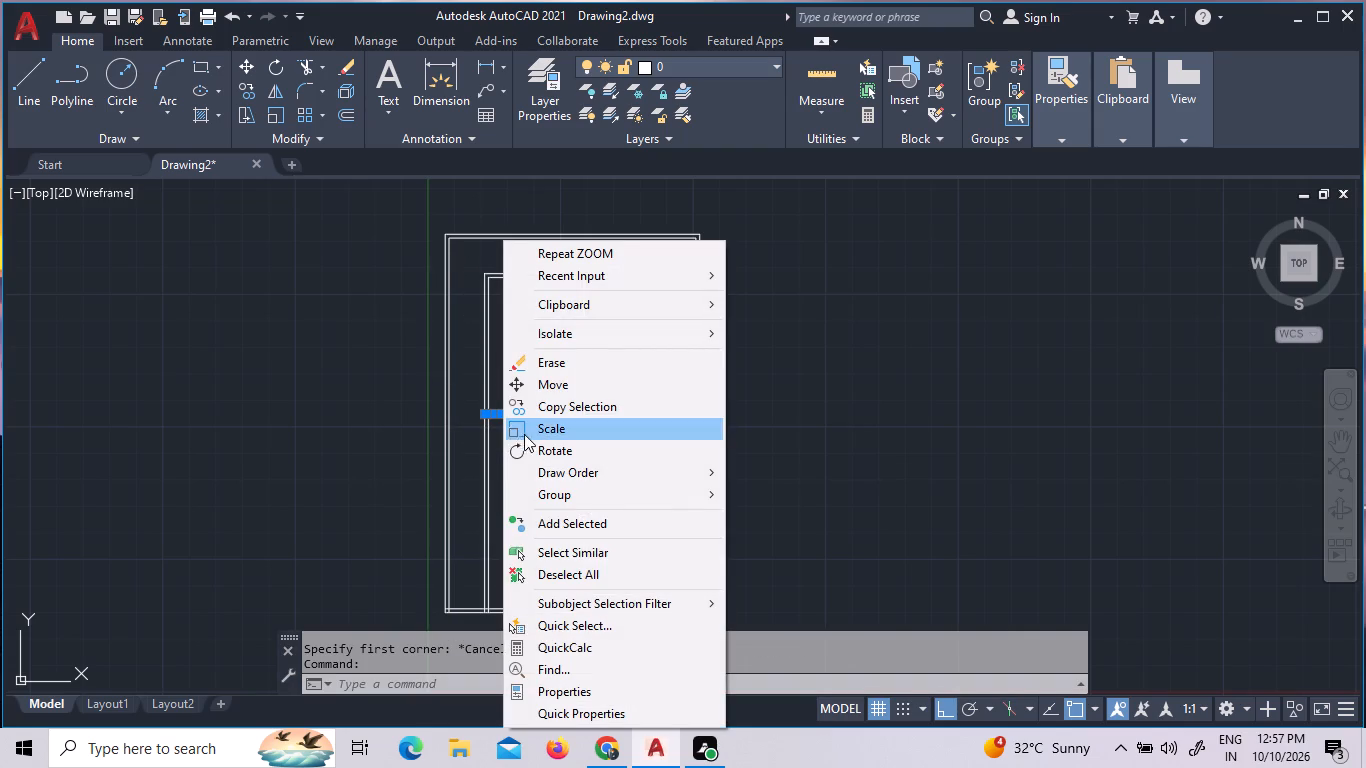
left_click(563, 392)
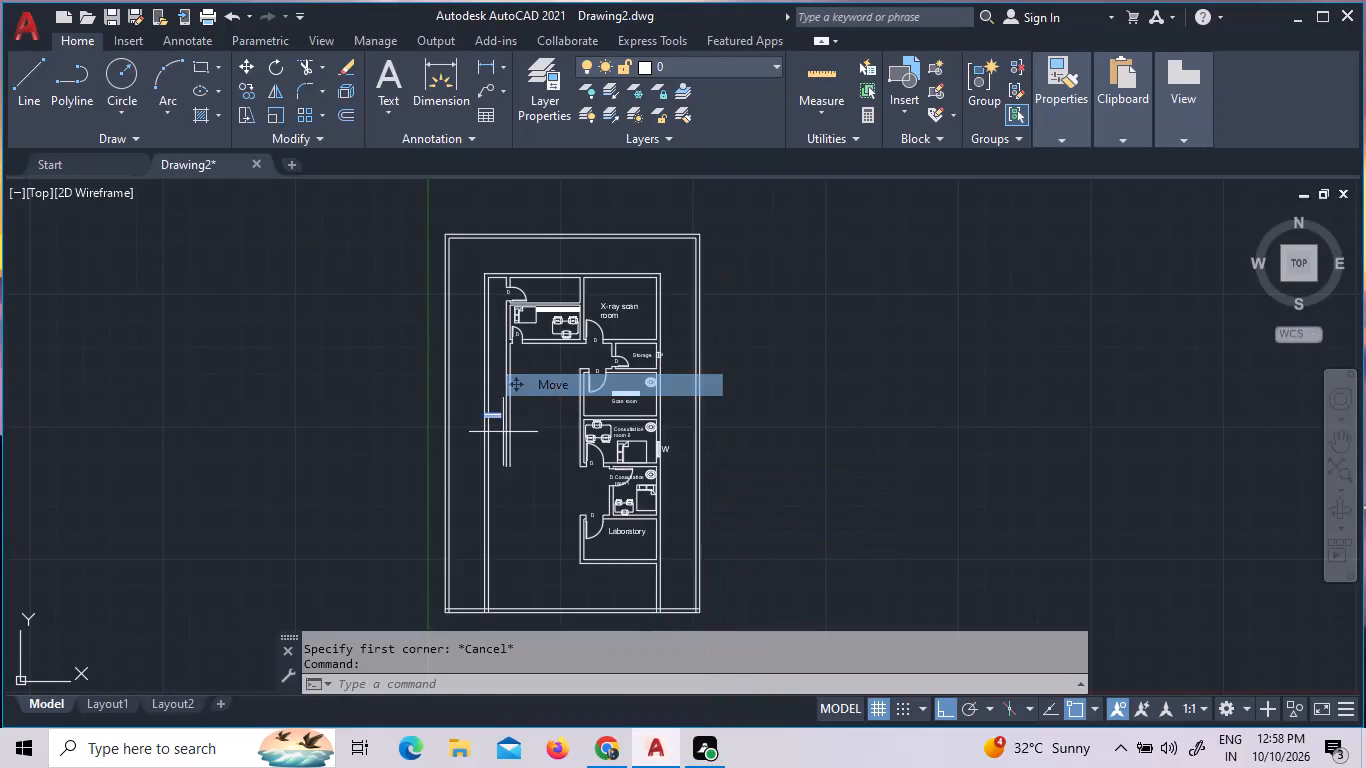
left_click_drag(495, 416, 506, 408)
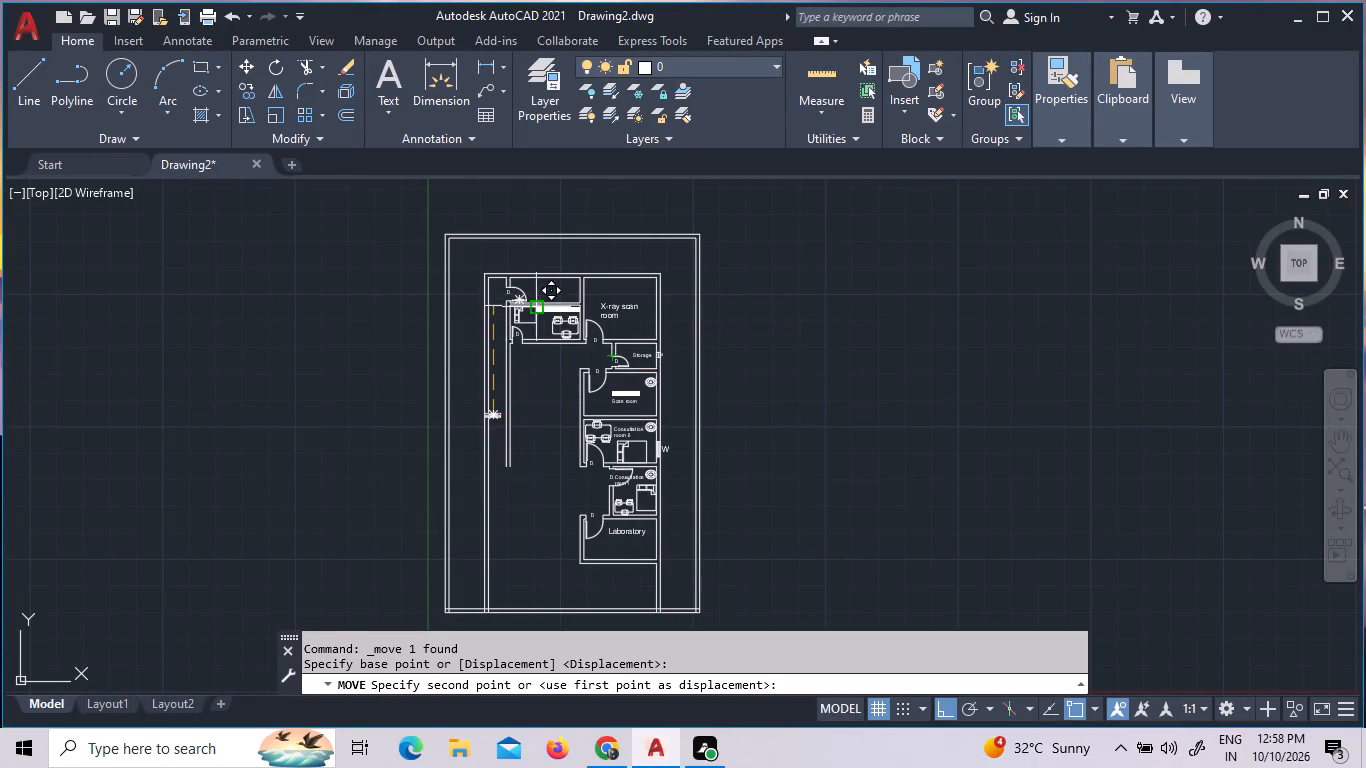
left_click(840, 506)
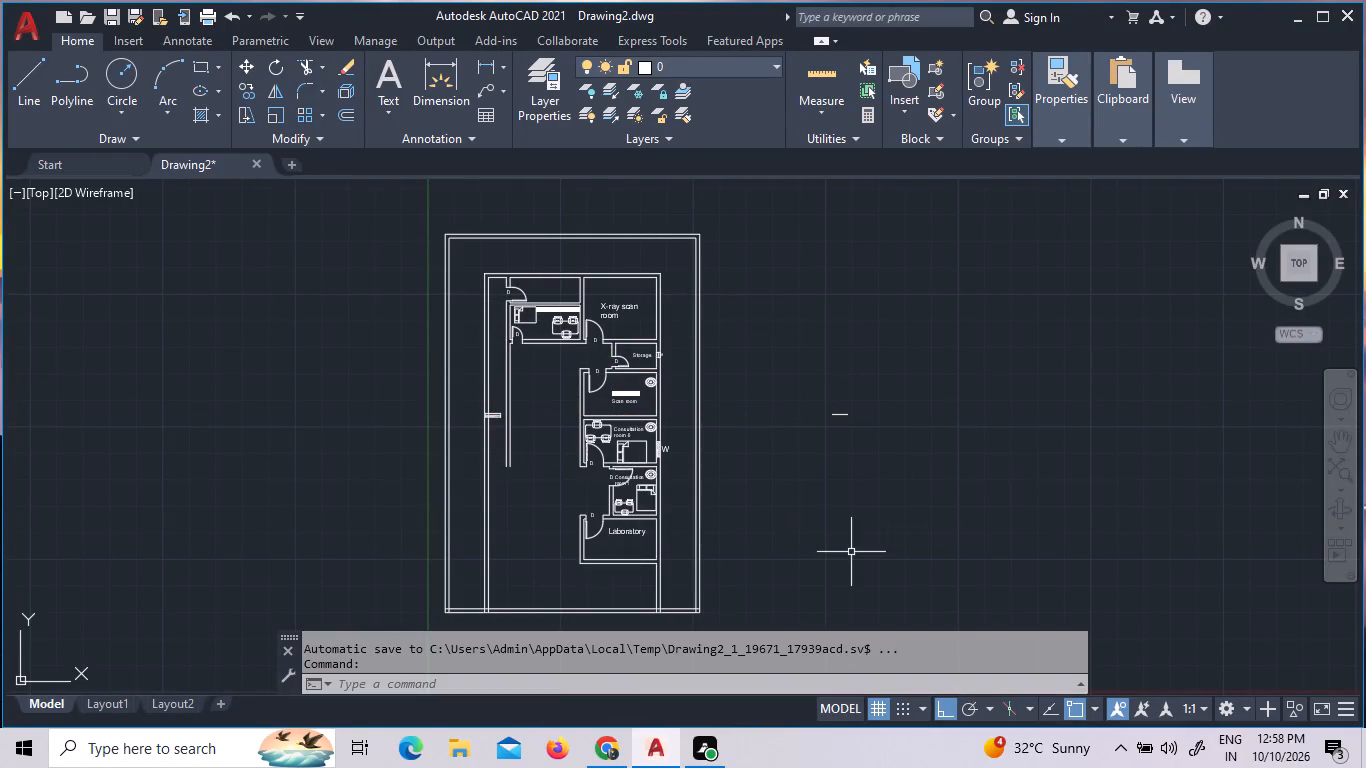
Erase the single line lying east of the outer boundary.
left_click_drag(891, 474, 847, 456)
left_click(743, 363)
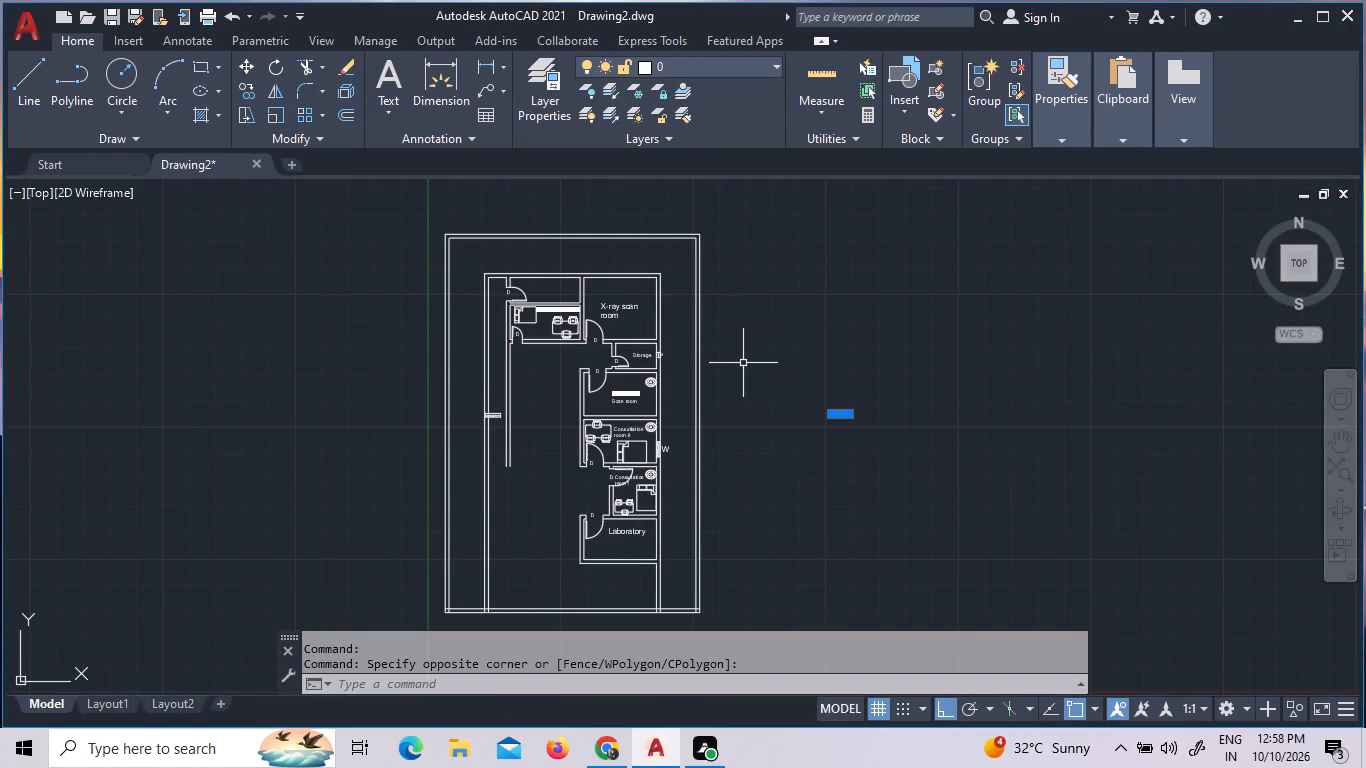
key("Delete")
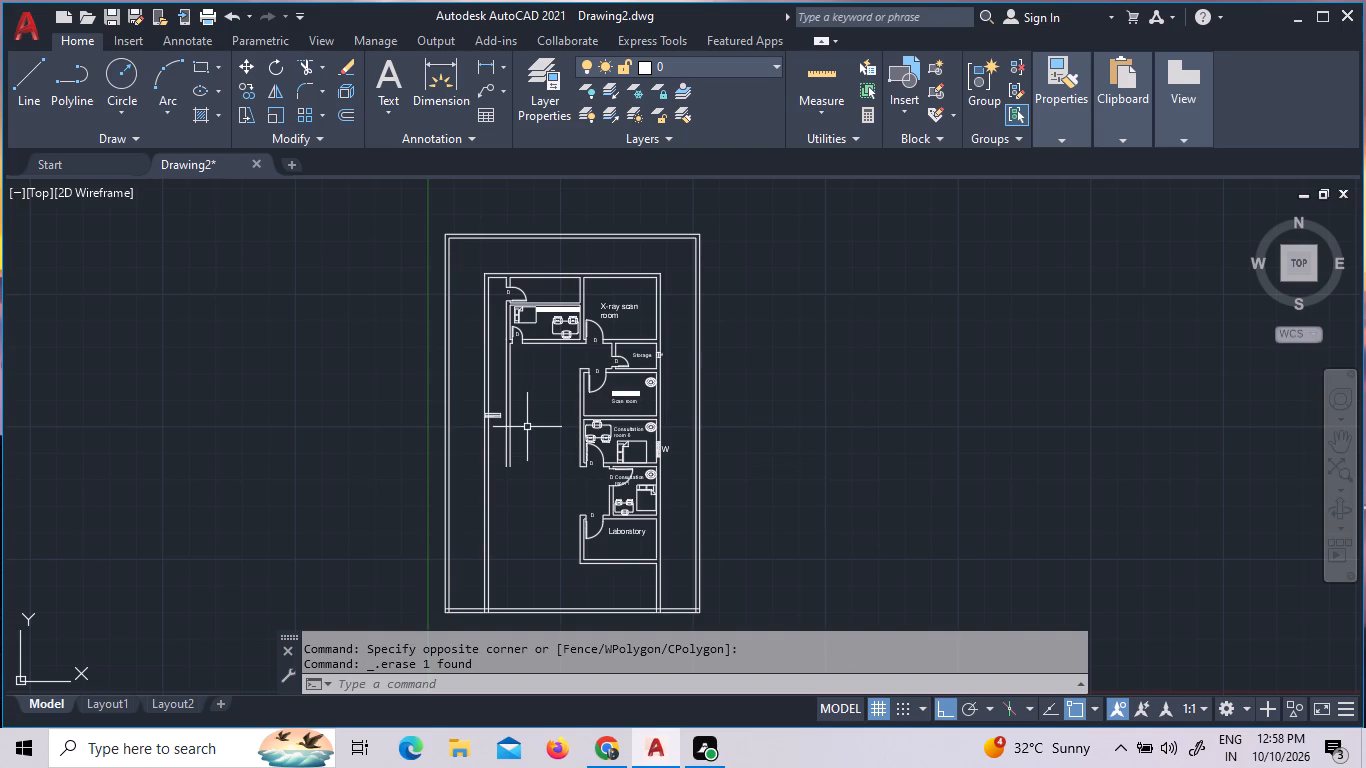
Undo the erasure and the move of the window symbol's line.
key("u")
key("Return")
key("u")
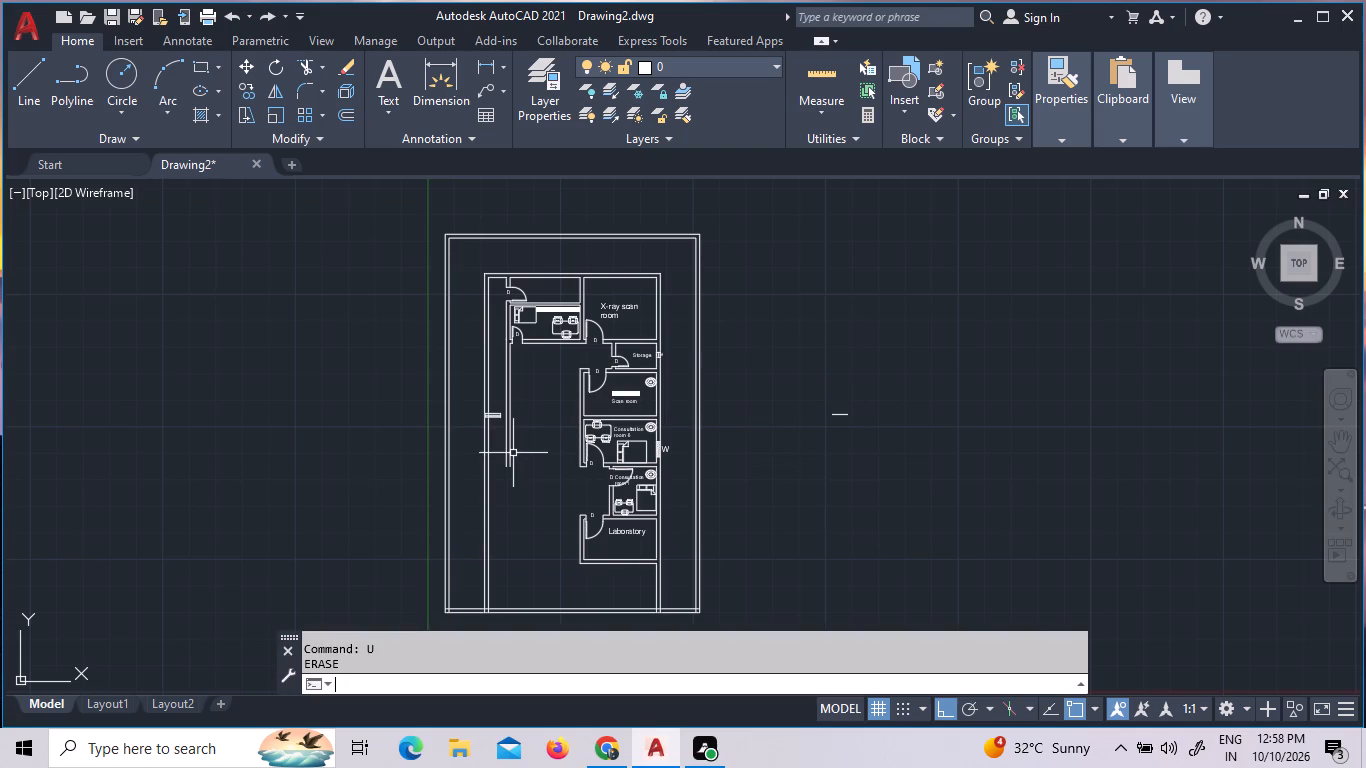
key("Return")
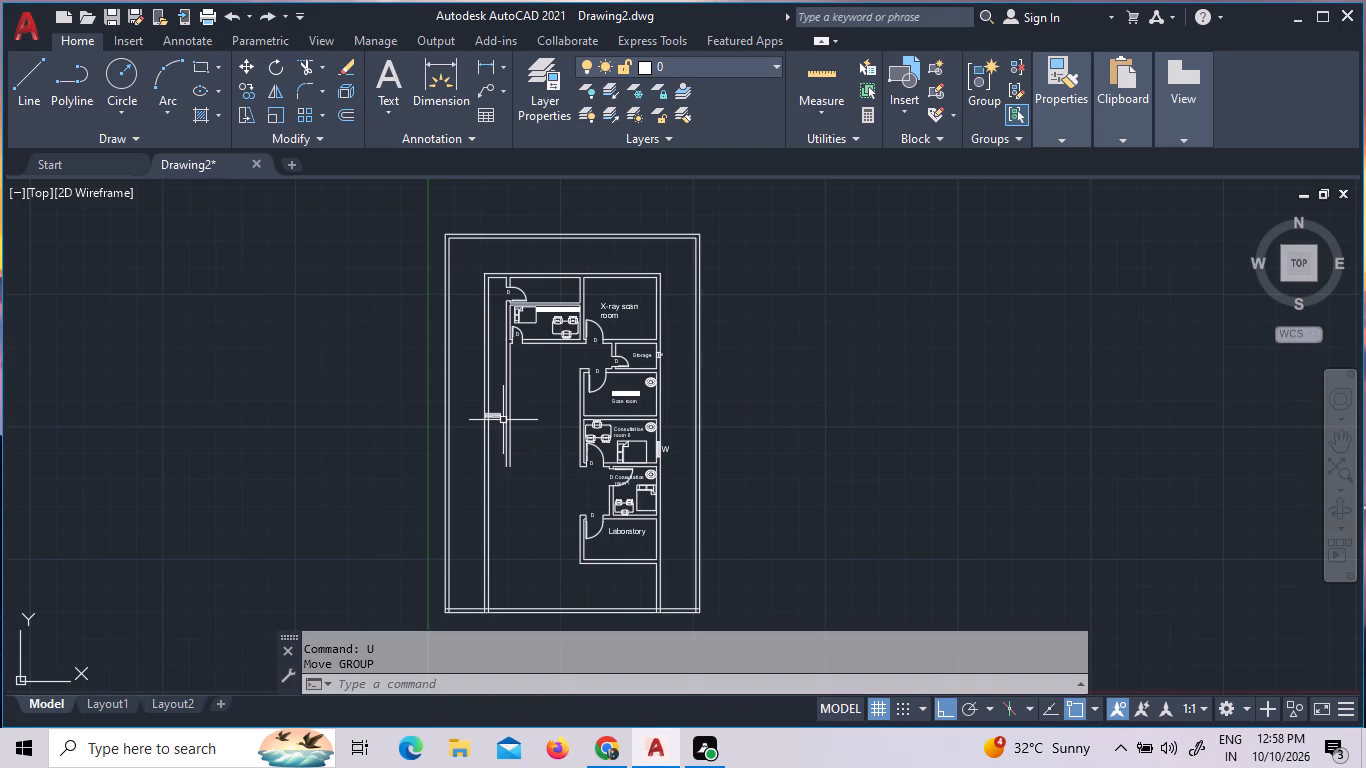
Move the whole window symbol from the building's west wall straight north to just above its northwest corner.
left_click(500, 424)
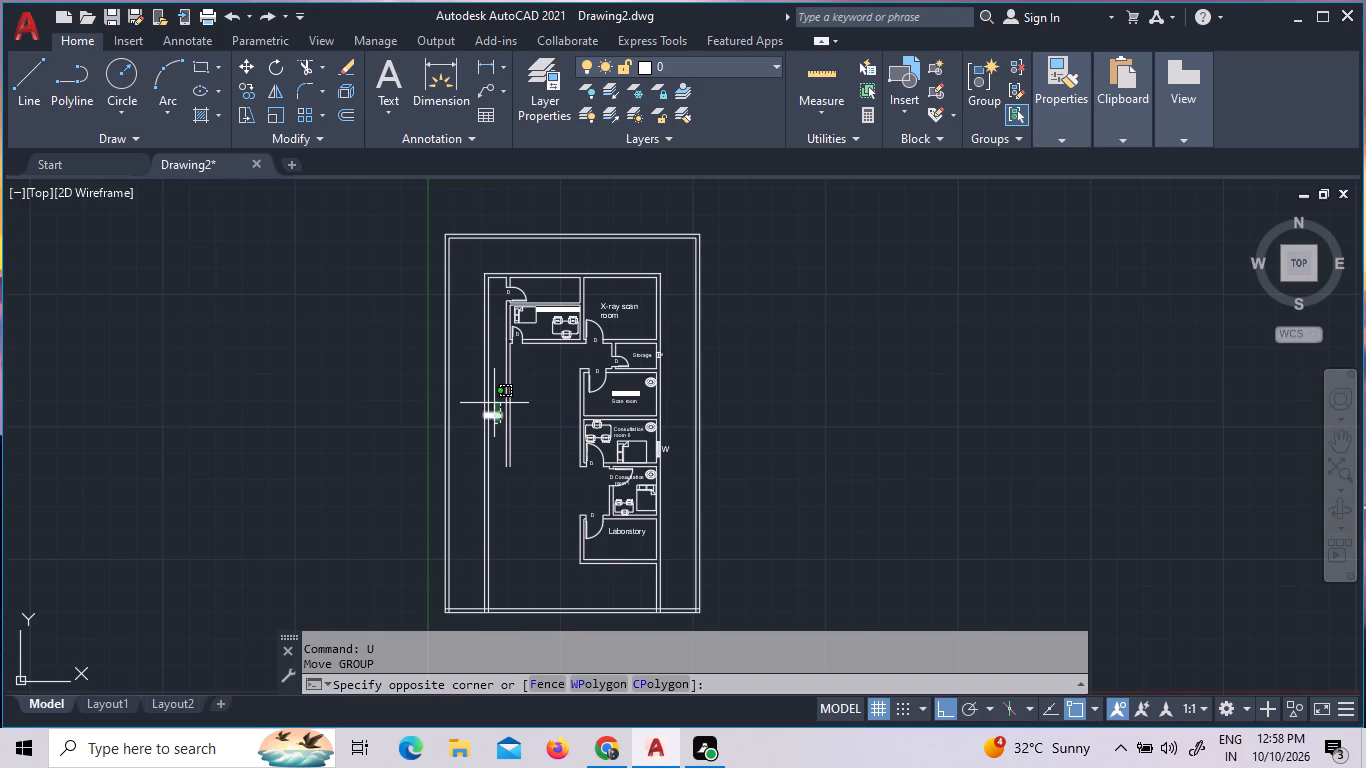
left_click(493, 401)
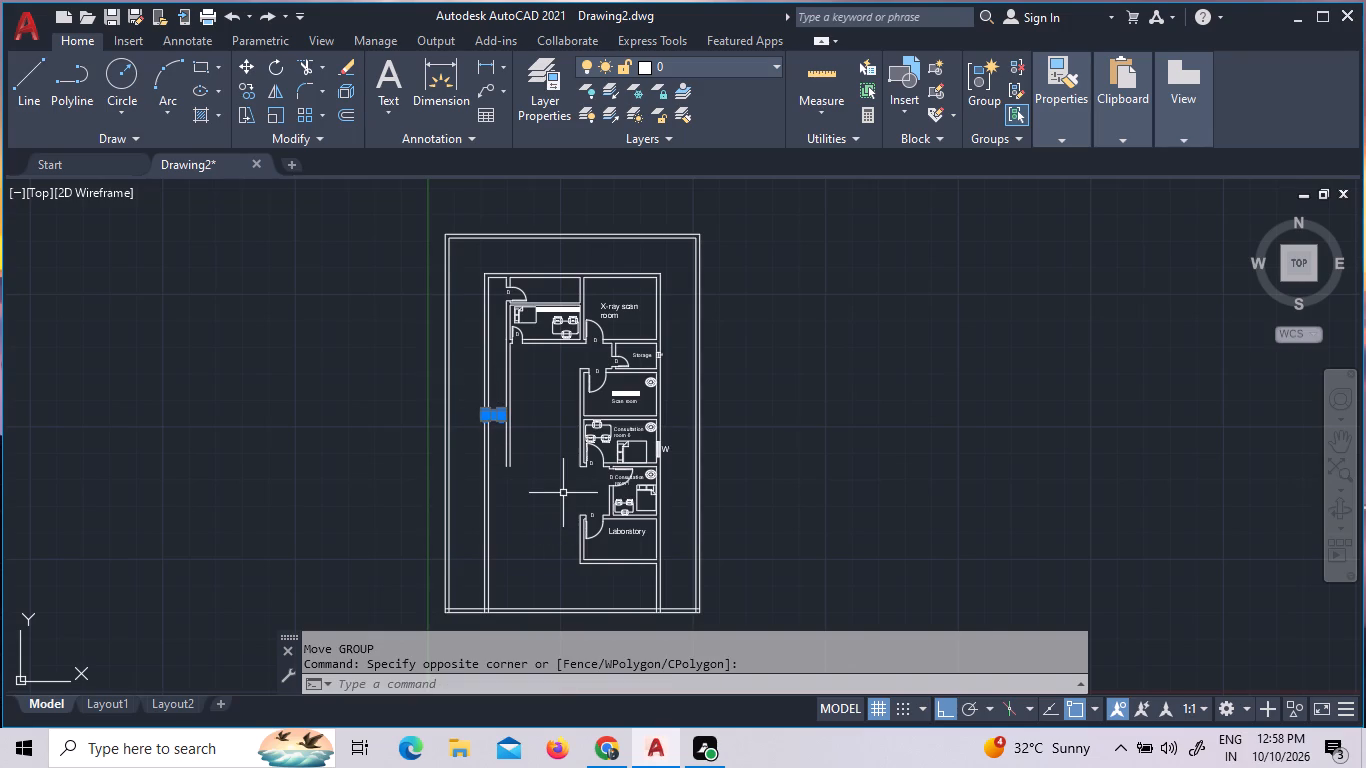
right_click(563, 493)
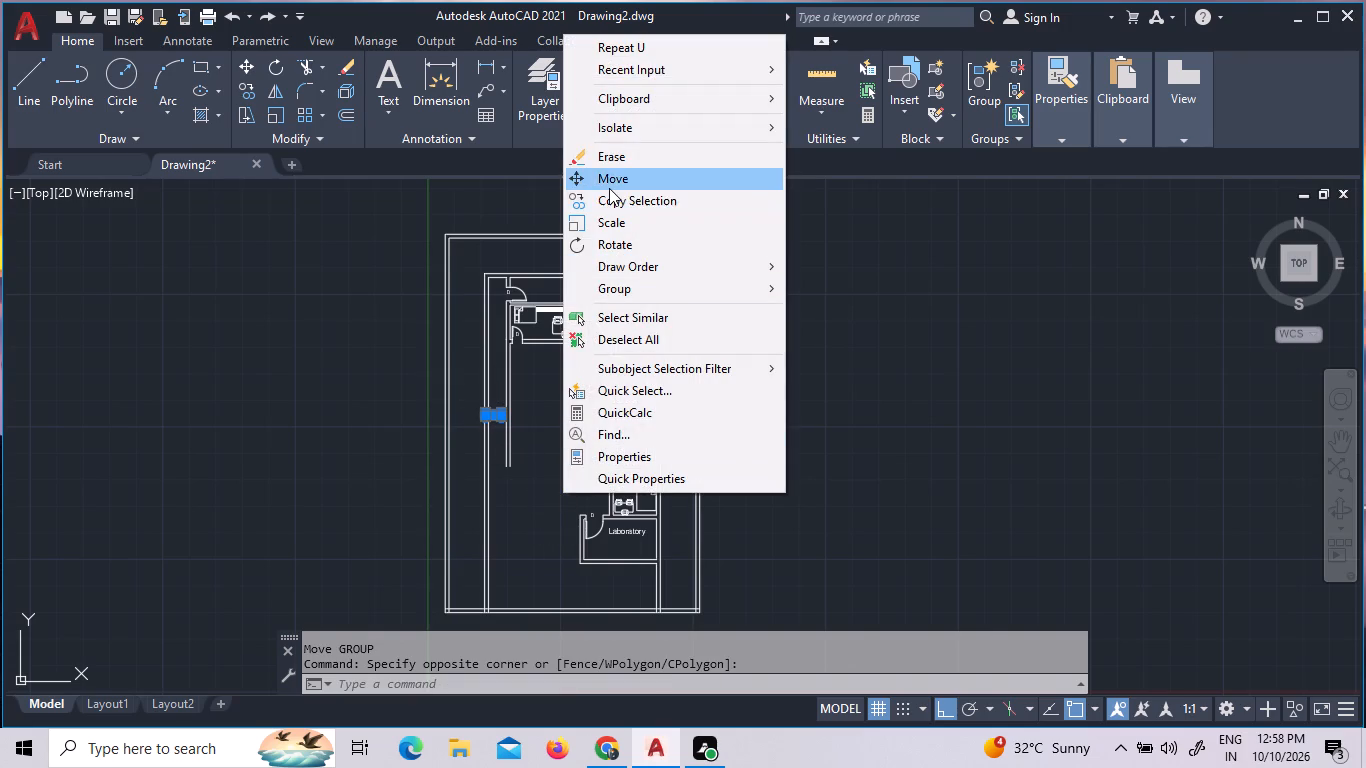
left_click(609, 188)
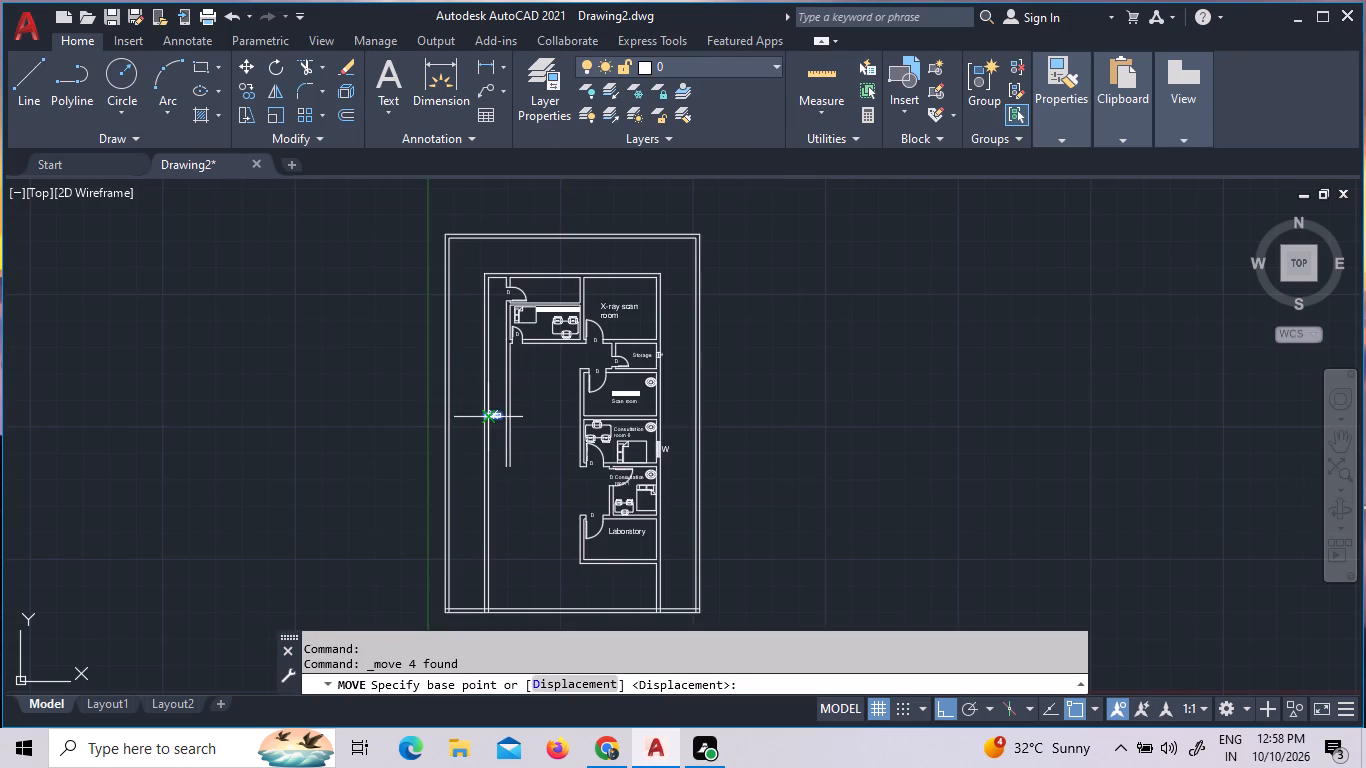
left_click(497, 416)
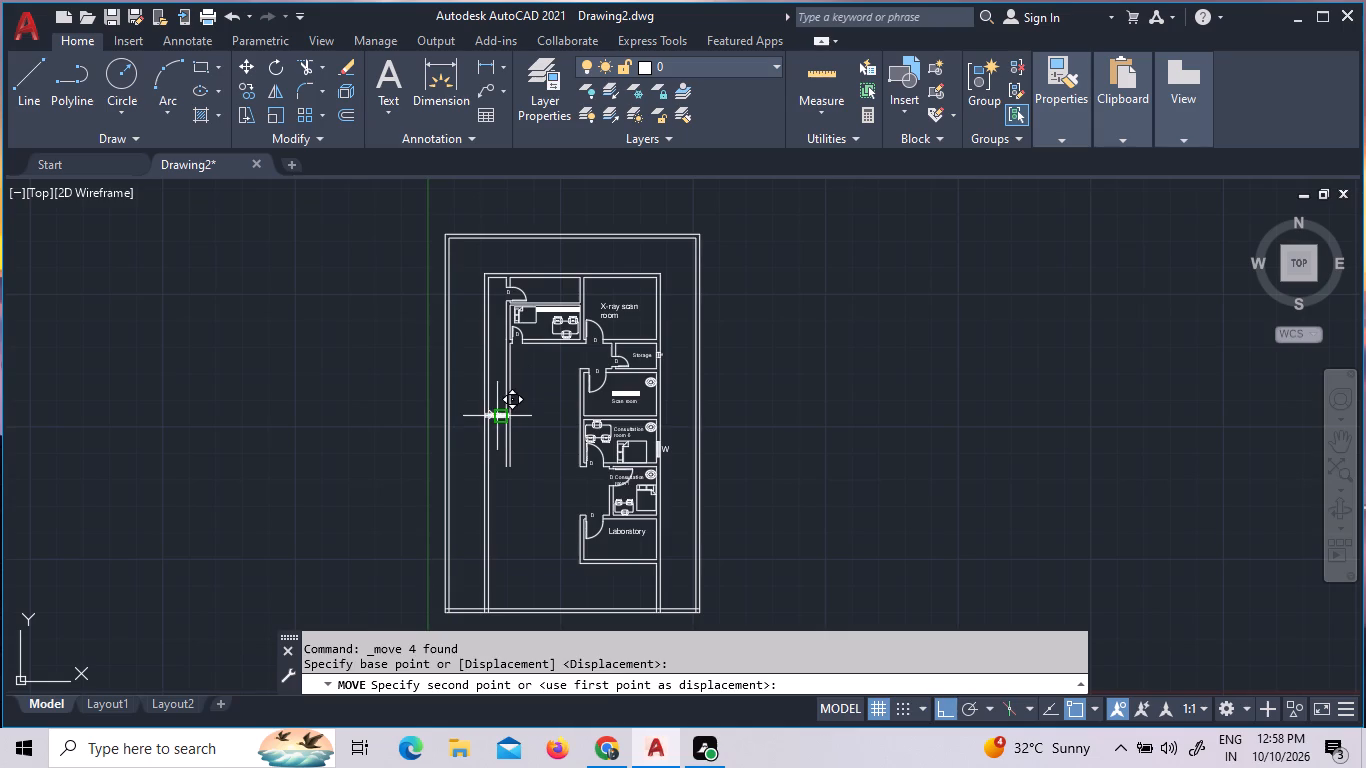
left_click(480, 260)
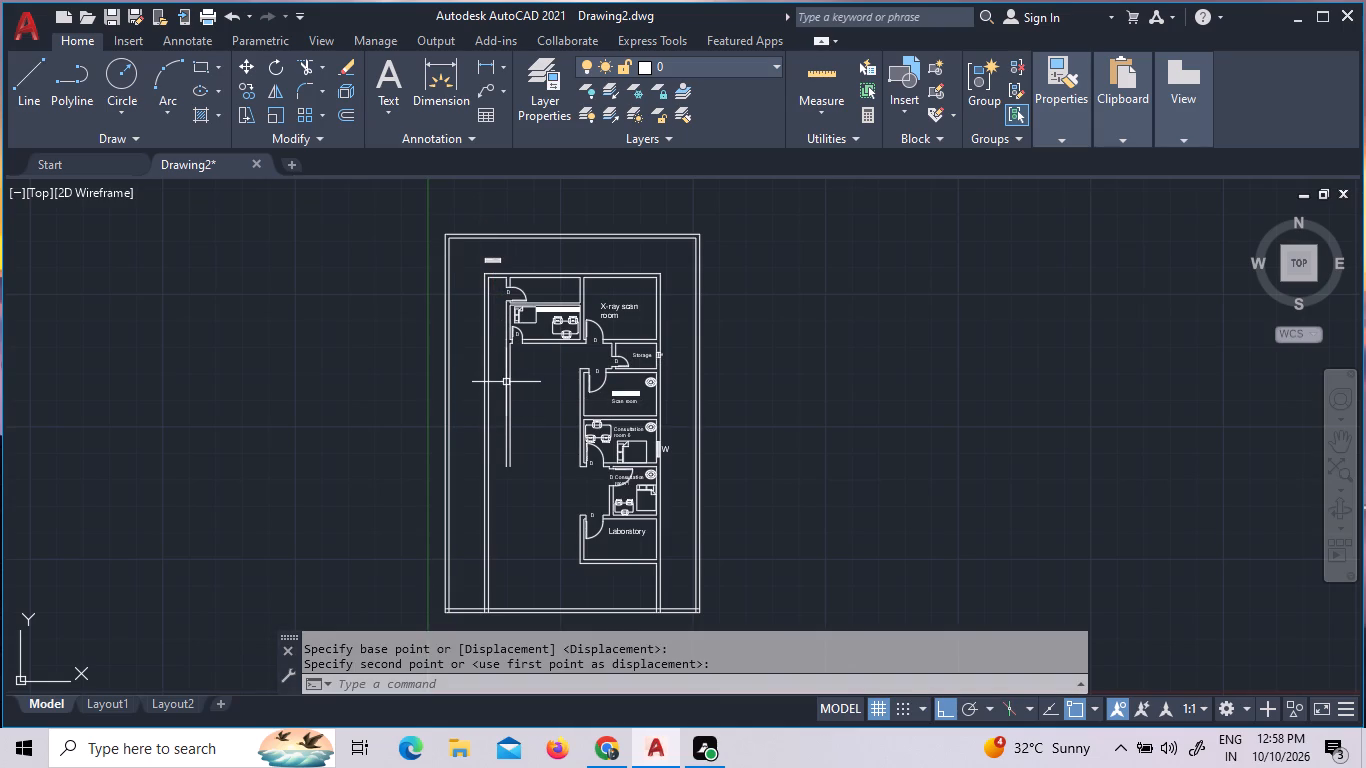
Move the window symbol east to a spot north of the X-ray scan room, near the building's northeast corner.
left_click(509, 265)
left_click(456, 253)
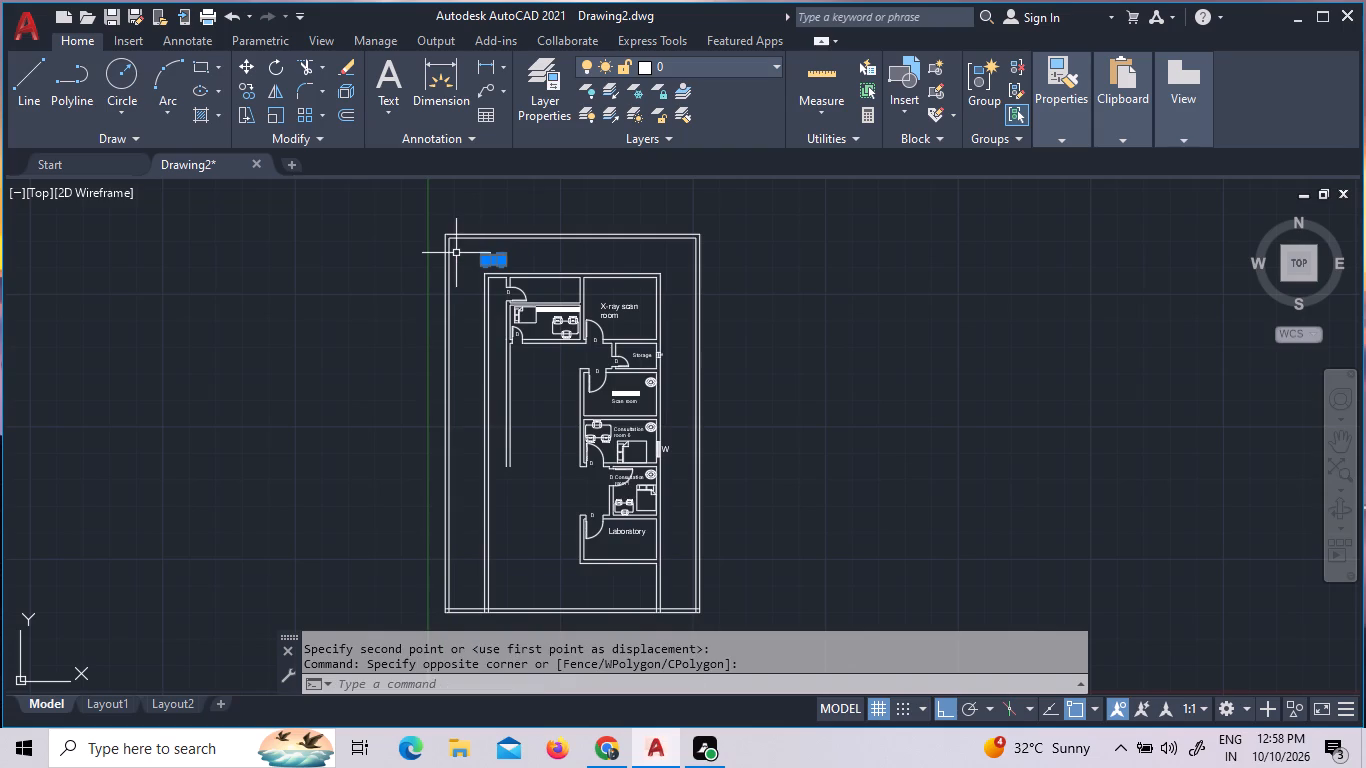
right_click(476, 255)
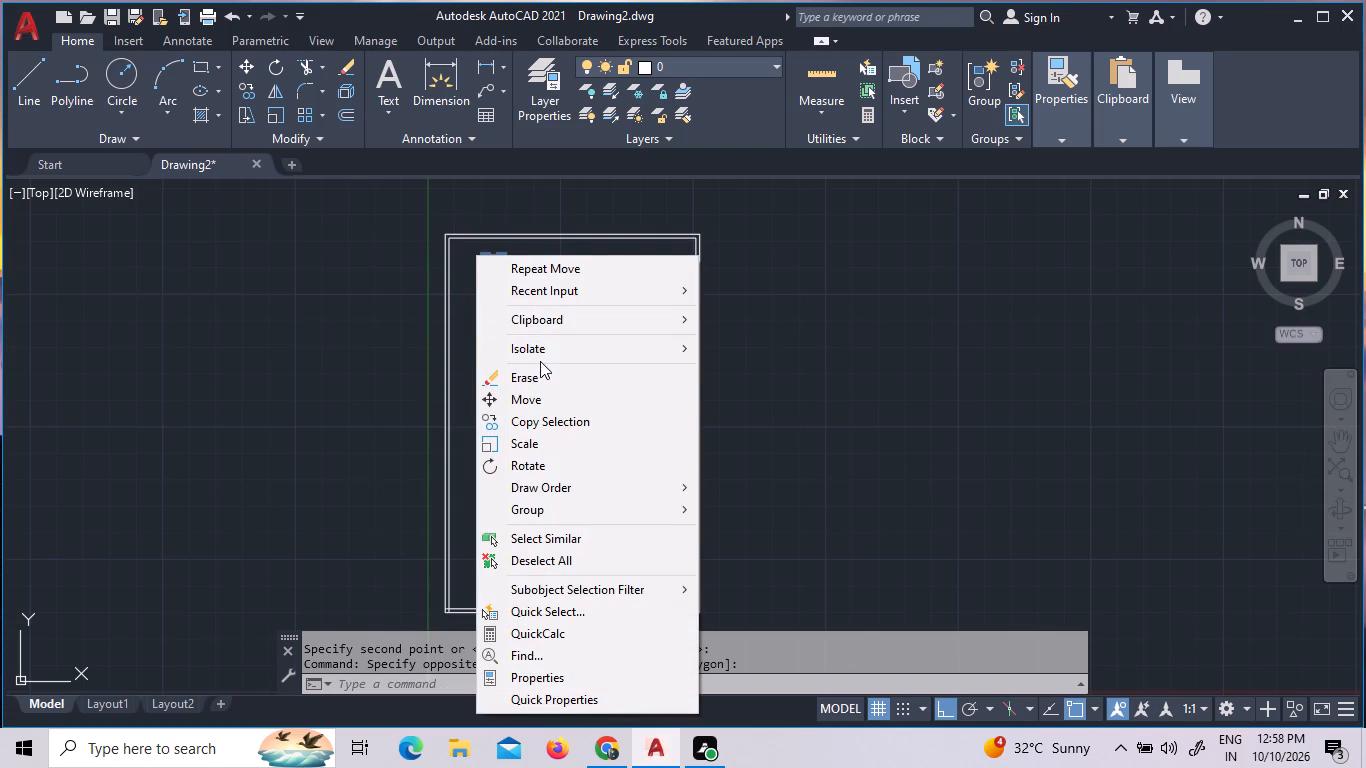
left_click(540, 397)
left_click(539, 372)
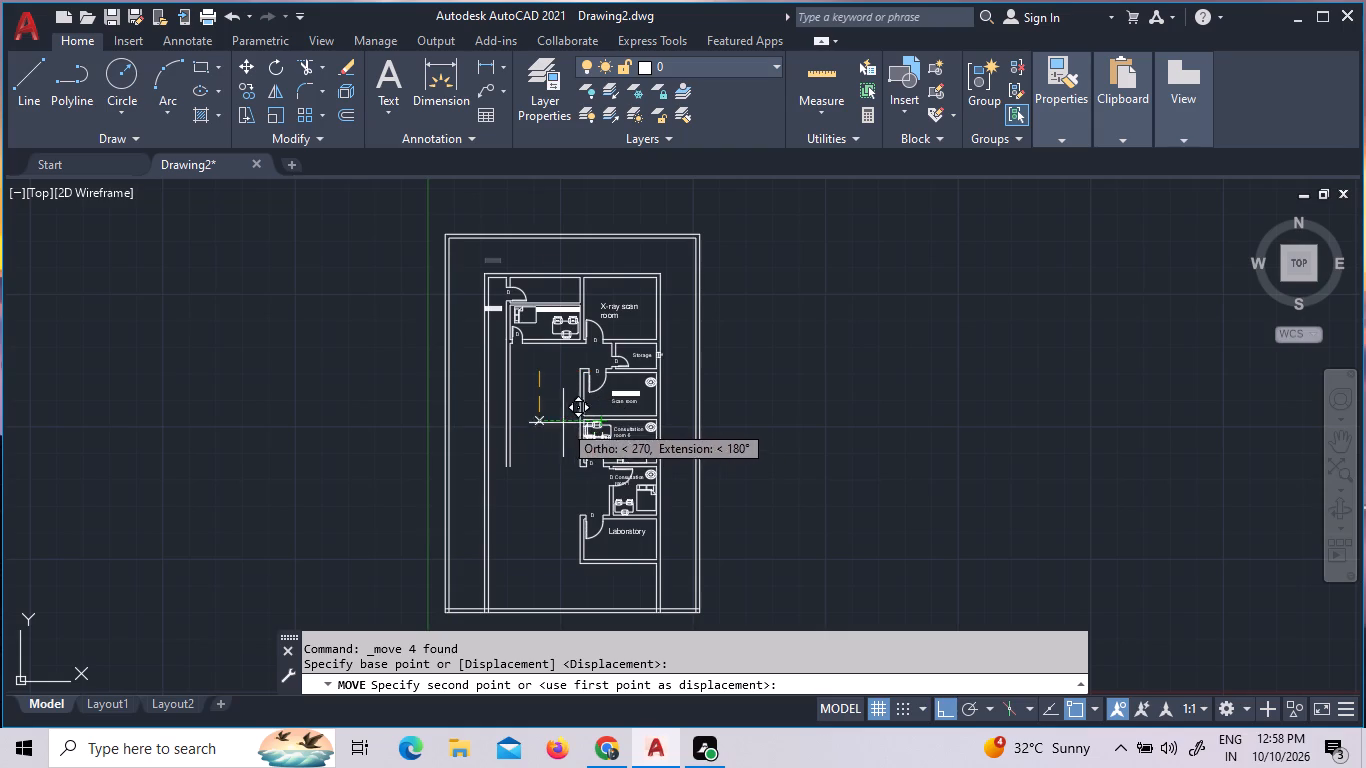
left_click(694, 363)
Move the window symbol to the outer face of the north wall, at the room just west of the X-ray scan room.
left_click(672, 268)
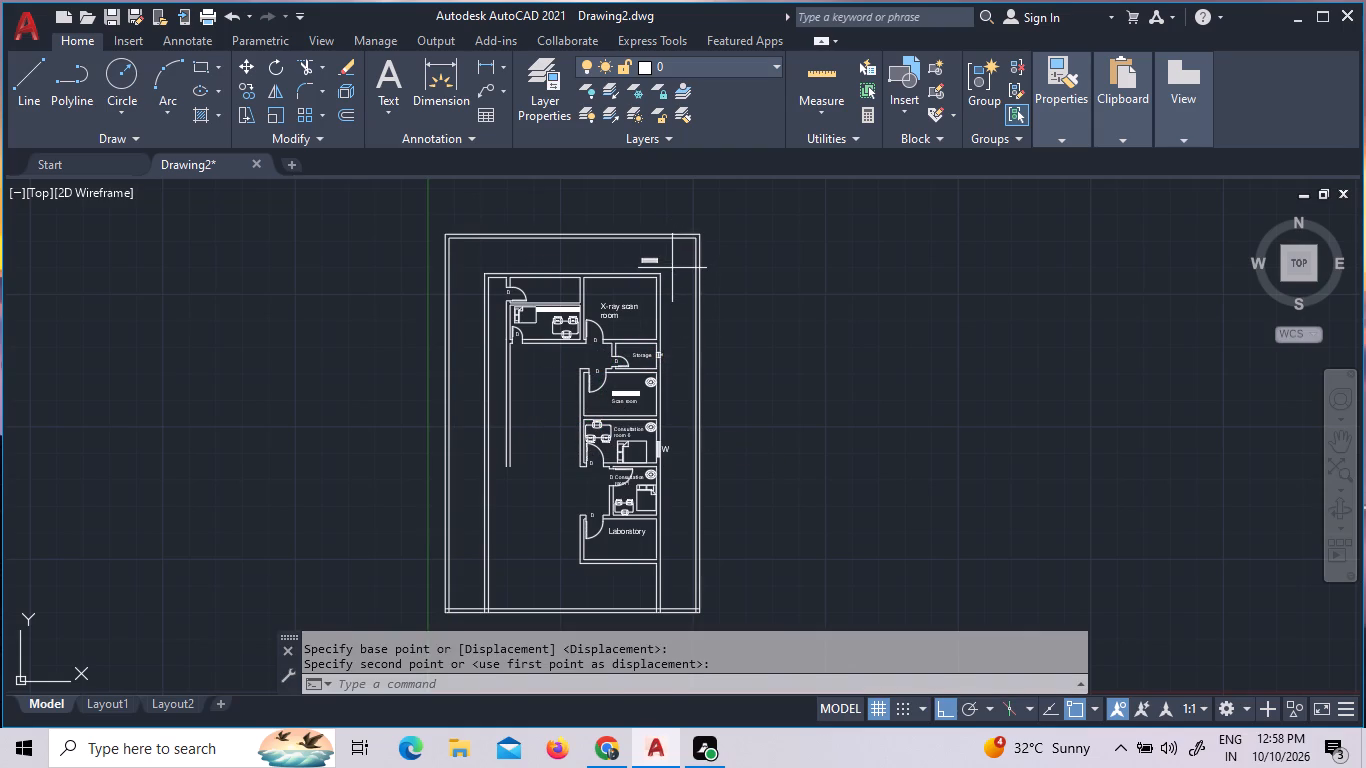
left_click(622, 250)
right_click(622, 250)
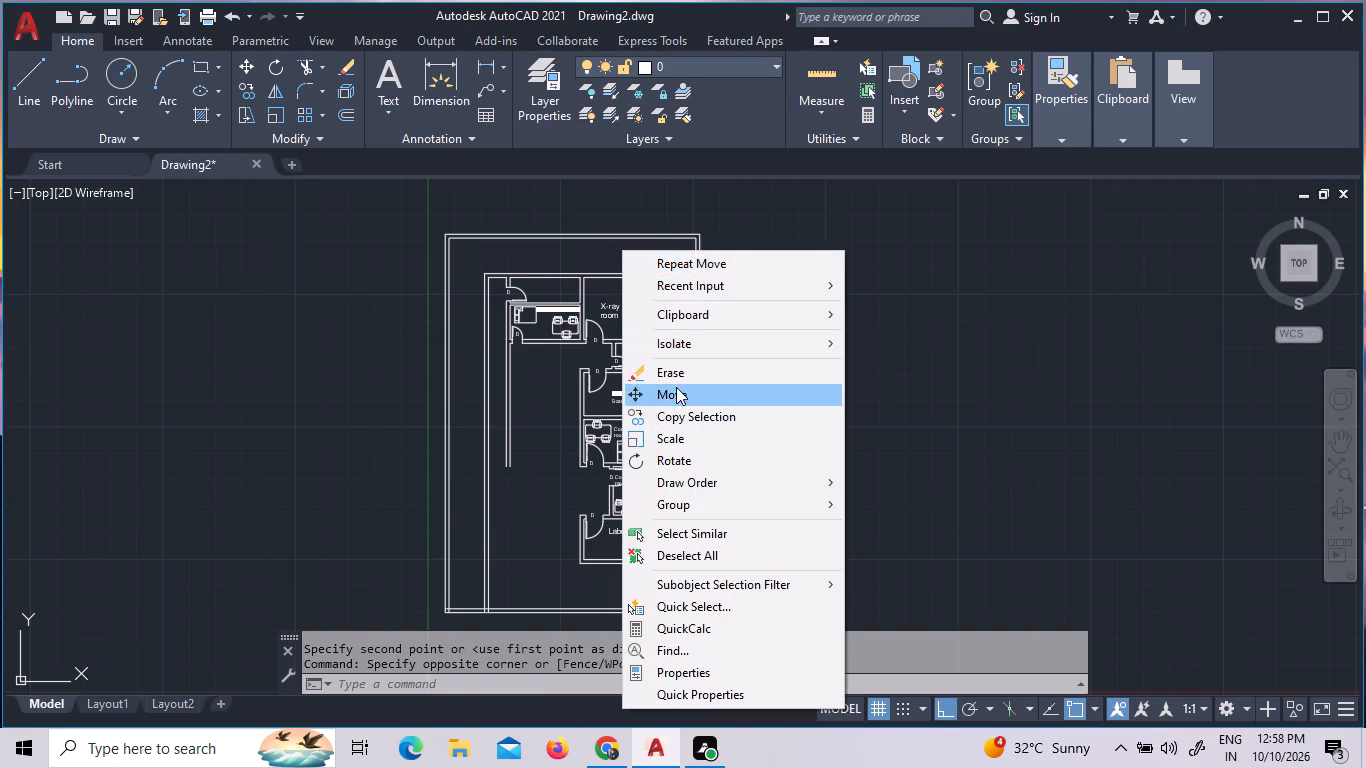
left_click(676, 387)
left_click(648, 259)
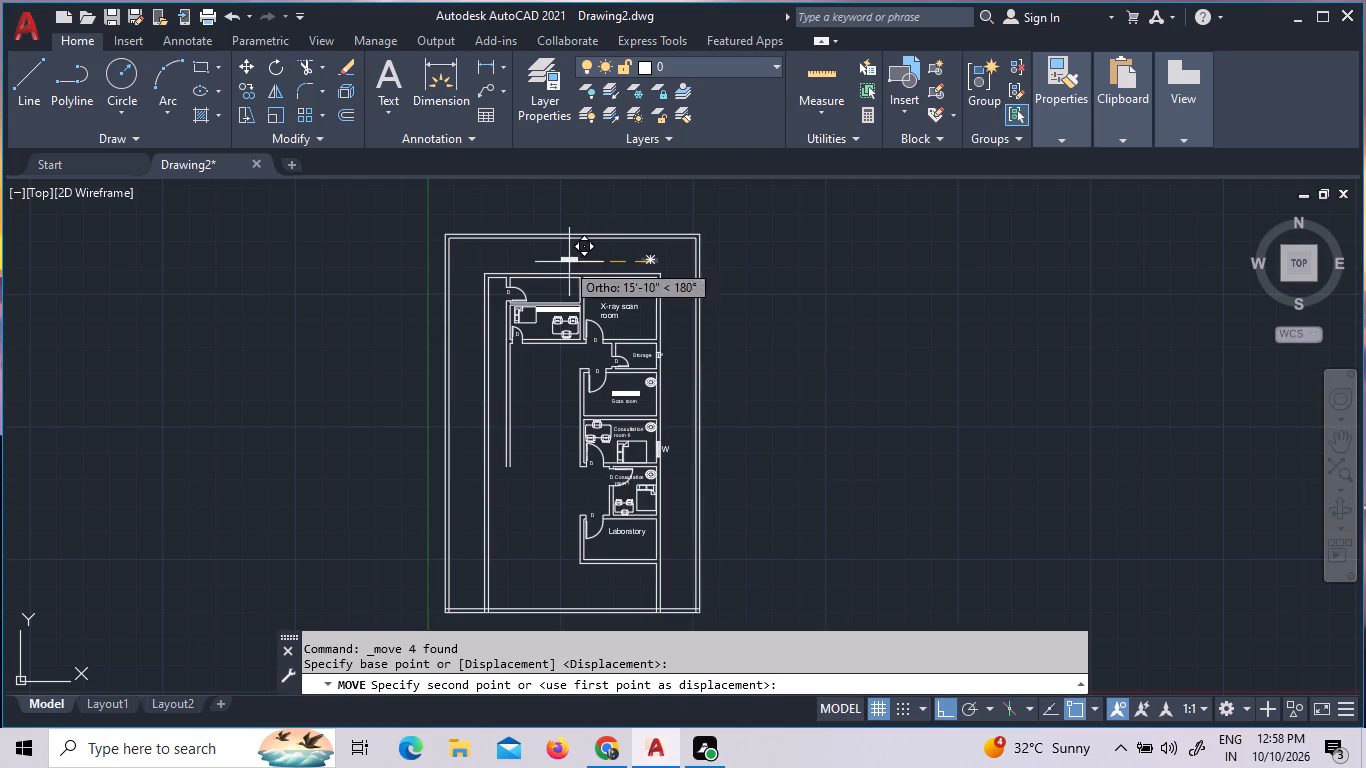
left_click(557, 267)
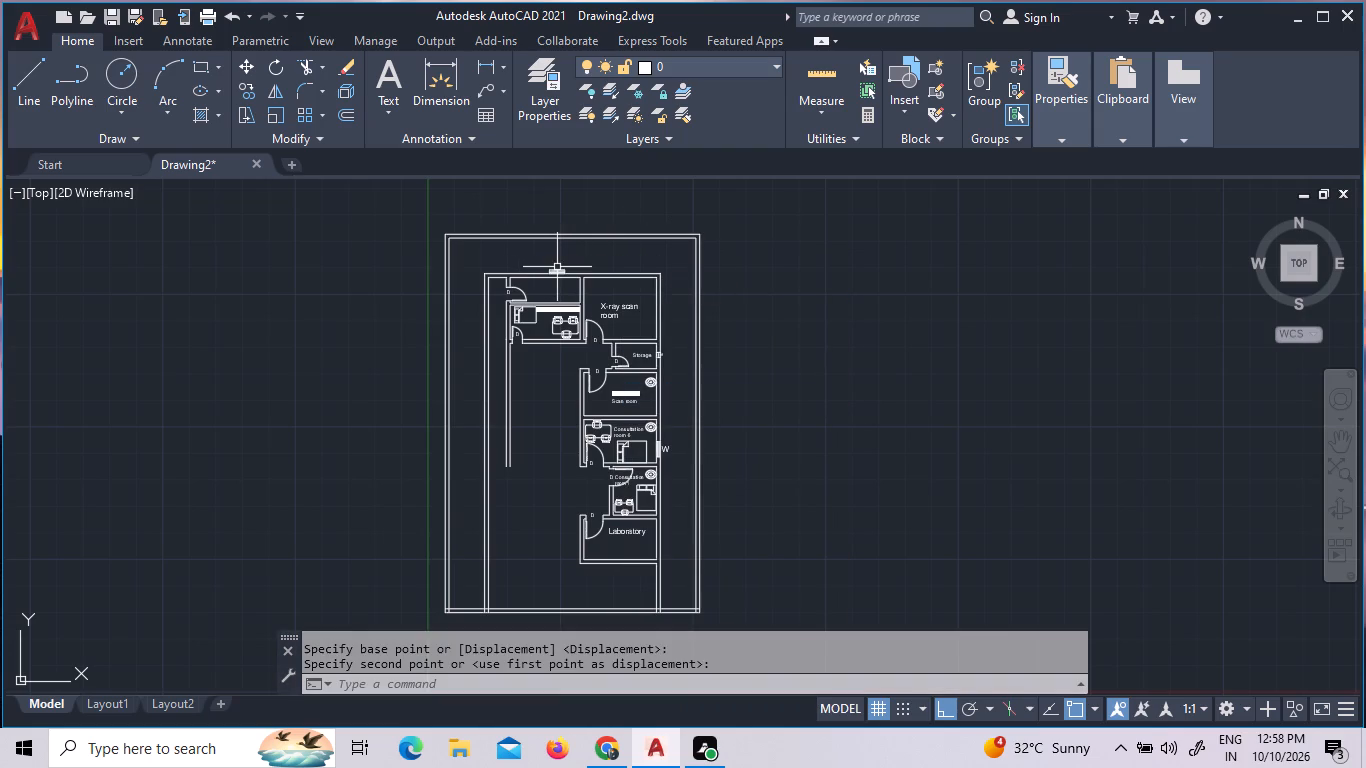
key("Escape")
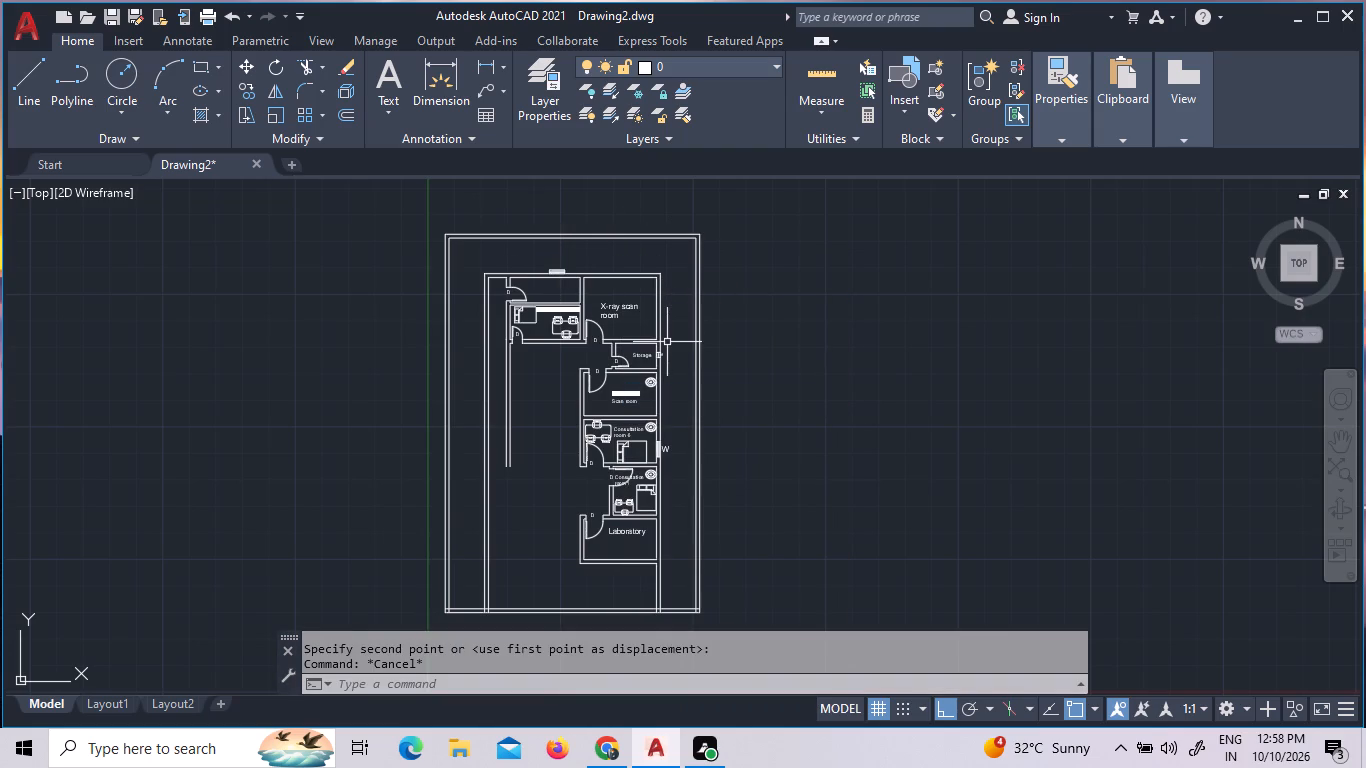
Move the whole window symbol south from the north wall's outer face into the wall thickness, north of Consultation Room 4.
key("z")
key("space")
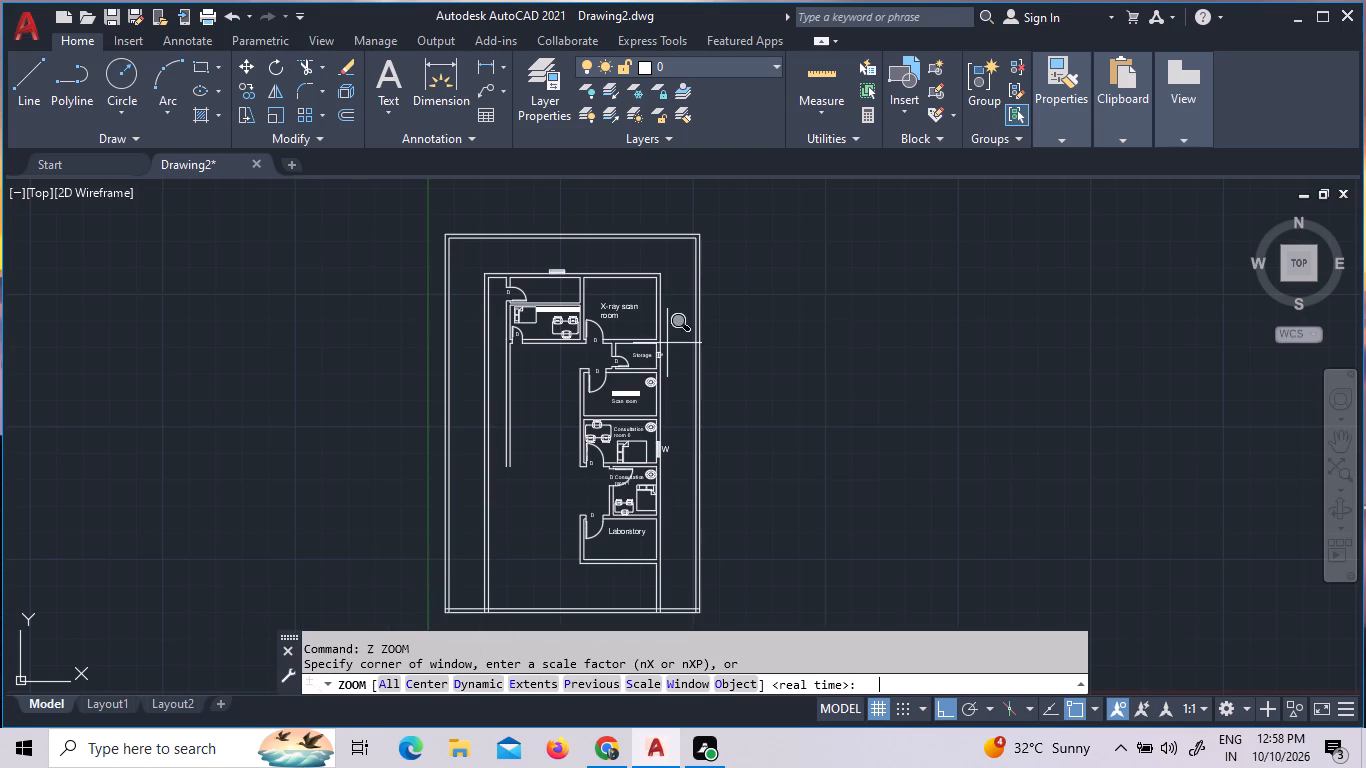
type("W")
key("space")
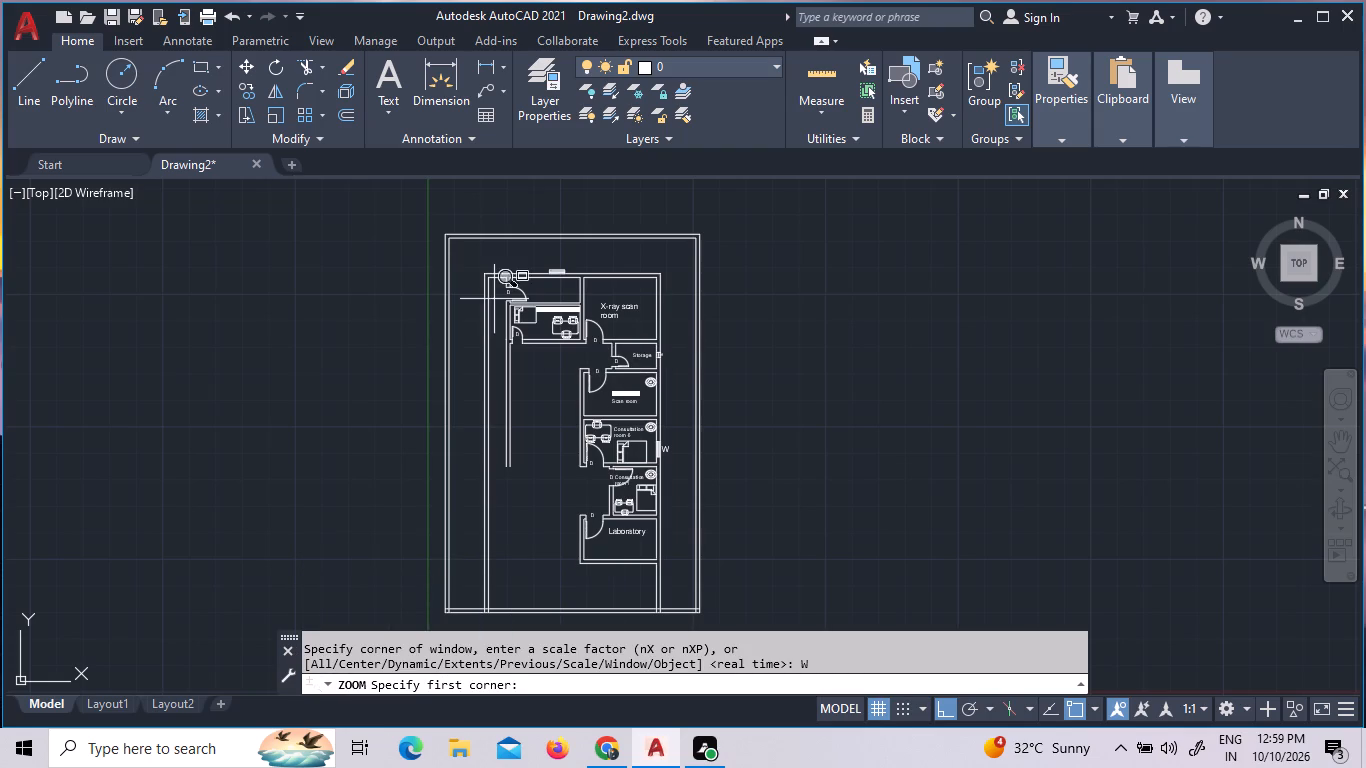
left_click(471, 241)
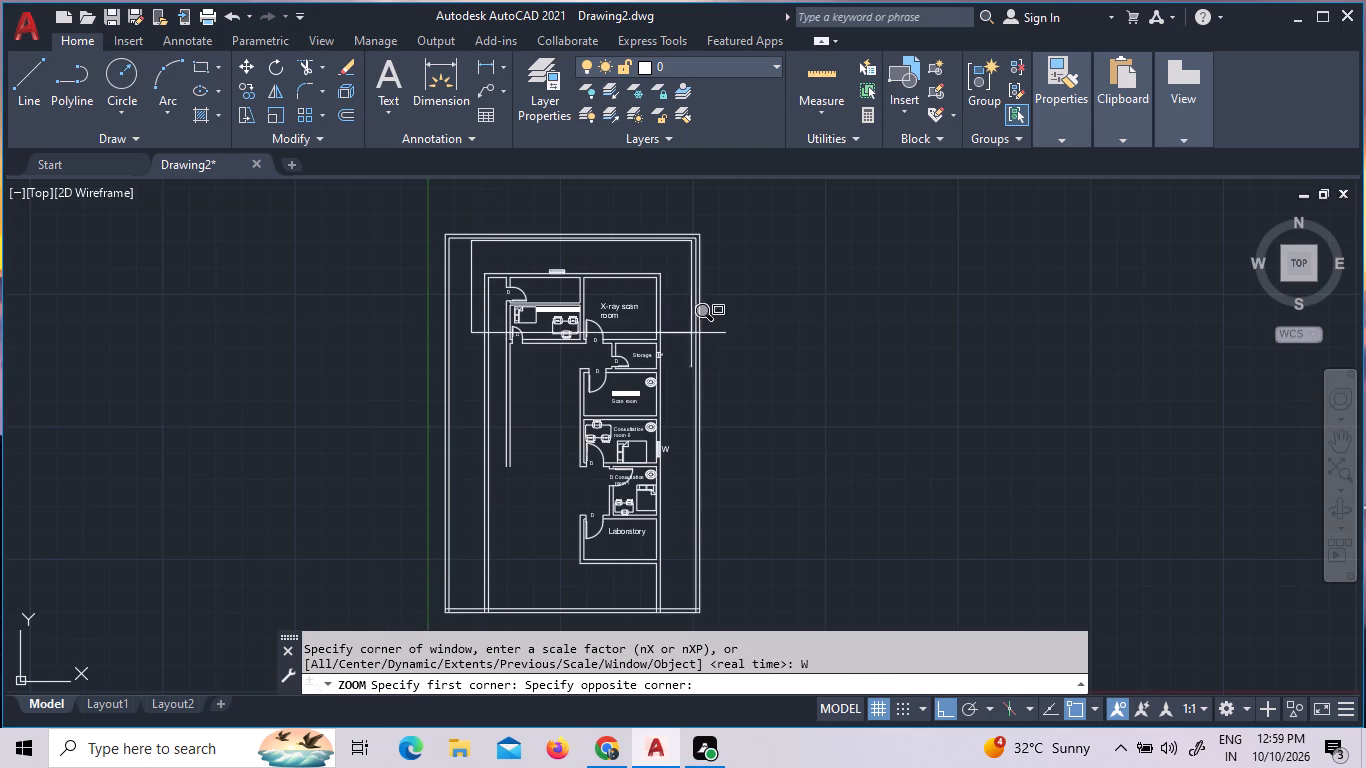
left_click(692, 334)
left_click(604, 350)
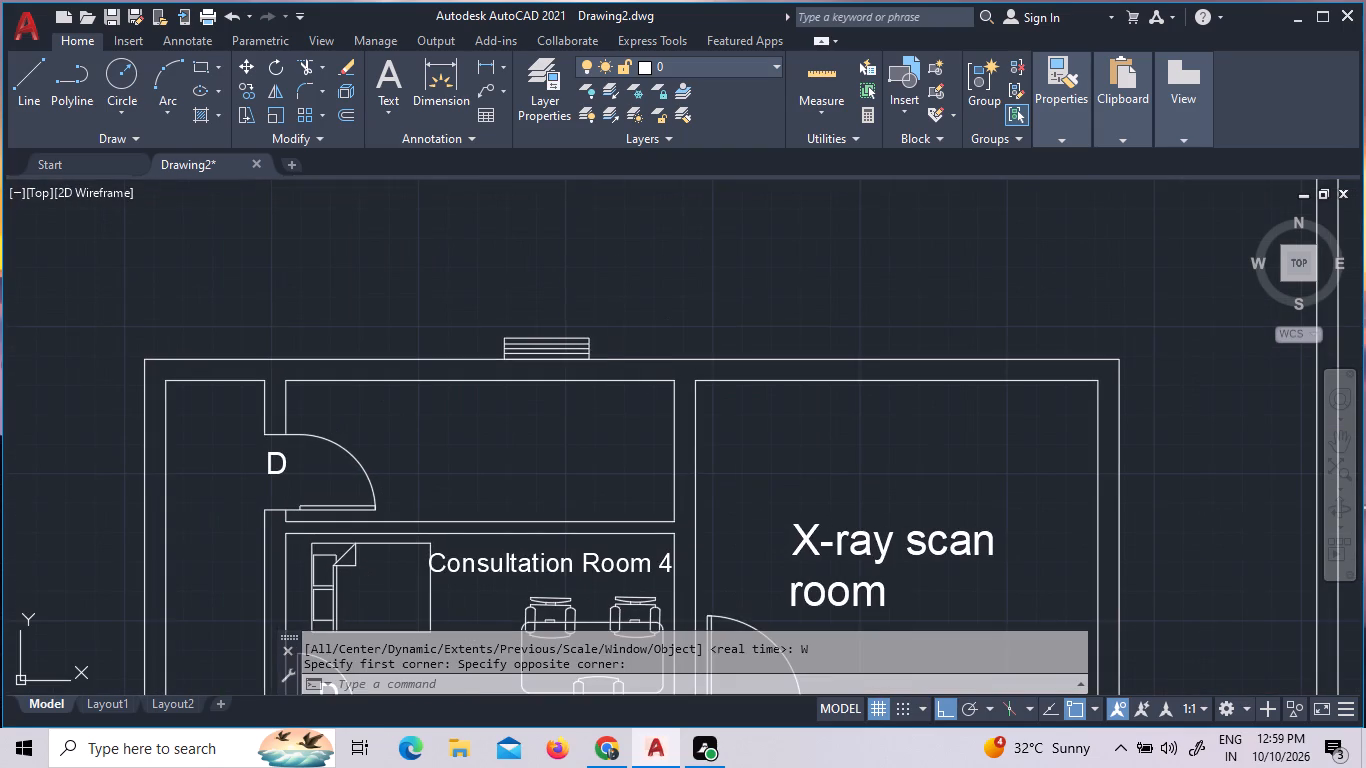
left_click(424, 326)
right_click(424, 326)
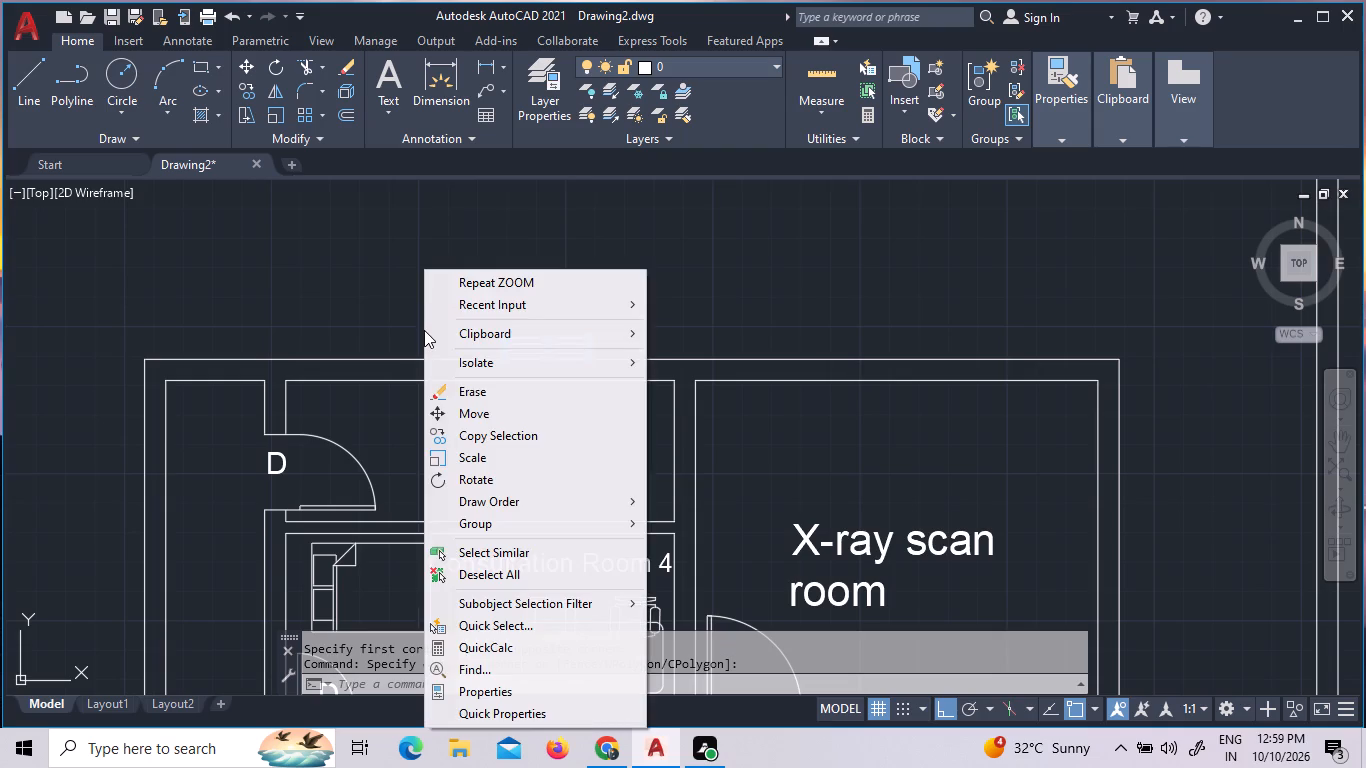
key("Escape")
left_click(596, 354)
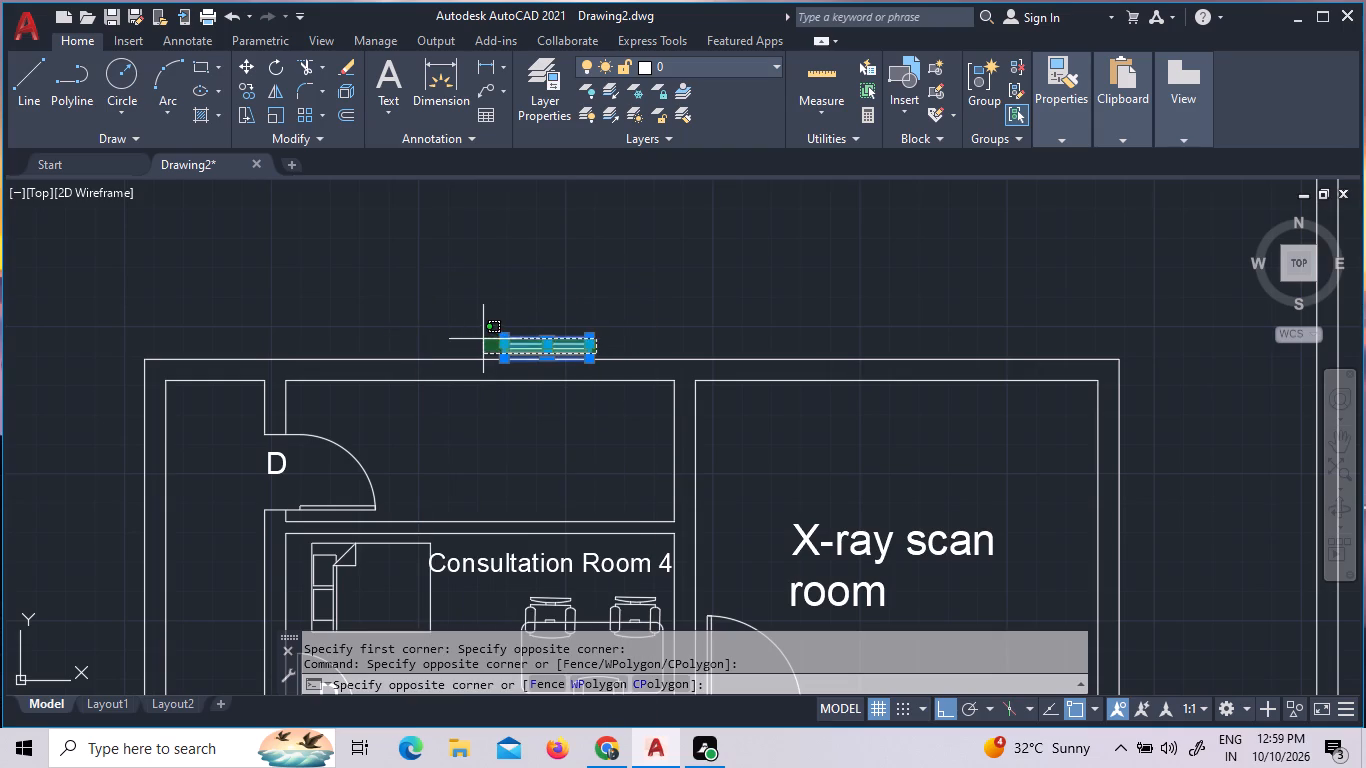
left_click(484, 336)
right_click(522, 325)
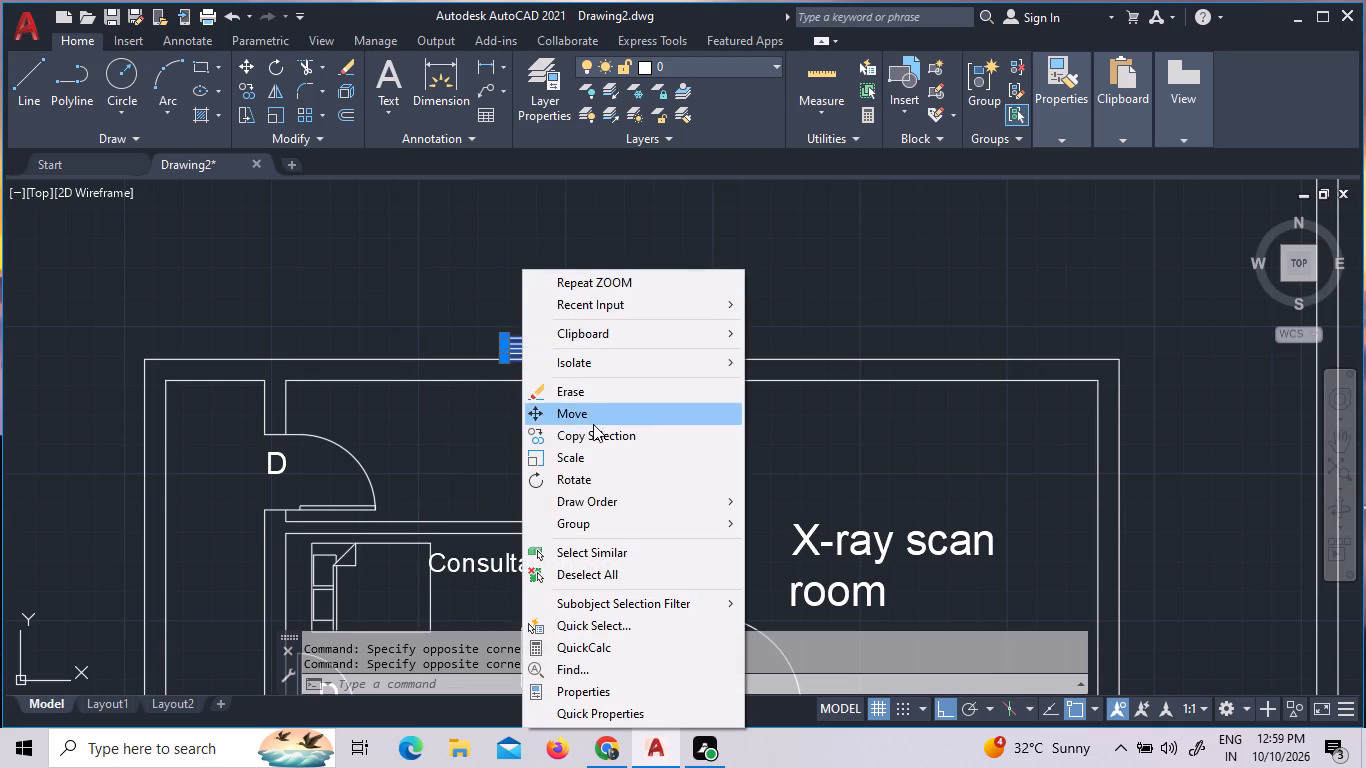
left_click(588, 404)
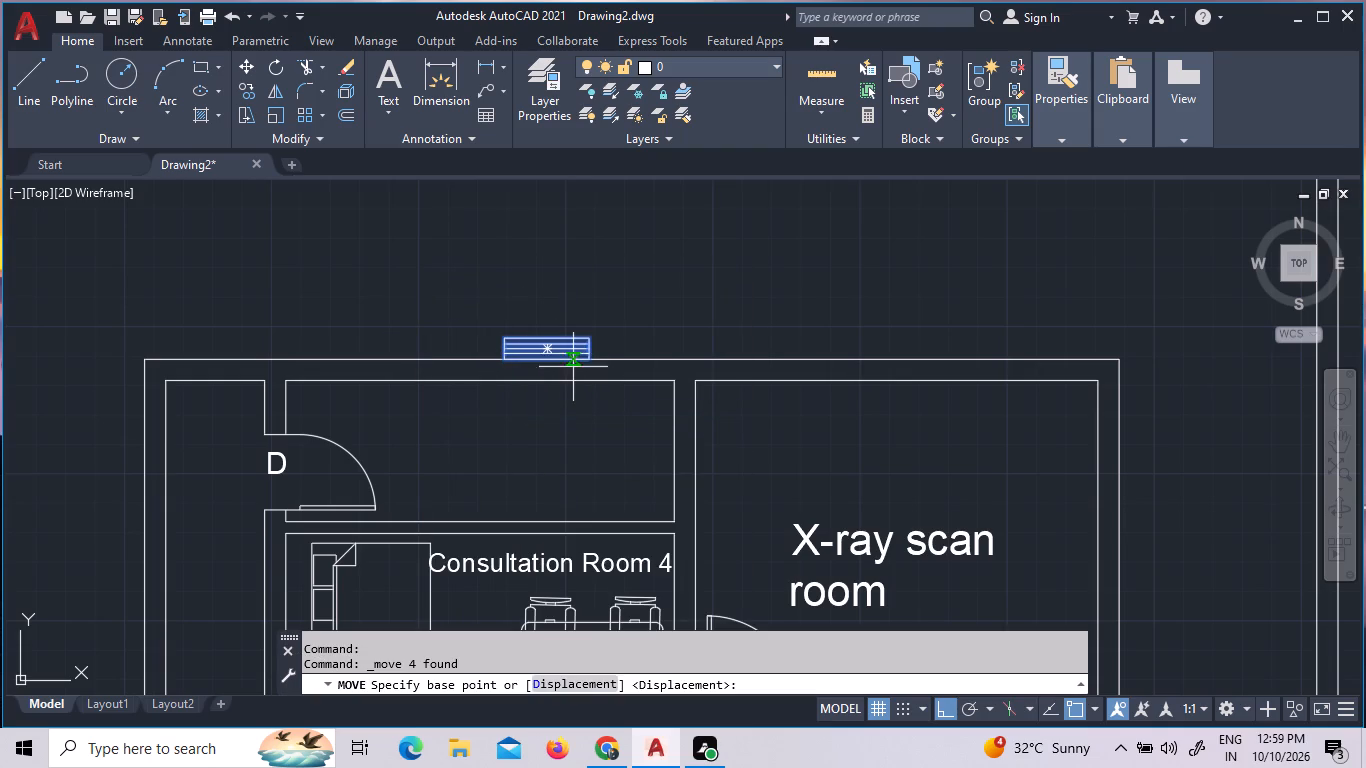
left_click(553, 353)
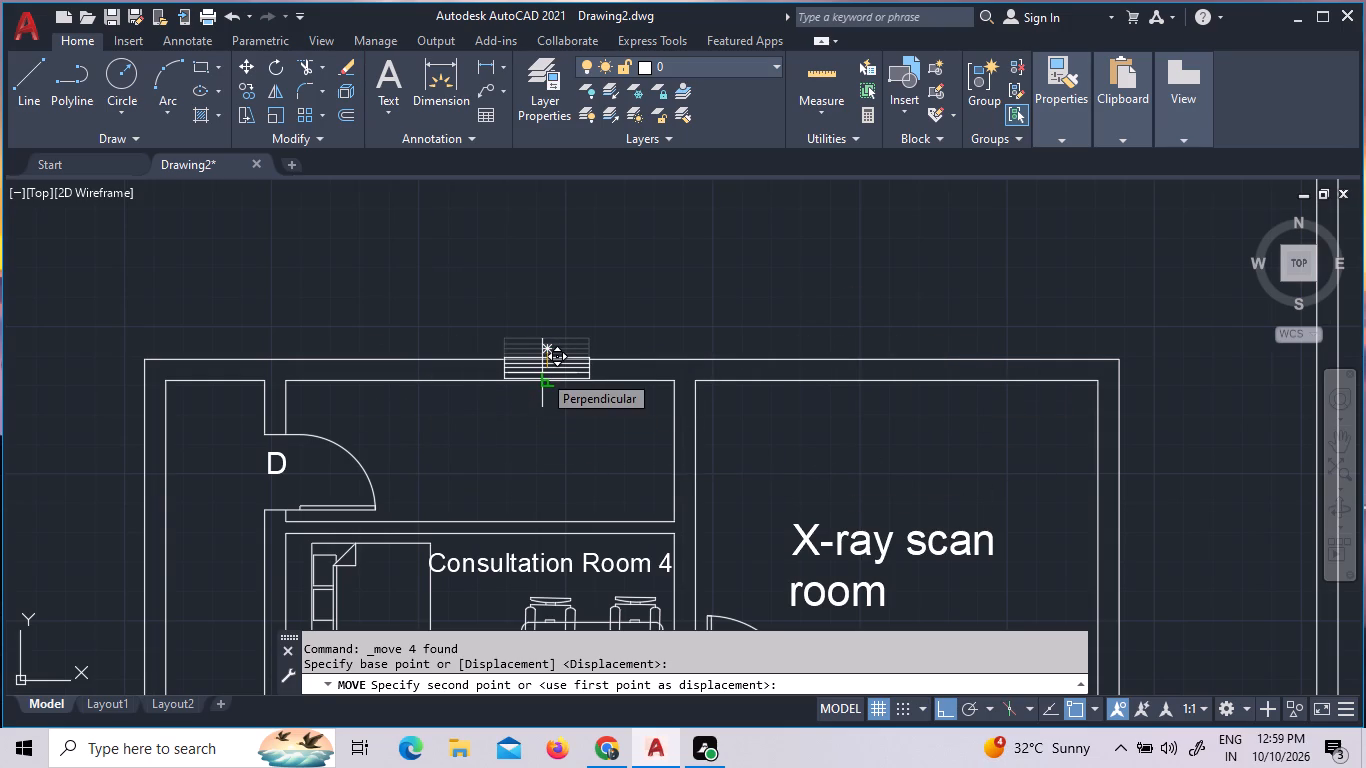
left_click(542, 373)
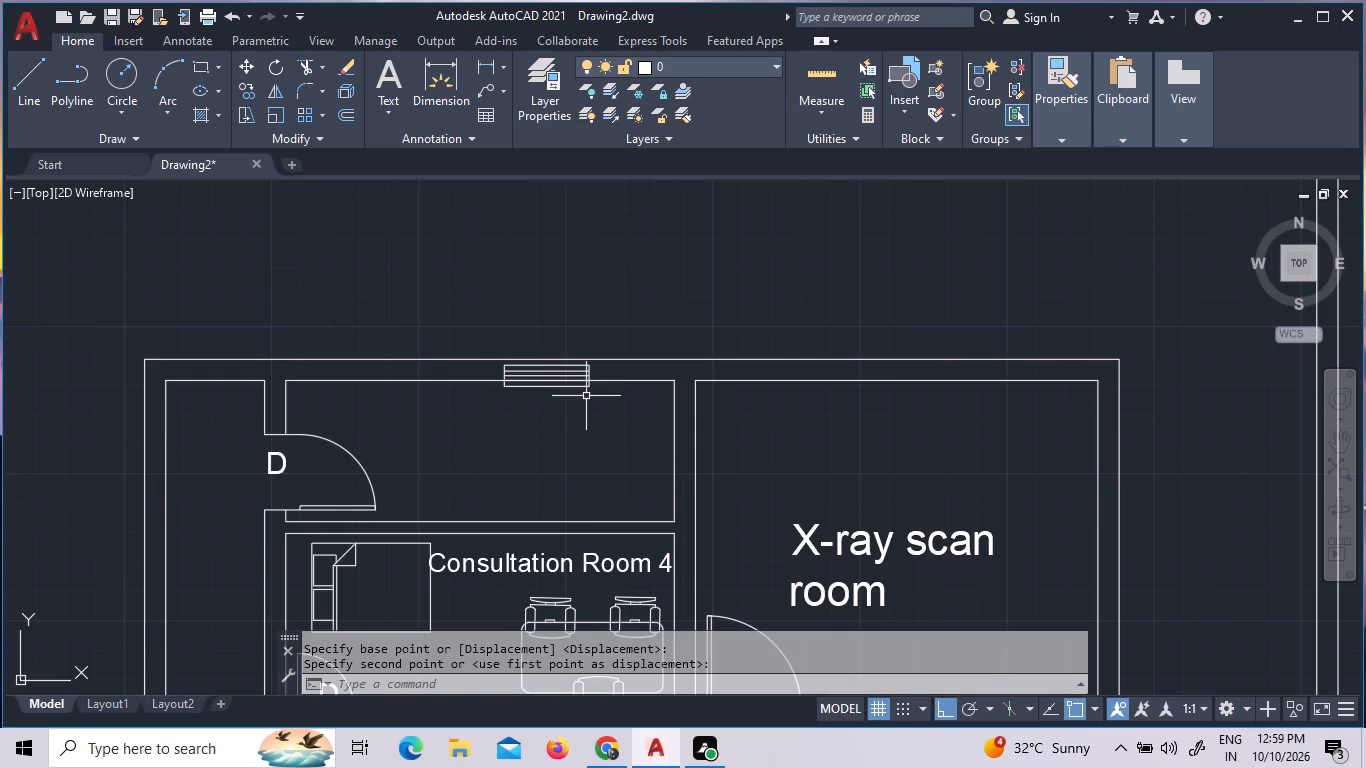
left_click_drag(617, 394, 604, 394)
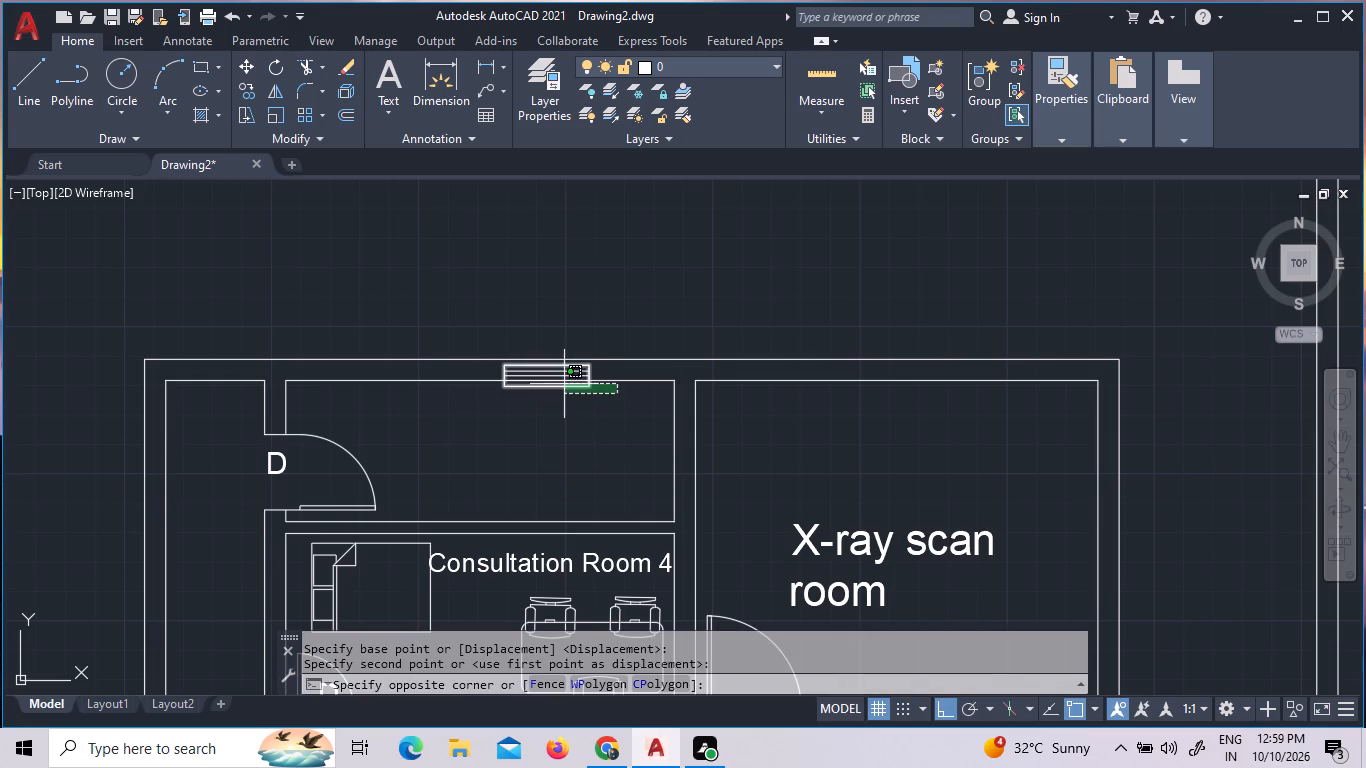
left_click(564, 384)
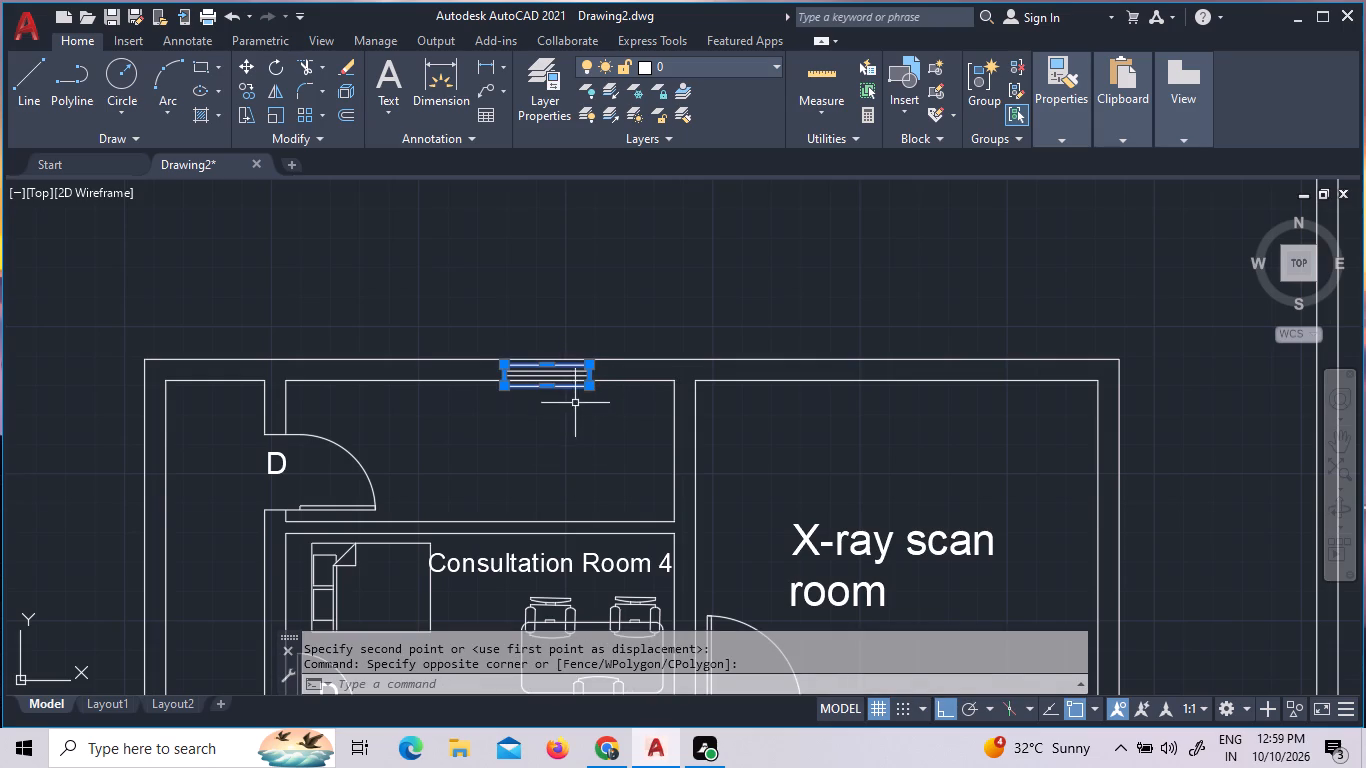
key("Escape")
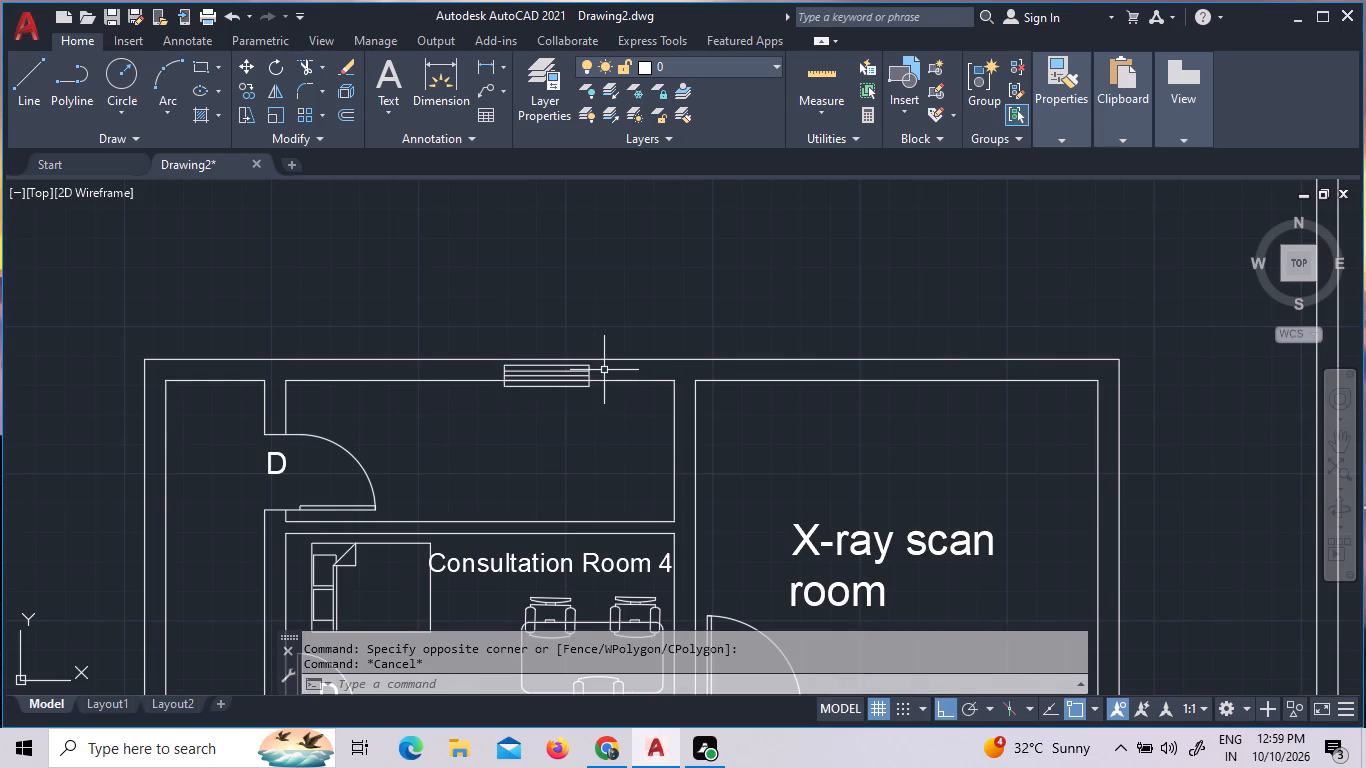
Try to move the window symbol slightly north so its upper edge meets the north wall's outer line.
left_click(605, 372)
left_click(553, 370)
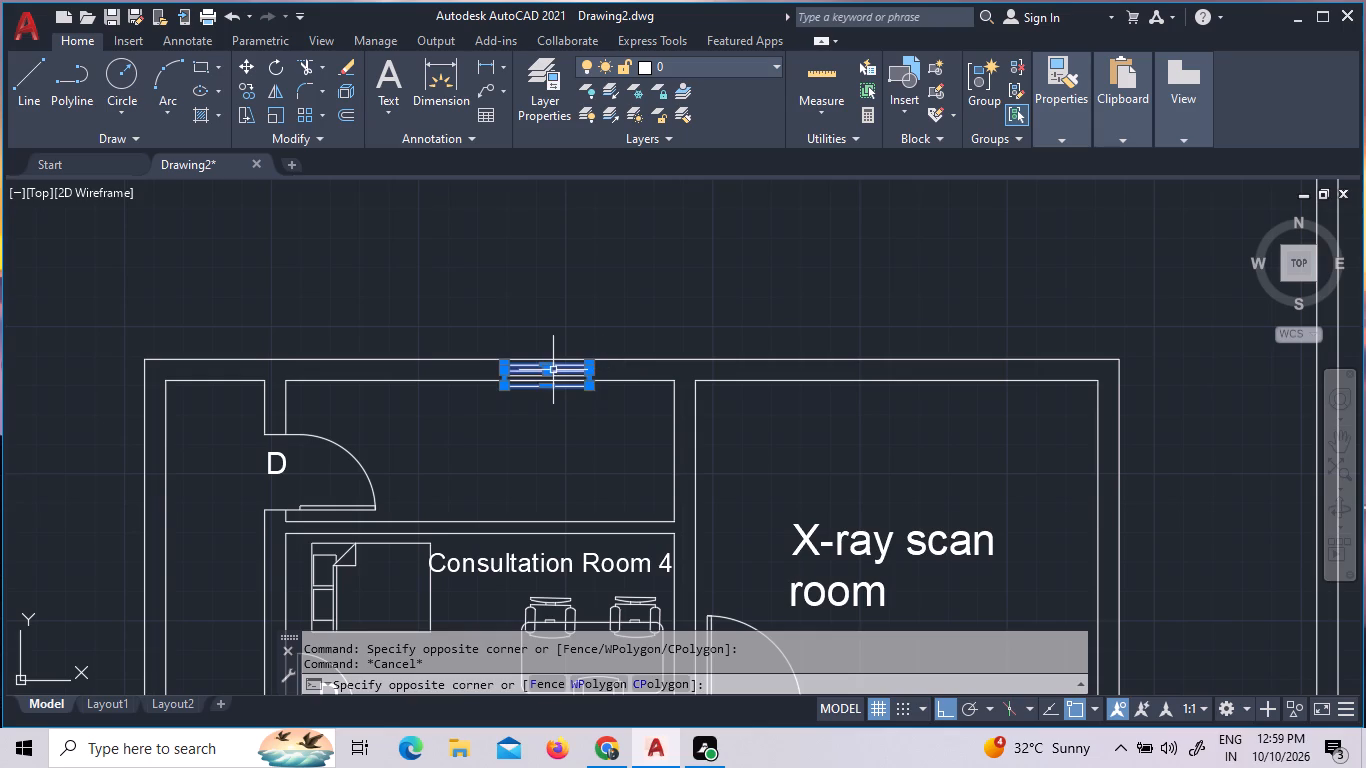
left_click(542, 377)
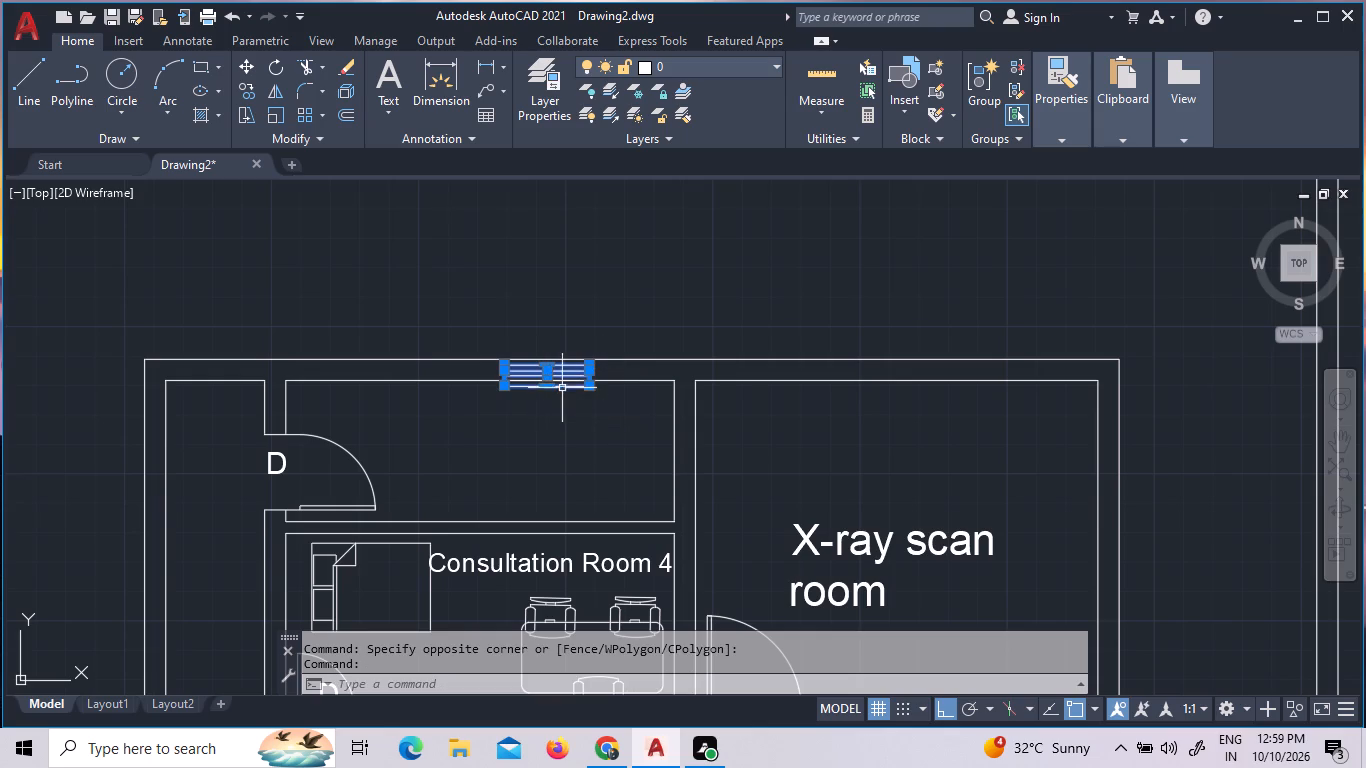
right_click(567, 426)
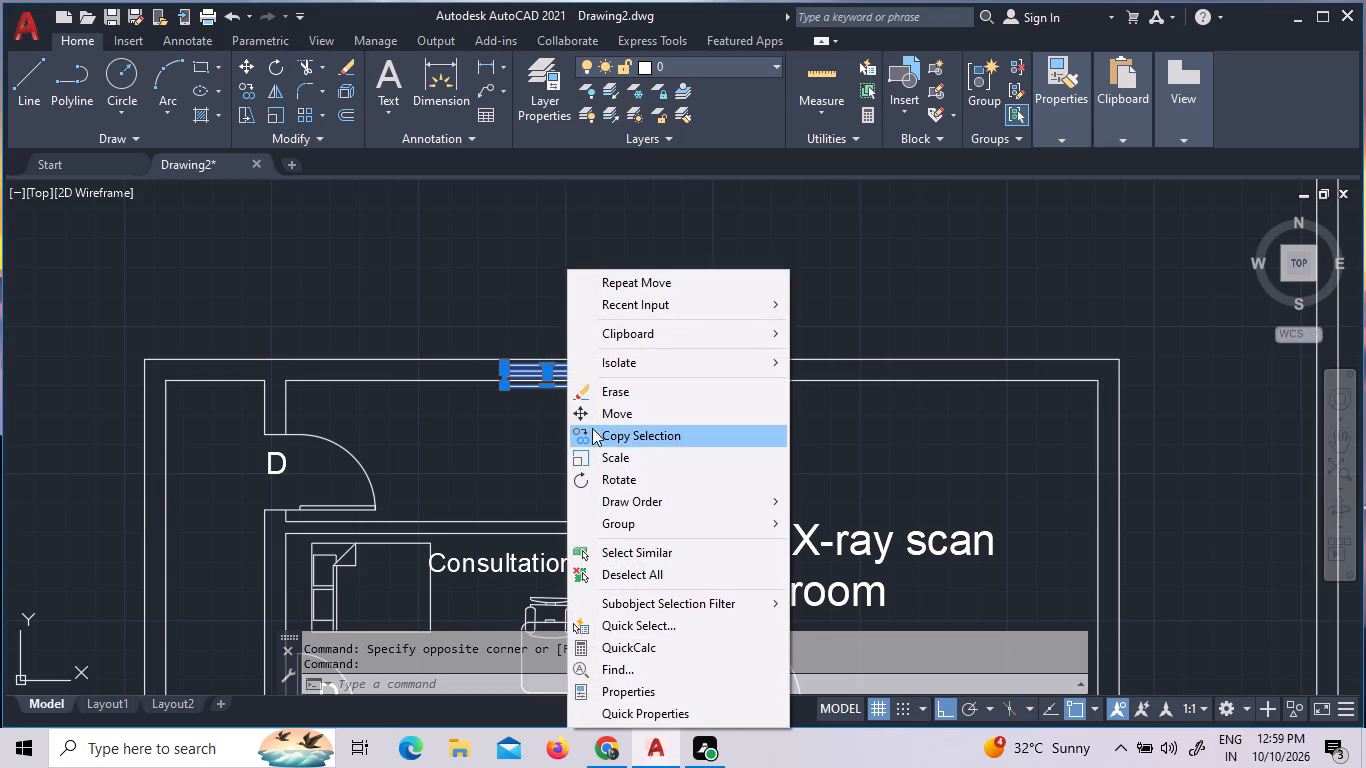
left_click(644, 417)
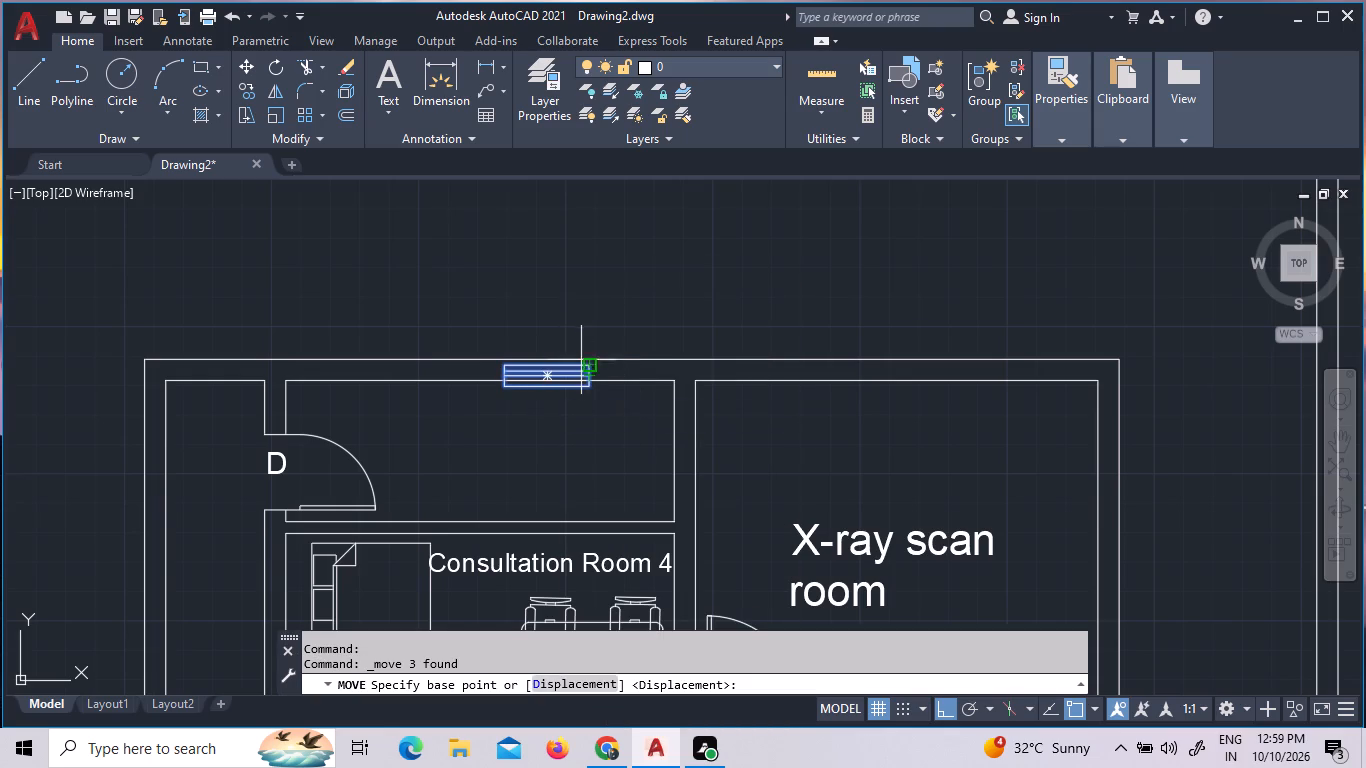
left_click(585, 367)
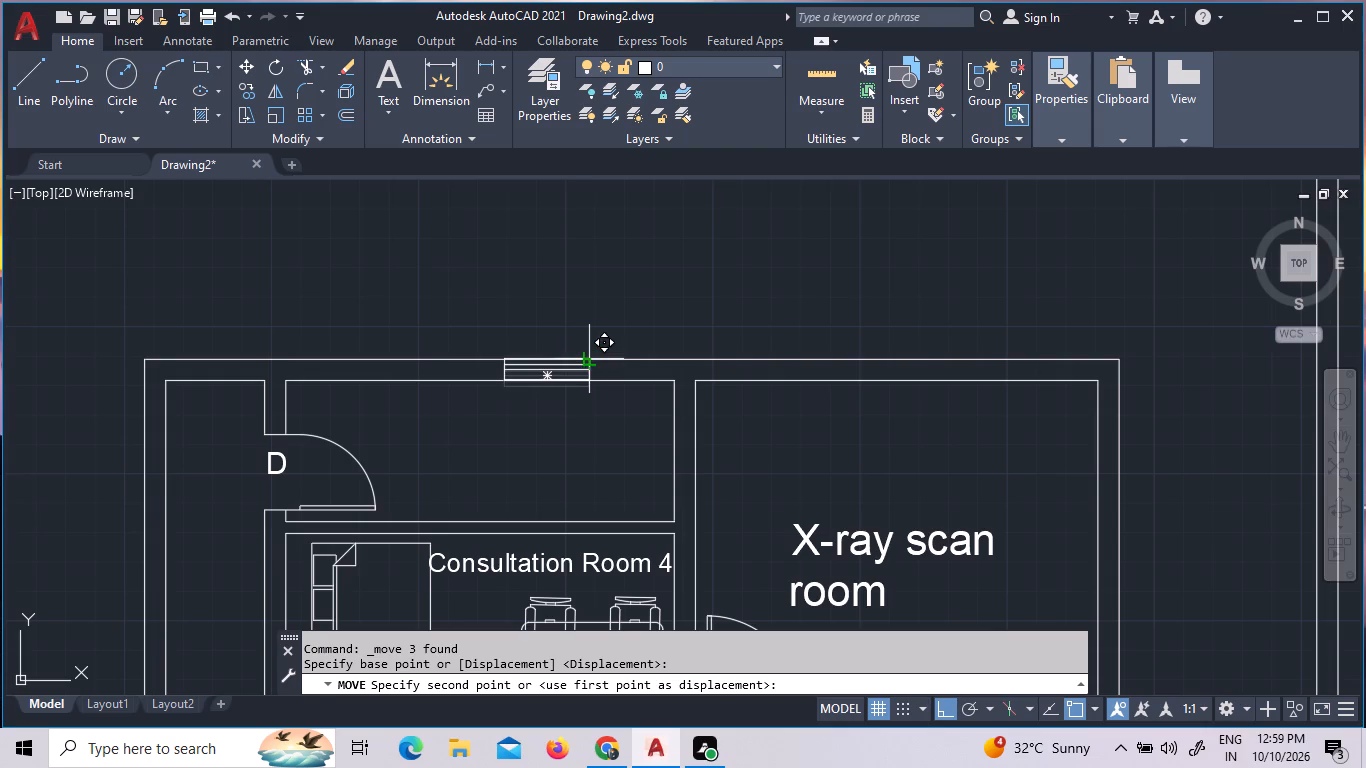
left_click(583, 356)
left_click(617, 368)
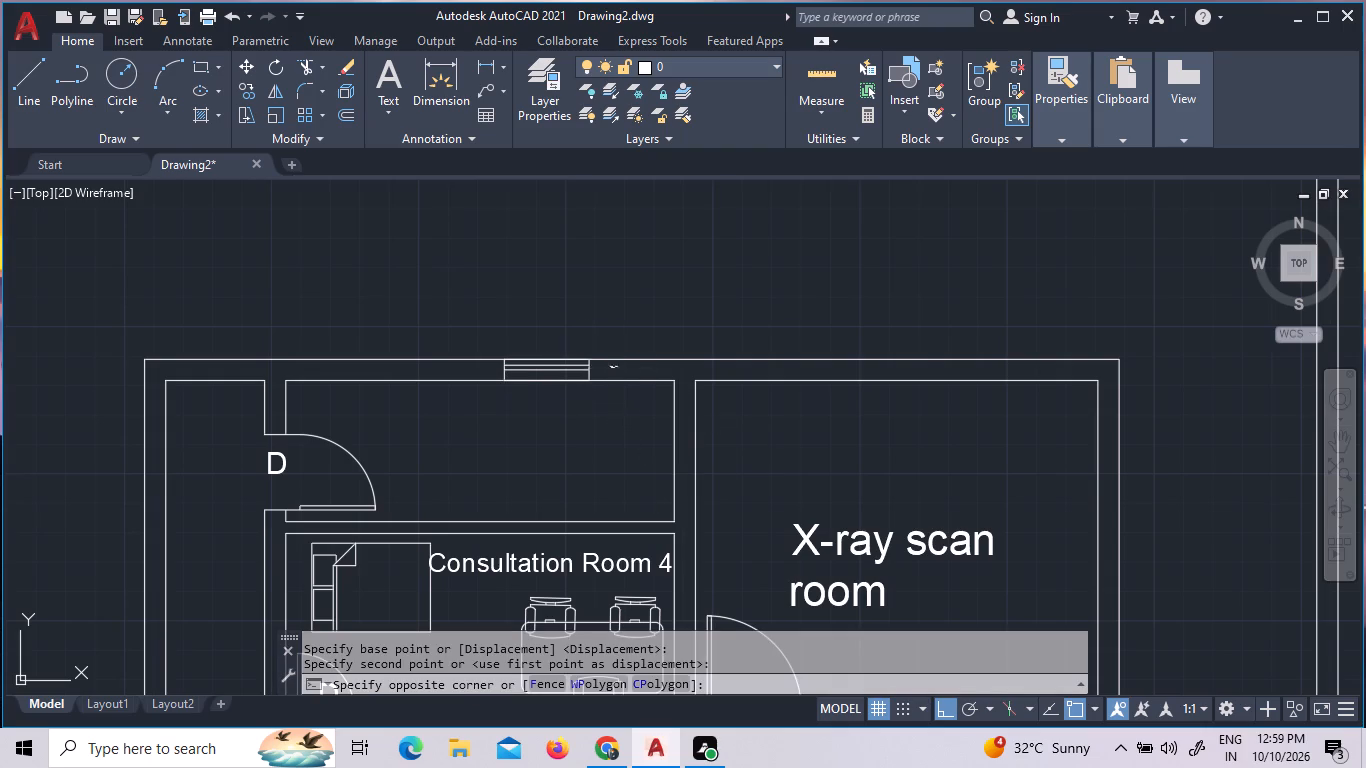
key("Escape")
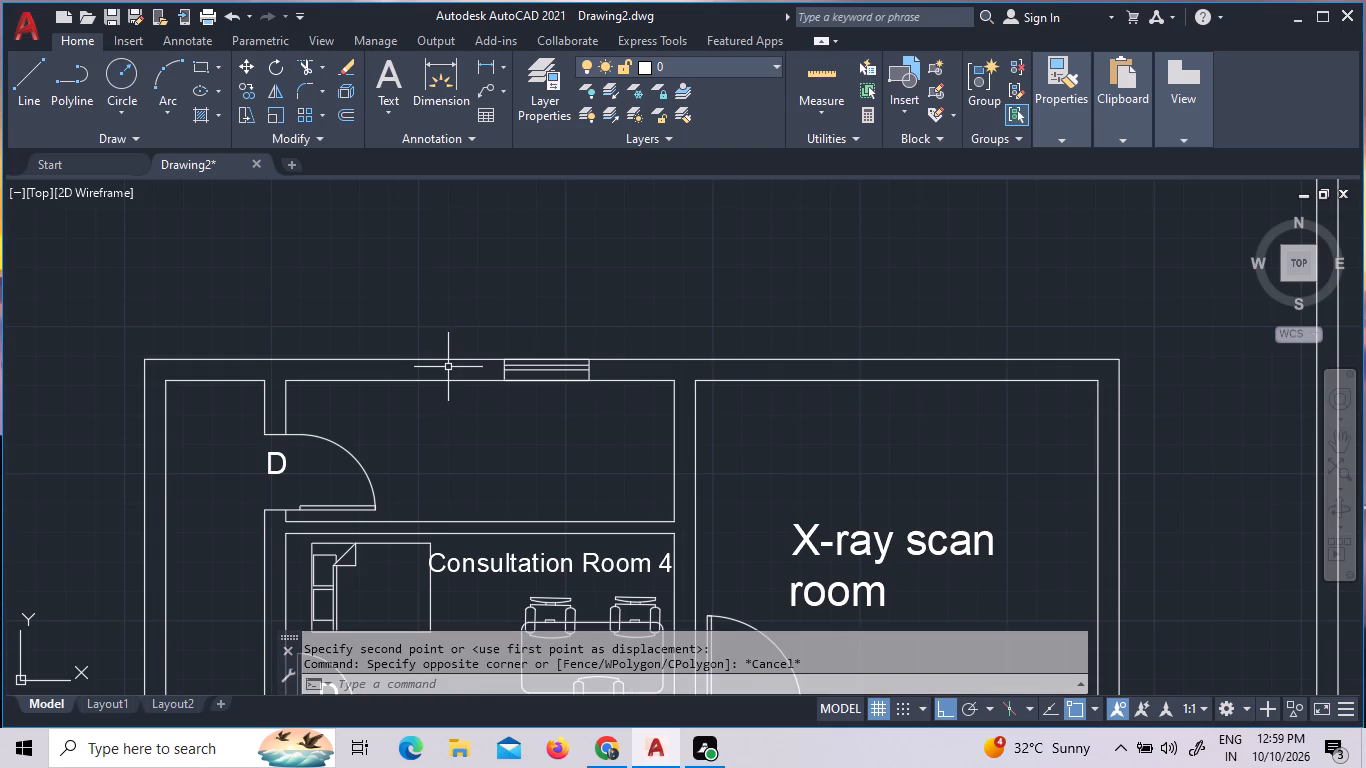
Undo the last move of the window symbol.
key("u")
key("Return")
Move all four parts of the window symbol slightly north so its upper edge lies on the north wall's outer line.
left_click(599, 422)
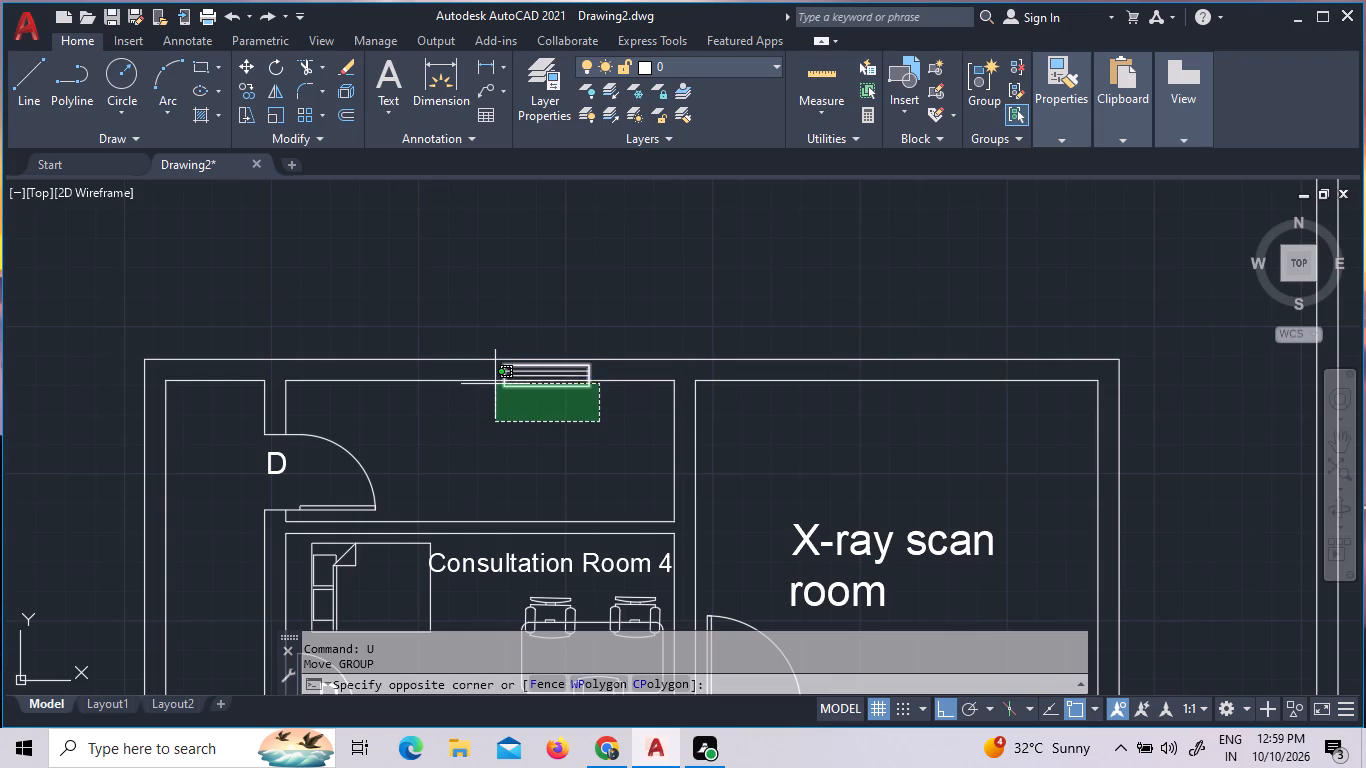
left_click(491, 383)
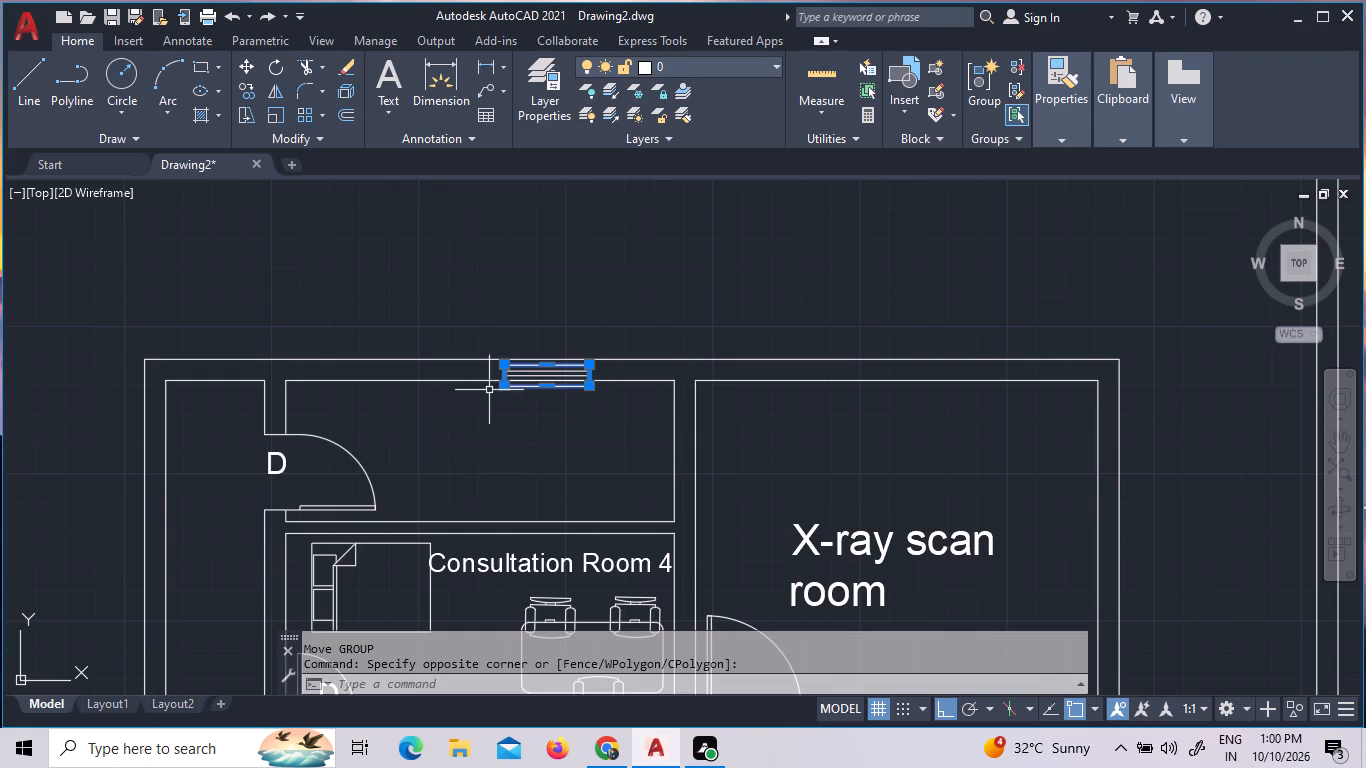
left_click(532, 372)
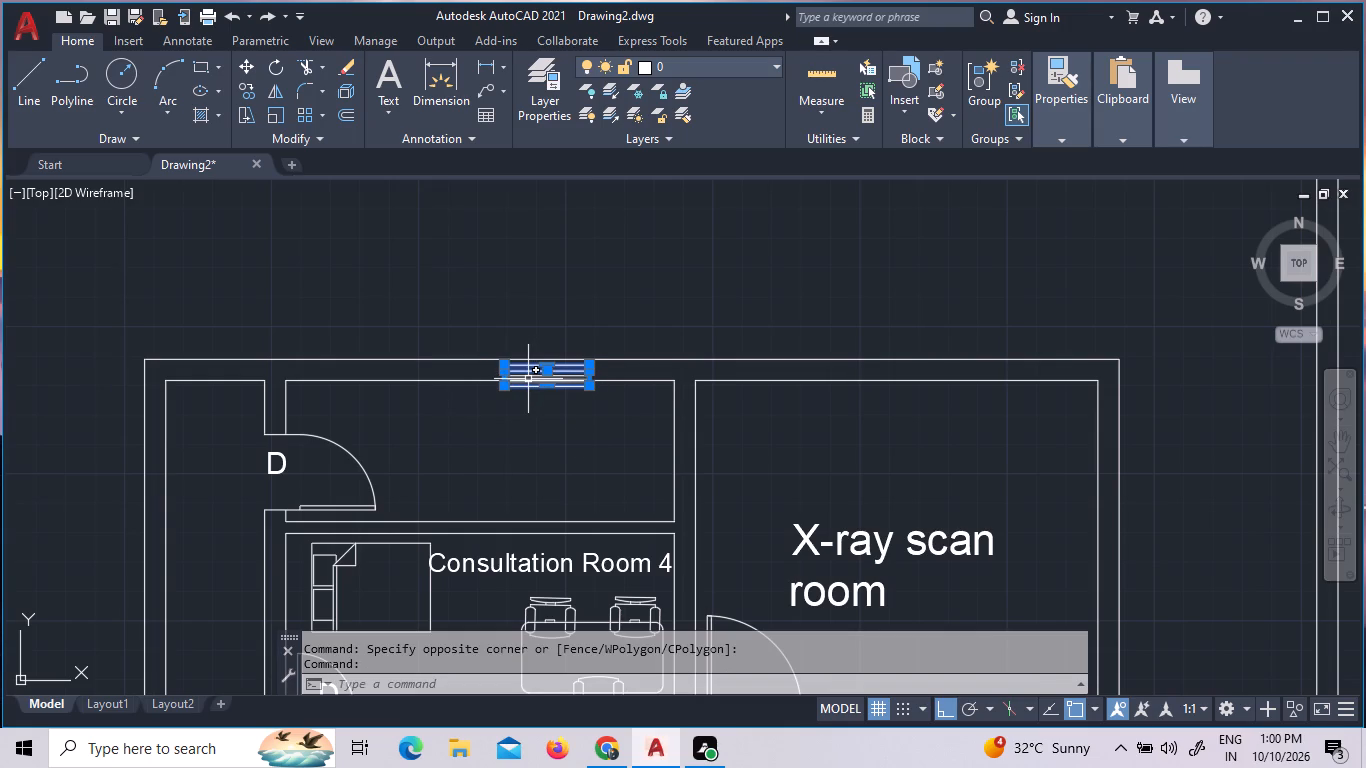
left_click(528, 379)
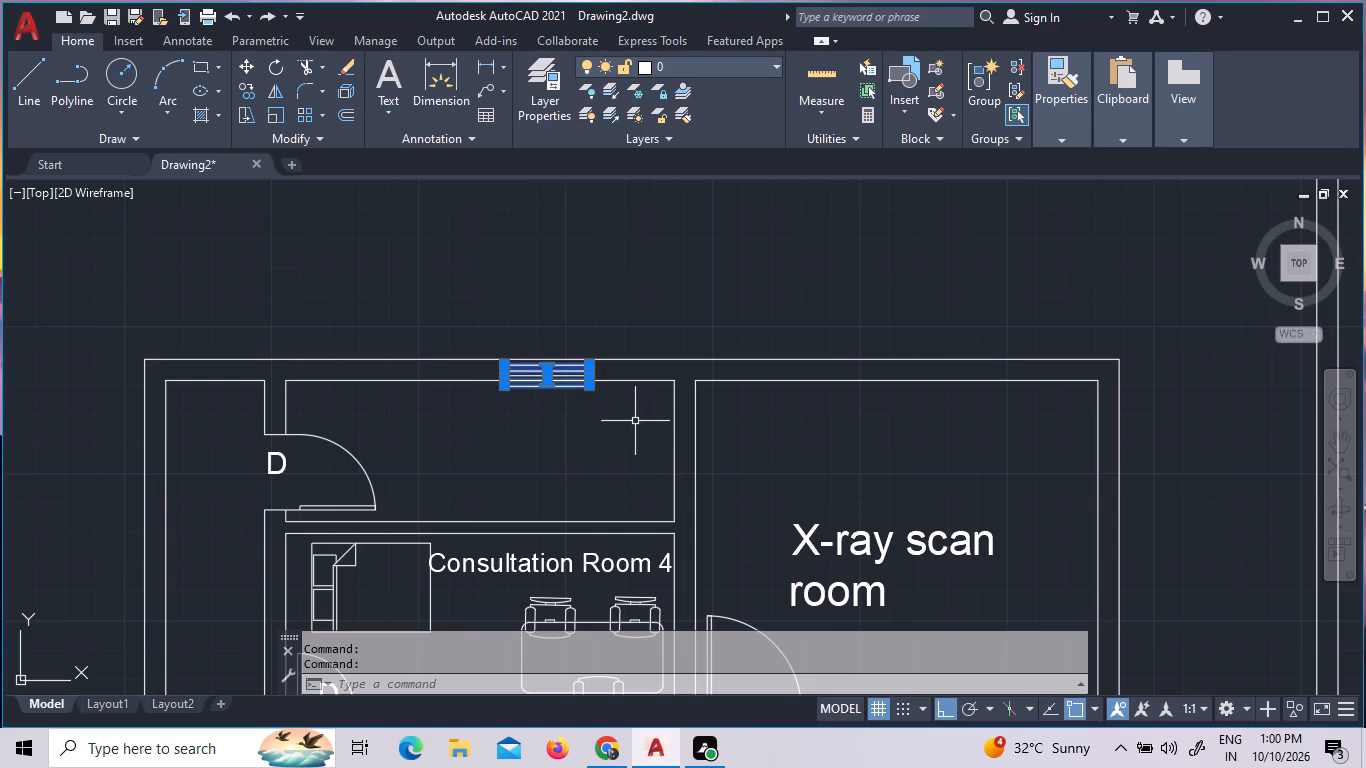
left_click(568, 377)
right_click(578, 425)
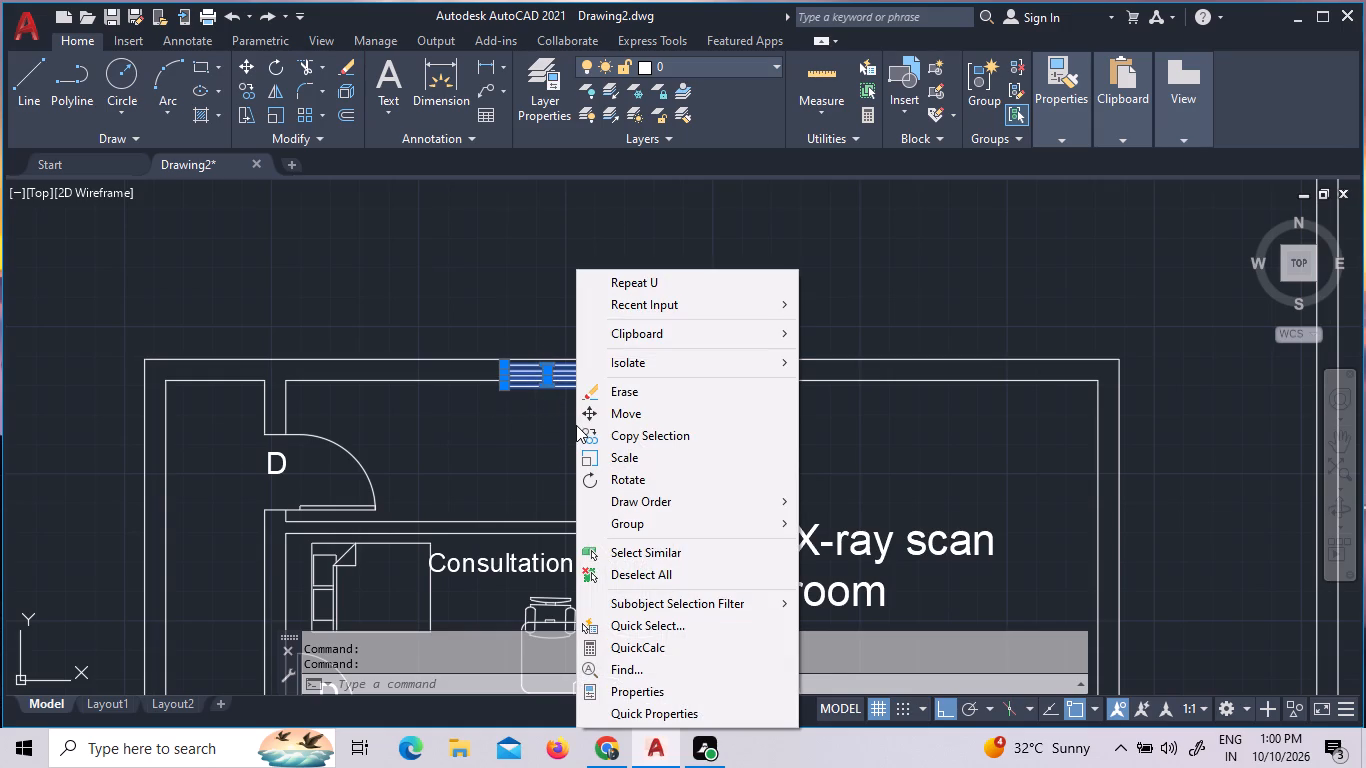
left_click(615, 413)
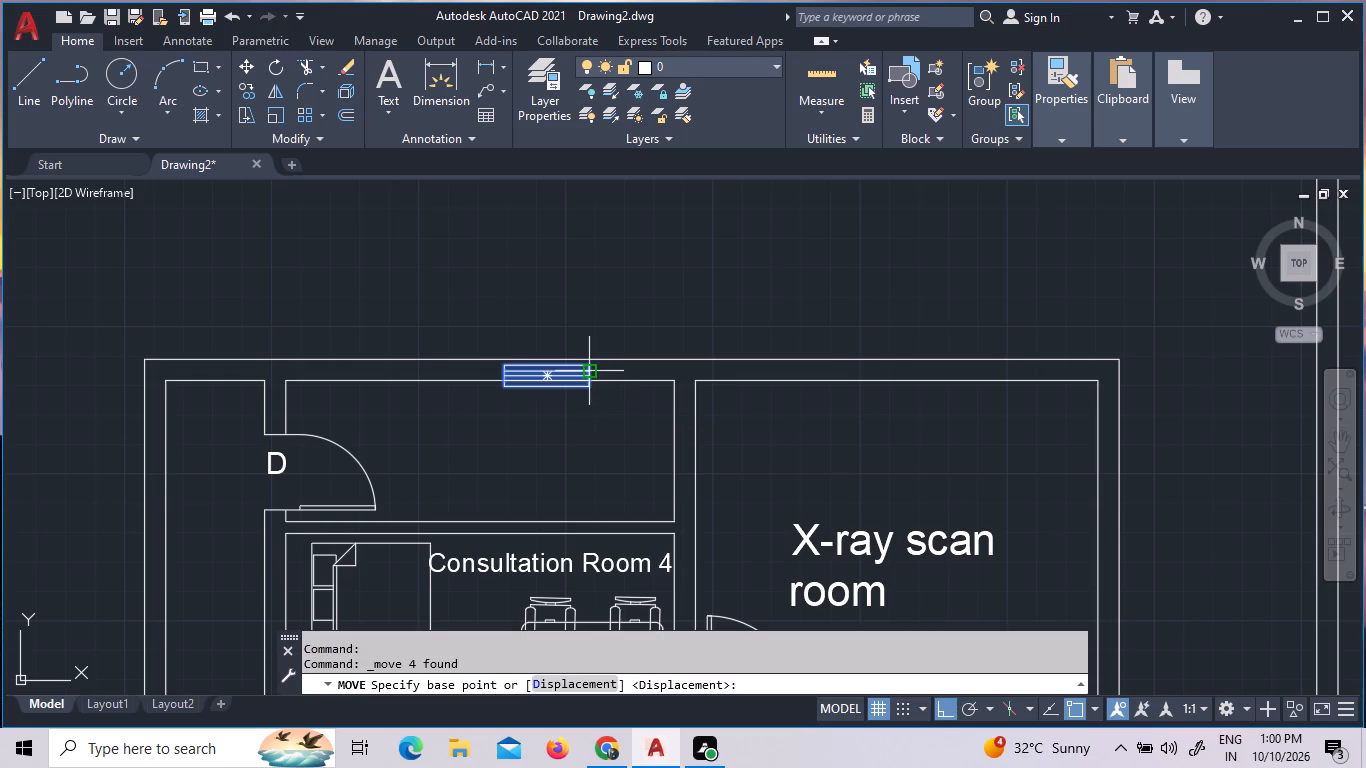
left_click(586, 364)
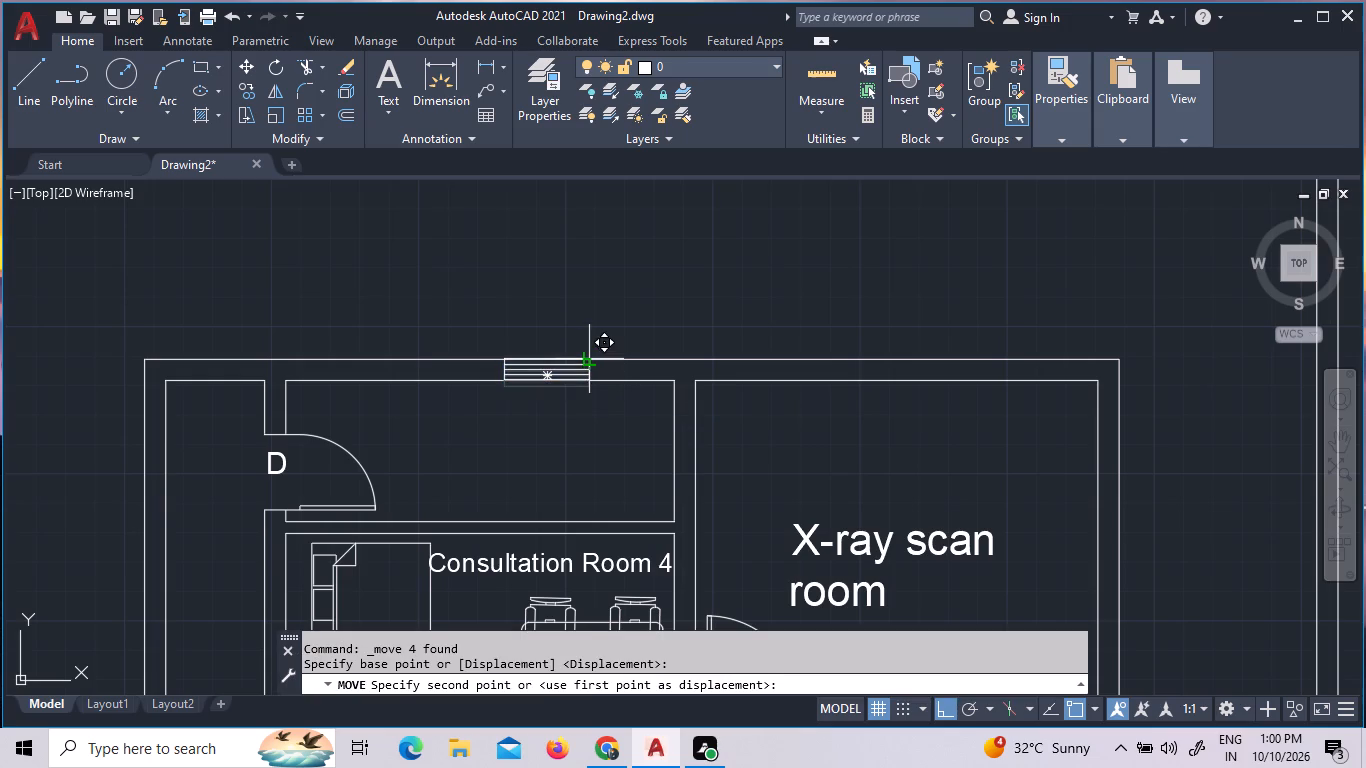
left_click(584, 355)
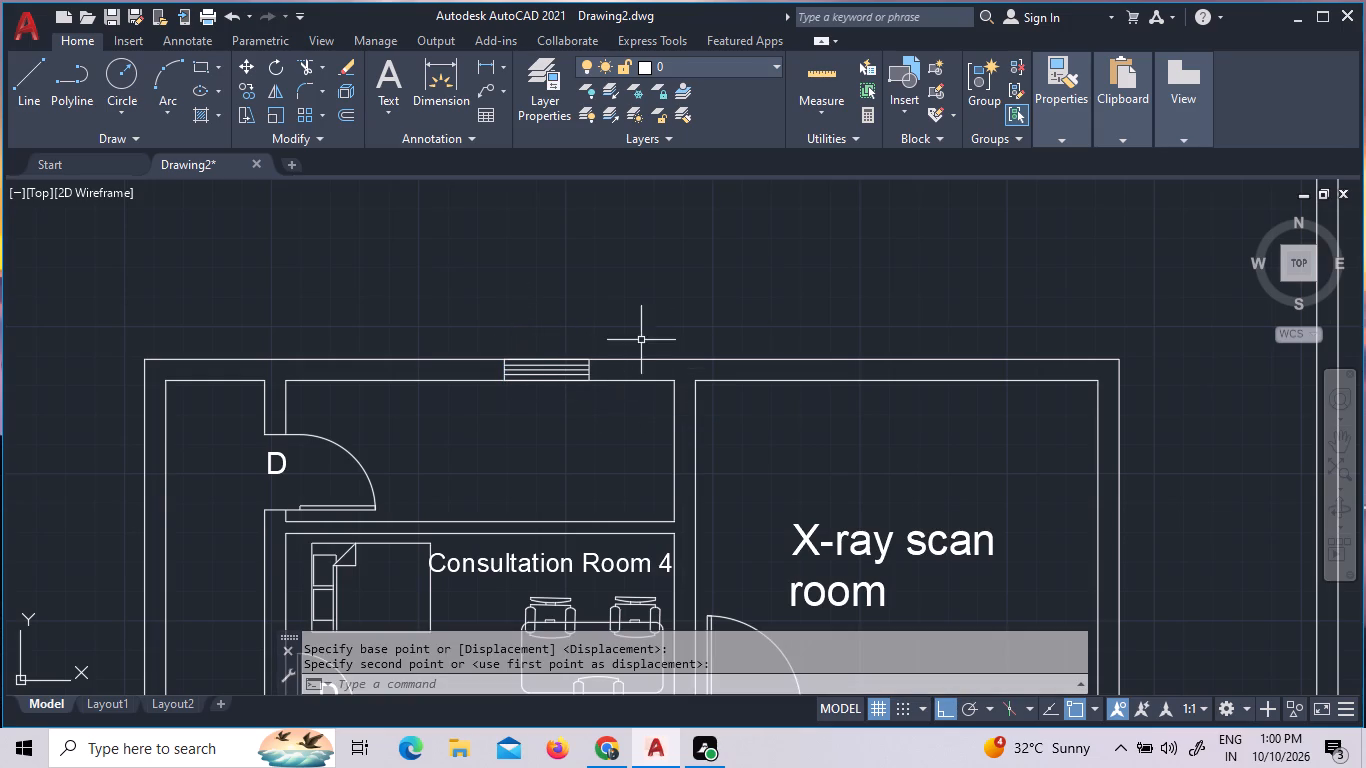
Add a multiline text label "W" with 9" text height just north of the north-wall window.
left_click(378, 95)
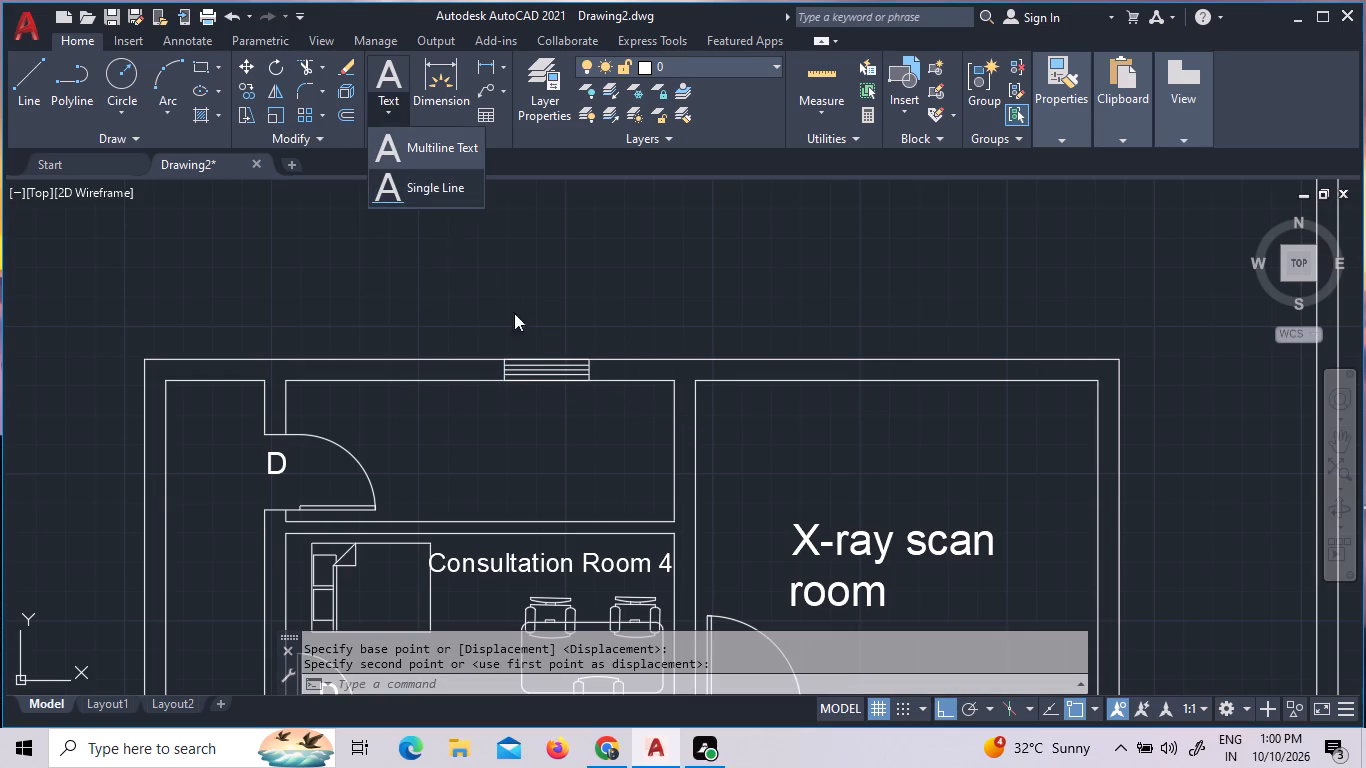
left_click(460, 156)
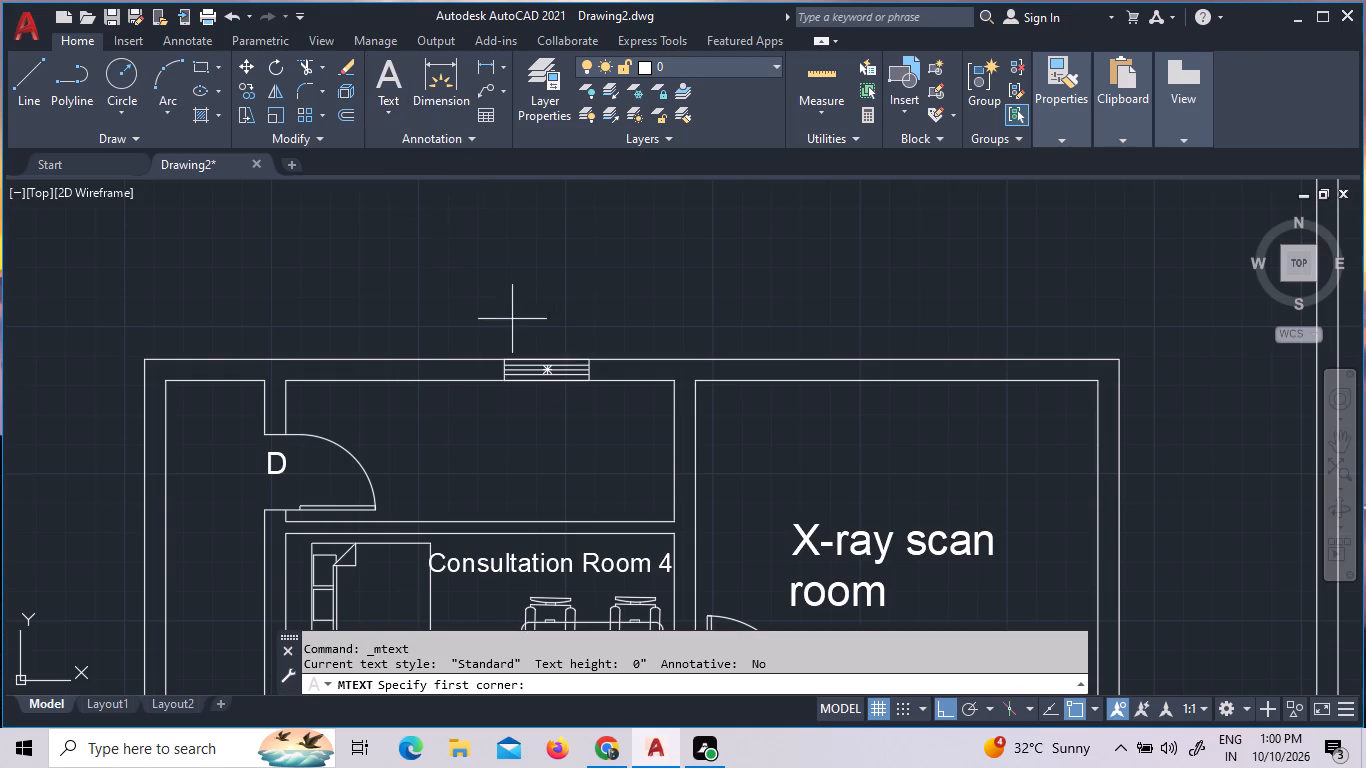
left_click(512, 319)
left_click(586, 337)
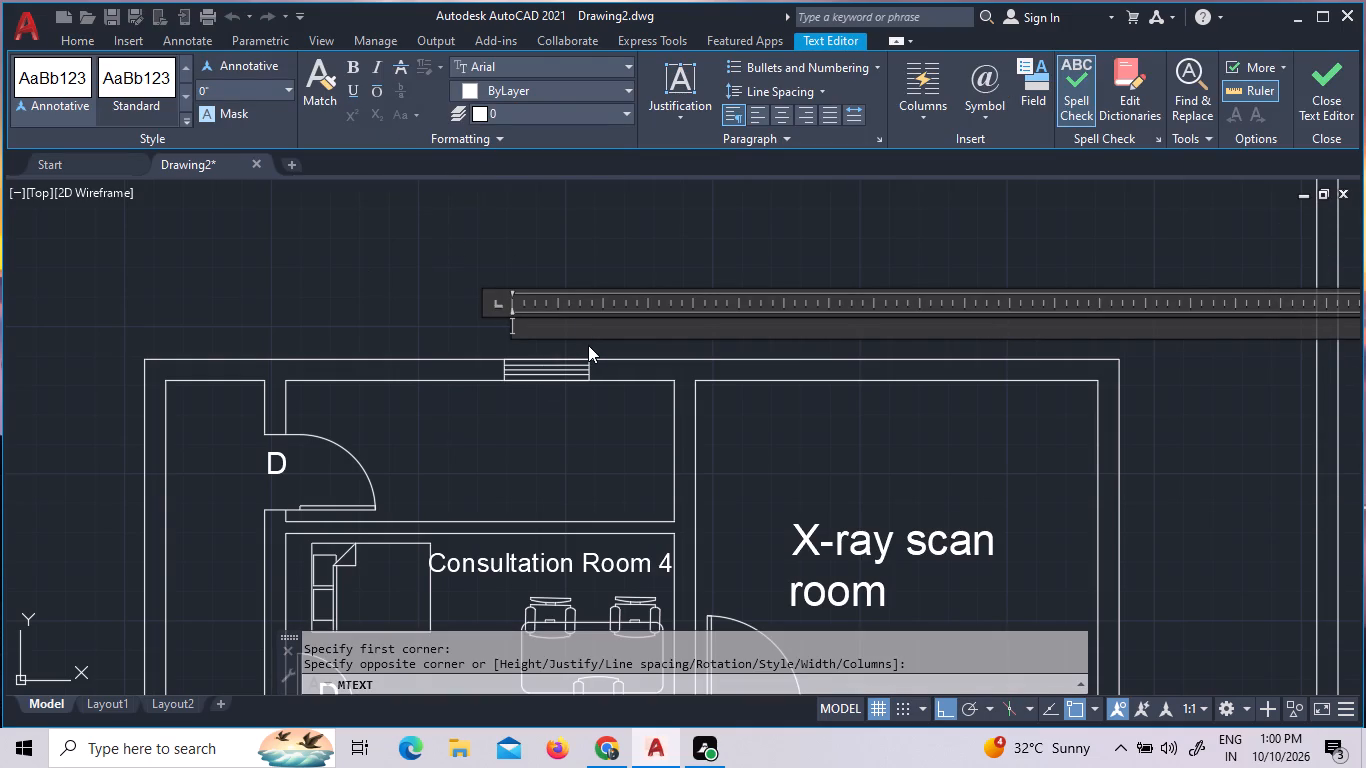
key("w")
left_click_drag(575, 331, 508, 337)
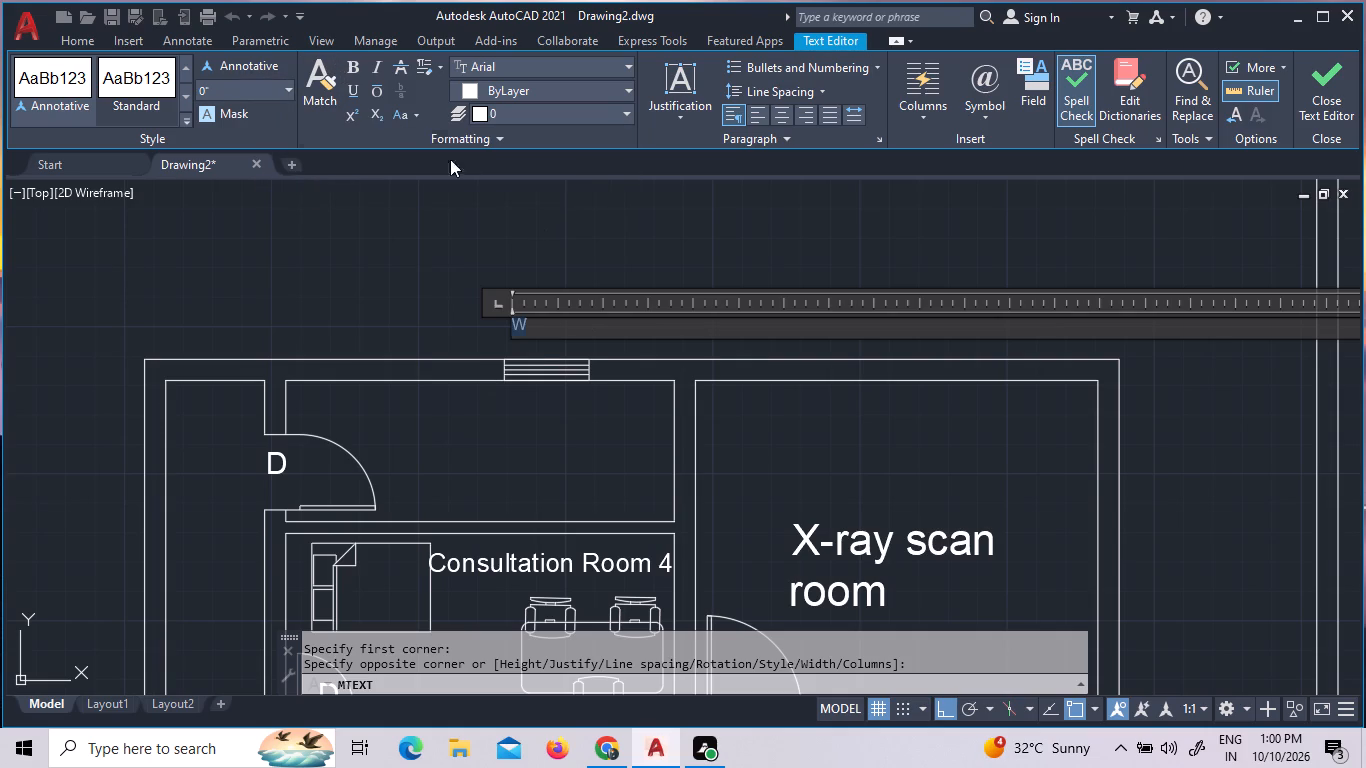
left_click(287, 82)
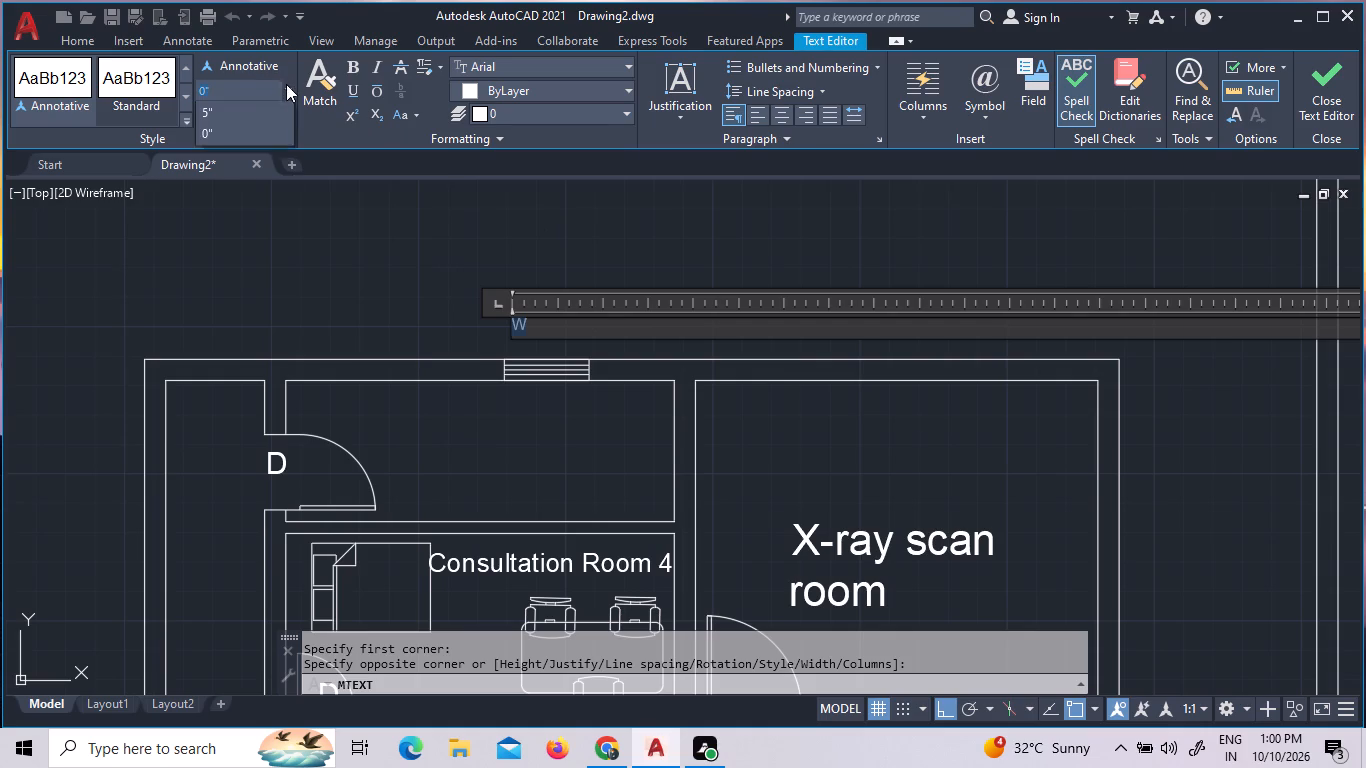
left_click(229, 139)
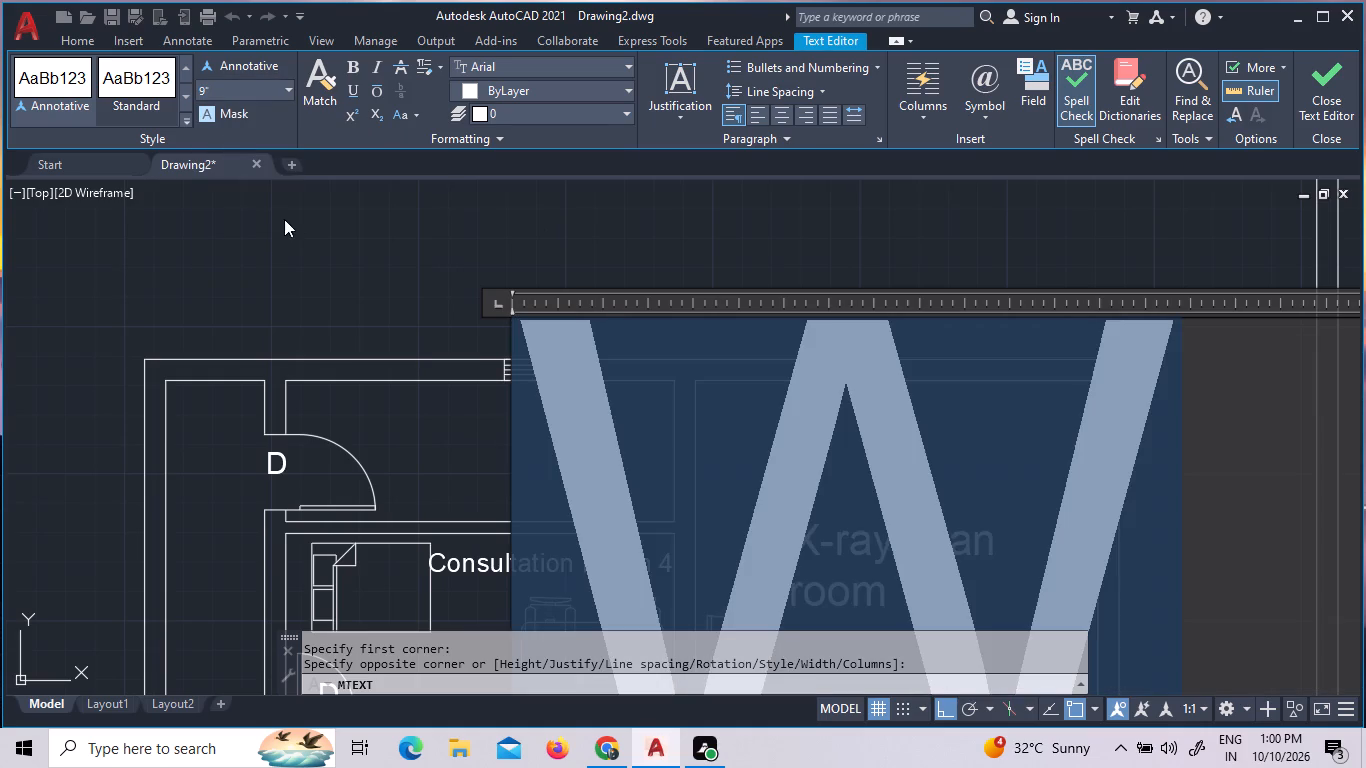
left_click(355, 254)
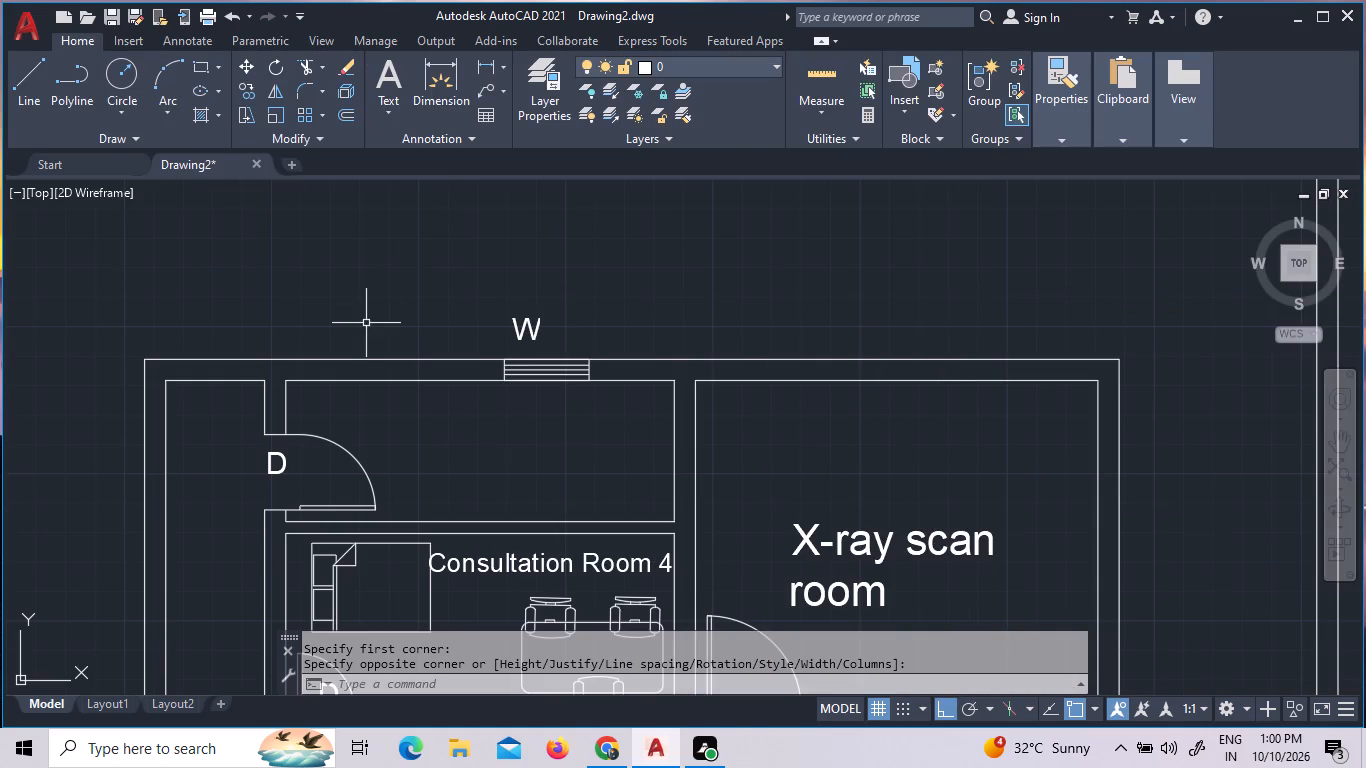
Move the "W" label south, closer to the north-wall window.
left_click(547, 330)
left_click(458, 312)
right_click(458, 312)
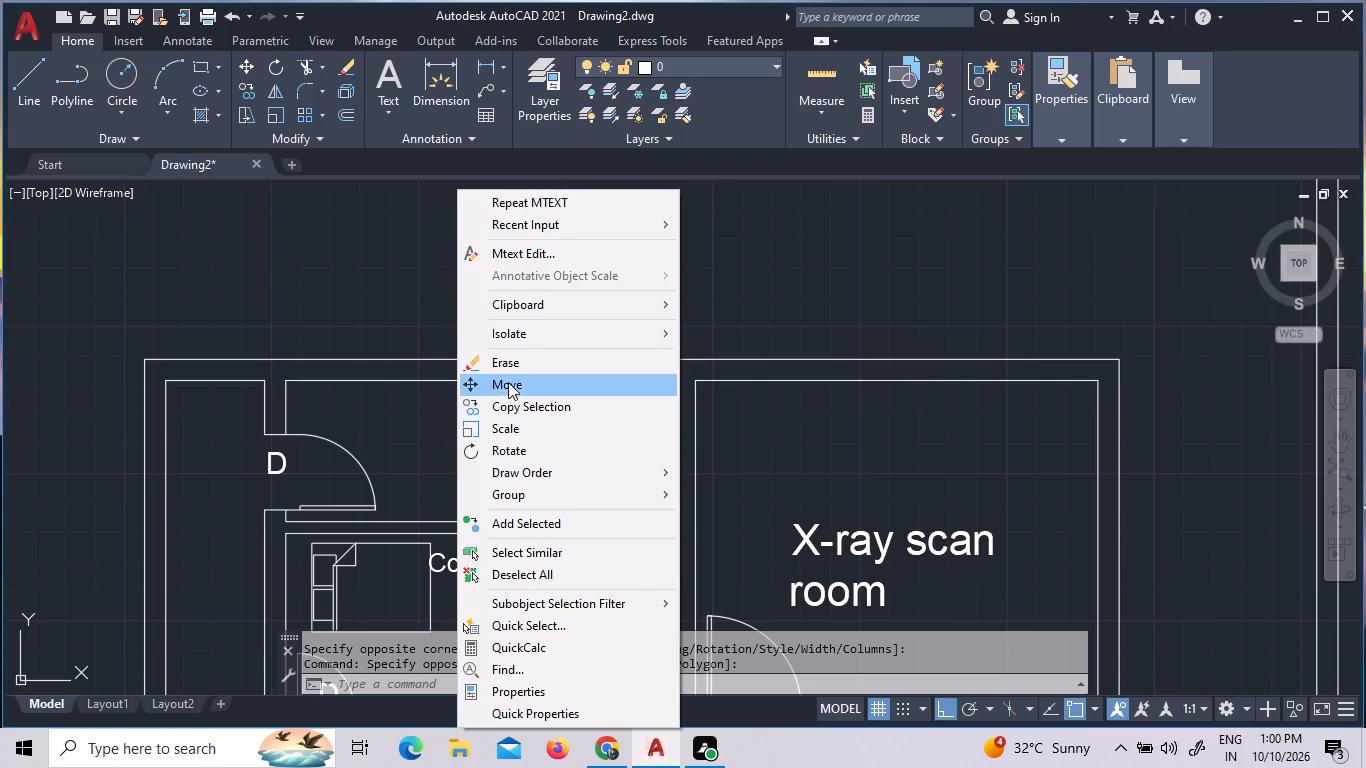
left_click(511, 387)
left_click(531, 315)
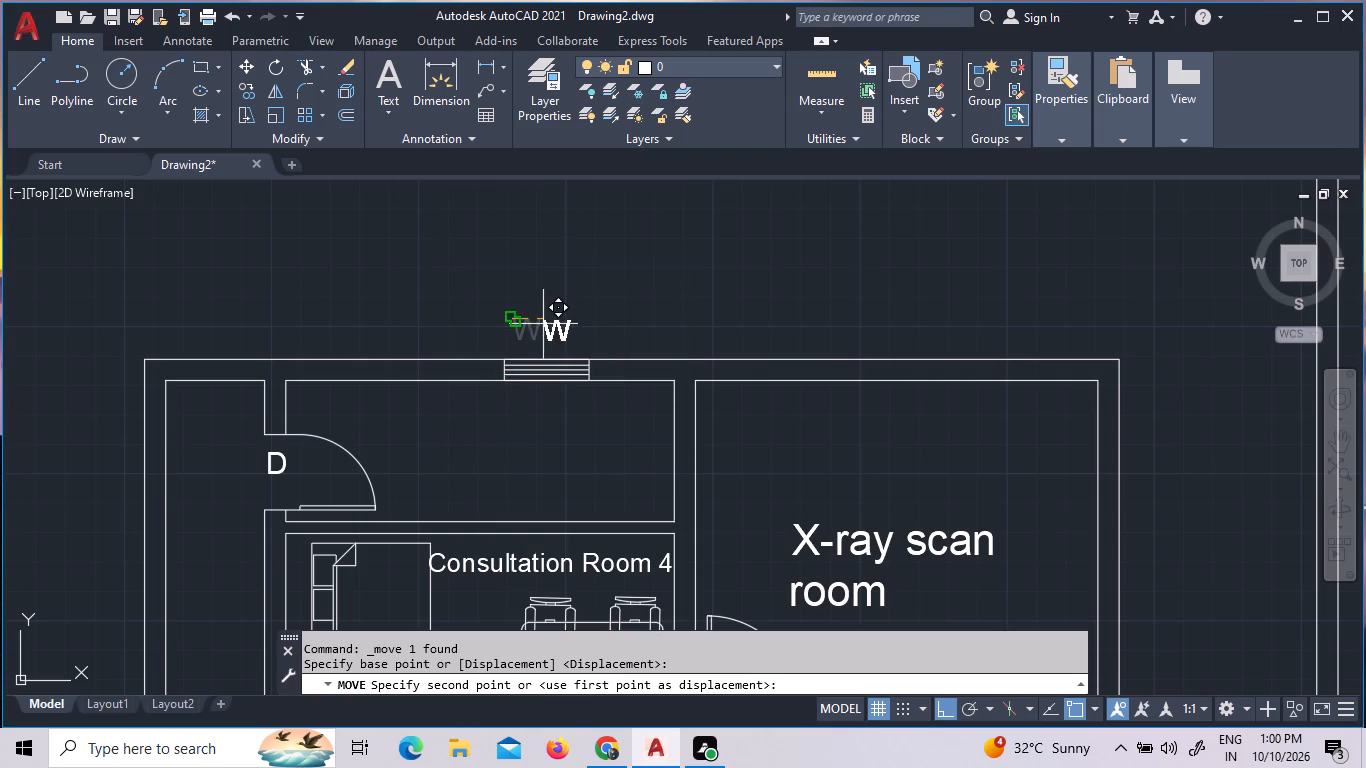
left_click(545, 337)
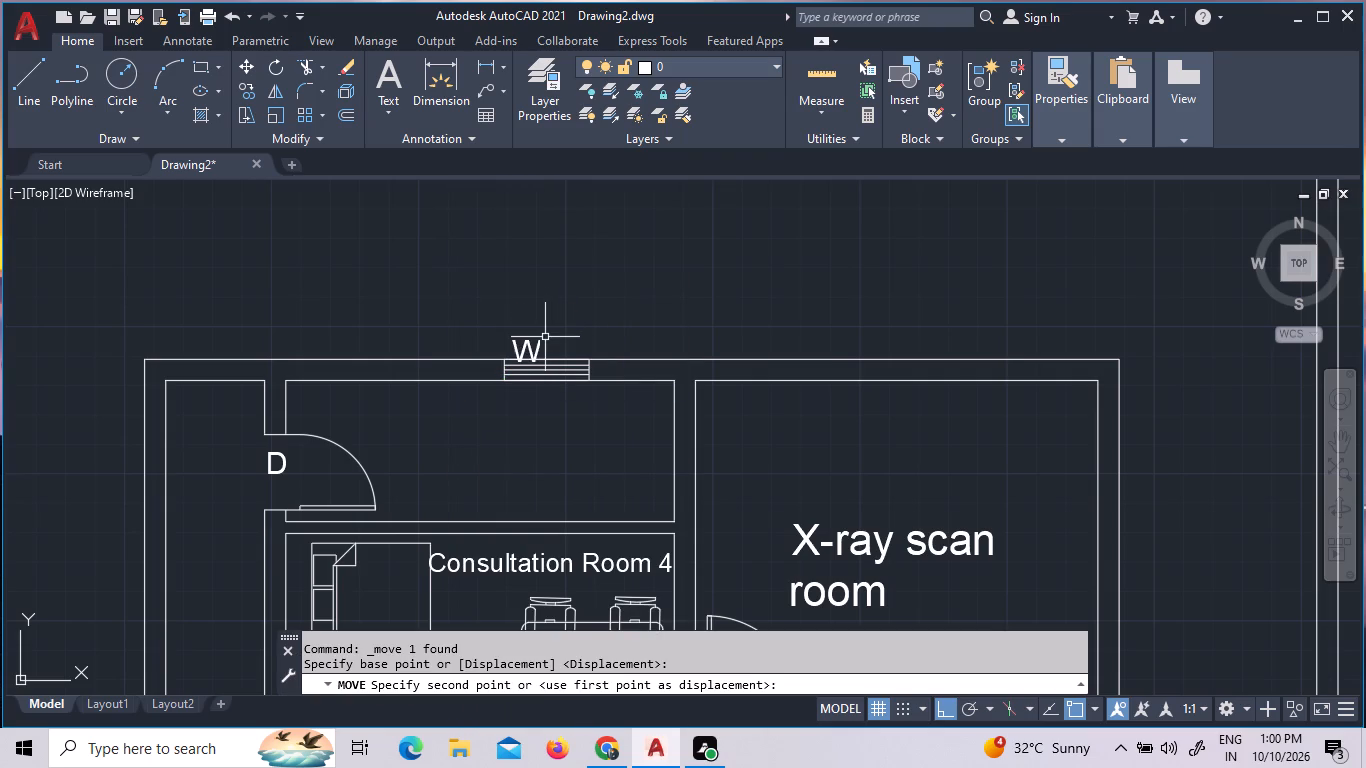
Move the "W" label slightly north so it sits clear of the north wall's outer line.
left_click(537, 350)
right_click(525, 335)
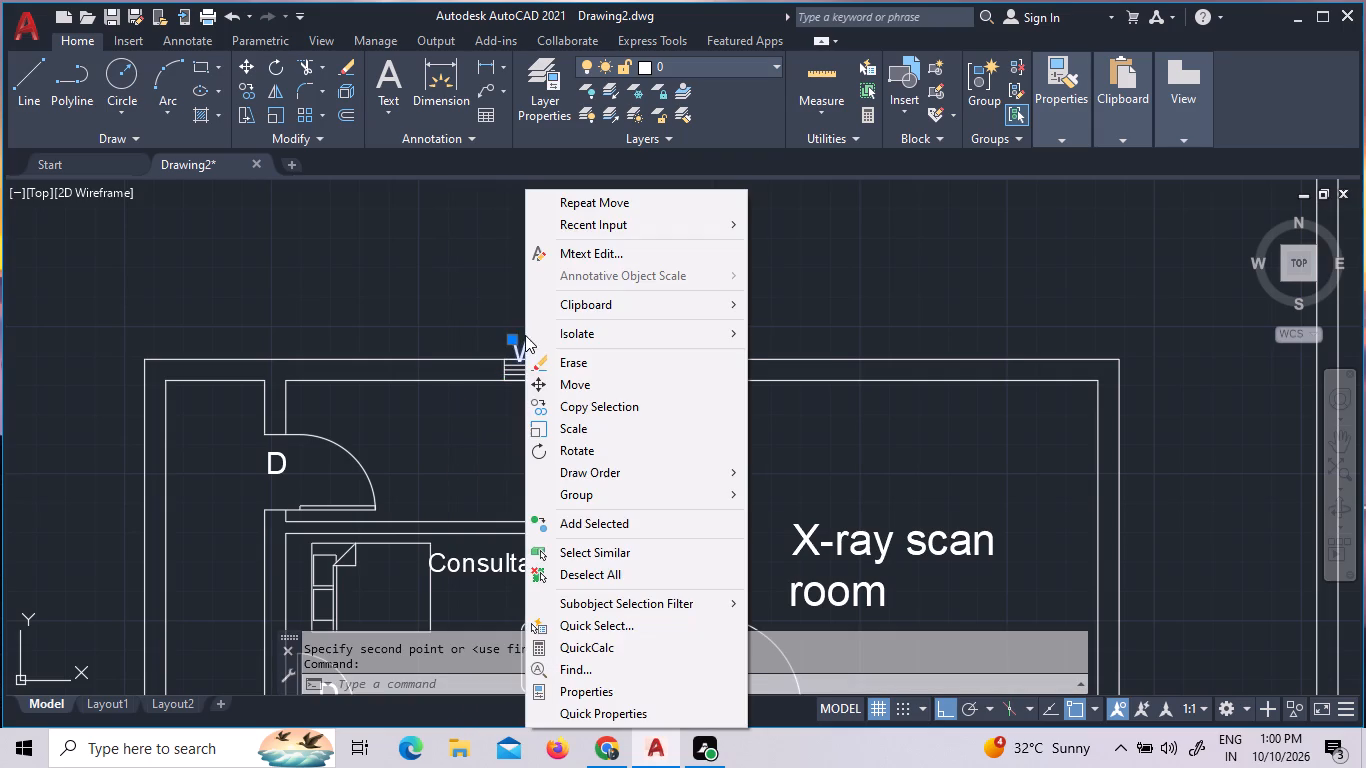
left_click(546, 385)
left_click(543, 374)
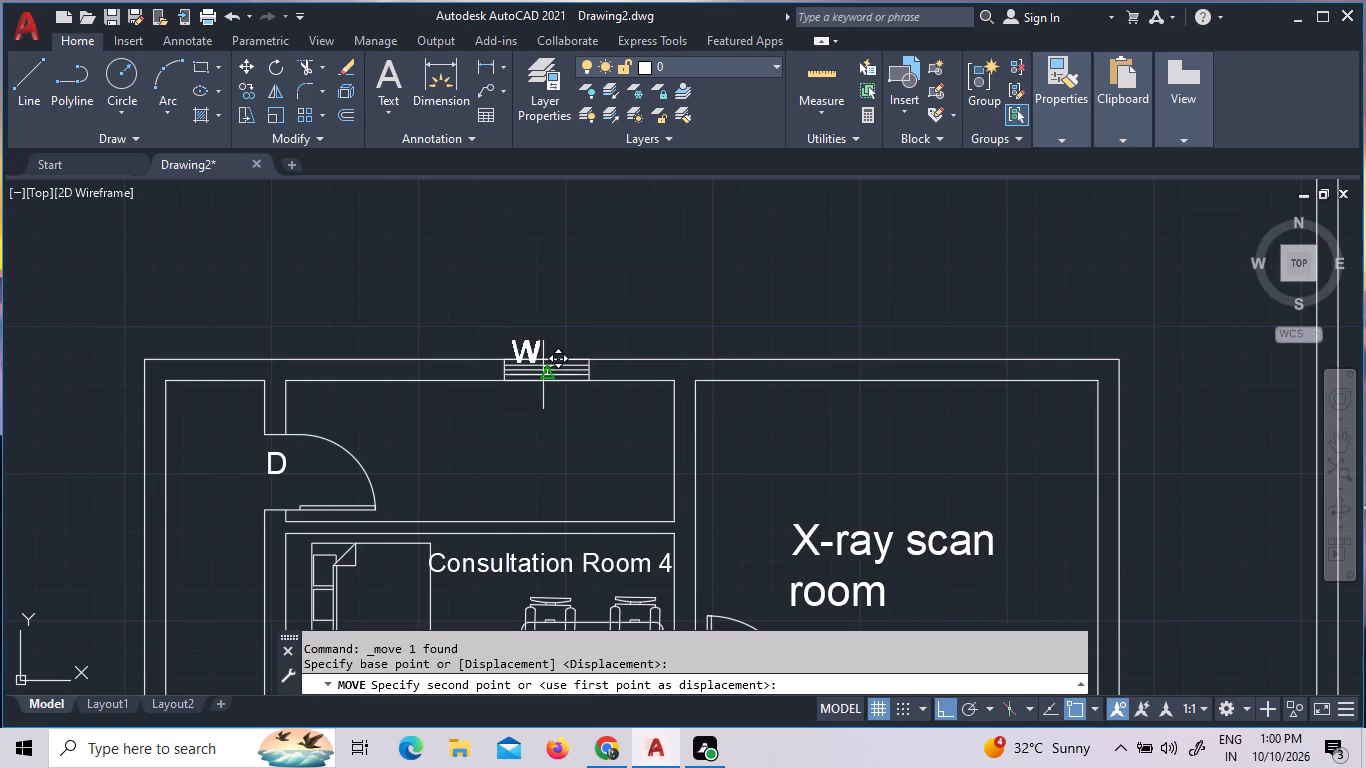
left_click(555, 353)
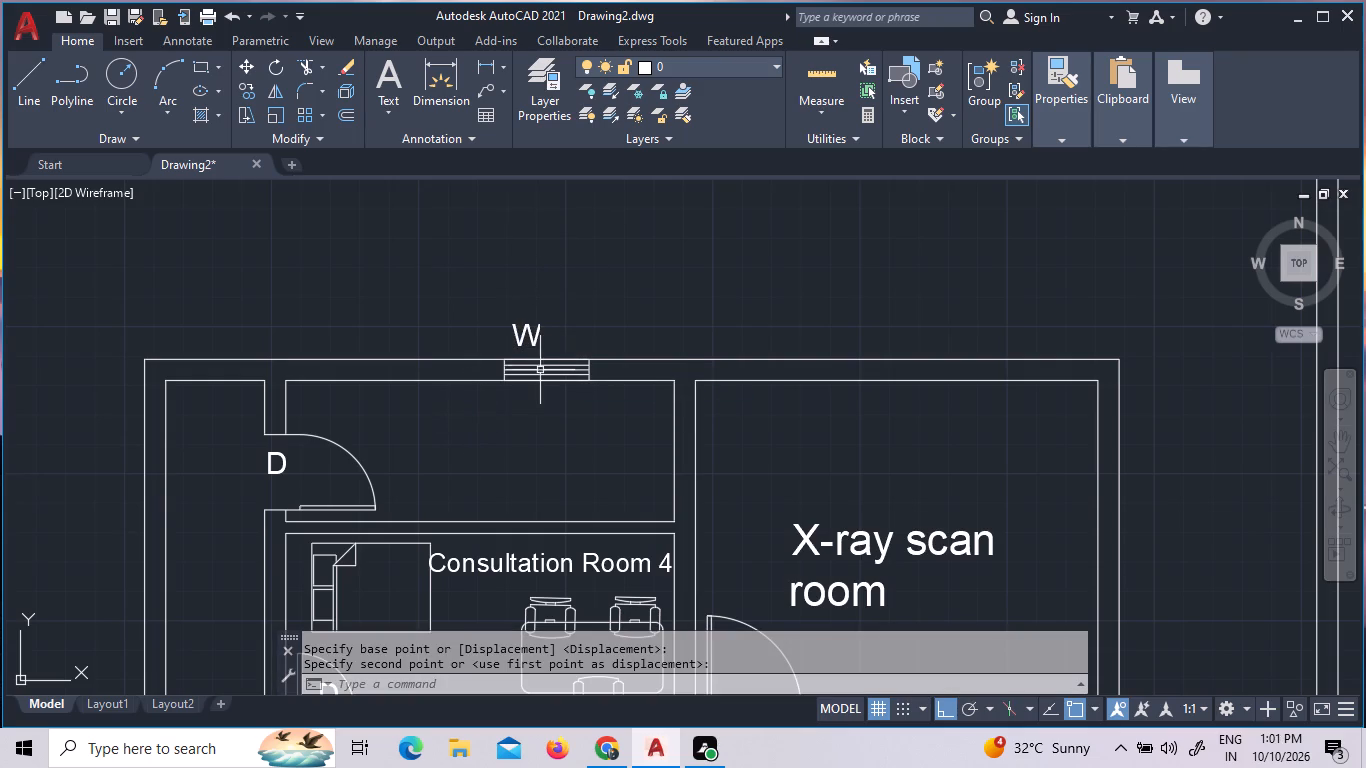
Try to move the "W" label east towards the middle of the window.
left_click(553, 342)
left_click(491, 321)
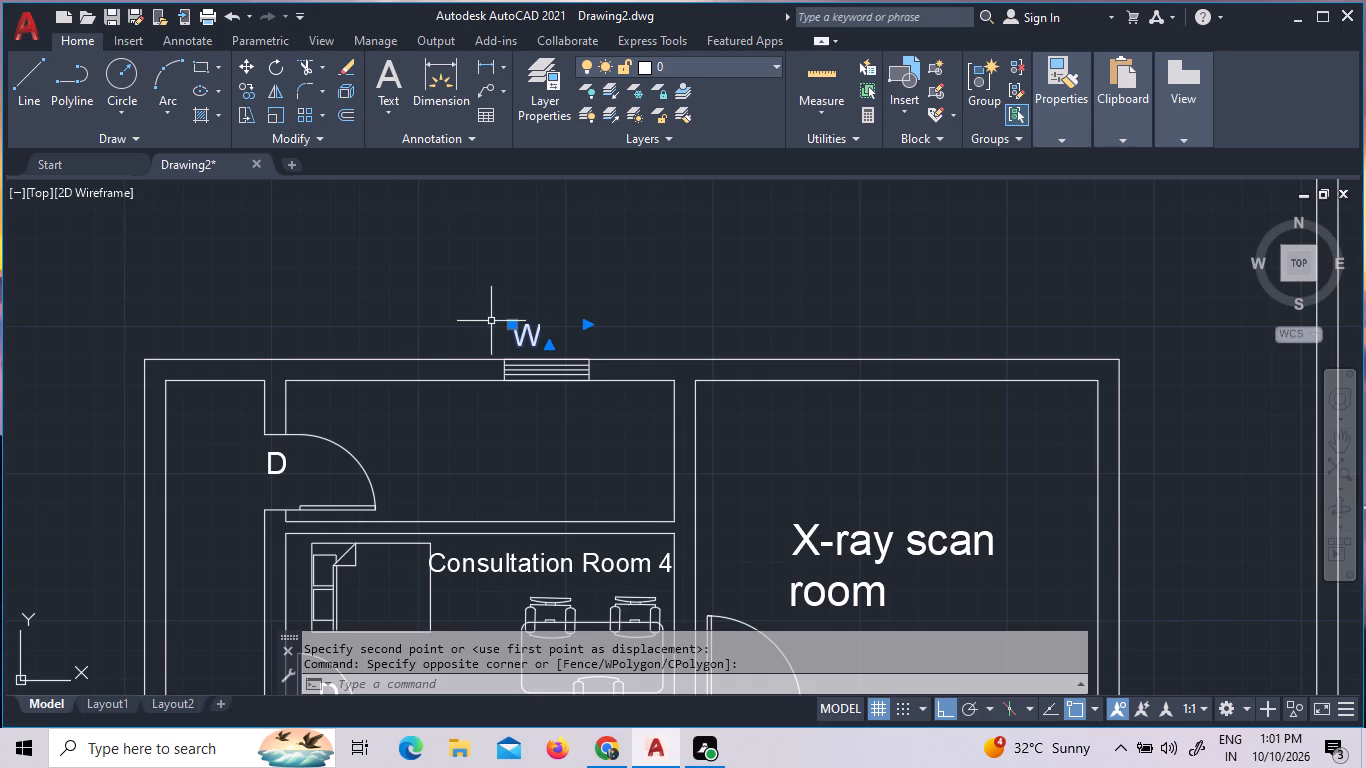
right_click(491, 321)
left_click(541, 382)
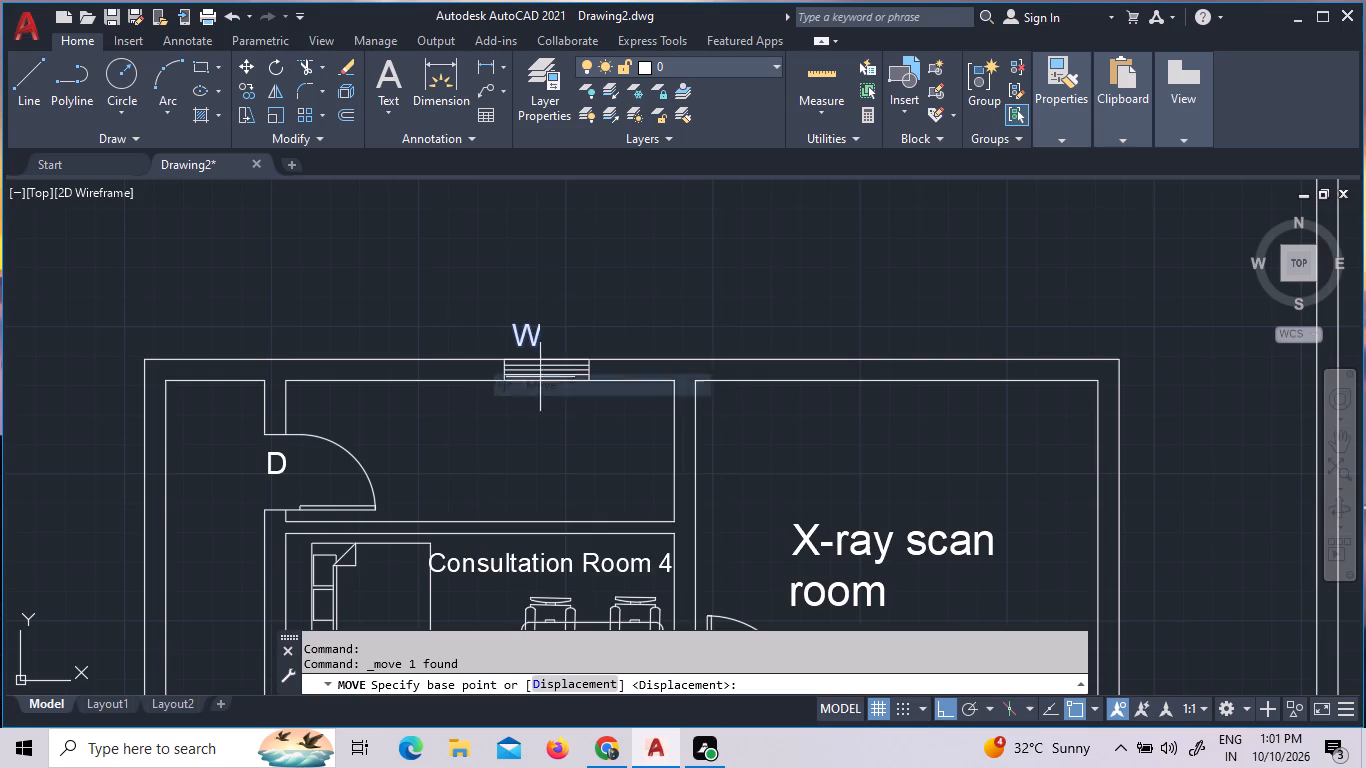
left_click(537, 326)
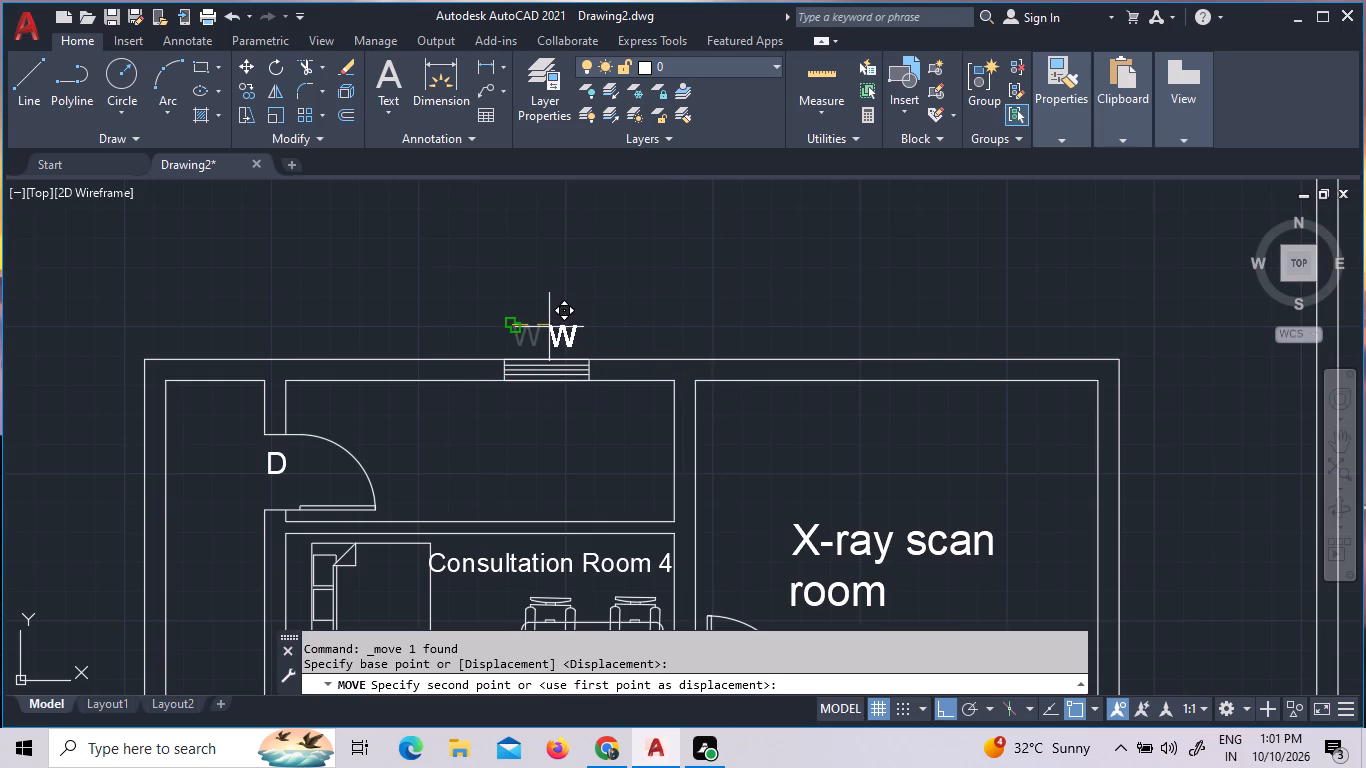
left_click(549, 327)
Turn off object snap and move the "W" label about 10" east so it is centred over the window.
left_click(554, 329)
left_click(473, 330)
left_click(465, 326)
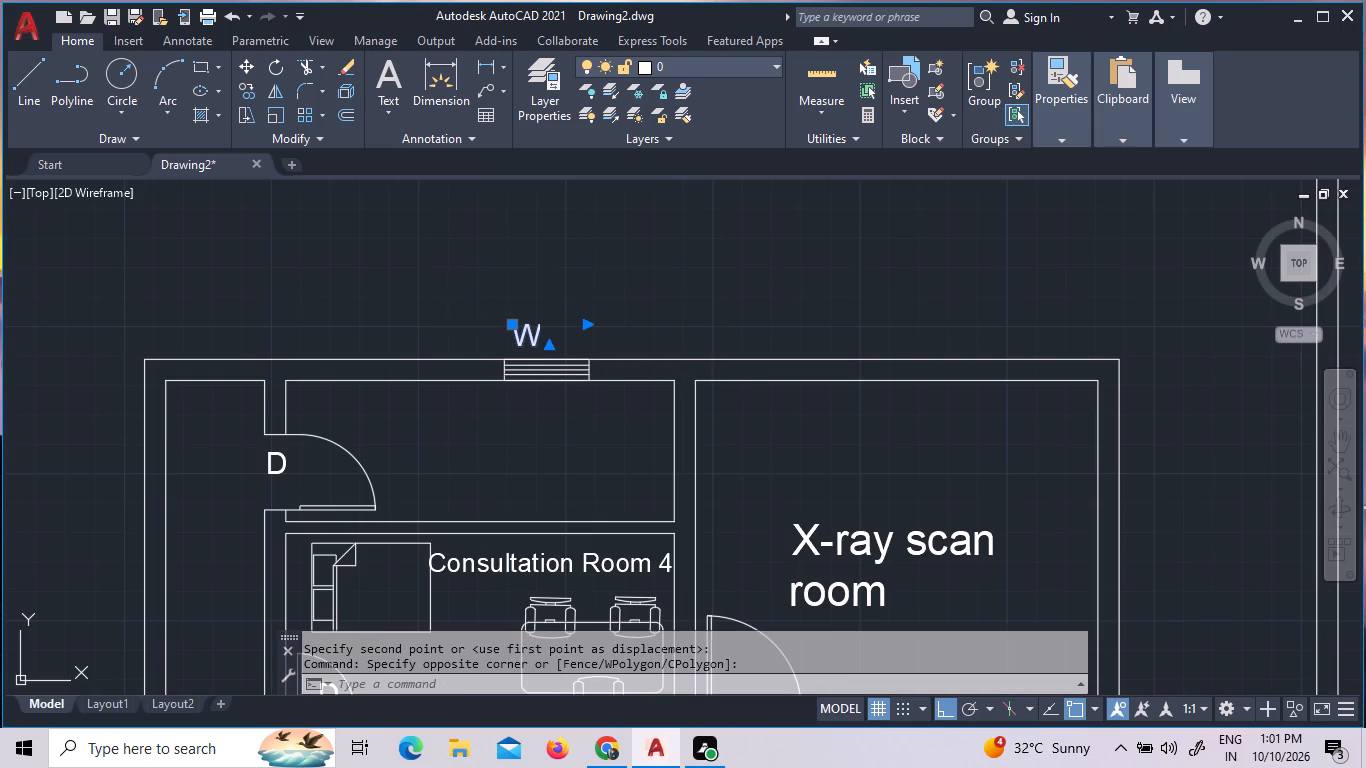
left_click(666, 279)
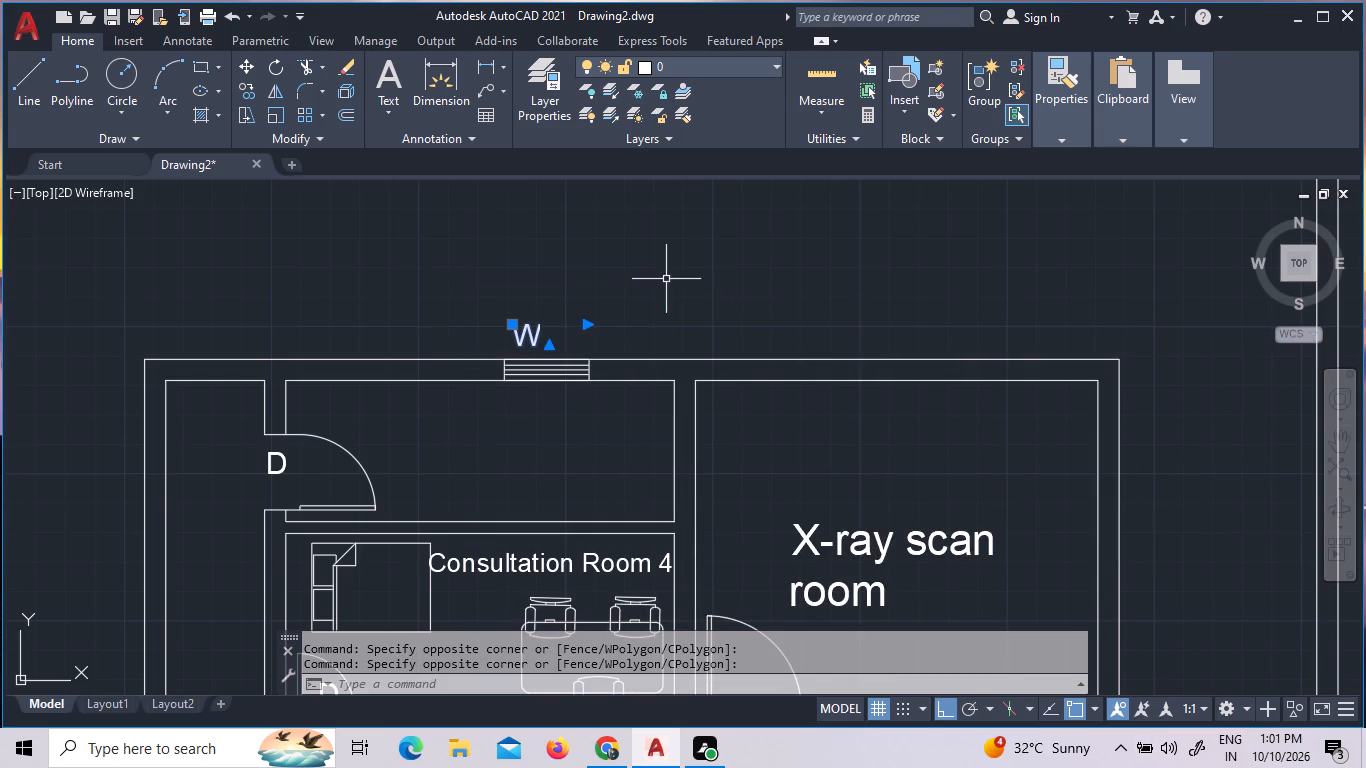
left_click(1069, 706)
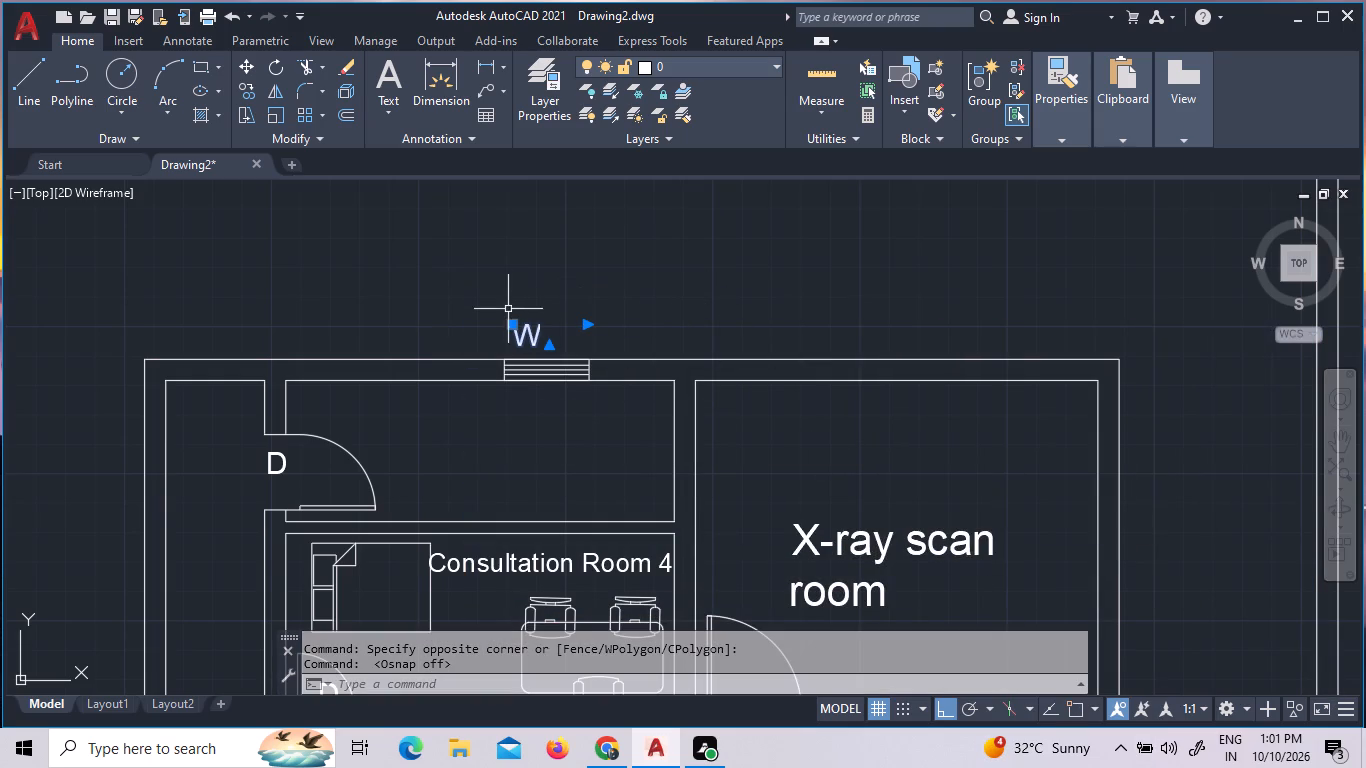
right_click(525, 326)
double_click(596, 383)
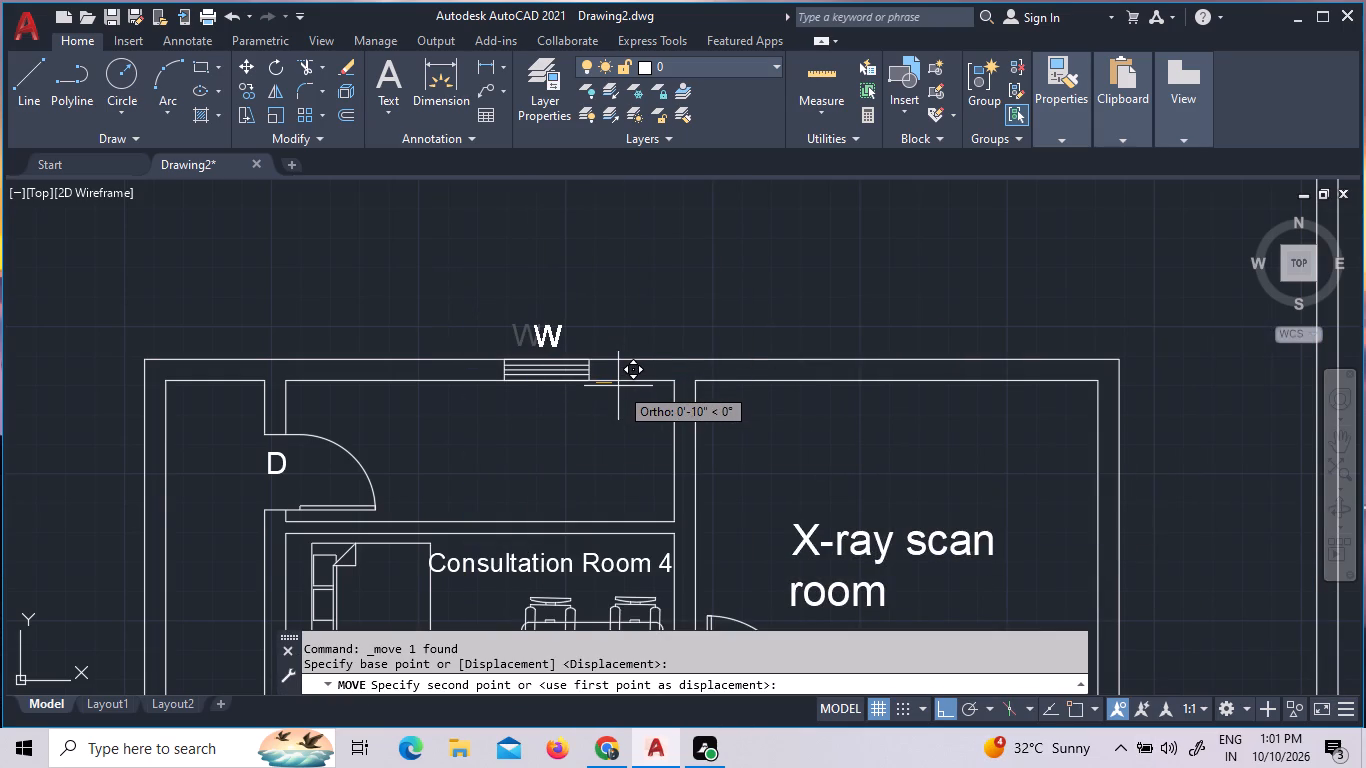
left_click(617, 386)
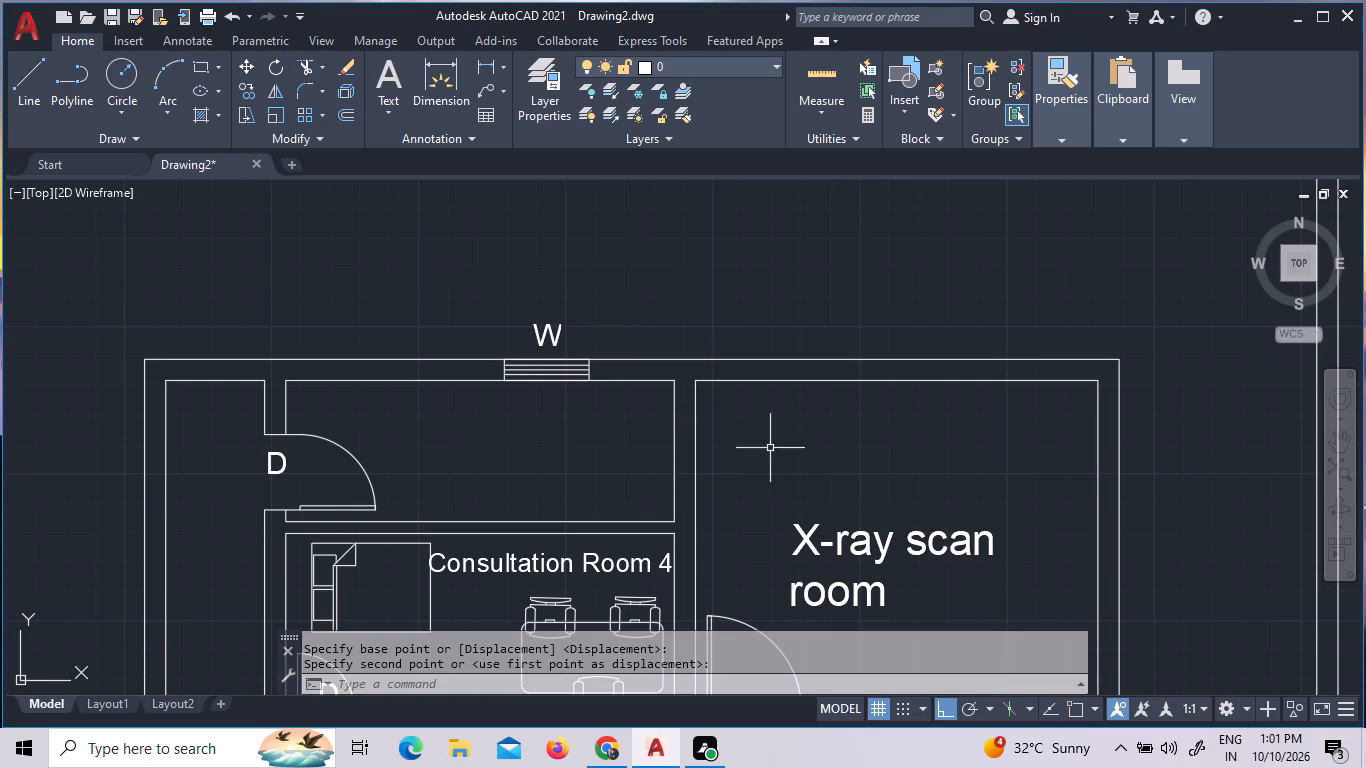
Copy the washbasin from the Ultra Sound Scan room into the northeast corner of the room north of Consultation Room 4, with Ortho off.
middle_click_drag(769, 453, 794, 116)
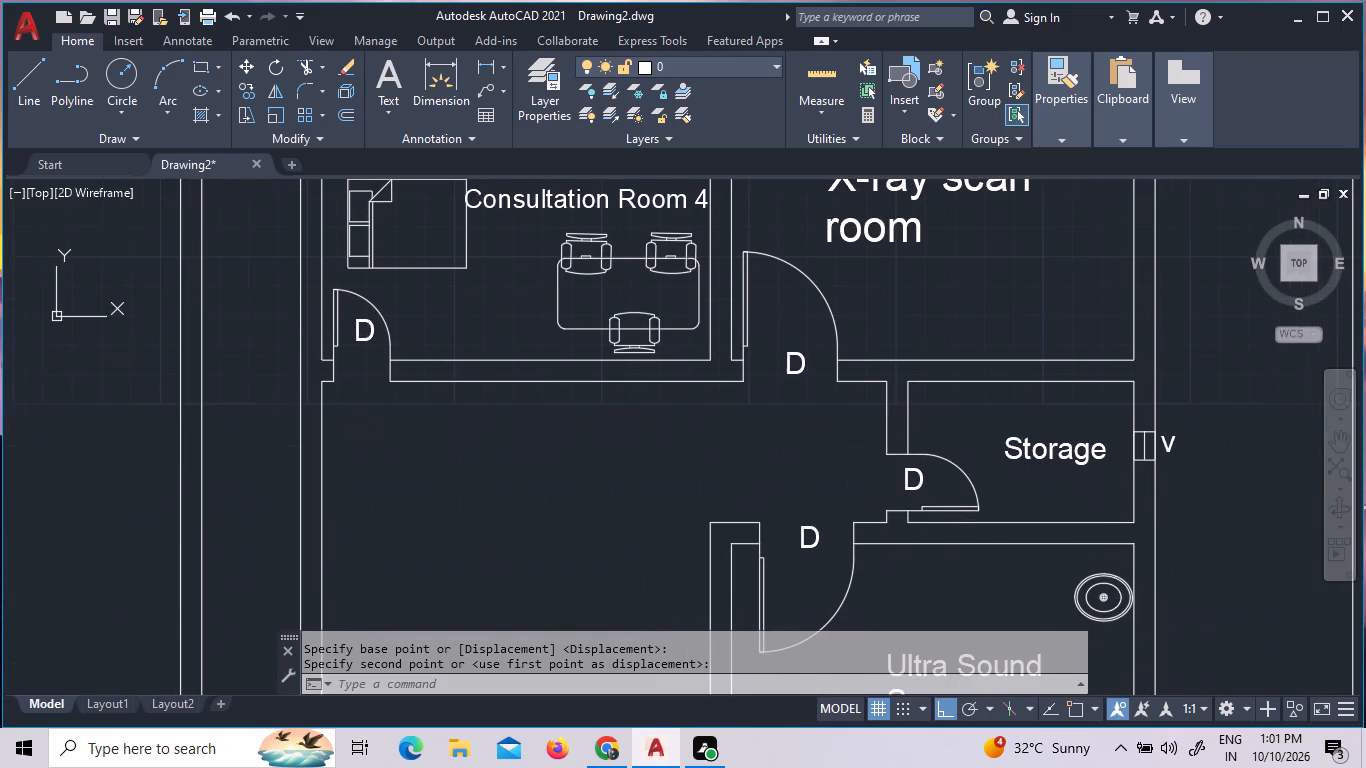
middle_click_drag(794, 116, 798, 60)
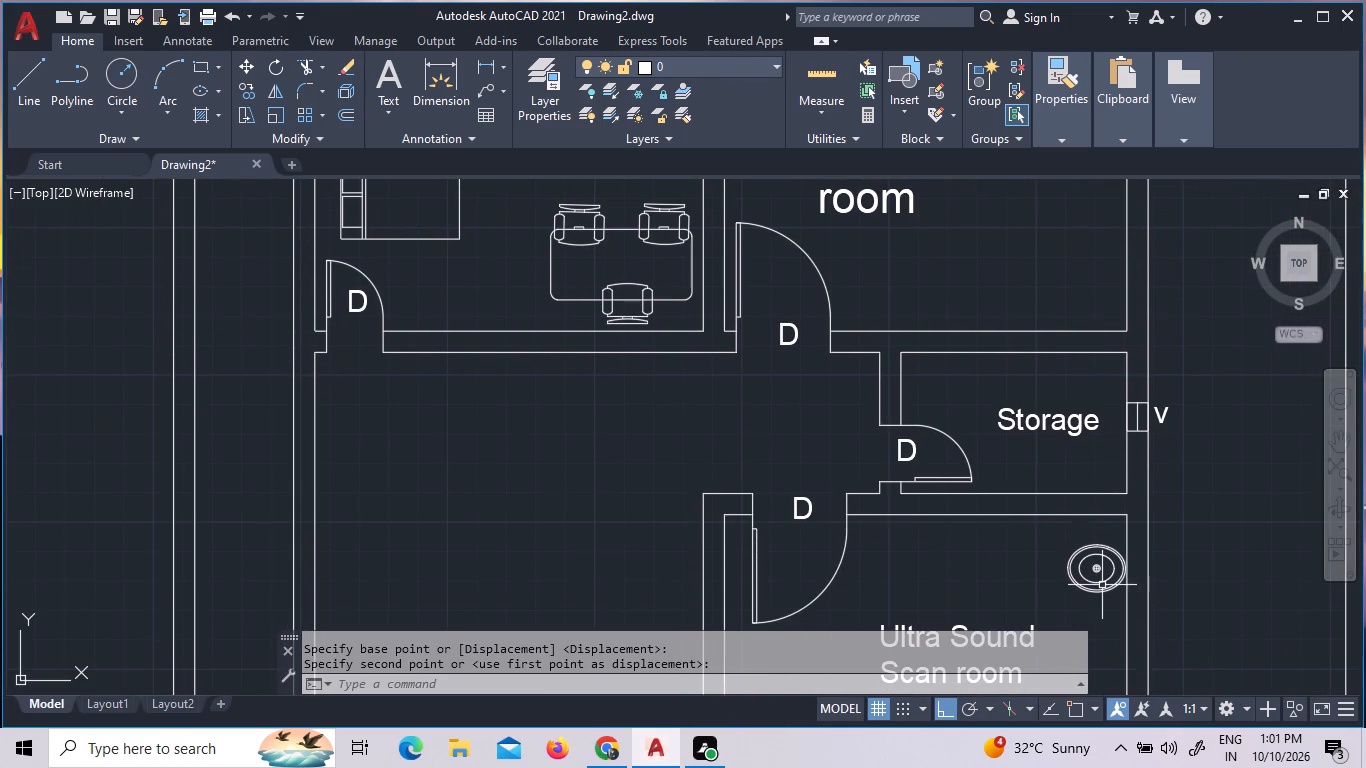
left_click(1106, 597)
left_click(1088, 534)
right_click(1088, 534)
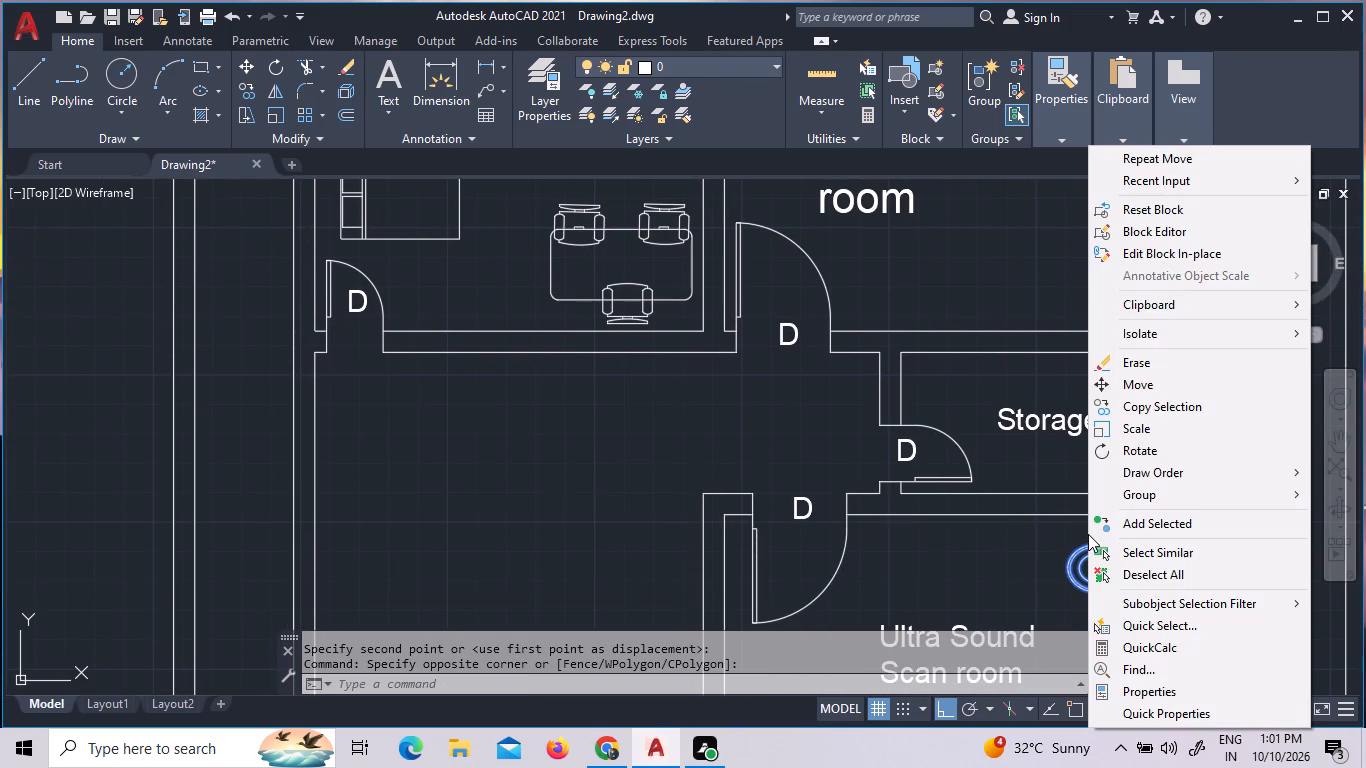
left_click(1142, 399)
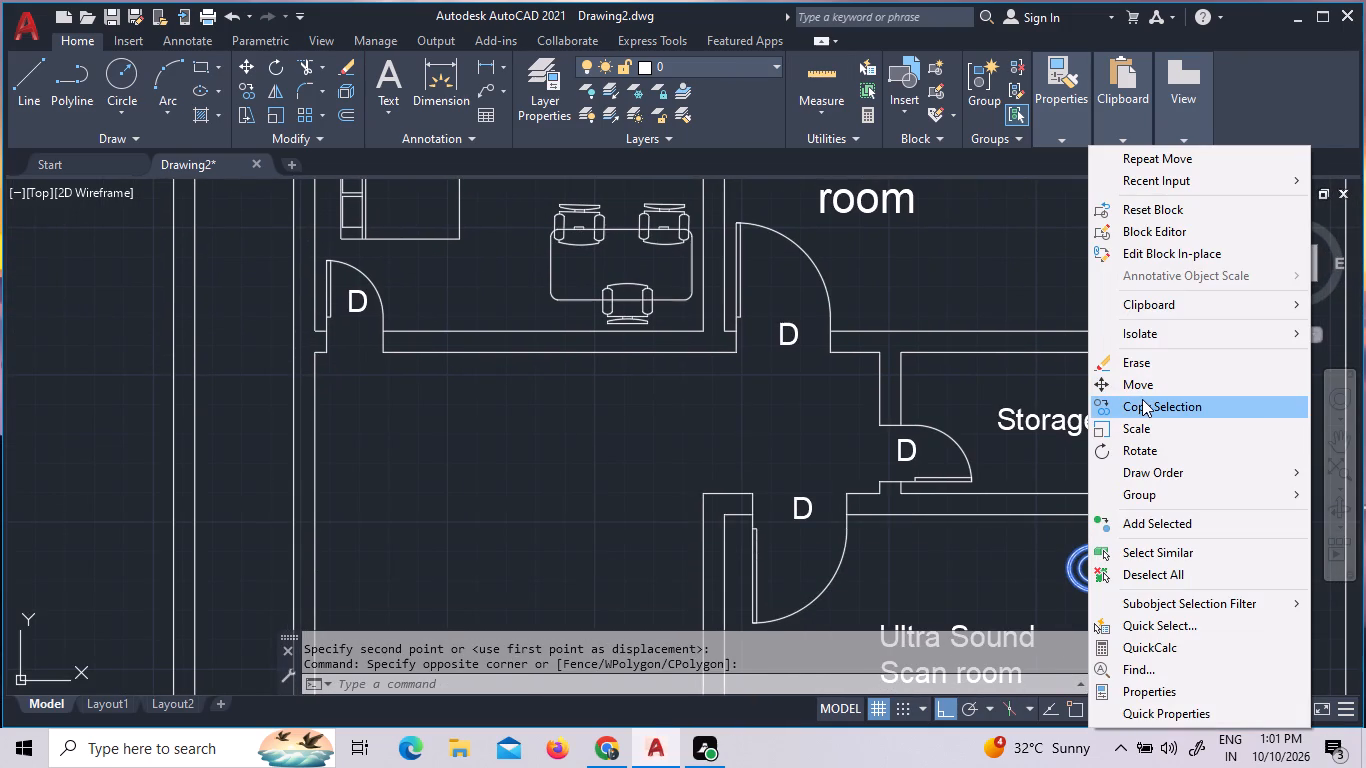
left_click(1093, 573)
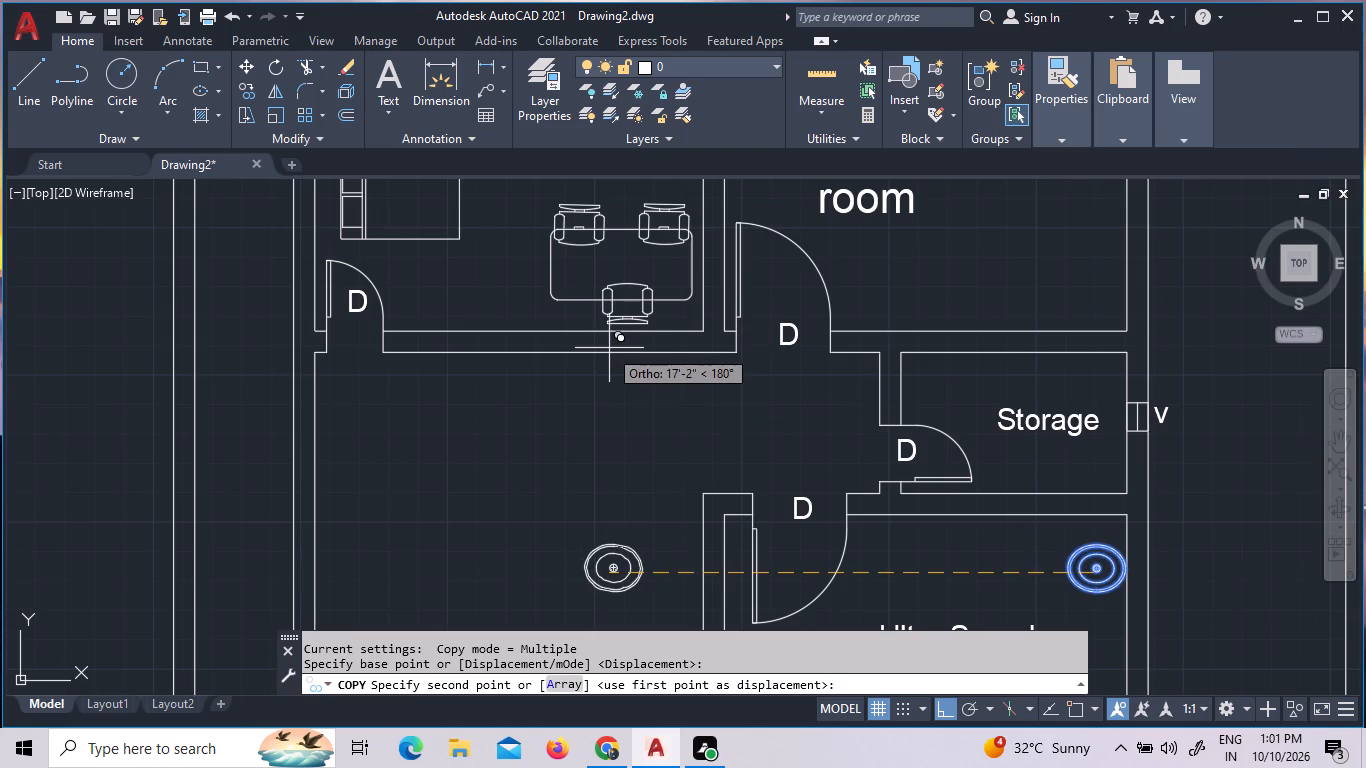
key("F8")
middle_click_drag(665, 332, 668, 402)
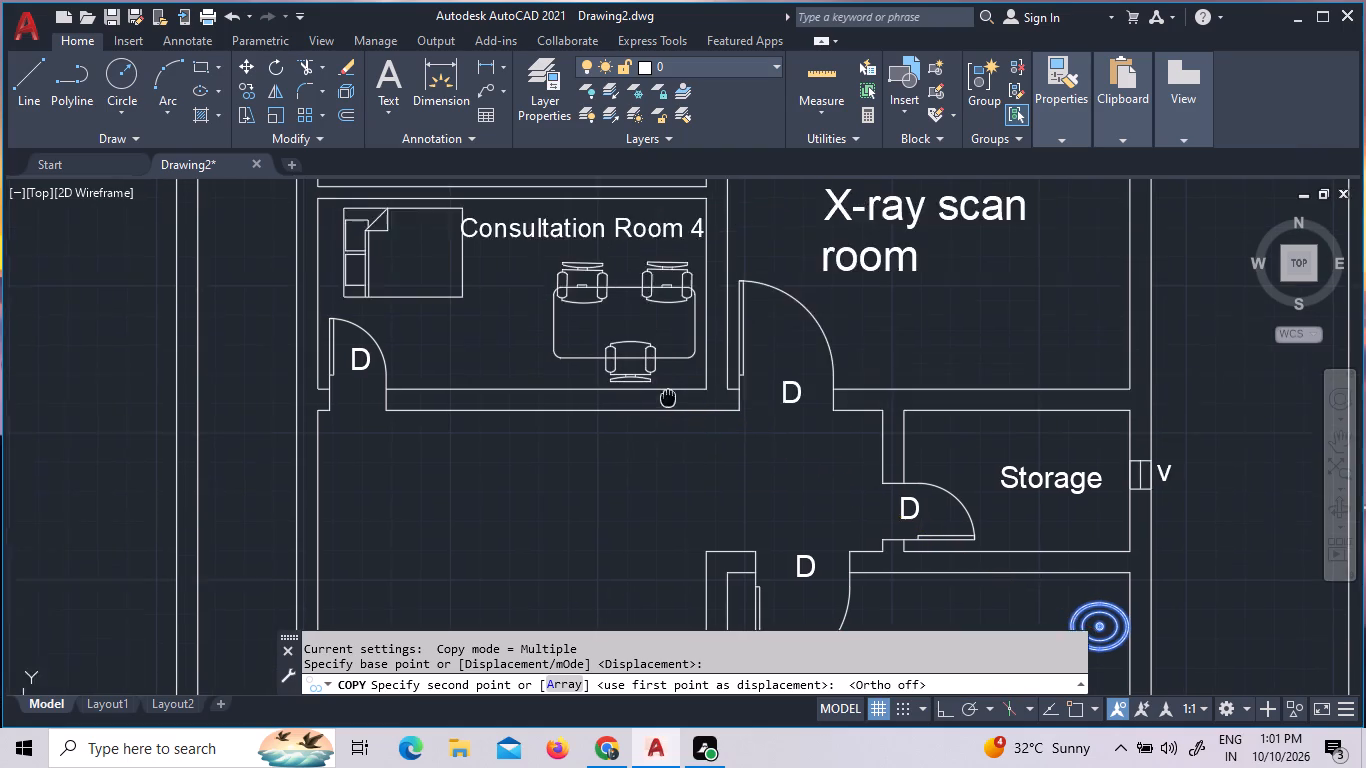
middle_click_drag(668, 402, 667, 489)
middle_click_drag(673, 432, 645, 579)
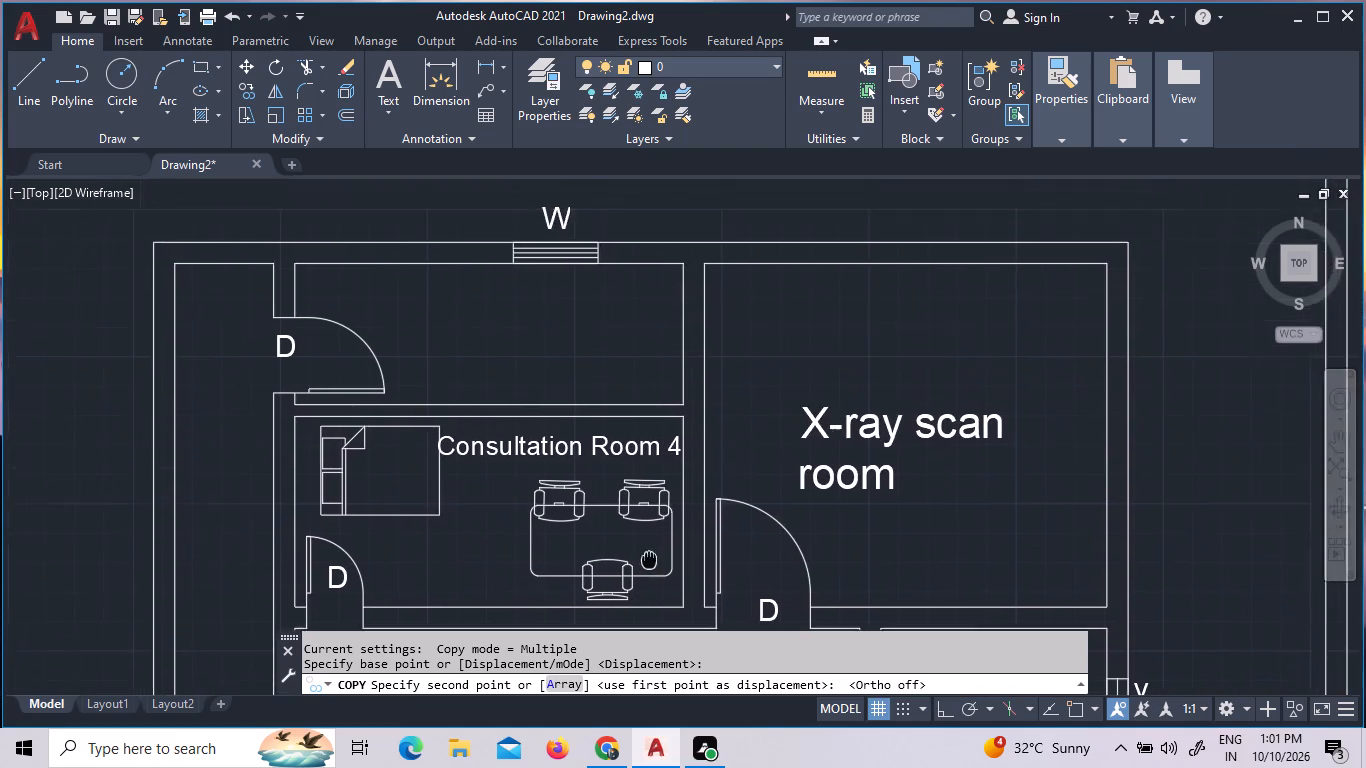
middle_click_drag(645, 579, 630, 689)
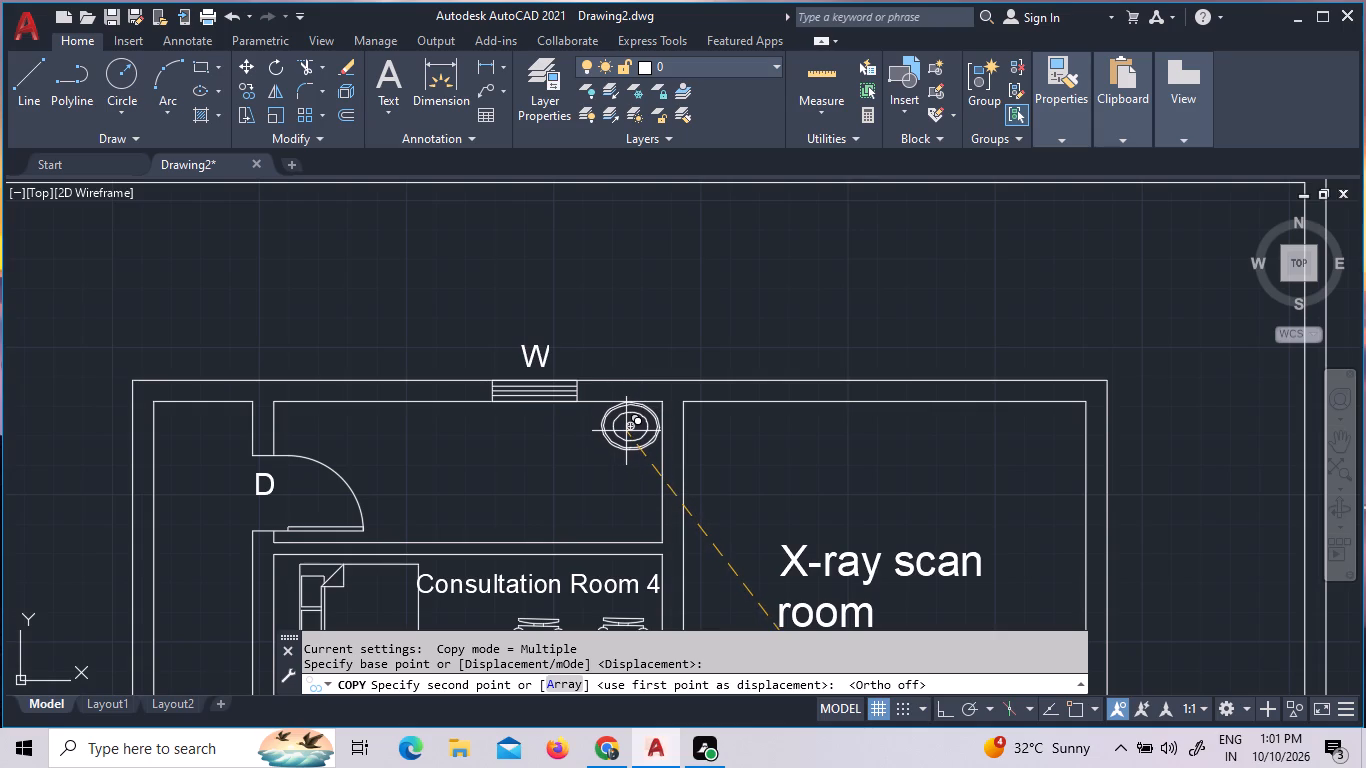
left_click(626, 430)
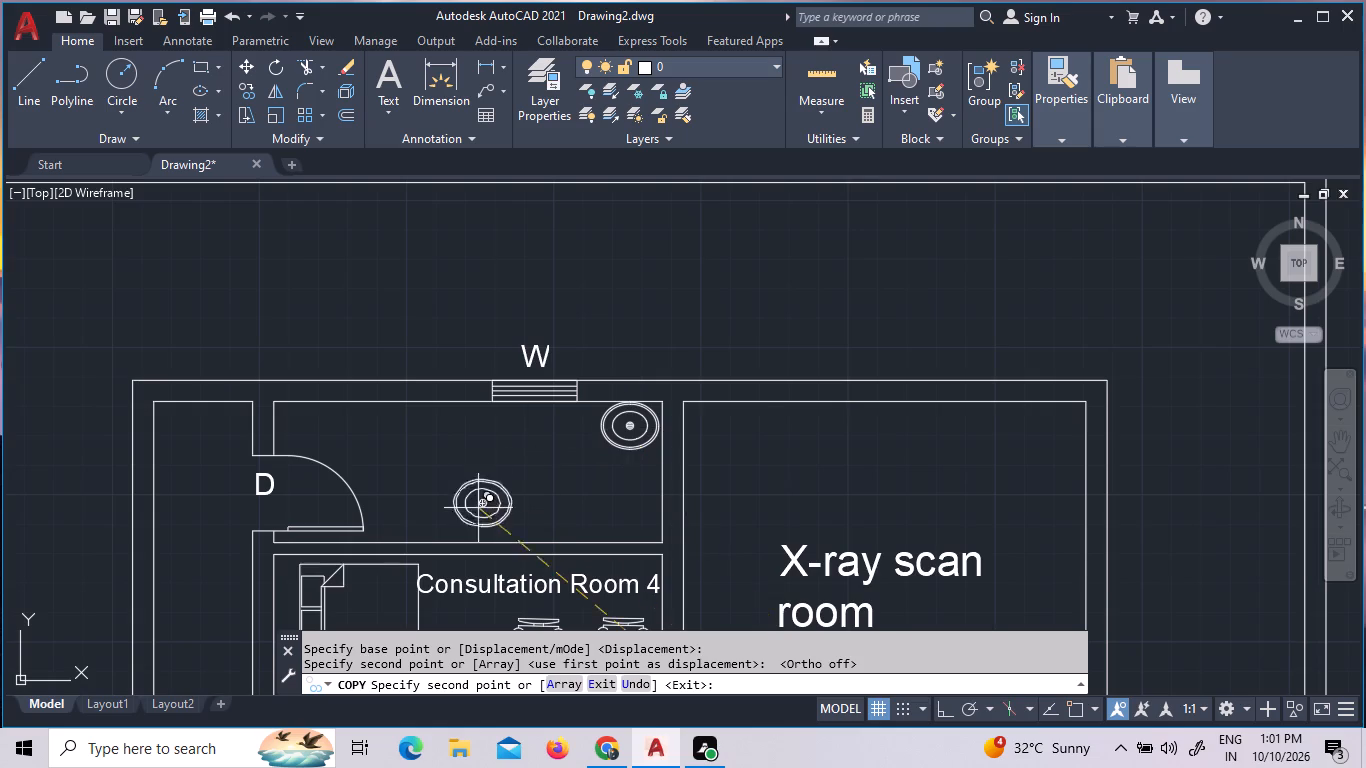
key("Escape")
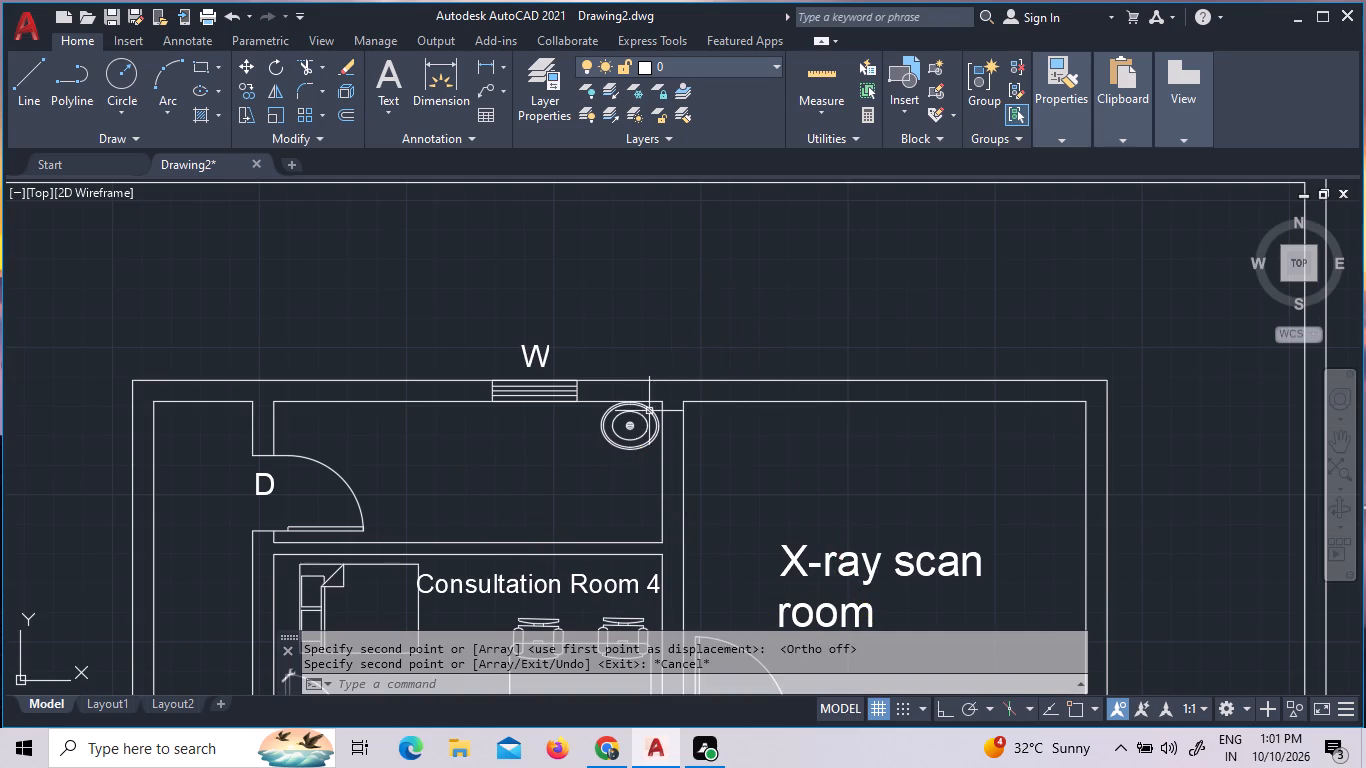
left_click(642, 411)
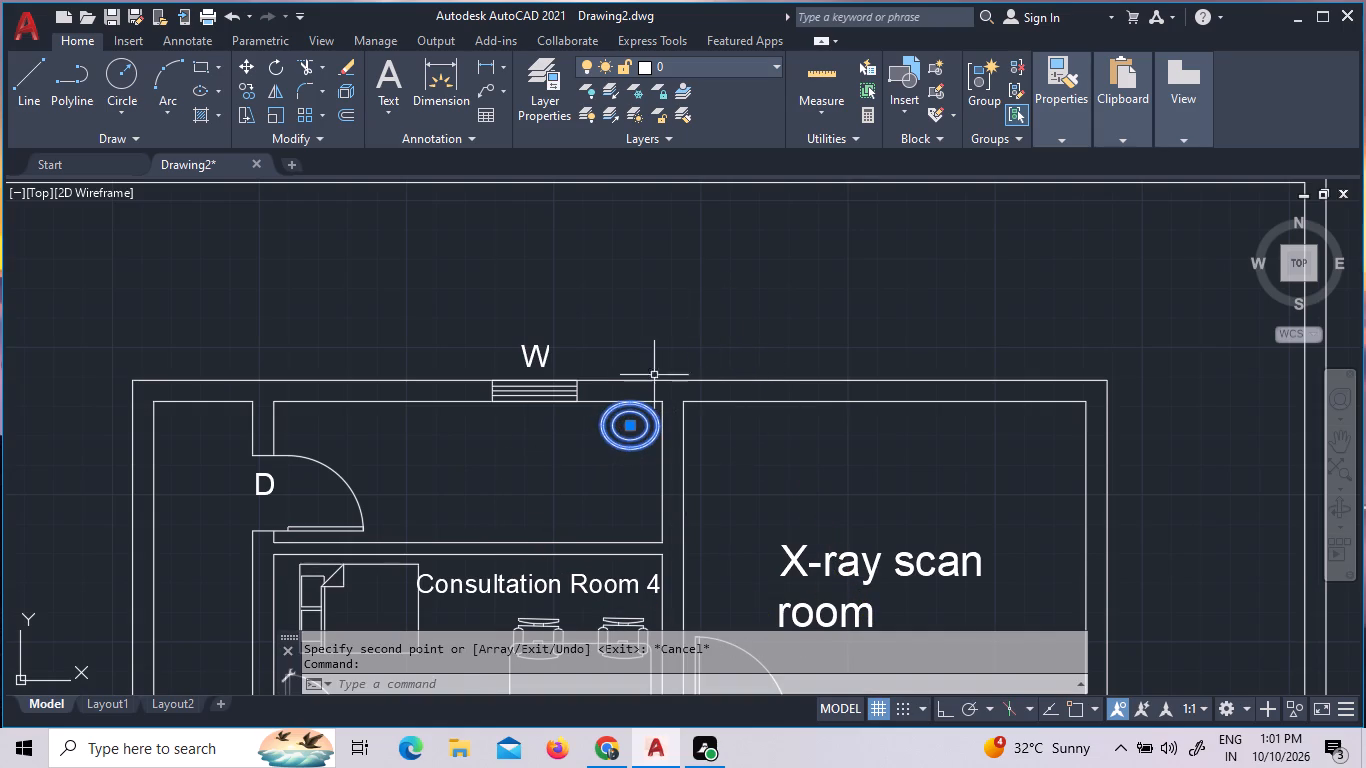
key("Escape")
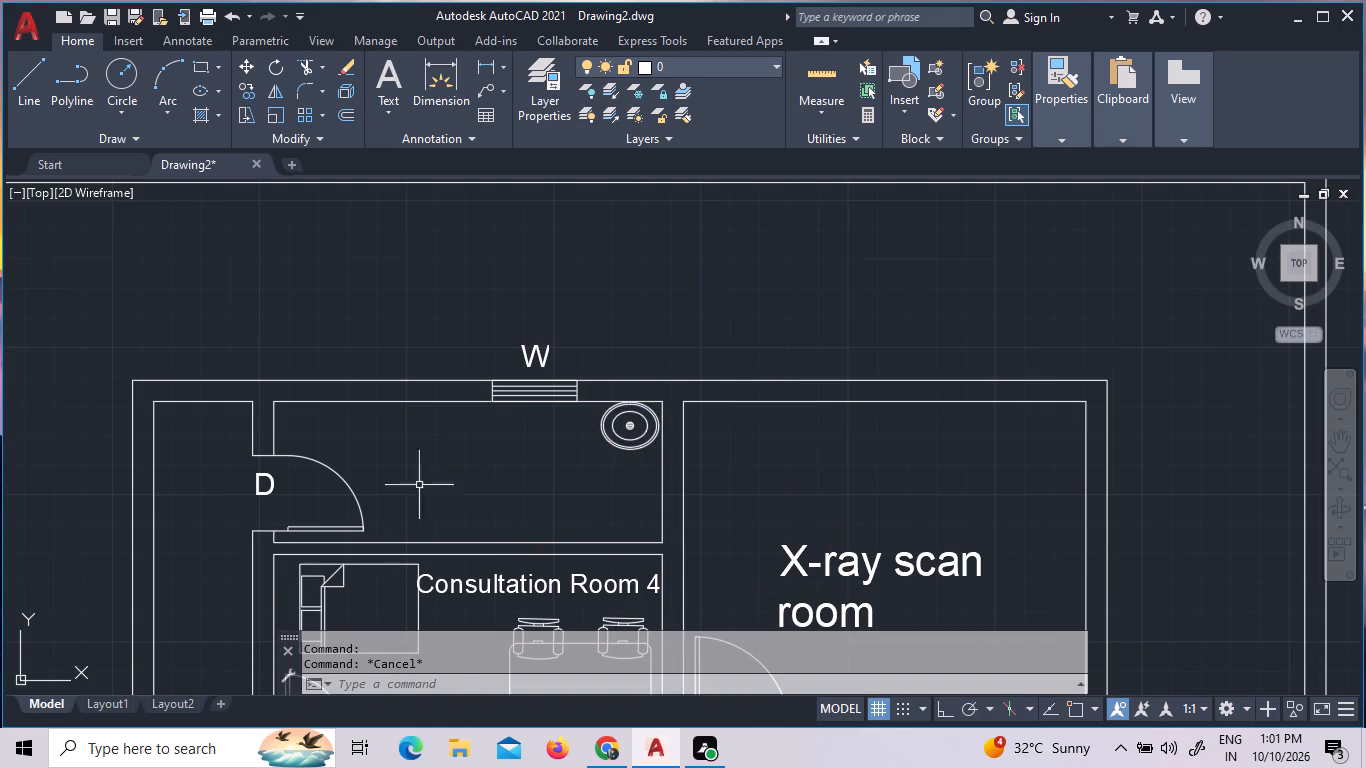
Add the multiline text label "Pantry" at 9" height in the room north of Consultation Room 4.
left_click(381, 76)
left_click(374, 439)
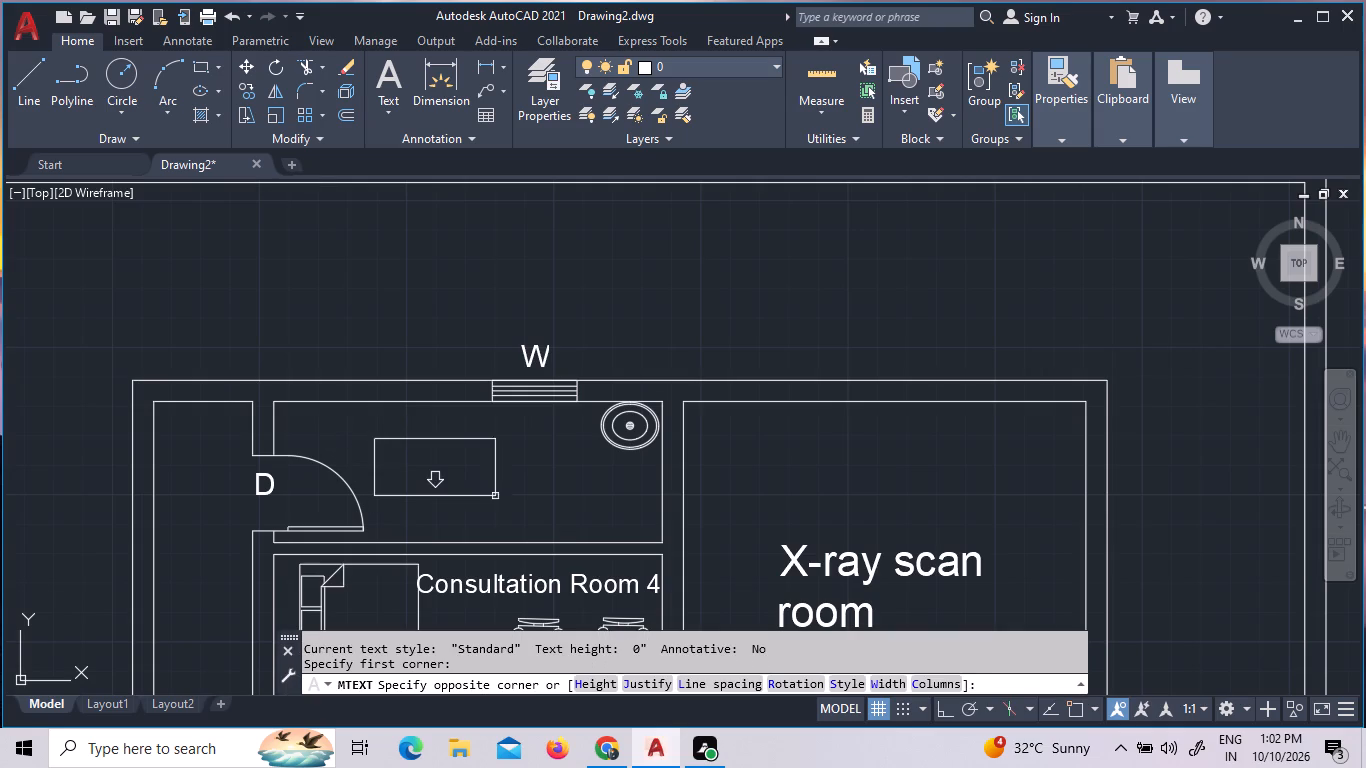
left_click(515, 495)
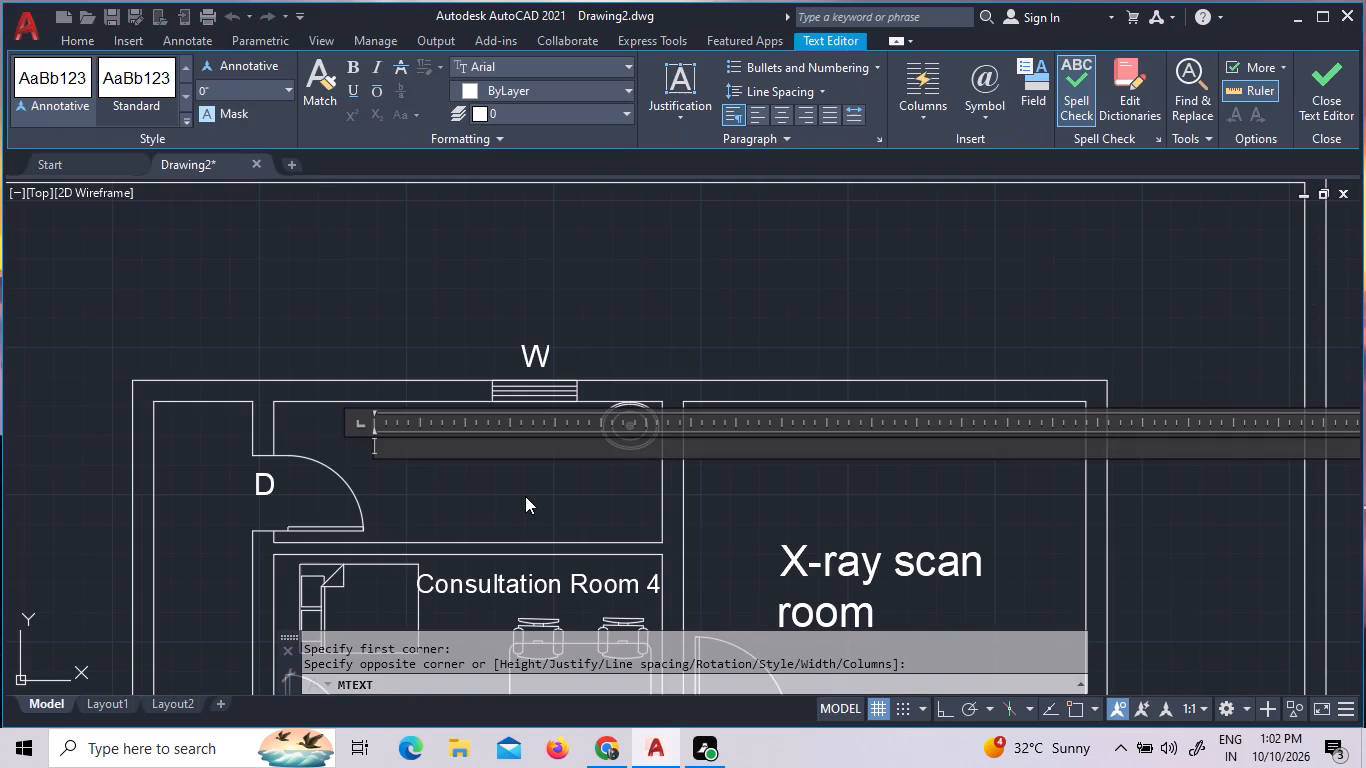
key("p")
key("a")
key("BackSpace")
key("s")
key("BackSpace")
key("a")
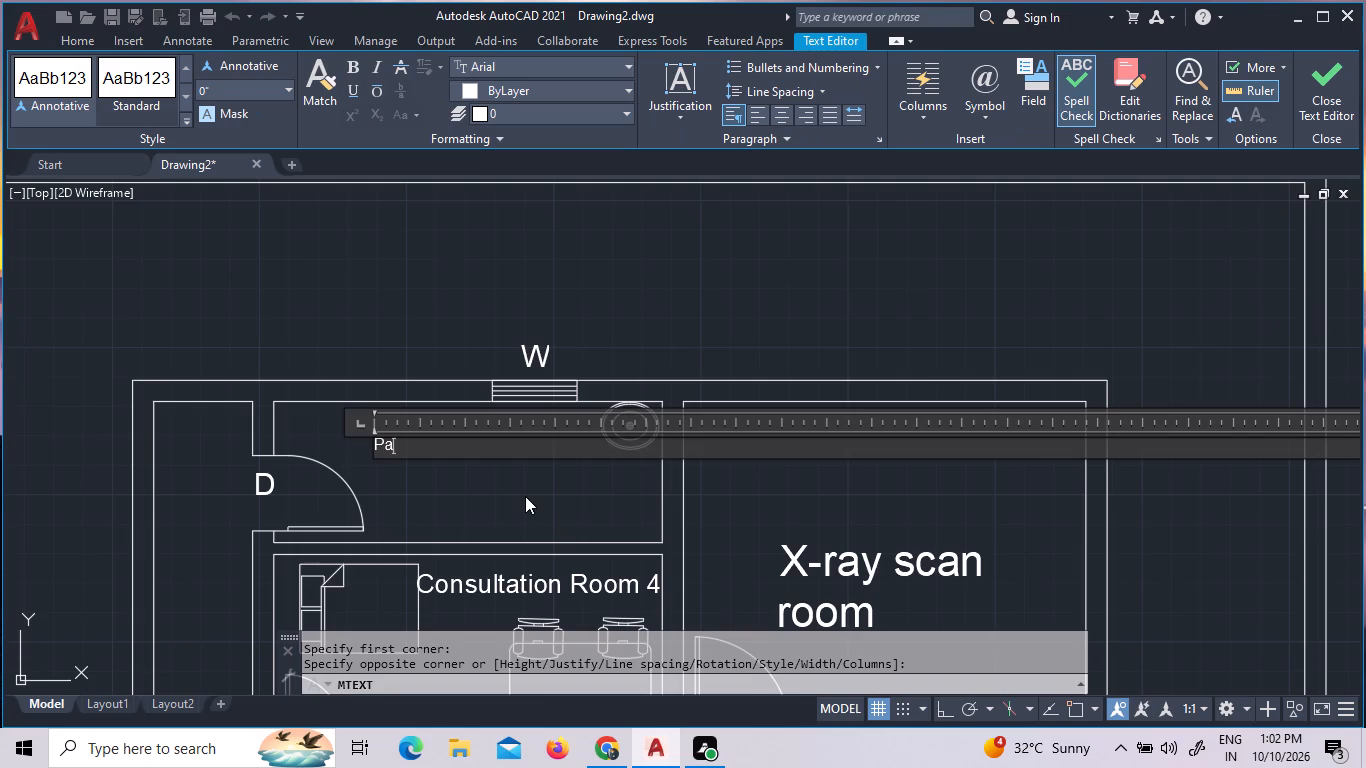
type("ntry")
left_click_drag(439, 433, 382, 451)
left_click_drag(373, 442, 407, 448)
left_click_drag(407, 448, 434, 448)
left_click(289, 94)
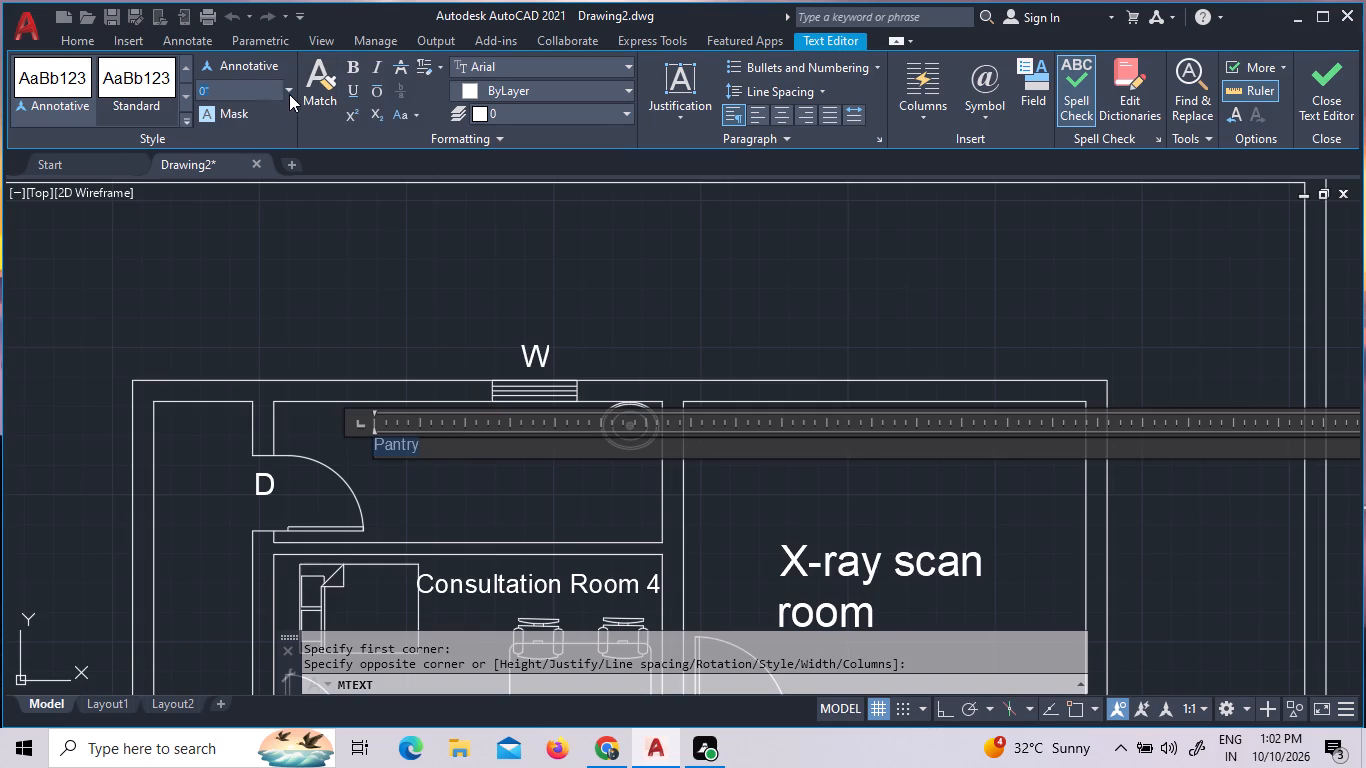
left_click(252, 137)
left_click(294, 238)
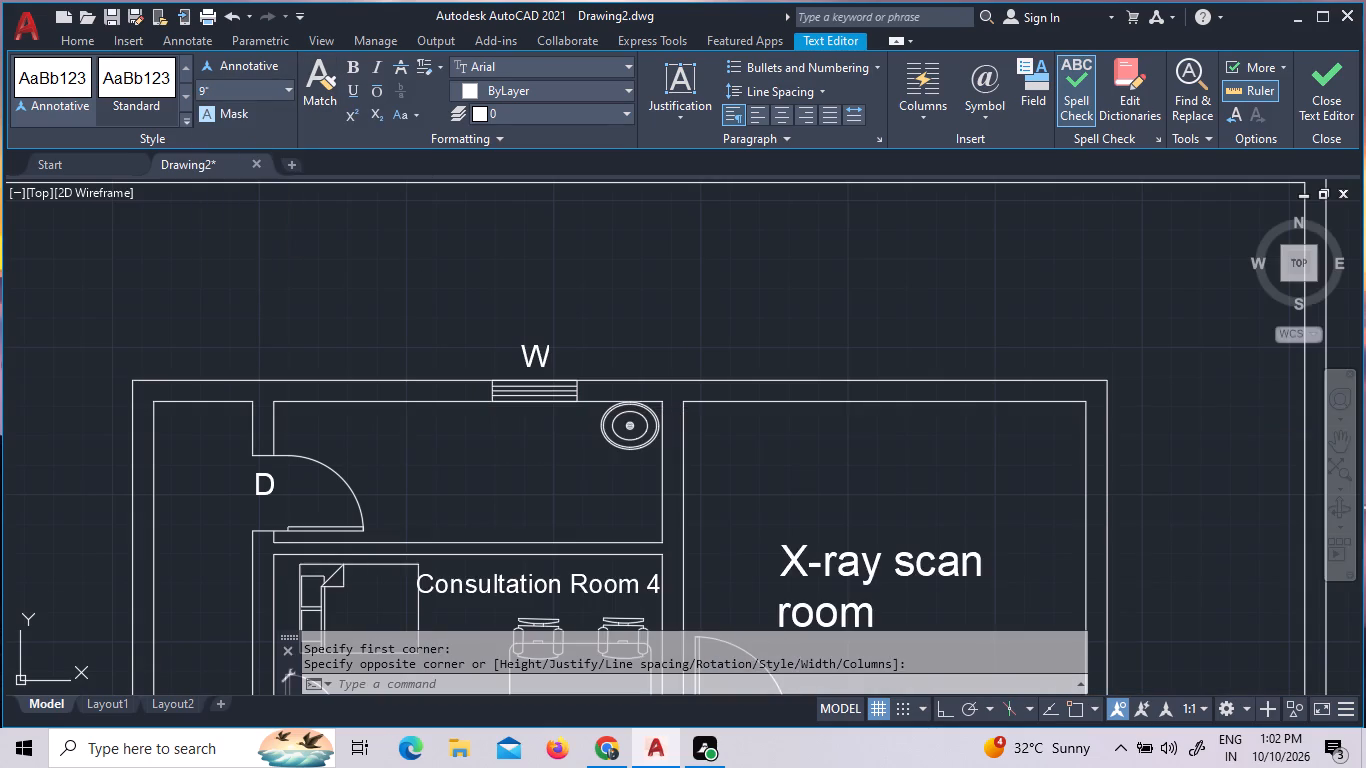
Move the "Pantry" label southeast towards the middle of the room, below the window.
left_click(461, 482)
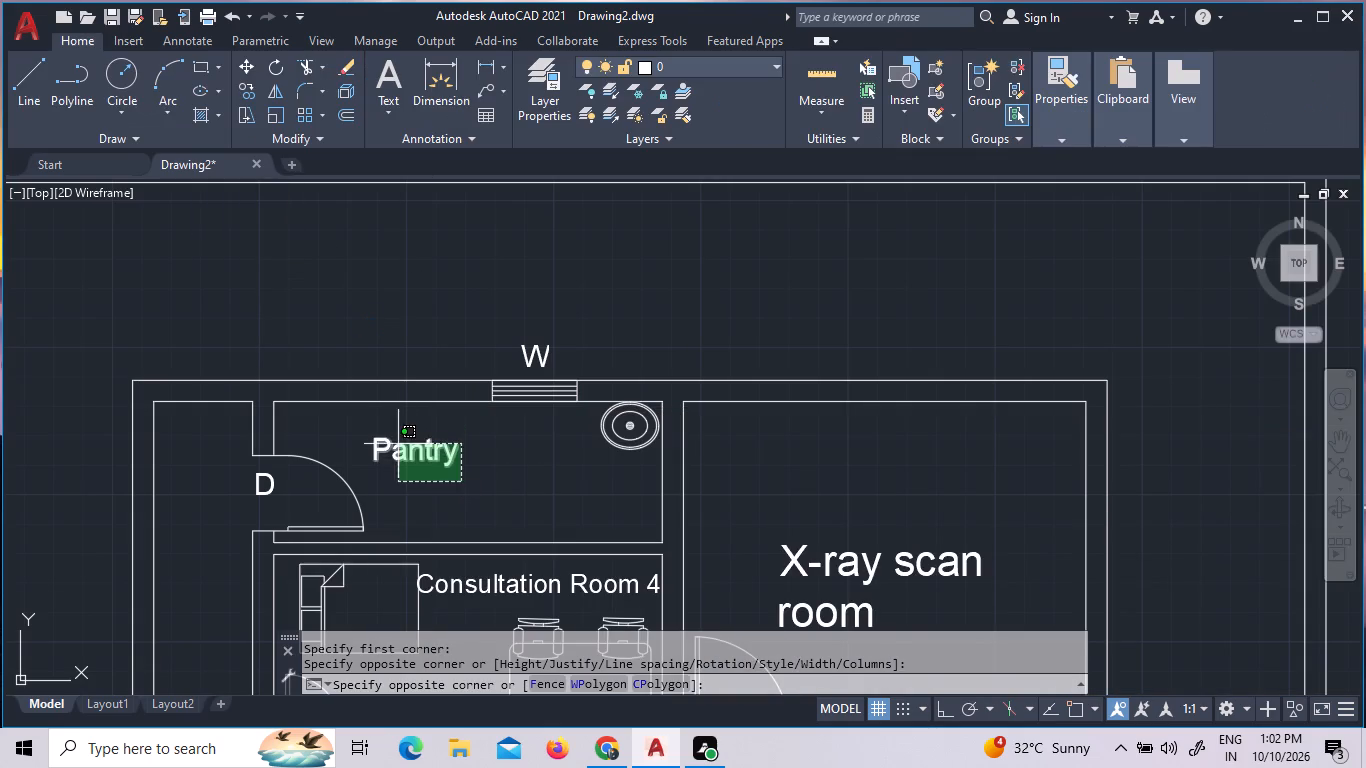
left_click(375, 437)
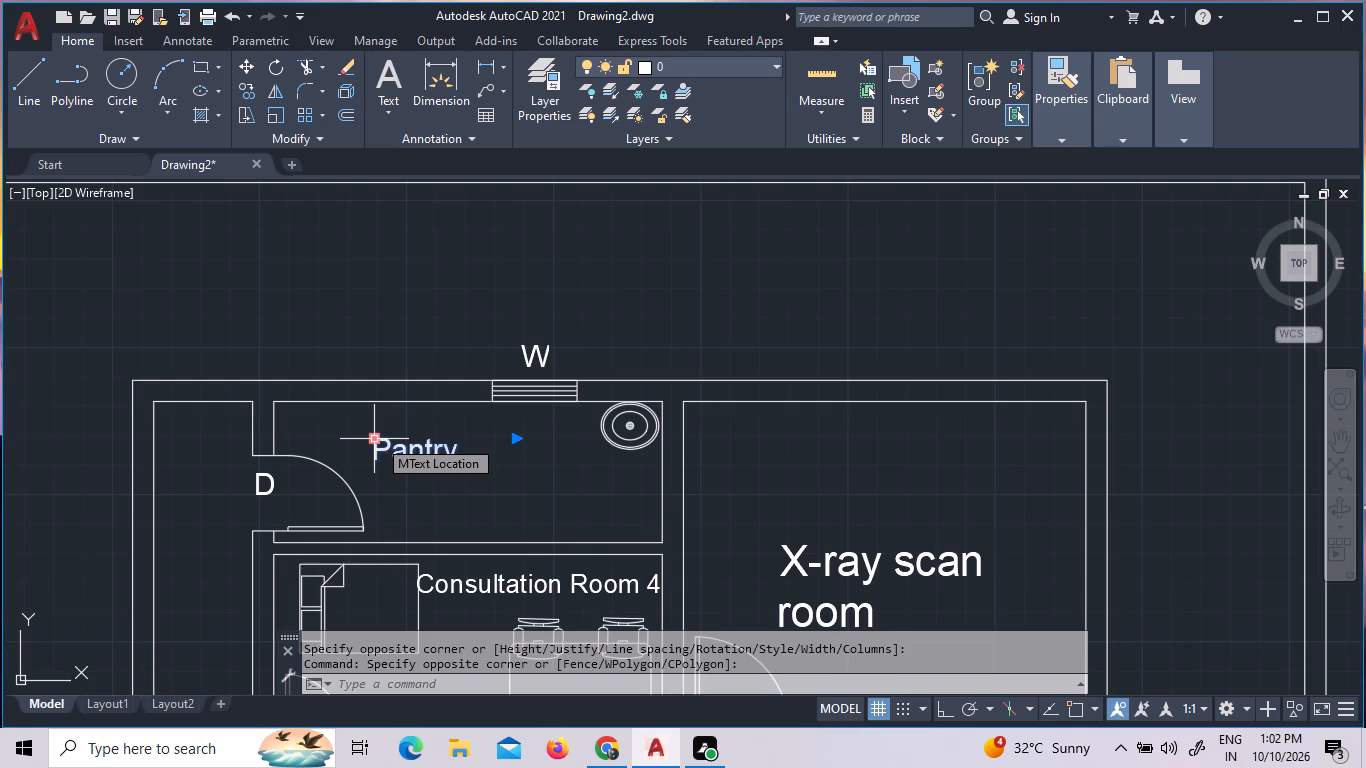
key("Escape")
left_click(392, 454)
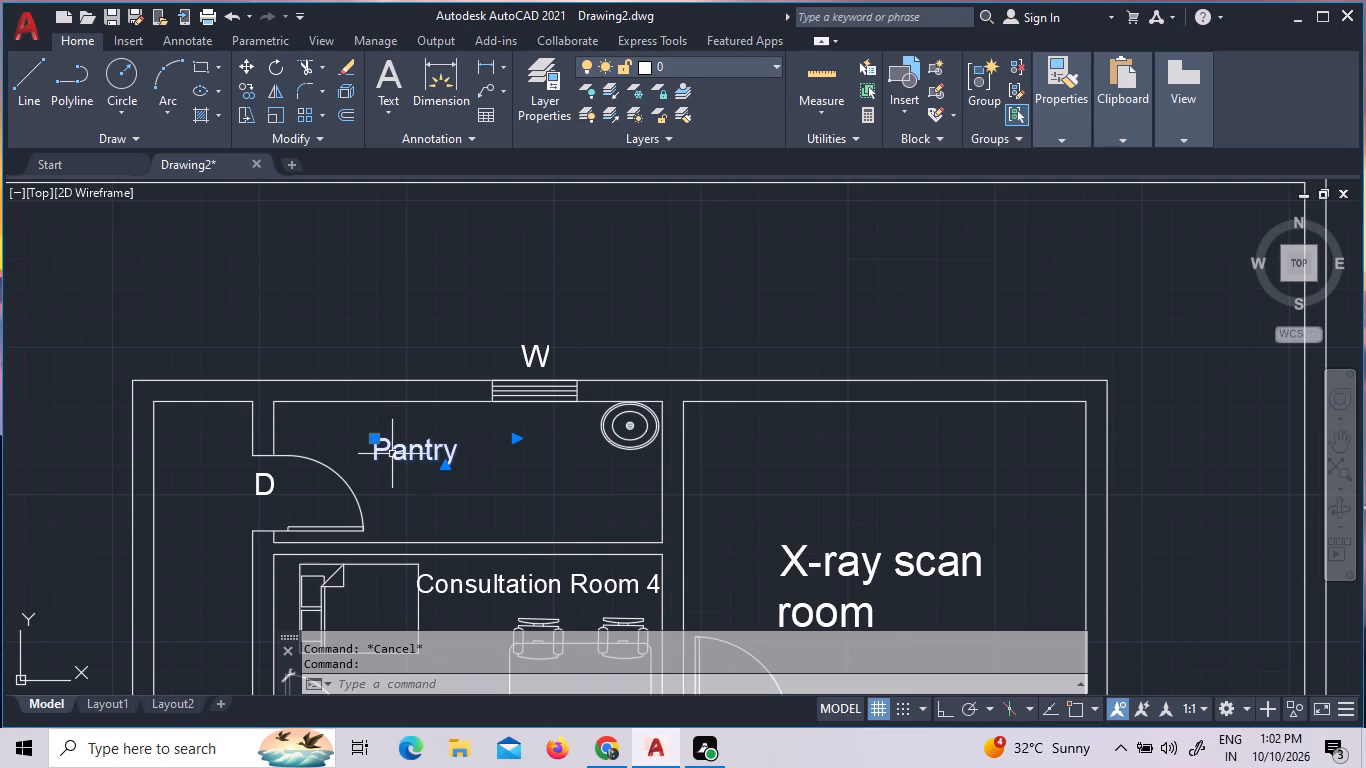
right_click(392, 454)
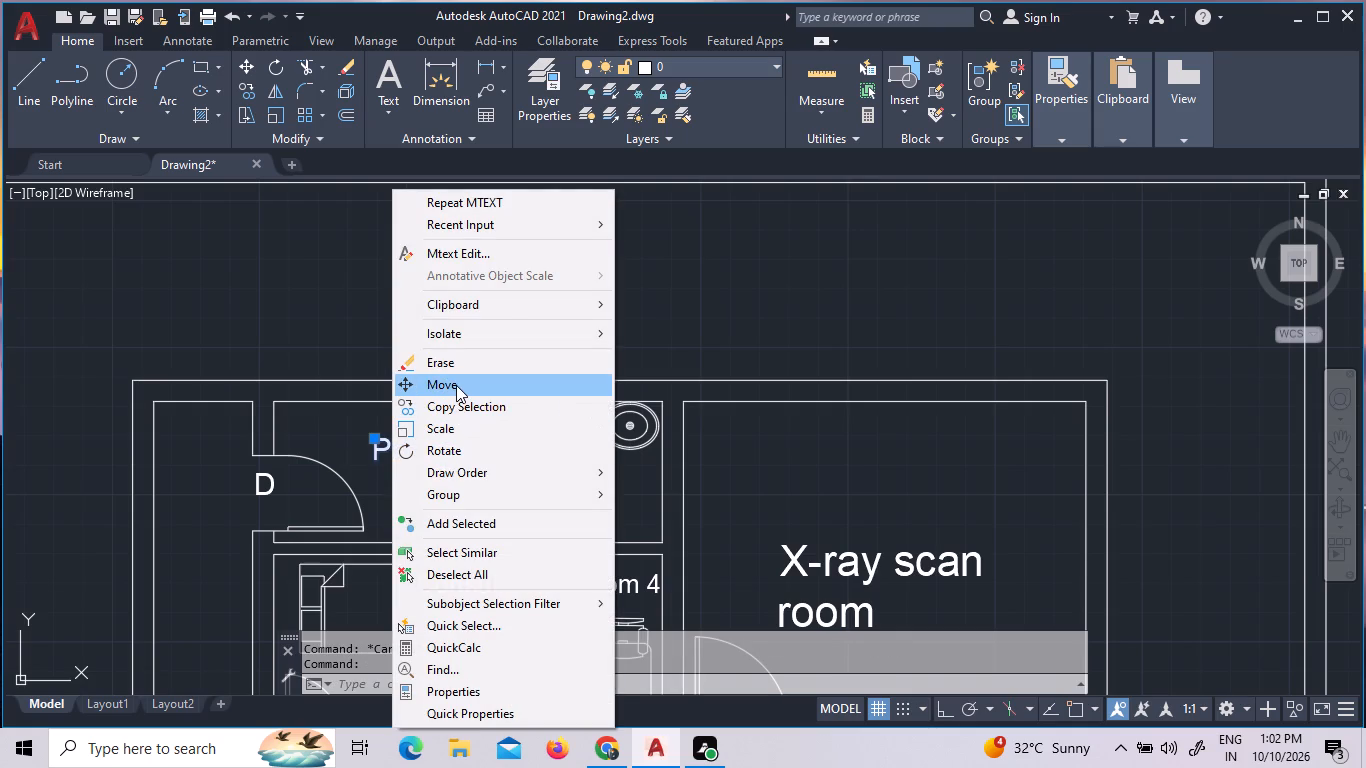
left_click(456, 385)
left_click(445, 473)
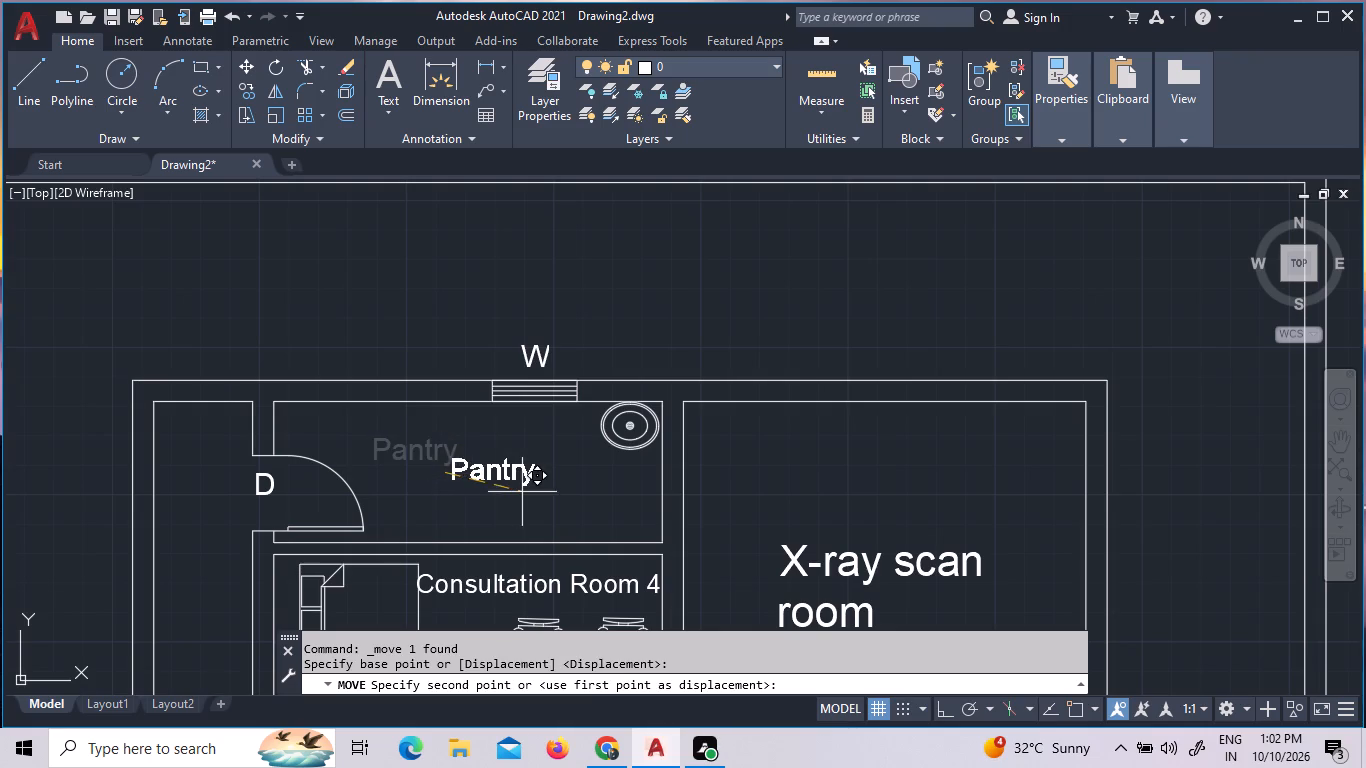
left_click(537, 491)
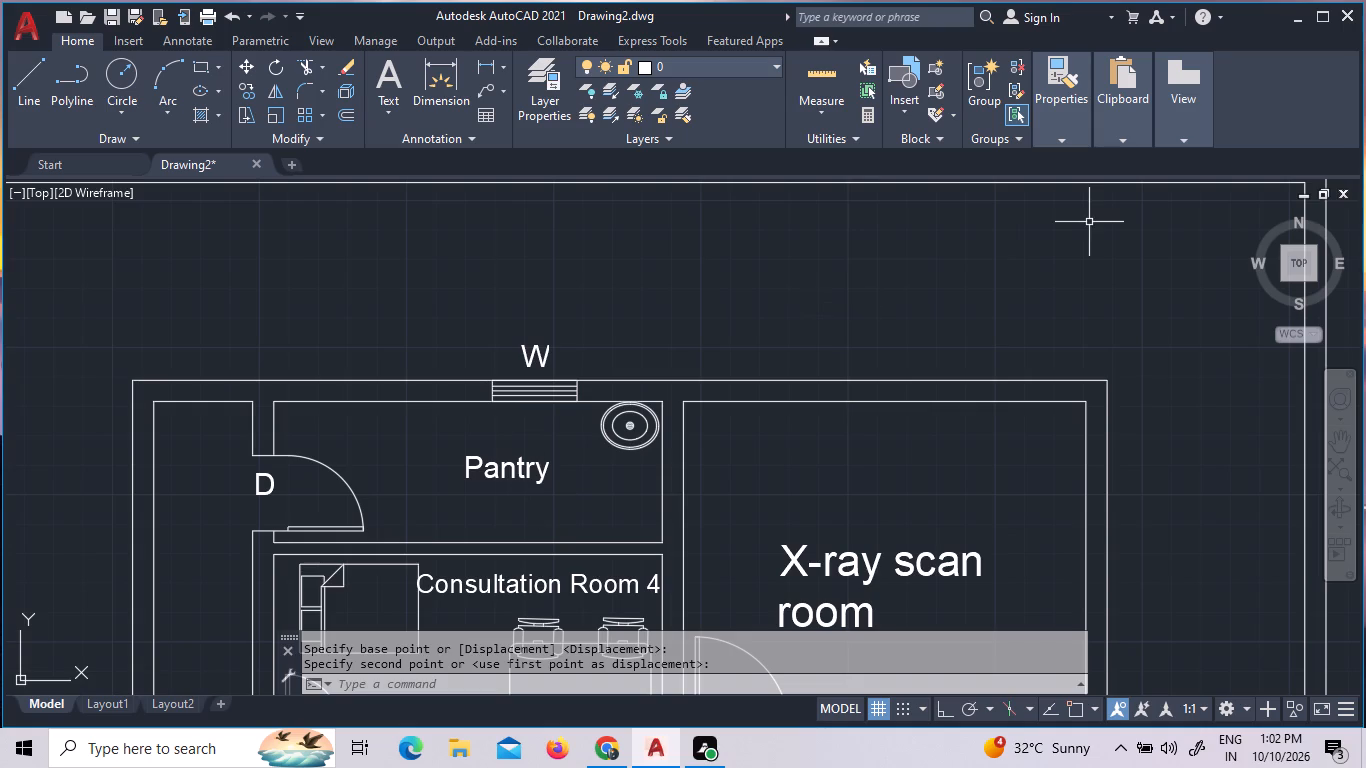
Extend both lines of the Ultra Sound Scan room's north wall, west of its door, to the far line of the facing interior west wall.
scroll(326, 543, "down", 3)
middle_click_drag(464, 448, 600, 267)
scroll(500, 521, "up", 2)
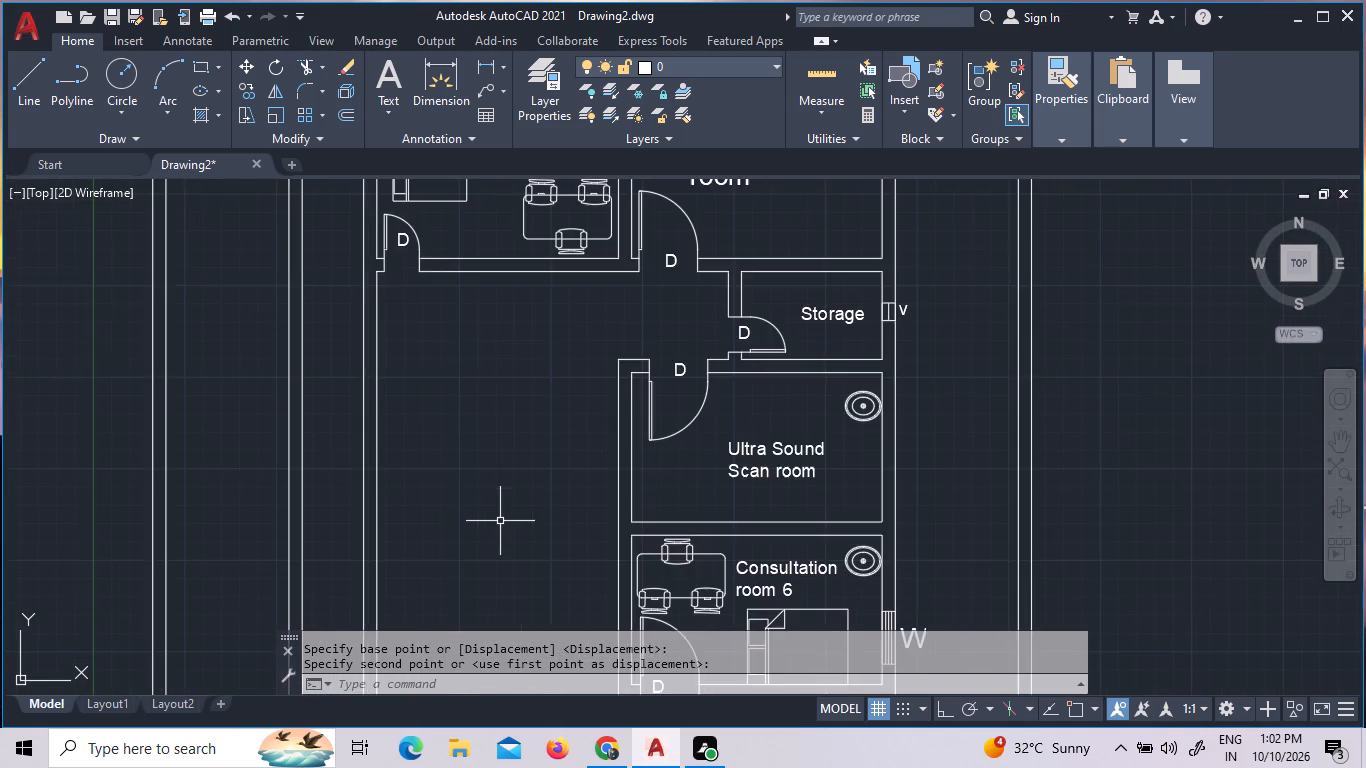
scroll(500, 521, "down", 4)
scroll(476, 471, "up", 5)
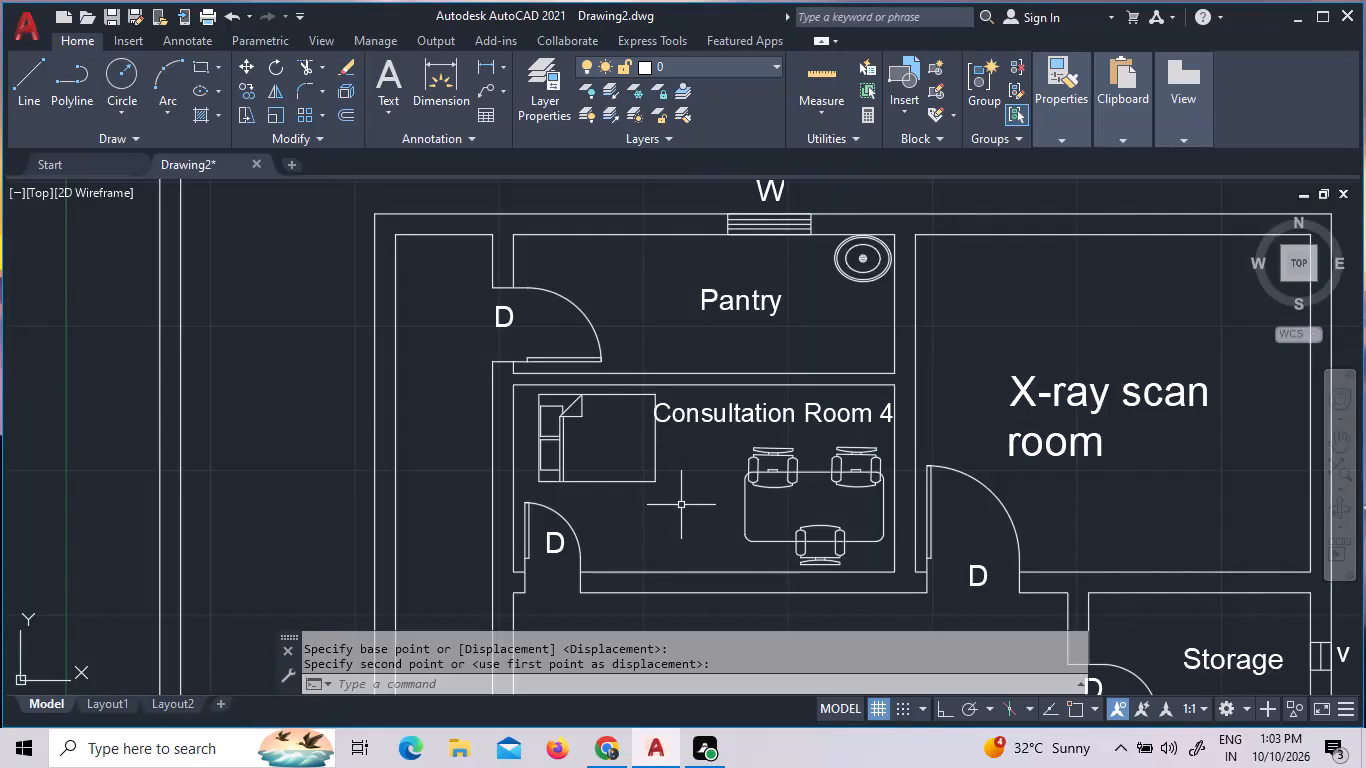
middle_click_drag(680, 504, 679, 445)
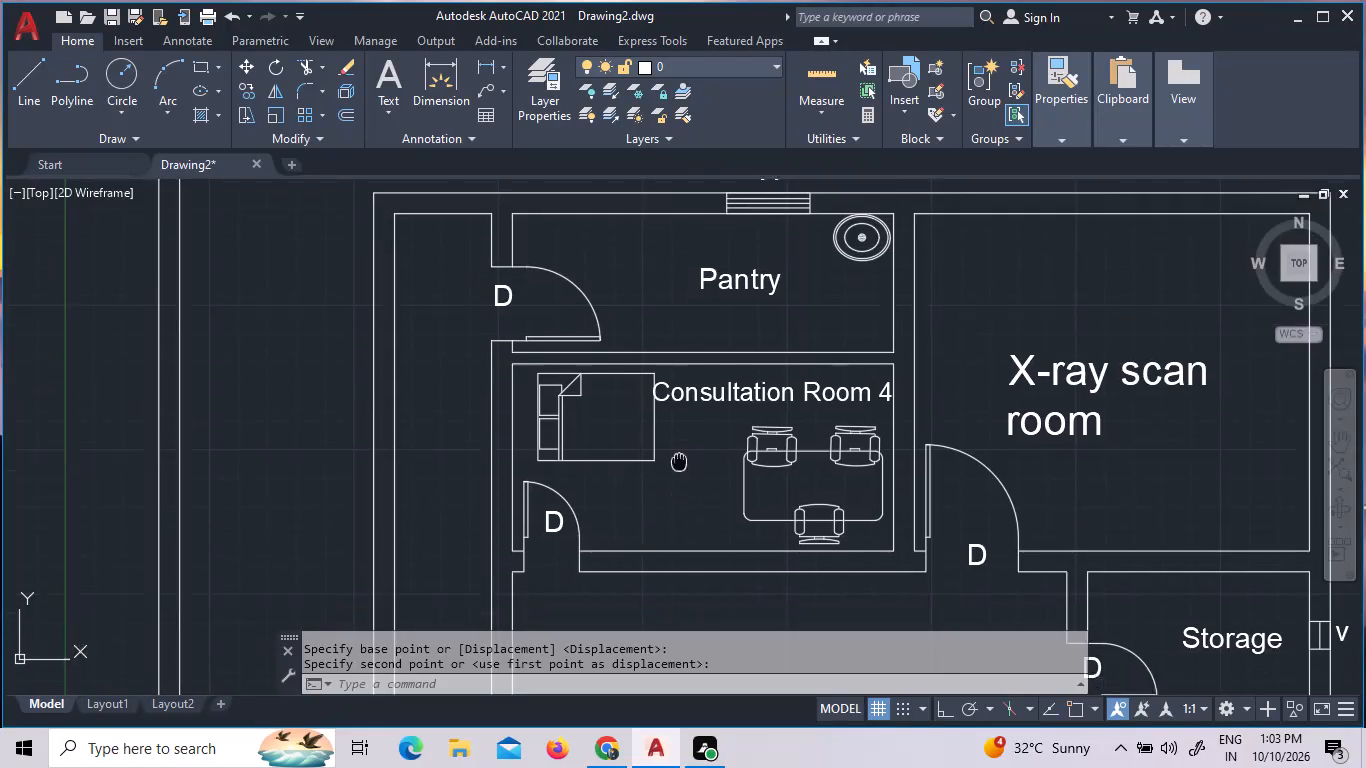
middle_click_drag(679, 445, 651, 209)
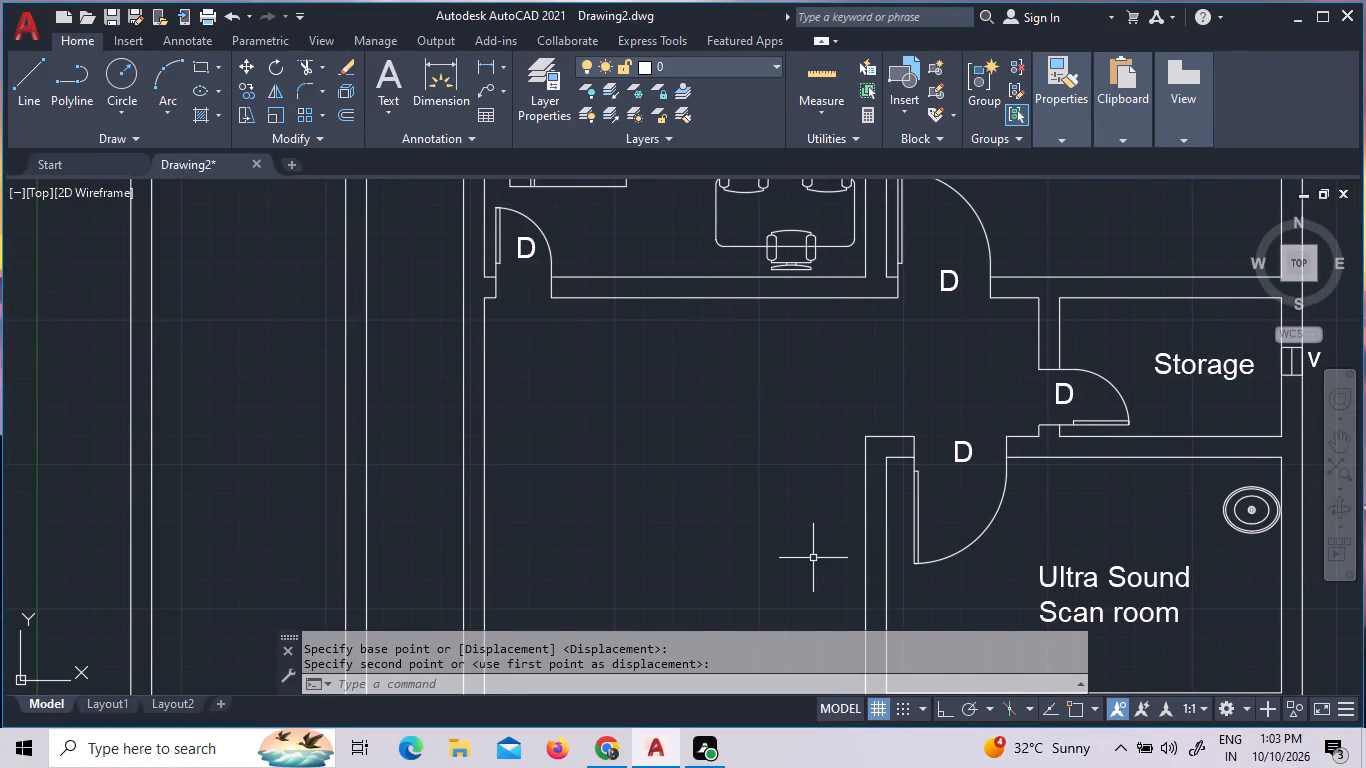
middle_click_drag(813, 558, 774, 433)
middle_click_drag(774, 433, 782, 548)
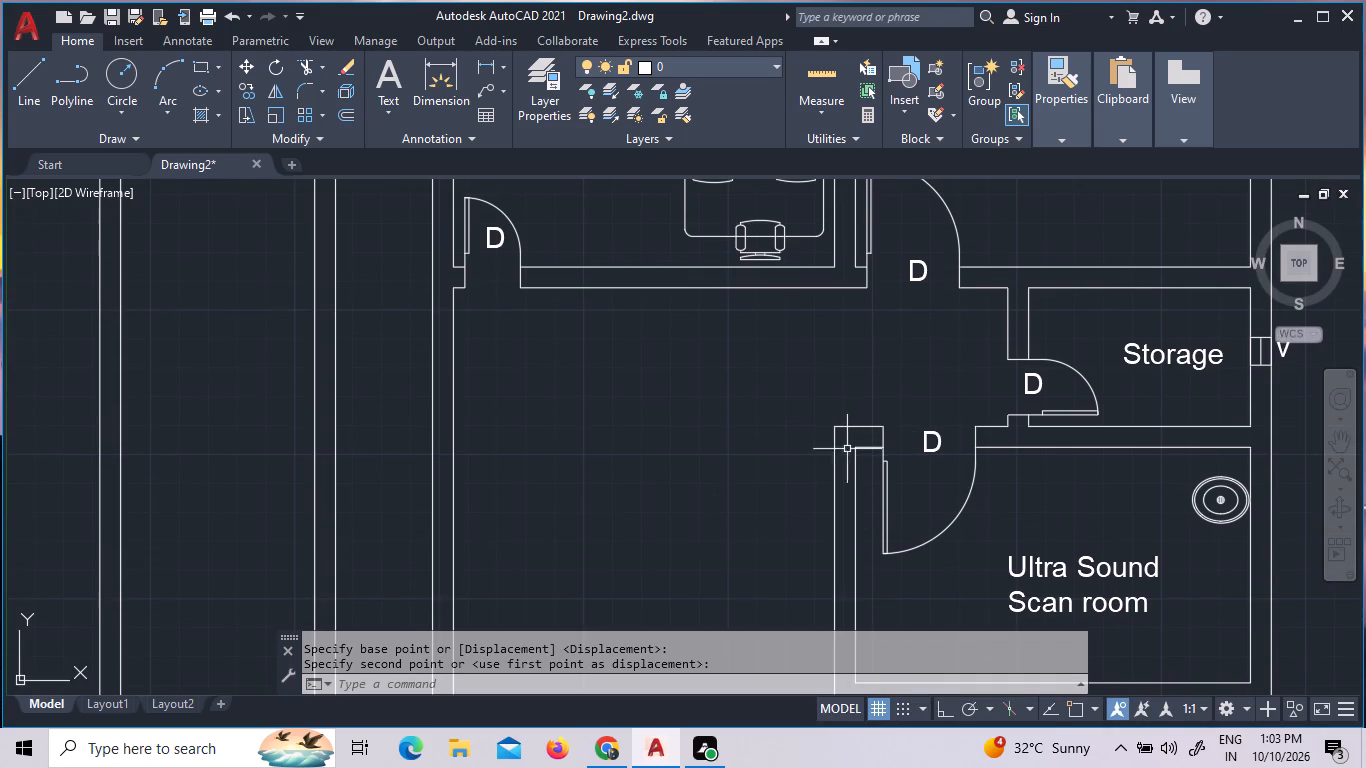
key("Escape")
key("e")
key("x")
key("Return")
key("Return")
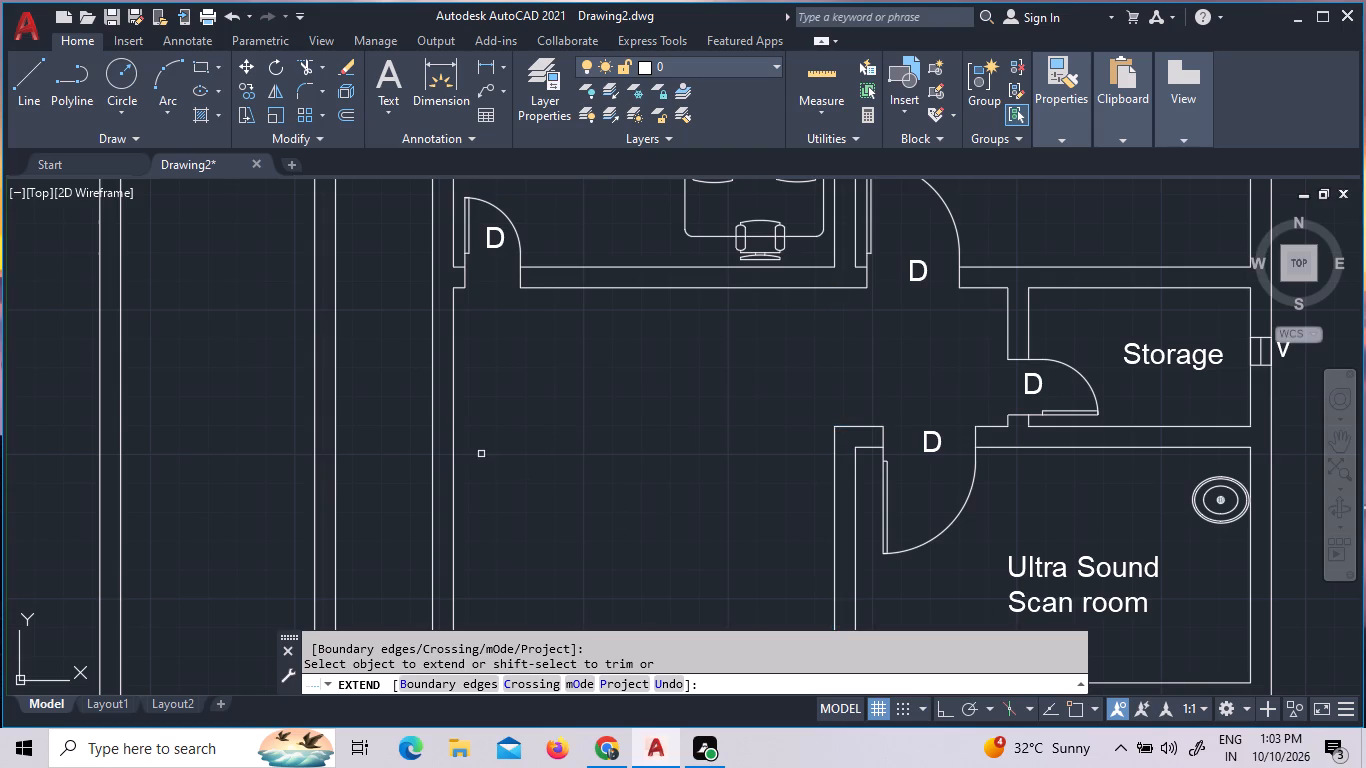
left_click(851, 424)
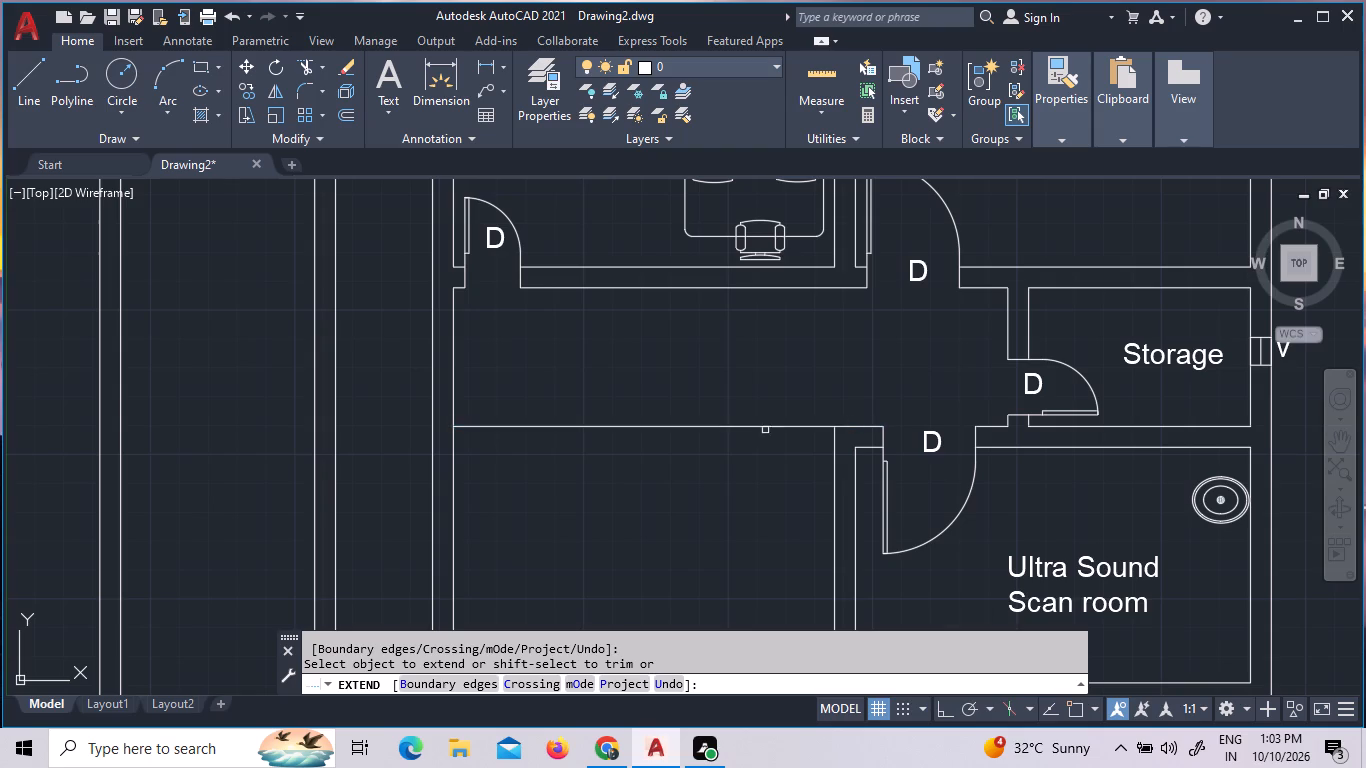
left_click(472, 426)
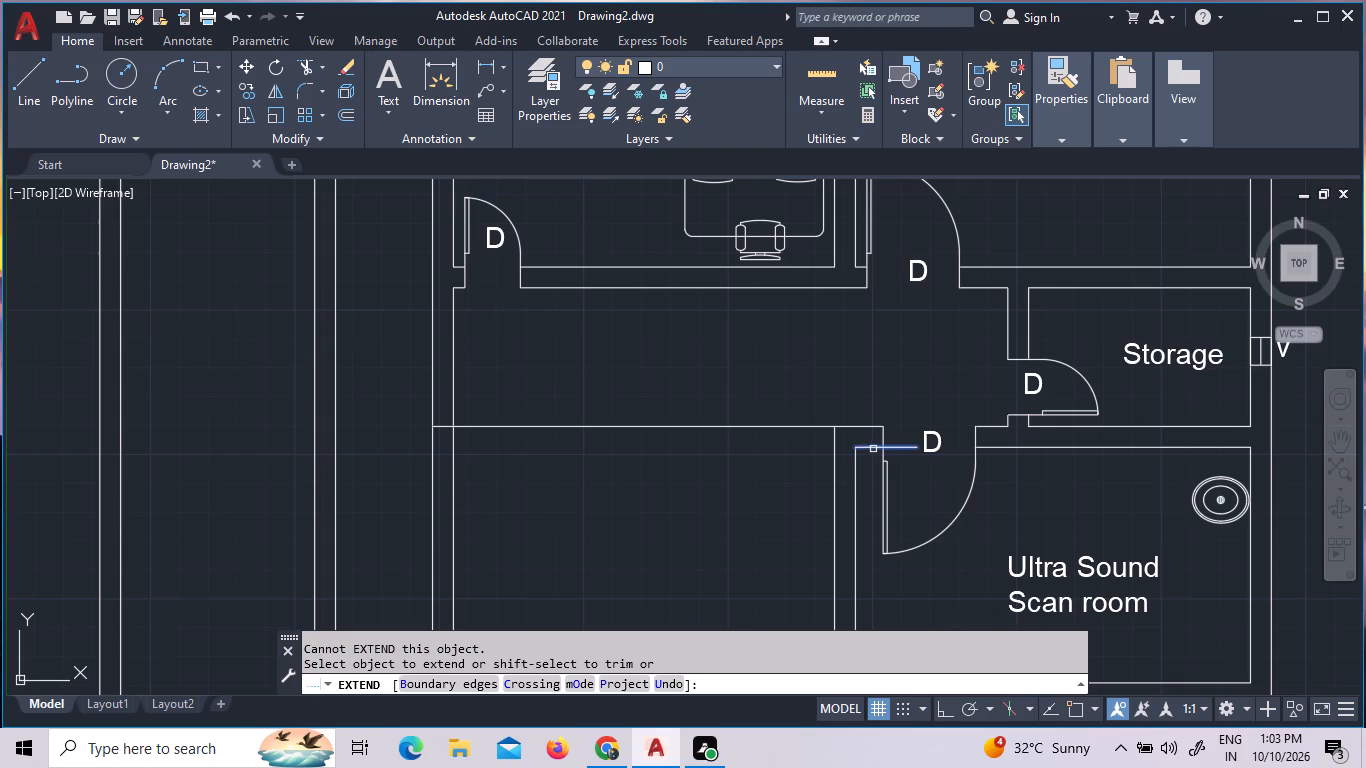
left_click(864, 448)
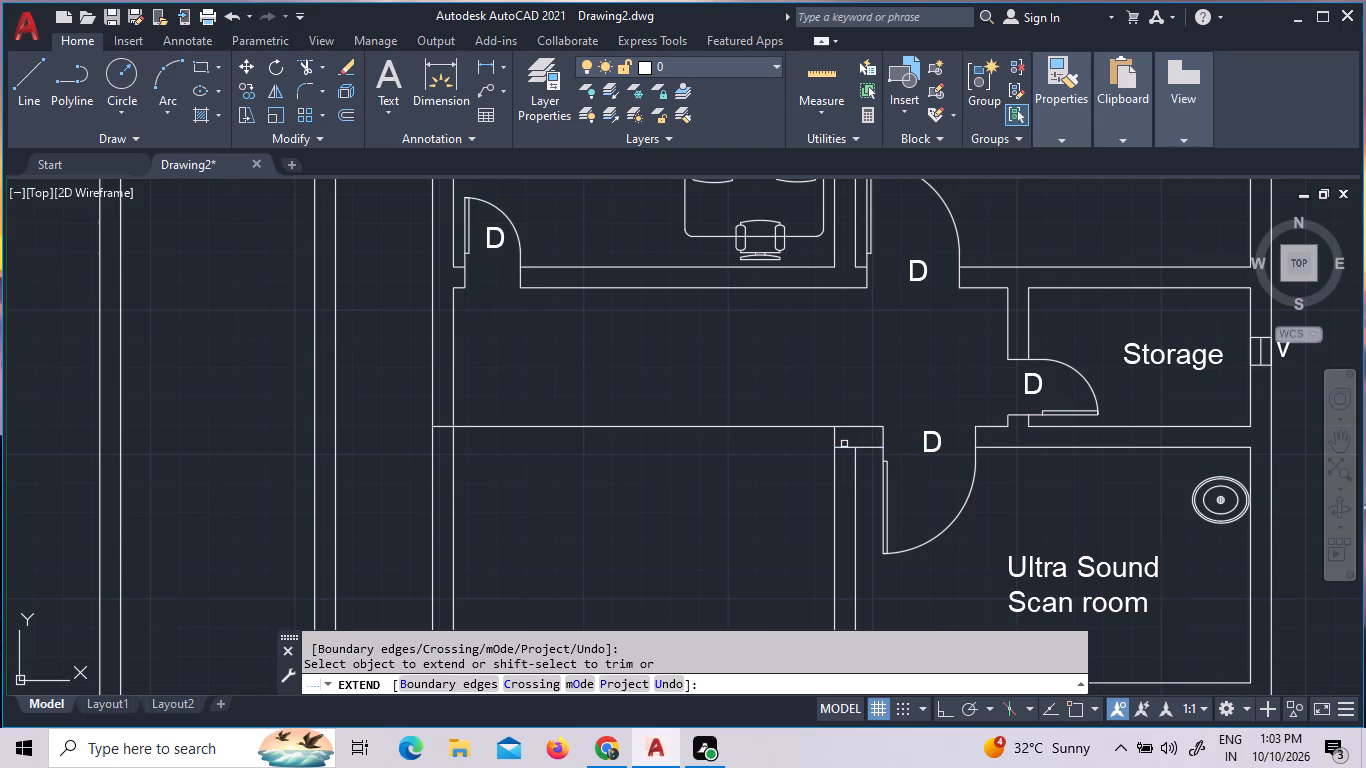
left_click(845, 451)
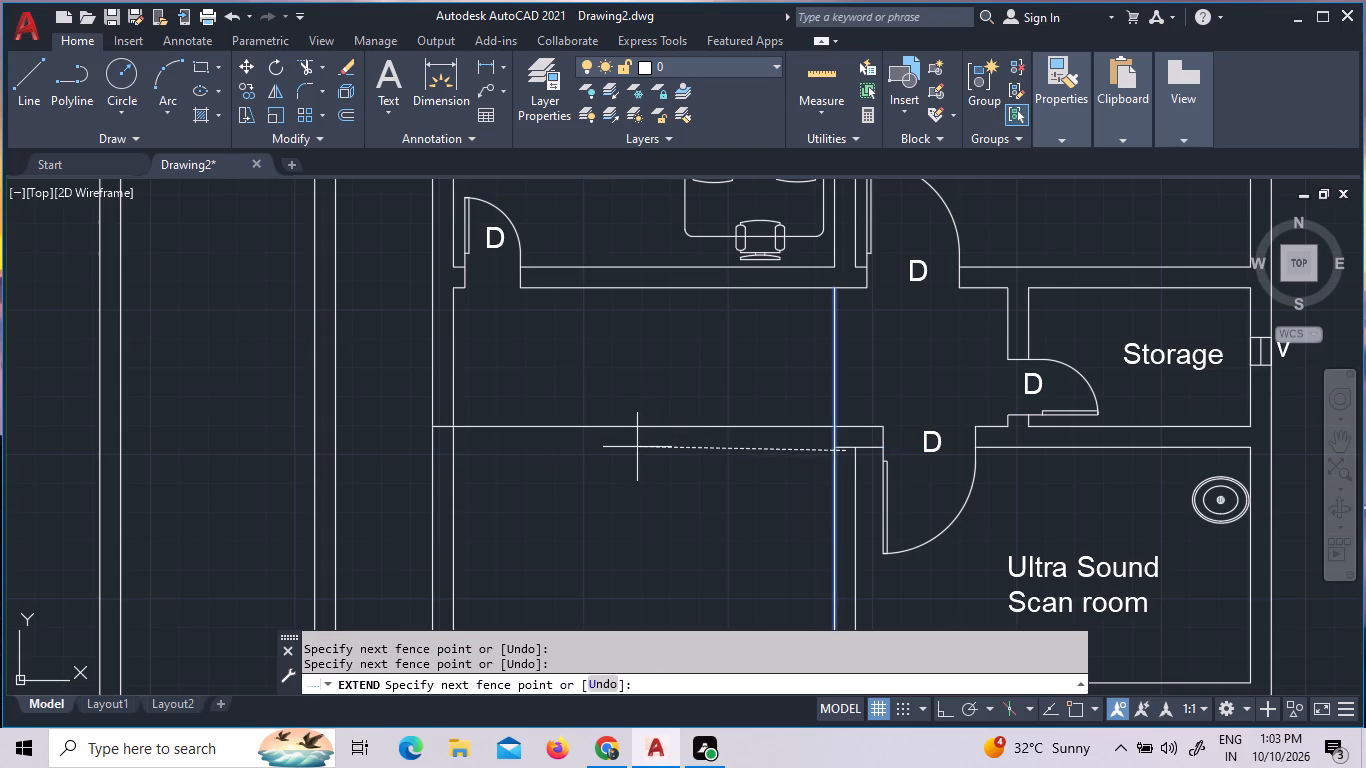
left_click(845, 443)
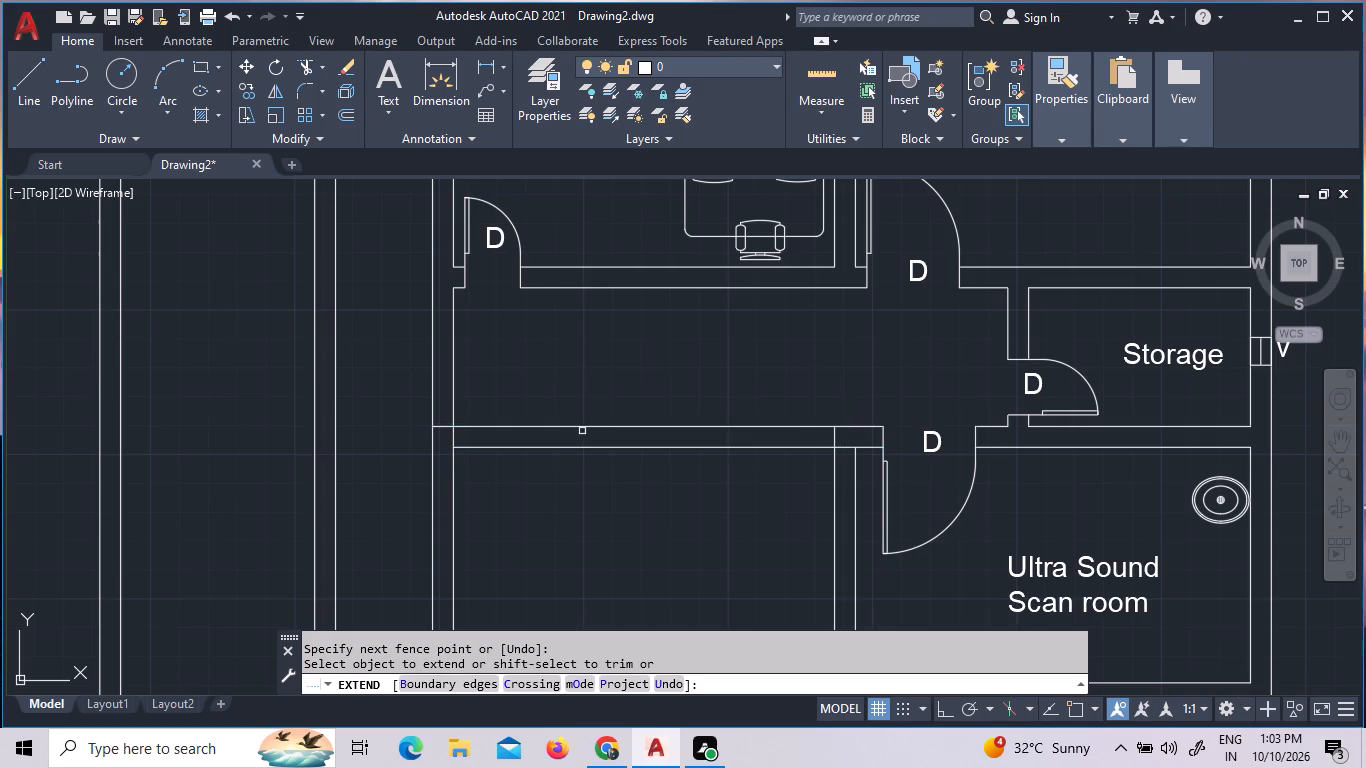
left_click(473, 447)
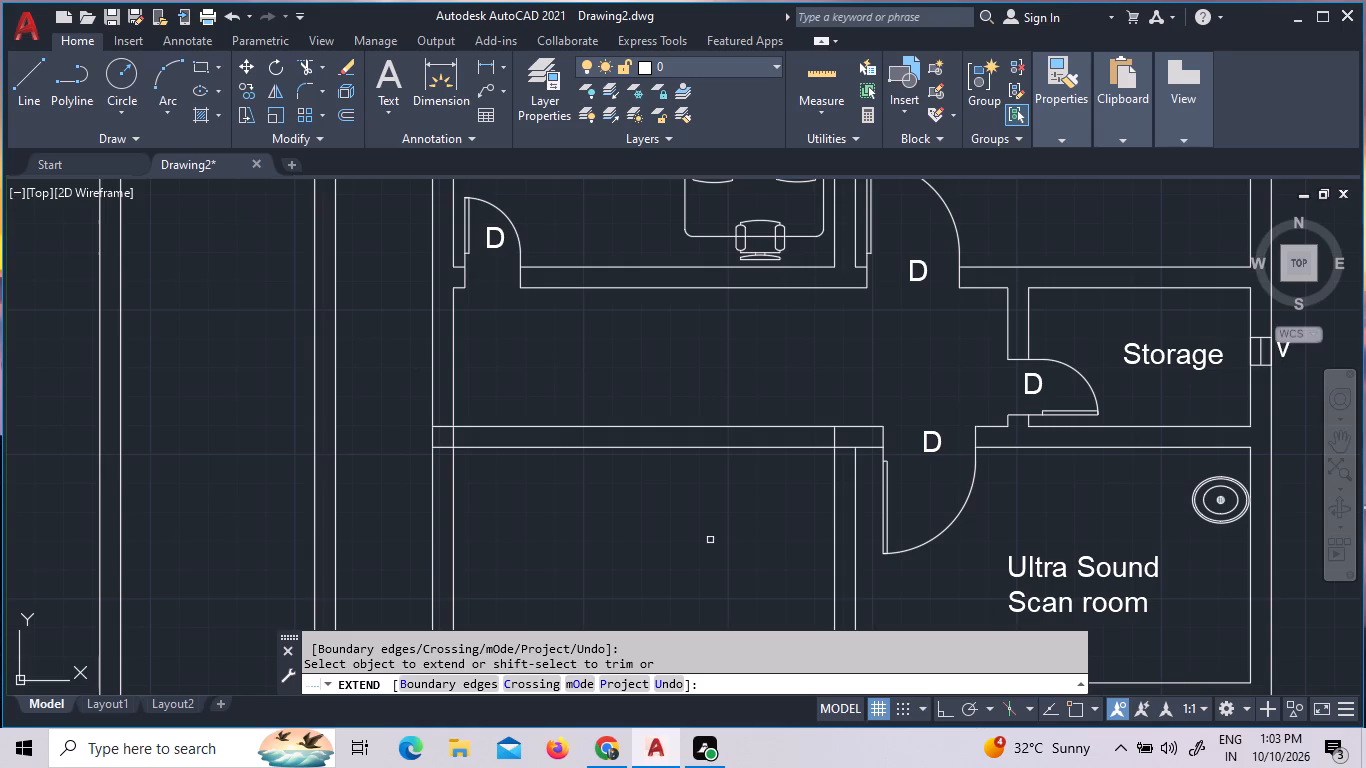
Examine the open area south of the extended wall, west of the Ultra Sound Scan room and Consultation room 6.
scroll(729, 500, "down", 4)
scroll(708, 558, "up", 4)
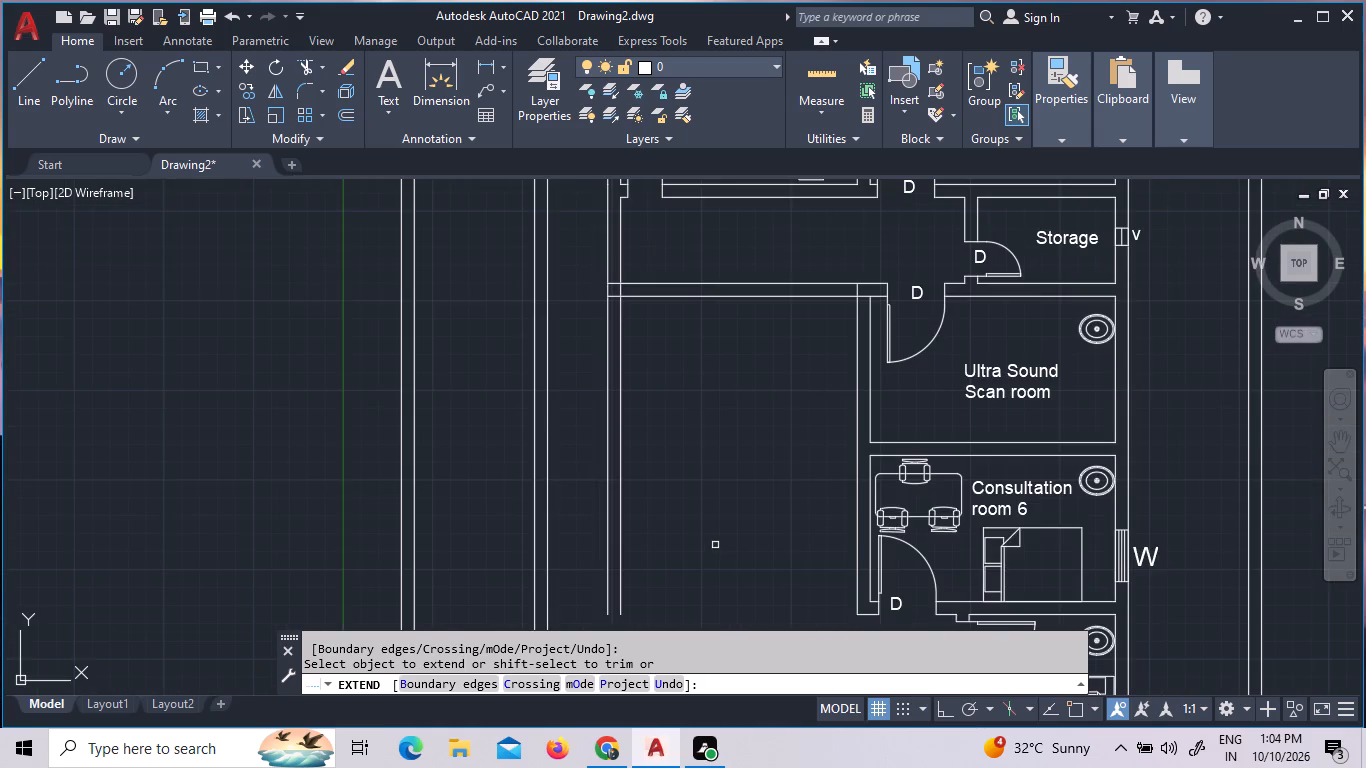
scroll(715, 545, "up", 2)
scroll(715, 545, "down", 4)
scroll(715, 545, "up", 4)
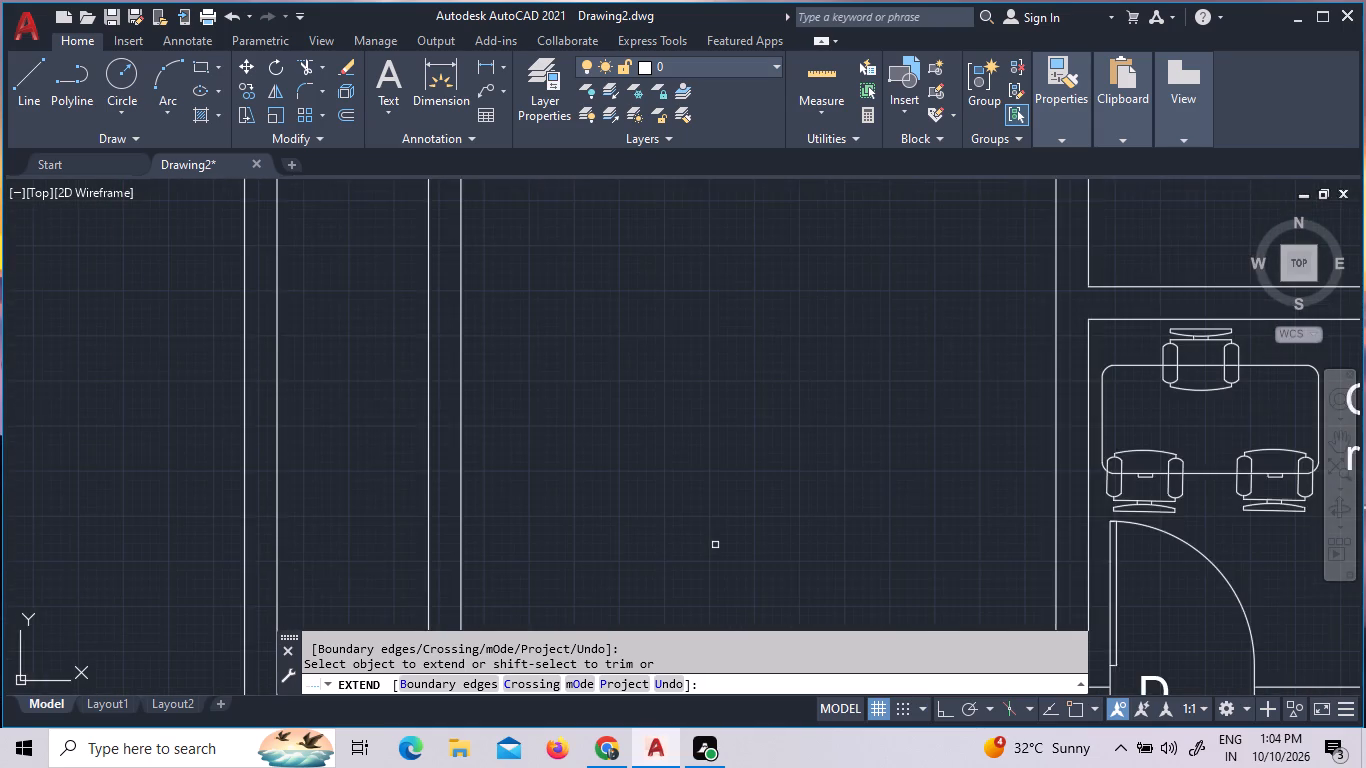
scroll(715, 545, "down", 2)
middle_click_drag(715, 545, 734, 592)
scroll(736, 550, "up", 2)
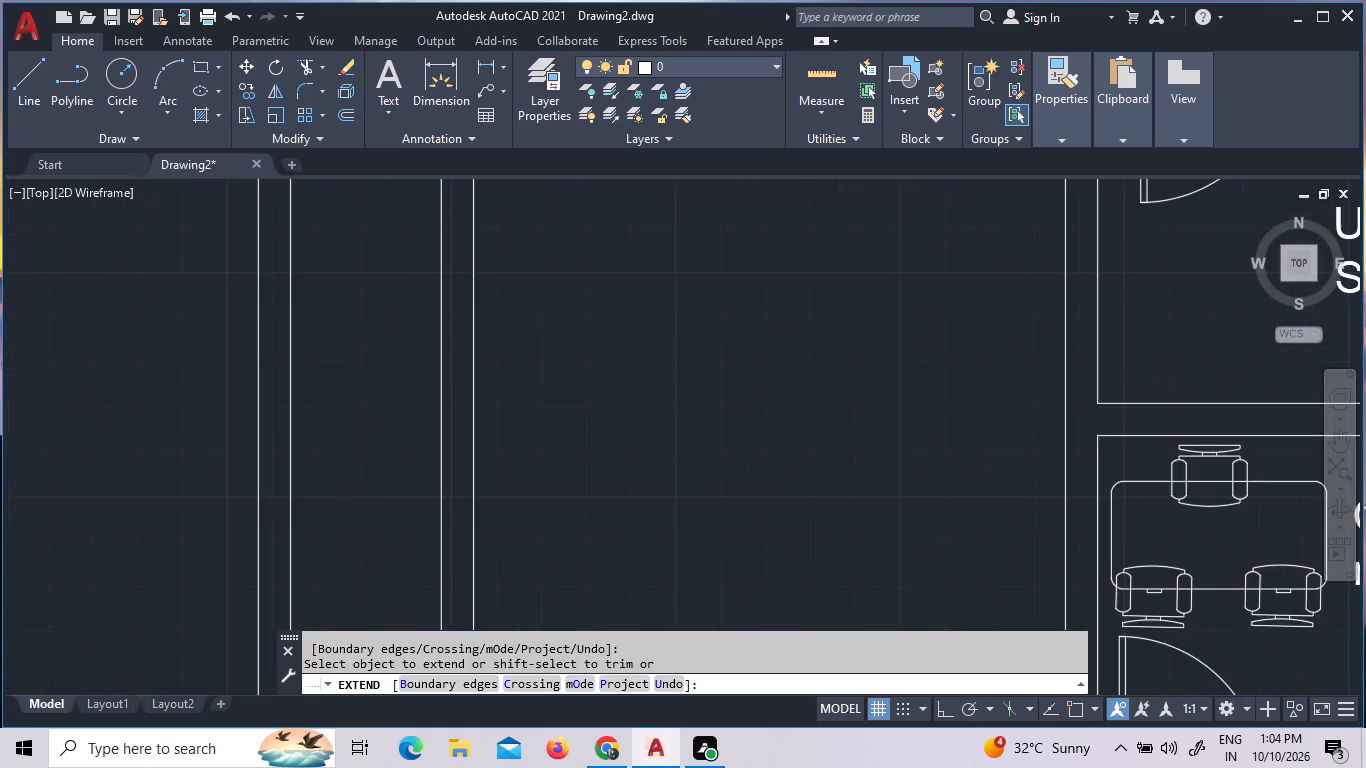
scroll(736, 550, "up", 1)
scroll(736, 550, "down", 1)
middle_click_drag(736, 550, 755, 767)
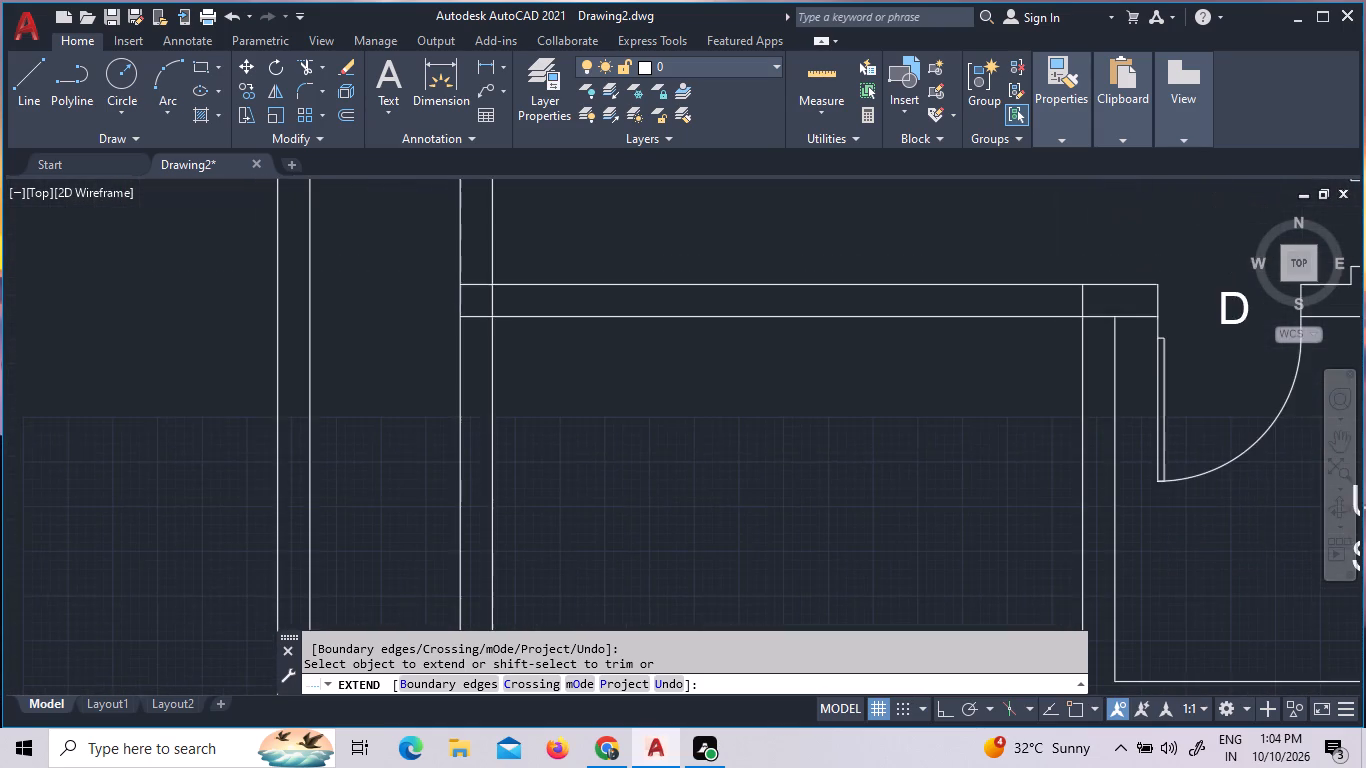
middle_click_drag(755, 767, 779, 638)
scroll(780, 633, "down", 3)
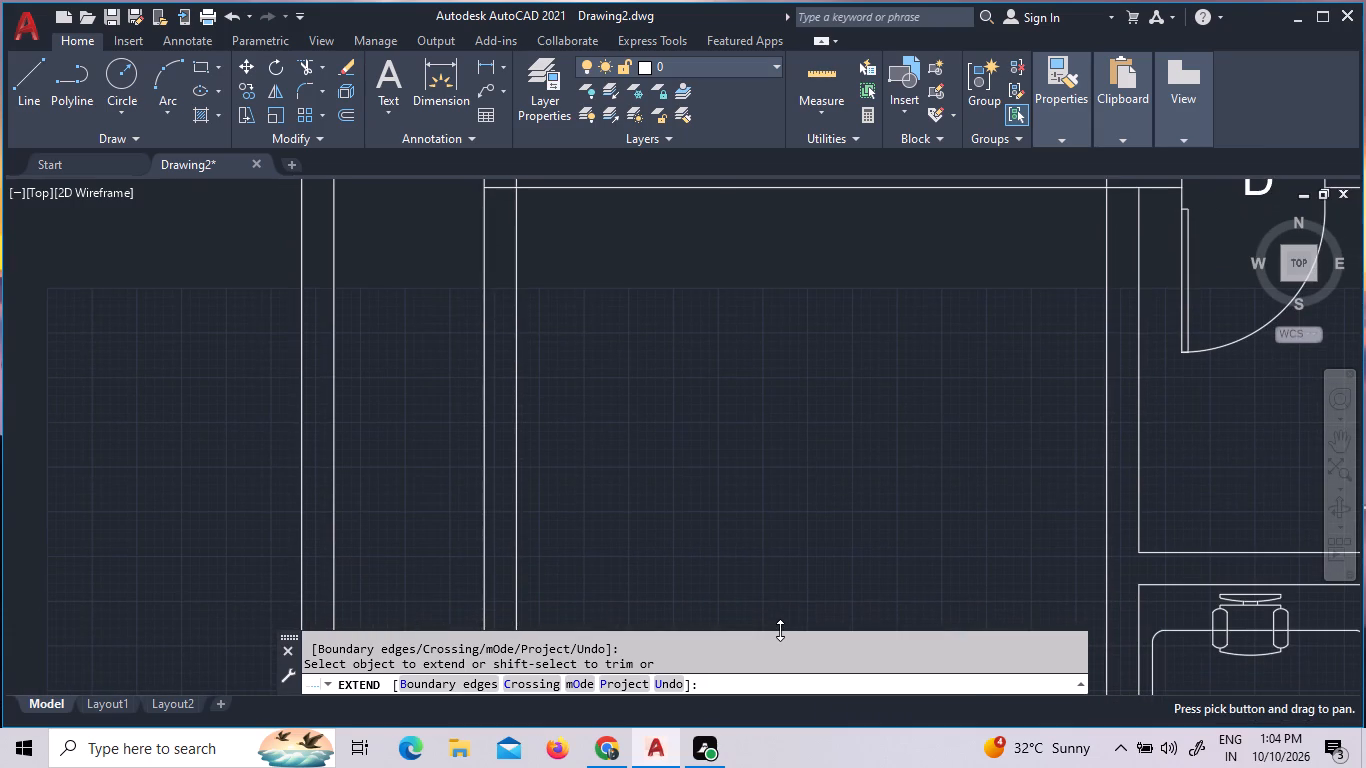
scroll(817, 486, "down", 1)
middle_click_drag(814, 496, 805, 411)
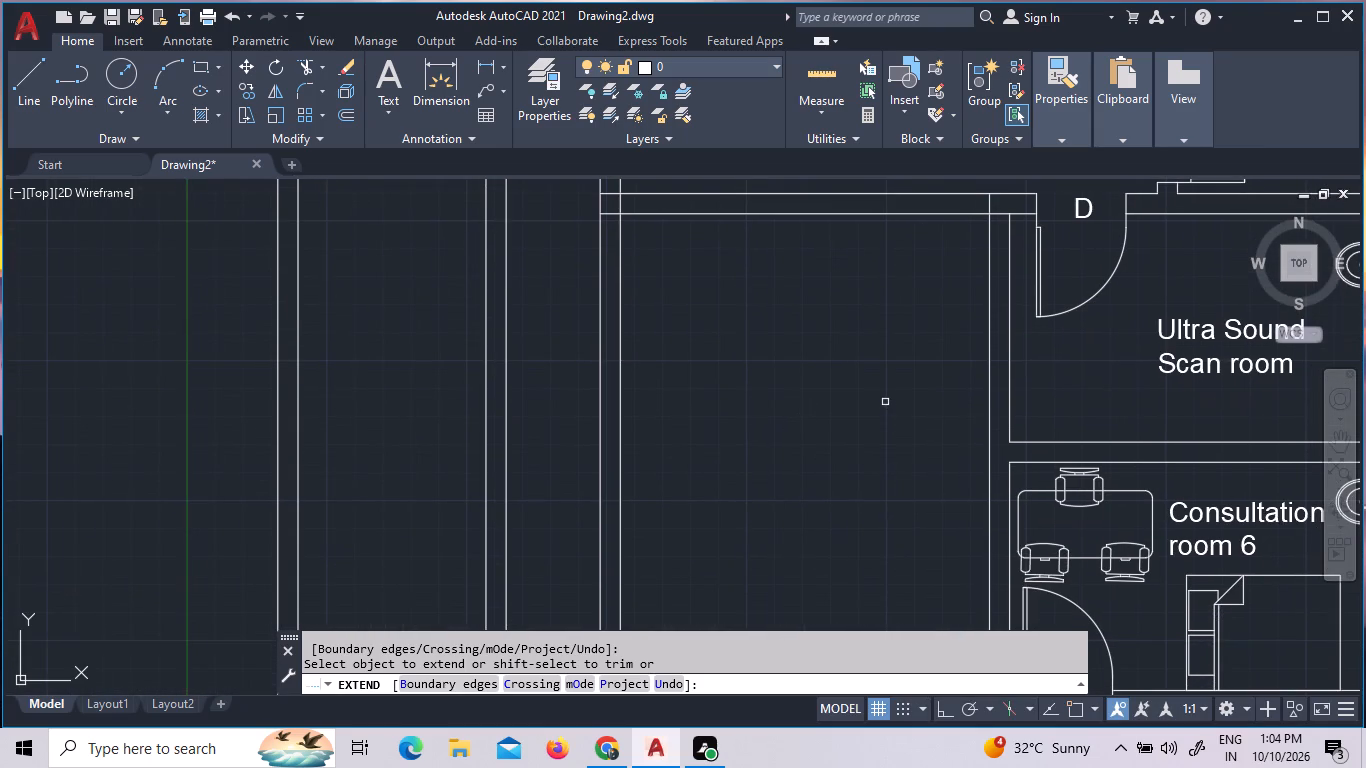
Offset the south line of the extended wall, west of the Ultra Sound Scan room, 8'6" to the south.
key("Escape")
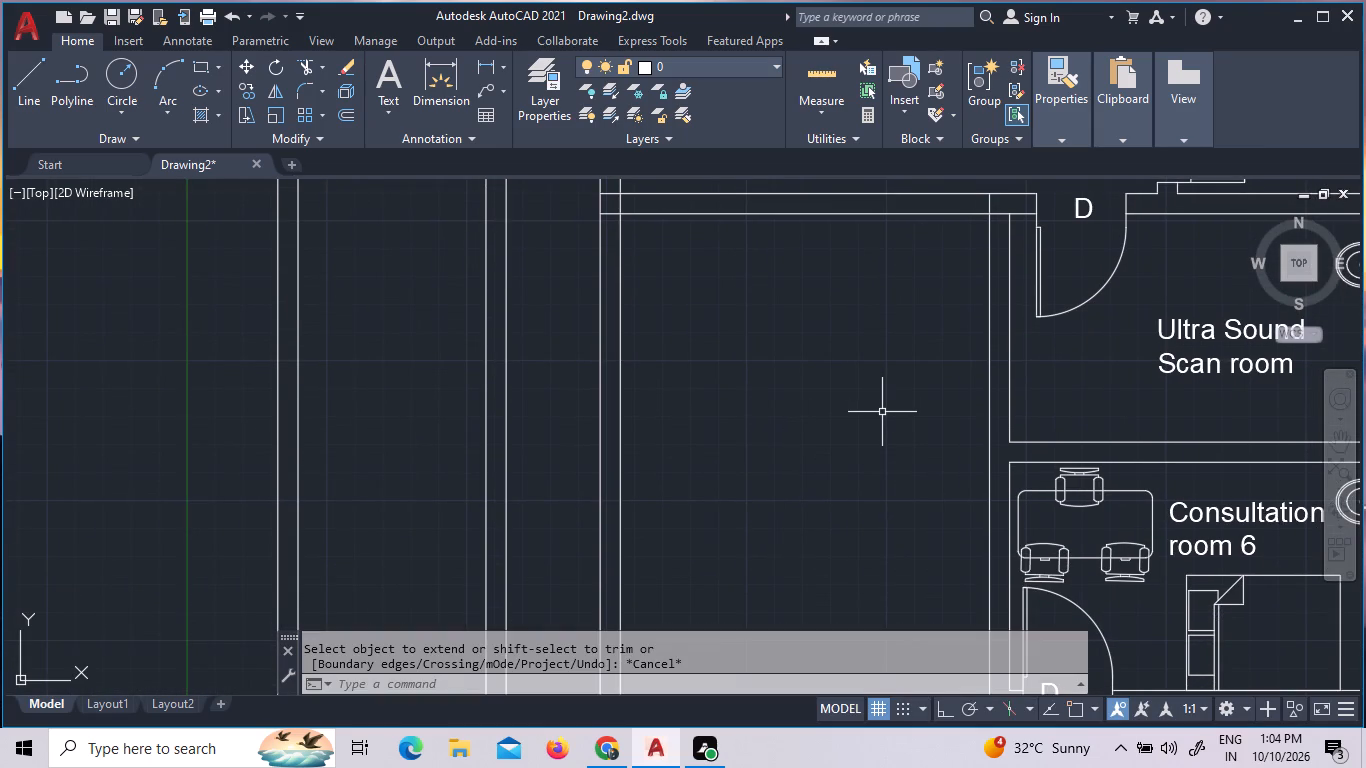
key("o")
key("Return")
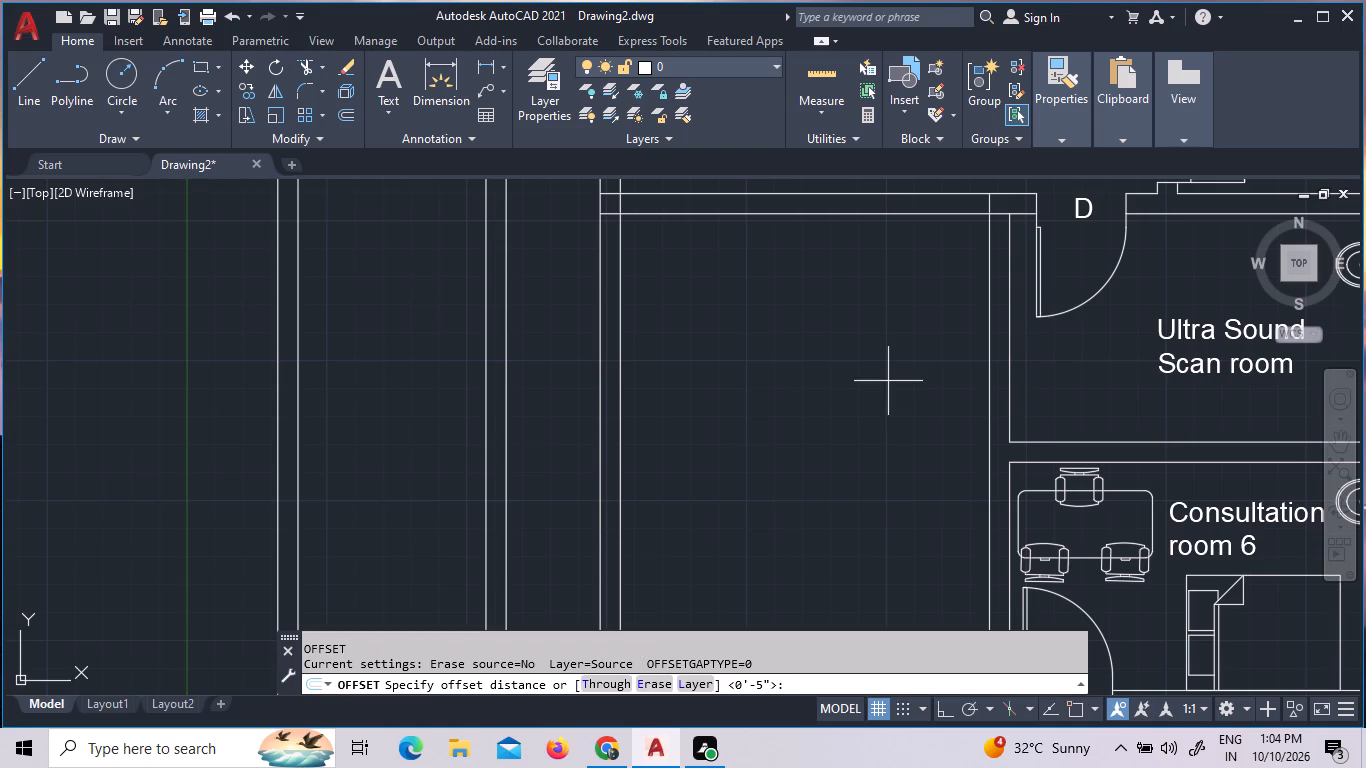
key("8")
type("'6")
key("shift+quotedbl")
key("Return")
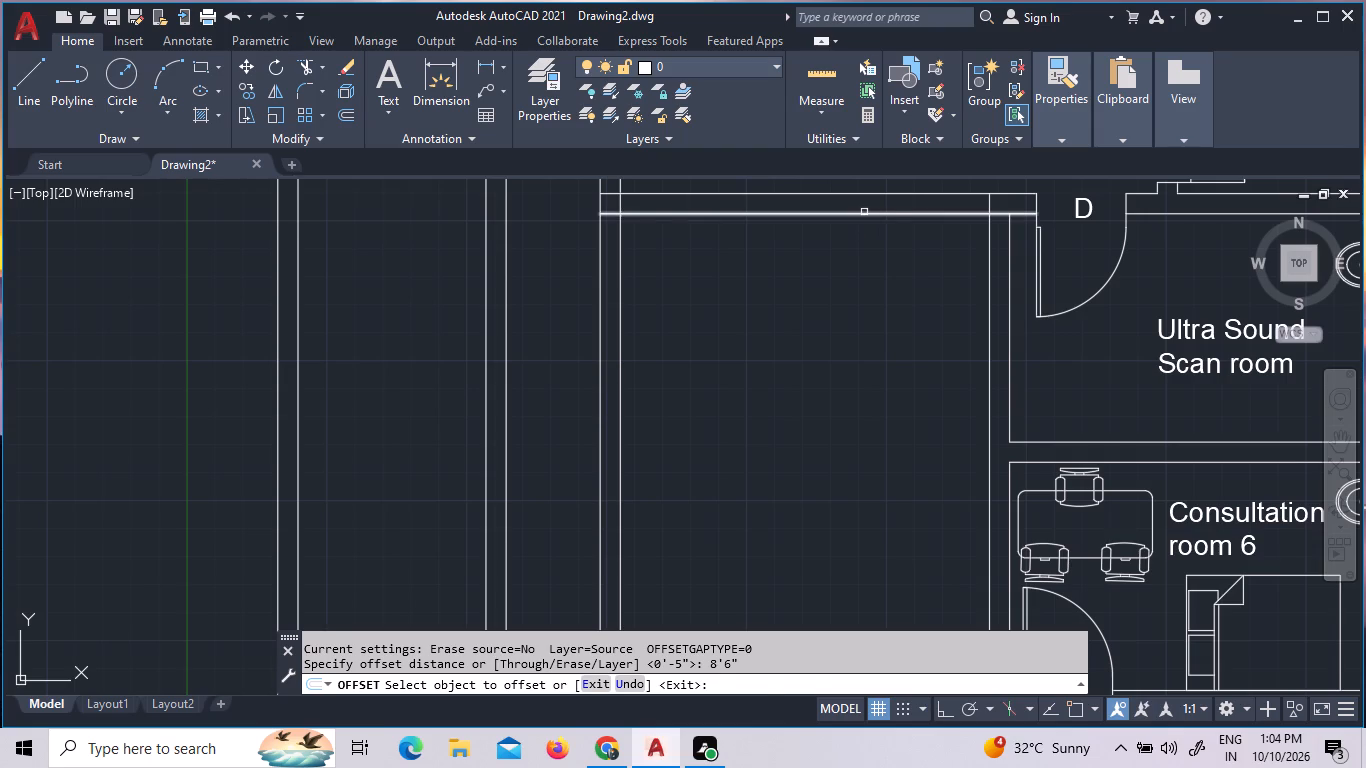
left_click(864, 212)
left_click(889, 378)
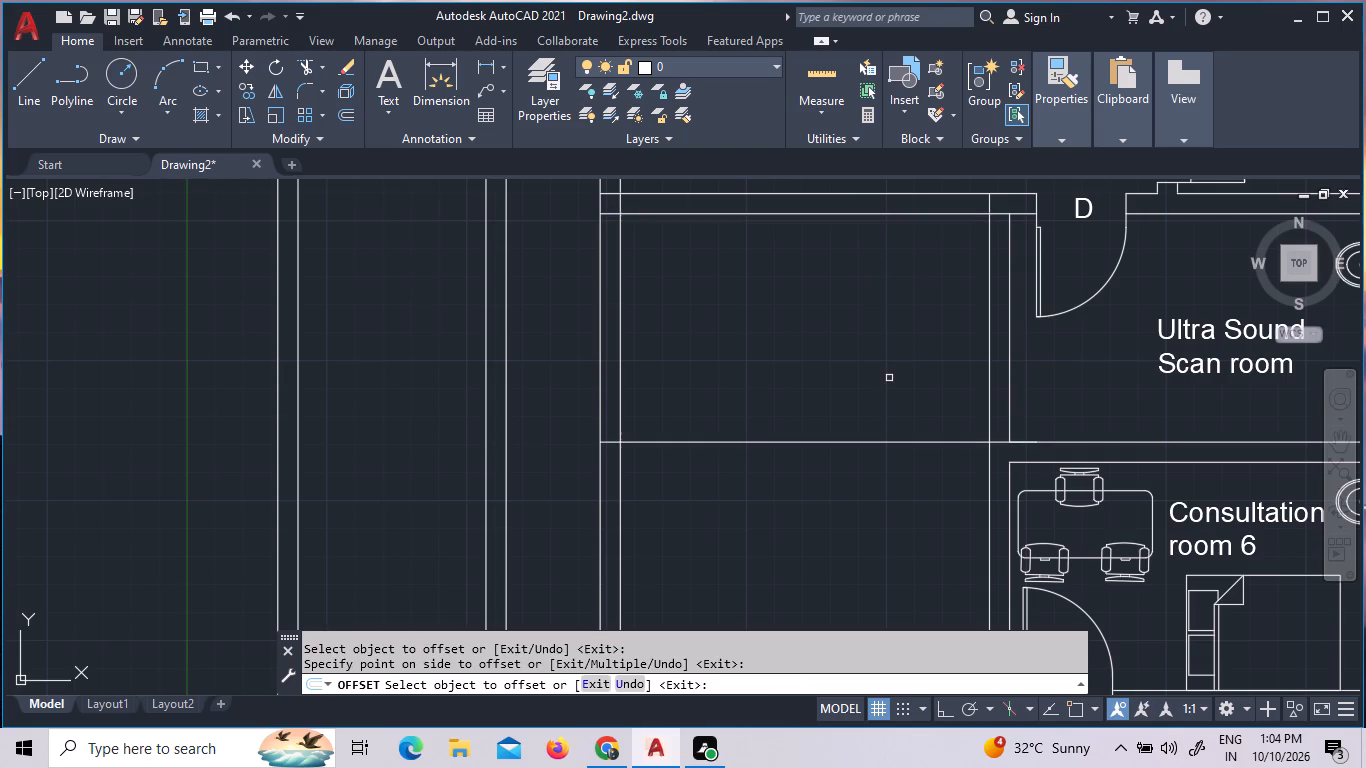
key("Escape")
Offset the new horizontal line 9" to the south to form the partition wall west of Consultation room 6.
key("o")
key("Return")
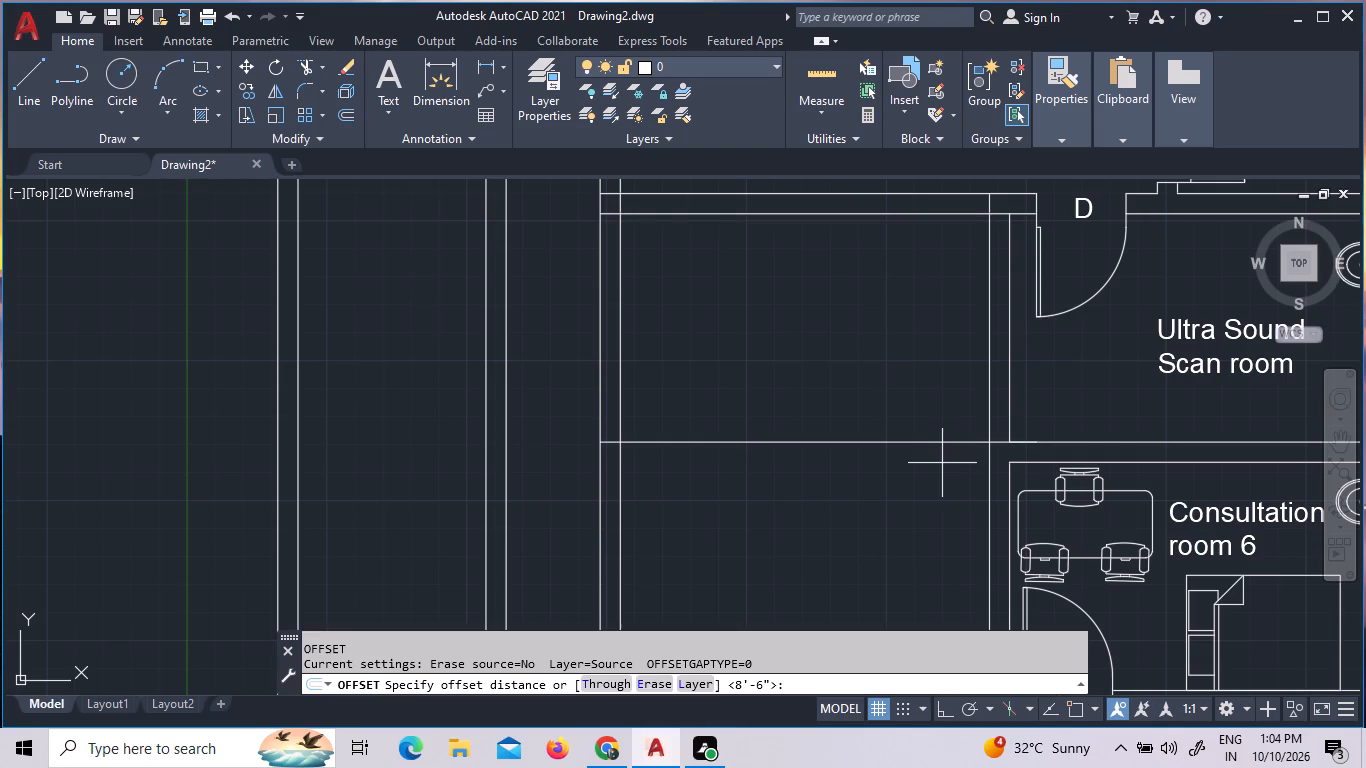
key("9")
key("shift+quotedbl")
key("Return")
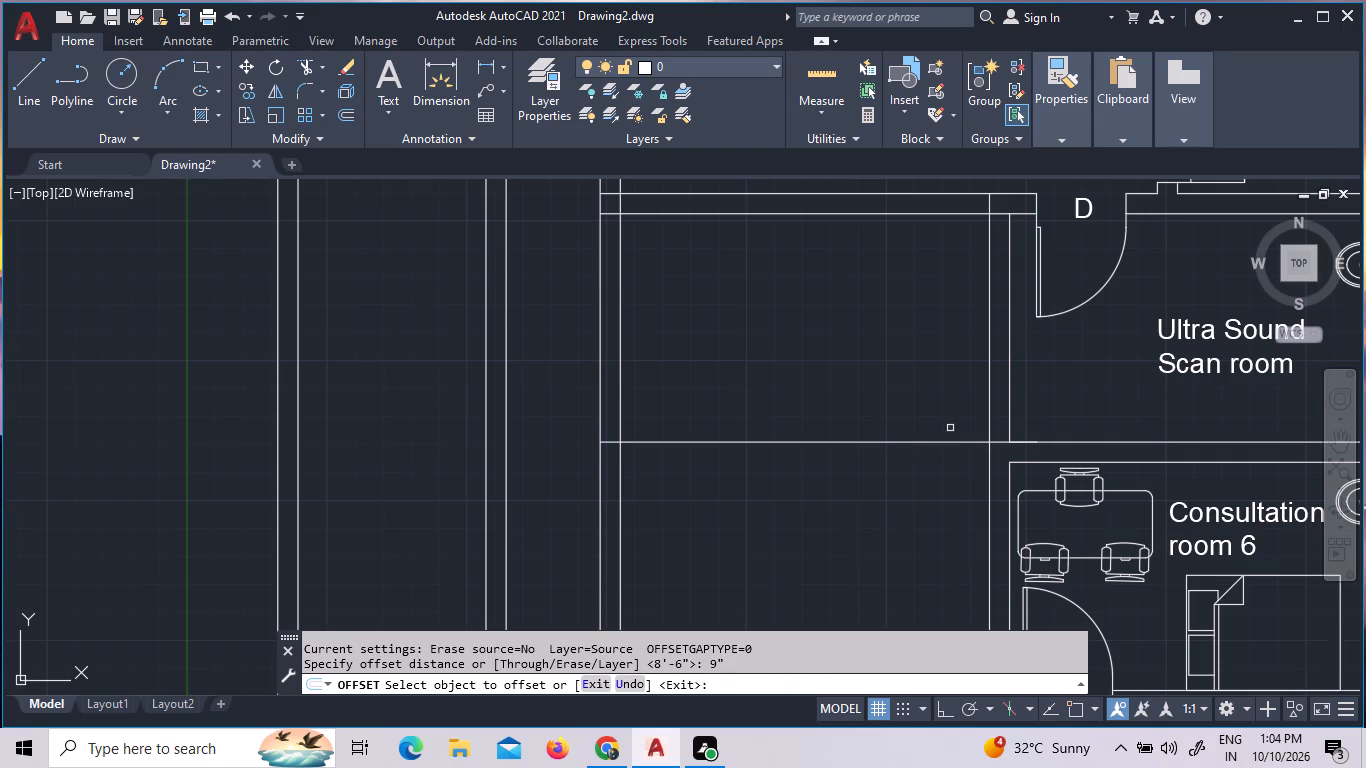
left_click(956, 443)
left_click(956, 443)
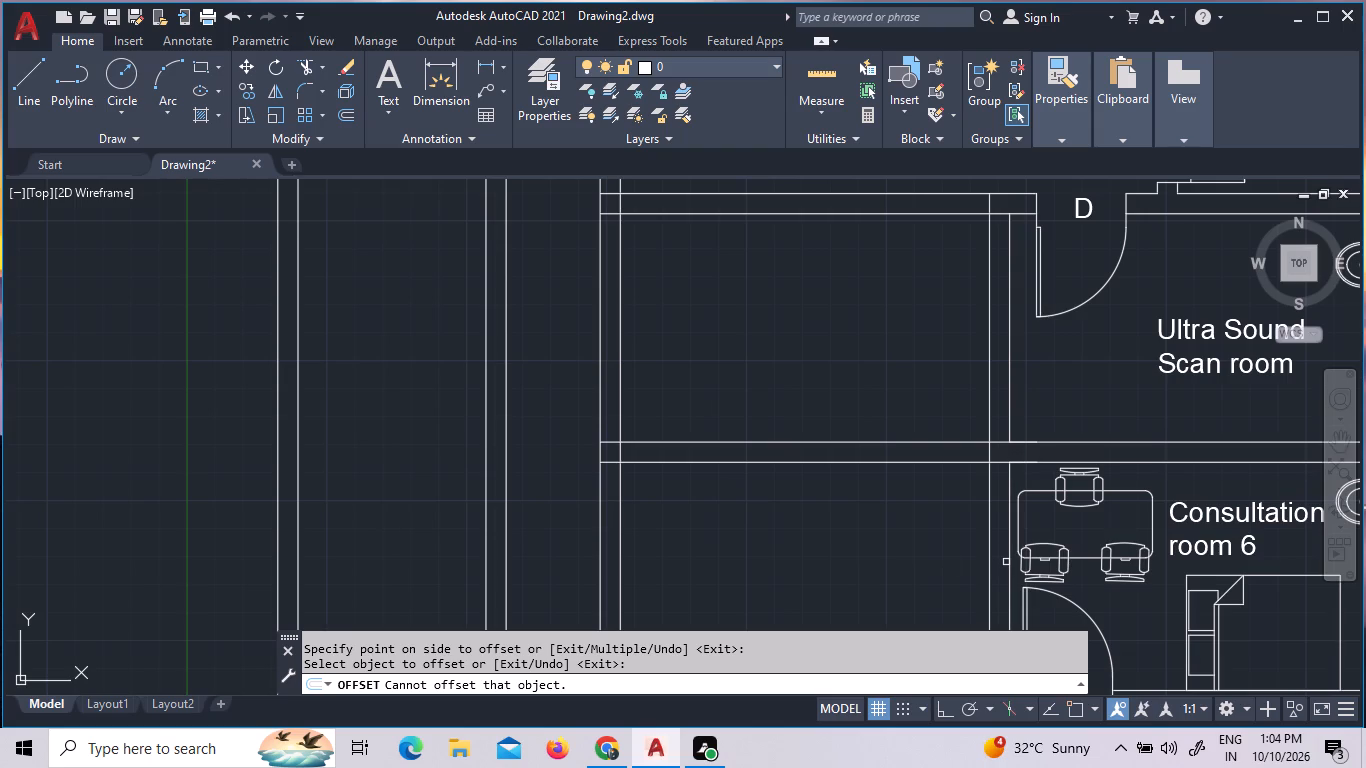
key("Escape")
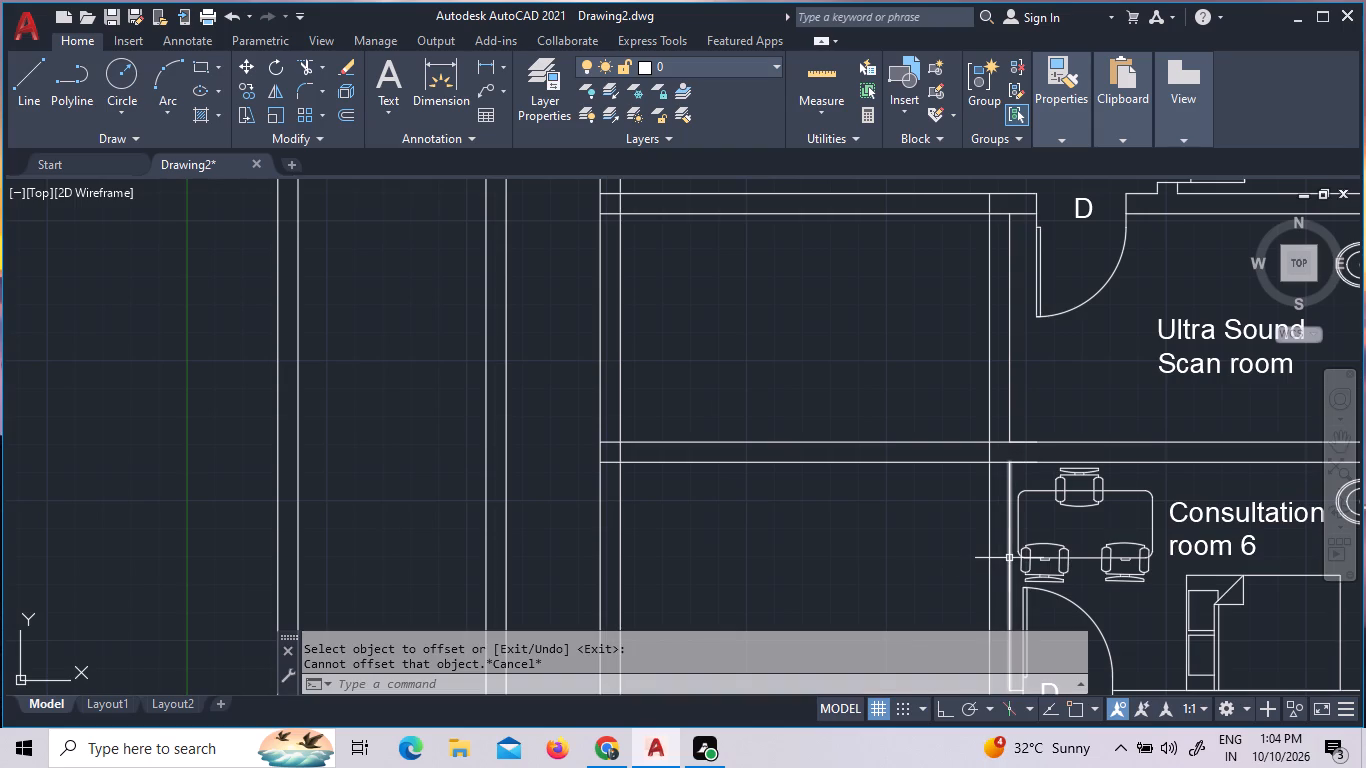
Offset the partition wall's south line 10' to the south for the next room's far wall.
key("o")
key("Return")
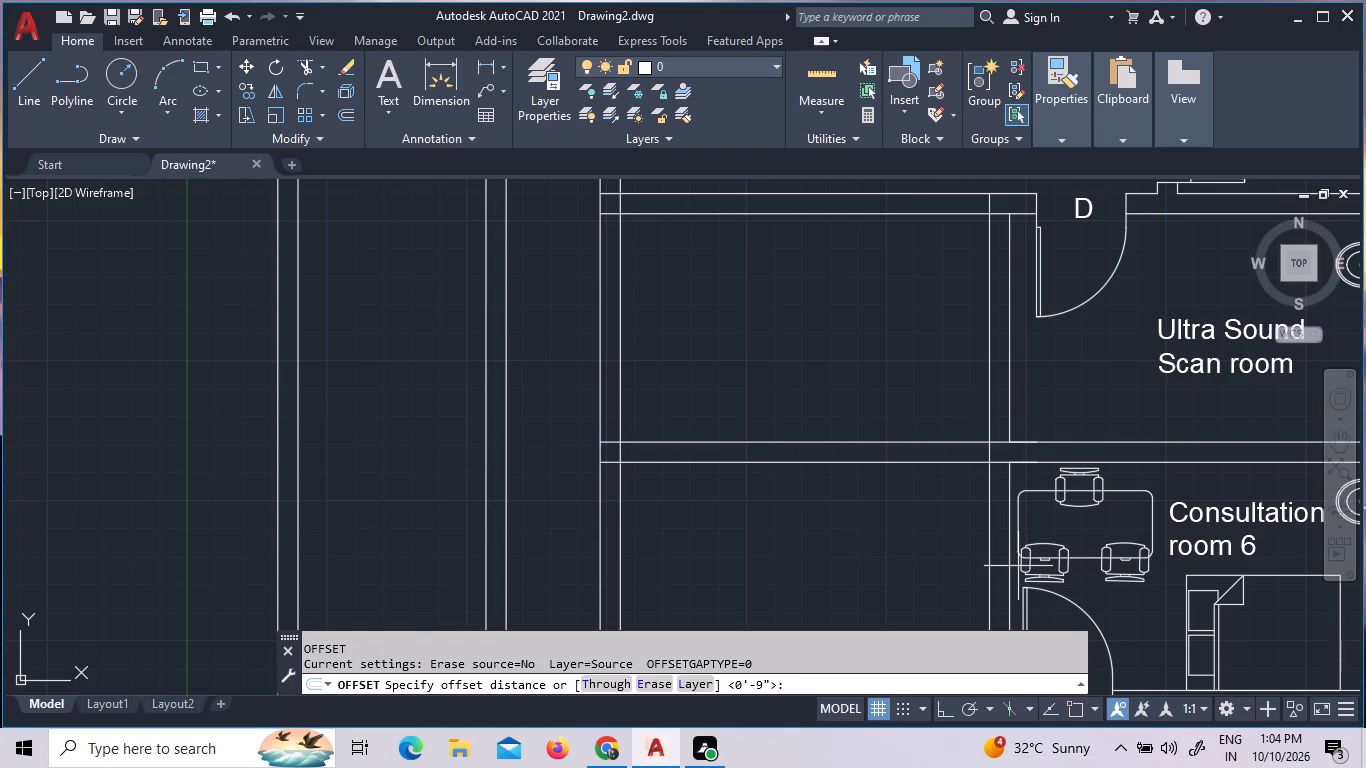
key("1")
key("0")
key("apostrophe")
key("Return")
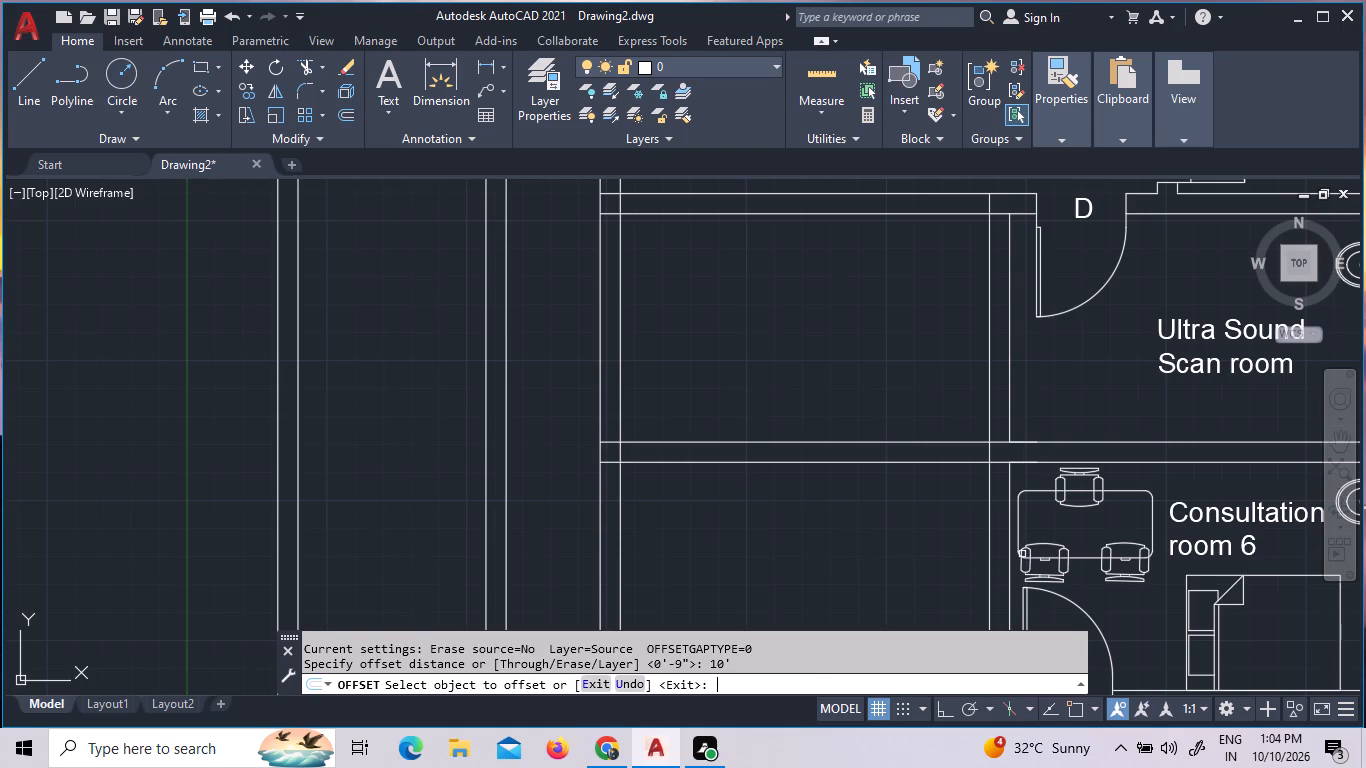
middle_click(904, 460)
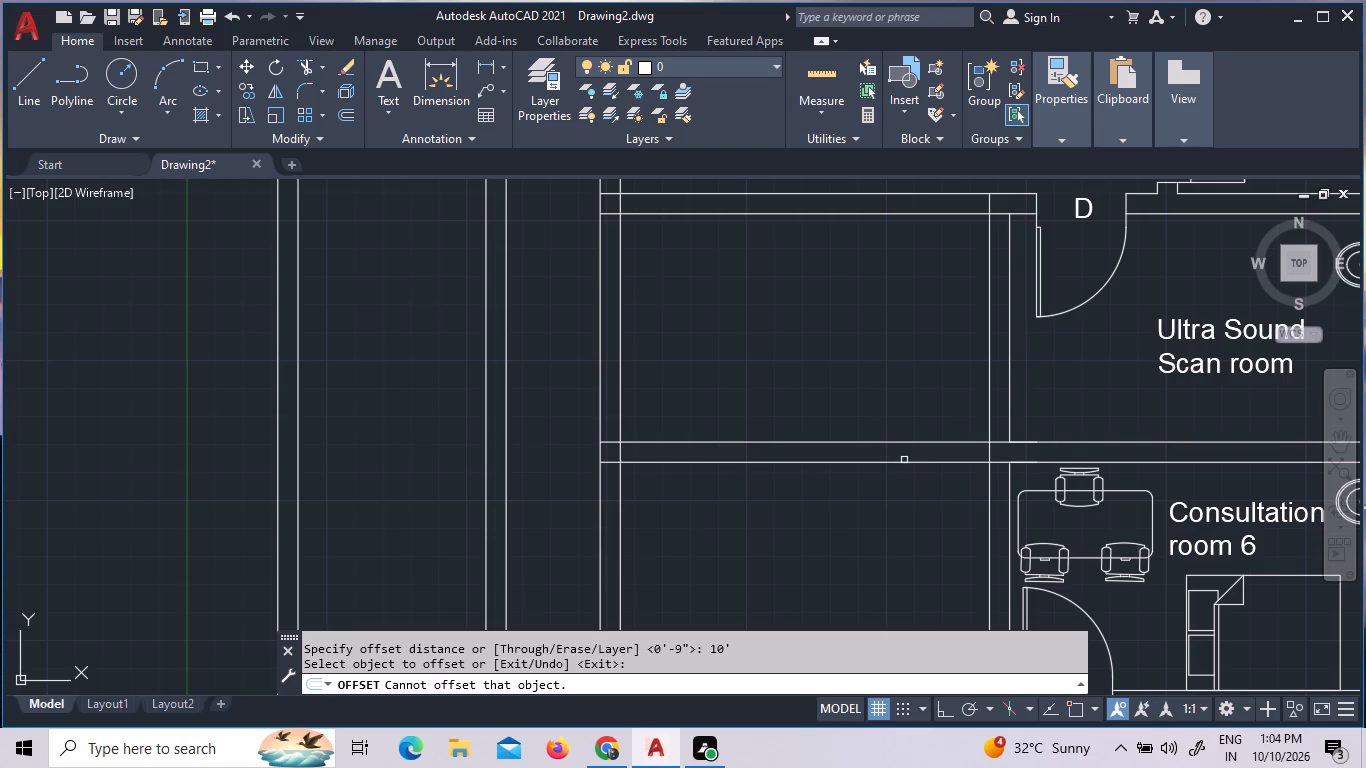
middle_click_drag(904, 460, 855, 264)
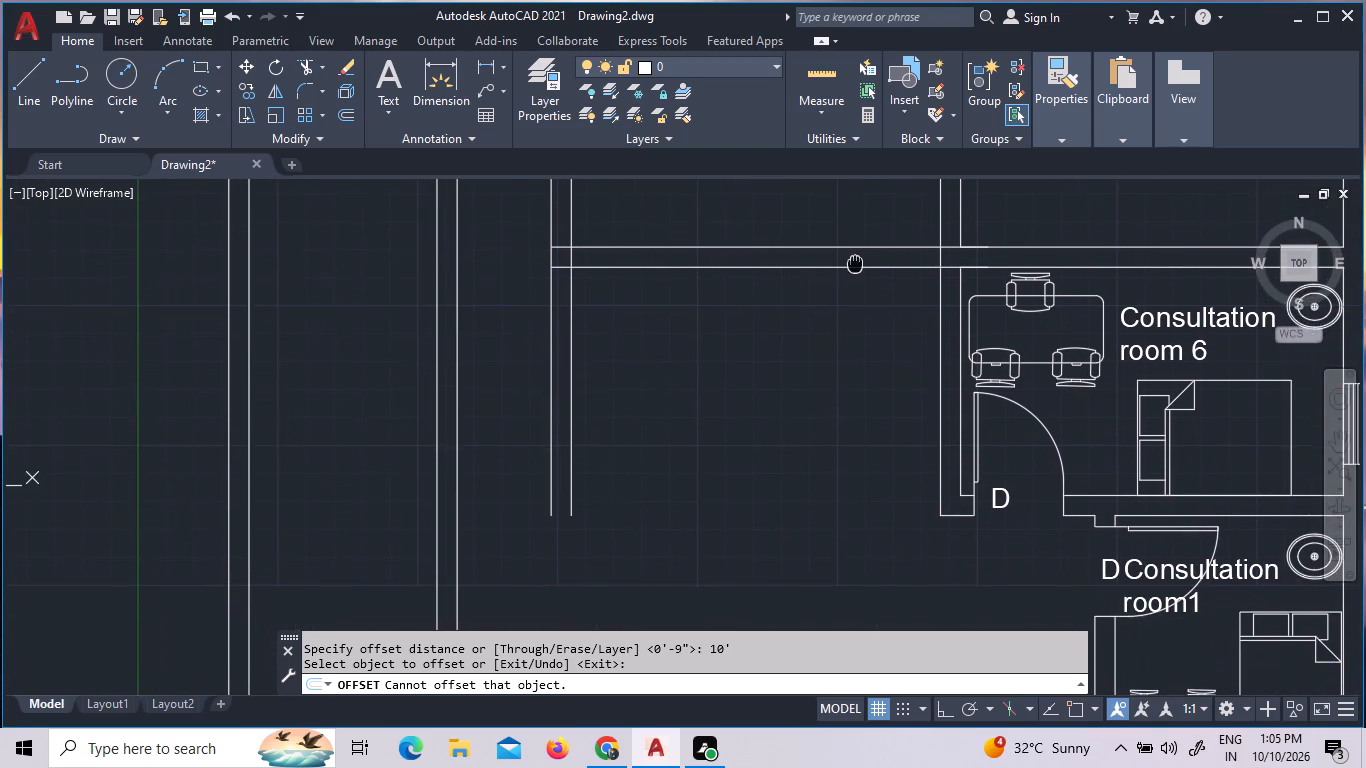
middle_click_drag(855, 264, 855, 259)
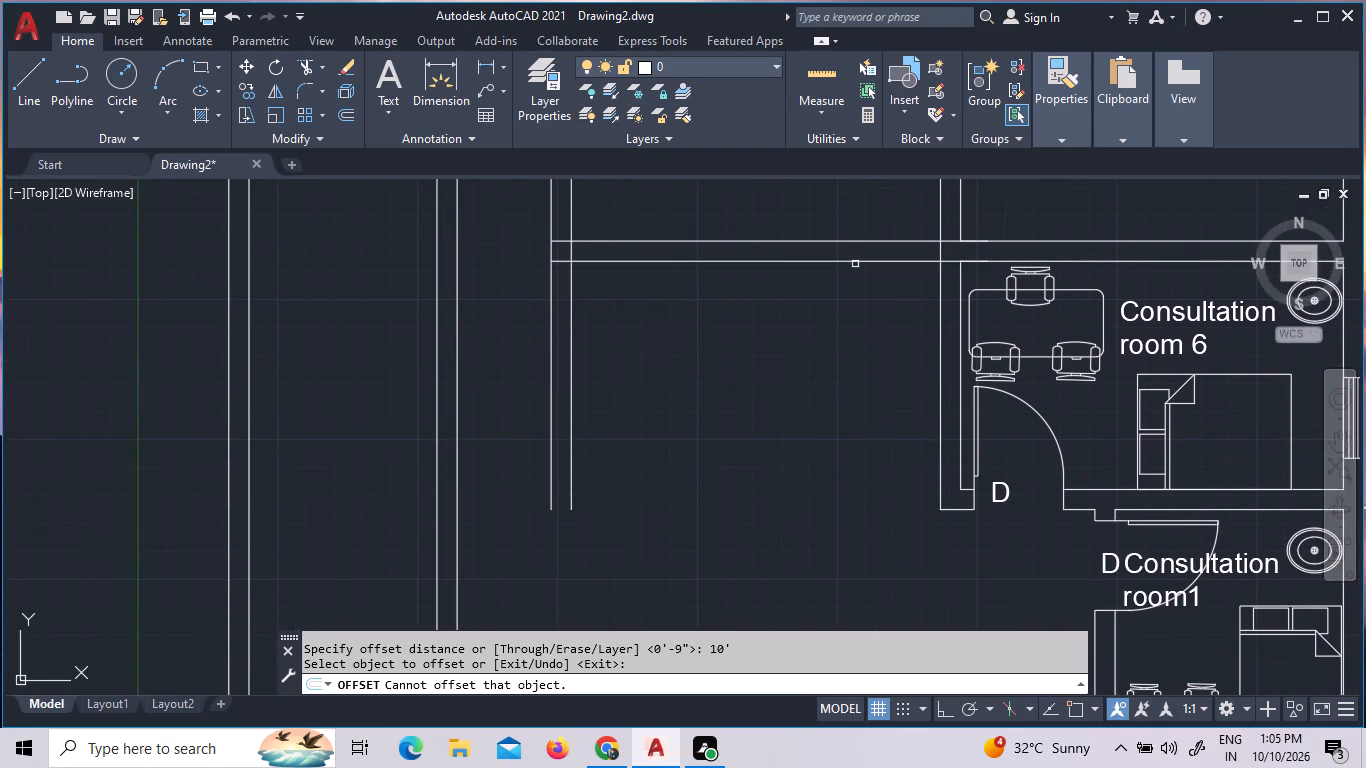
left_click(855, 264)
left_click(863, 258)
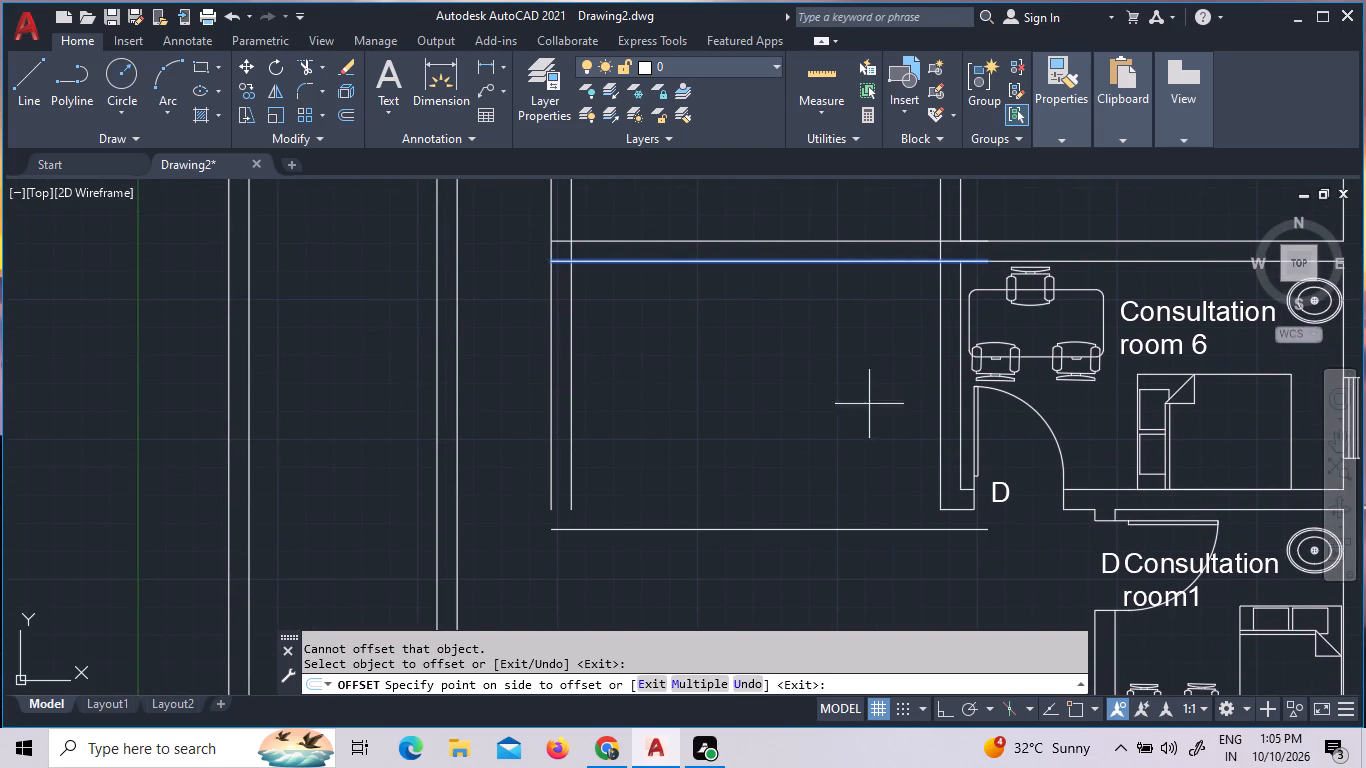
left_click(918, 546)
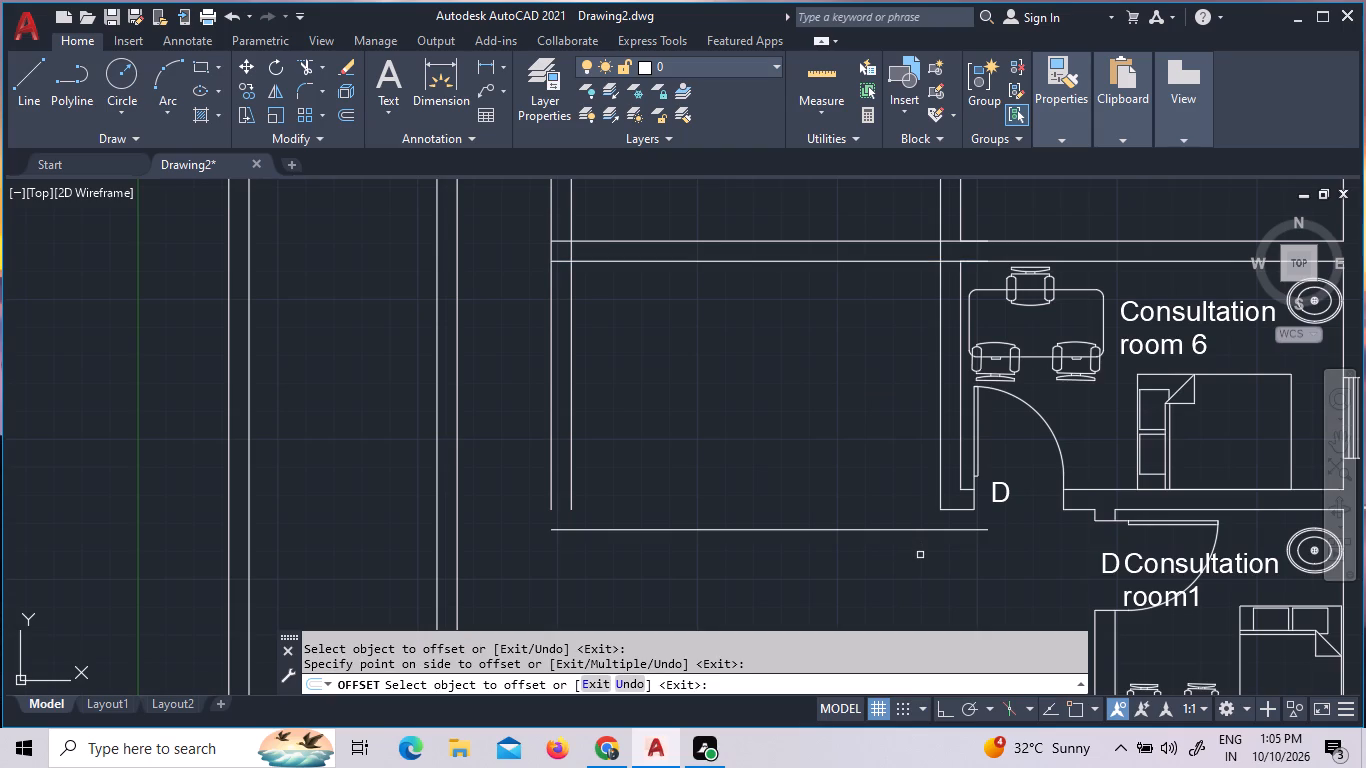
key("Escape")
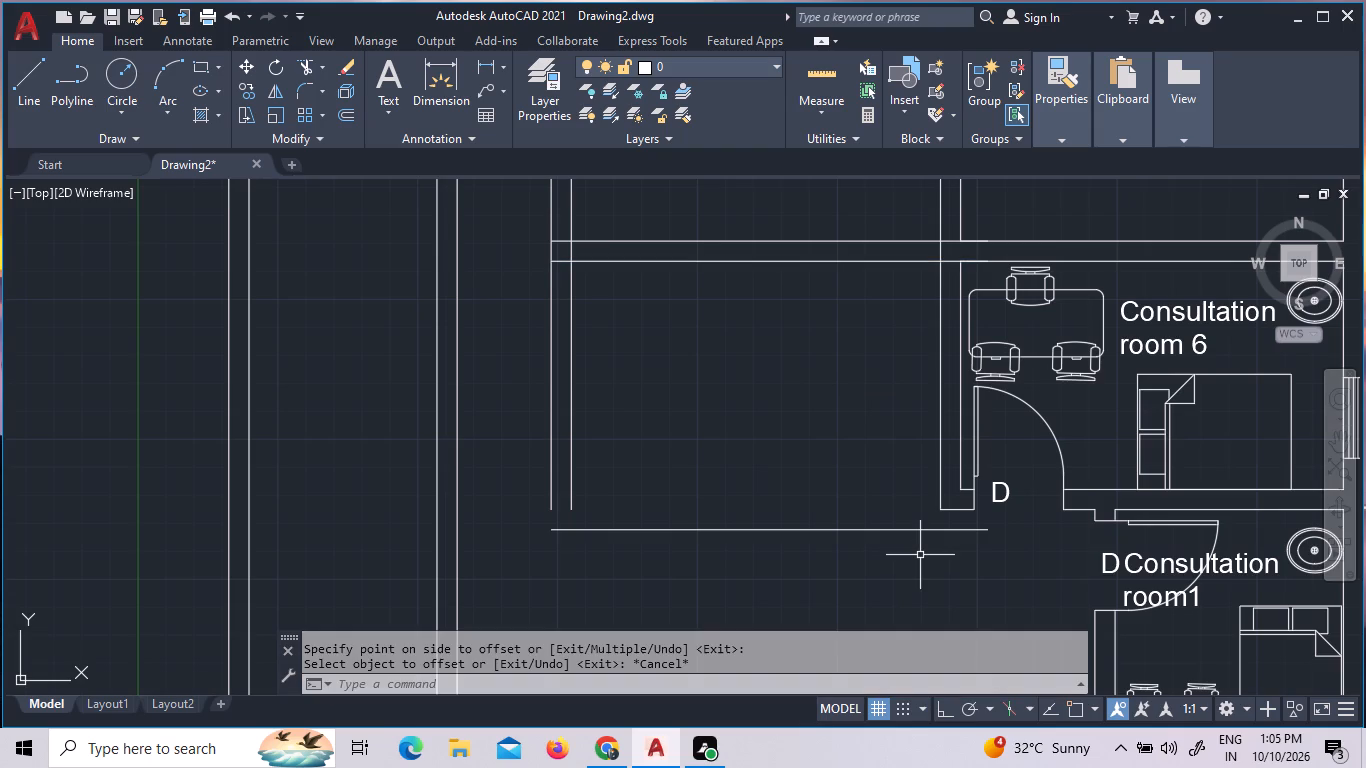
Offset the southernmost new line 9" to the south to give that wall its thickness.
key("o")
key("Return")
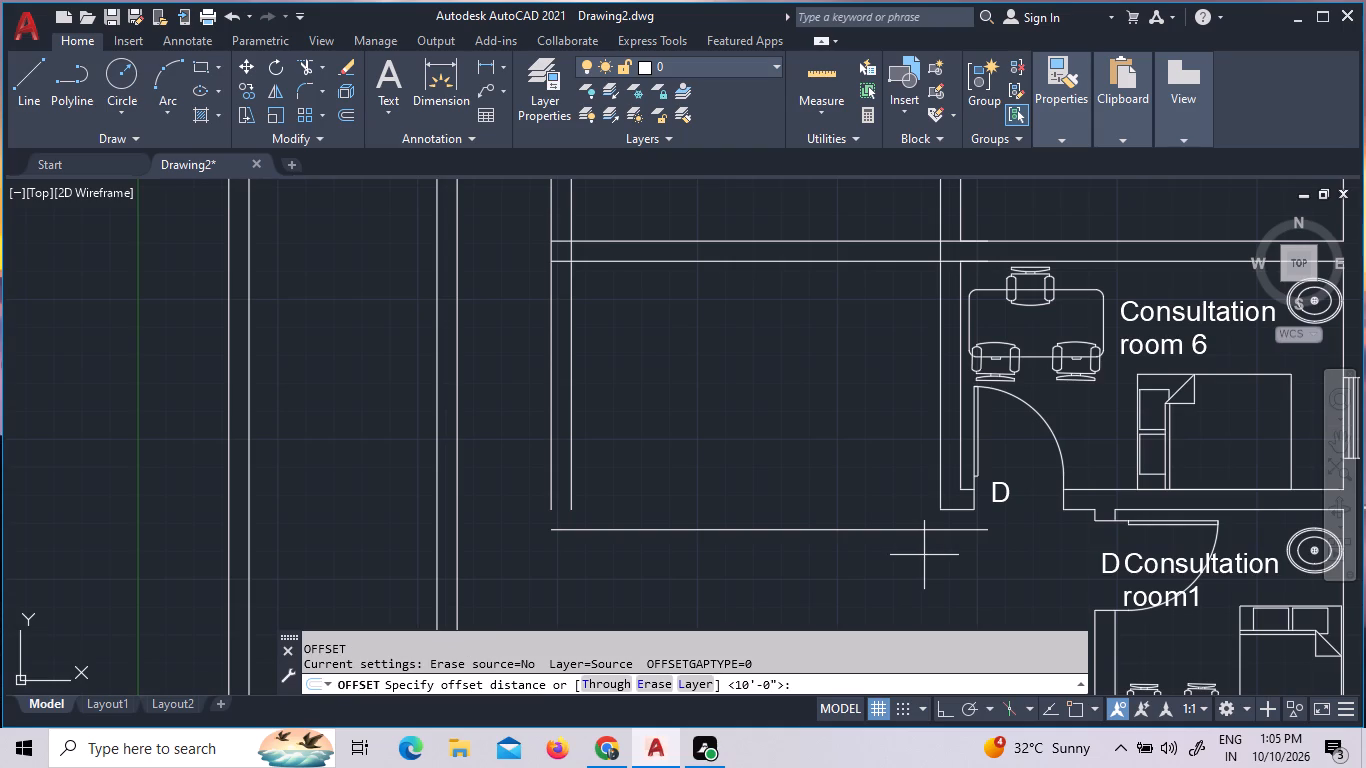
key("9")
key("shift+quotedbl")
key("Return")
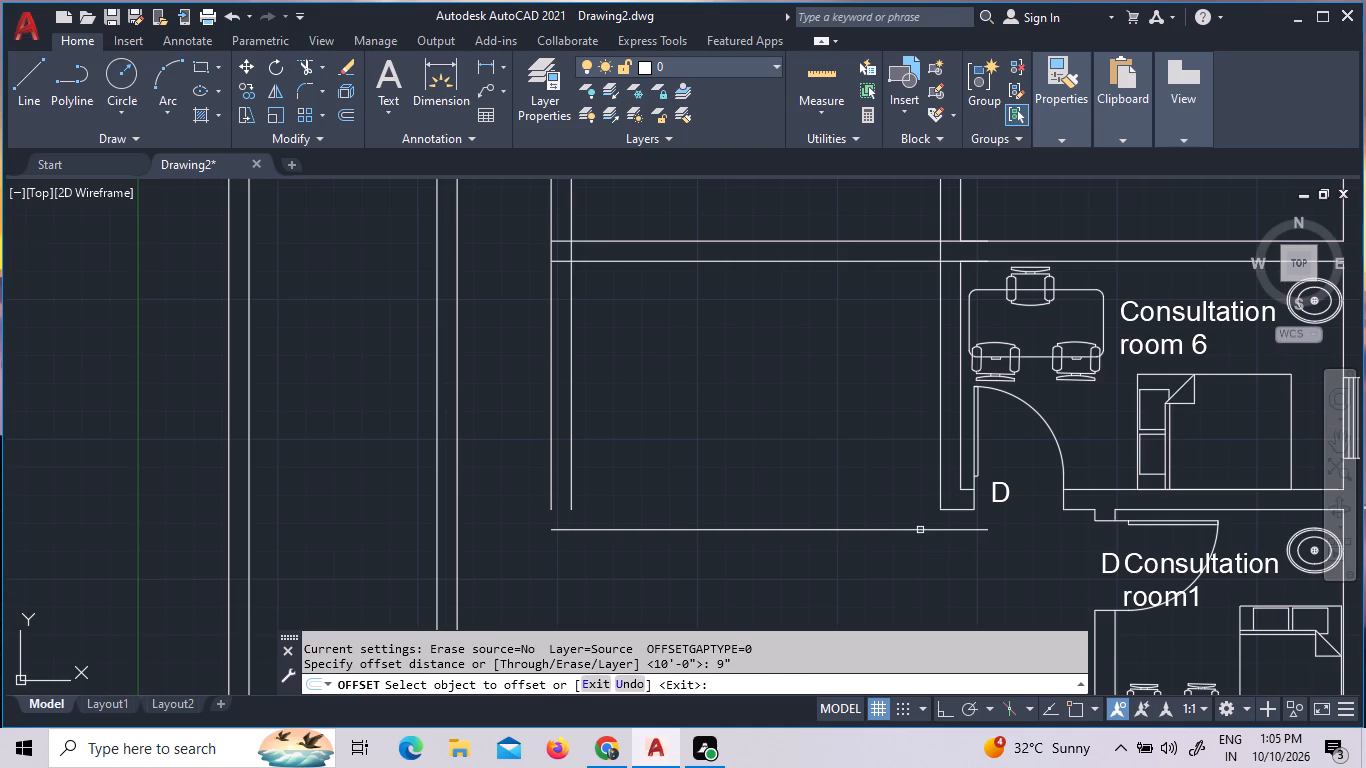
left_click(920, 530)
left_click(921, 542)
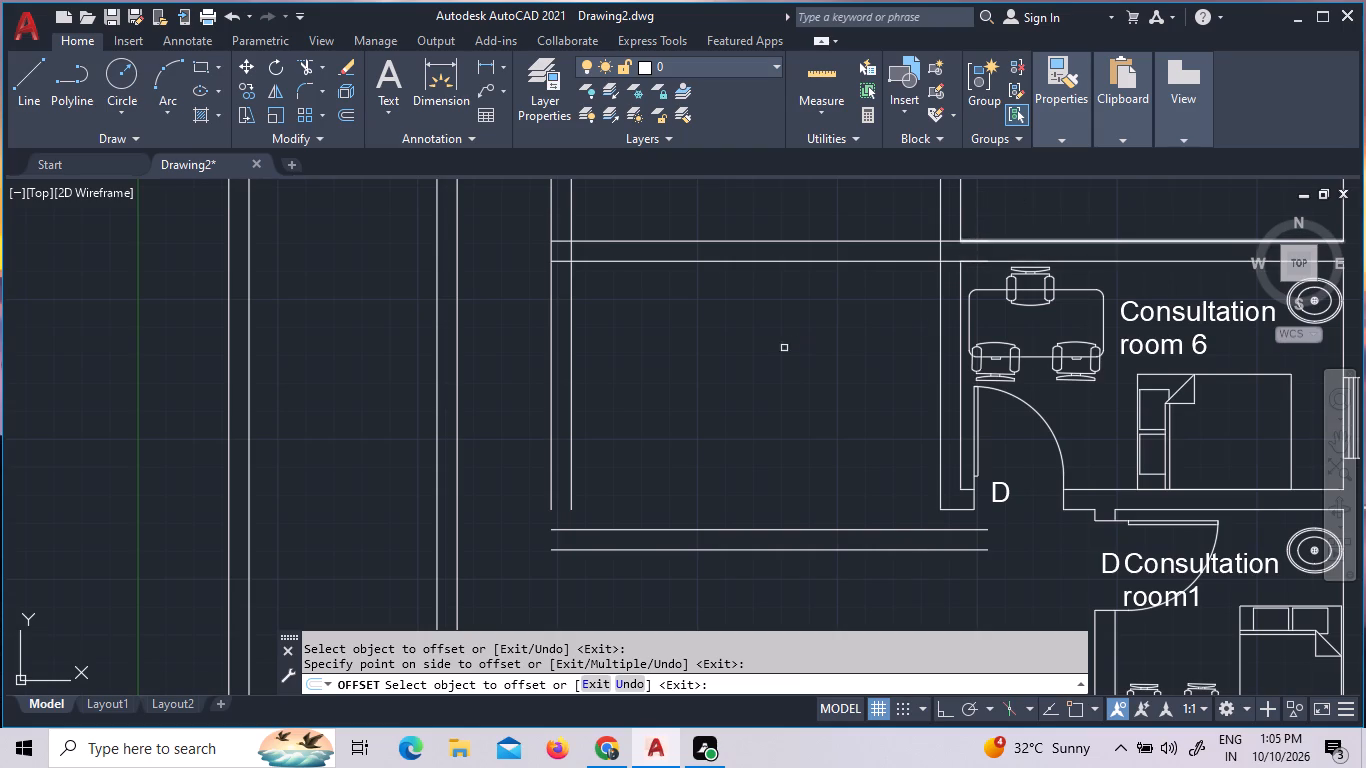
key("Escape")
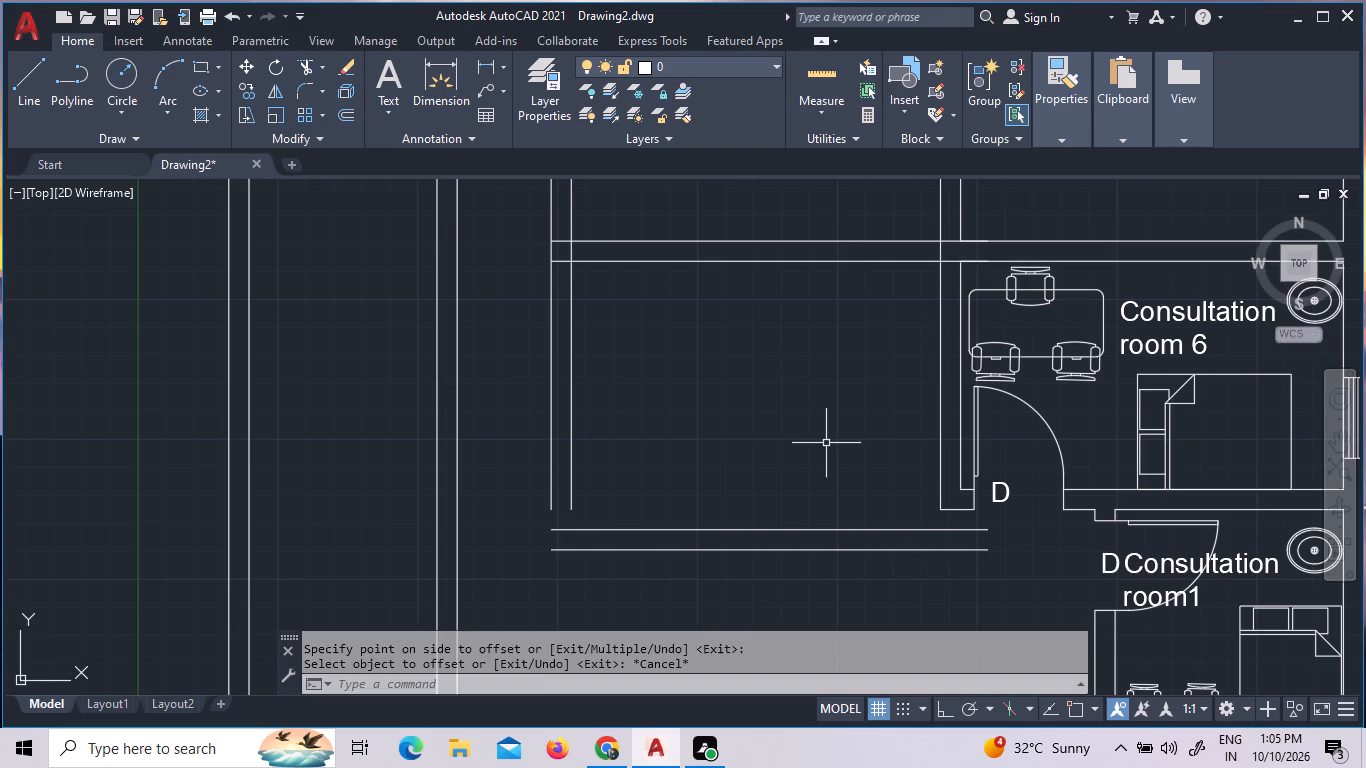
Extend the lines of the facing interior west wall and of Consultation room 6's west wall south to the far line of the new south wall.
key("e")
type("x")
key("space")
key("space")
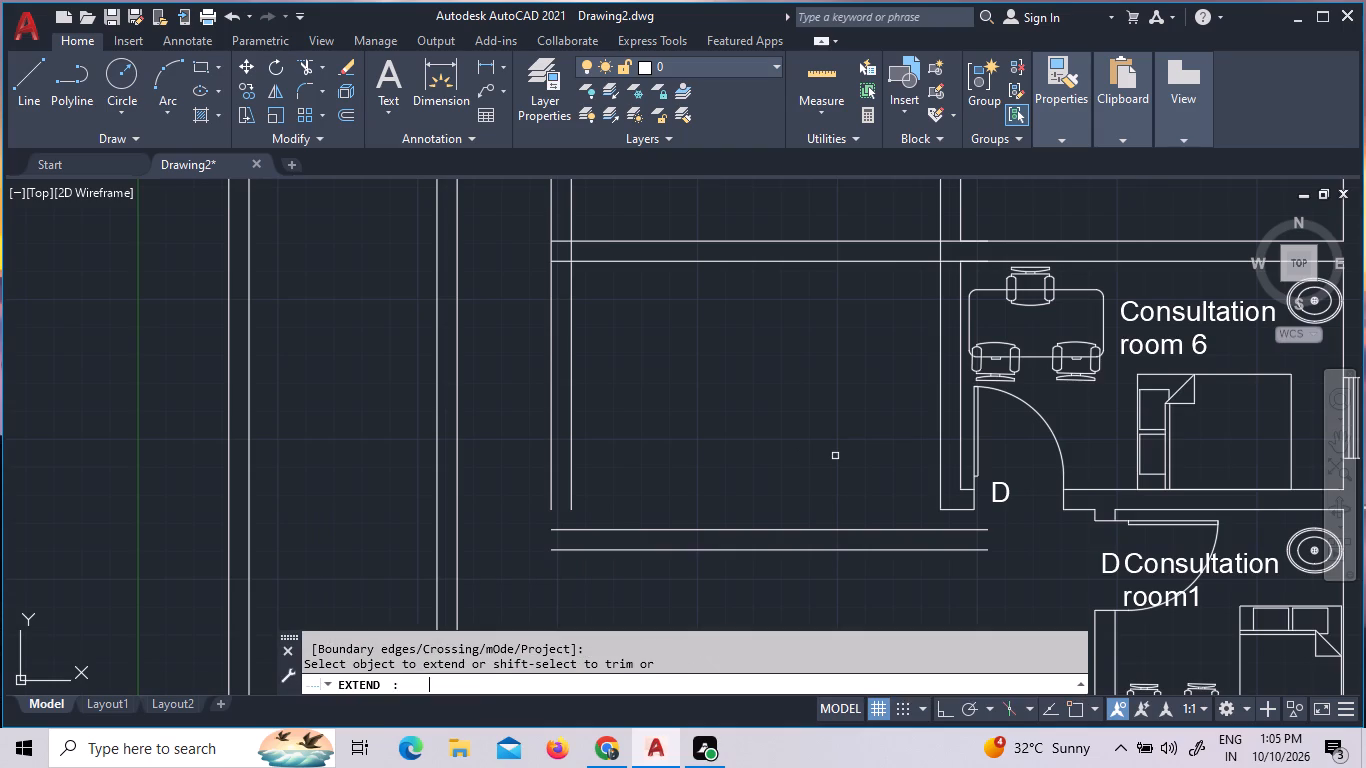
left_click(675, 461)
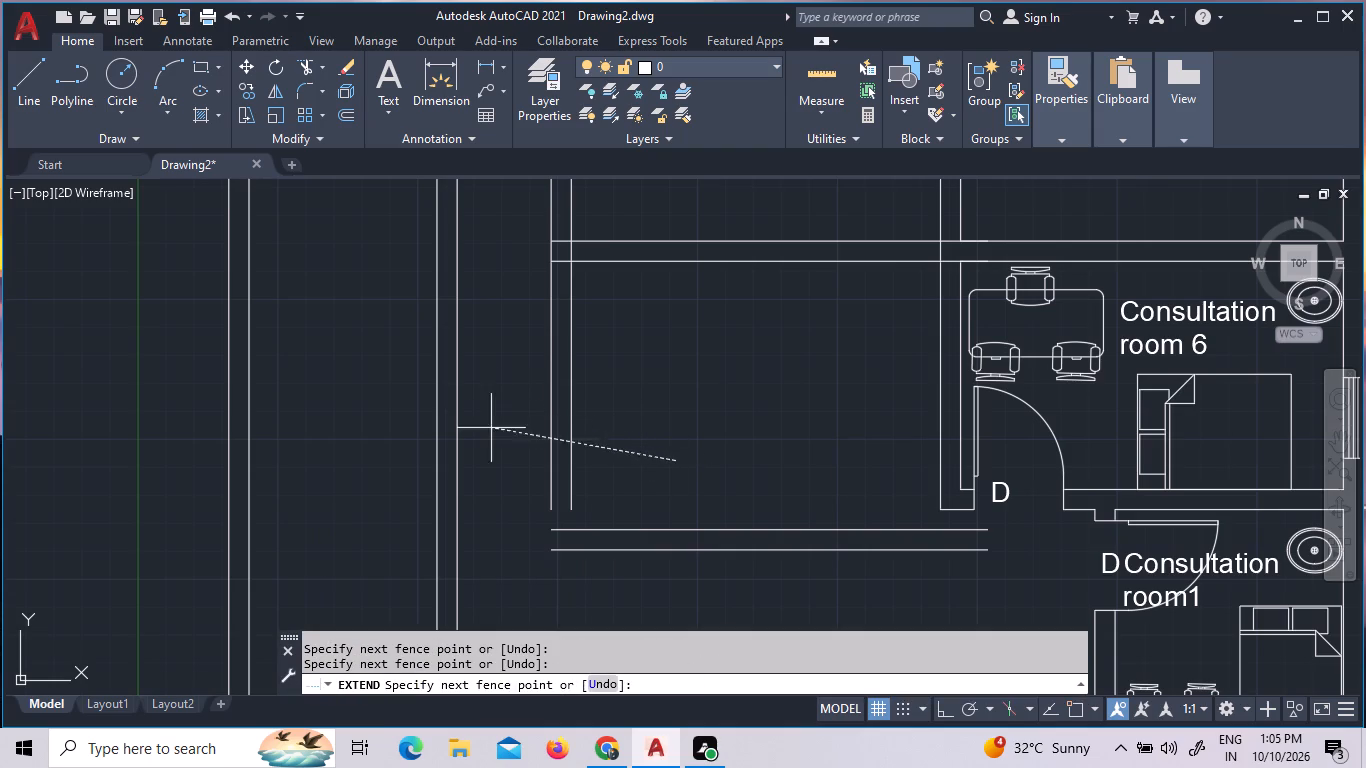
left_click(507, 463)
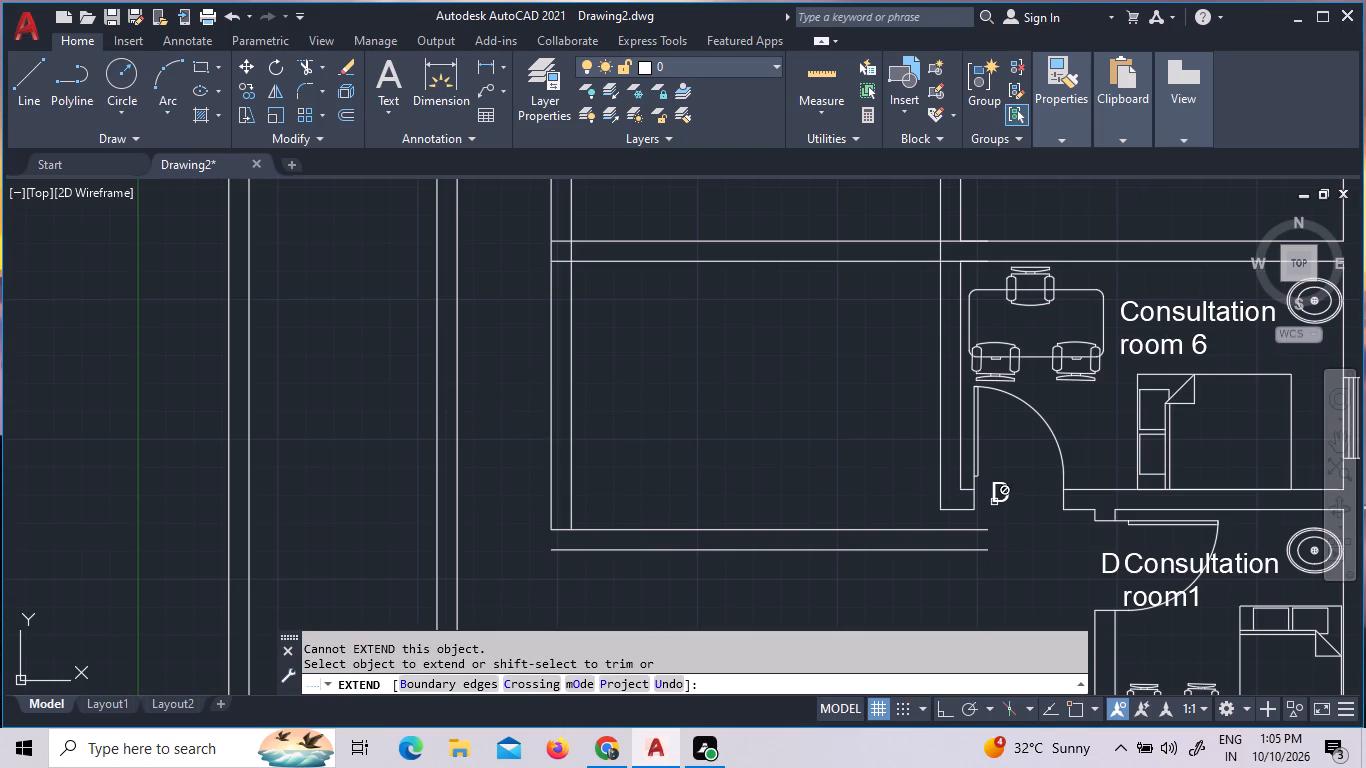
left_click(938, 500)
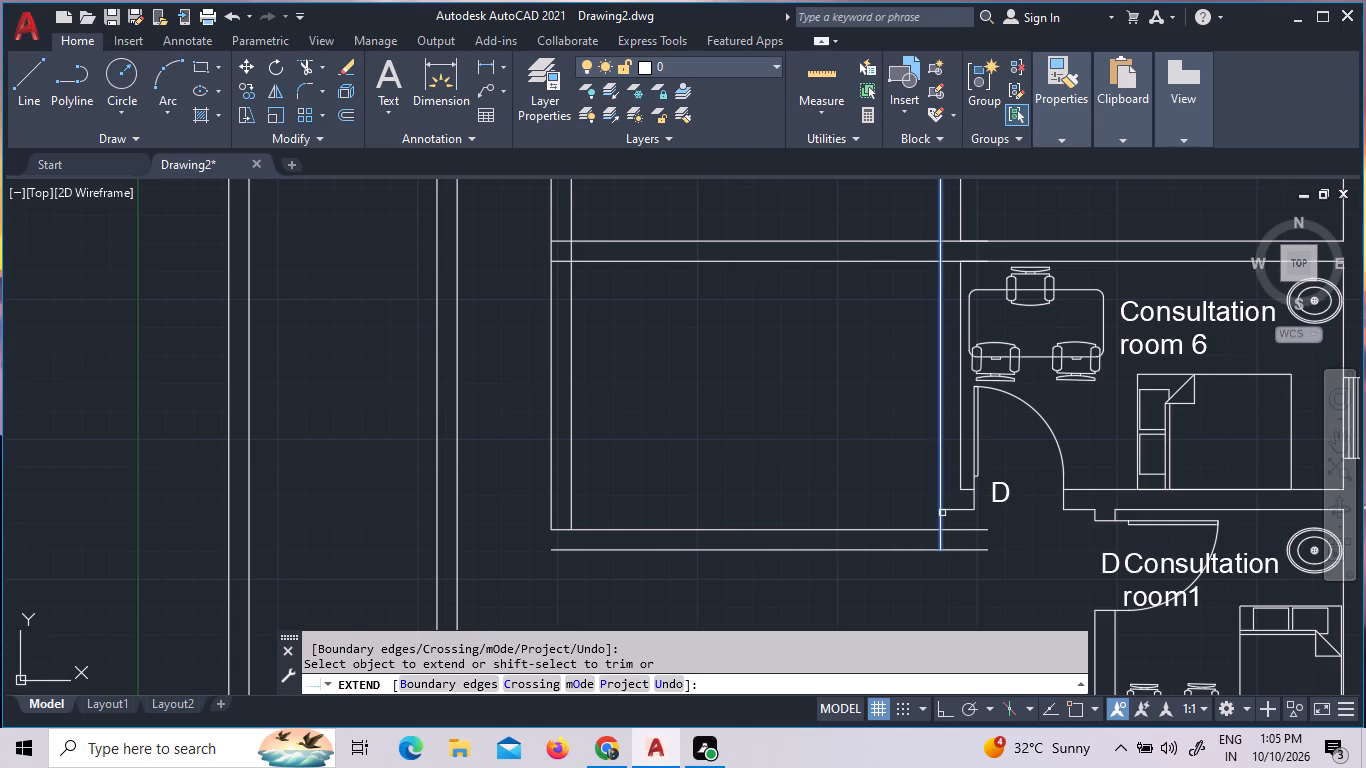
left_click(942, 514)
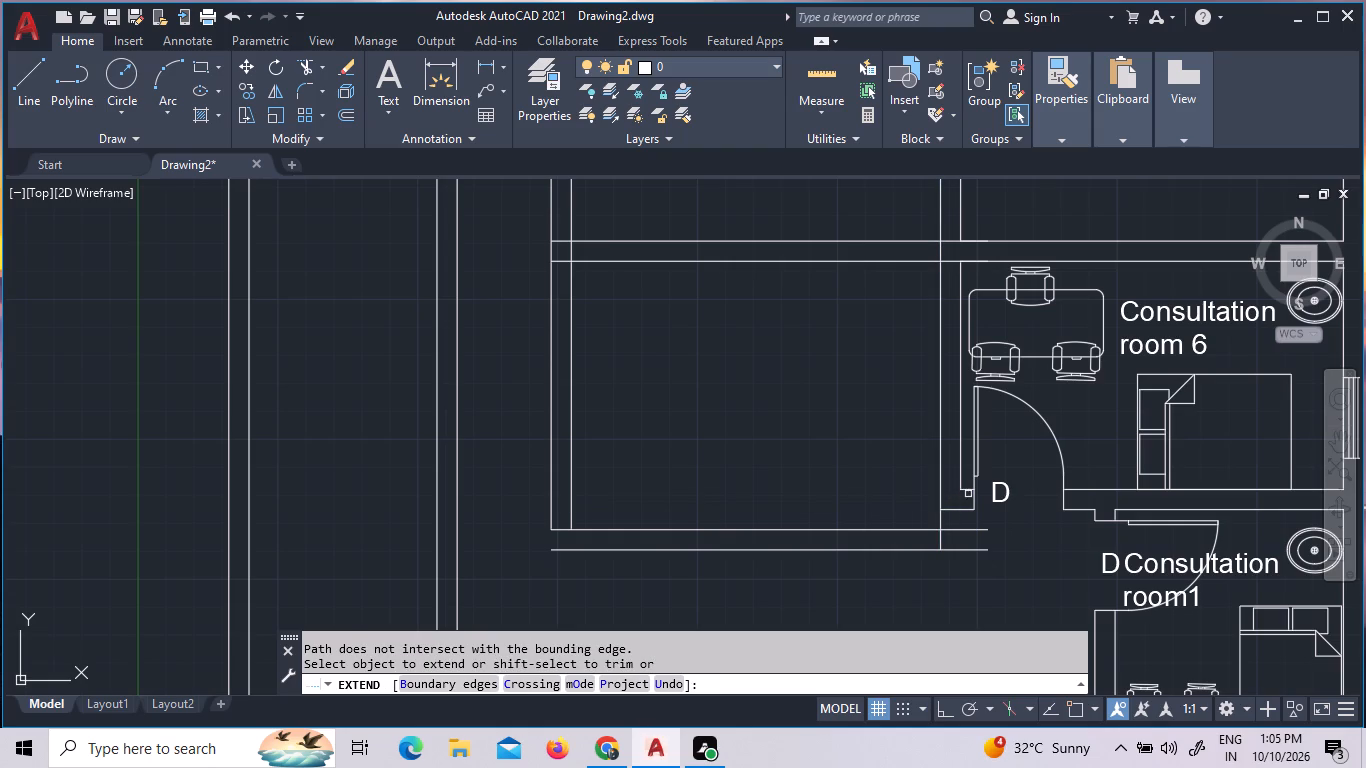
left_click(960, 466)
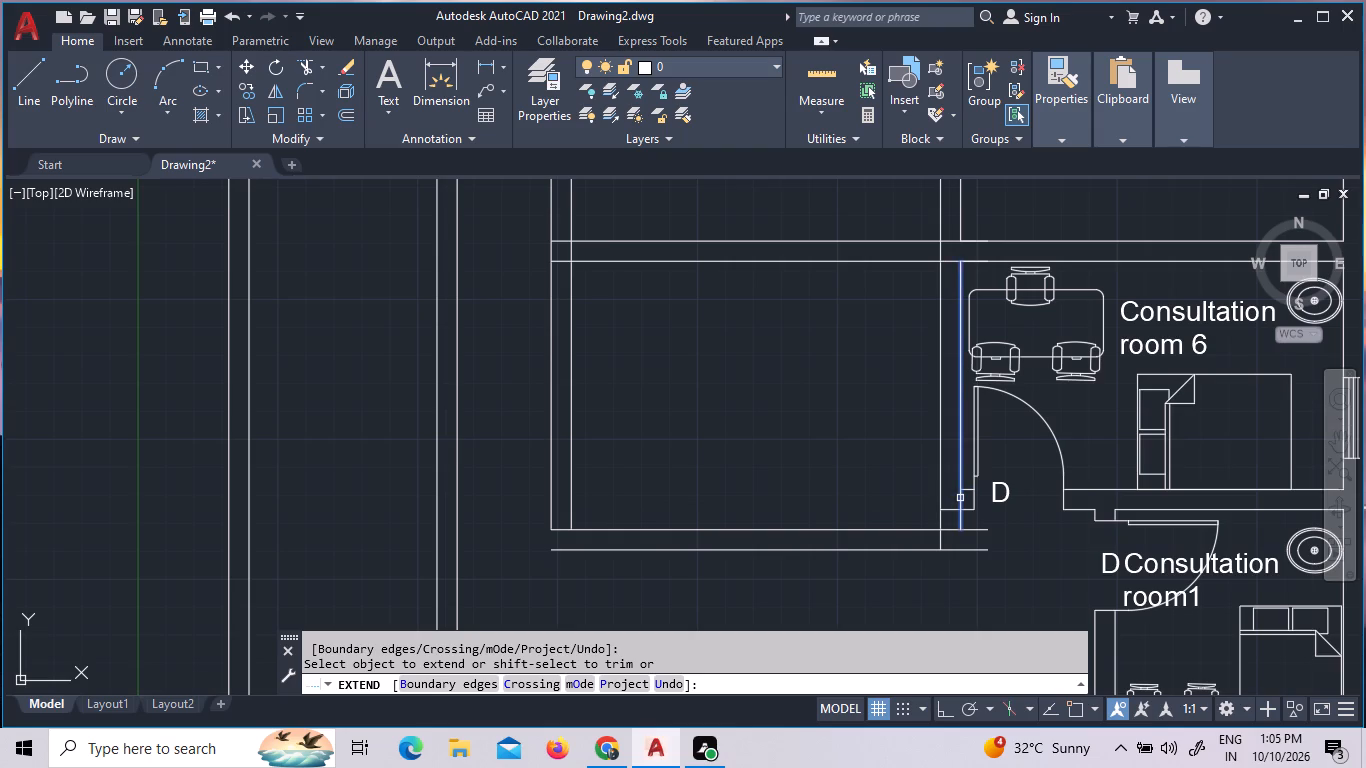
left_click(960, 498)
left_click(962, 525)
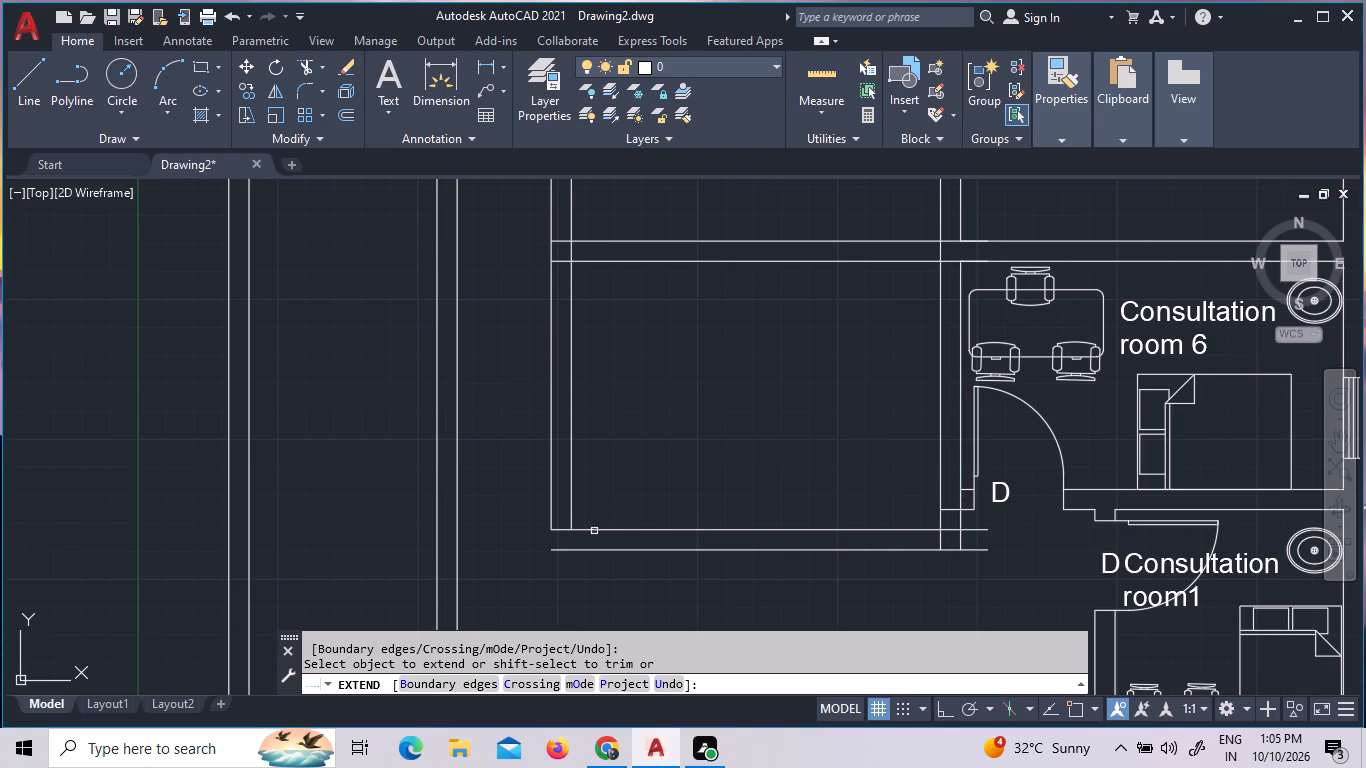
left_click(552, 508)
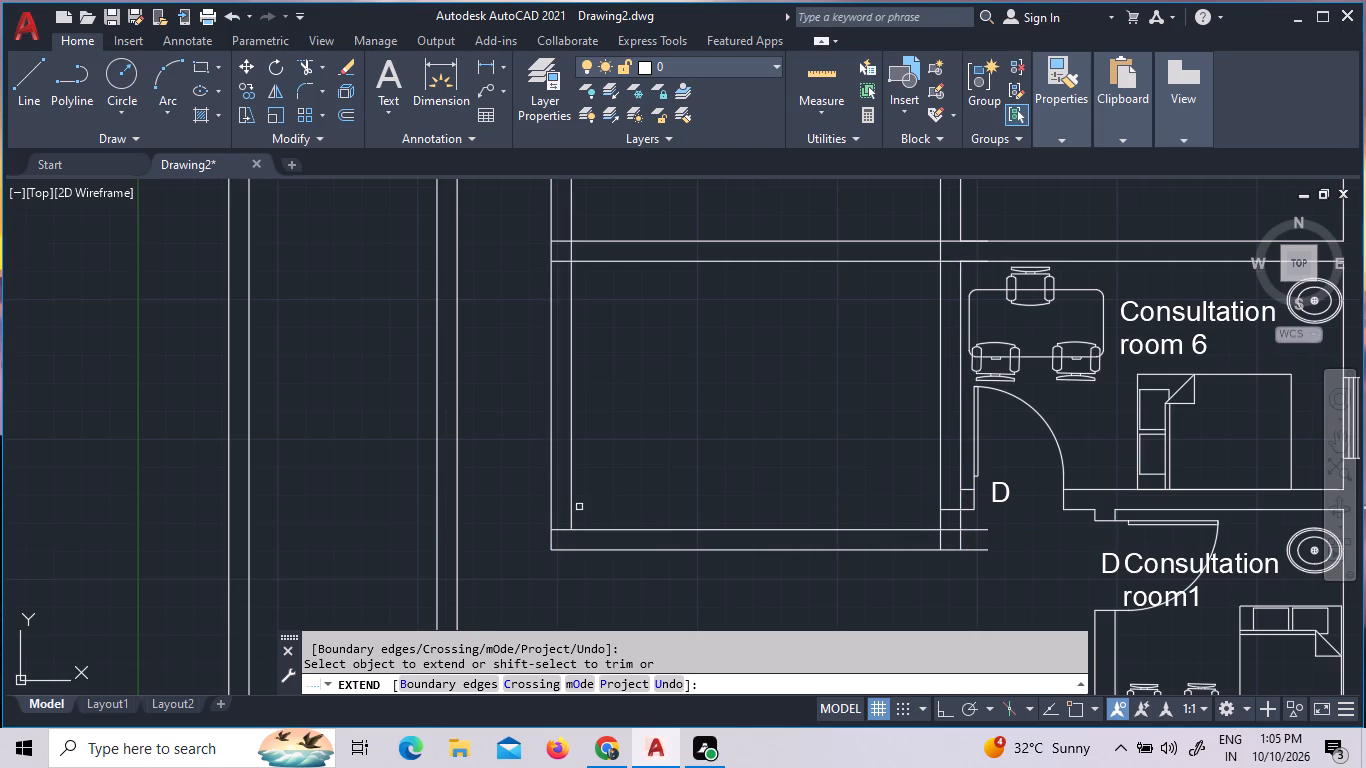
left_click(571, 507)
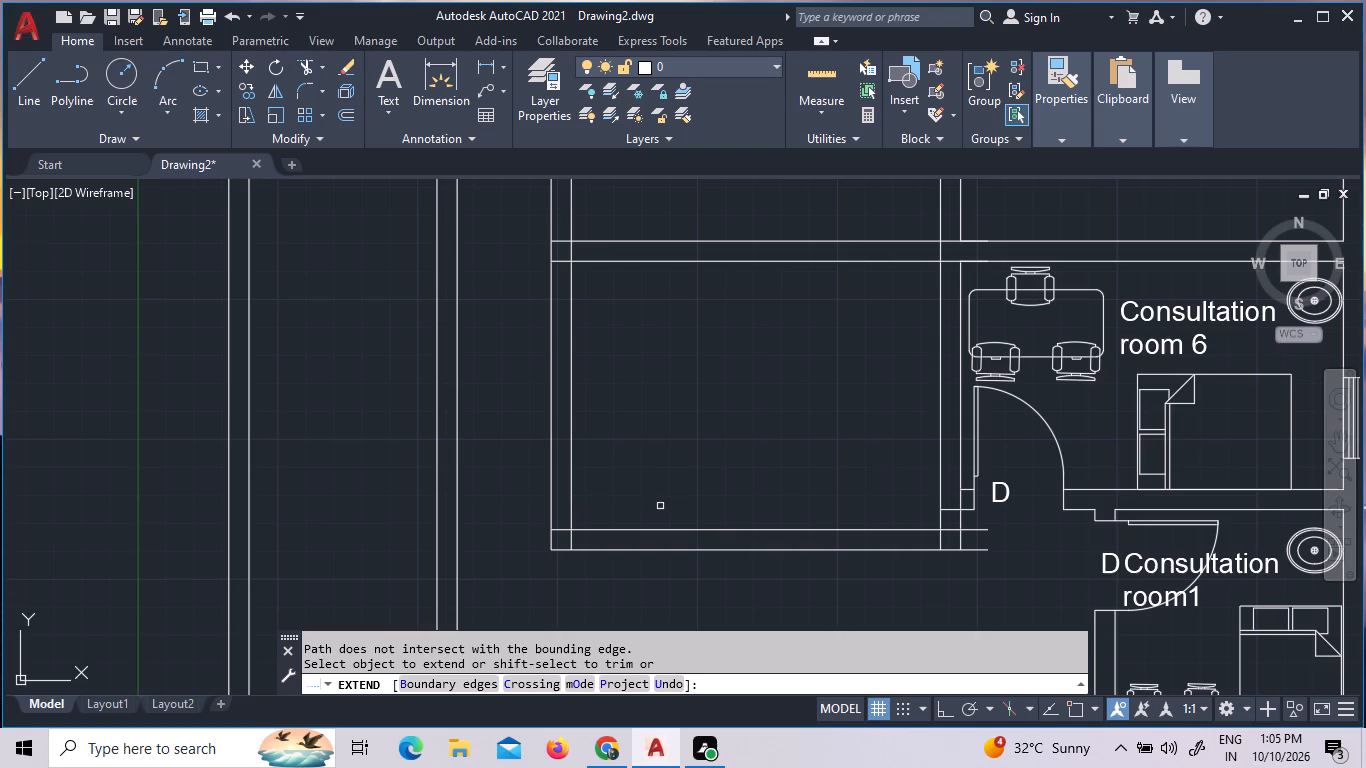
key("Escape")
Trim the overhanging and crossing wall lines at both corners of the new south wall and beside Consultation room 6's door.
type("tr")
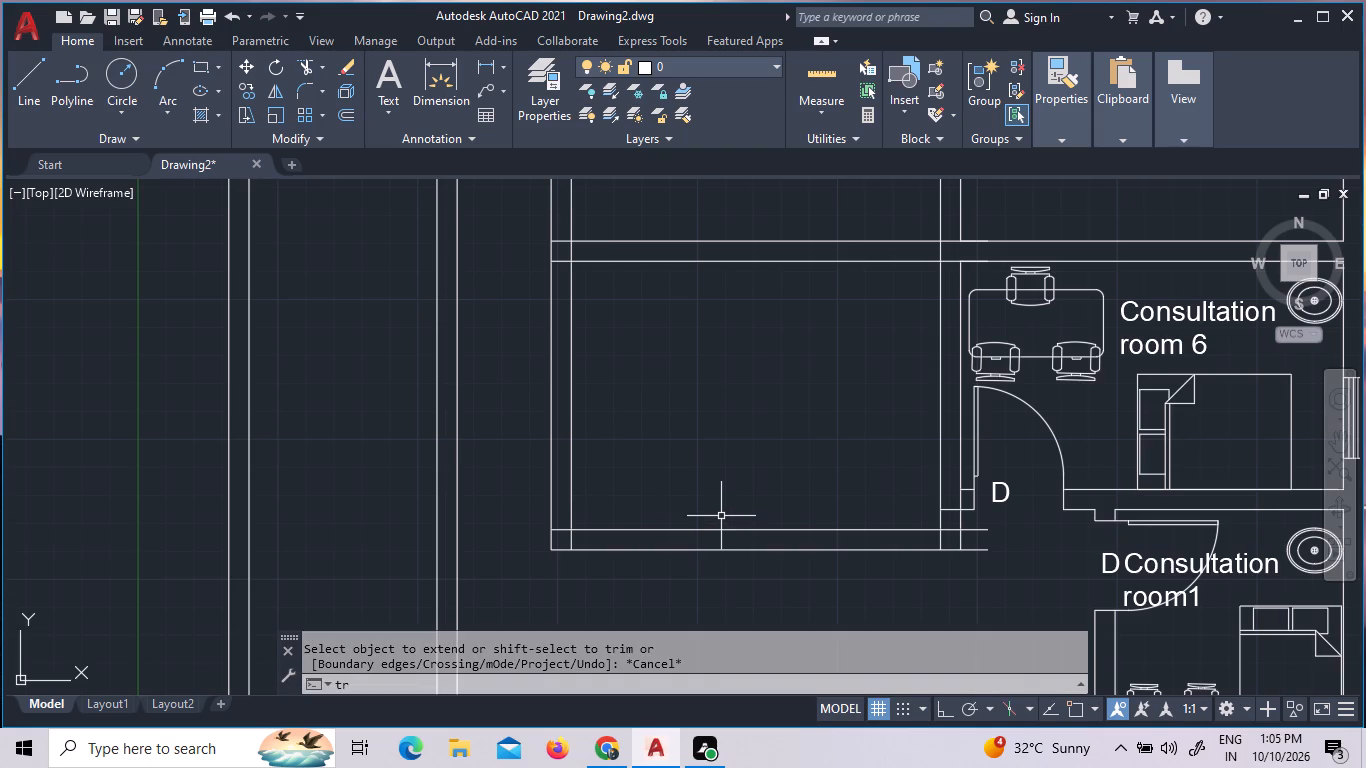
key("space")
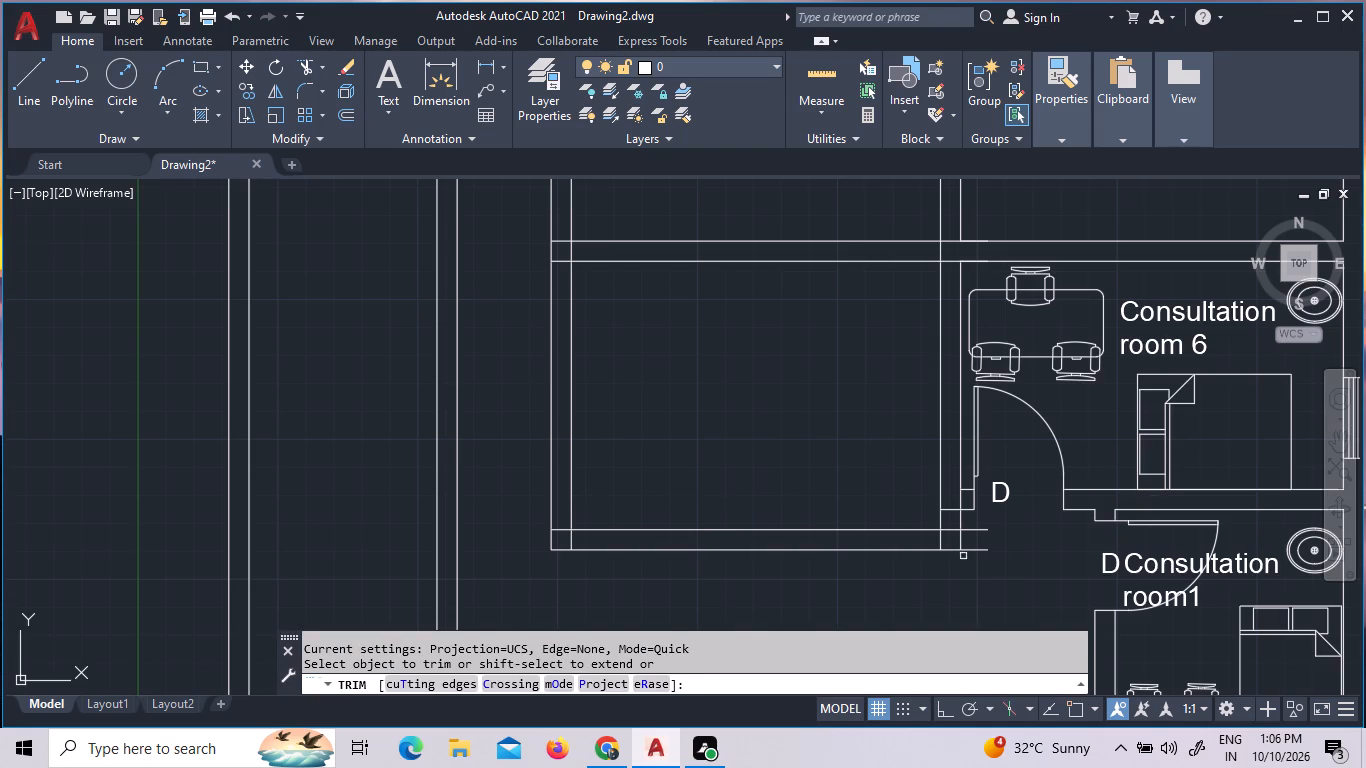
left_click(986, 557)
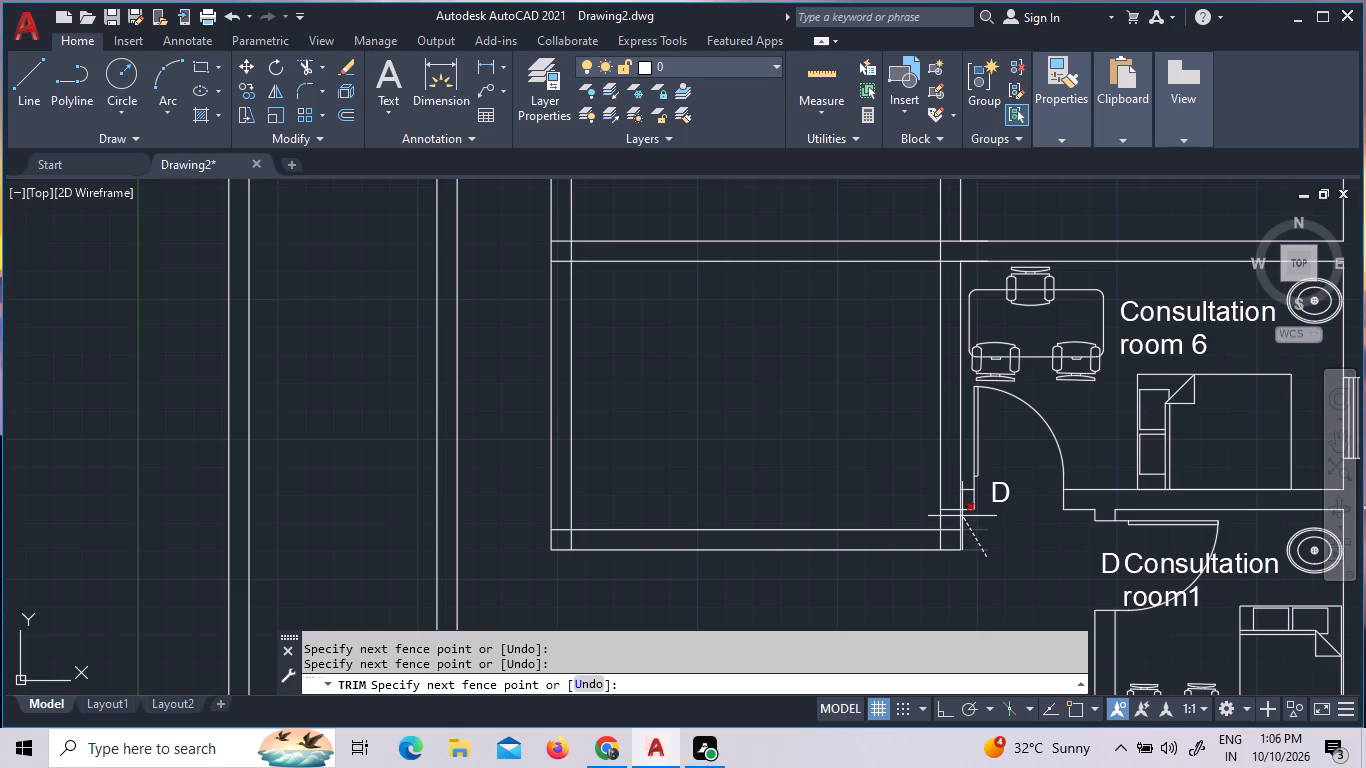
left_click(974, 522)
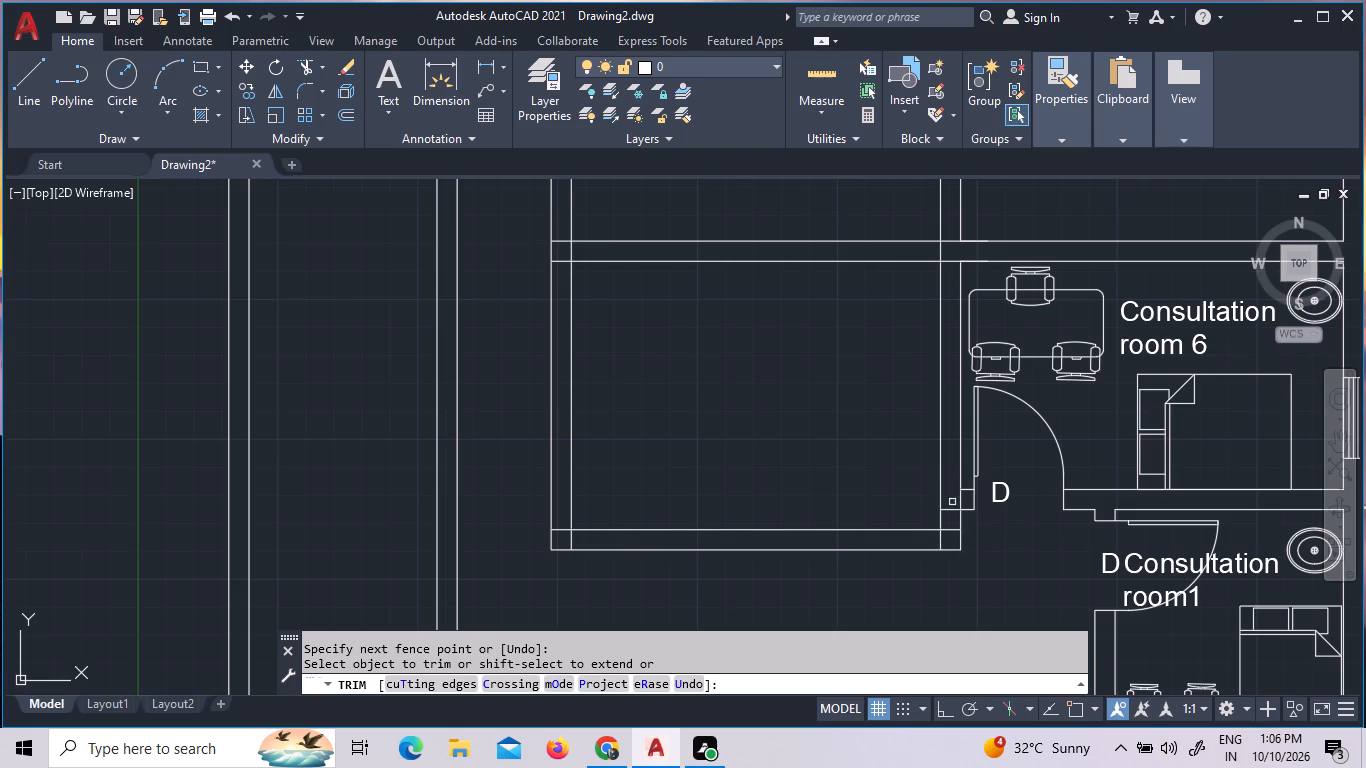
left_click(962, 500)
left_click(950, 532)
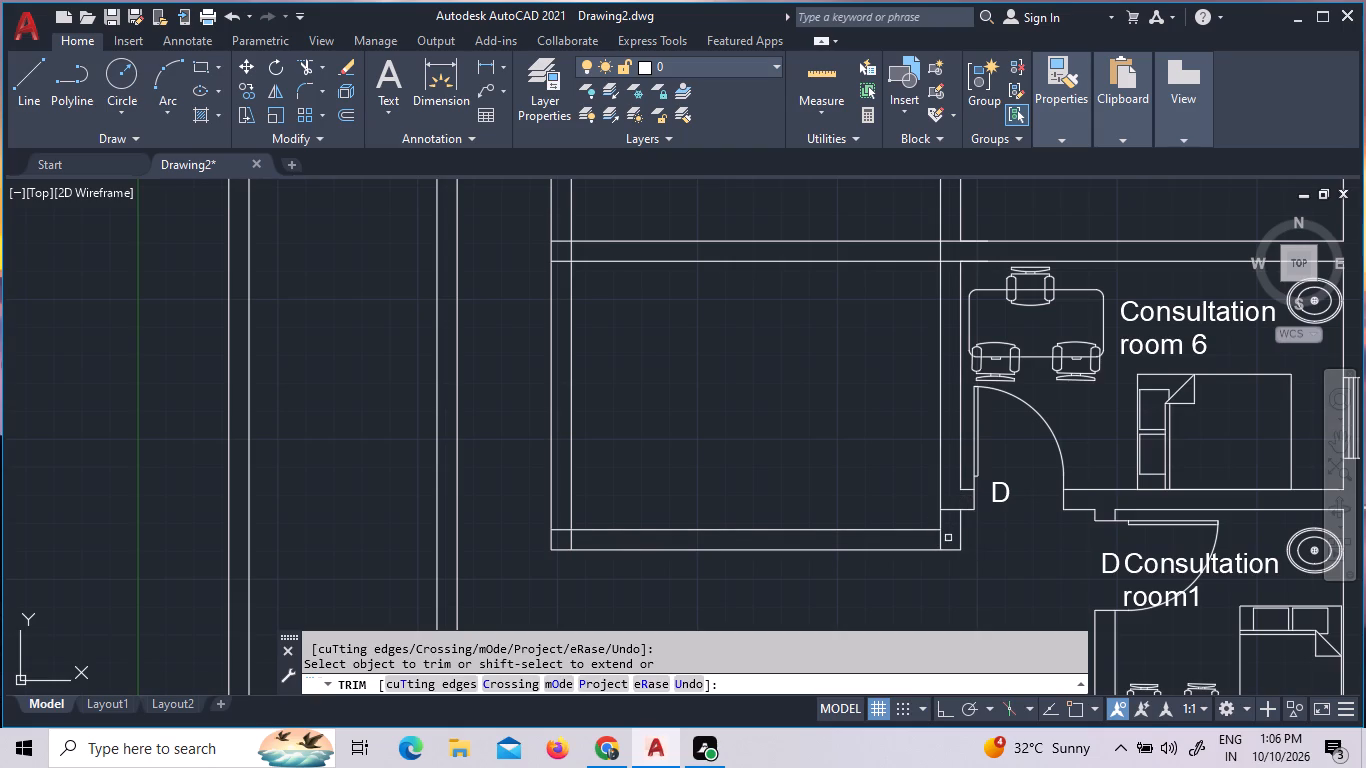
left_click(939, 540)
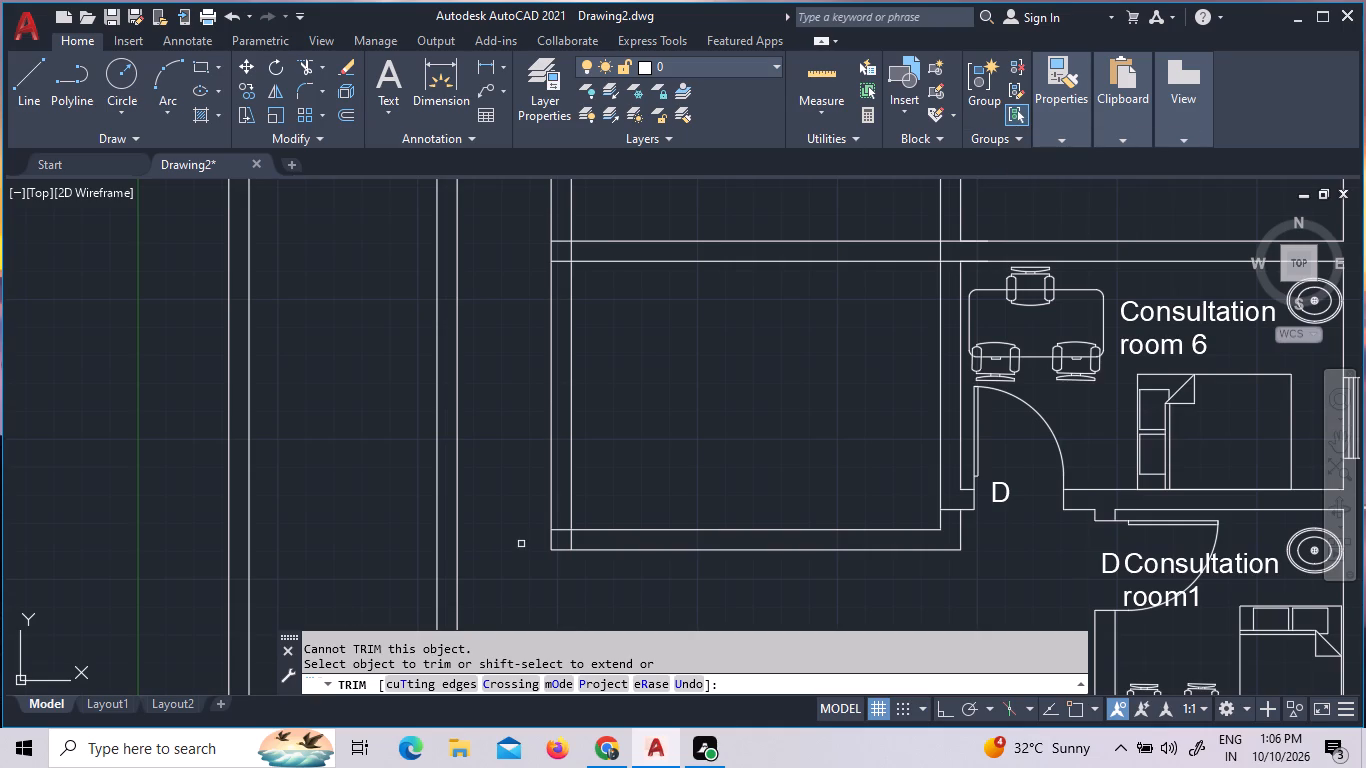
left_click(572, 534)
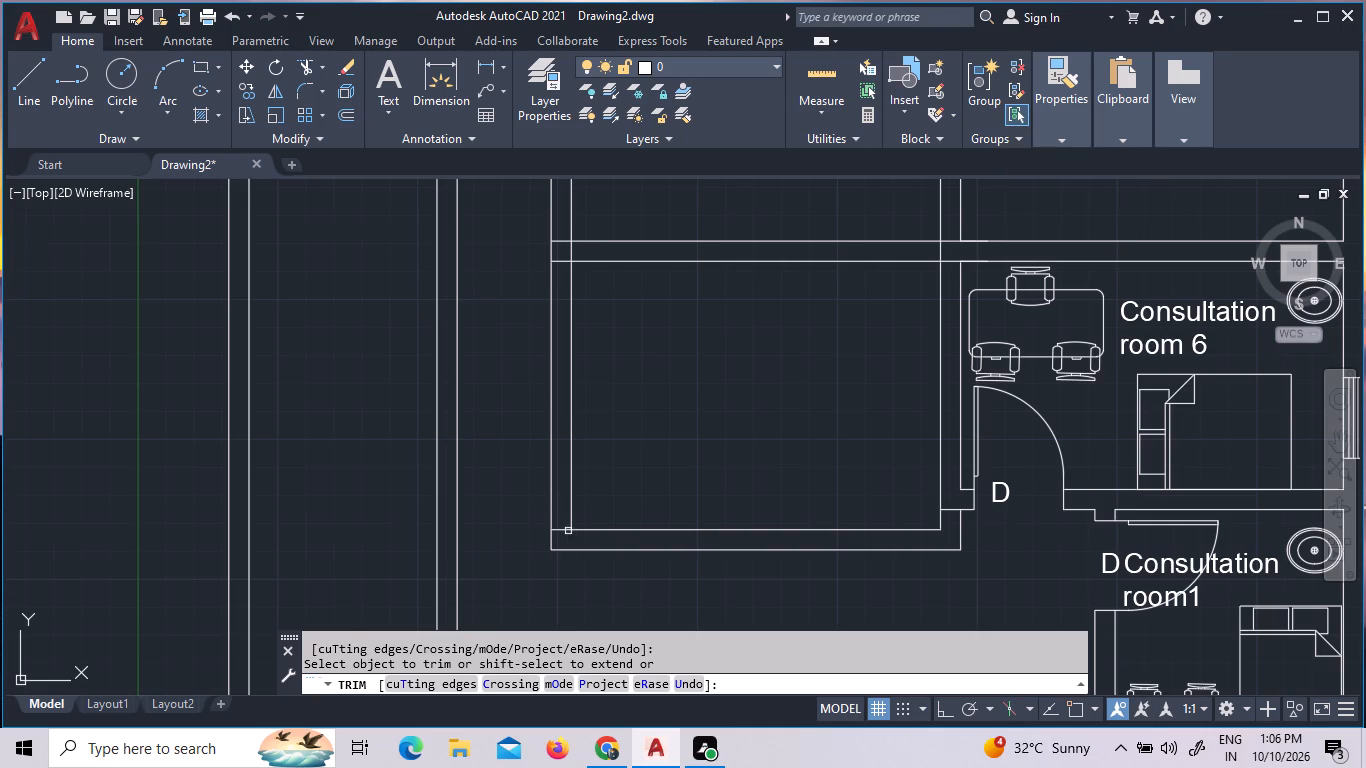
left_click(559, 531)
Trim the crossing lines where the partition between the two new rooms meets the west and east walls, opening both junctions.
left_click(564, 240)
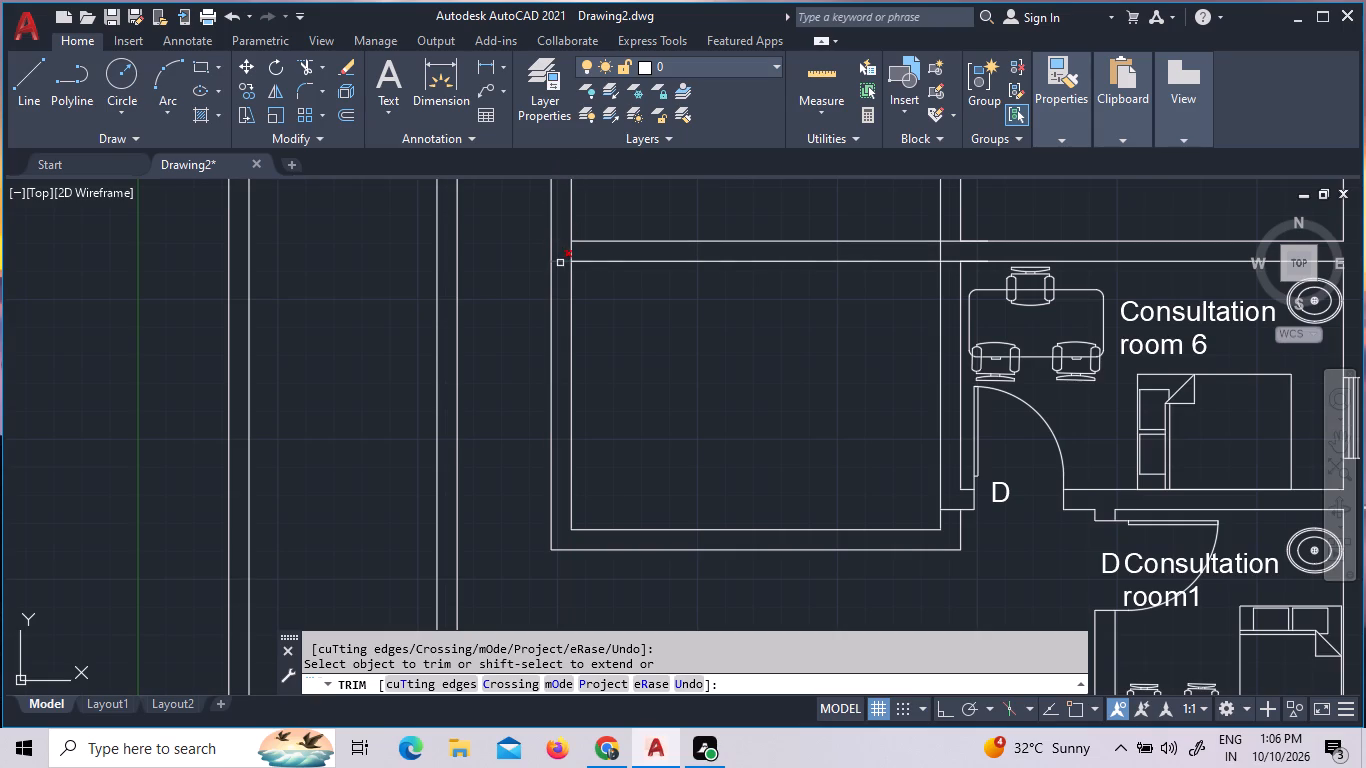
left_click(560, 263)
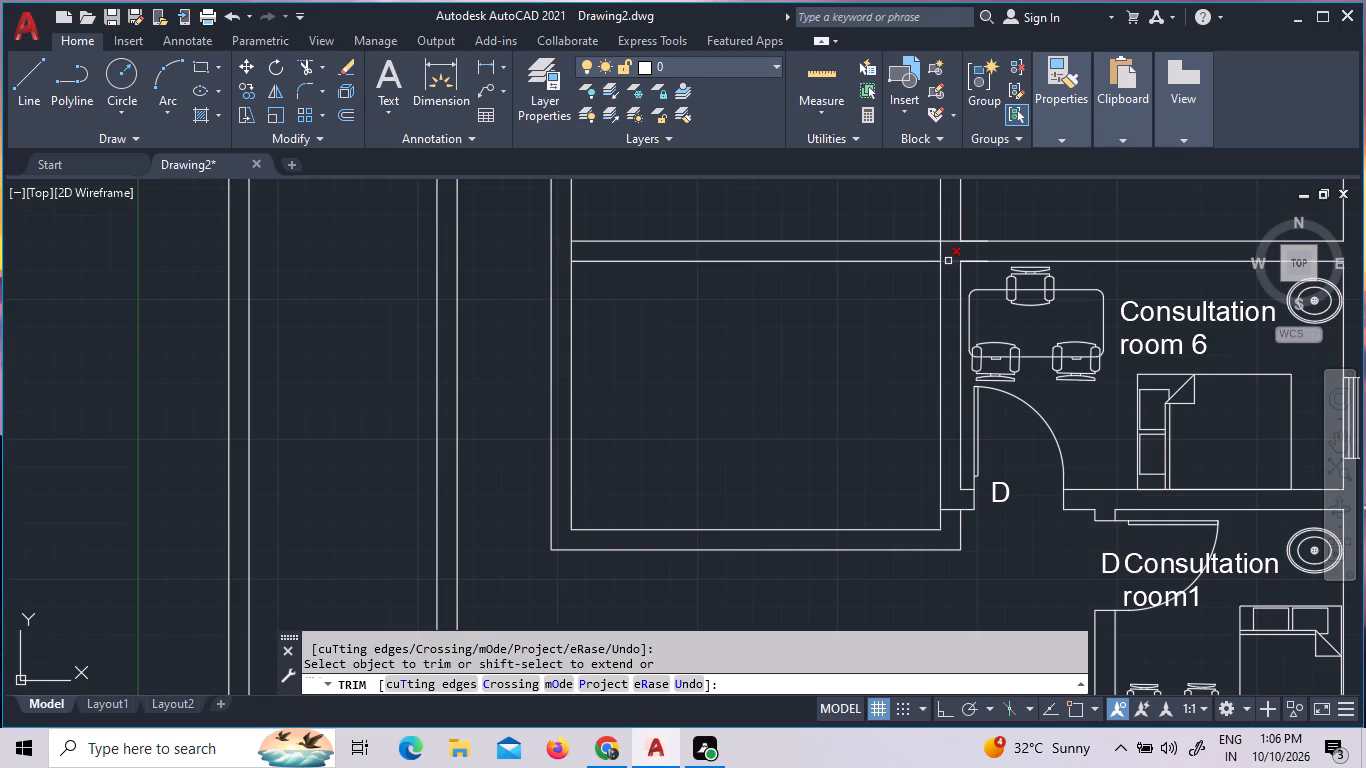
left_click(949, 263)
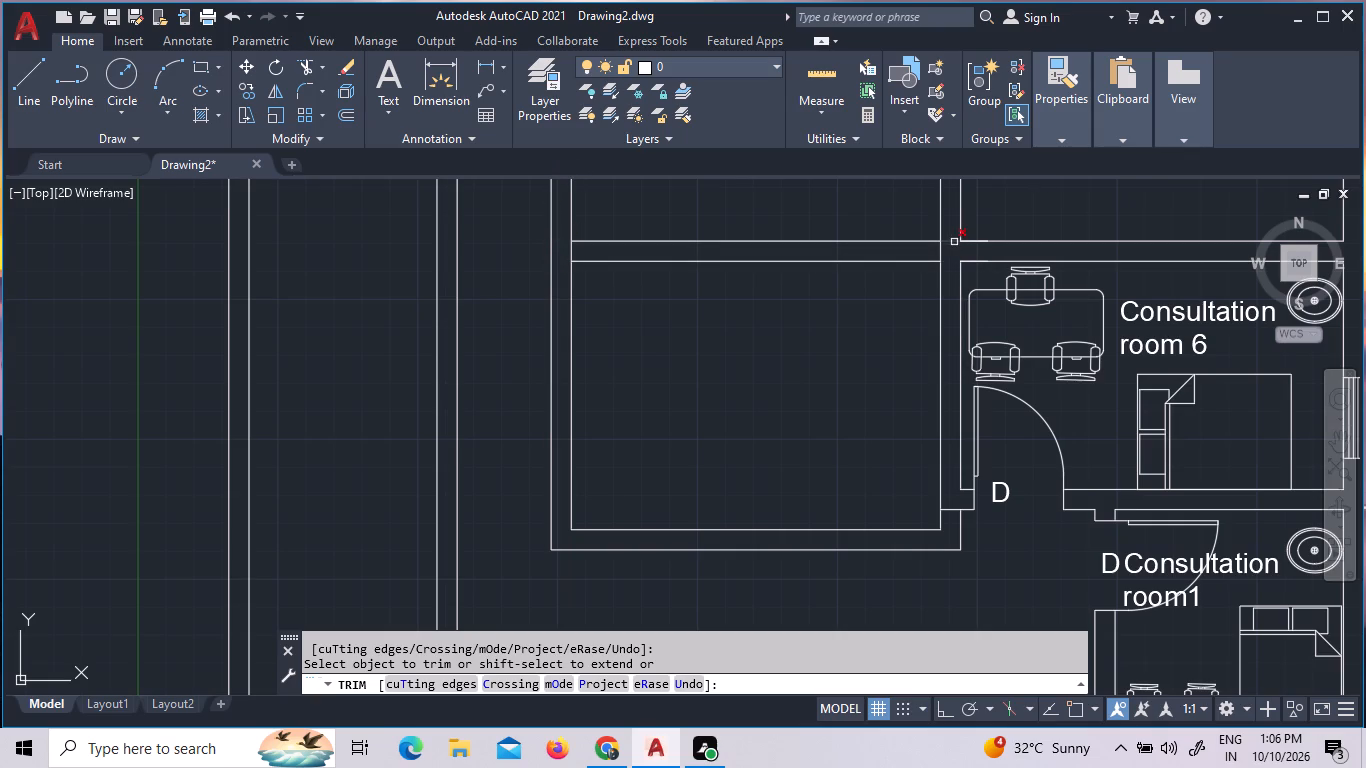
left_click(954, 242)
left_click(572, 252)
key("Escape")
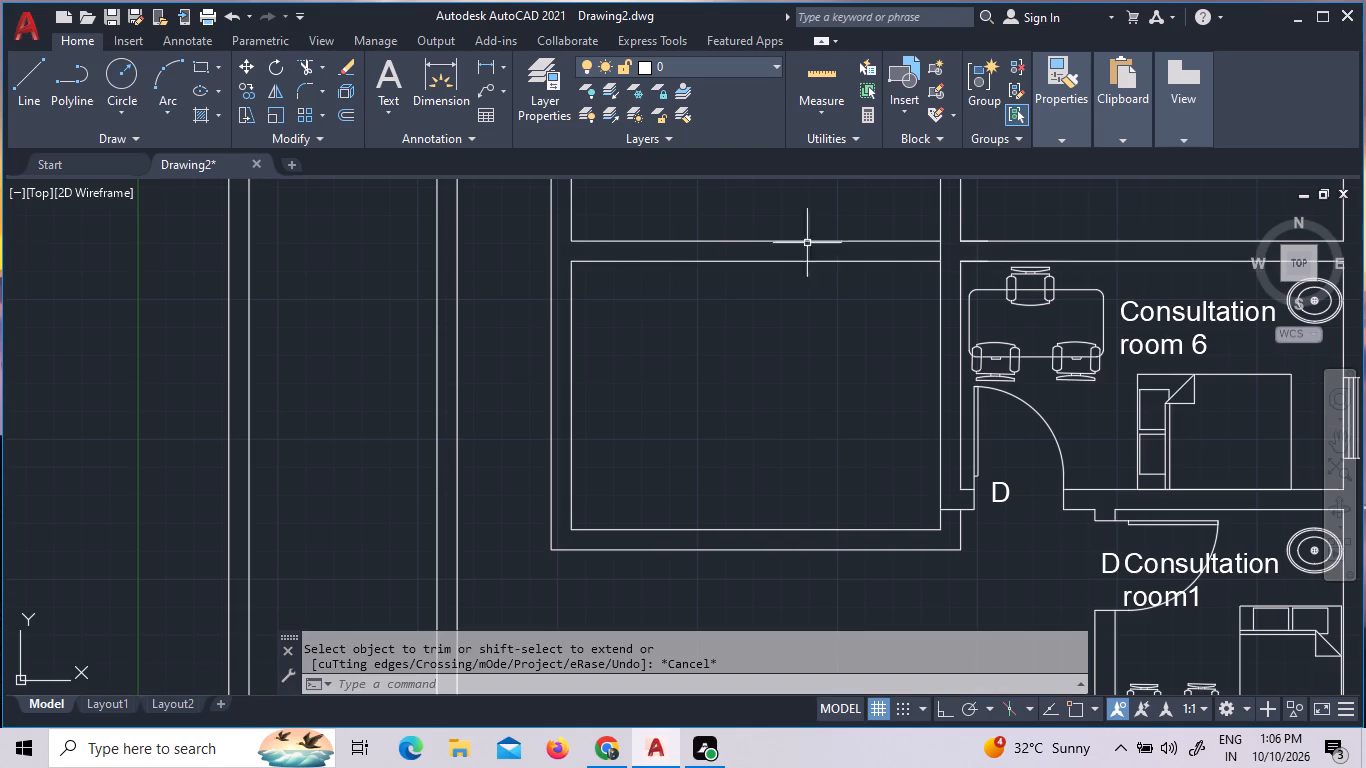
left_click(968, 241)
key("Escape")
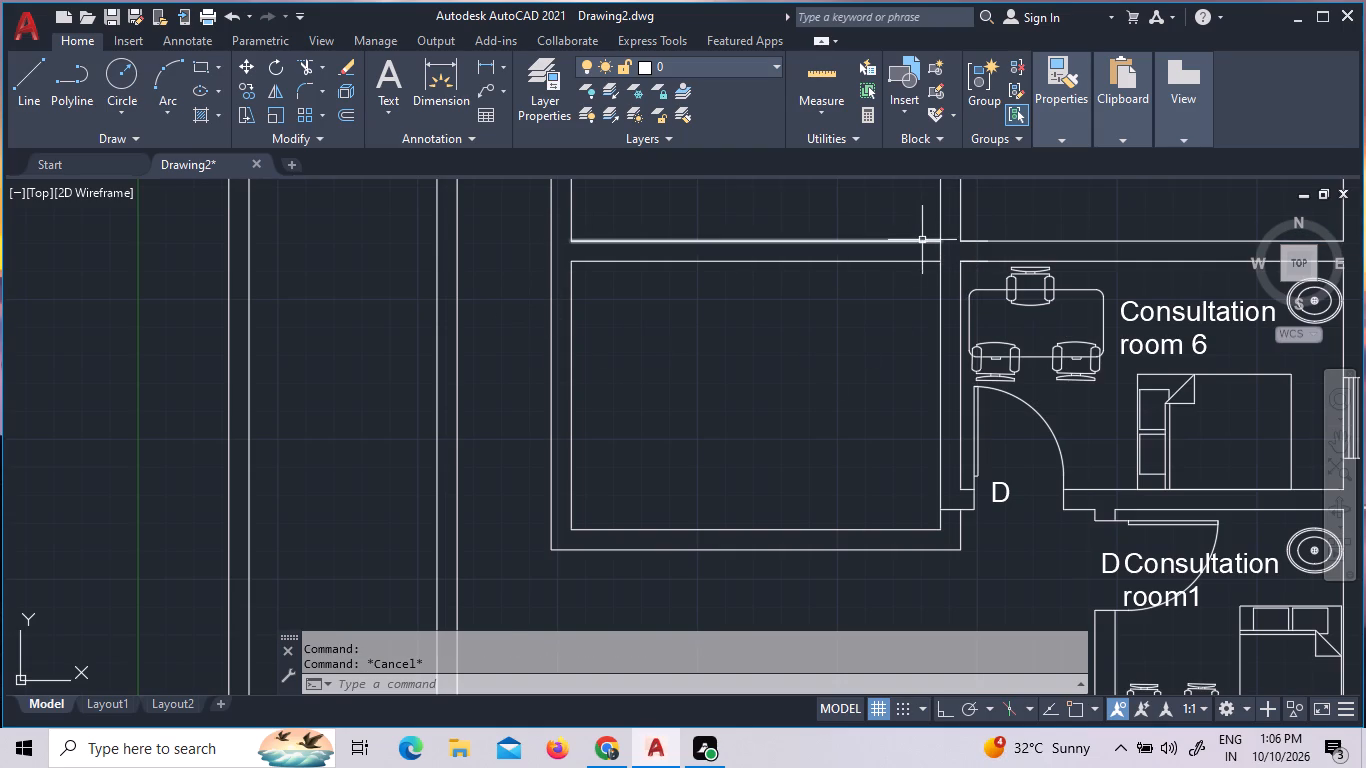
type("tr")
key("space")
key("space")
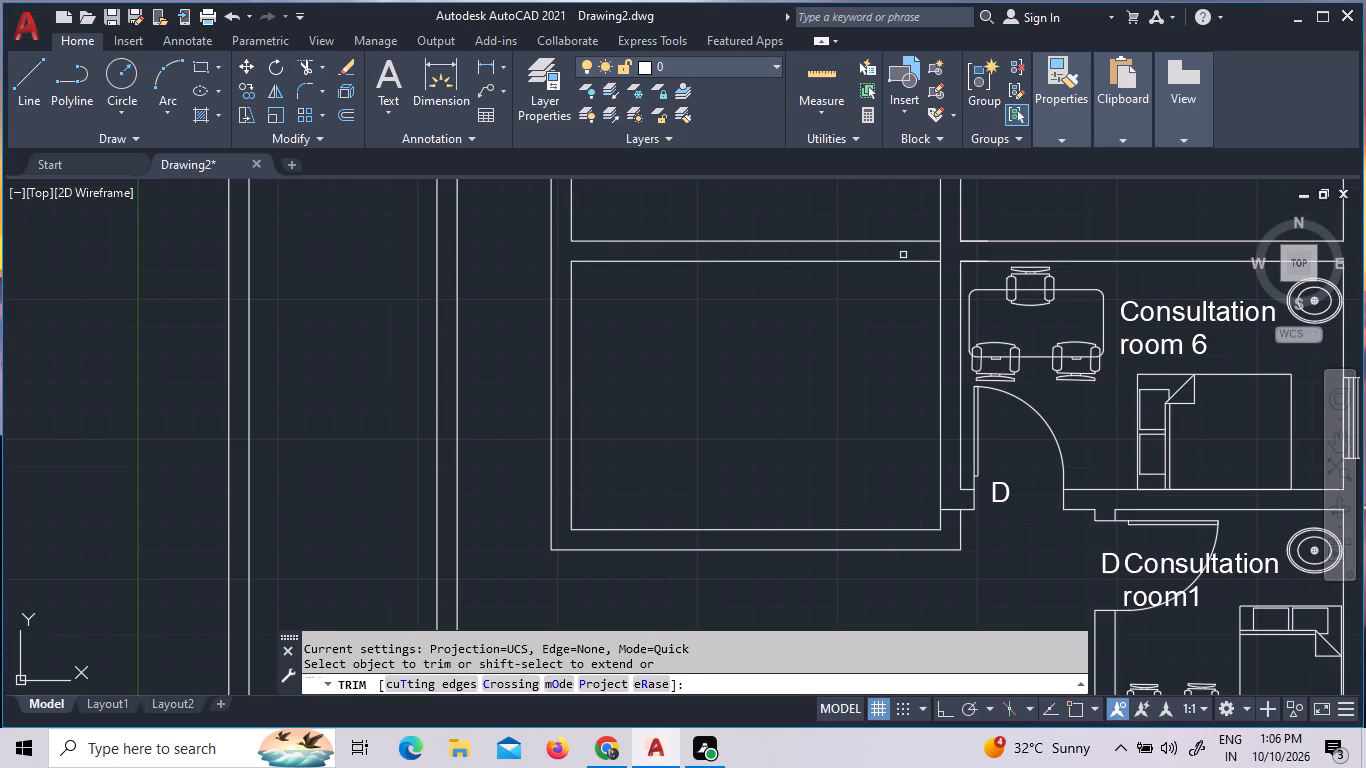
left_click(942, 251)
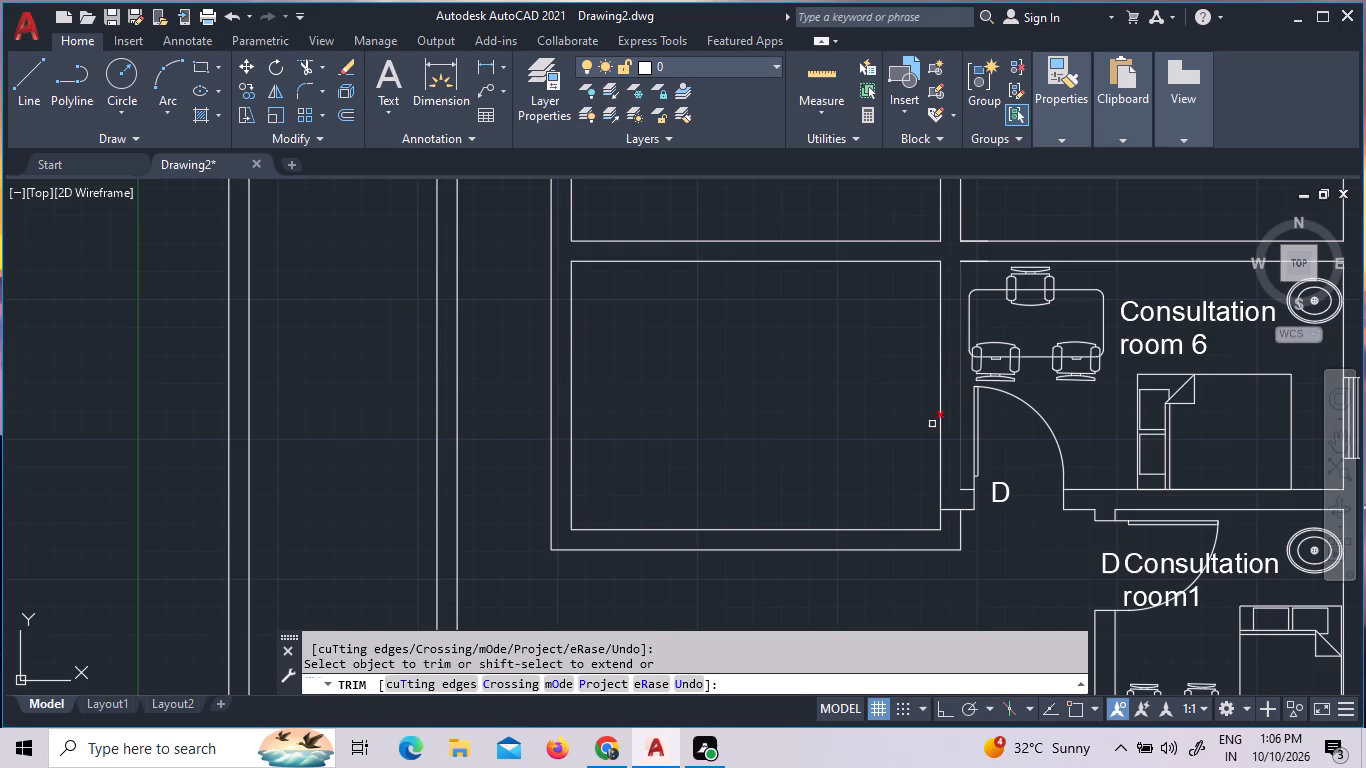
Trim the crossing lines where the northern new room's north wall meets its east and west walls.
middle_click_drag(789, 396, 797, 656)
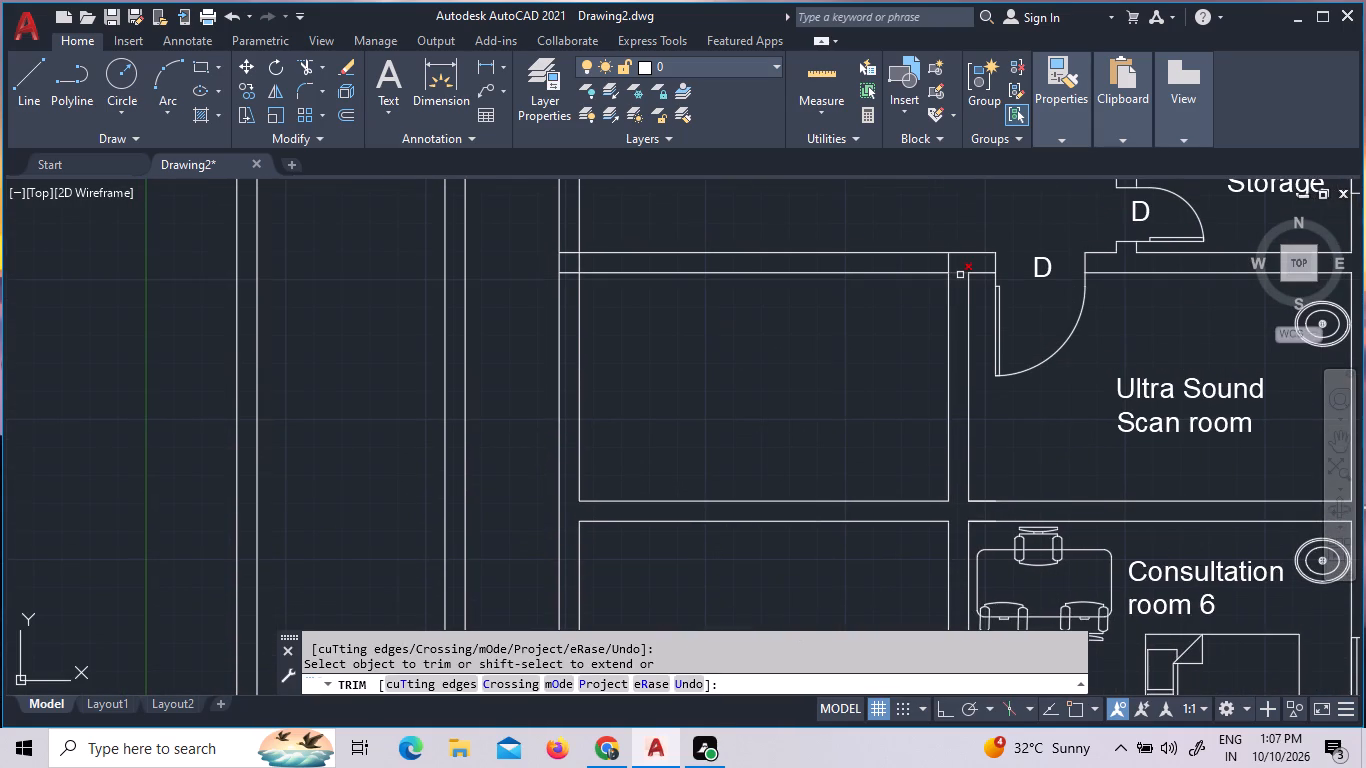
left_click(960, 275)
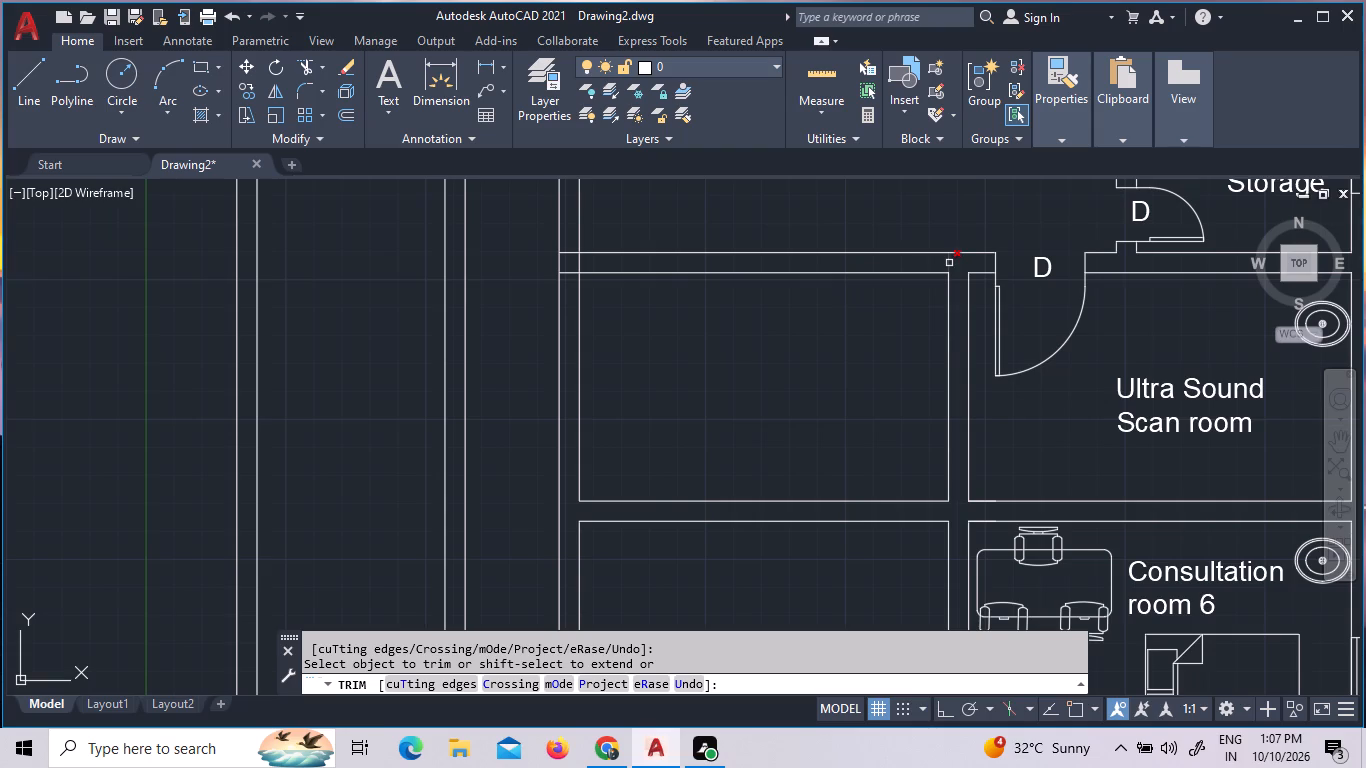
left_click(949, 263)
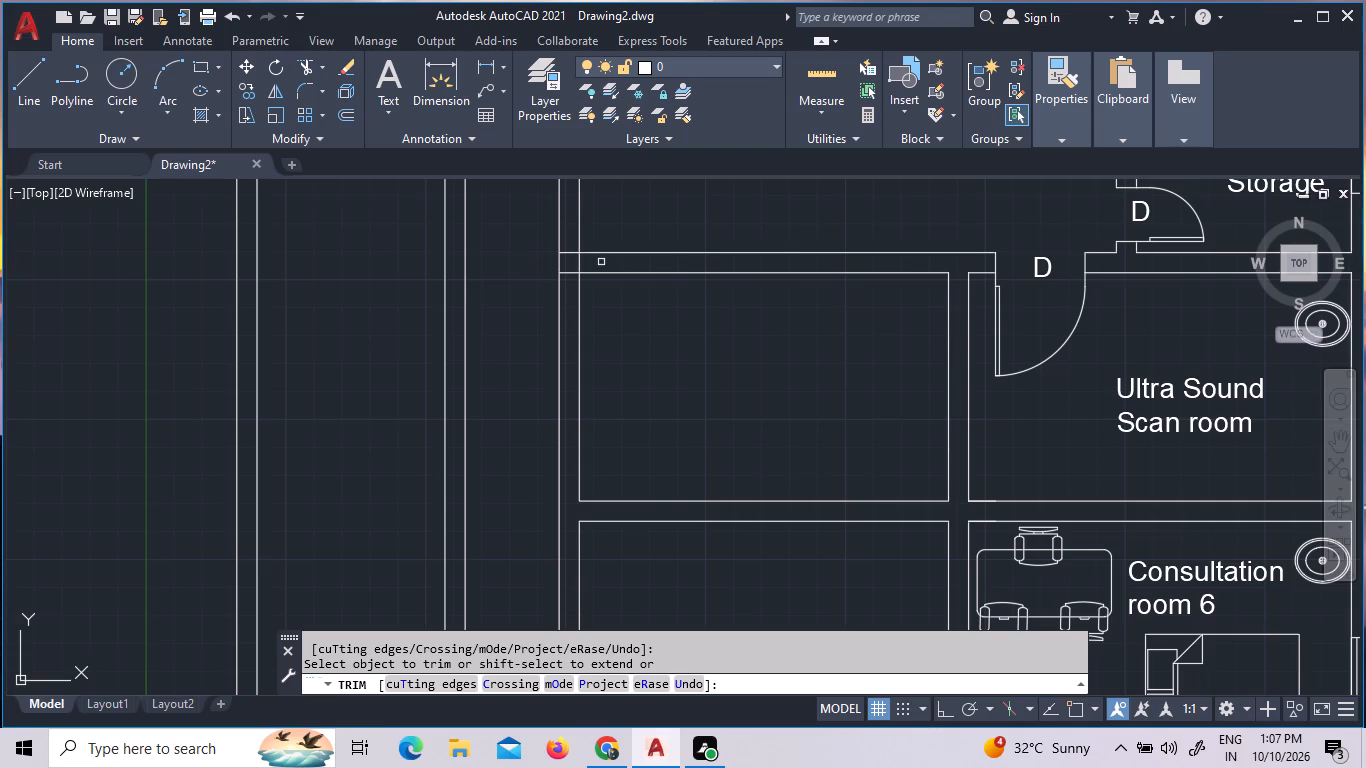
left_click(580, 267)
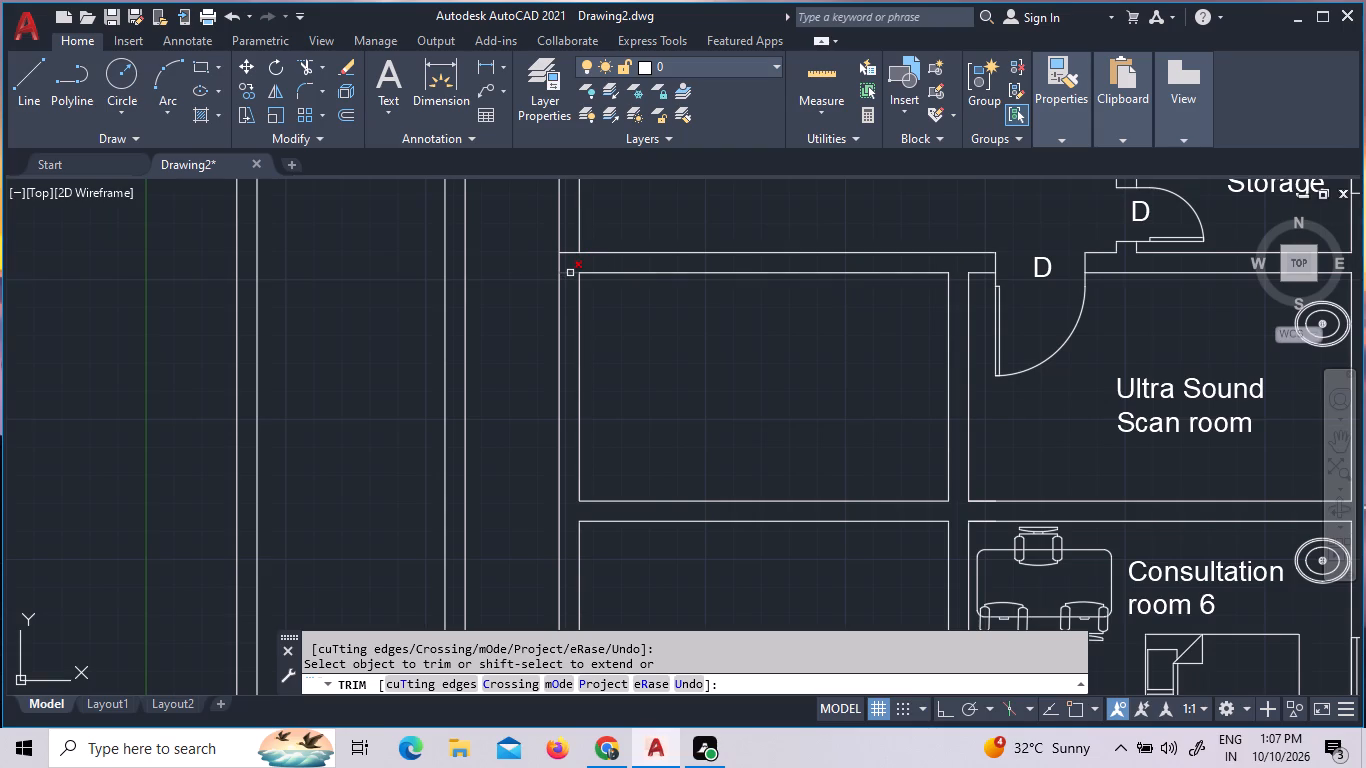
left_click(570, 273)
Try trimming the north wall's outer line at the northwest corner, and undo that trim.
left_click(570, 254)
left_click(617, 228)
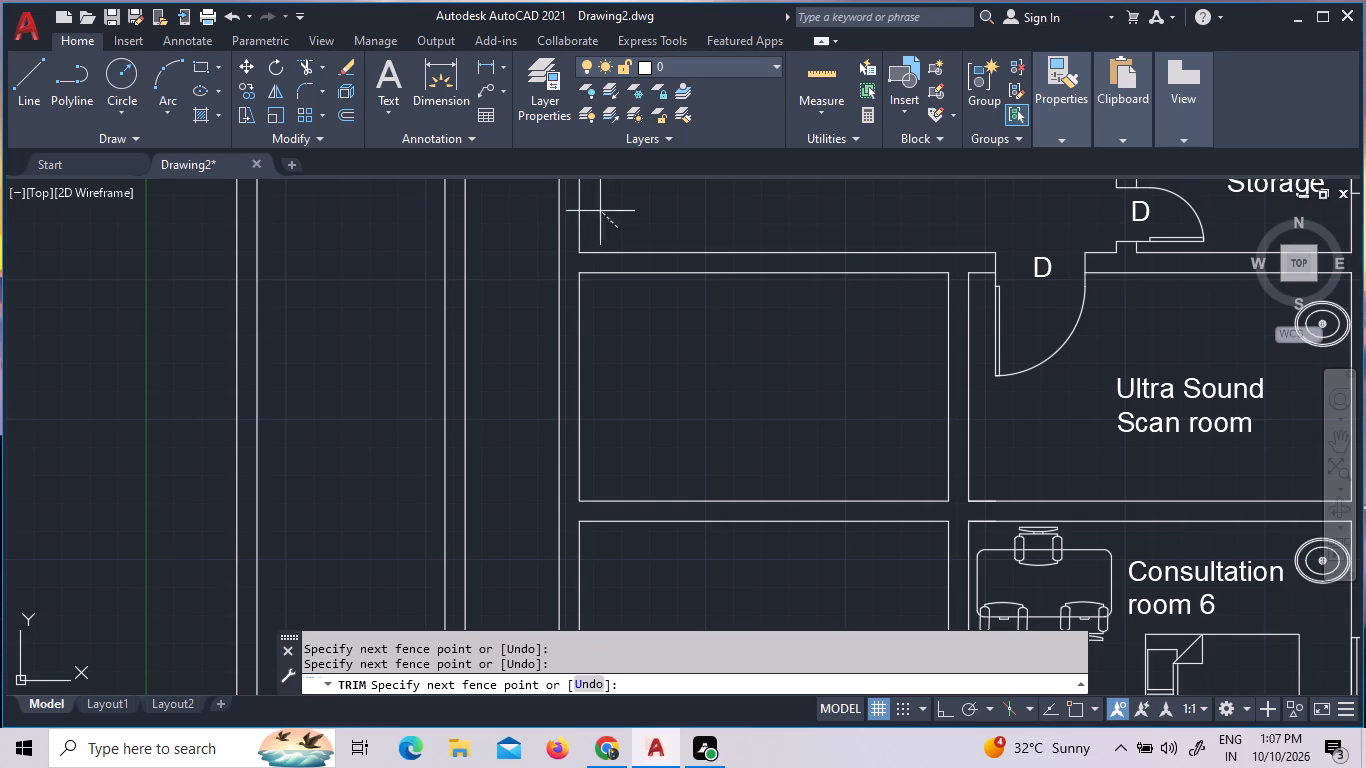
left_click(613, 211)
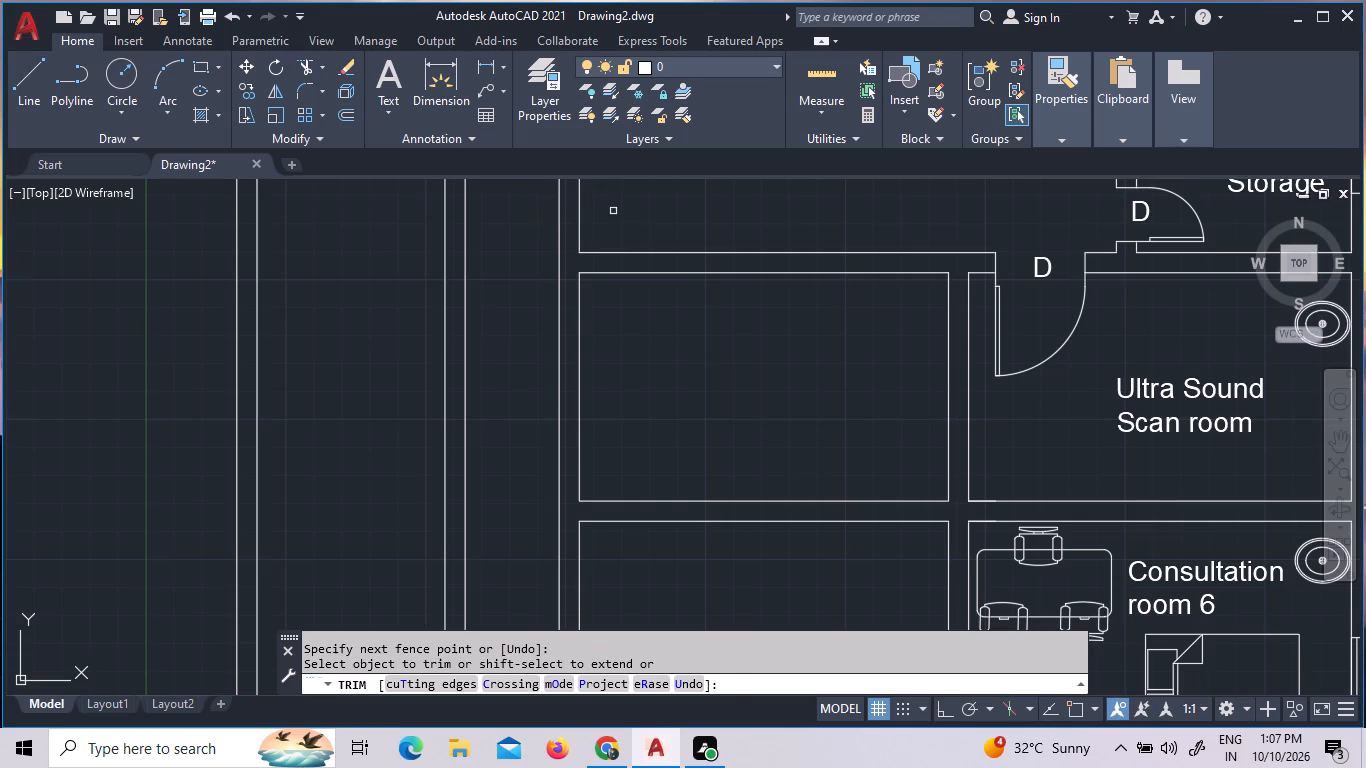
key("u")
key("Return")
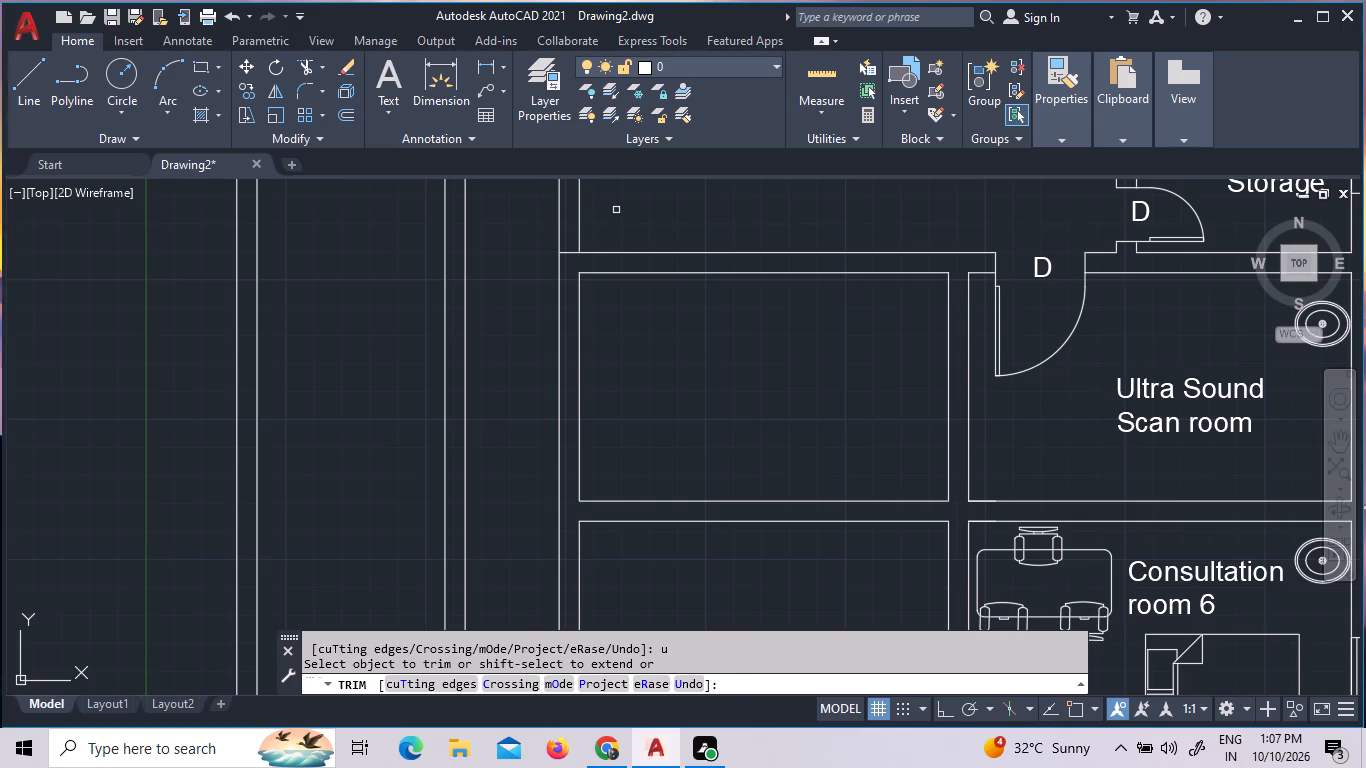
Trim both west wall lines running north of the northern new room to clear the corridor.
left_click(574, 187)
left_click(551, 192)
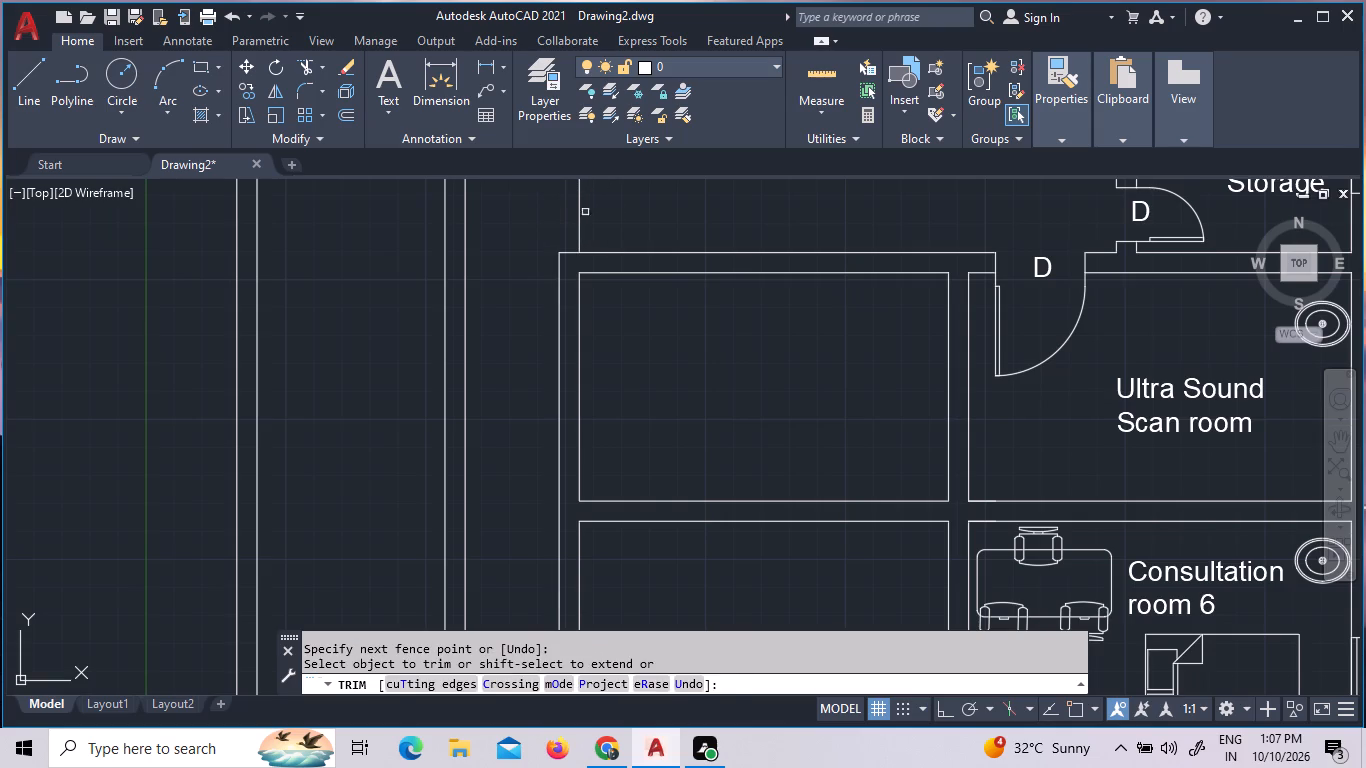
left_click(589, 214)
left_click(587, 220)
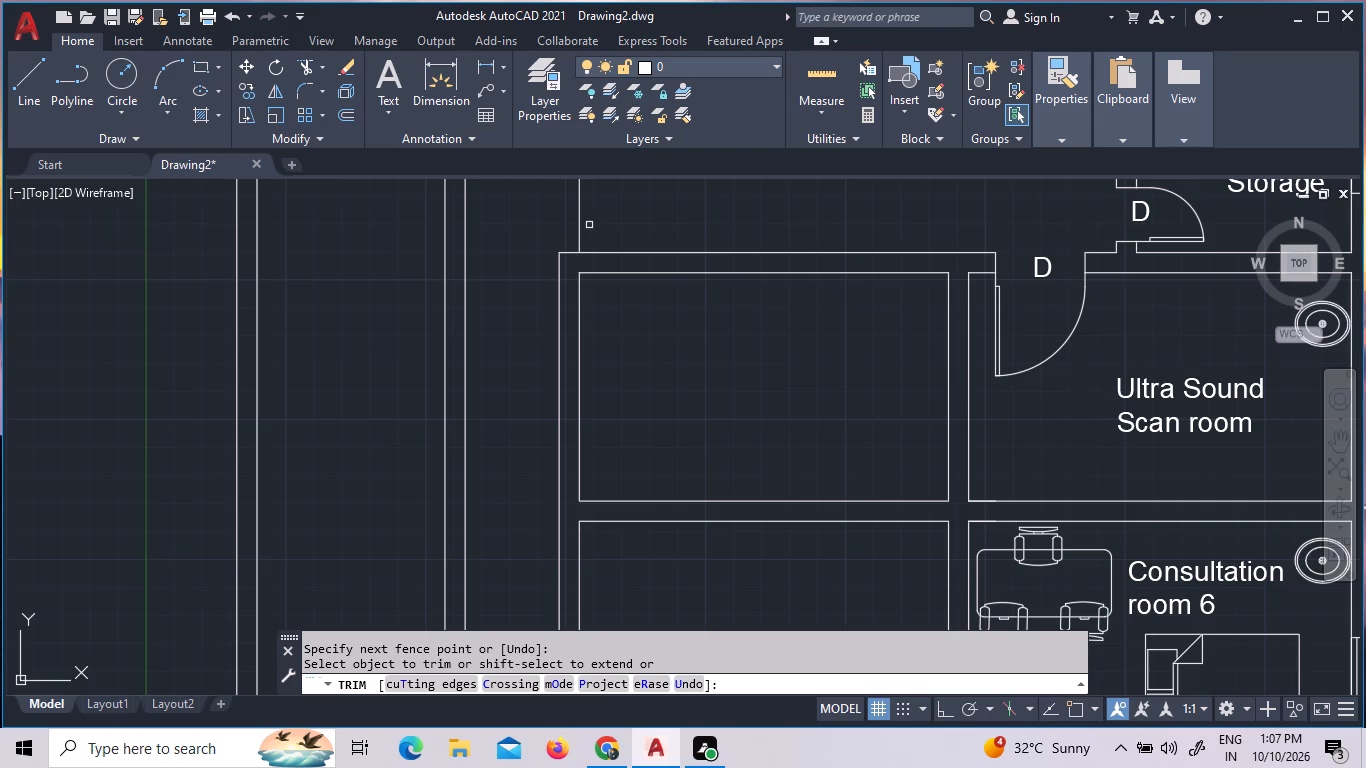
left_click(575, 227)
left_click(602, 211)
Fillet Consultation Room 4's outer west wall line with its short south wall line at zero radius to close the southwest corner.
scroll(625, 267, "down", 4)
scroll(562, 209, "up", 4)
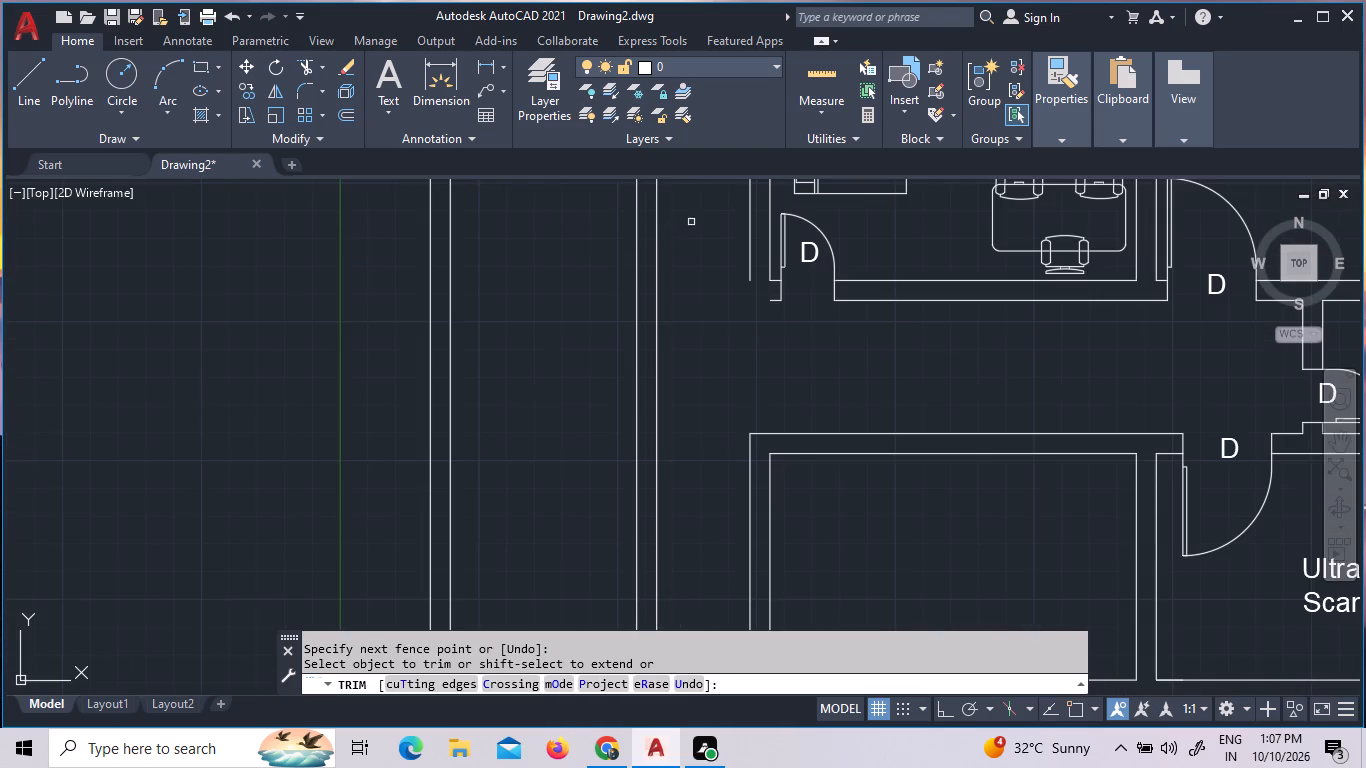
scroll(737, 247, "up", 2)
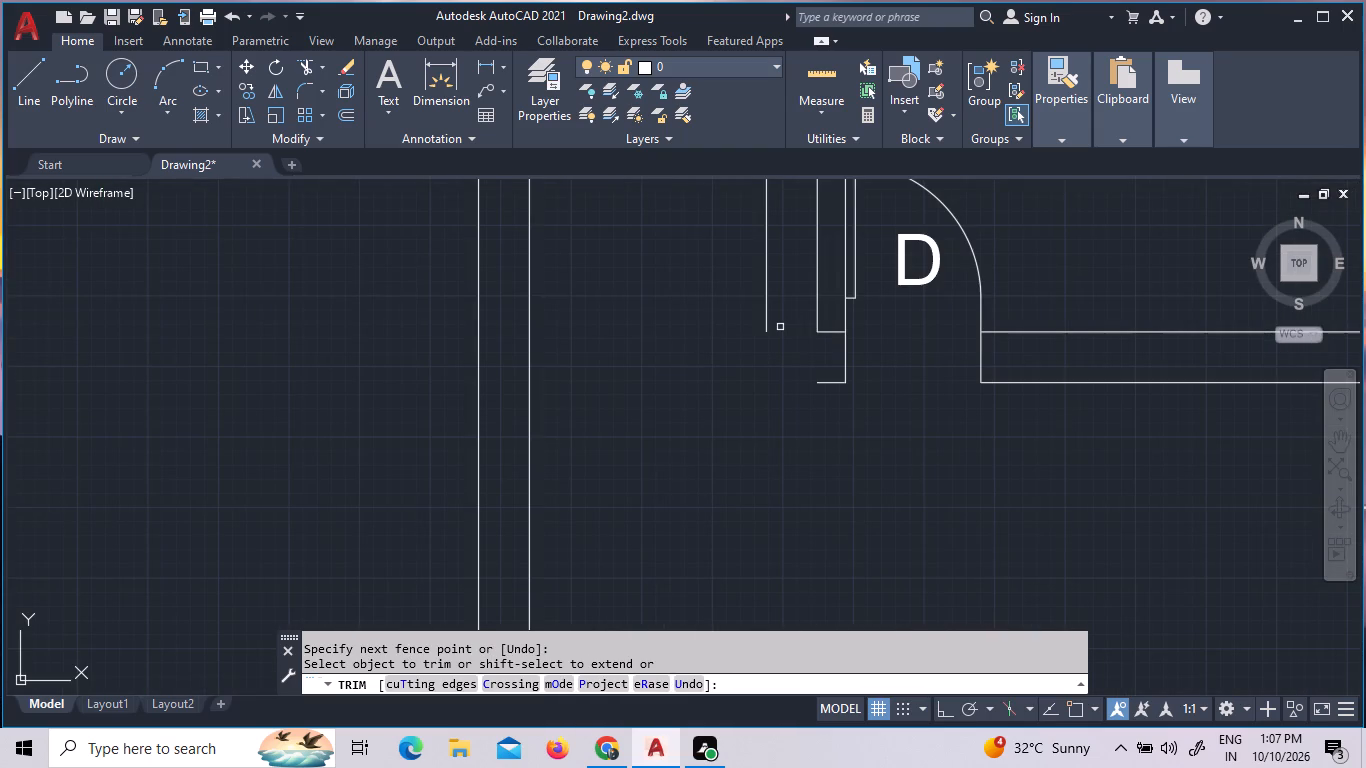
key("Escape")
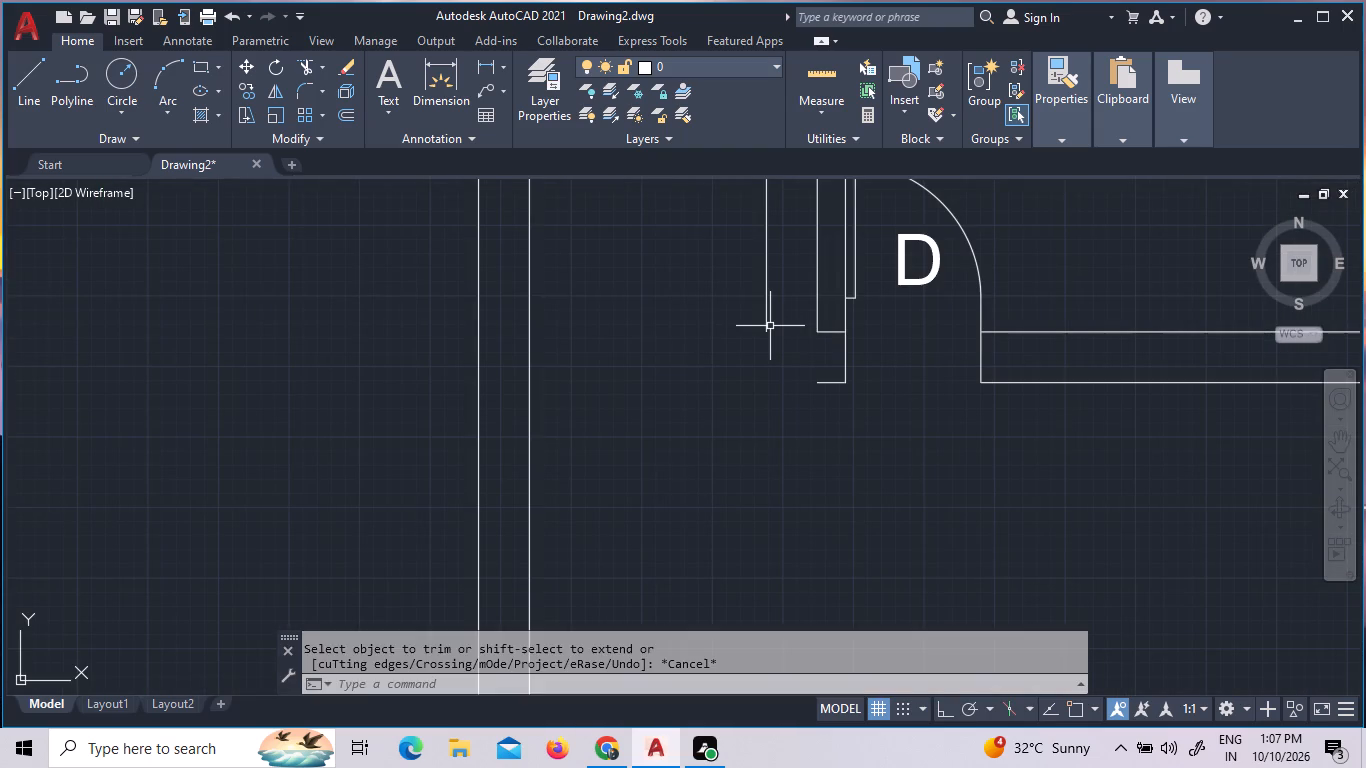
key("f")
key("space")
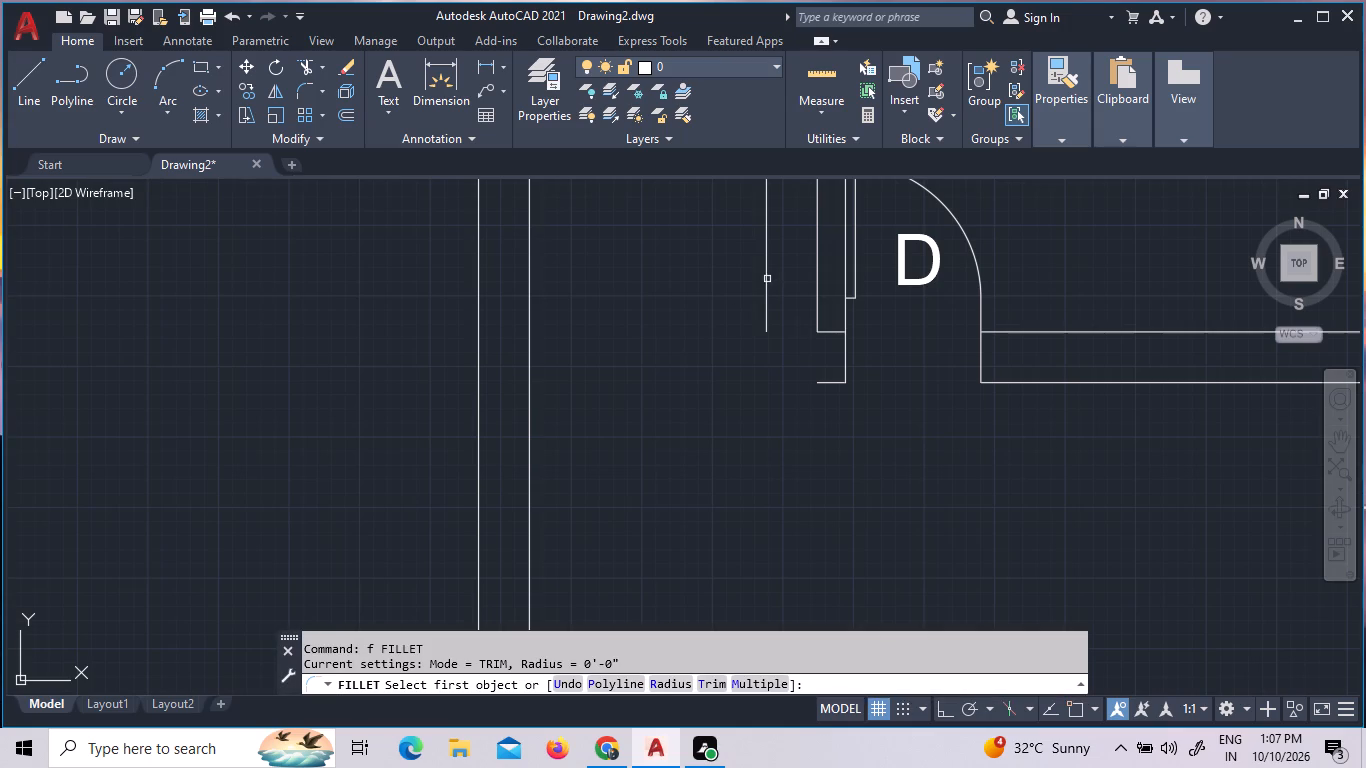
left_click(767, 280)
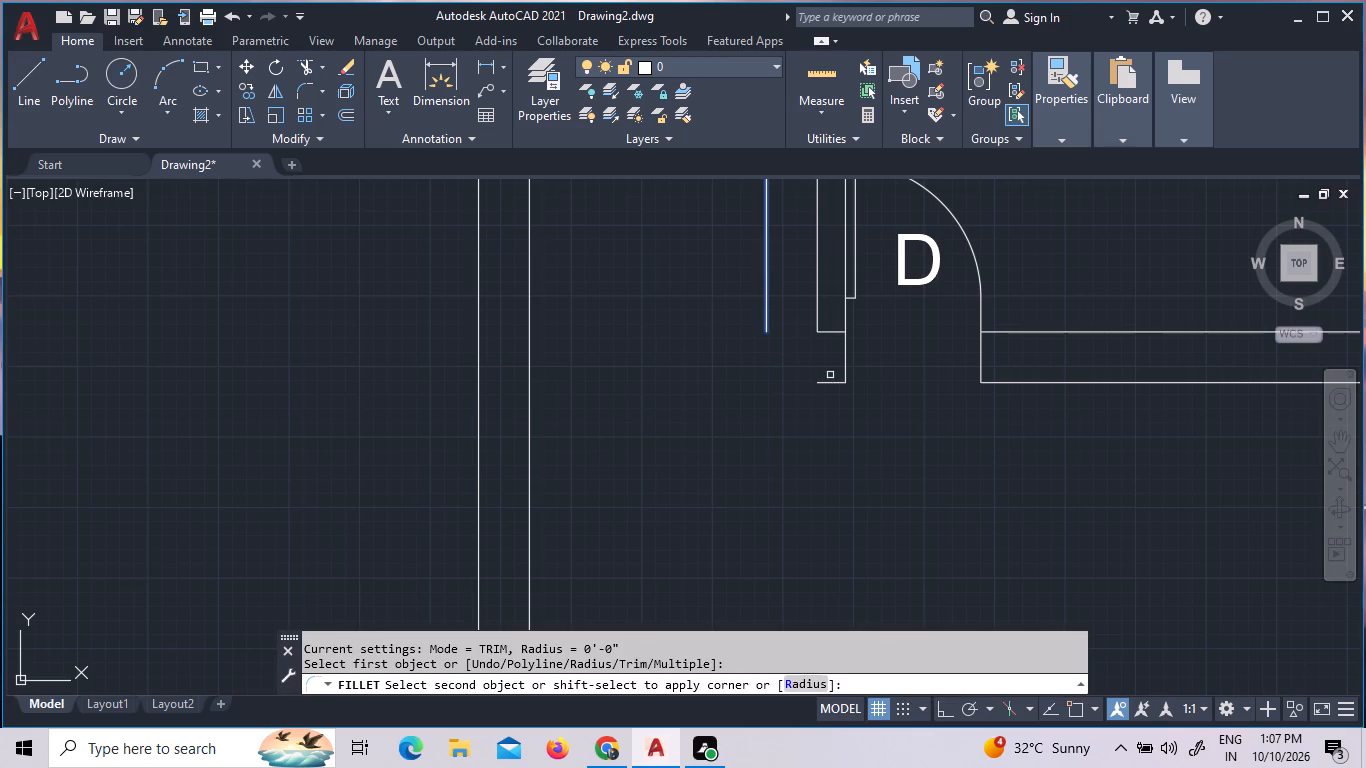
left_click(829, 384)
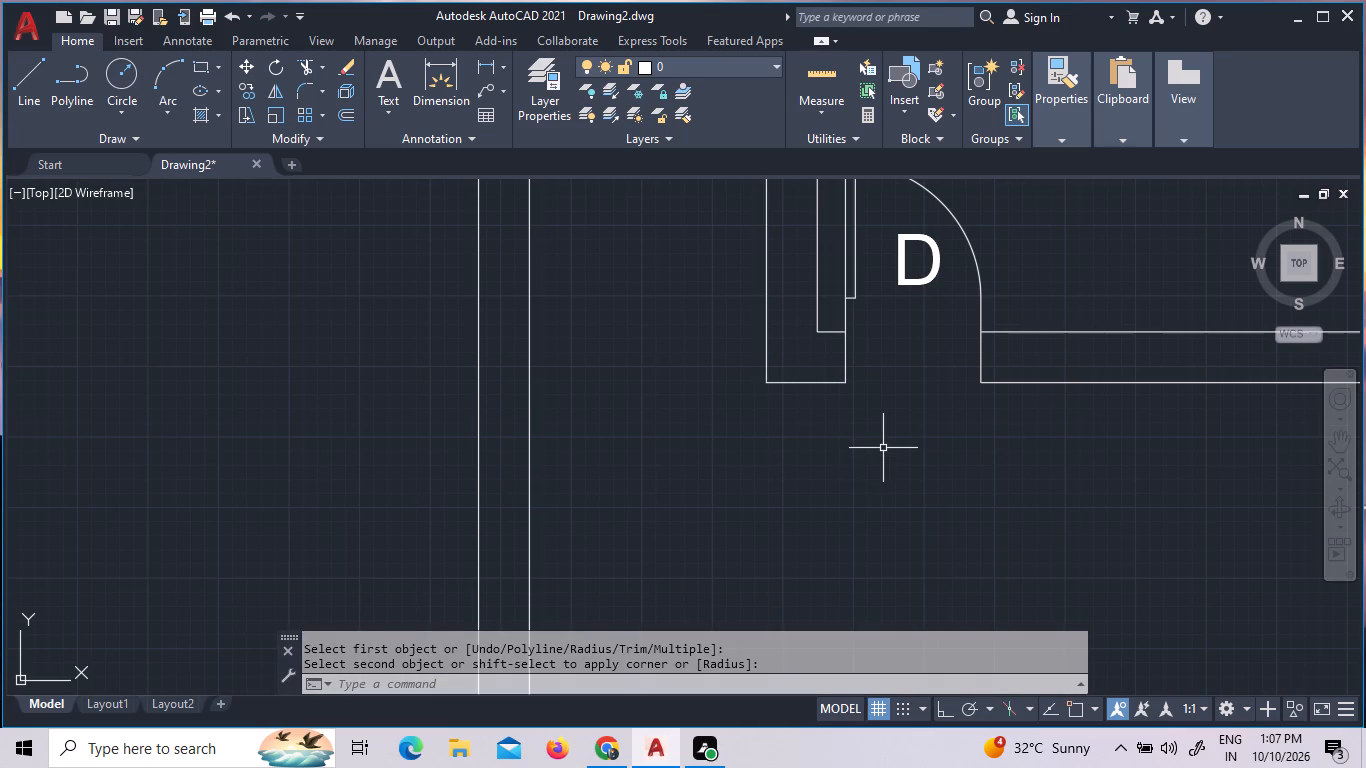
key("Escape")
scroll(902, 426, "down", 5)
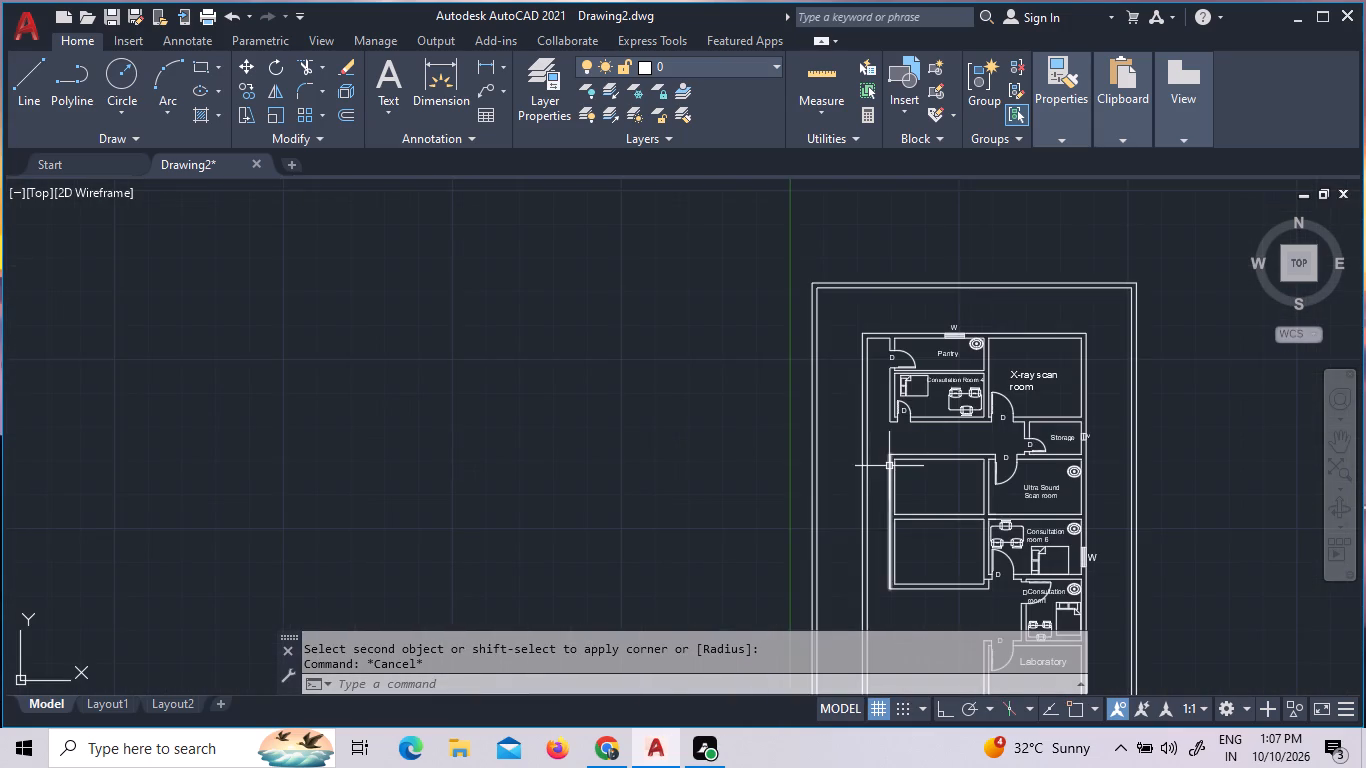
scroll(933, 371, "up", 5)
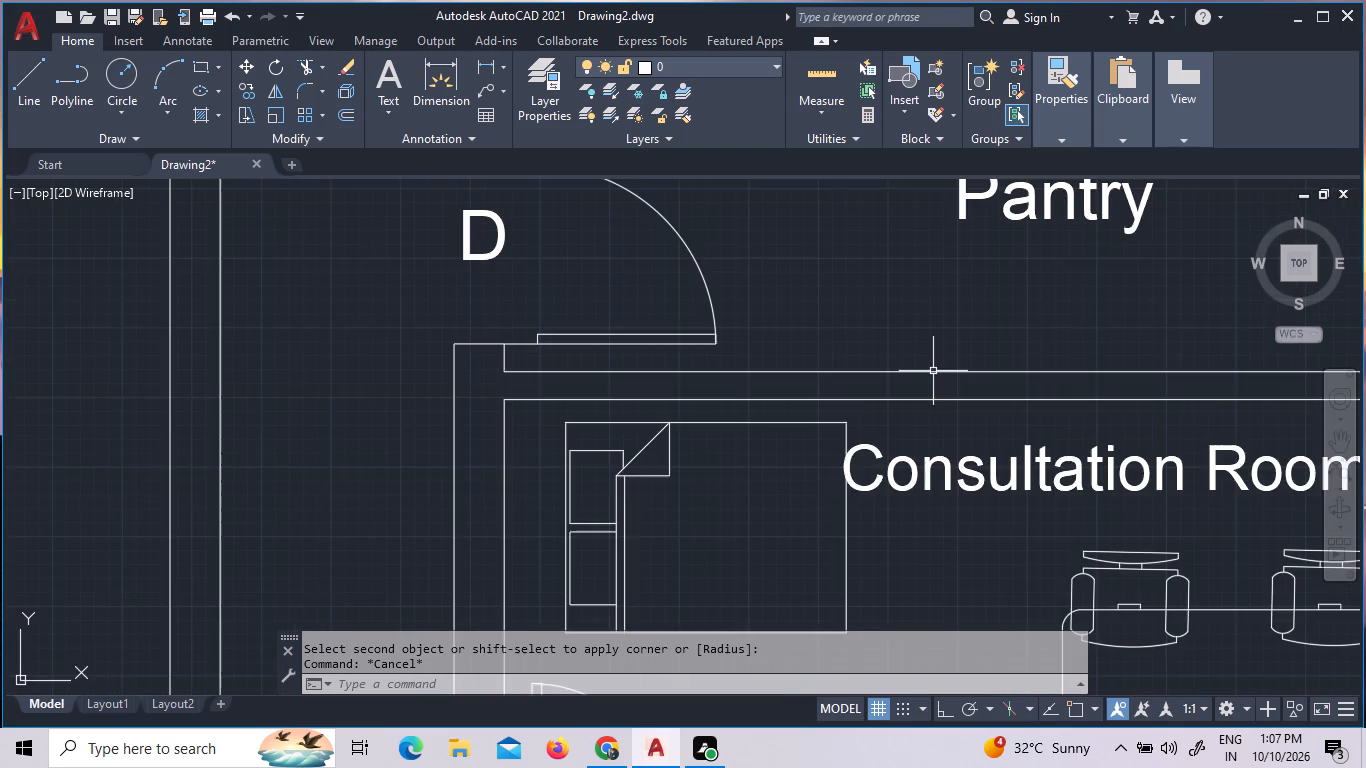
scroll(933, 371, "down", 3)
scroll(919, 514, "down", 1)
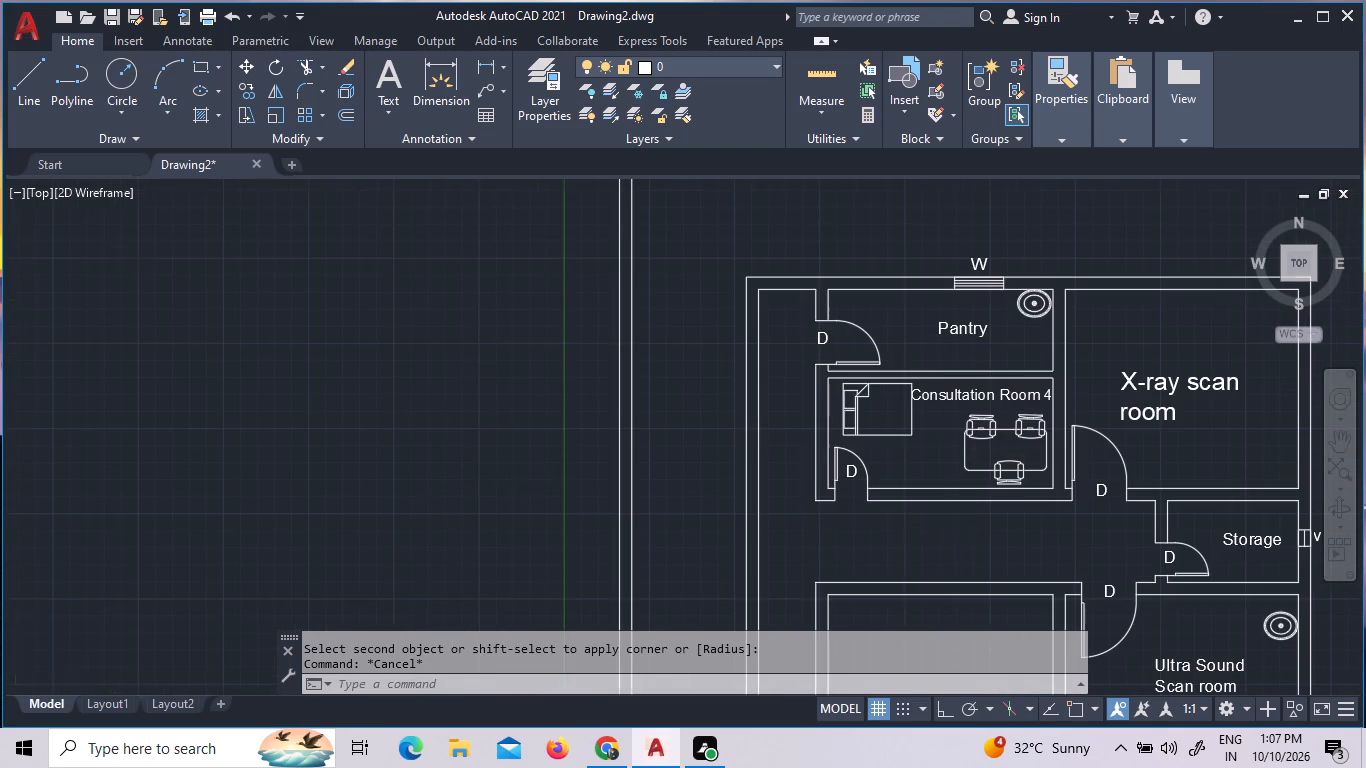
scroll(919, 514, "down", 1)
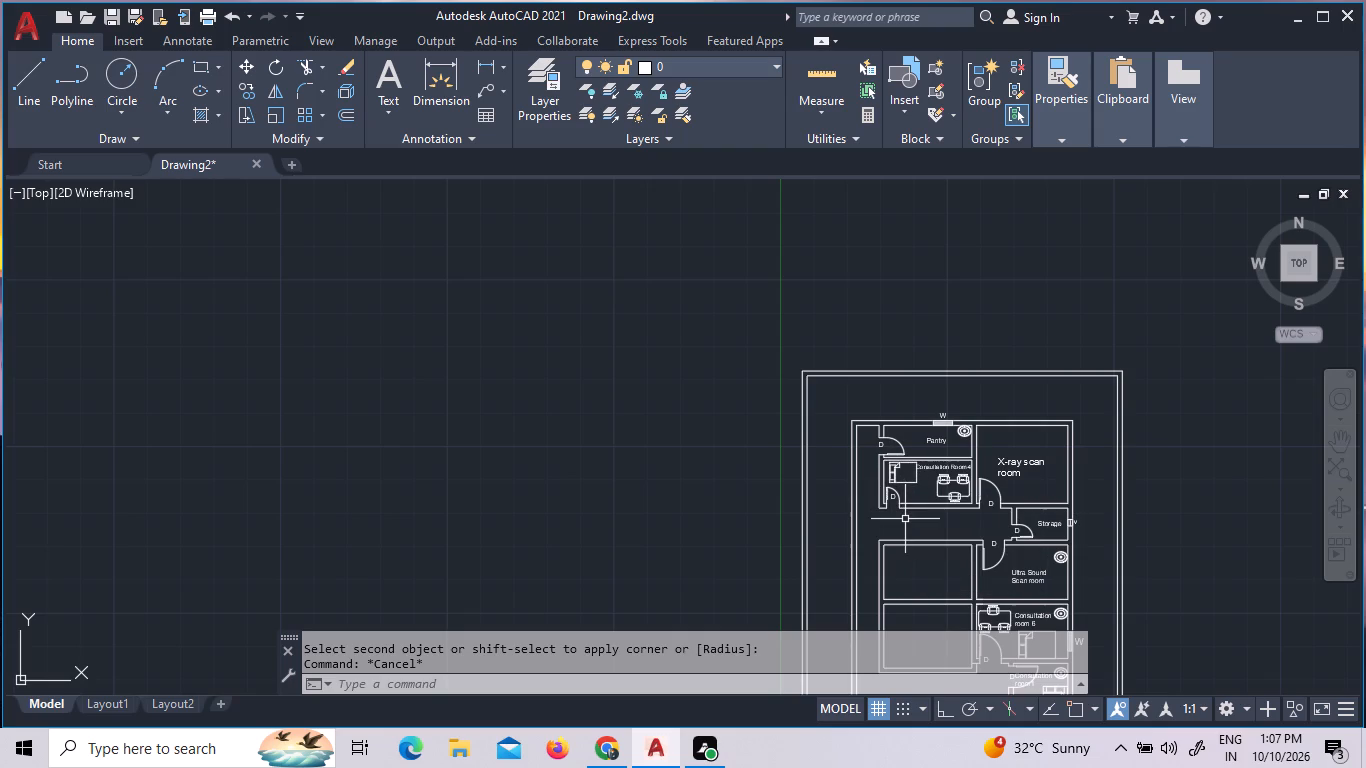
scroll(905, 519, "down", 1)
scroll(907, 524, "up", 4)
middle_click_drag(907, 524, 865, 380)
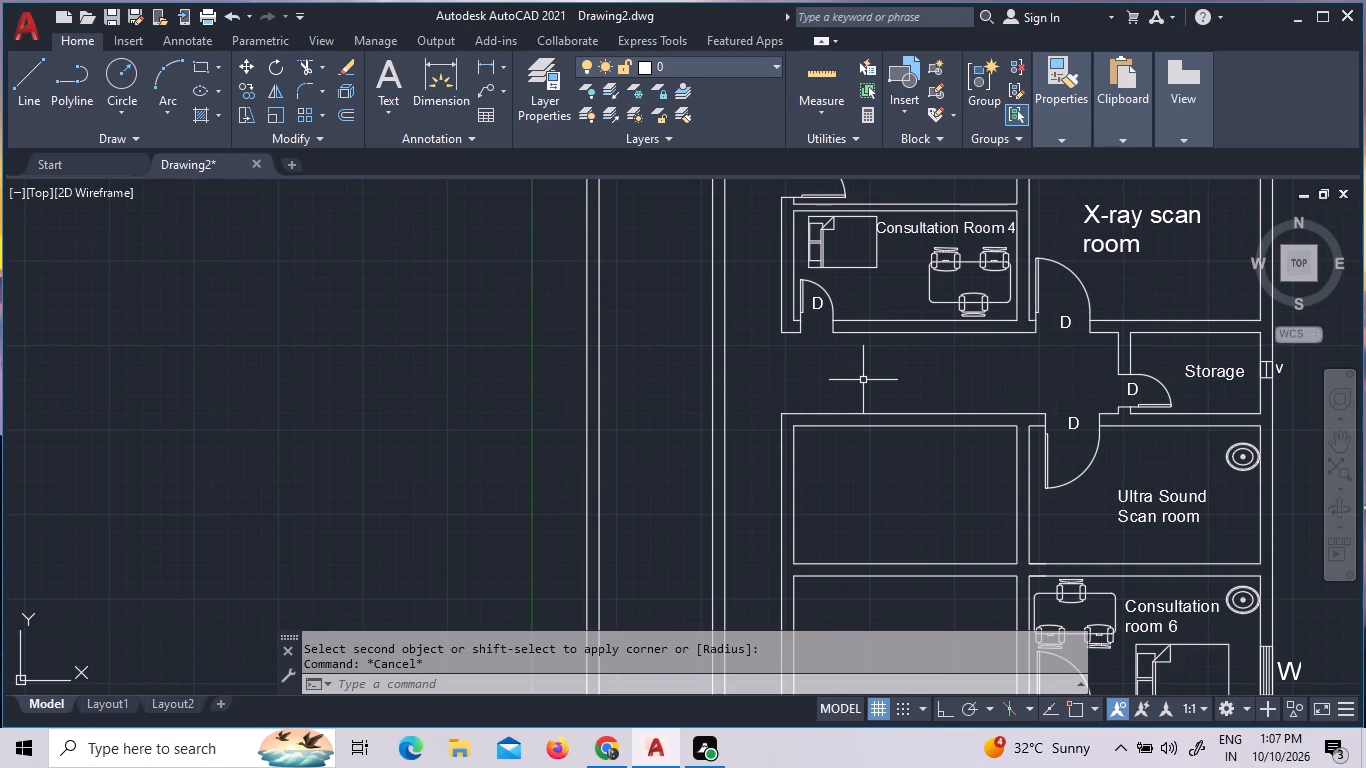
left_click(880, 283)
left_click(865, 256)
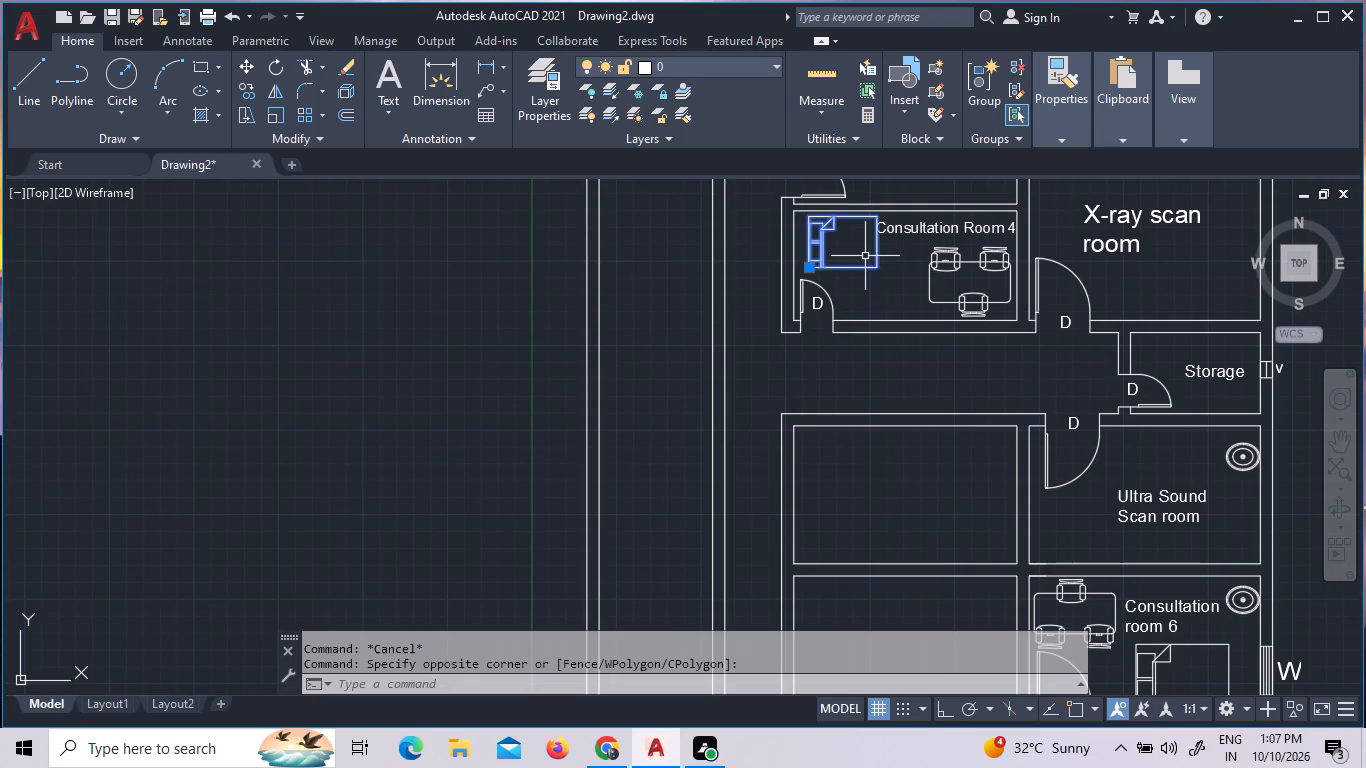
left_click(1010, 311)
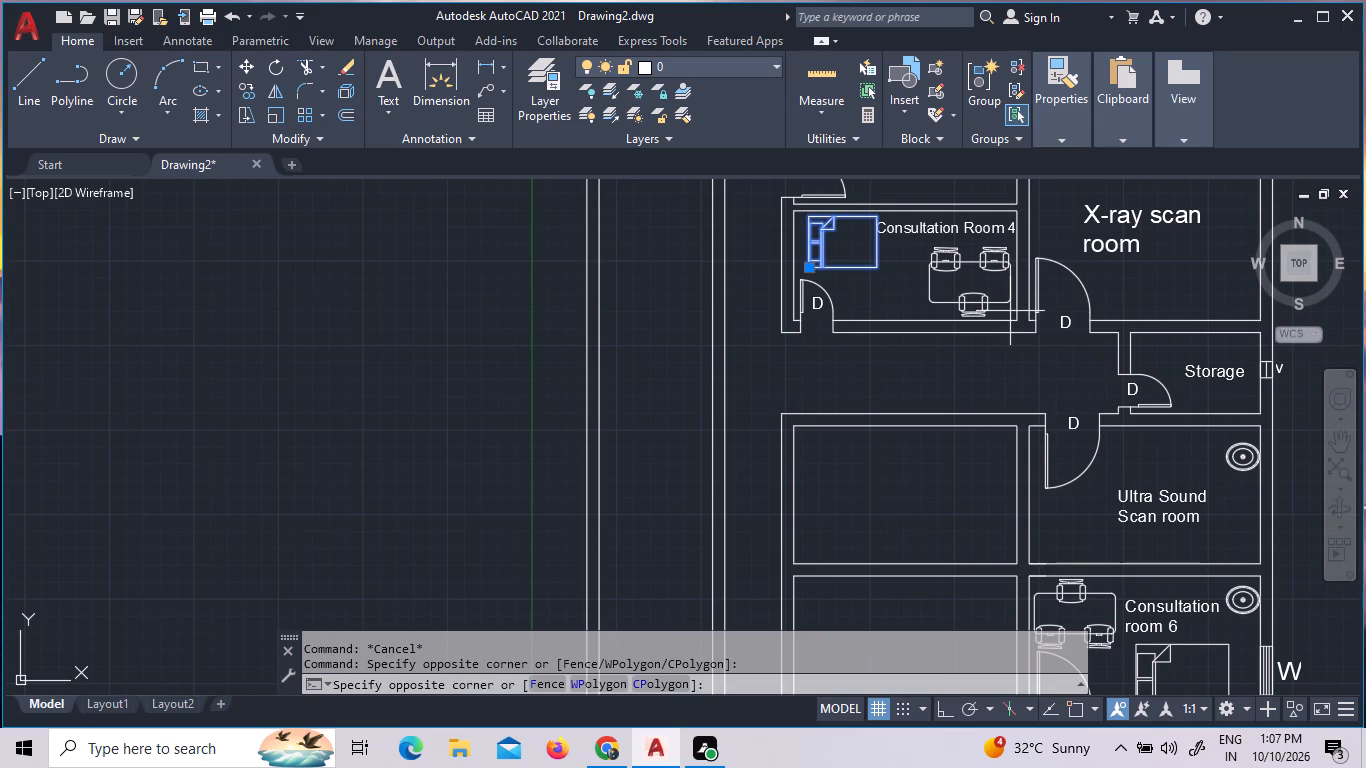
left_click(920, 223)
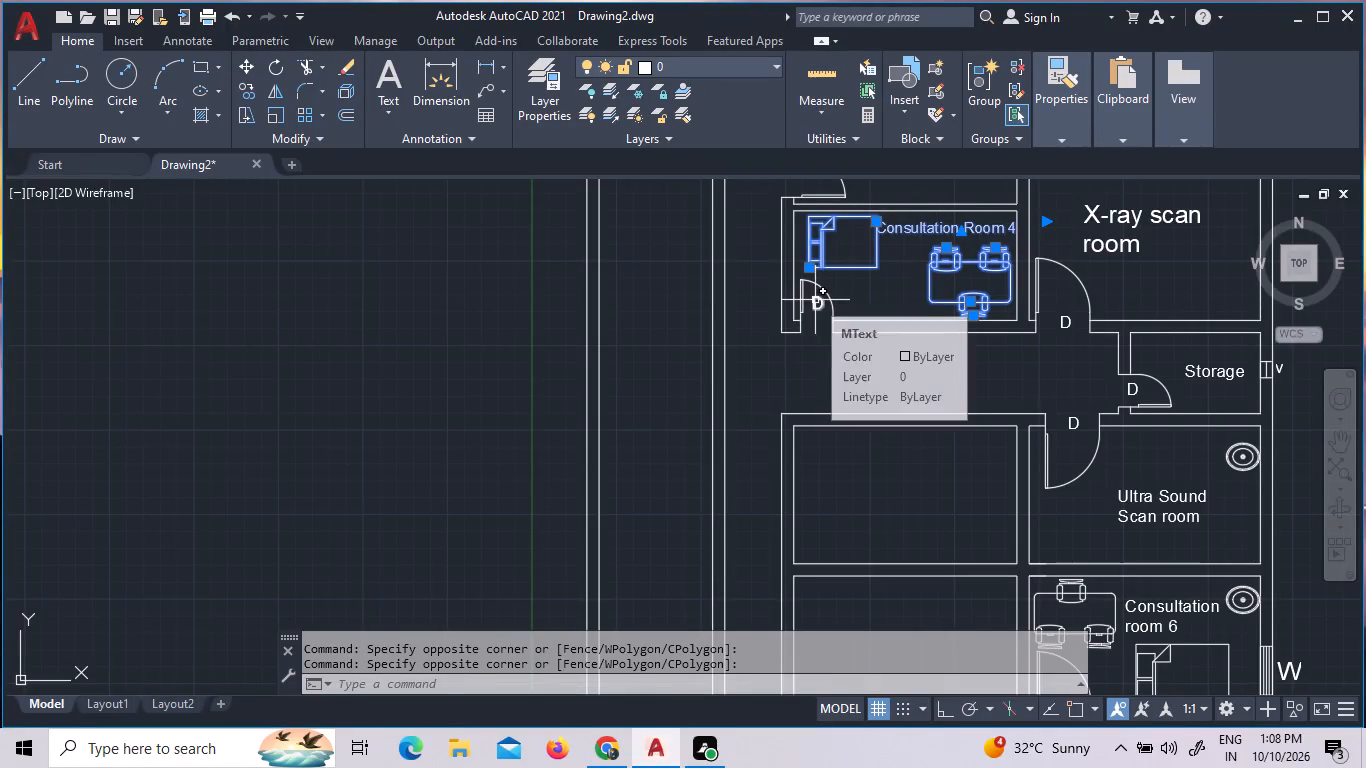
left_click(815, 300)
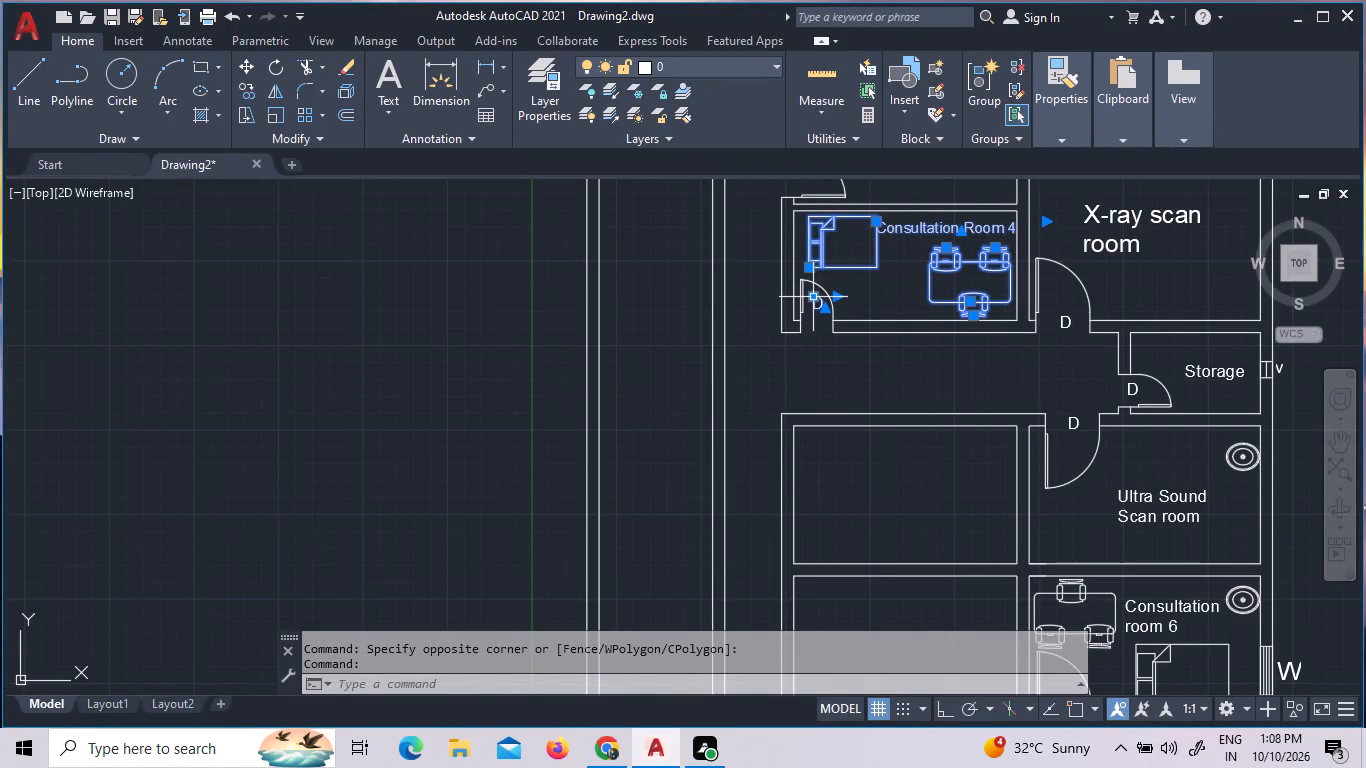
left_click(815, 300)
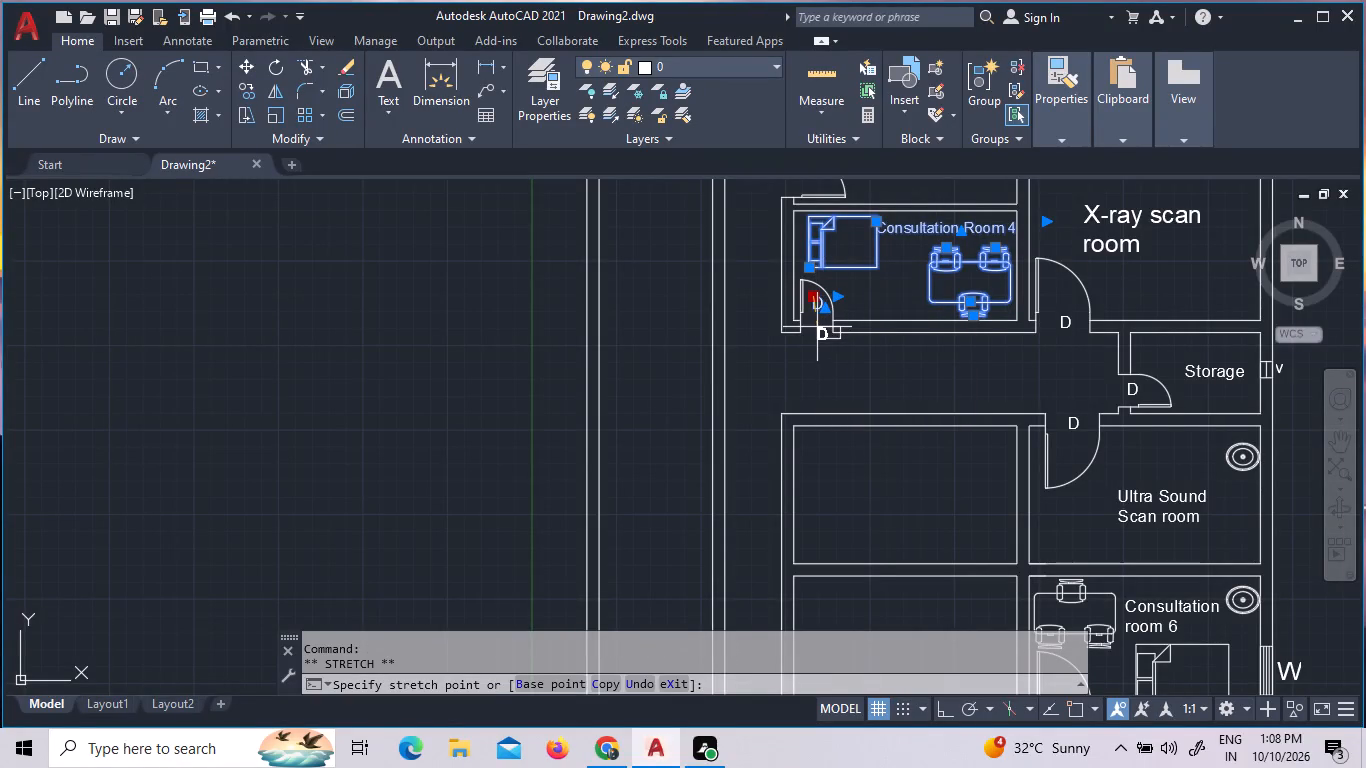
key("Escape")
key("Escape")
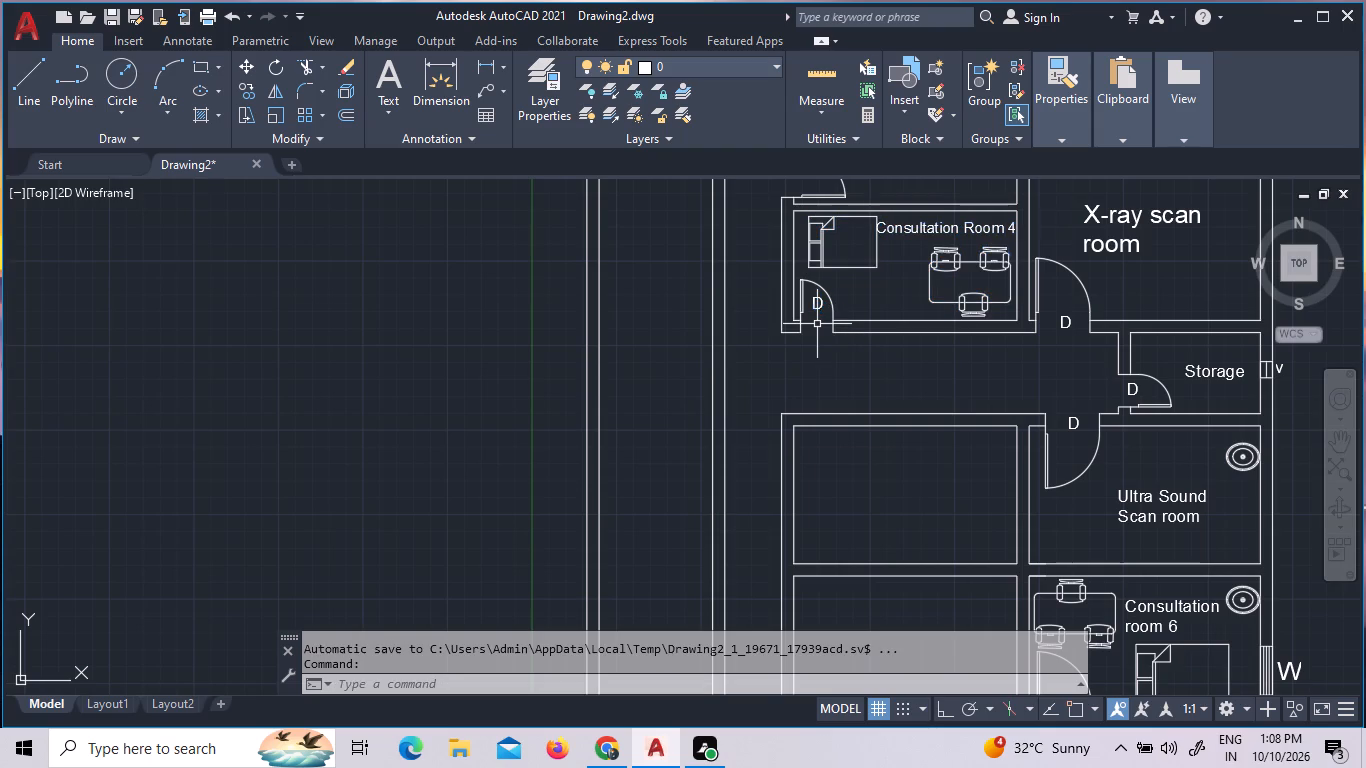
Copy Consultation Room 4's bed, desk with three chairs, and room label into the empty room directly south across the corridor.
left_click(1009, 313)
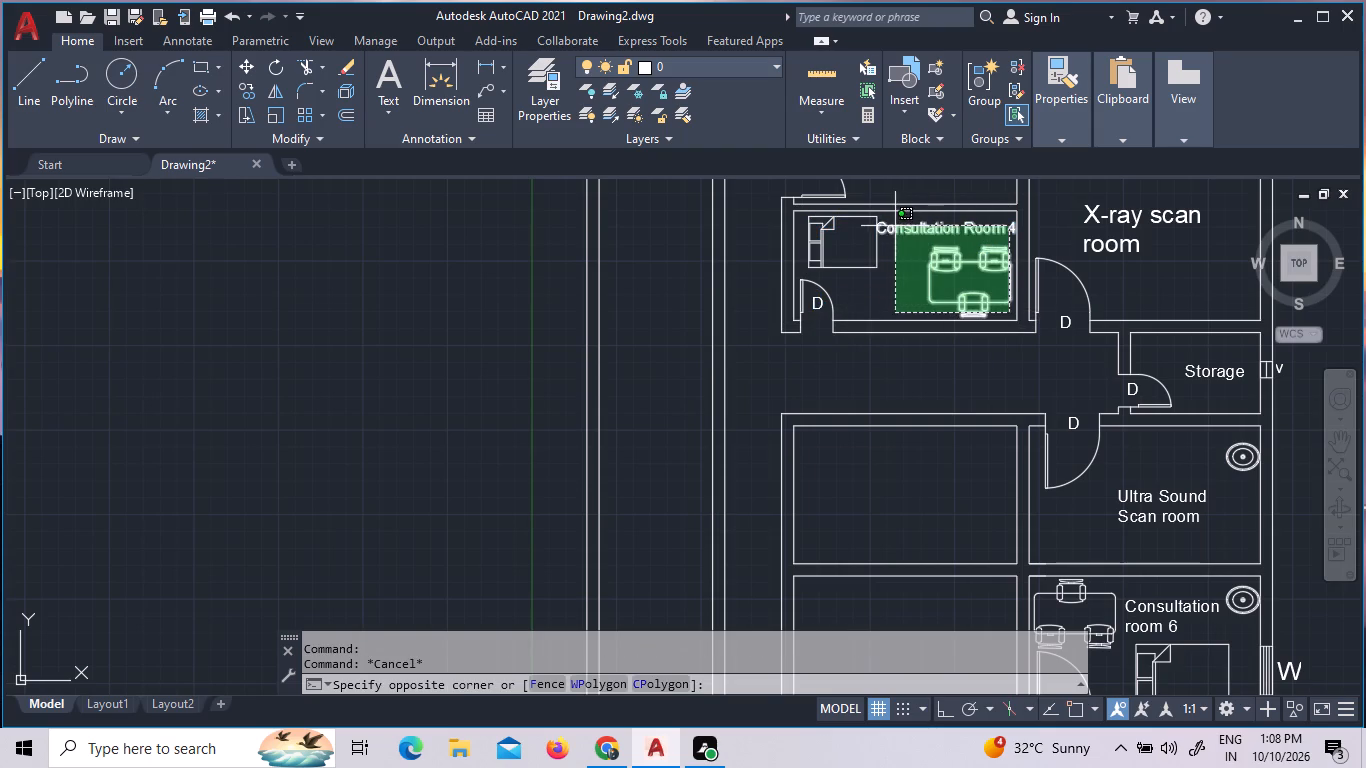
left_click(872, 225)
right_click(871, 227)
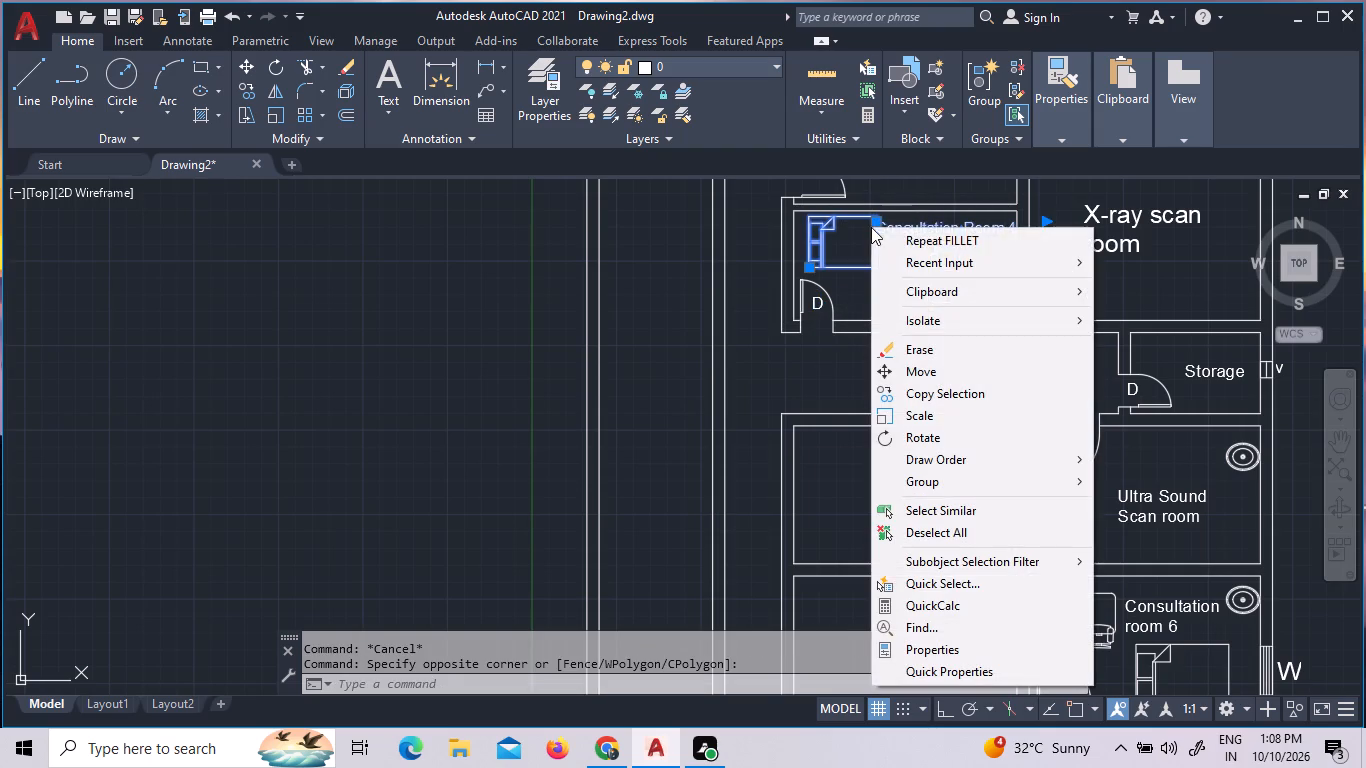
left_click(976, 399)
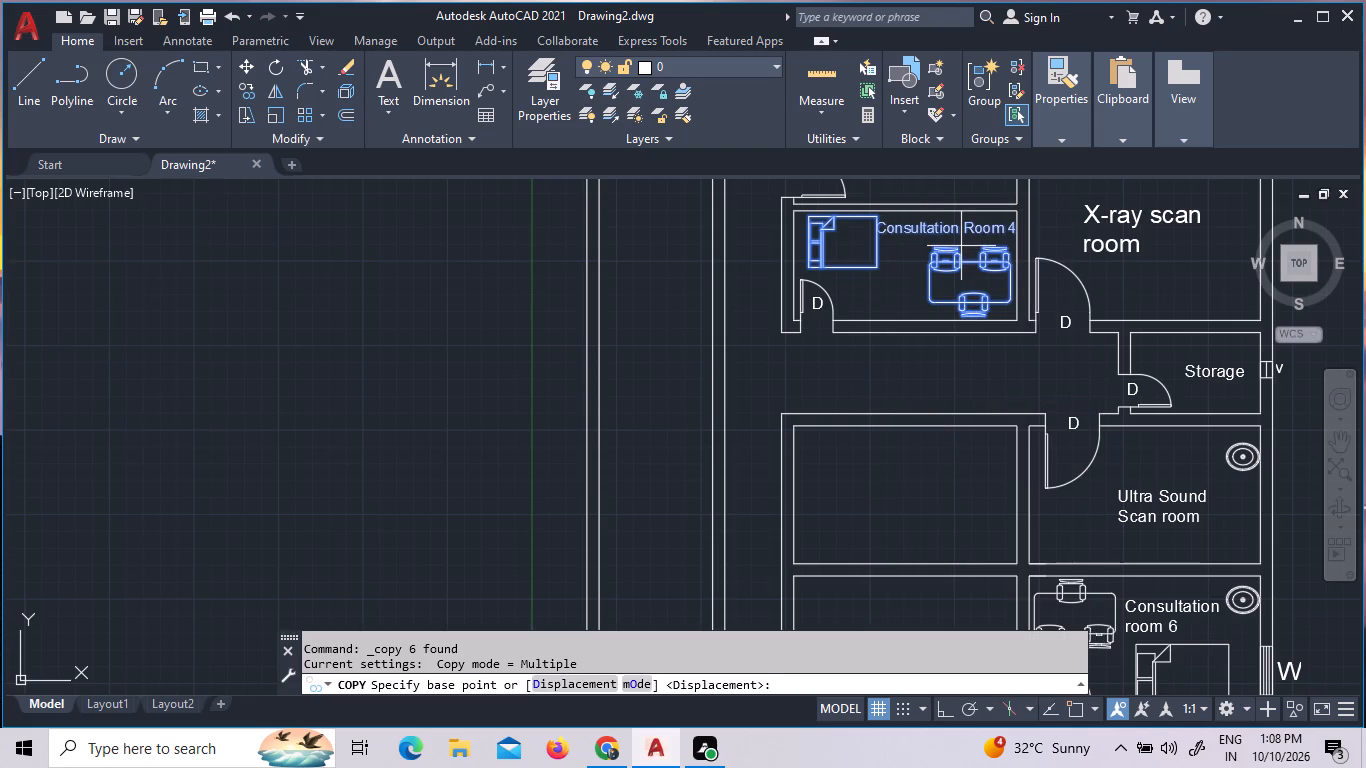
left_click(961, 246)
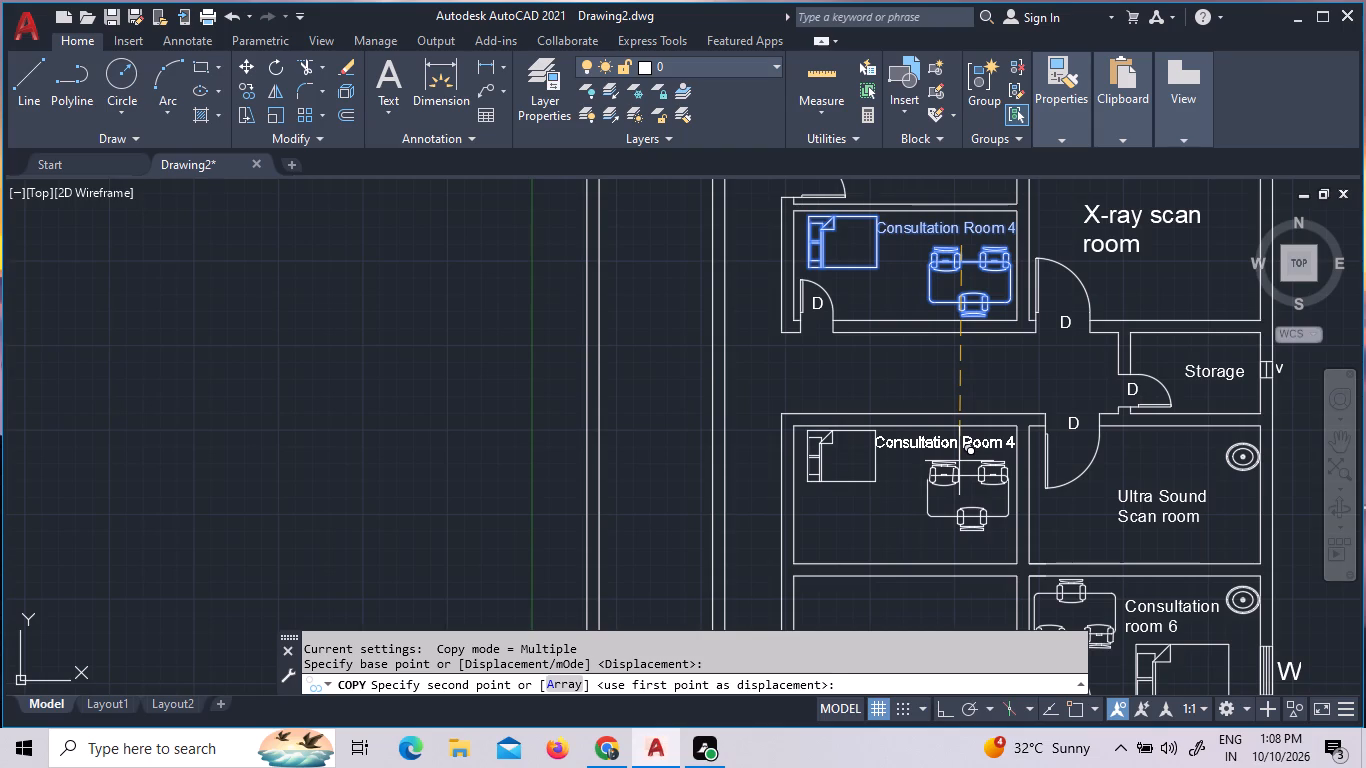
left_click(959, 461)
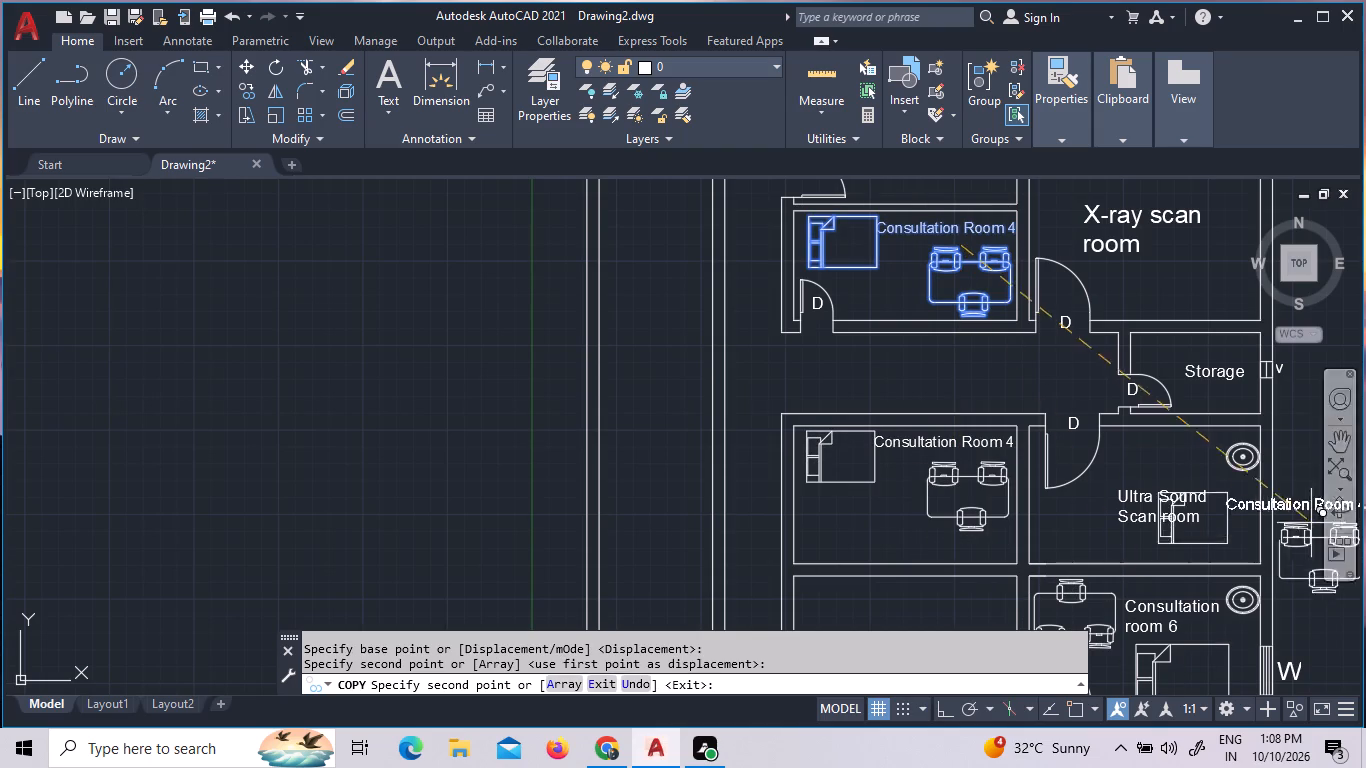
key("Escape")
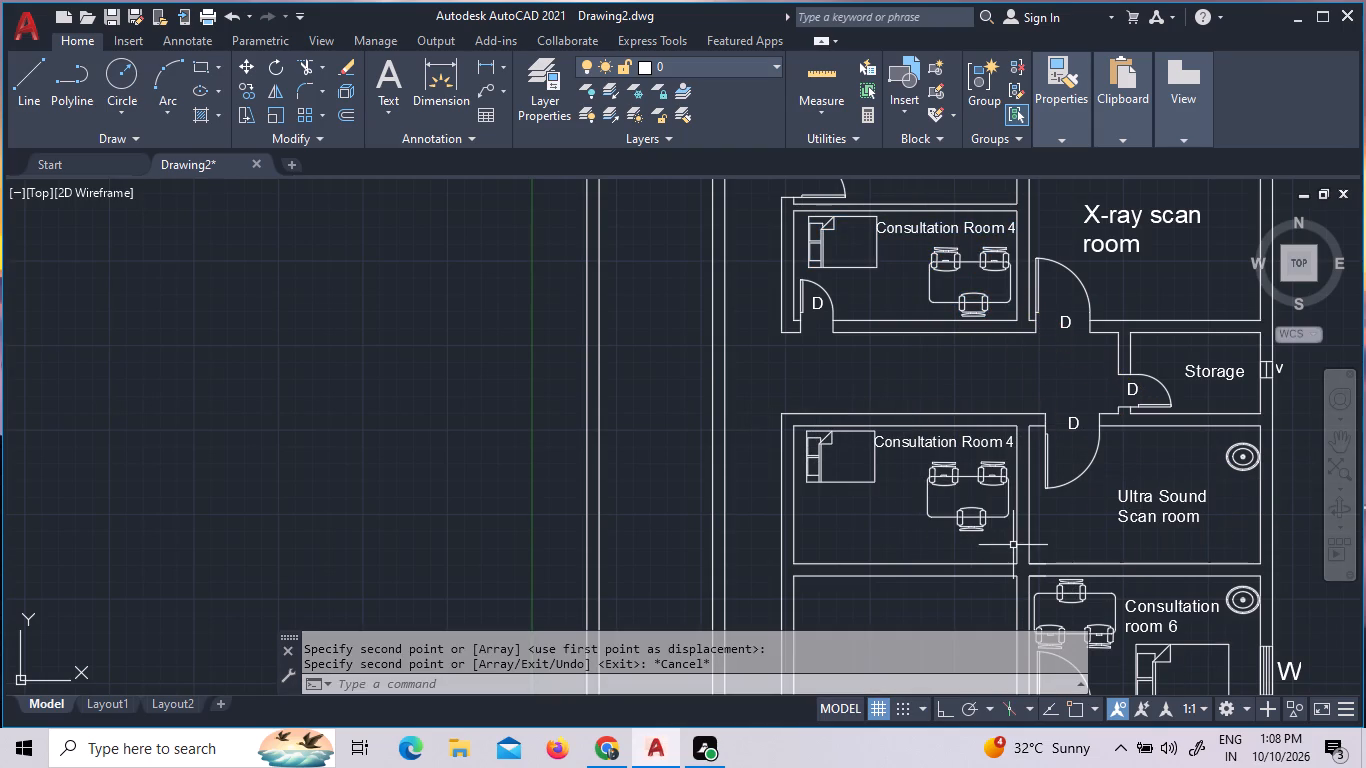
Move the copied desk and its three chairs slightly south, towards the new room's southeast corner.
left_click(1011, 535)
left_click(882, 460)
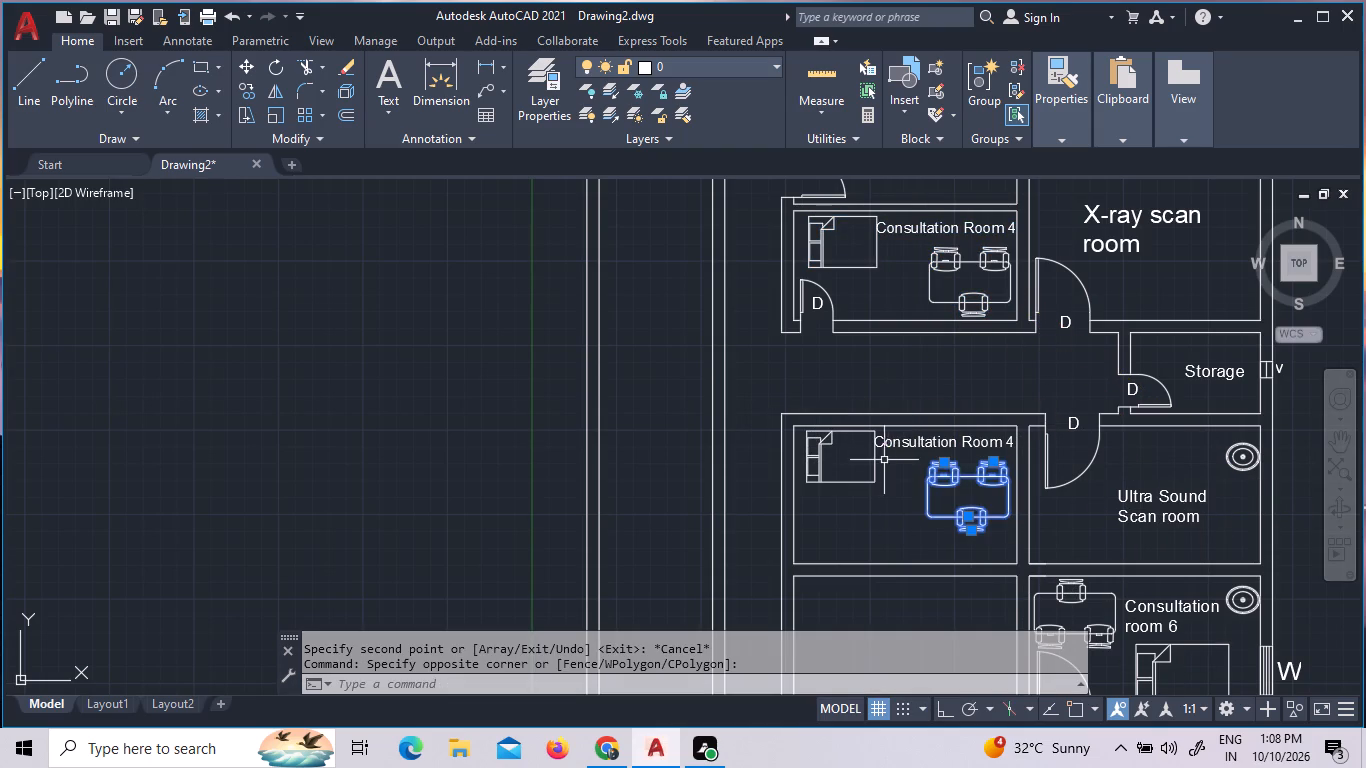
right_click(973, 493)
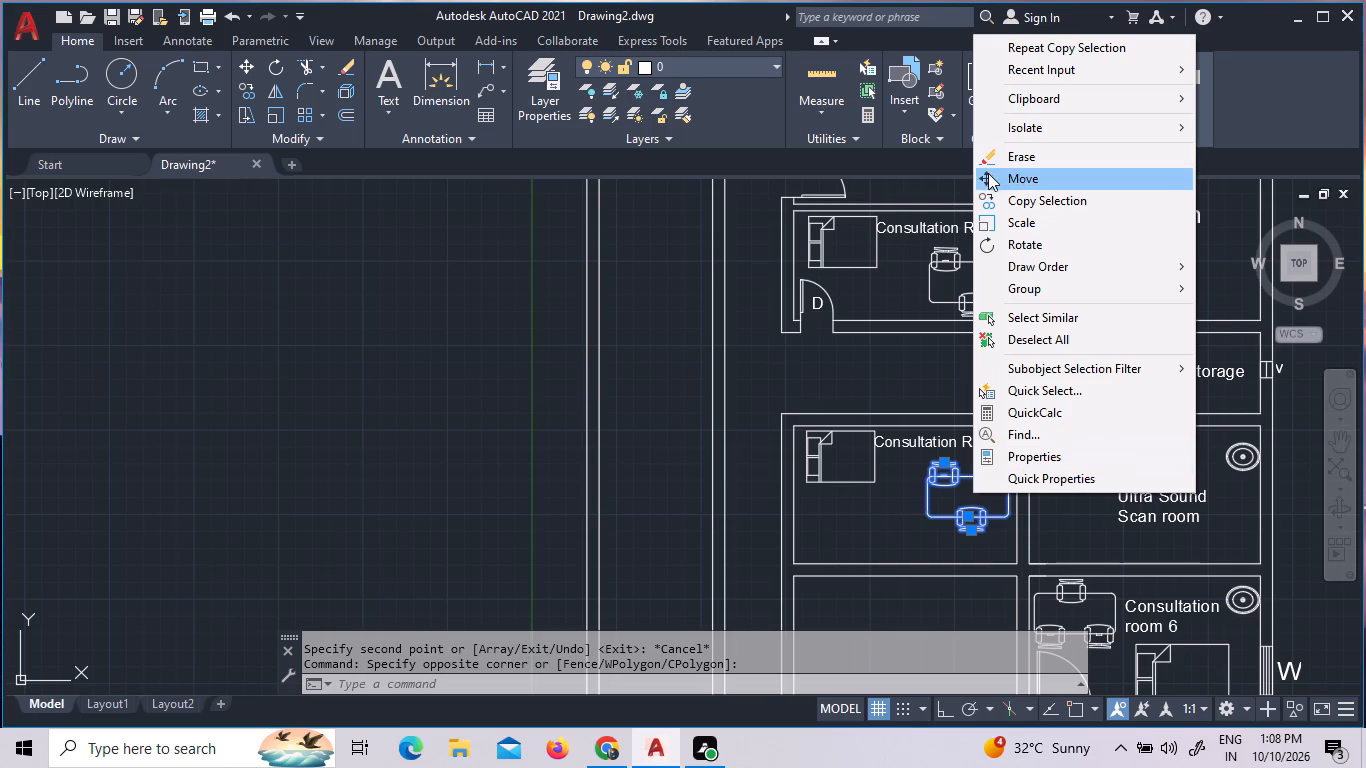
left_click(1020, 182)
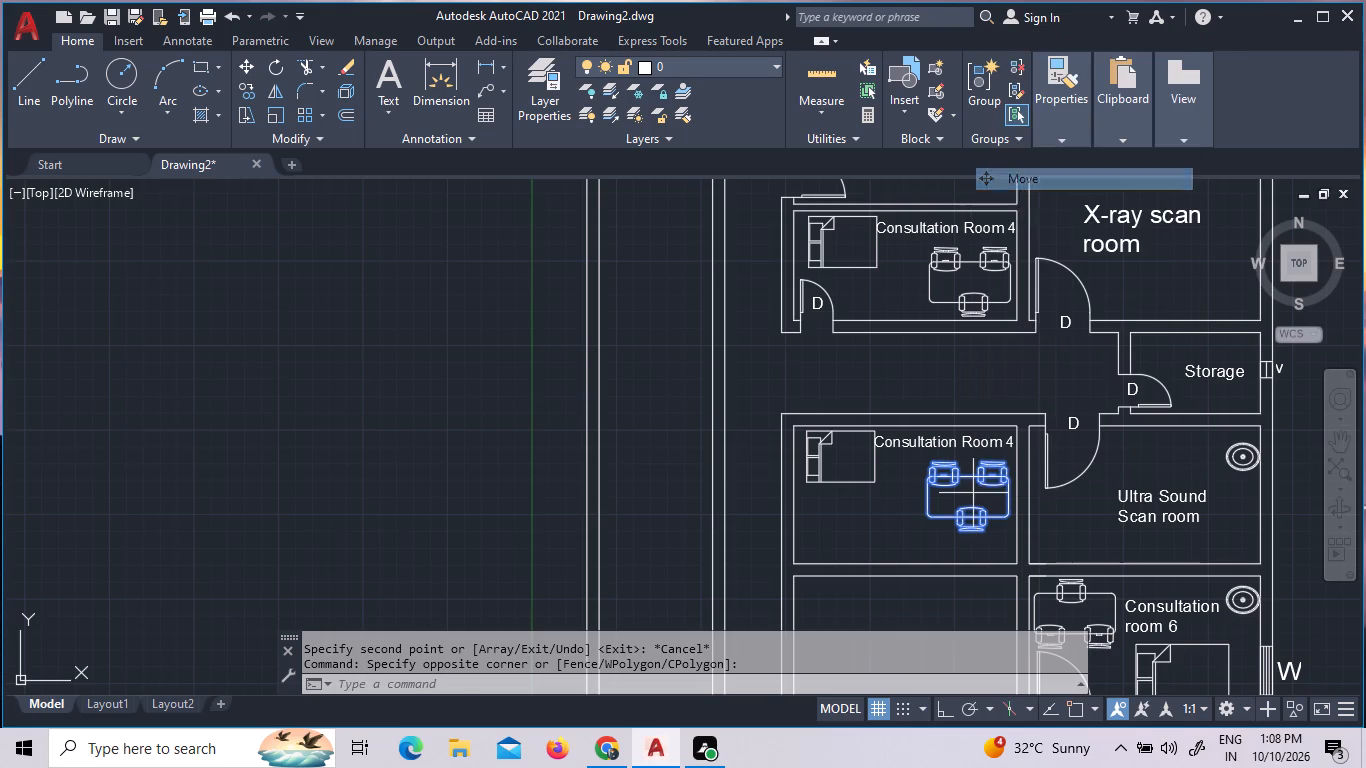
left_click(984, 502)
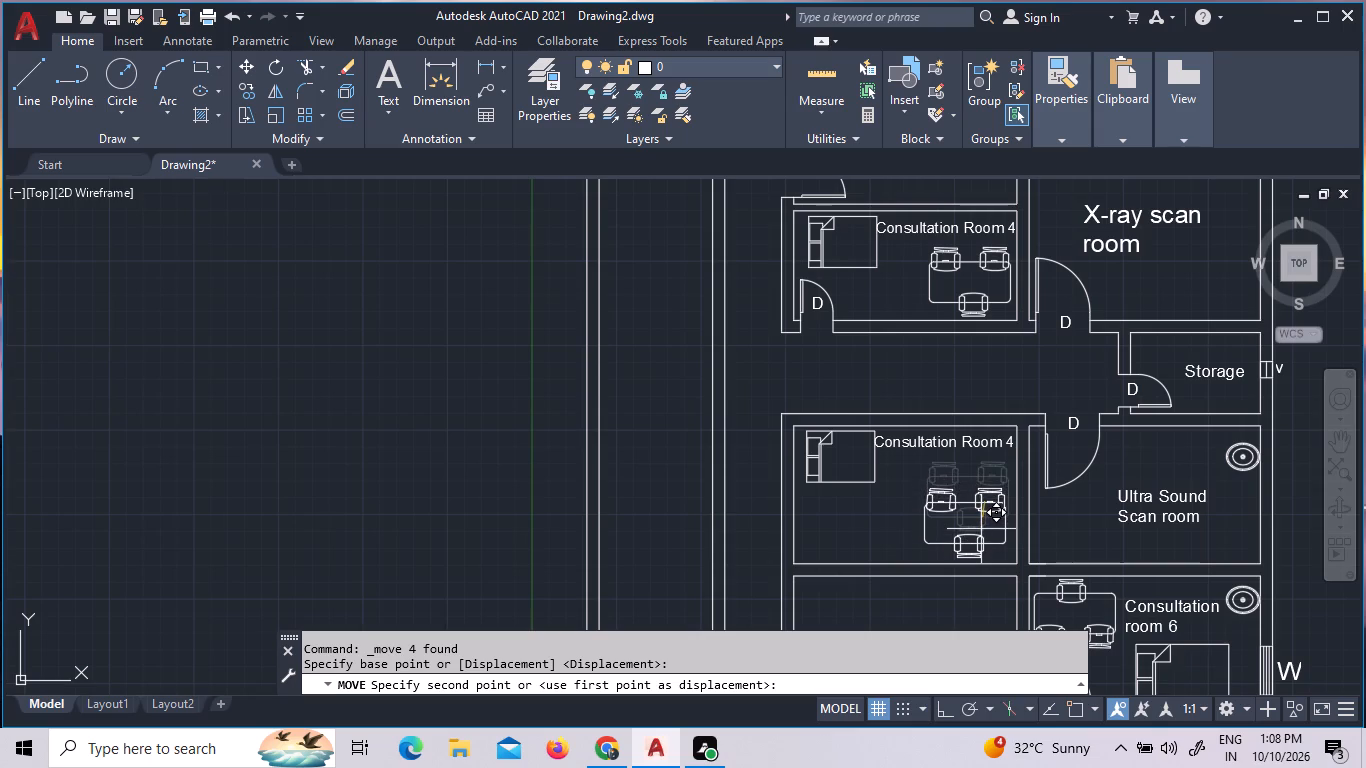
left_click(989, 531)
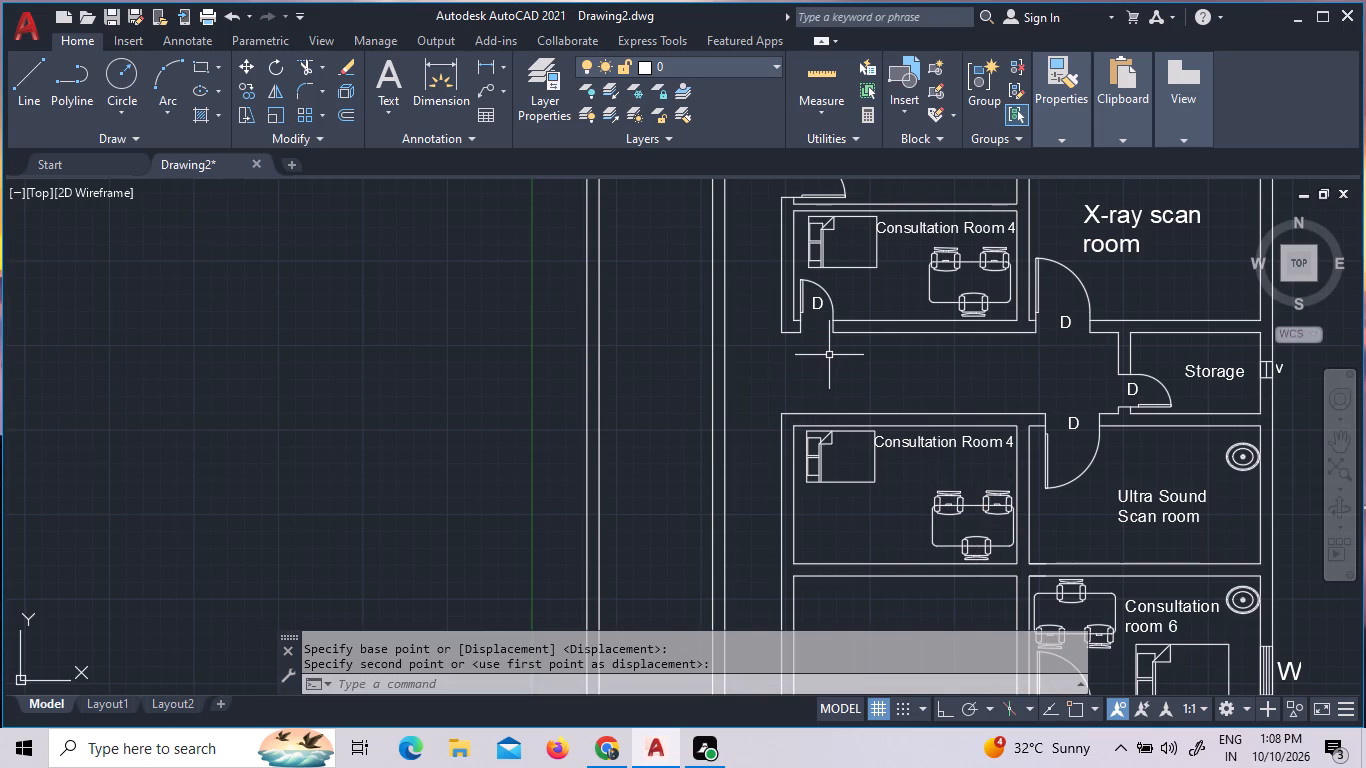
Change the copied room label to read Consultation Room 5.
double_click(1011, 442)
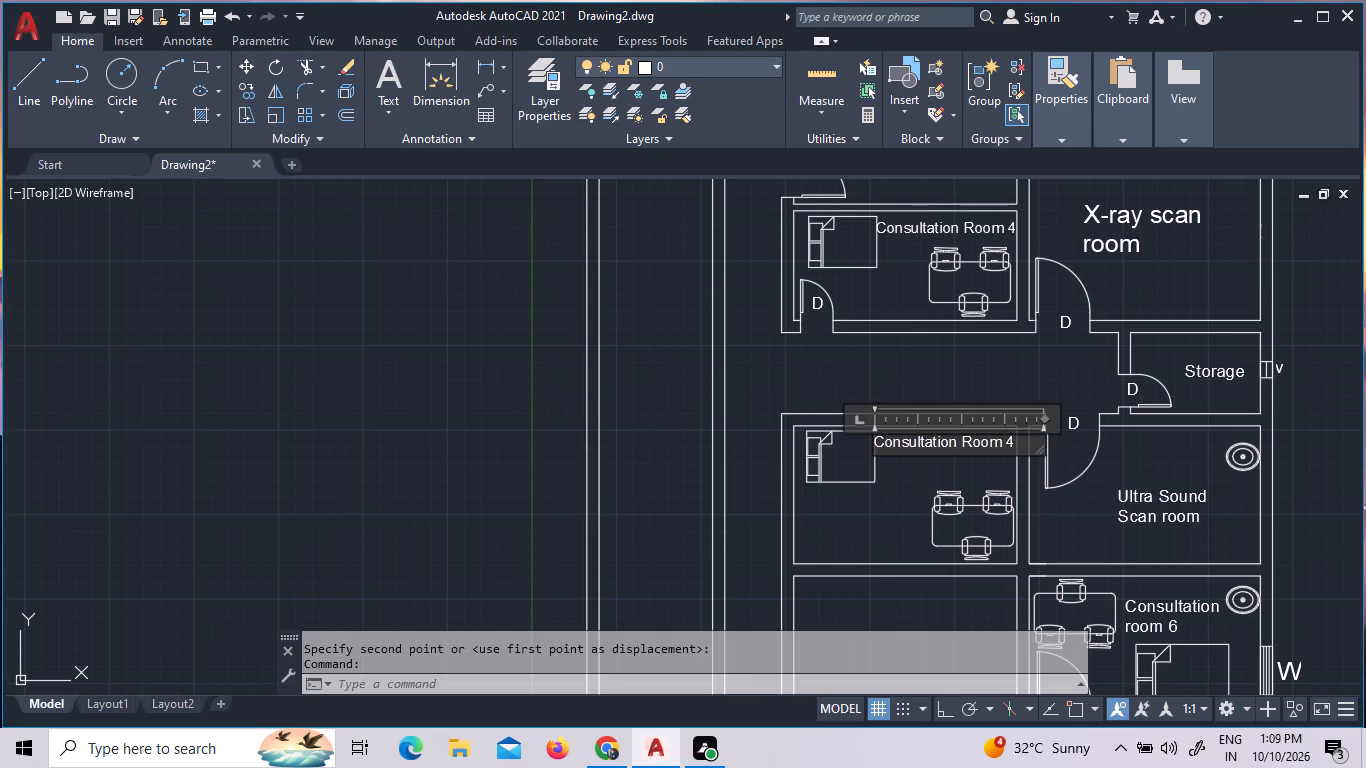
left_click_drag(1011, 442, 991, 448)
left_click(999, 448)
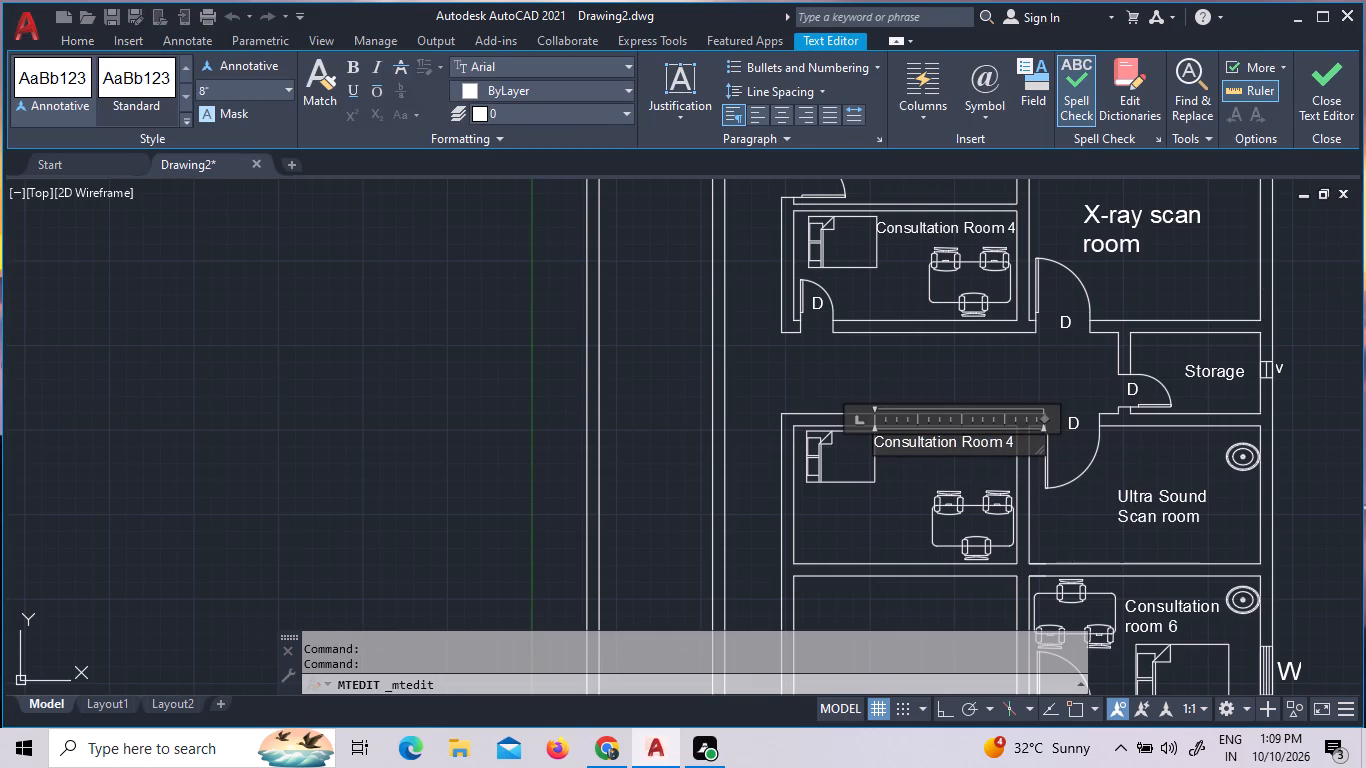
left_click(1019, 439)
key("BackSpace")
key("5")
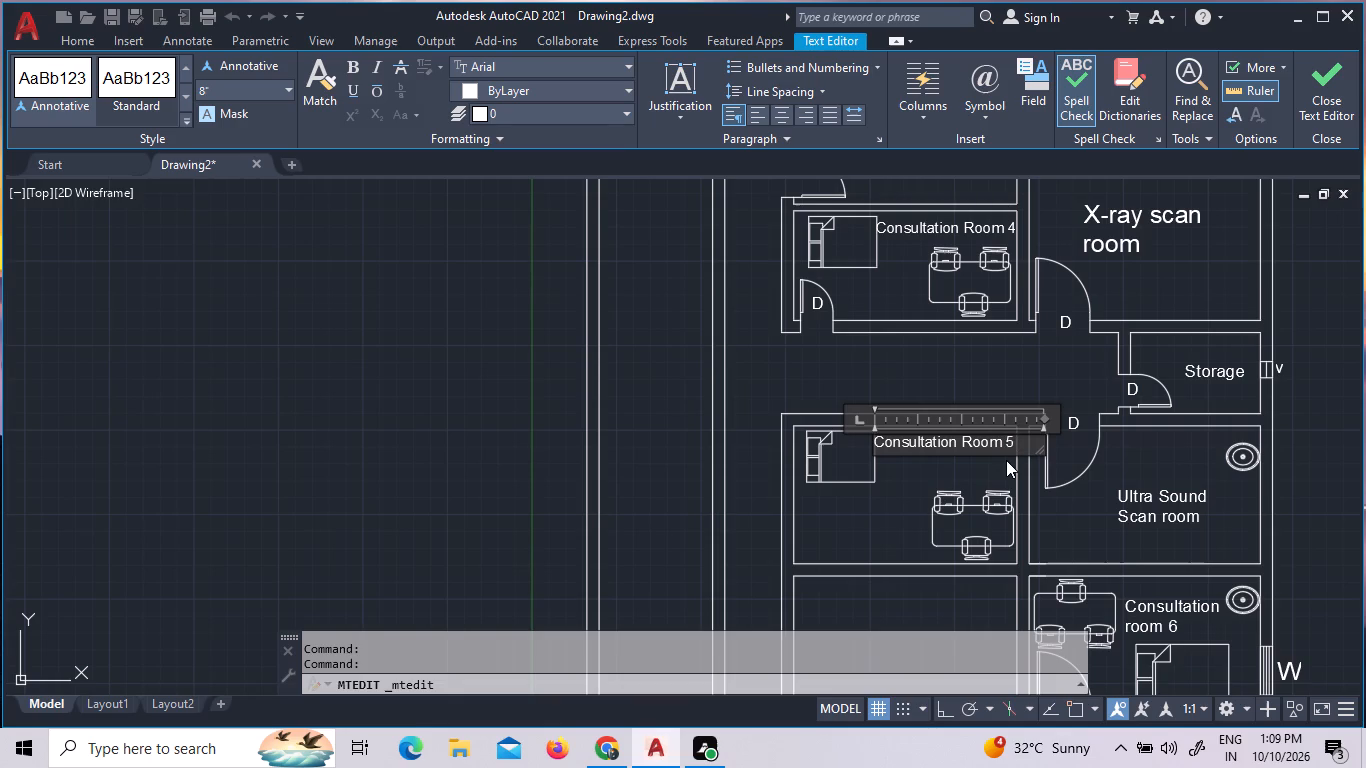
left_click(997, 461)
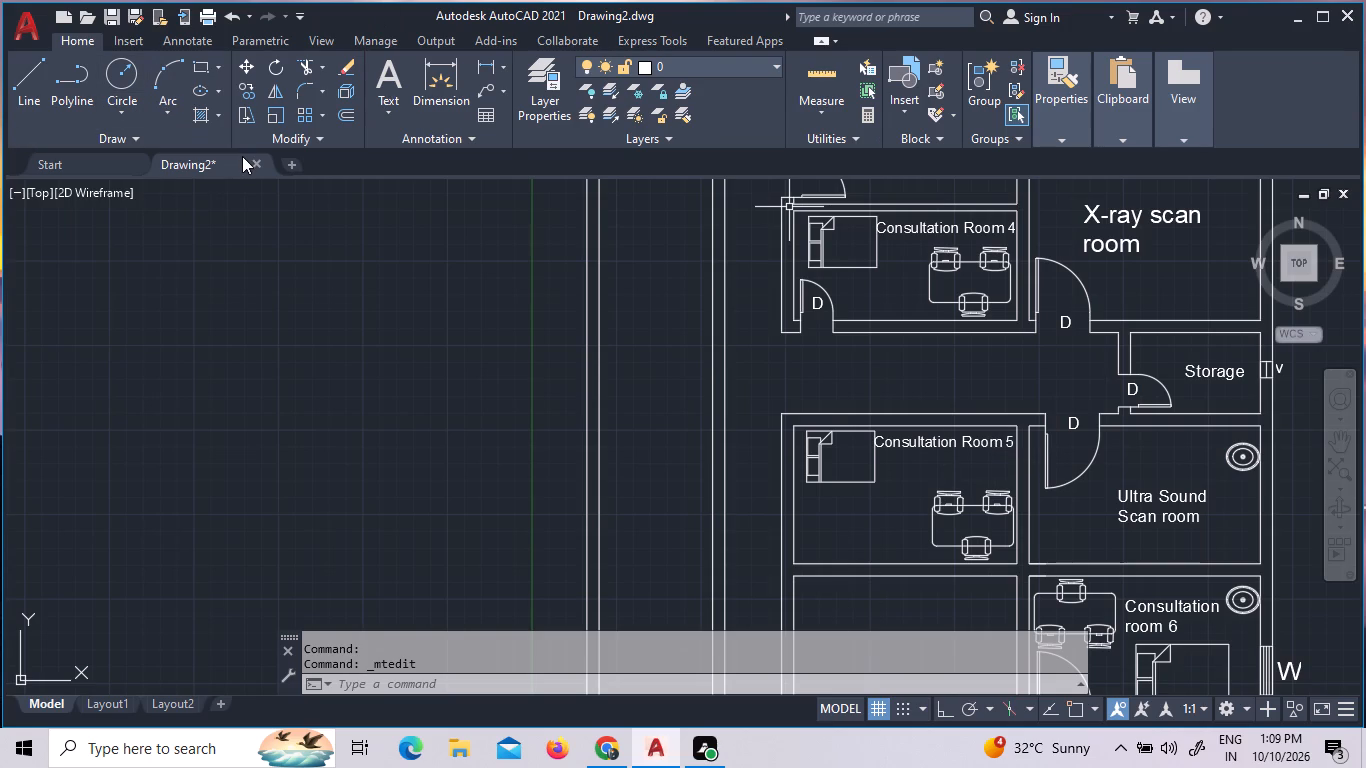
With object snap and ortho on, draw a short line across Consultation Room 5's west wall from its inner southwest corner.
left_click(45, 82)
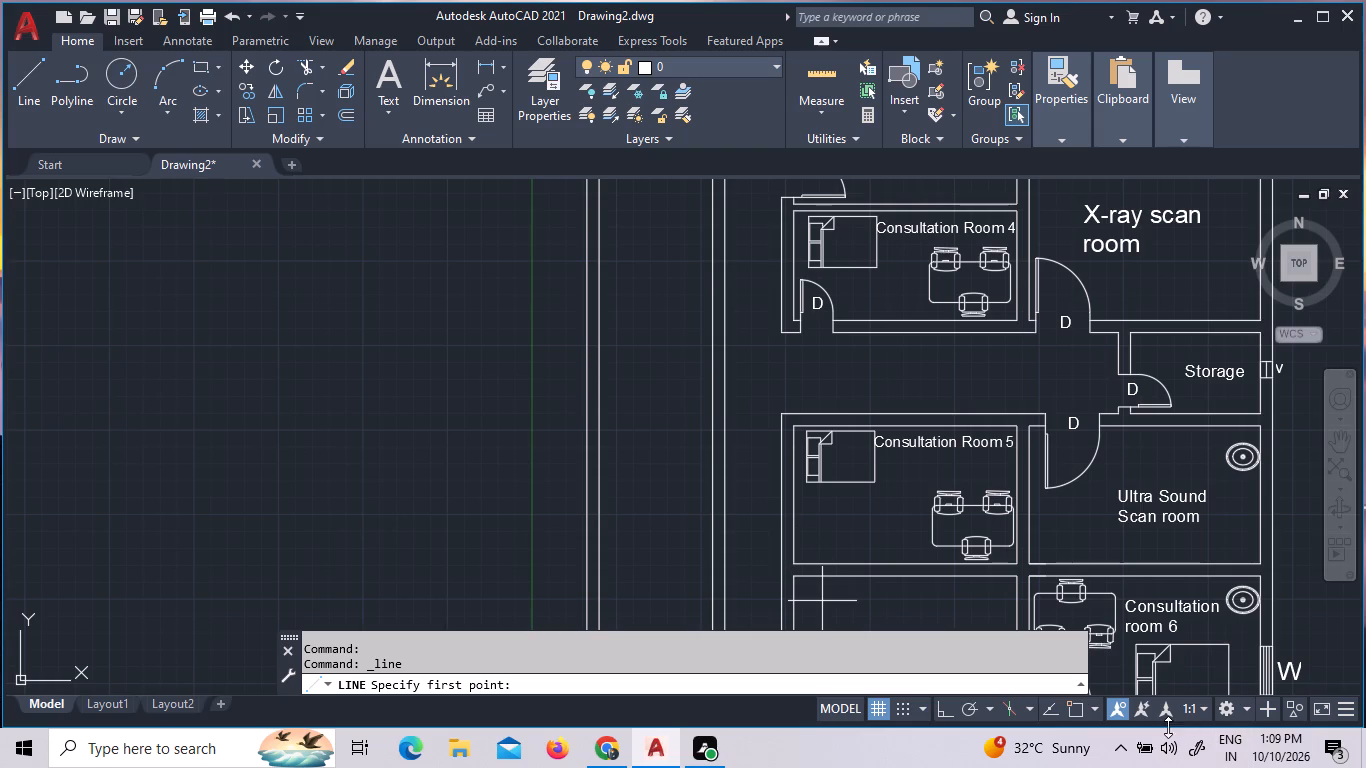
left_click(1079, 710)
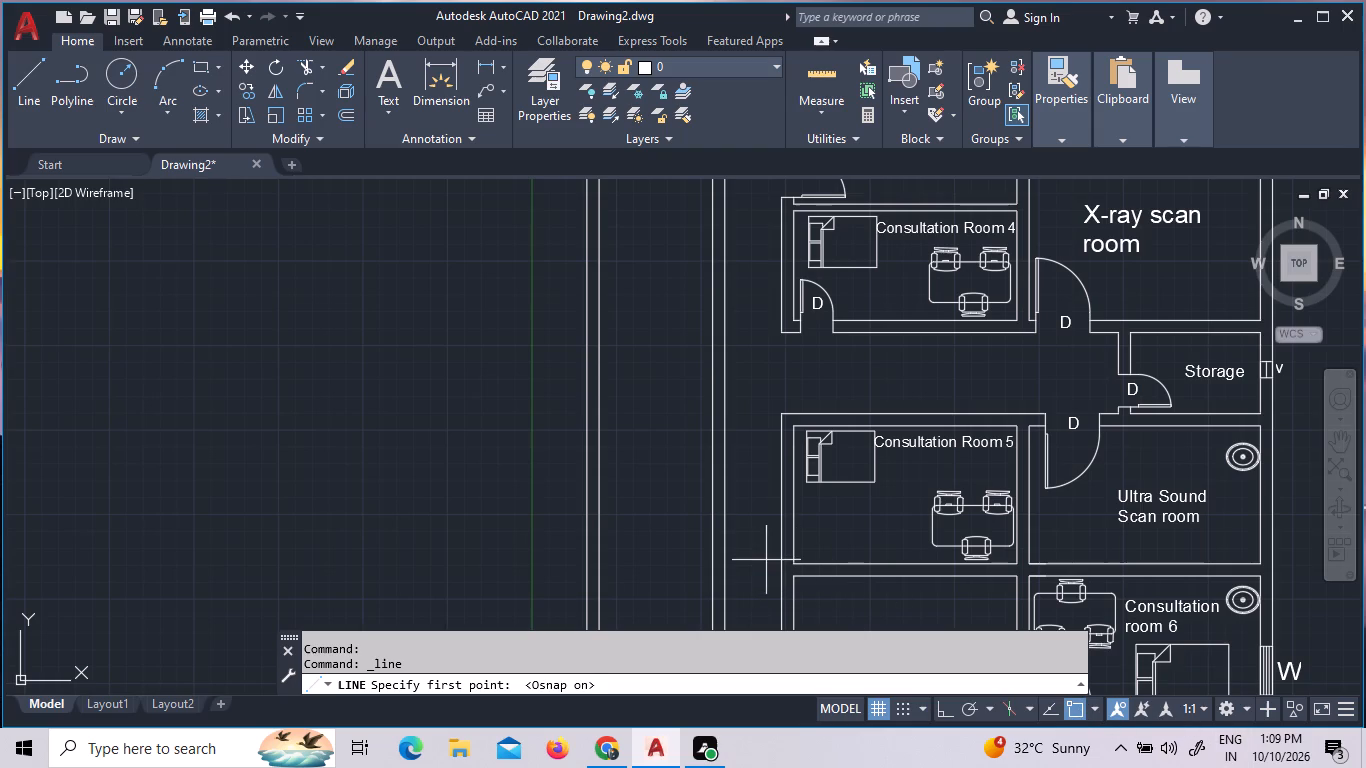
left_click(790, 562)
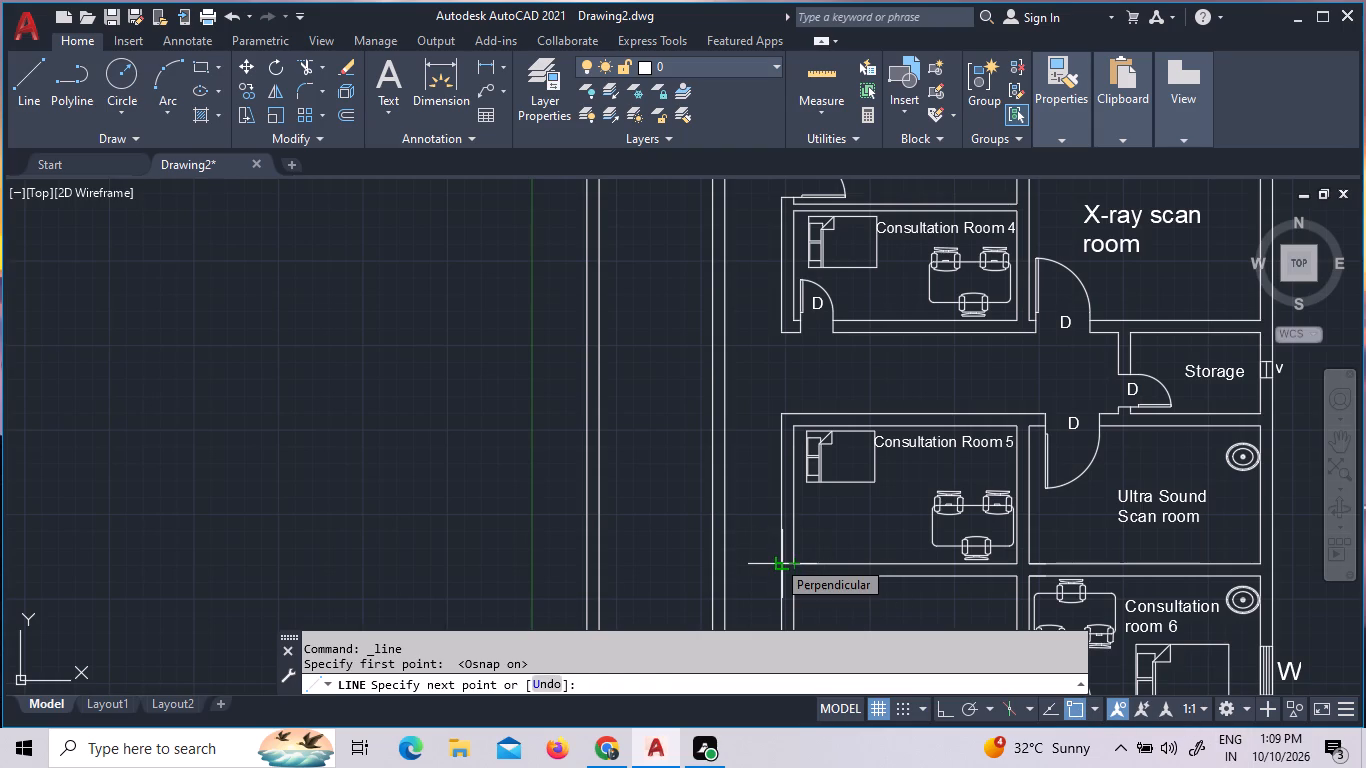
key("F8")
left_click(776, 559)
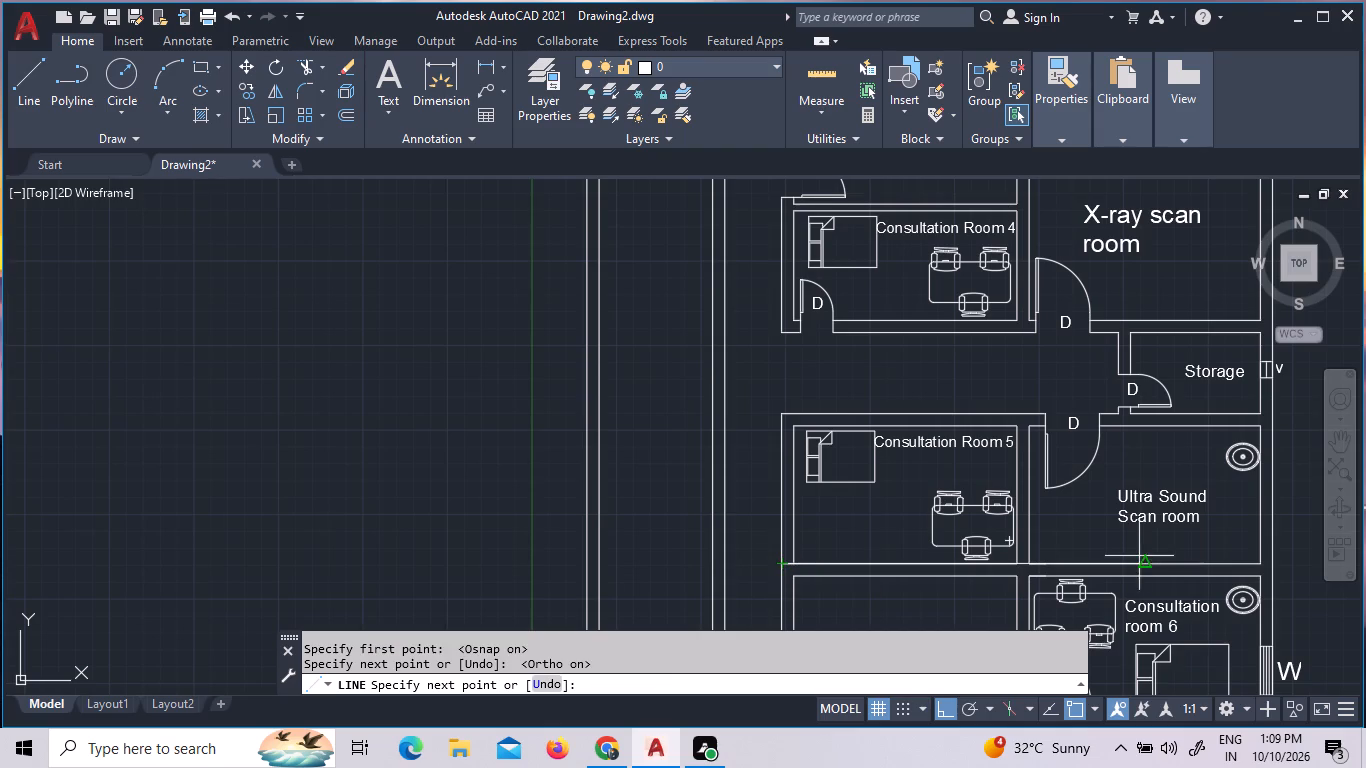
key("Escape")
Offset the short line across Consultation Room 5's west wall 5" to the north.
key("o")
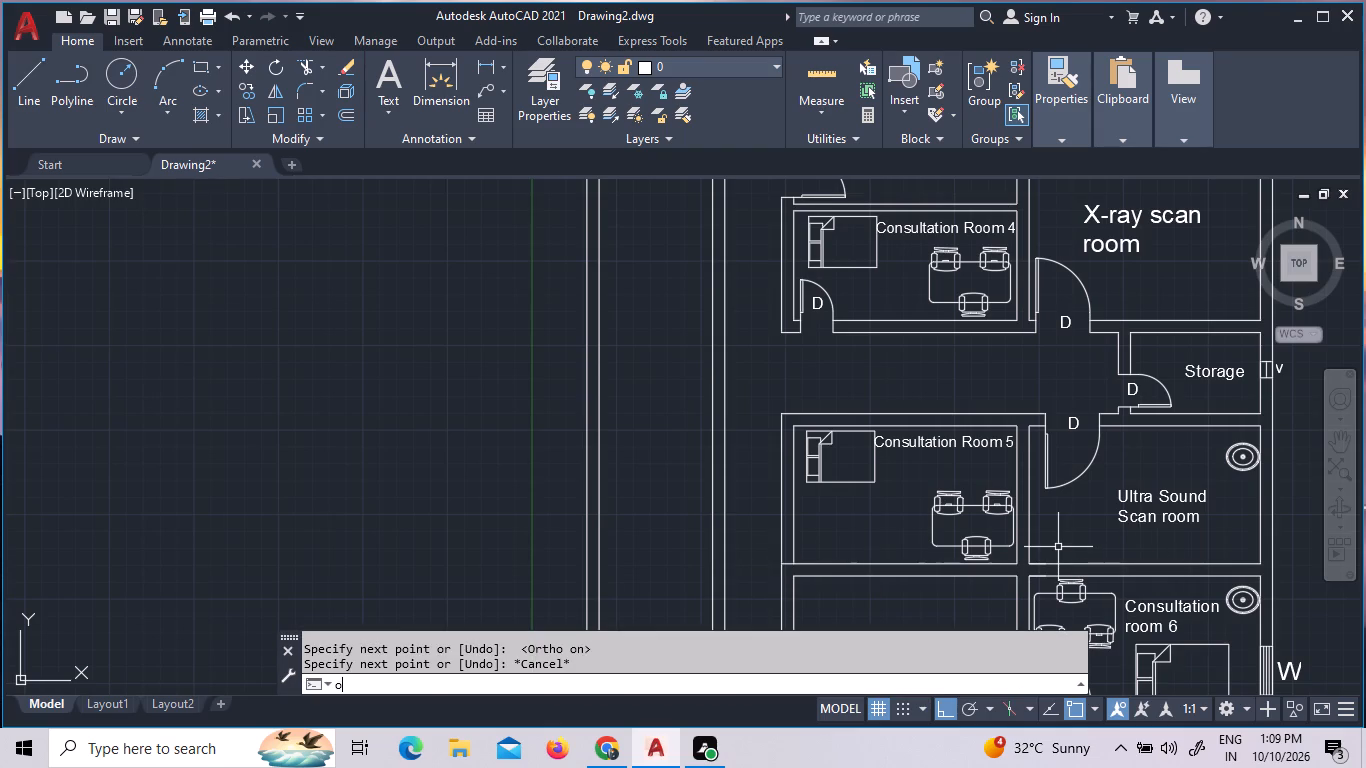
key("Return")
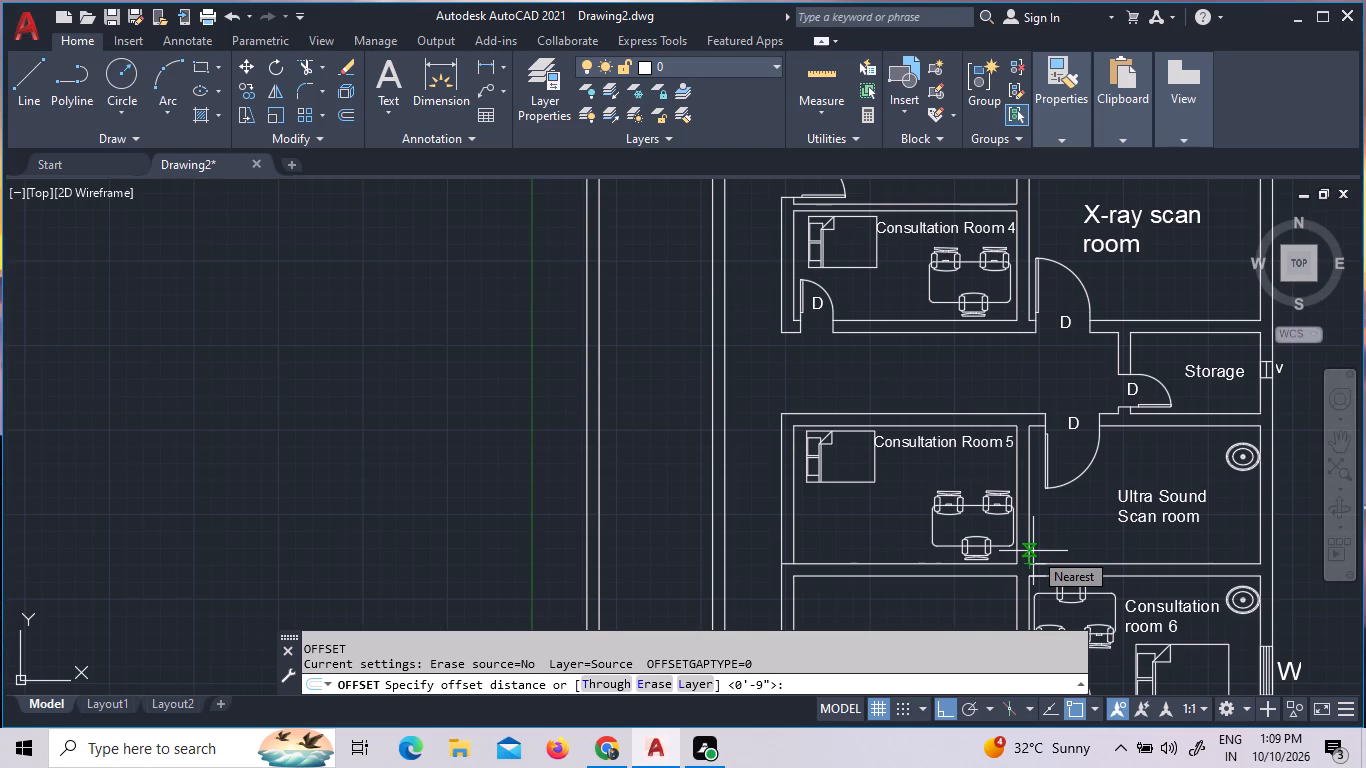
type("5\"")
key("Return")
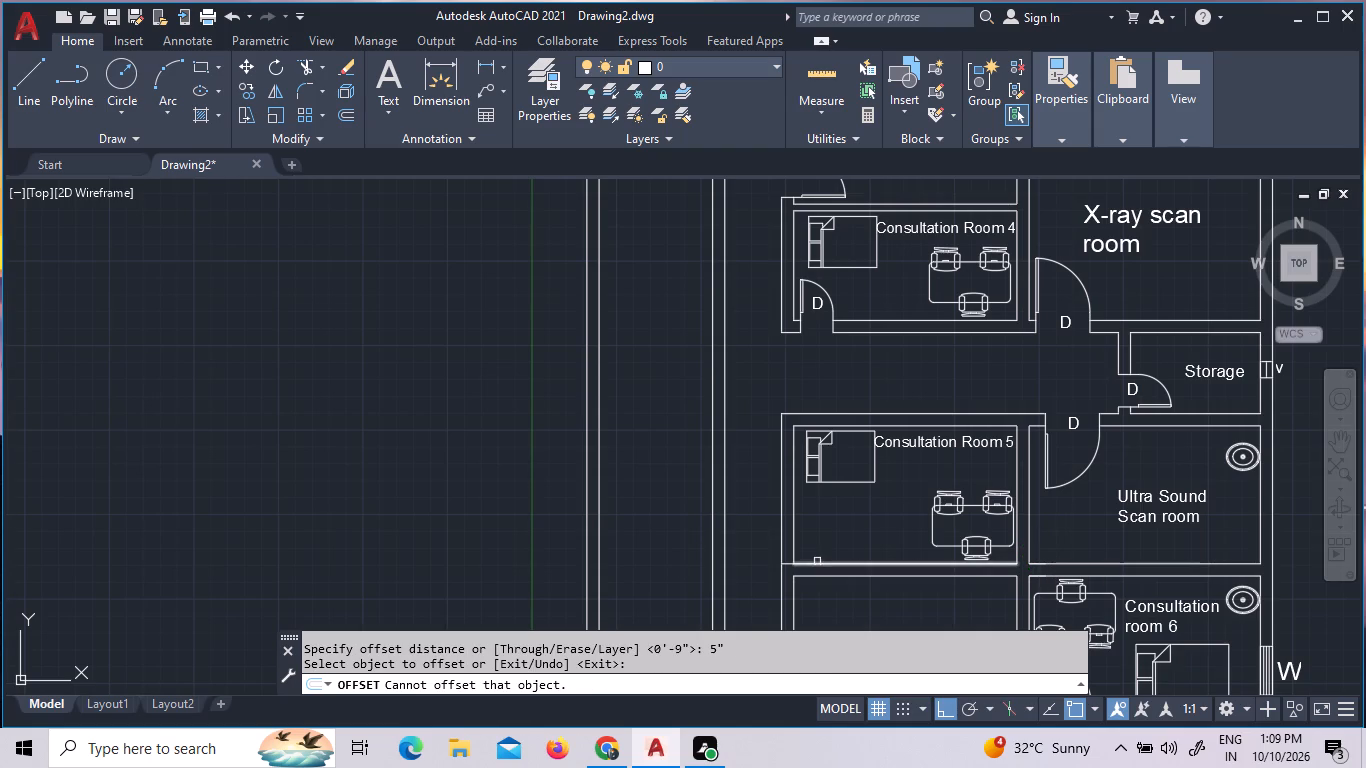
left_click(791, 564)
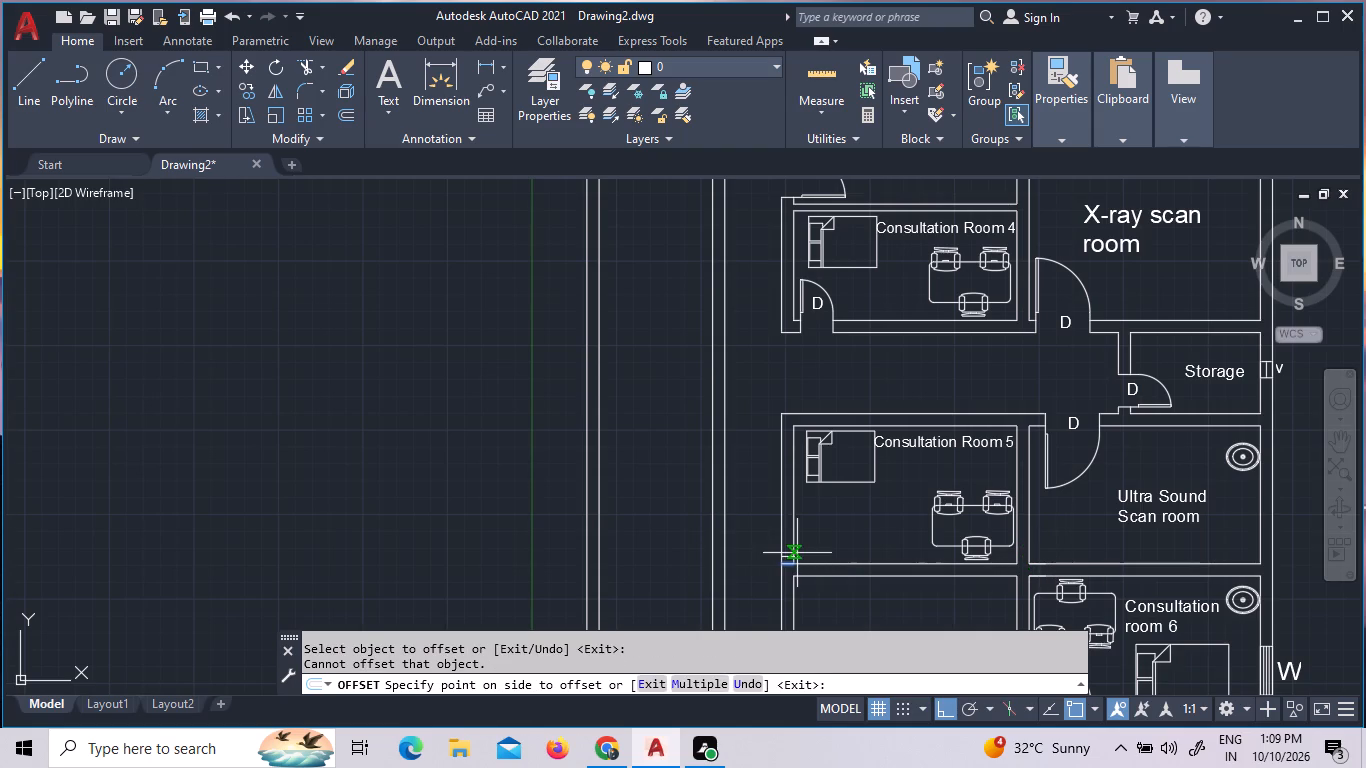
left_click(797, 553)
key("Escape")
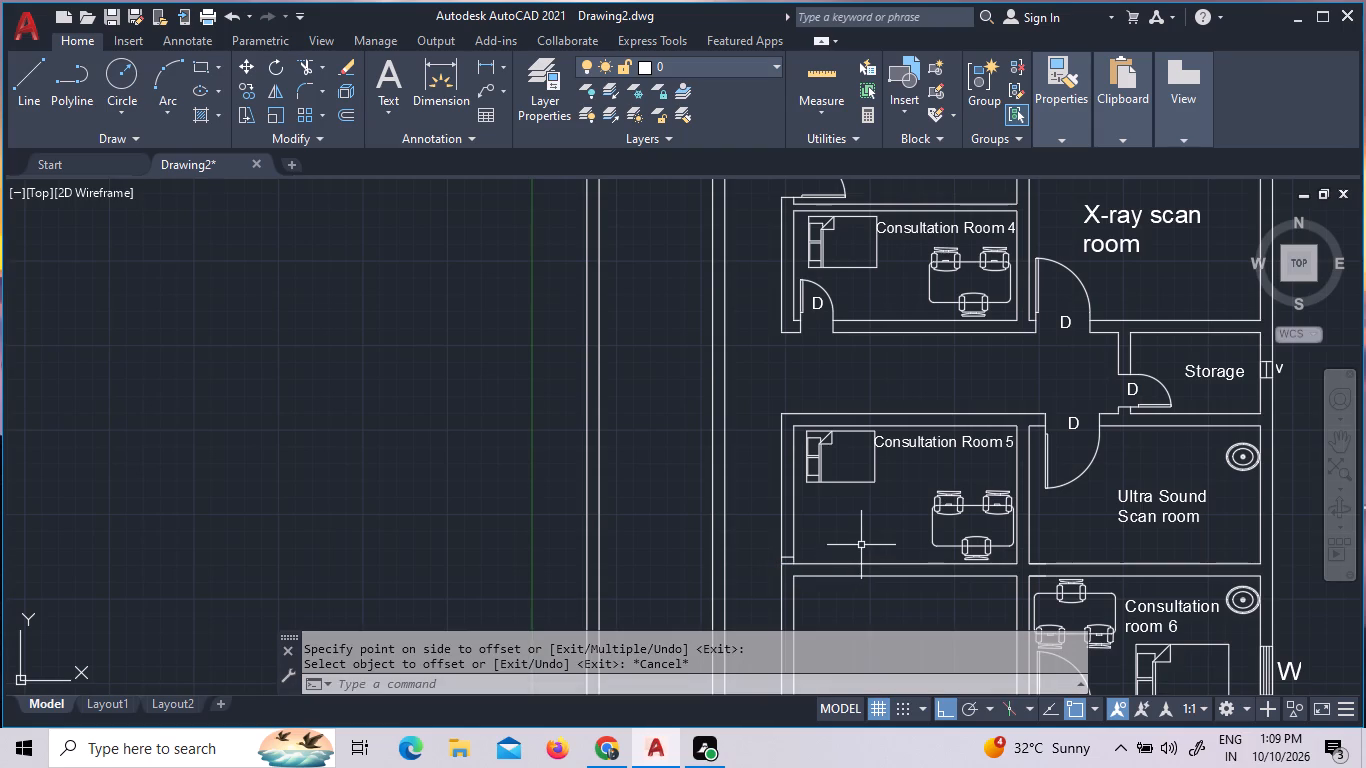
Copy Consultation Room 4's door and its D label about 4'-10" south into the corridor above Consultation Room 5.
key("d")
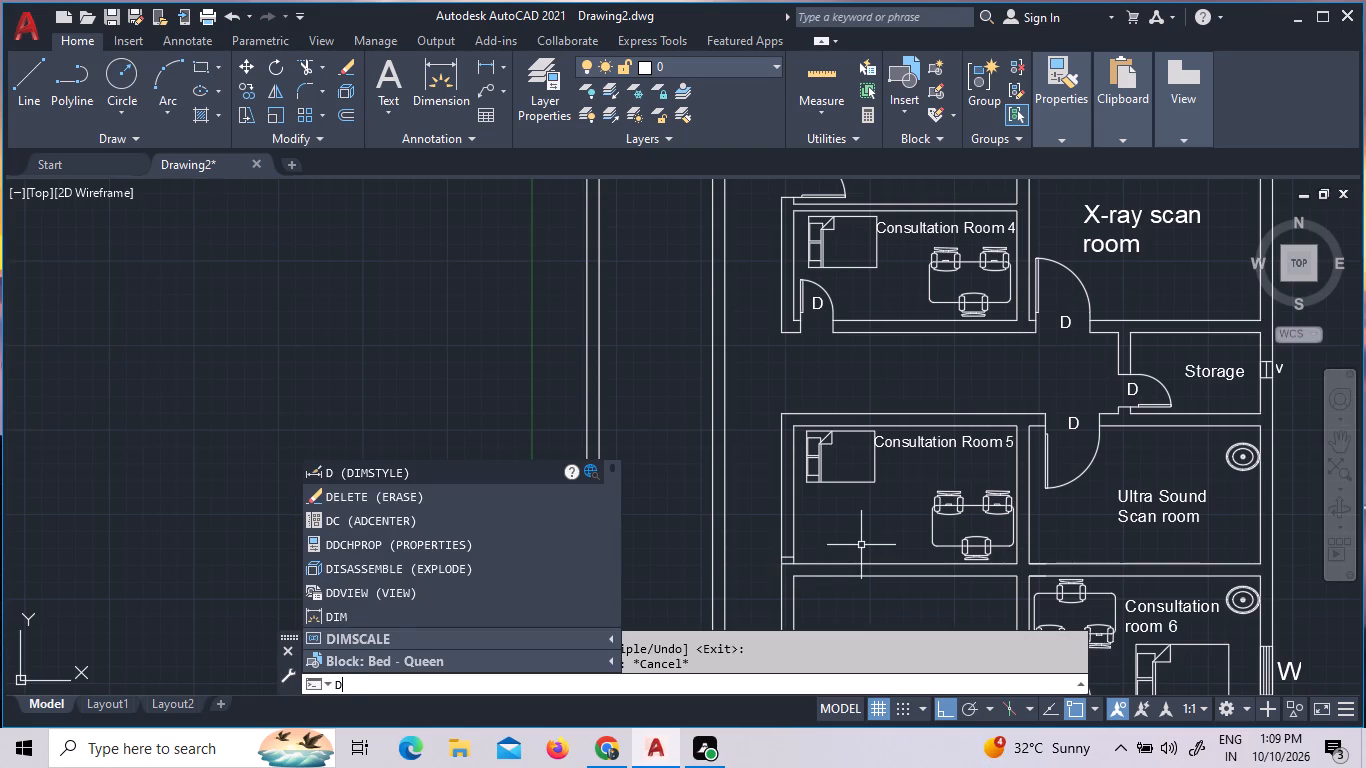
key("BackSpace")
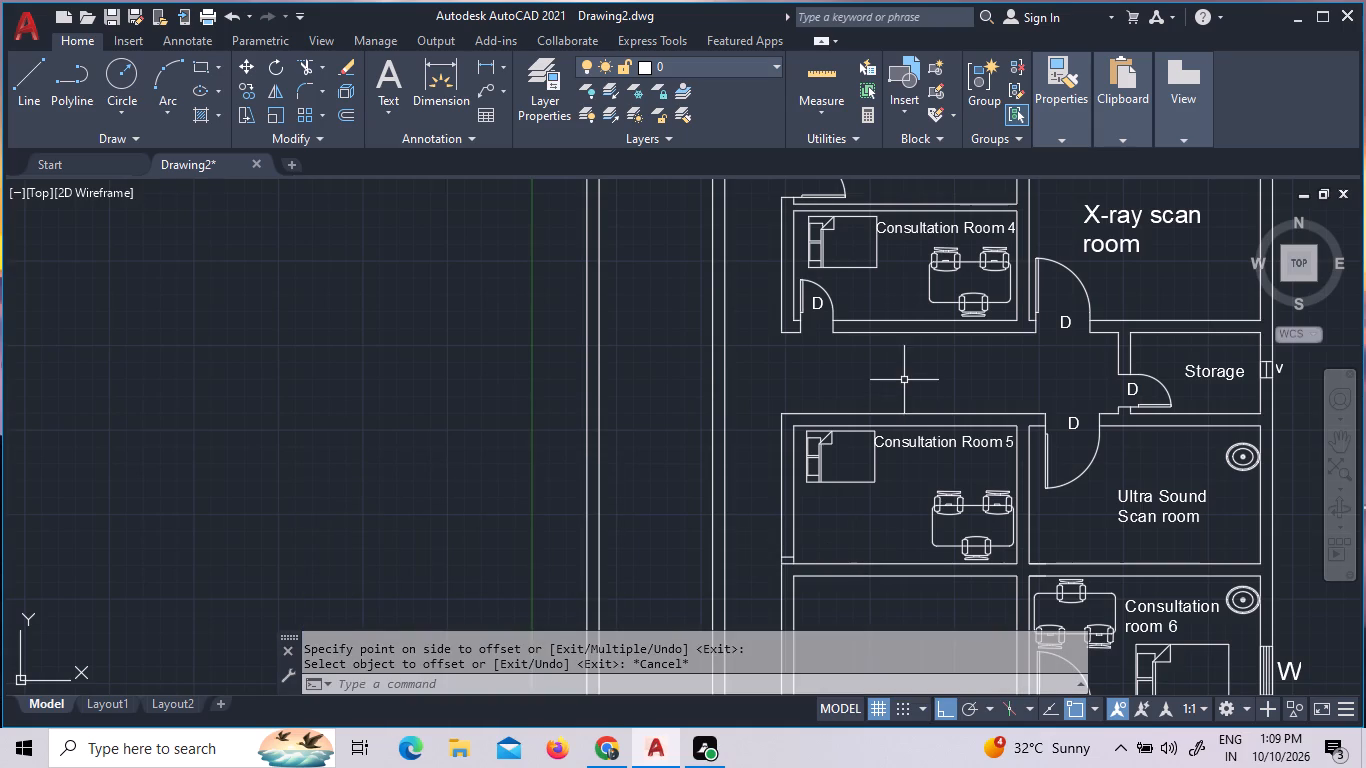
left_click(858, 307)
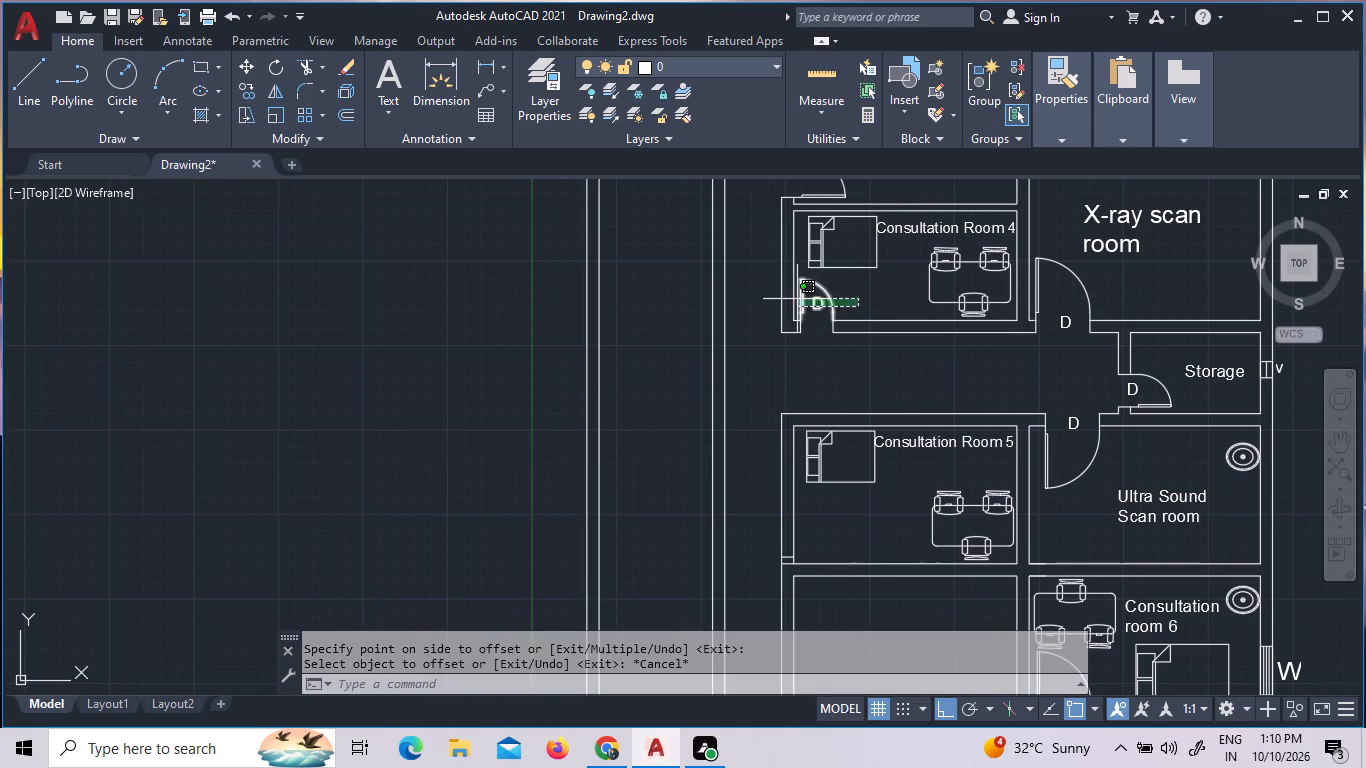
left_click(795, 299)
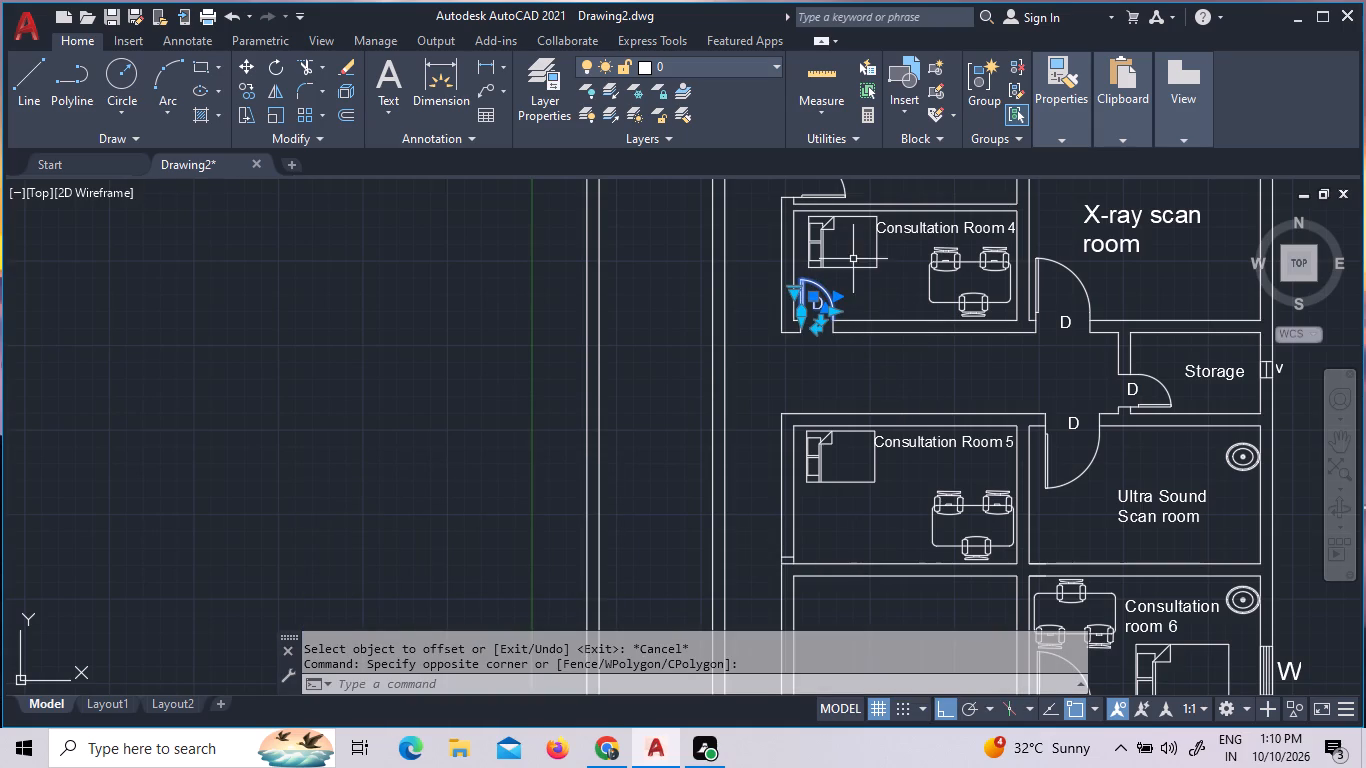
right_click(866, 304)
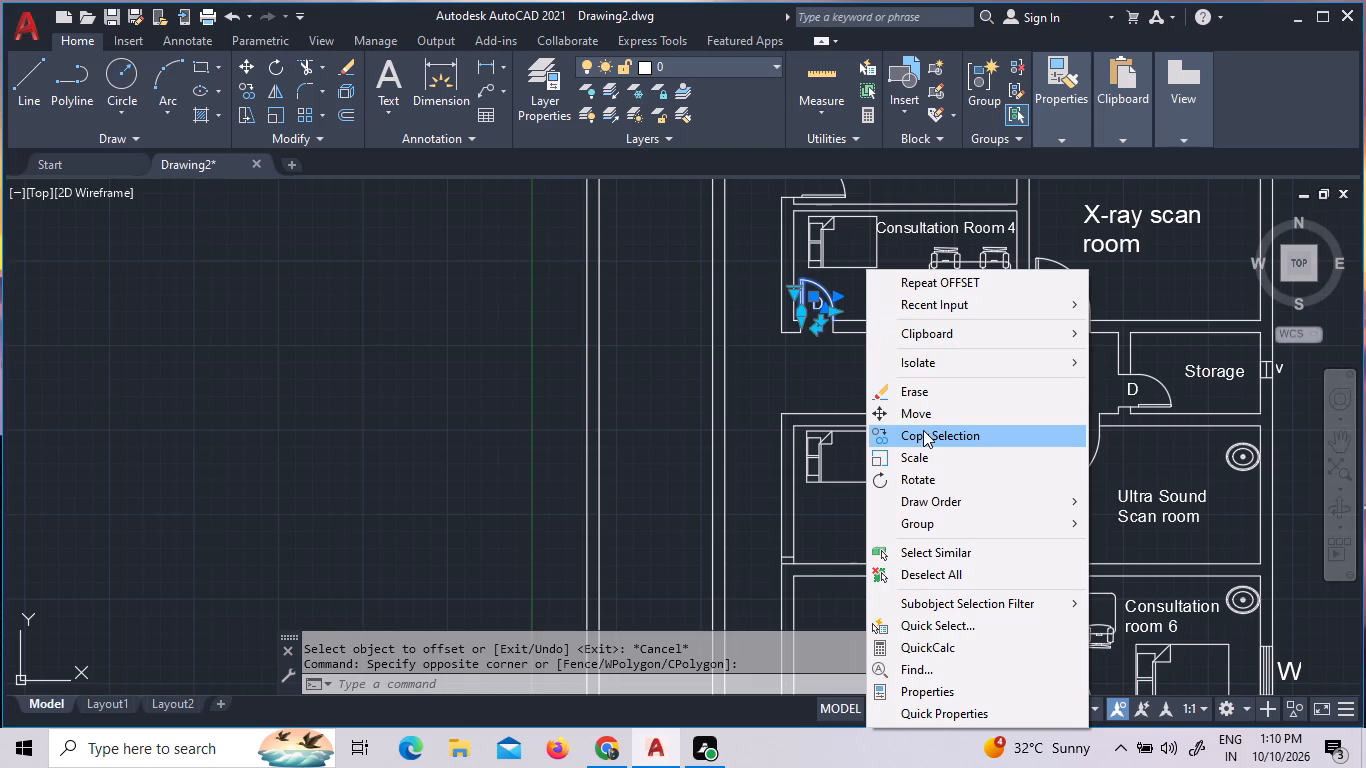
left_click(923, 430)
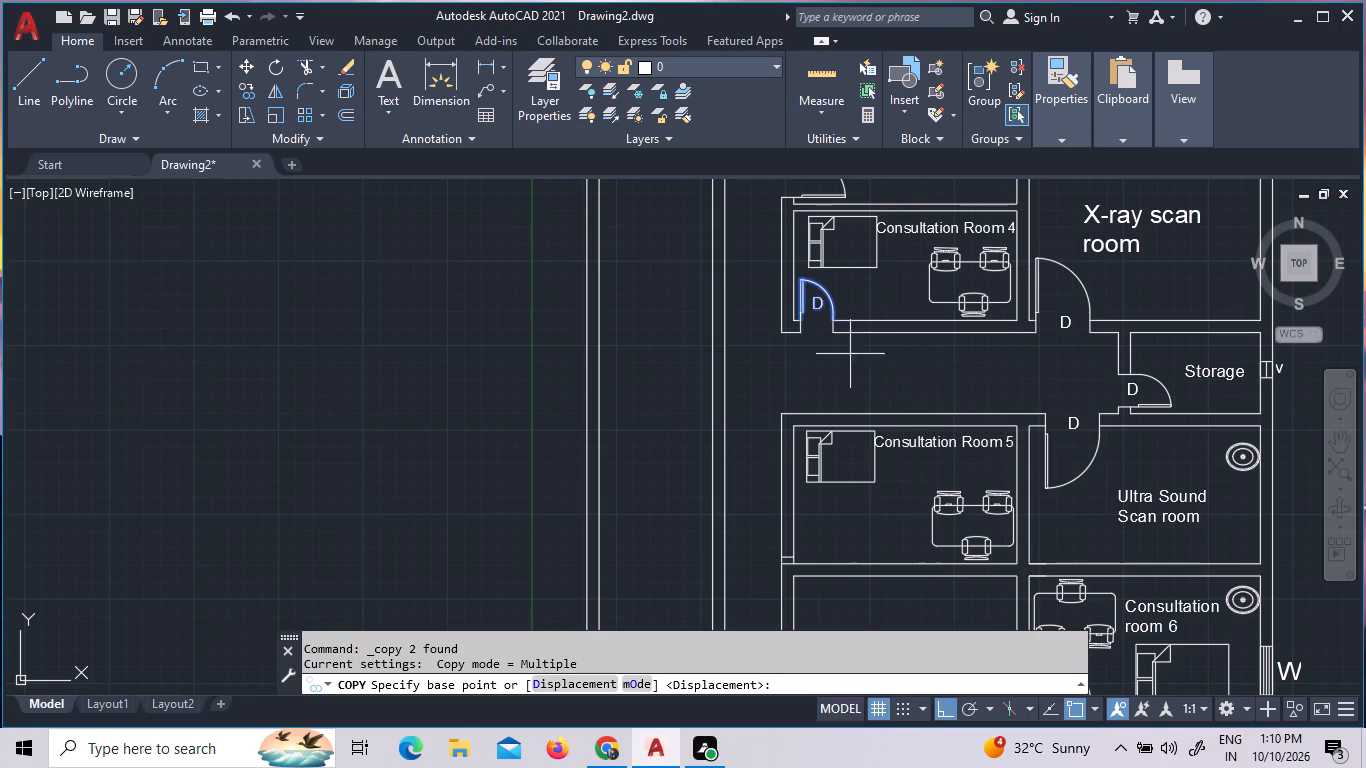
left_click(816, 294)
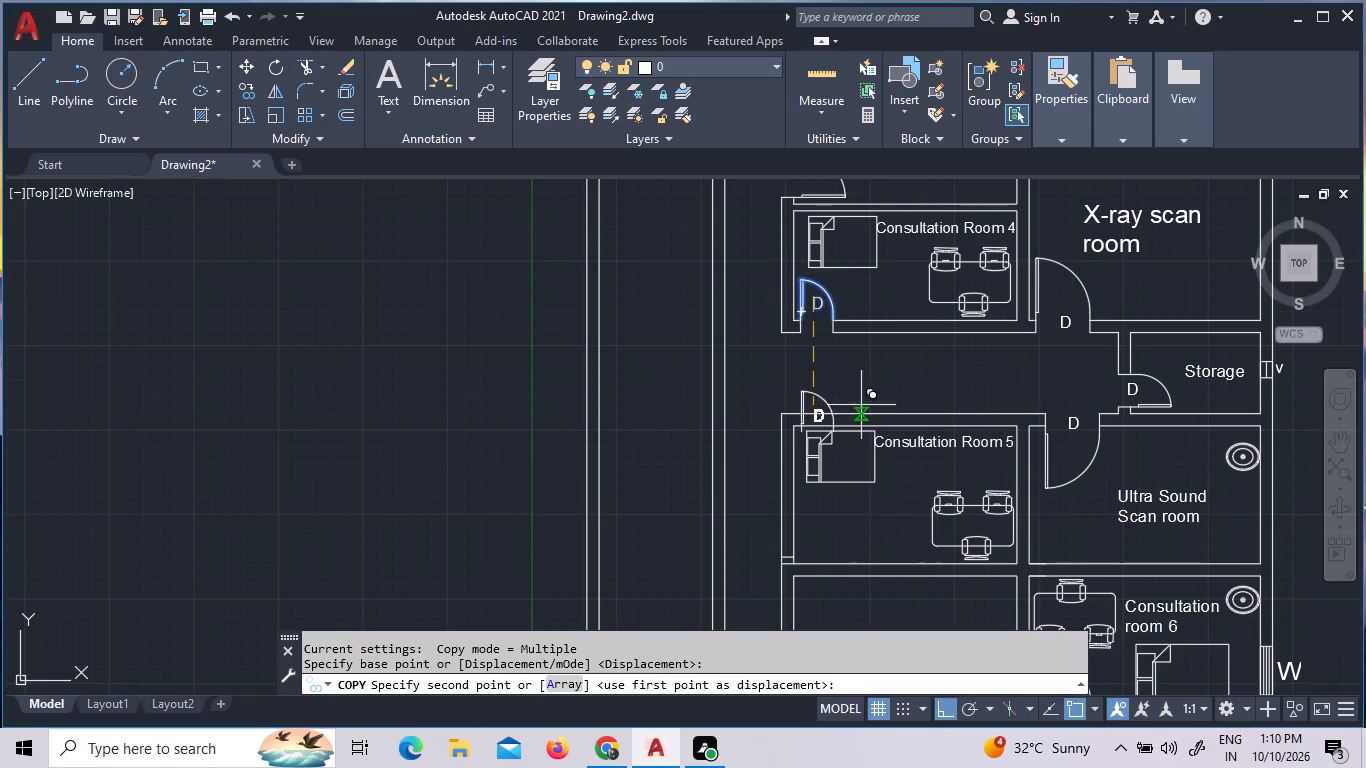
left_click(871, 378)
key("Escape")
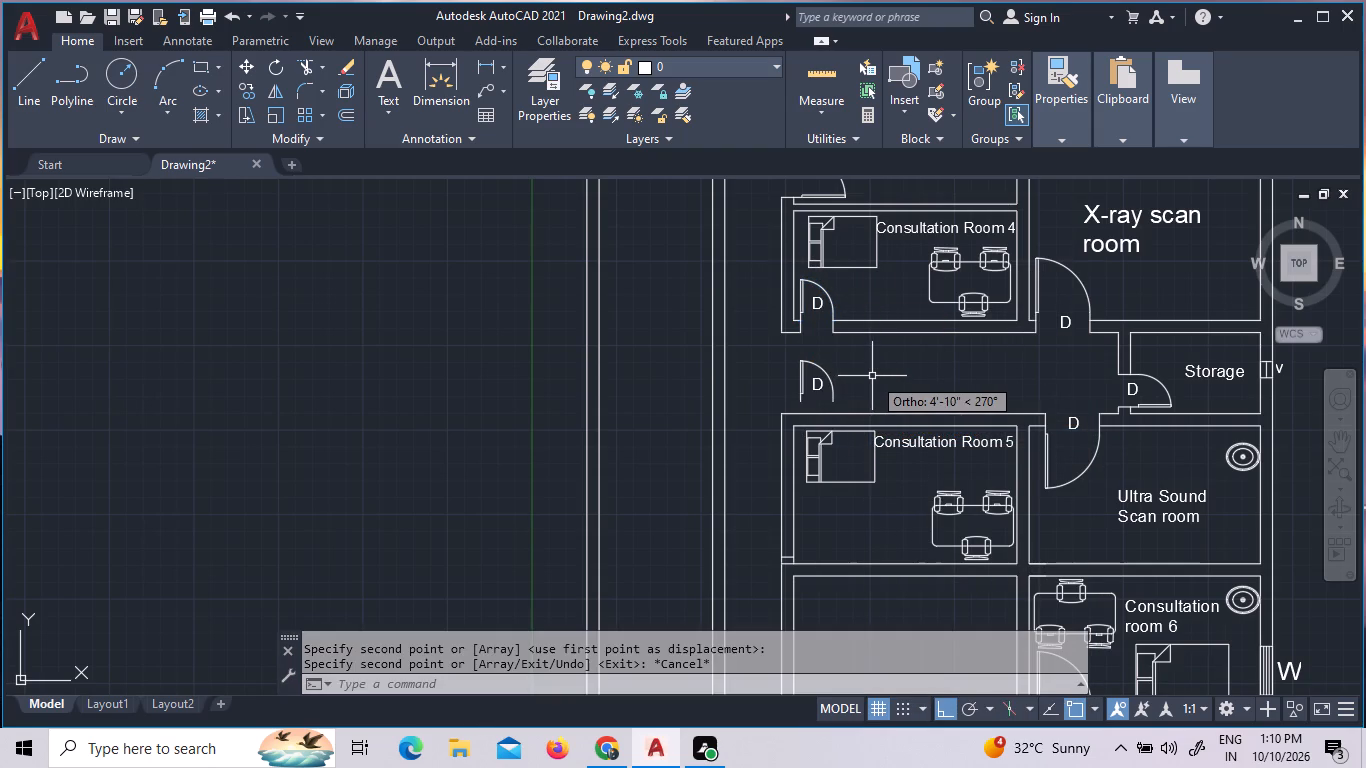
Flip the copied corridor door so its leaf is hinged on the east side and swings north.
left_click(872, 376)
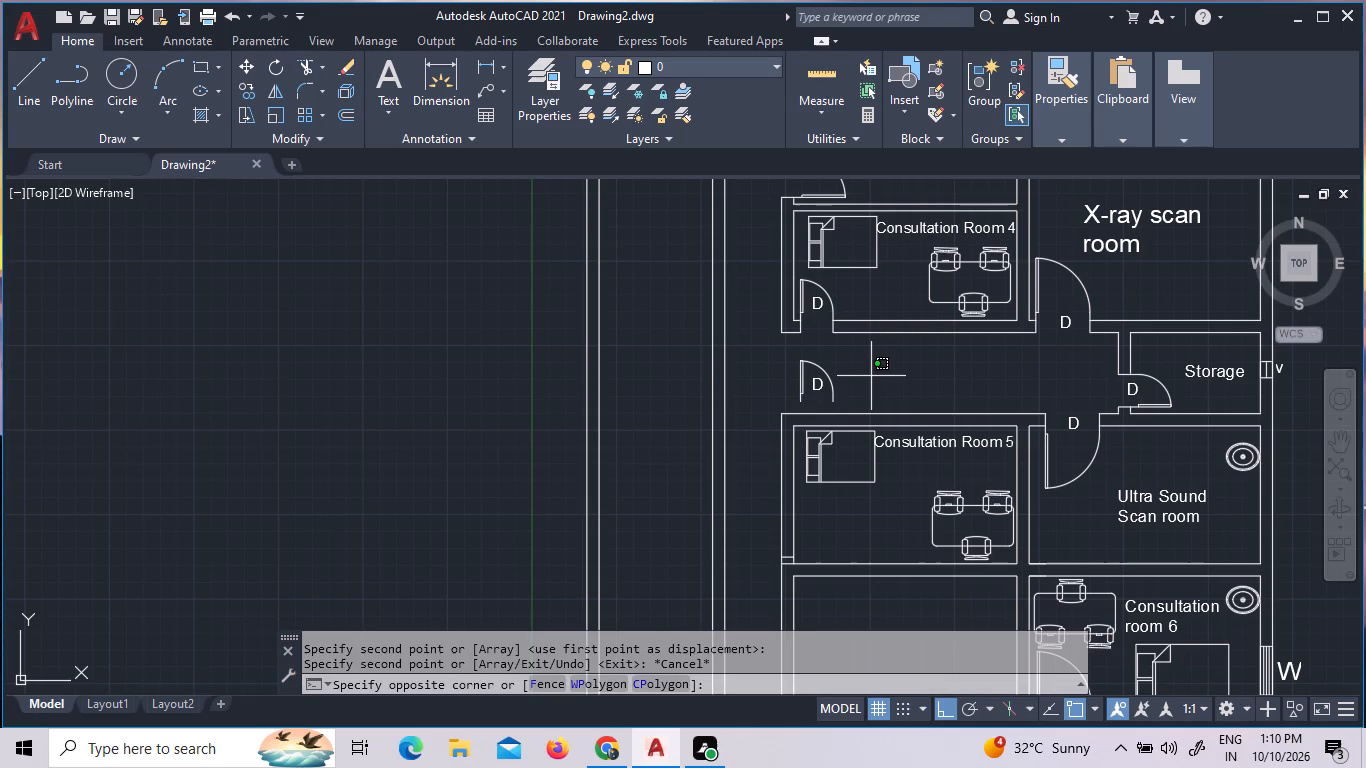
left_click(900, 368)
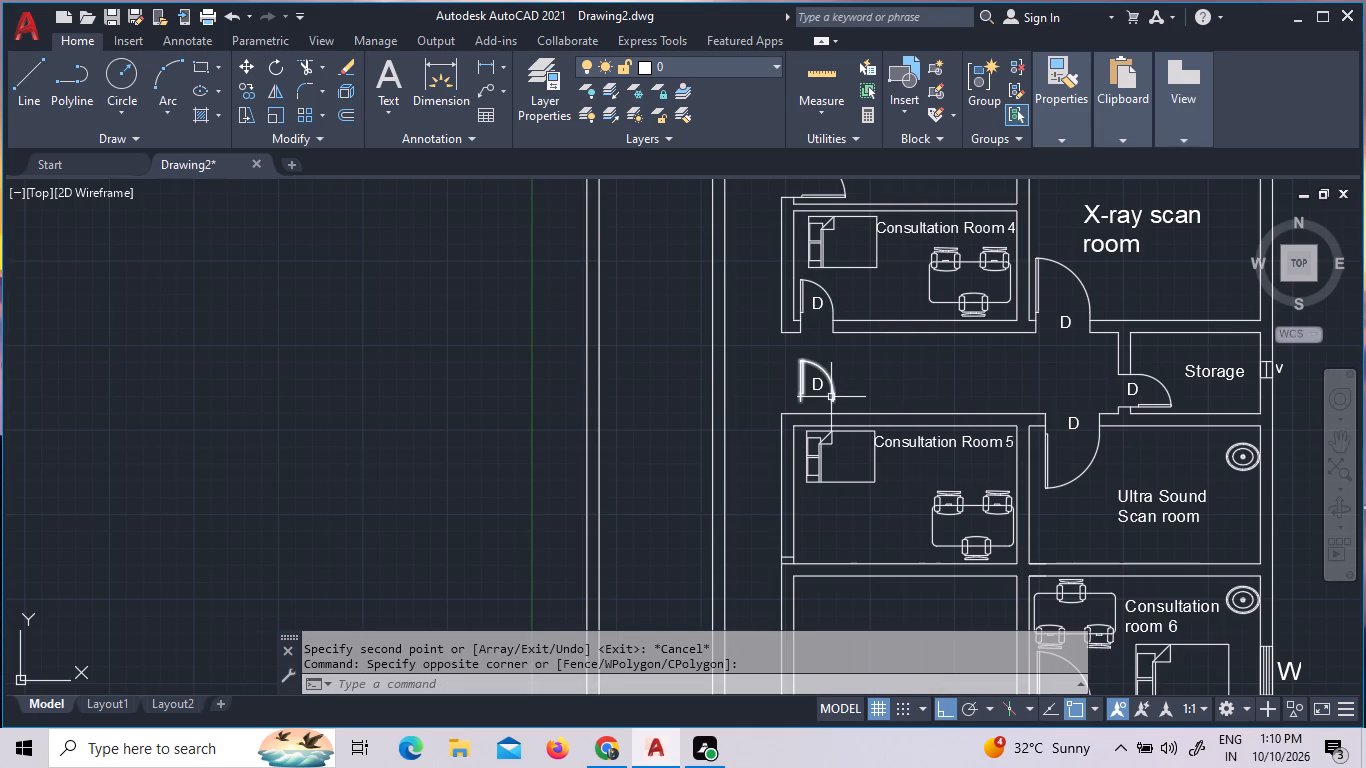
left_click(831, 396)
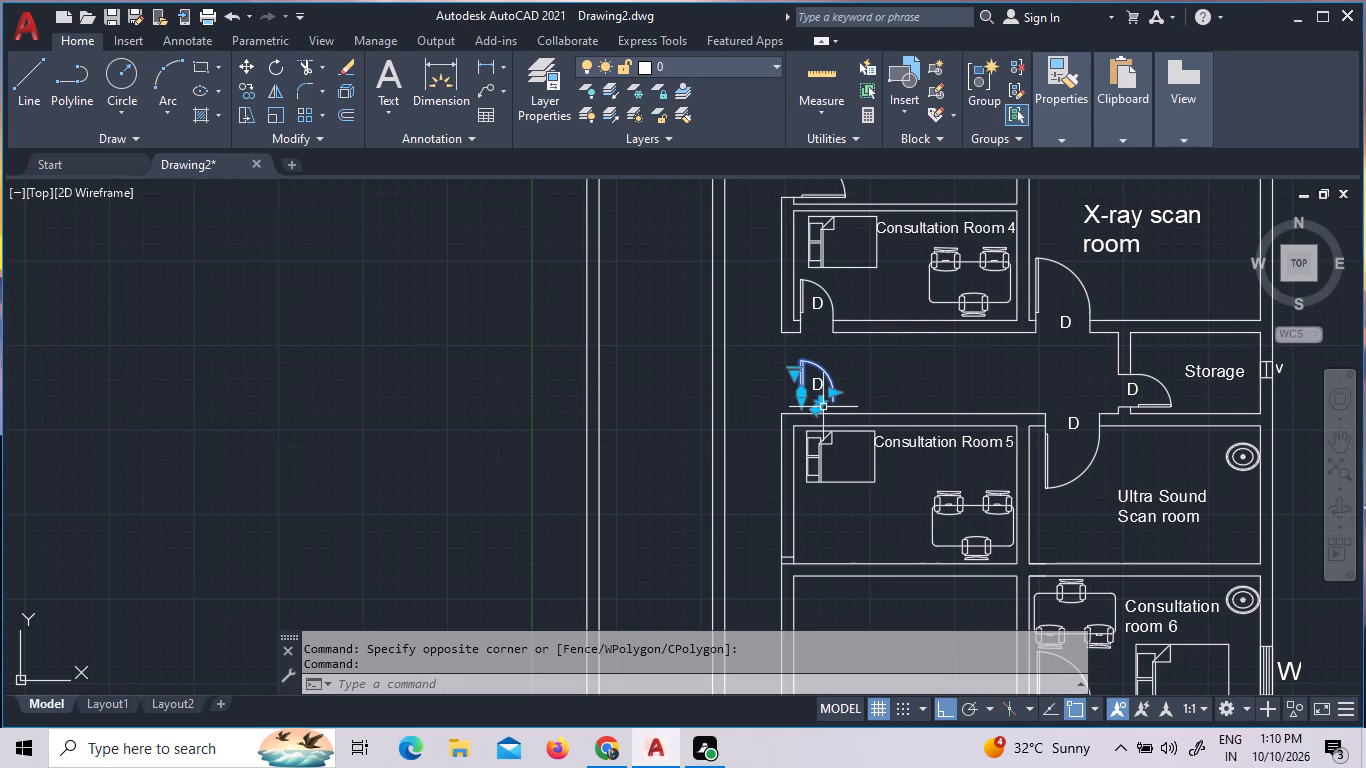
left_click(818, 406)
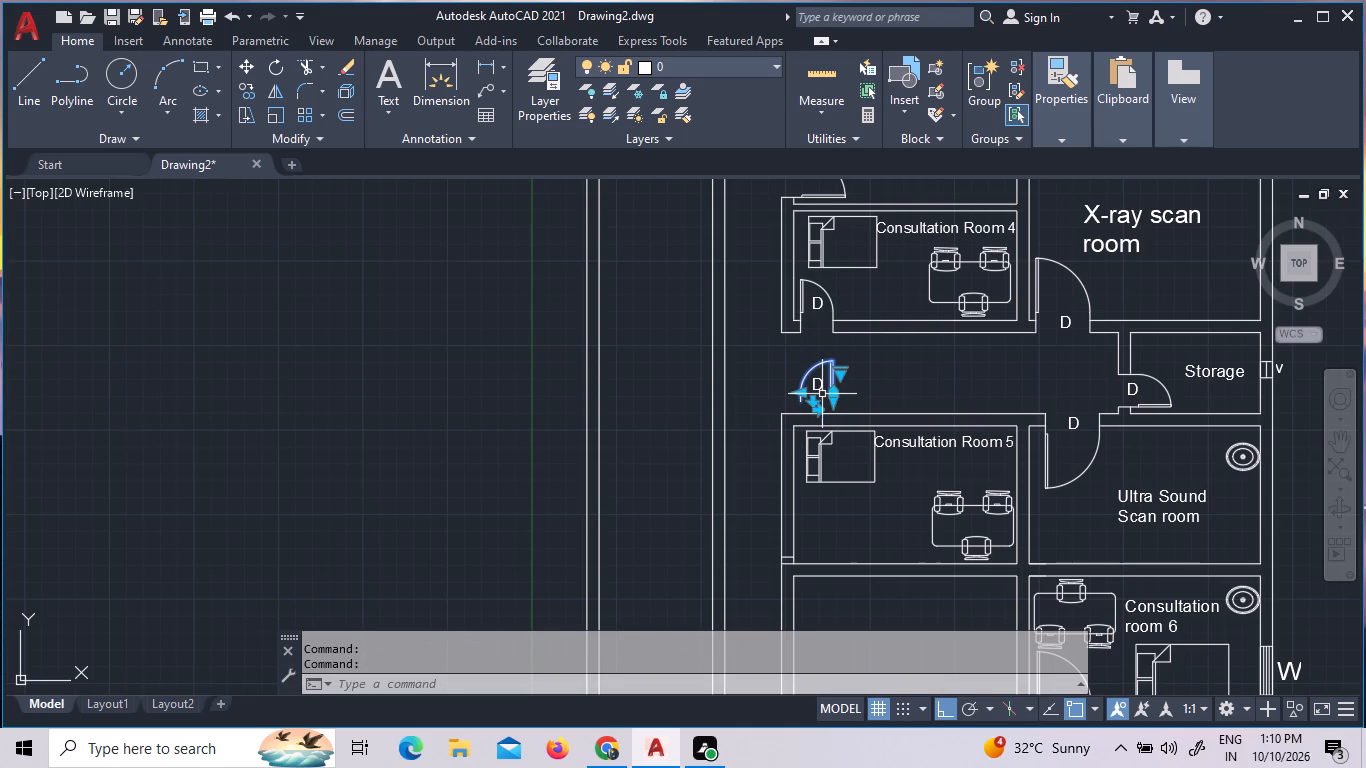
left_click(809, 403)
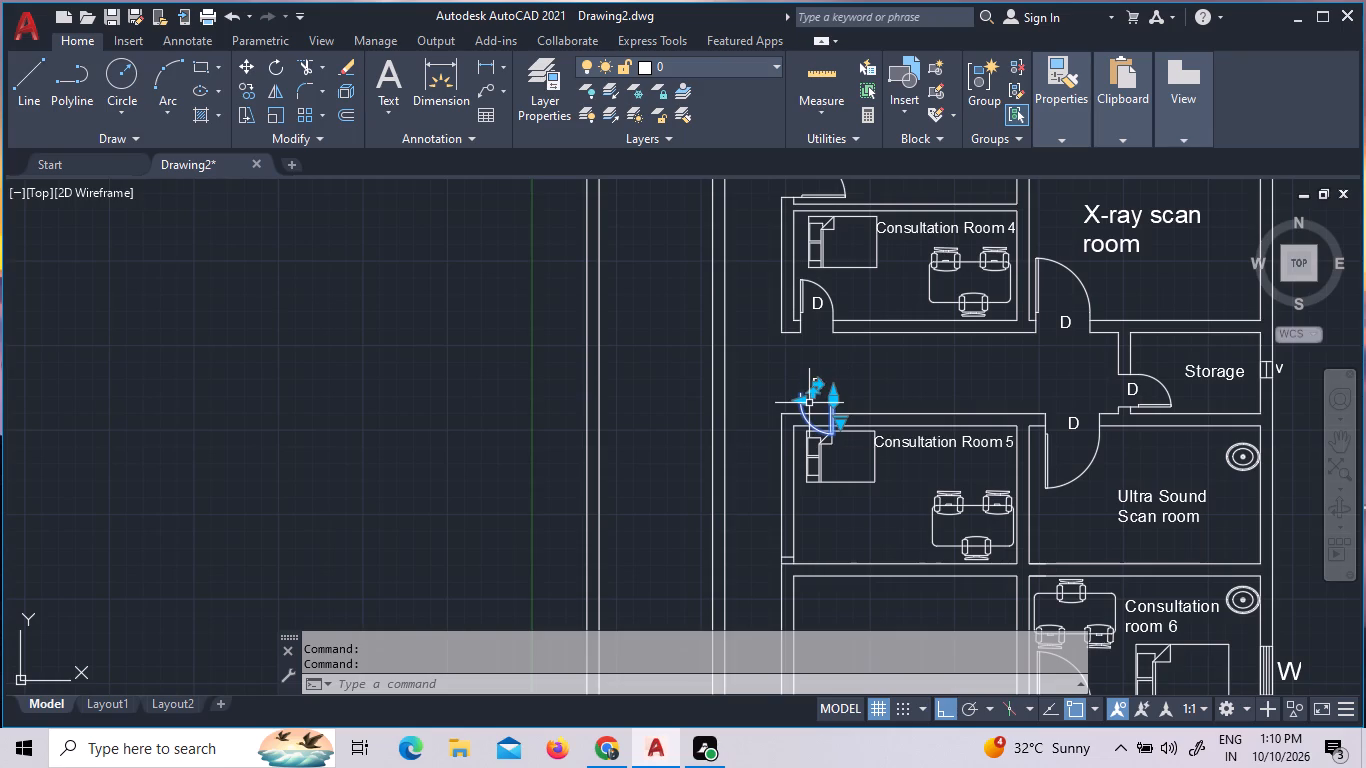
left_click(824, 383)
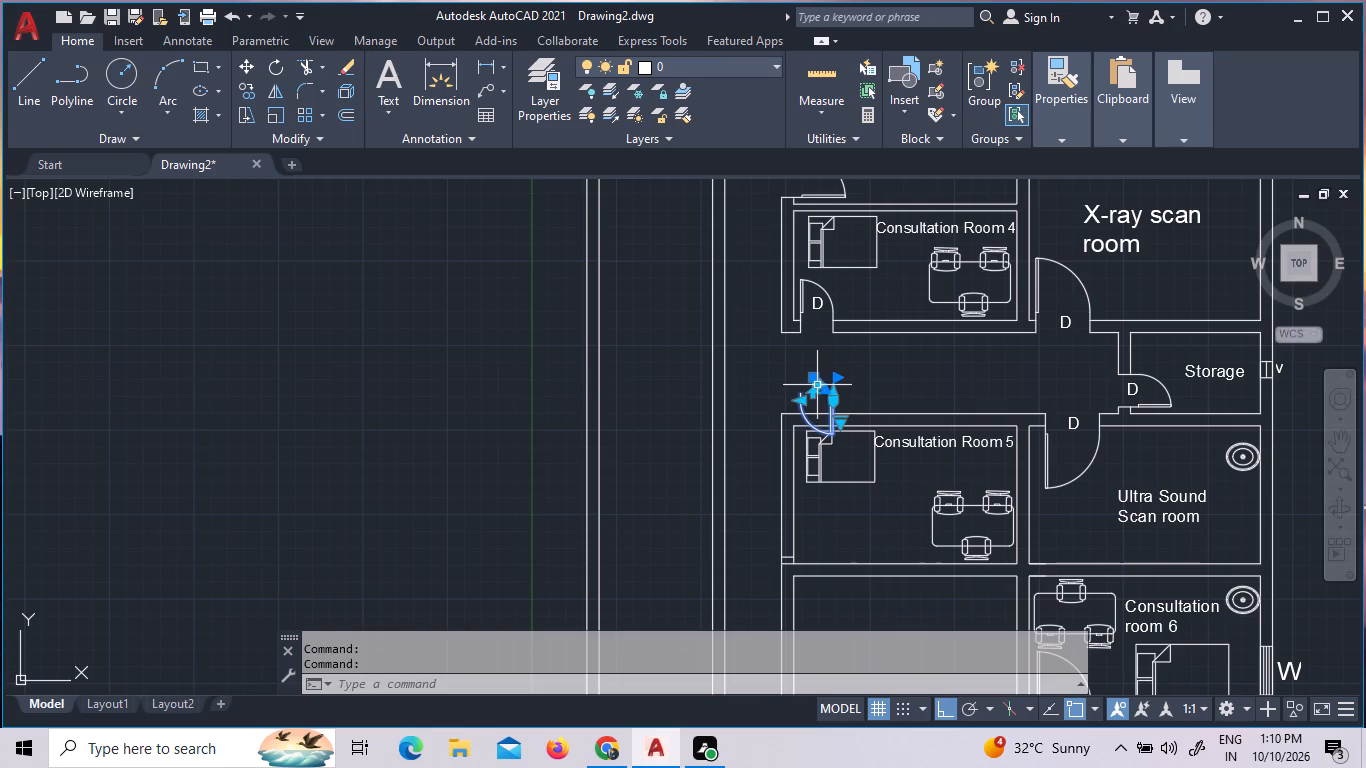
left_click(820, 387)
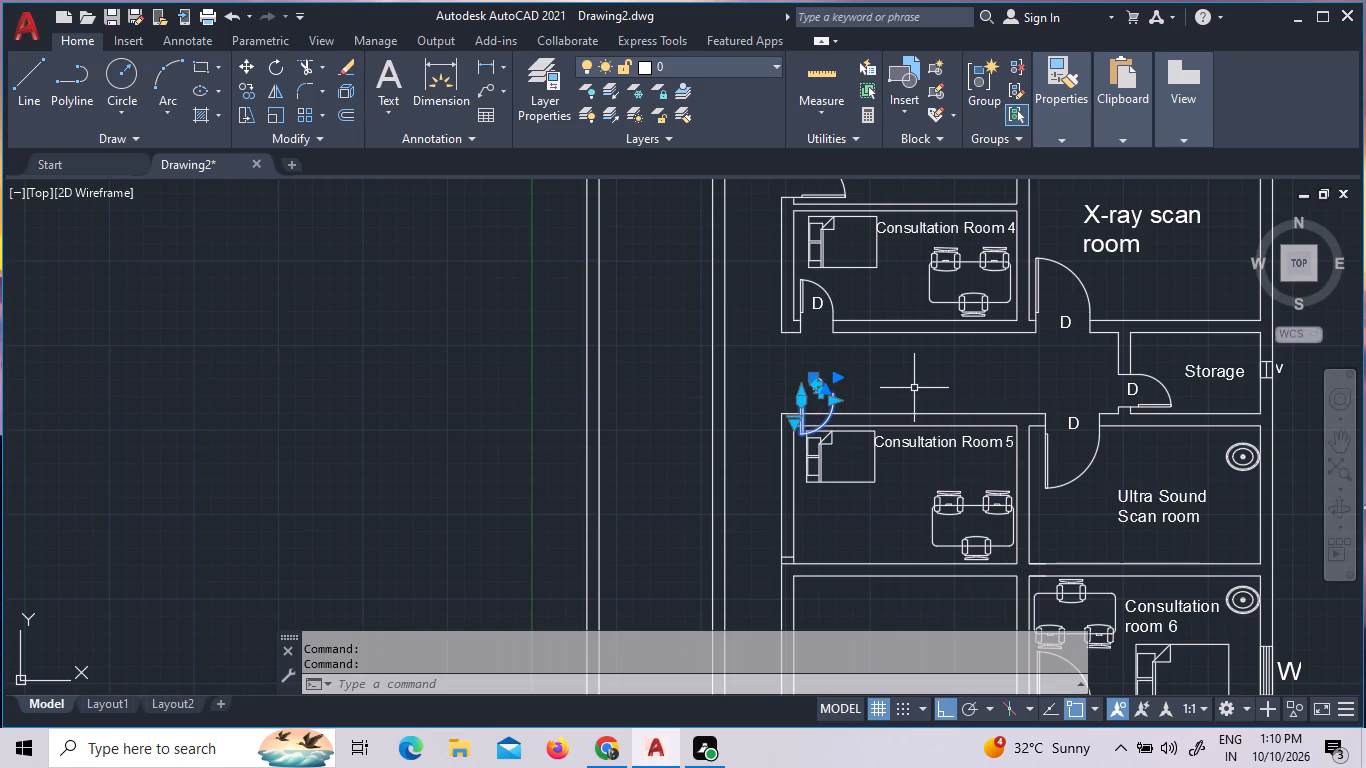
key("Escape")
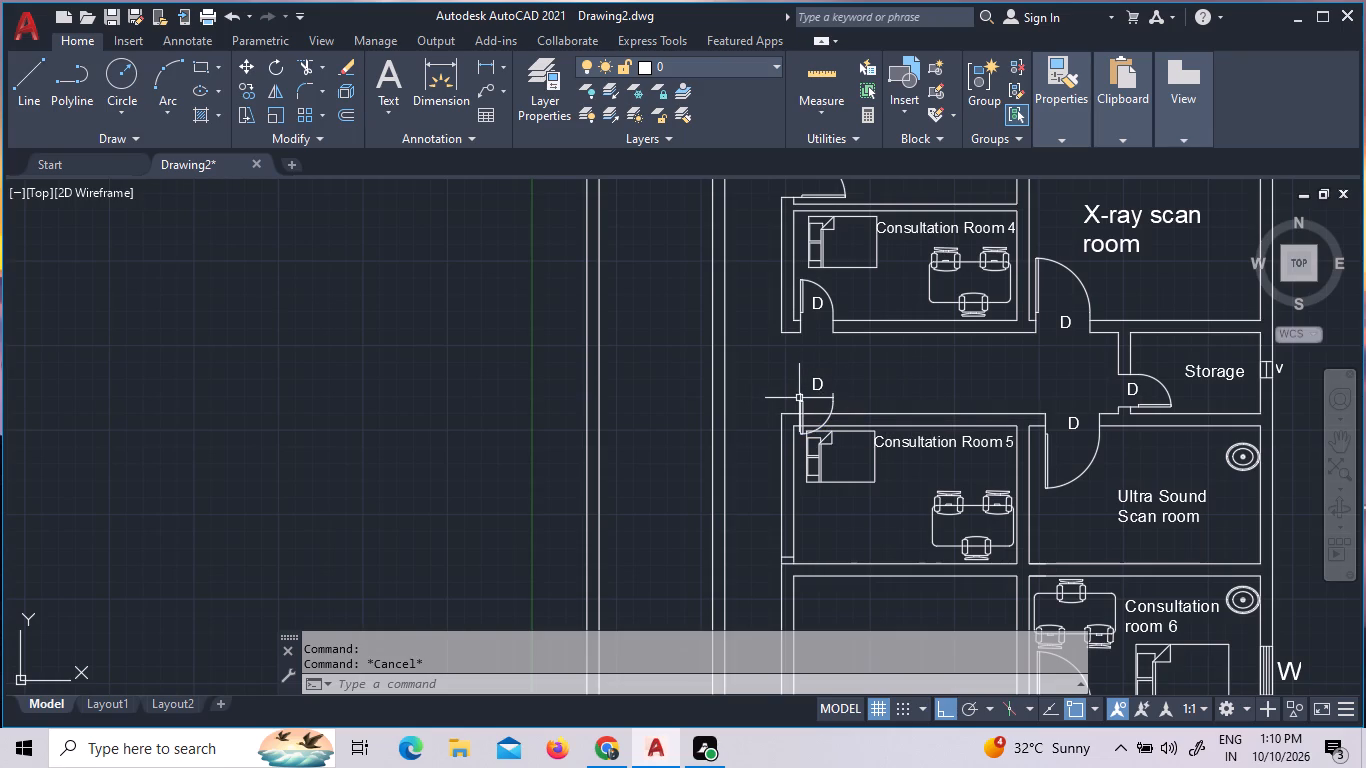
left_click(801, 398)
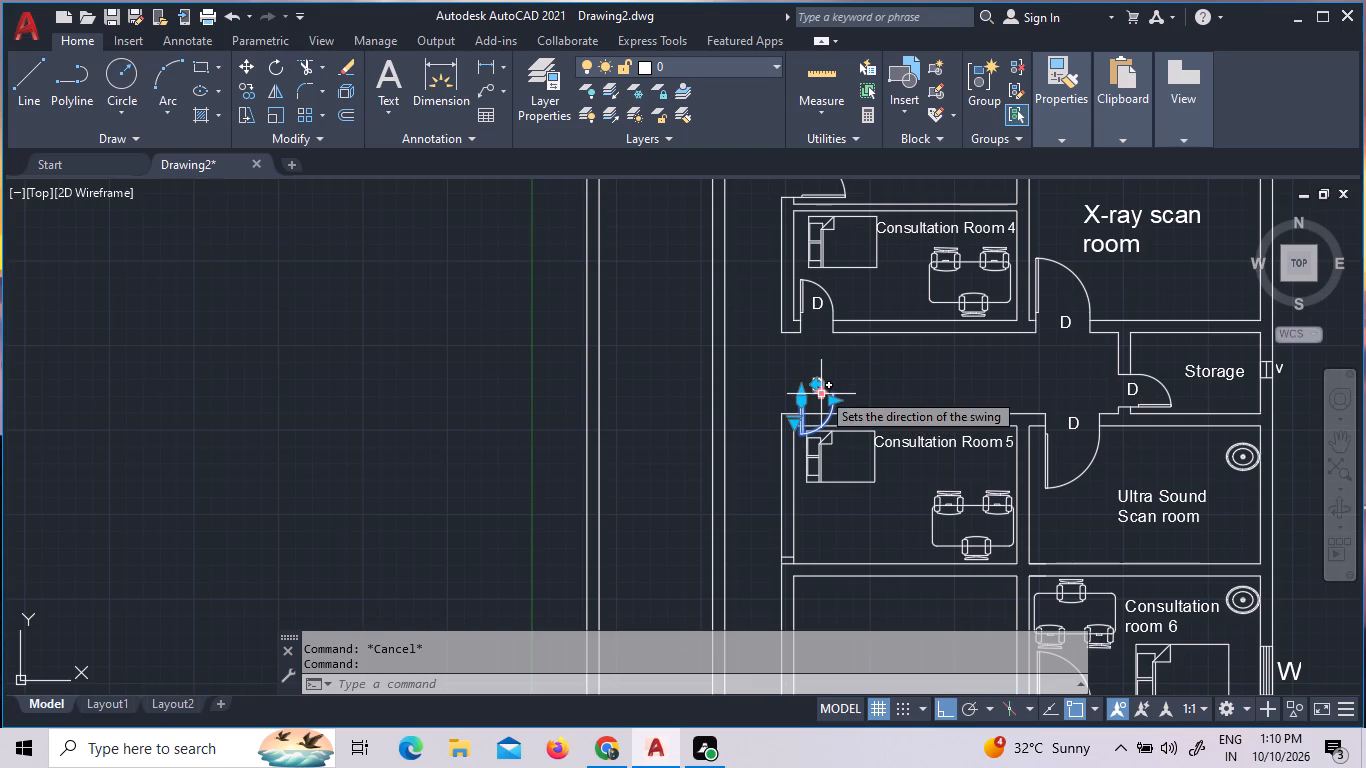
left_click(821, 391)
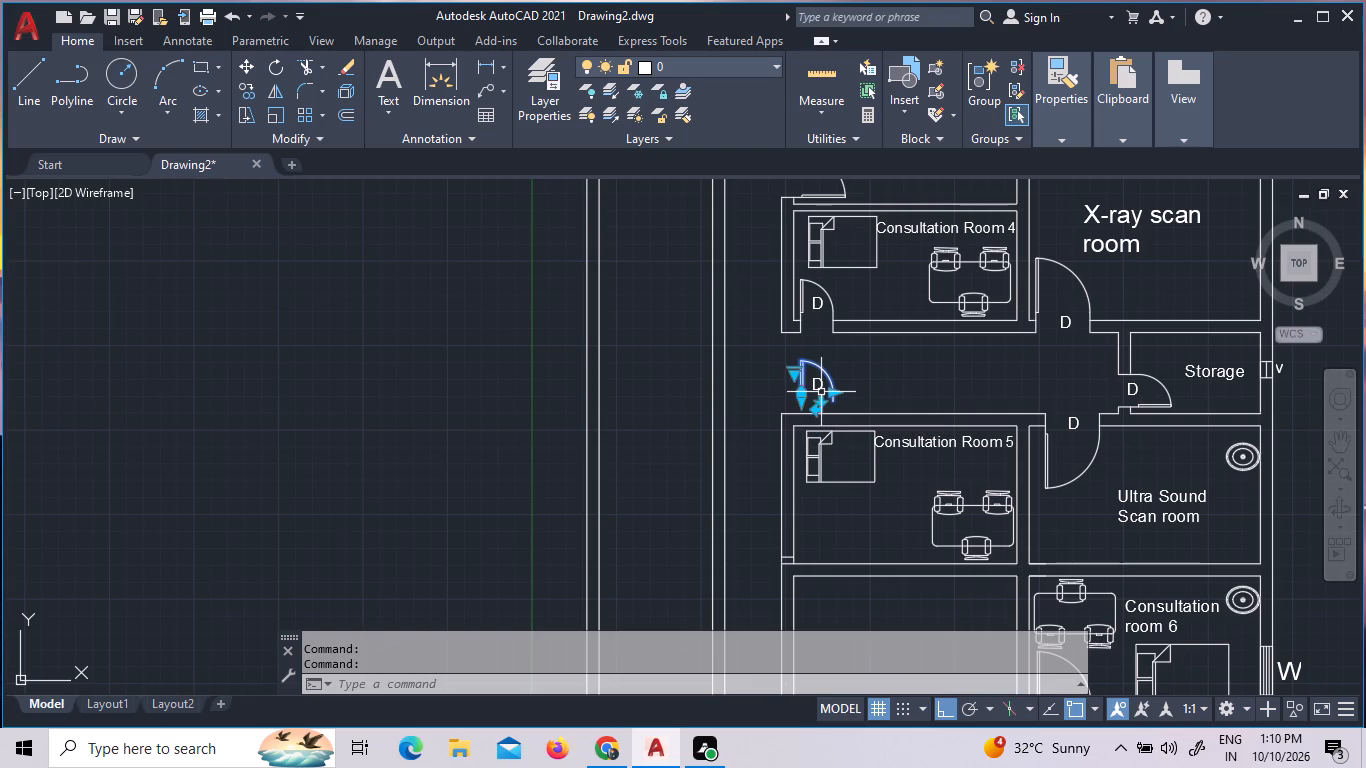
left_click(817, 411)
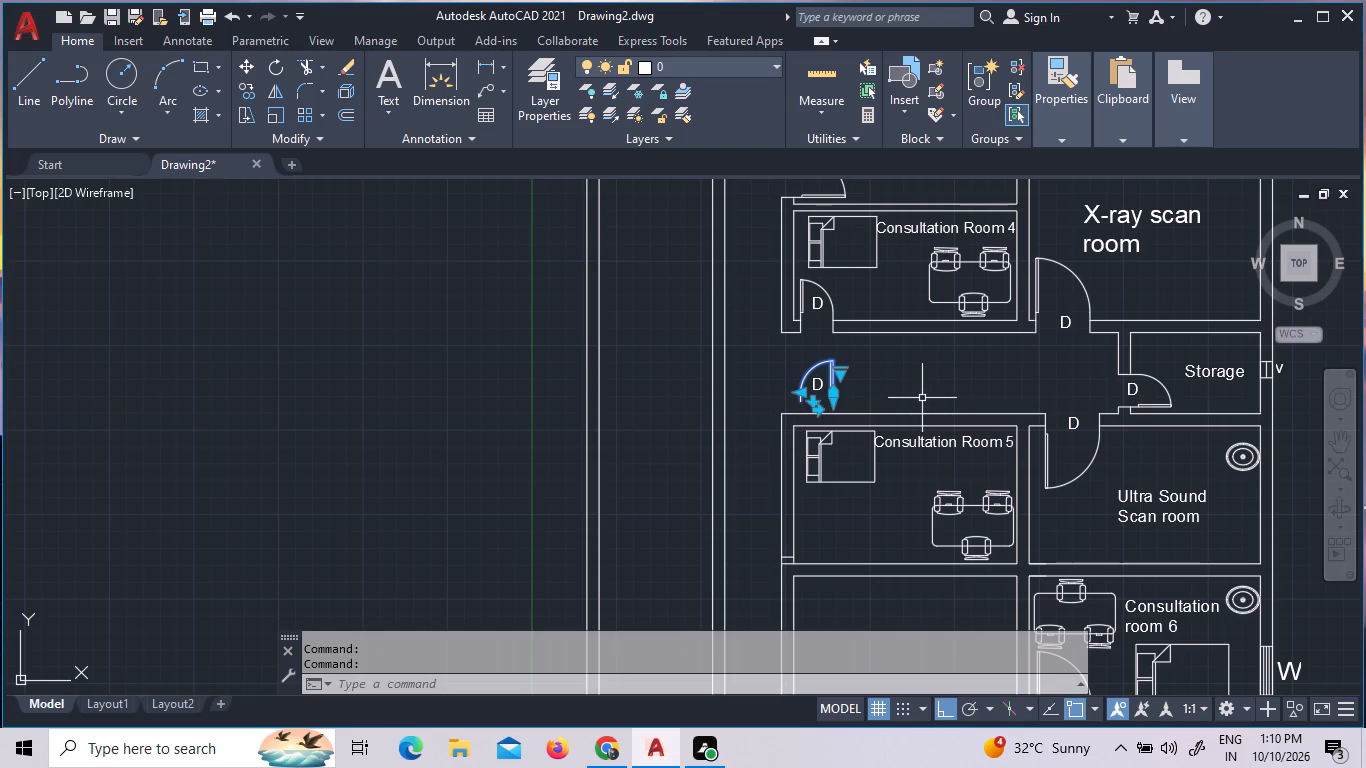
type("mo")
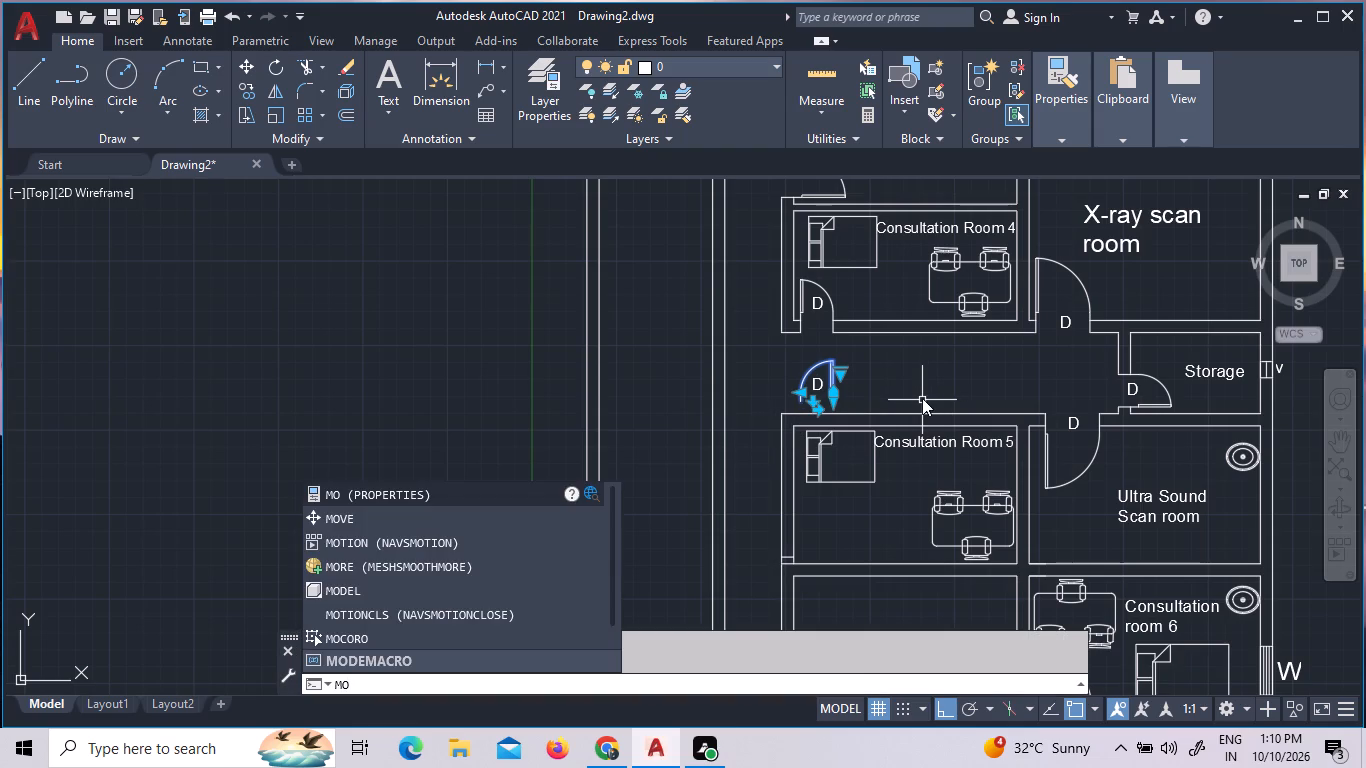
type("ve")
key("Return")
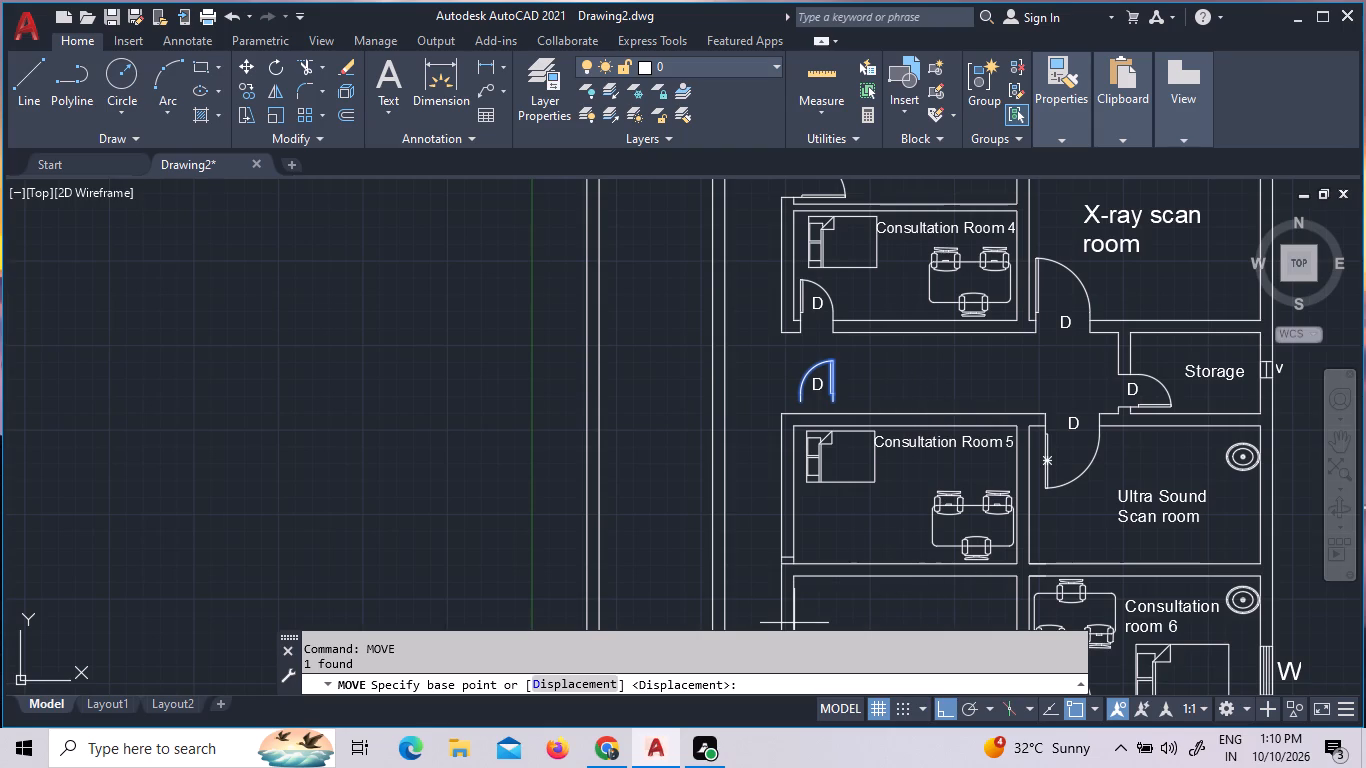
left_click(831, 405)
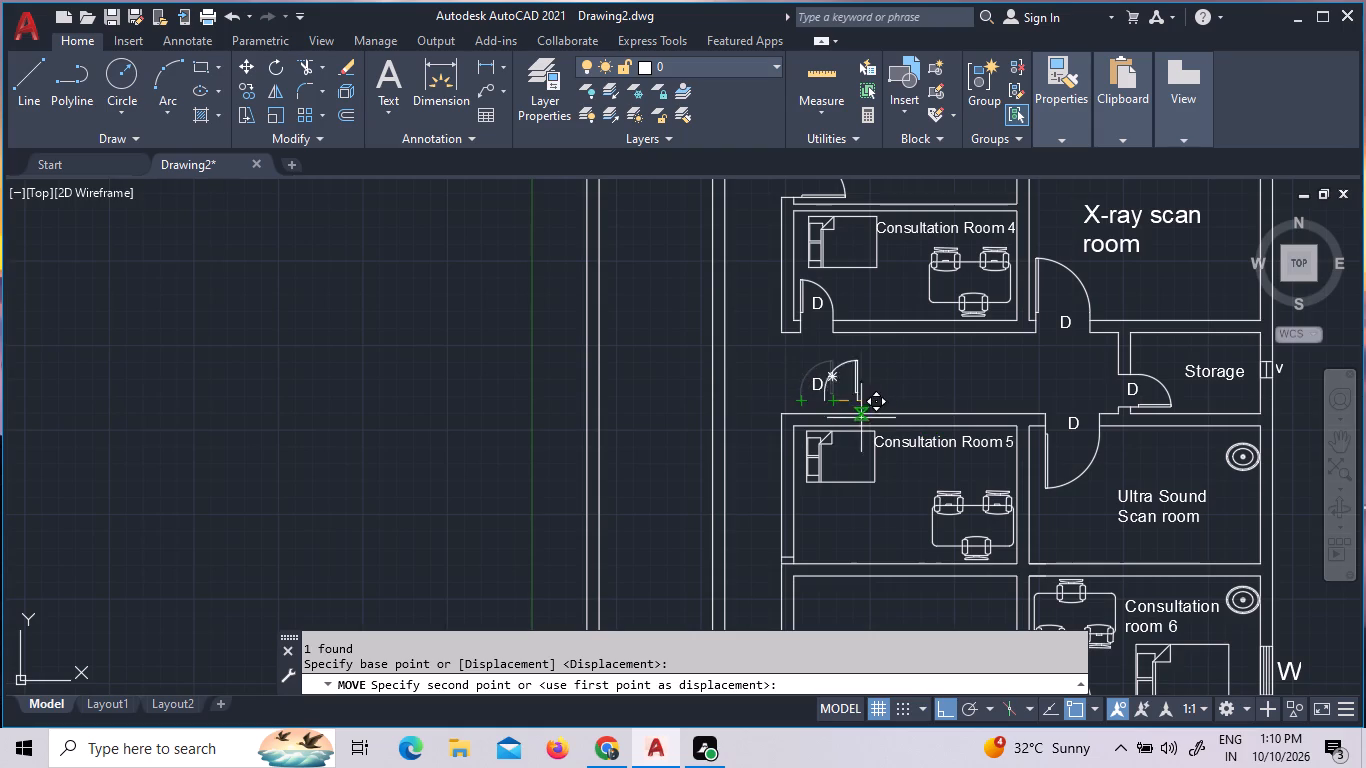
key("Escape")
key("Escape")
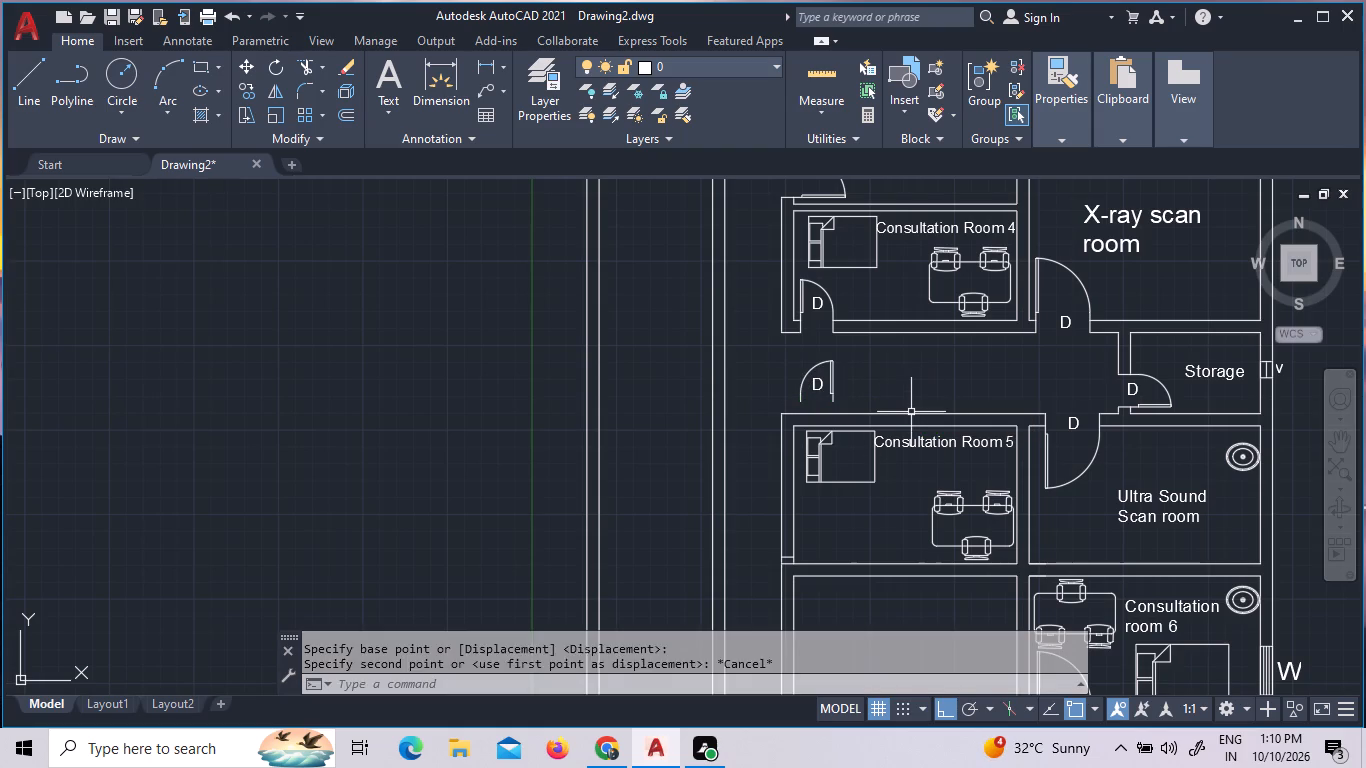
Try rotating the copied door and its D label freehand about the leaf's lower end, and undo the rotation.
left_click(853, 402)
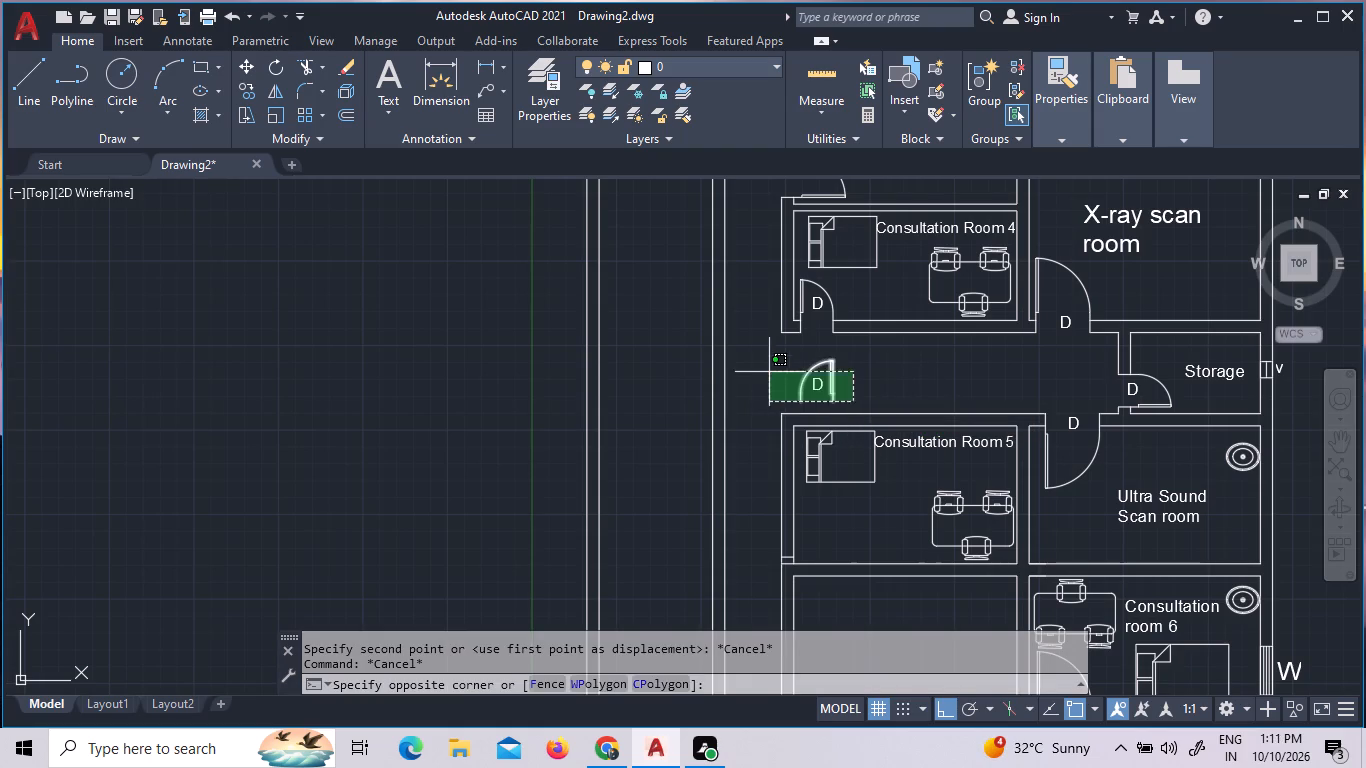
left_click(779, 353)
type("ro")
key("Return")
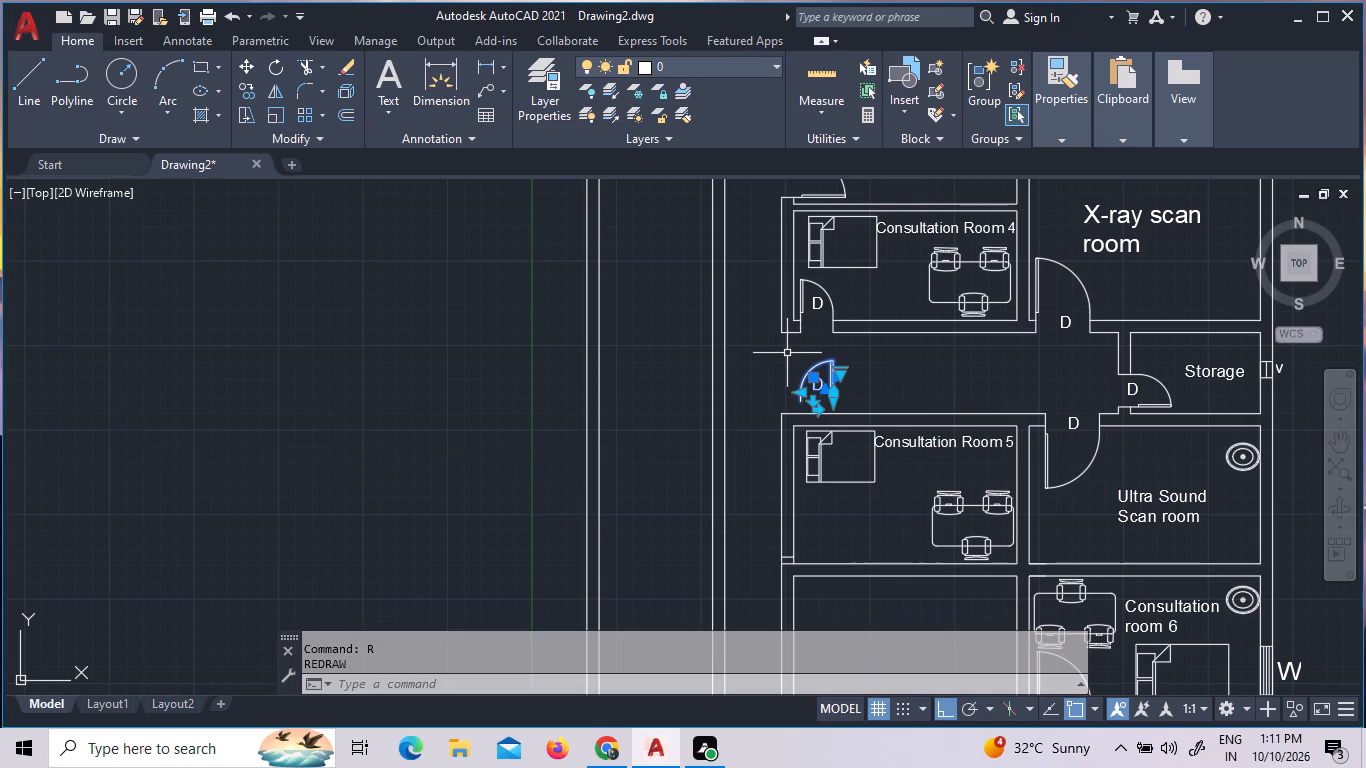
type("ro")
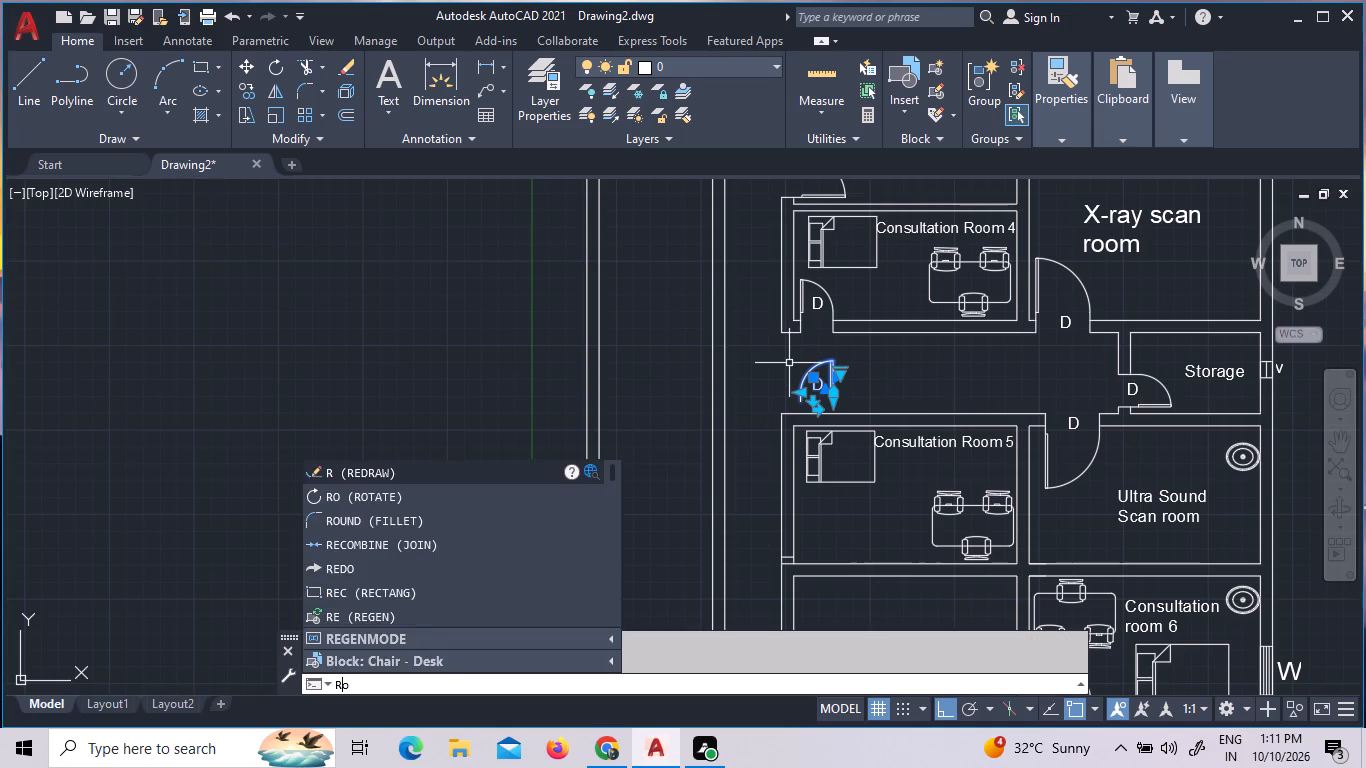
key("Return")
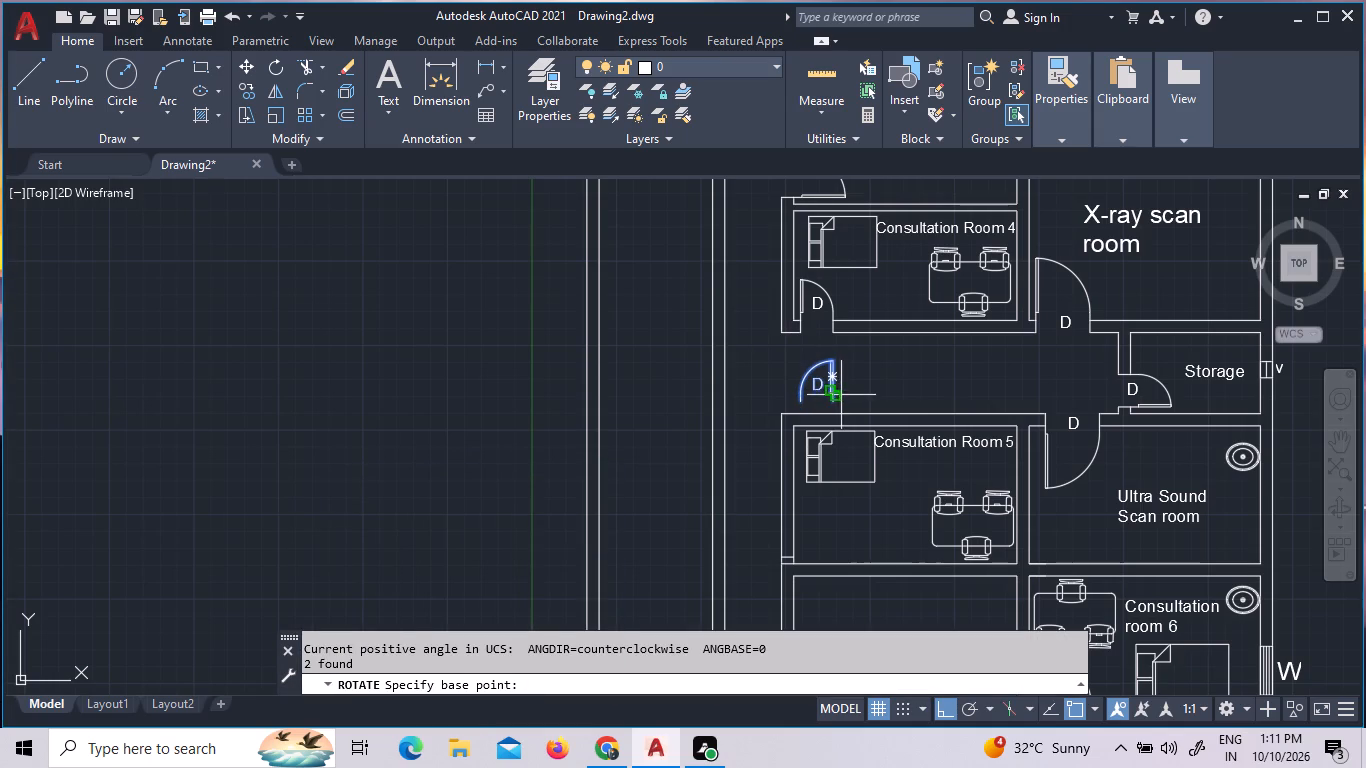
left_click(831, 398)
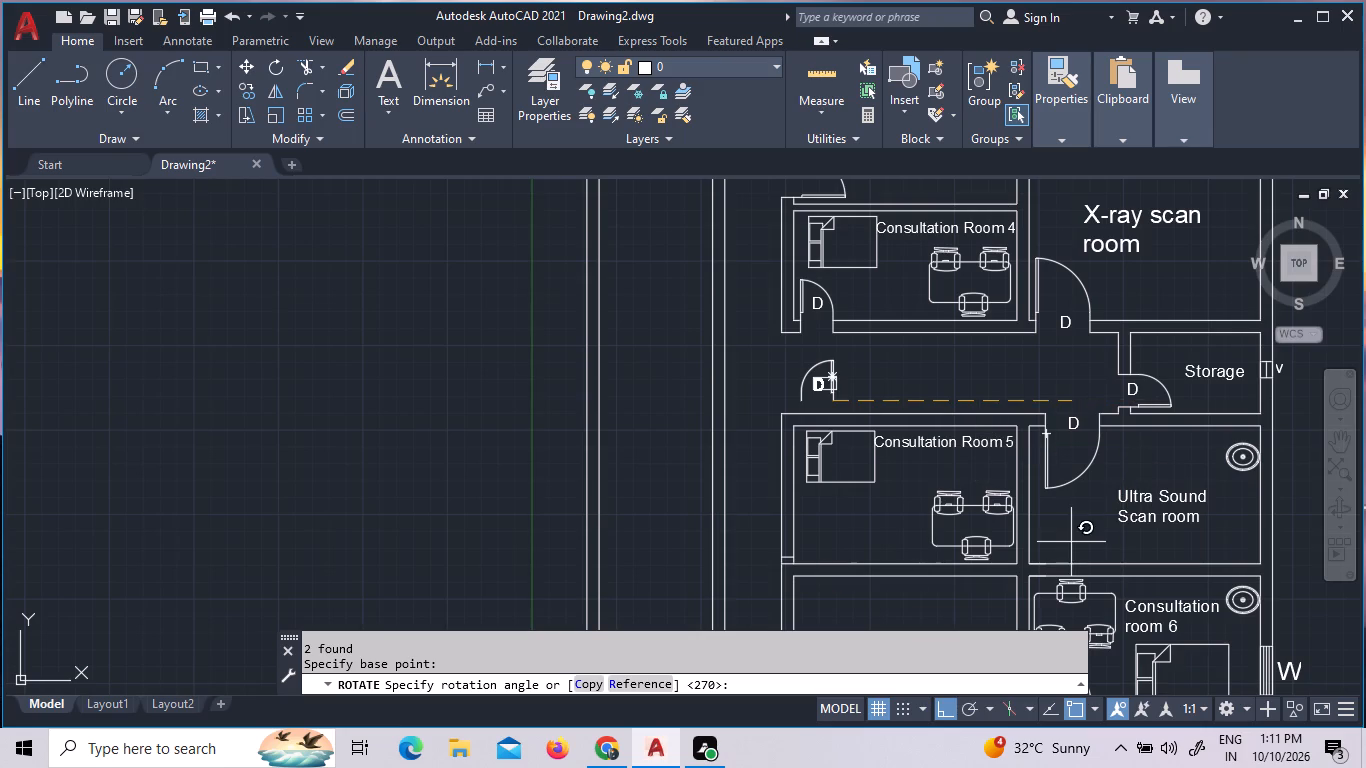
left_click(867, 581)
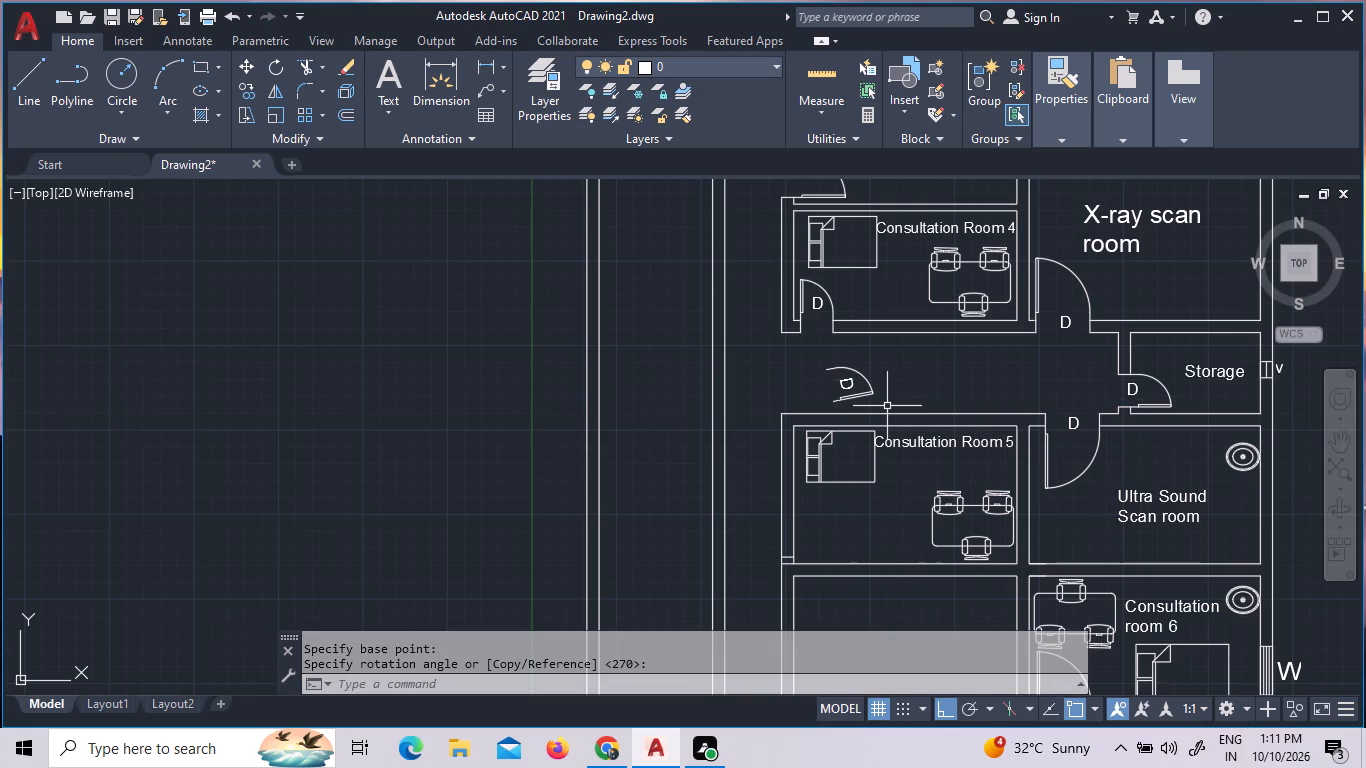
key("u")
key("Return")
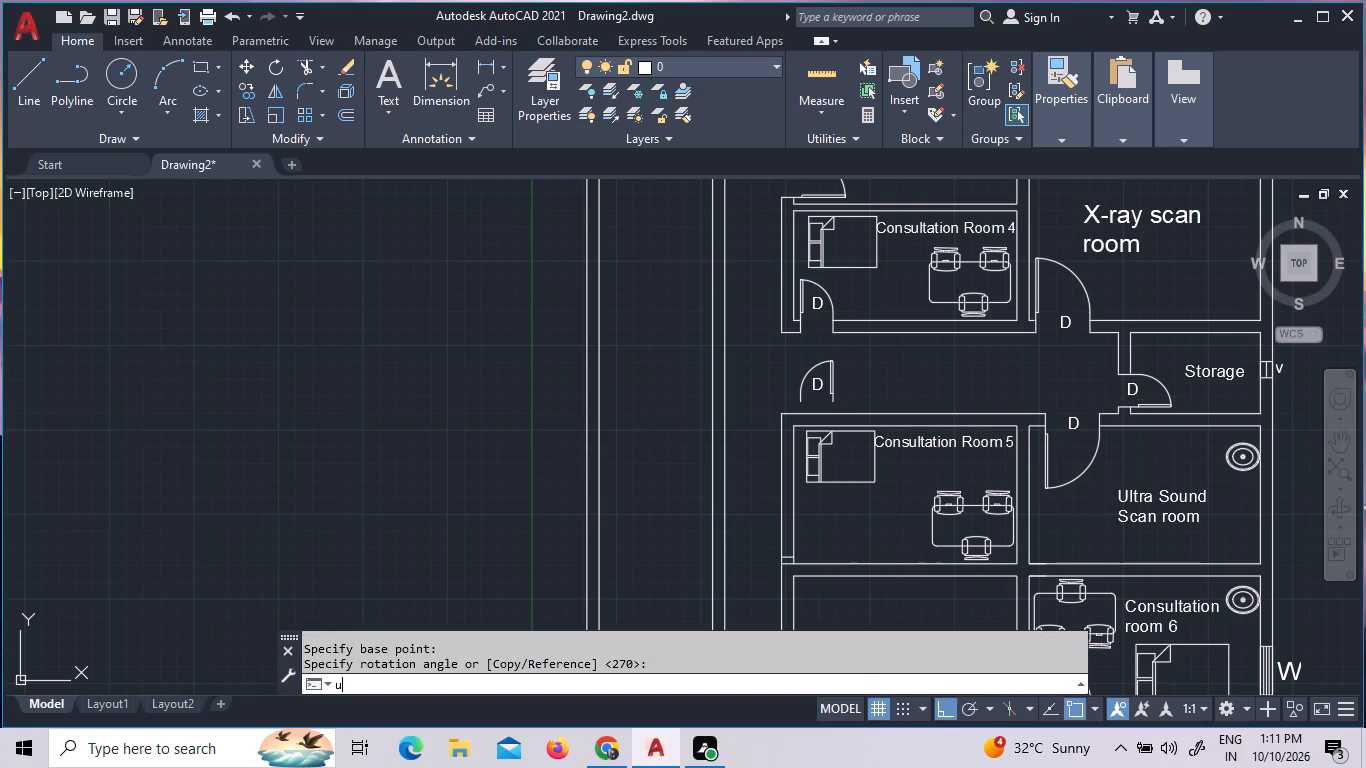
Rotate the copied door and its D label 270° about the leaf's lower end, with object snap off.
left_click(872, 404)
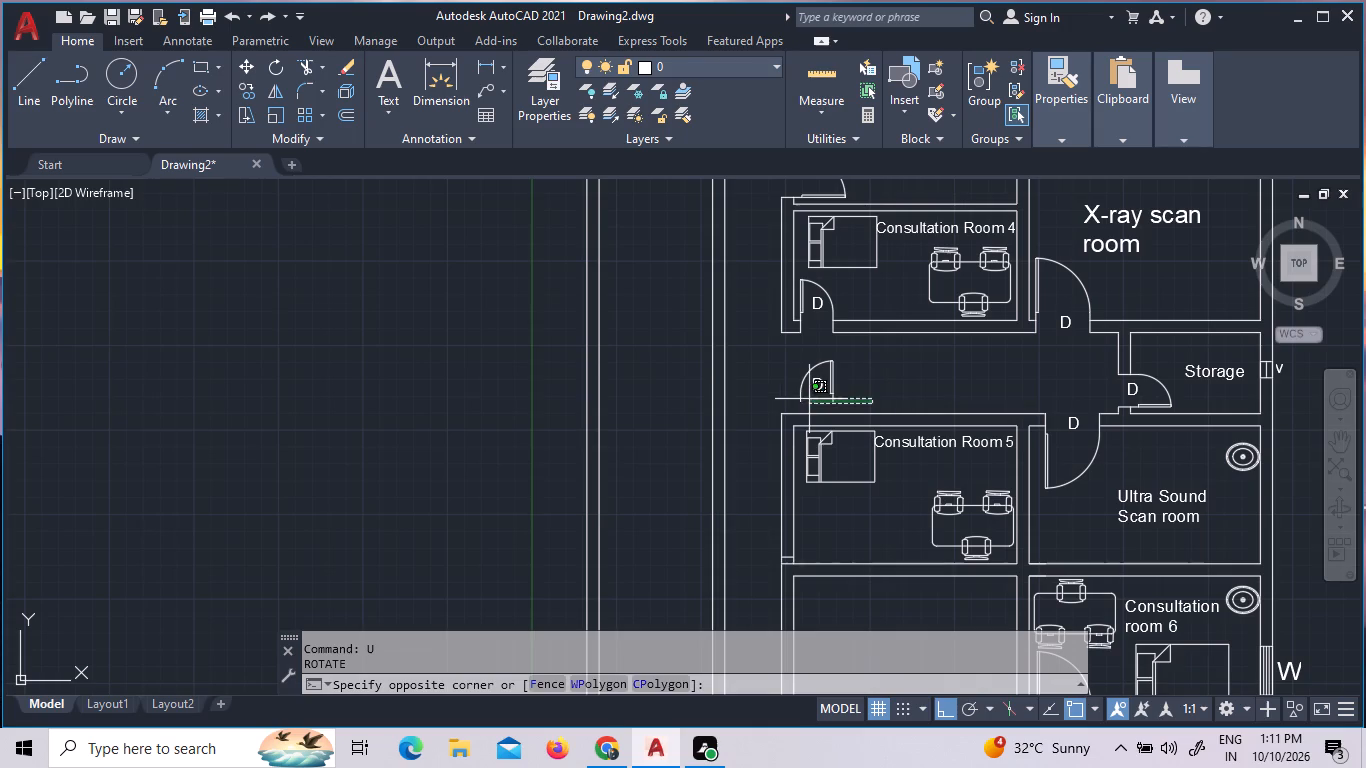
left_click_drag(792, 377, 792, 388)
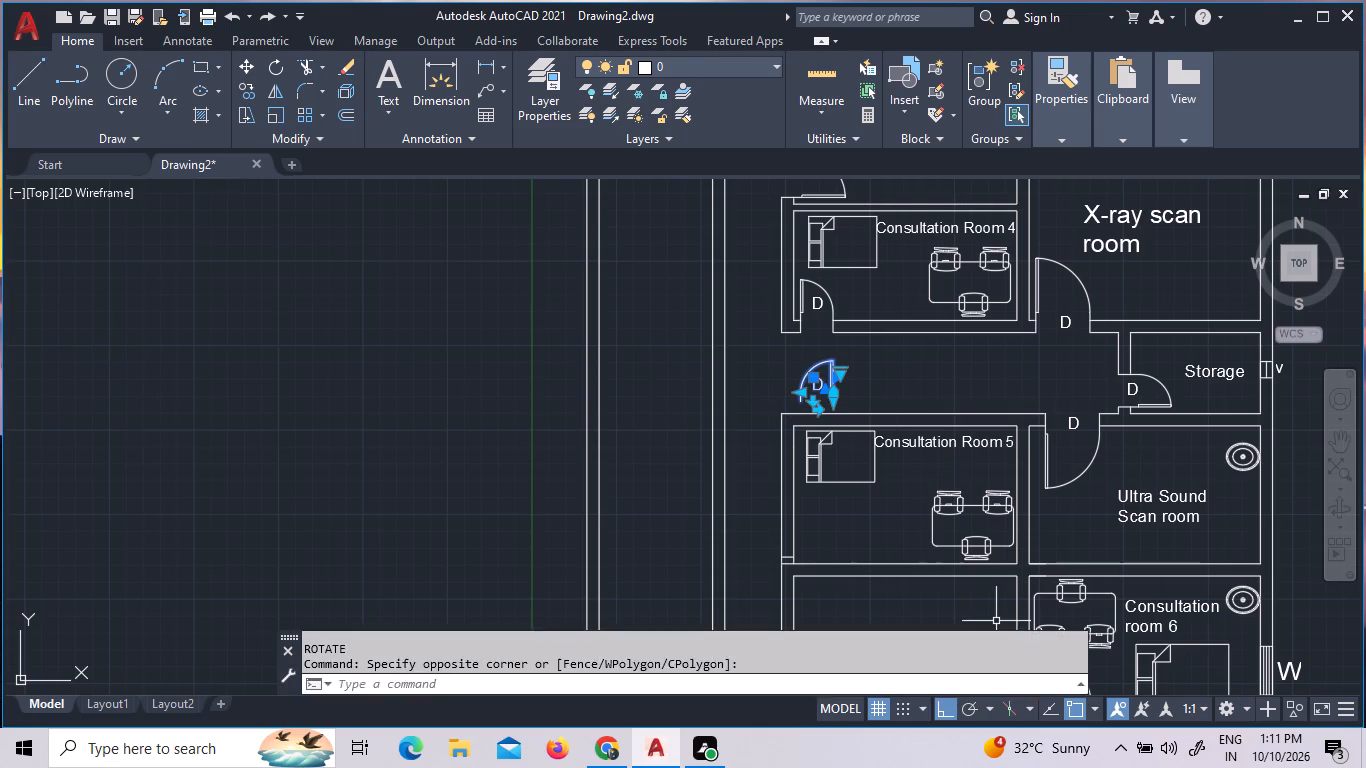
left_click(1068, 707)
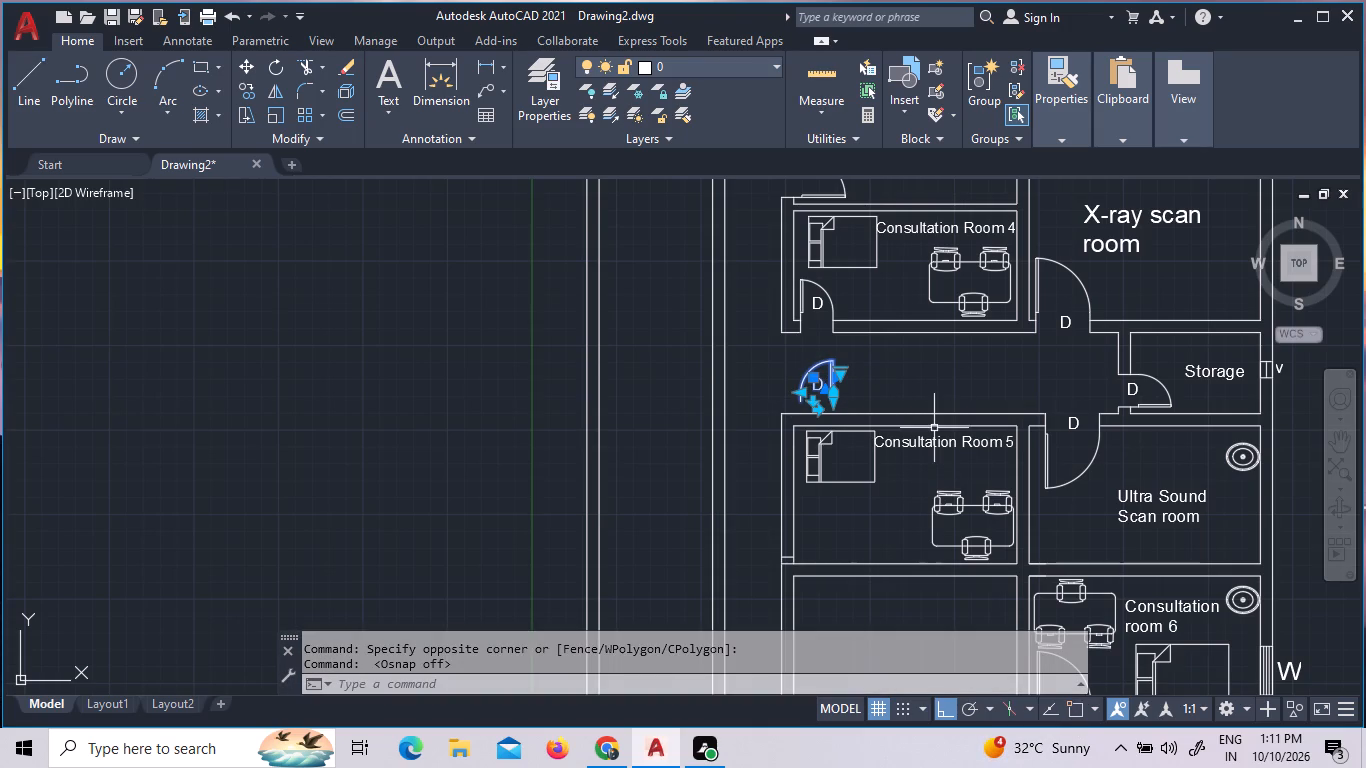
right_click(921, 384)
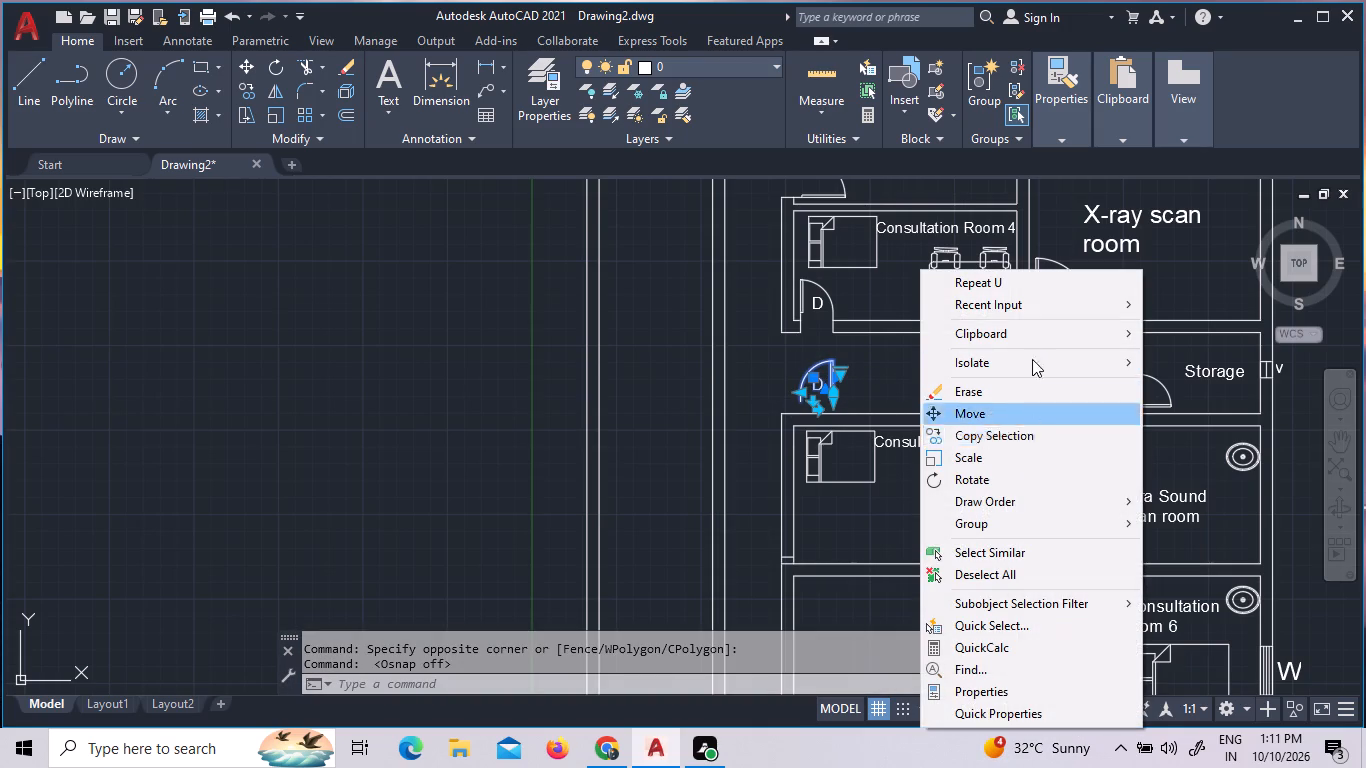
left_click(1062, 314)
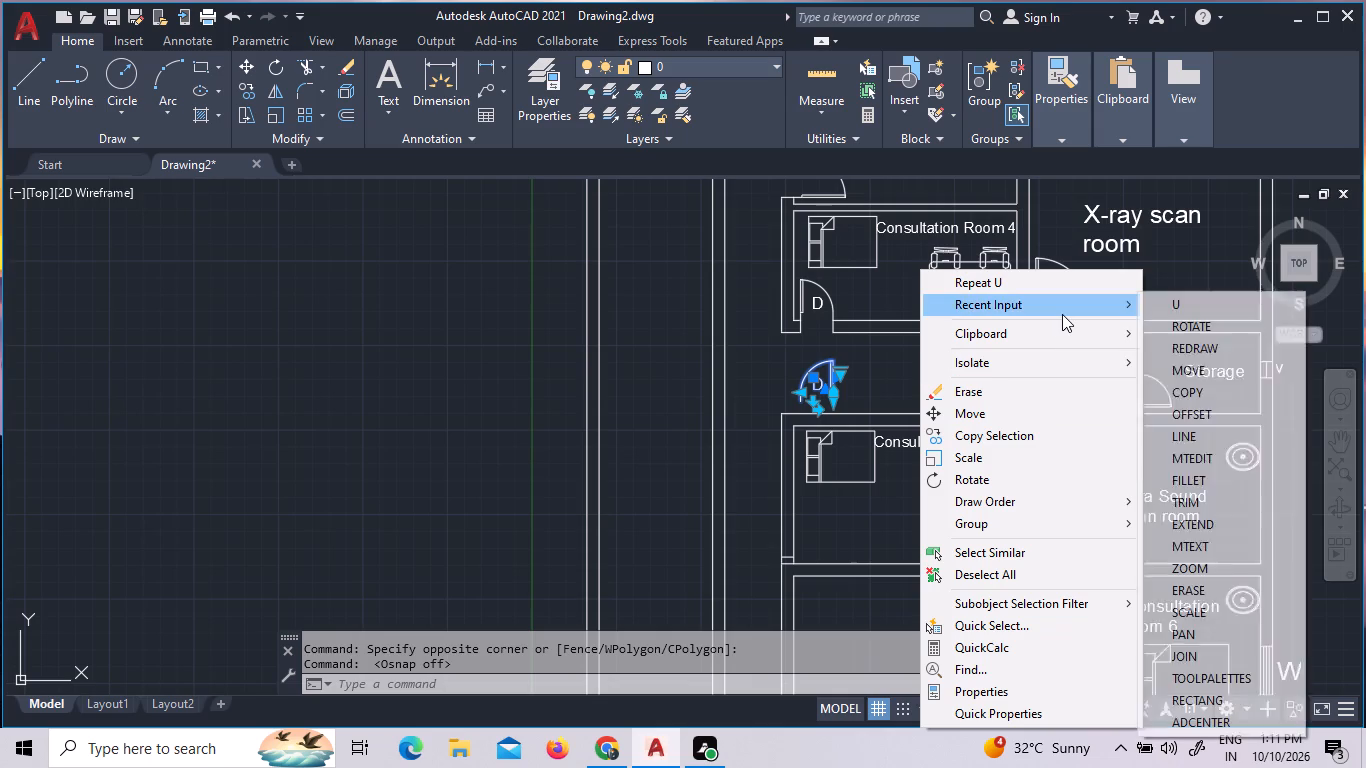
left_click(1224, 332)
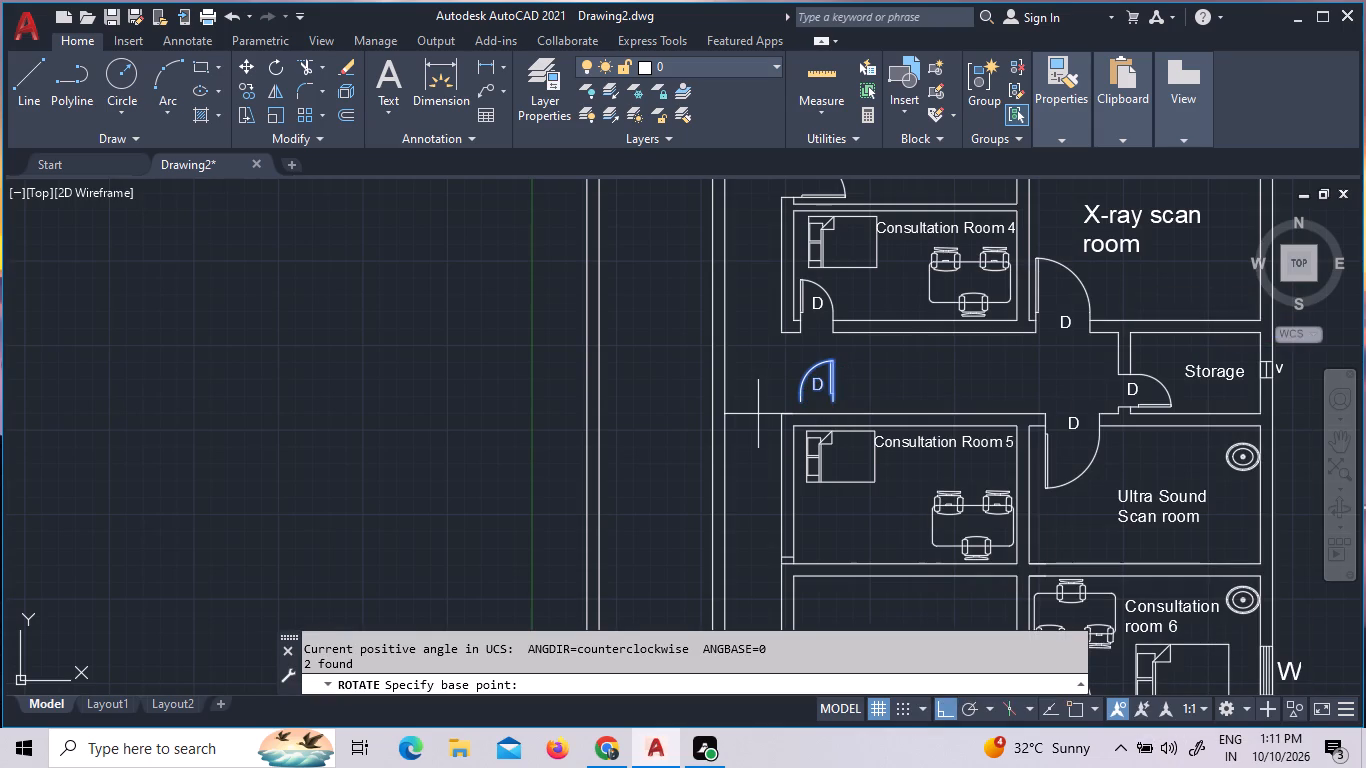
left_click(832, 400)
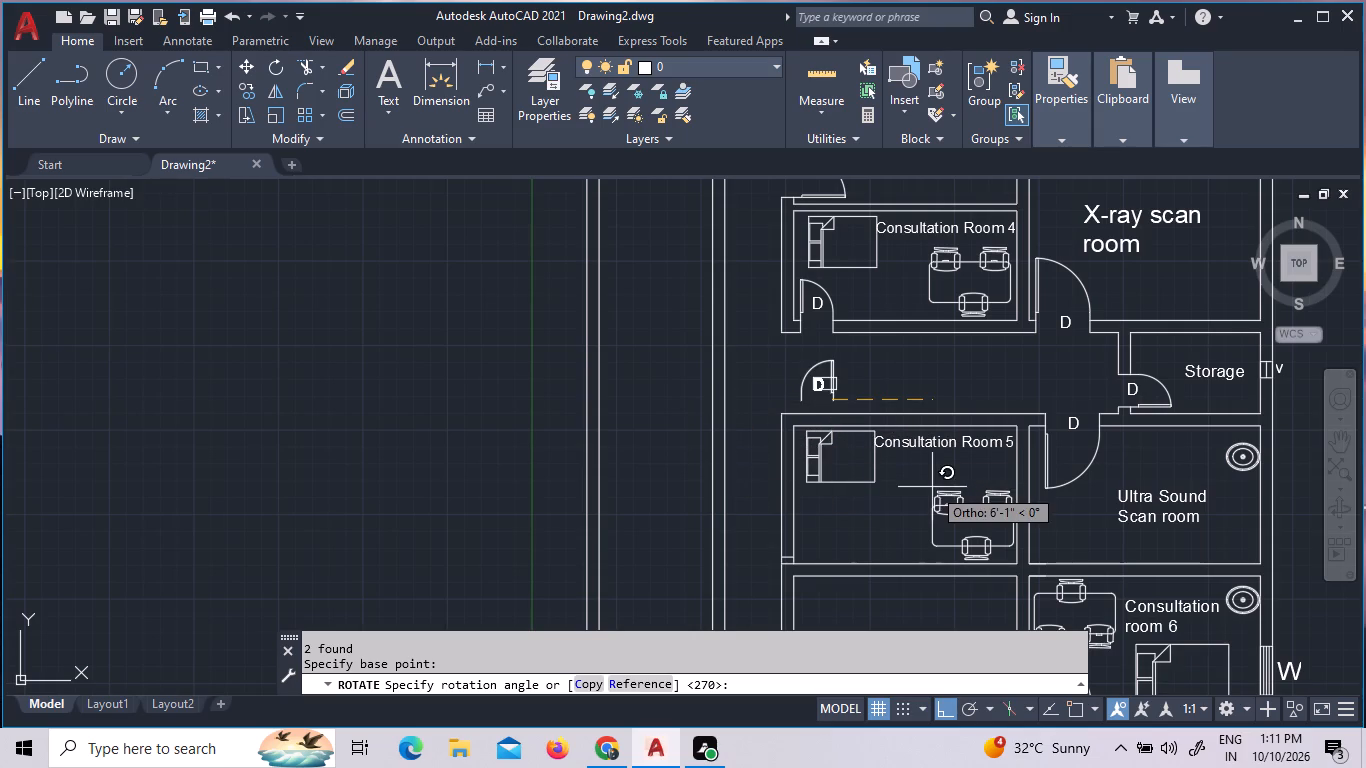
left_click(873, 546)
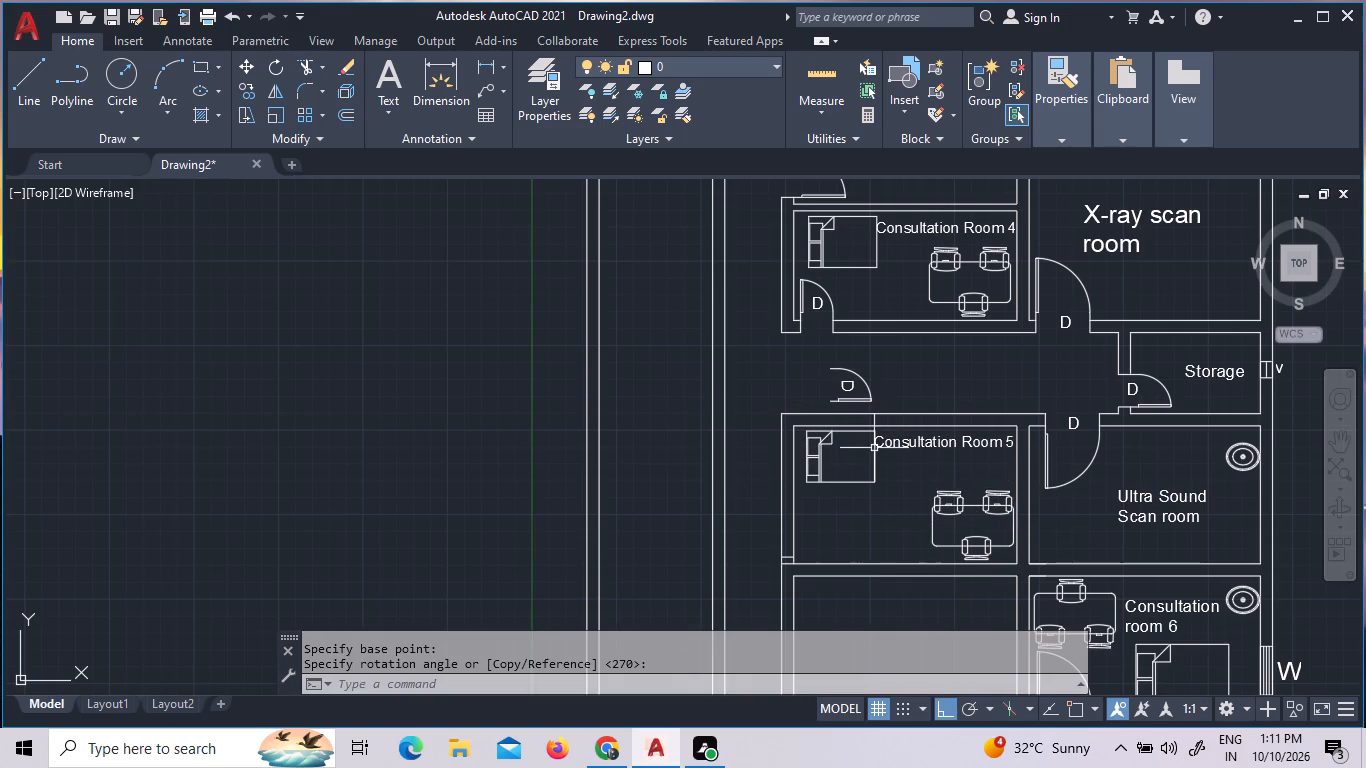
Move the rotated door and its D label straight south from the corridor into the lower part of Consultation Room 5.
left_click(897, 409)
left_click(808, 380)
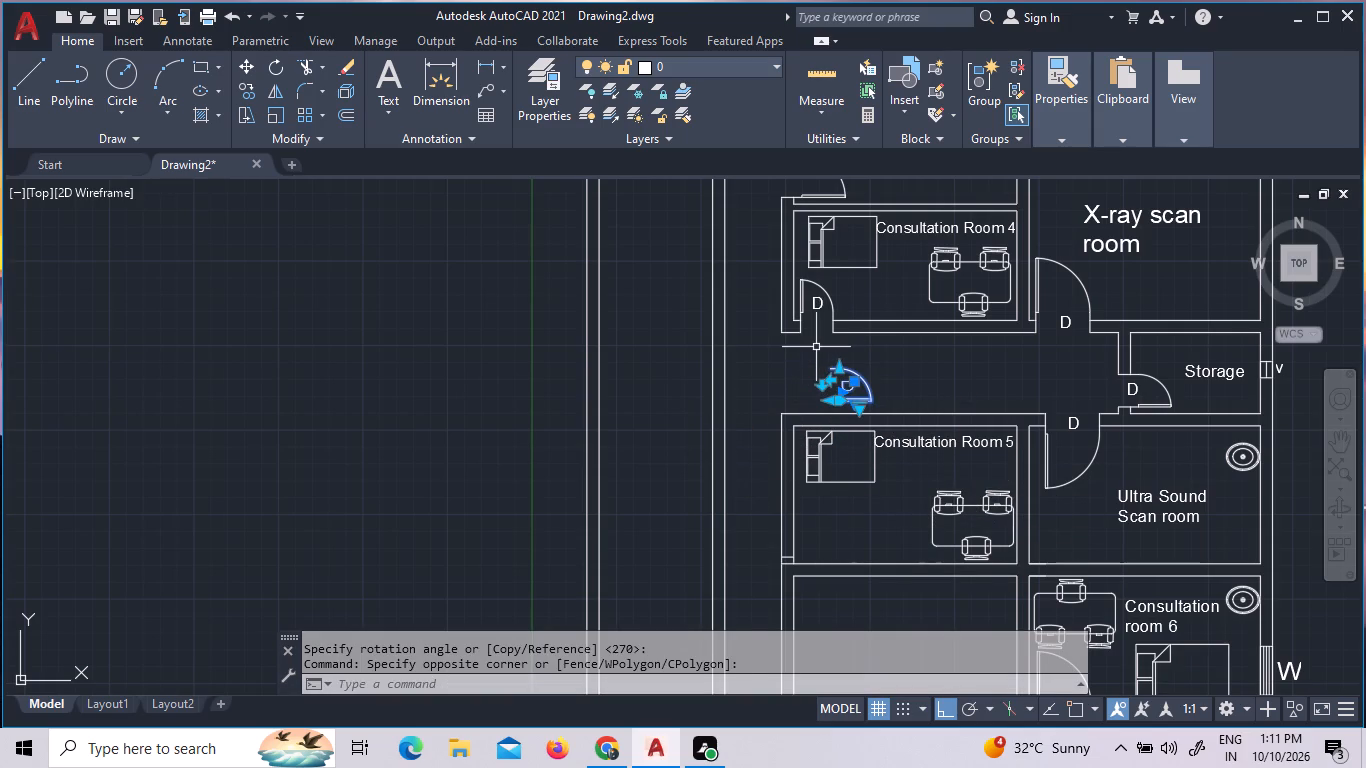
right_click(855, 391)
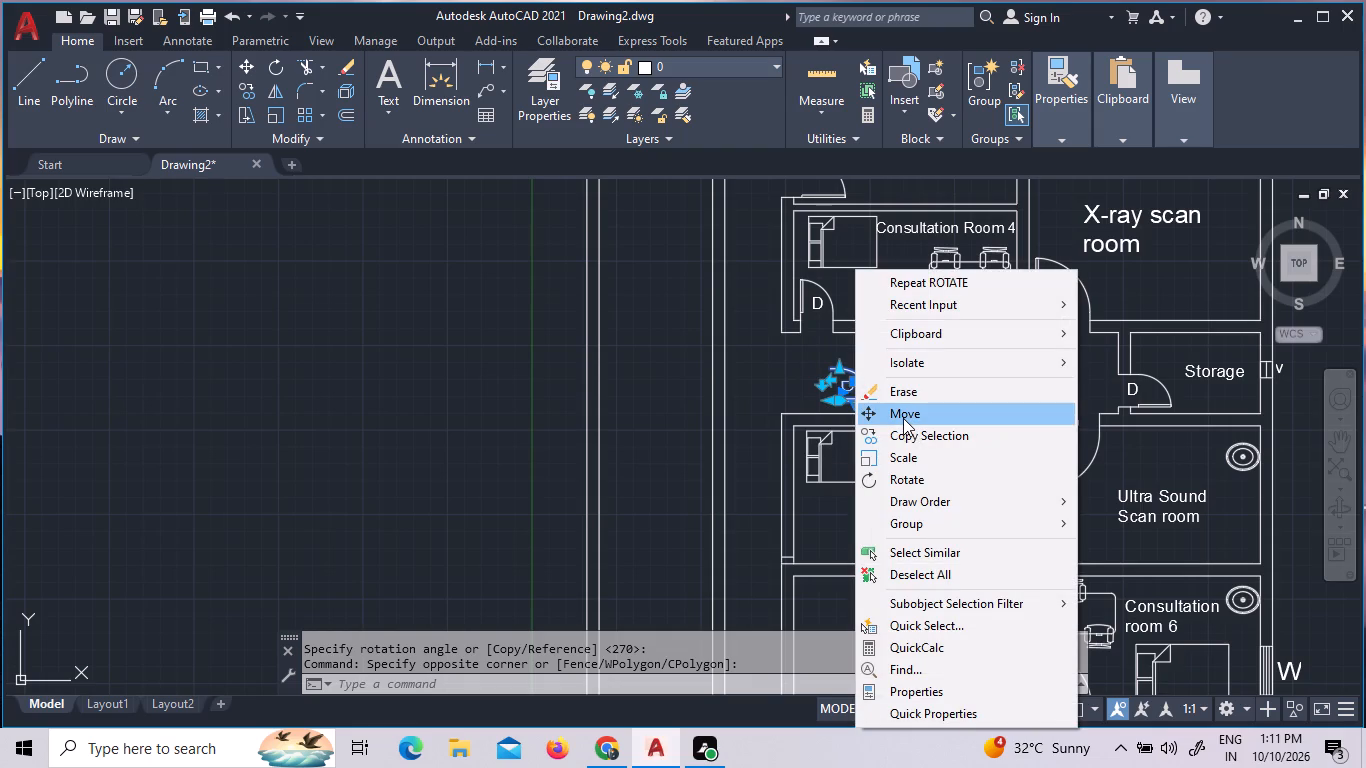
left_click(903, 418)
left_click(891, 406)
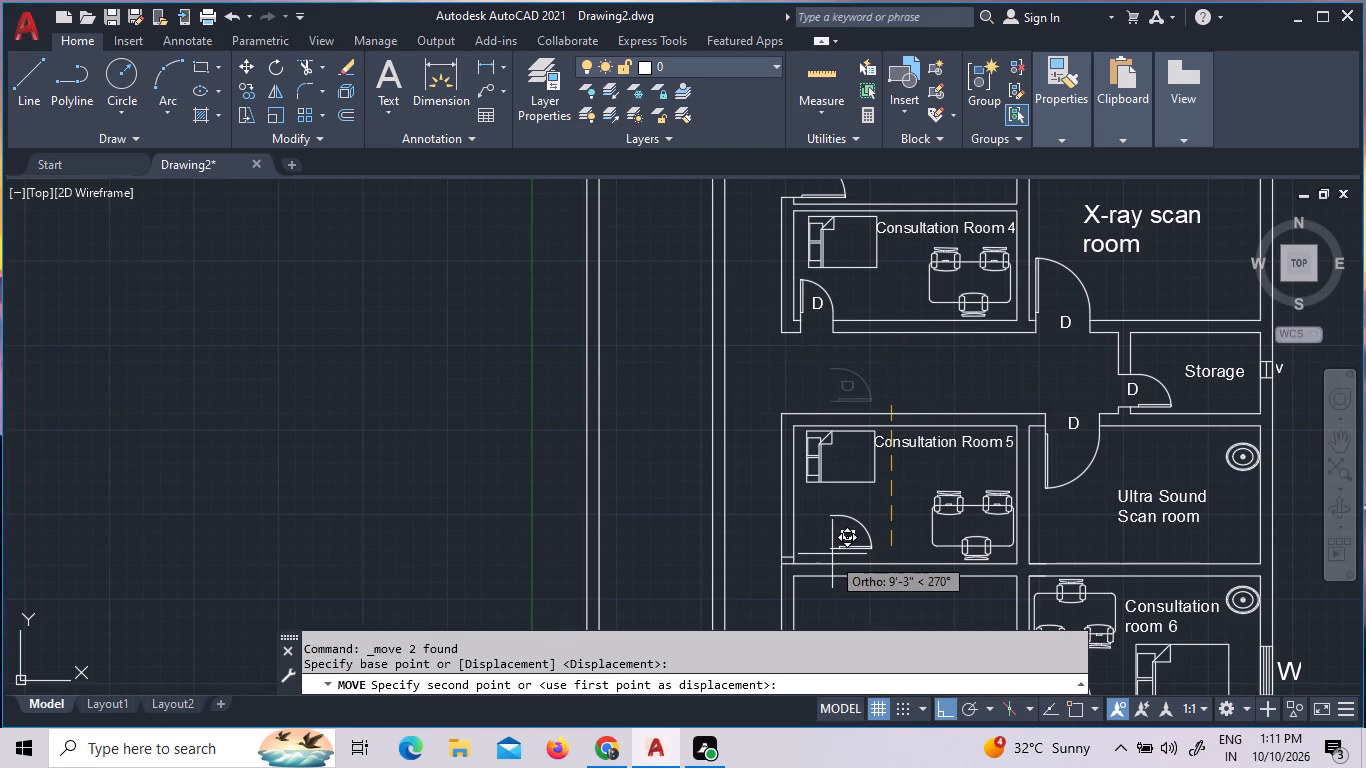
left_click(830, 557)
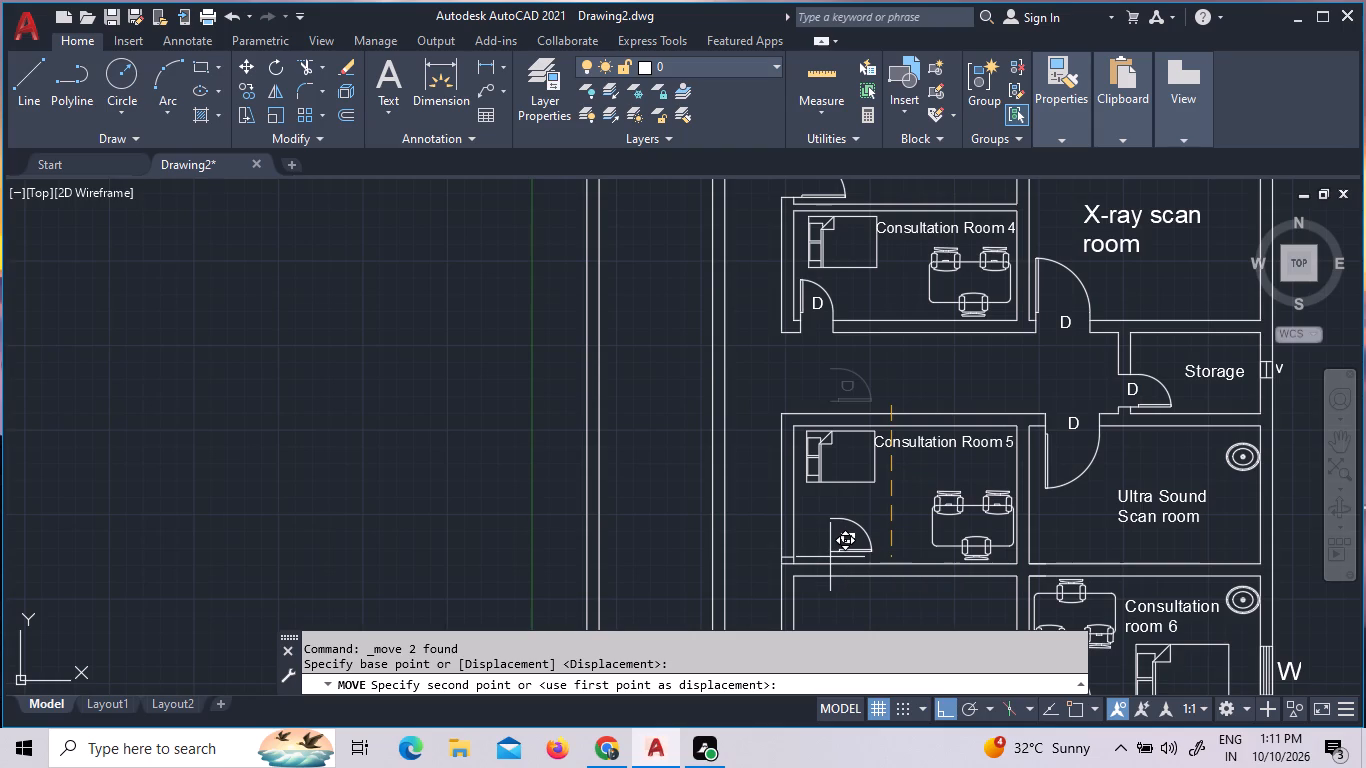
Move the door and its D label west to the inner face of Consultation Room 5's west wall, with object snap on.
left_click(890, 550)
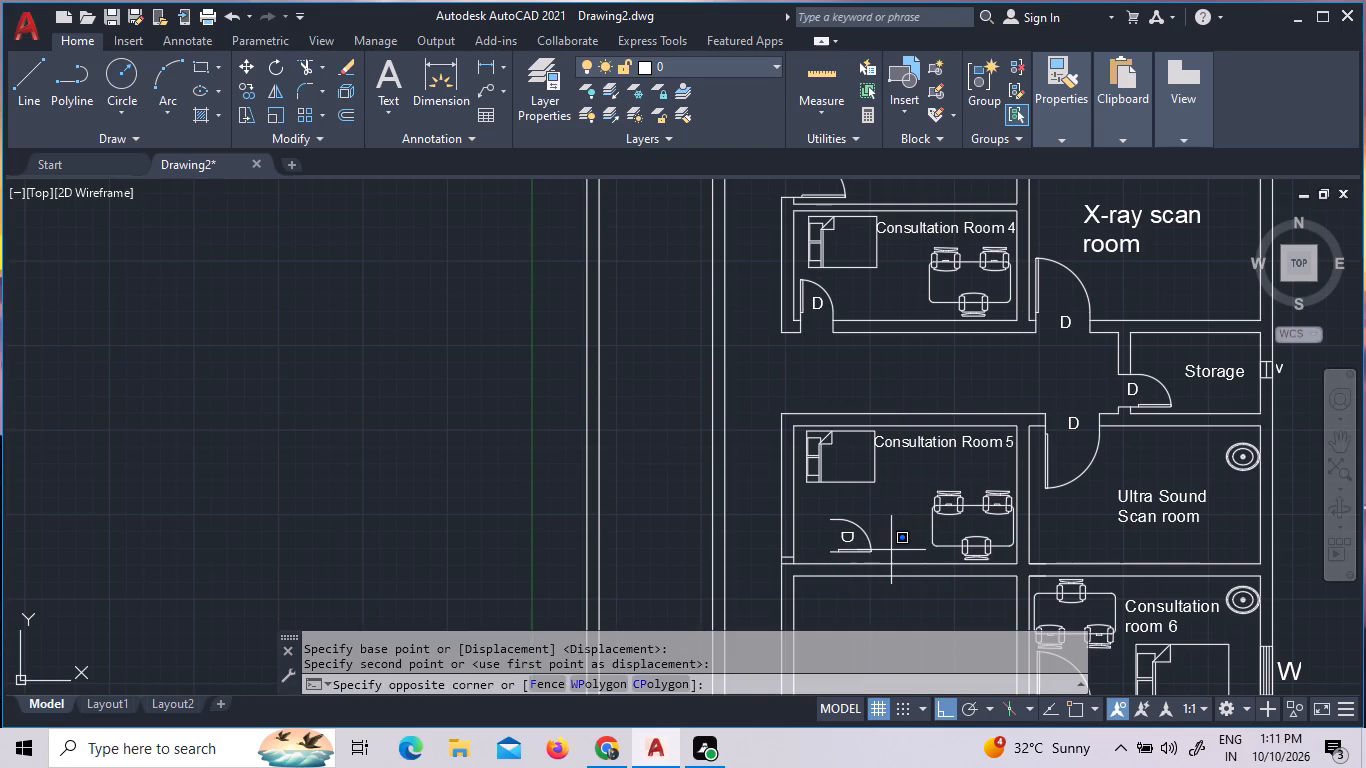
left_click(839, 540)
right_click(839, 540)
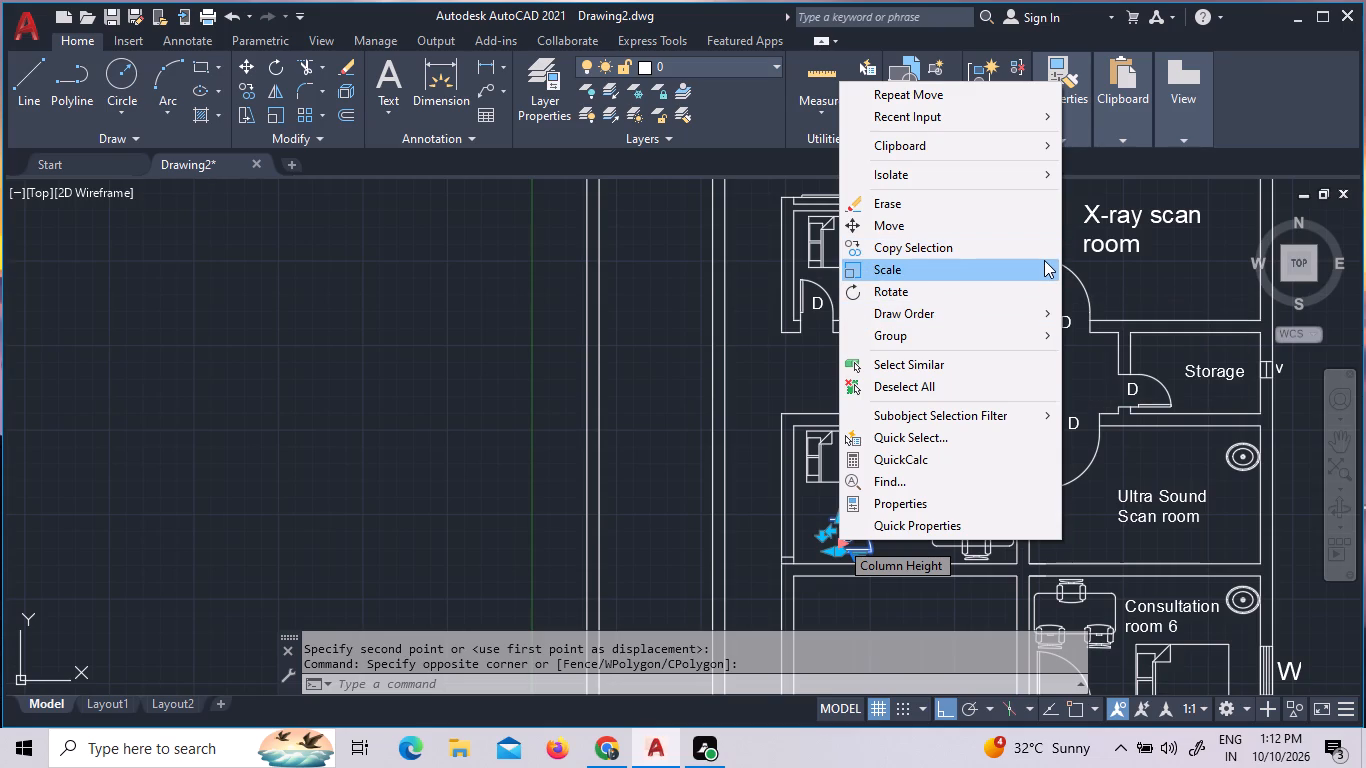
left_click(939, 232)
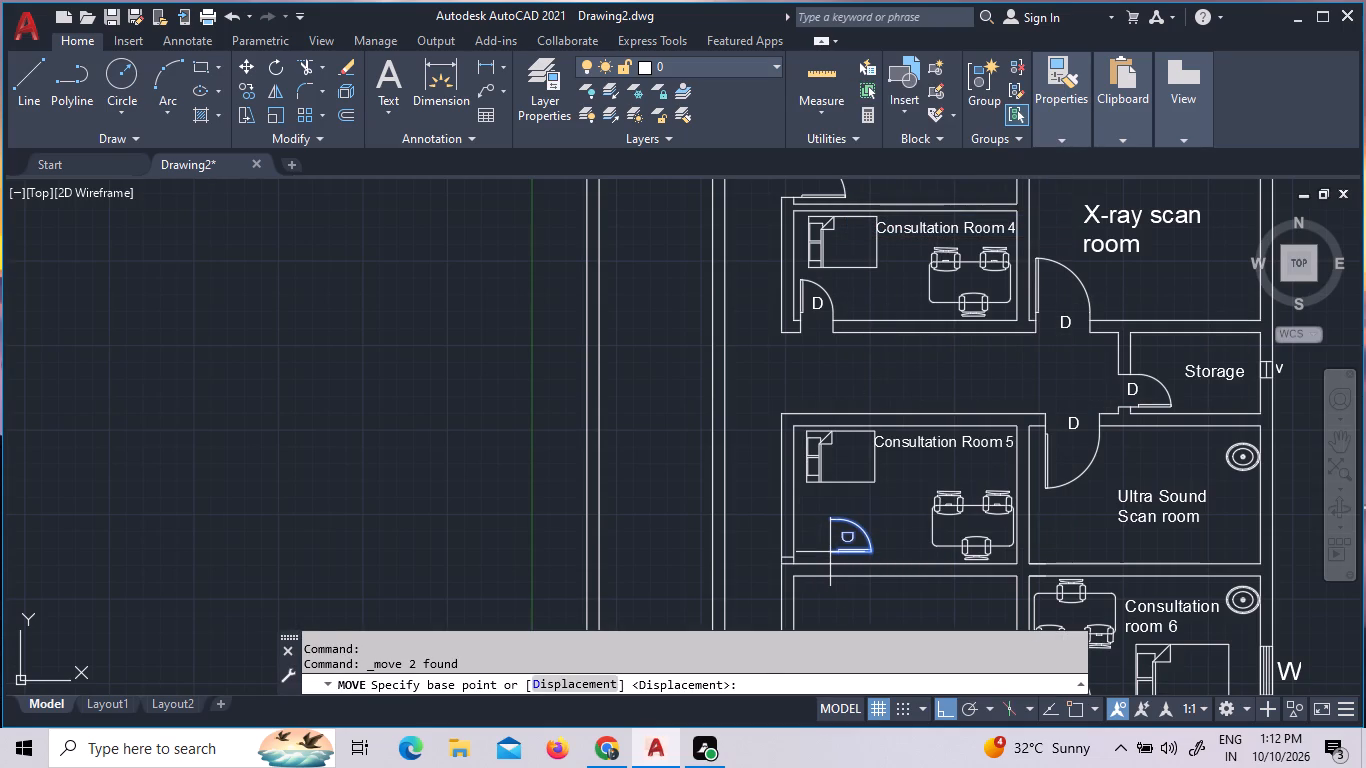
left_click(832, 551)
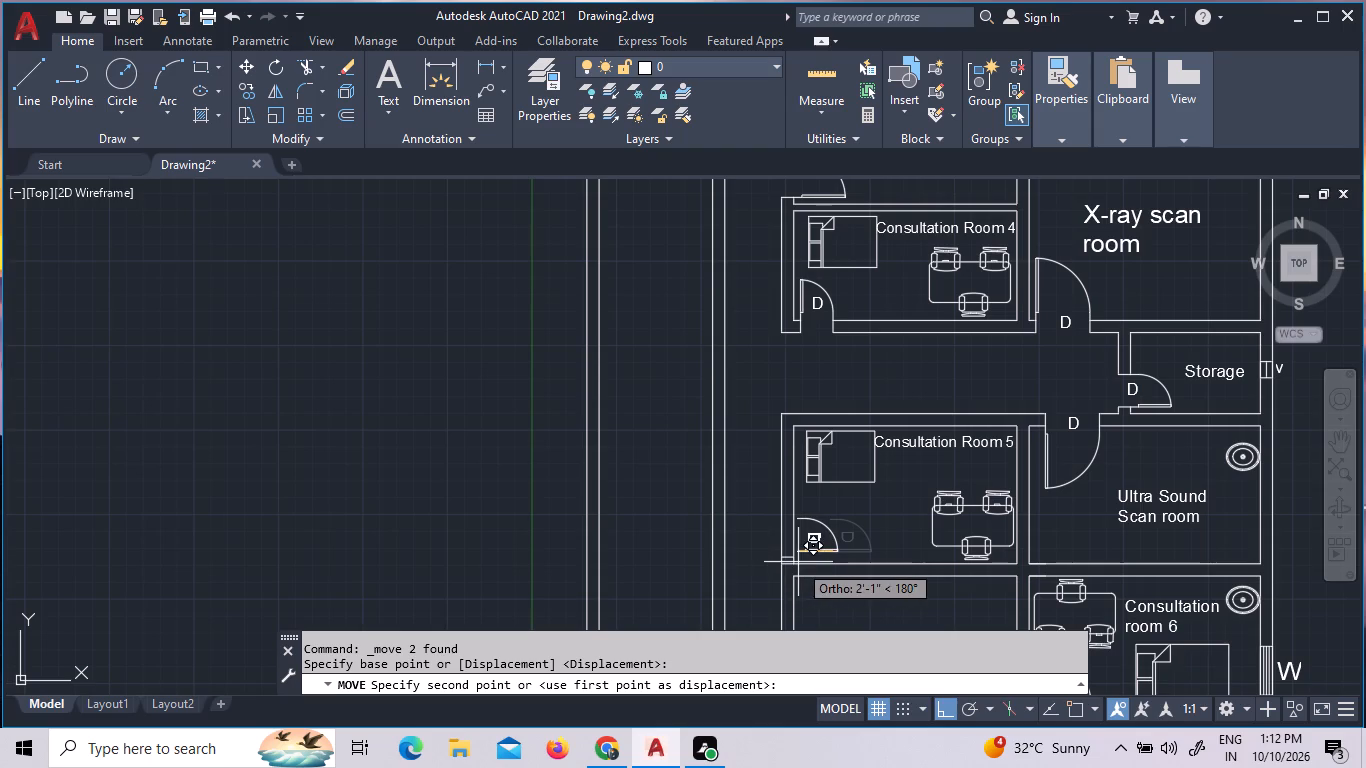
left_click(1091, 707)
left_click(1083, 708)
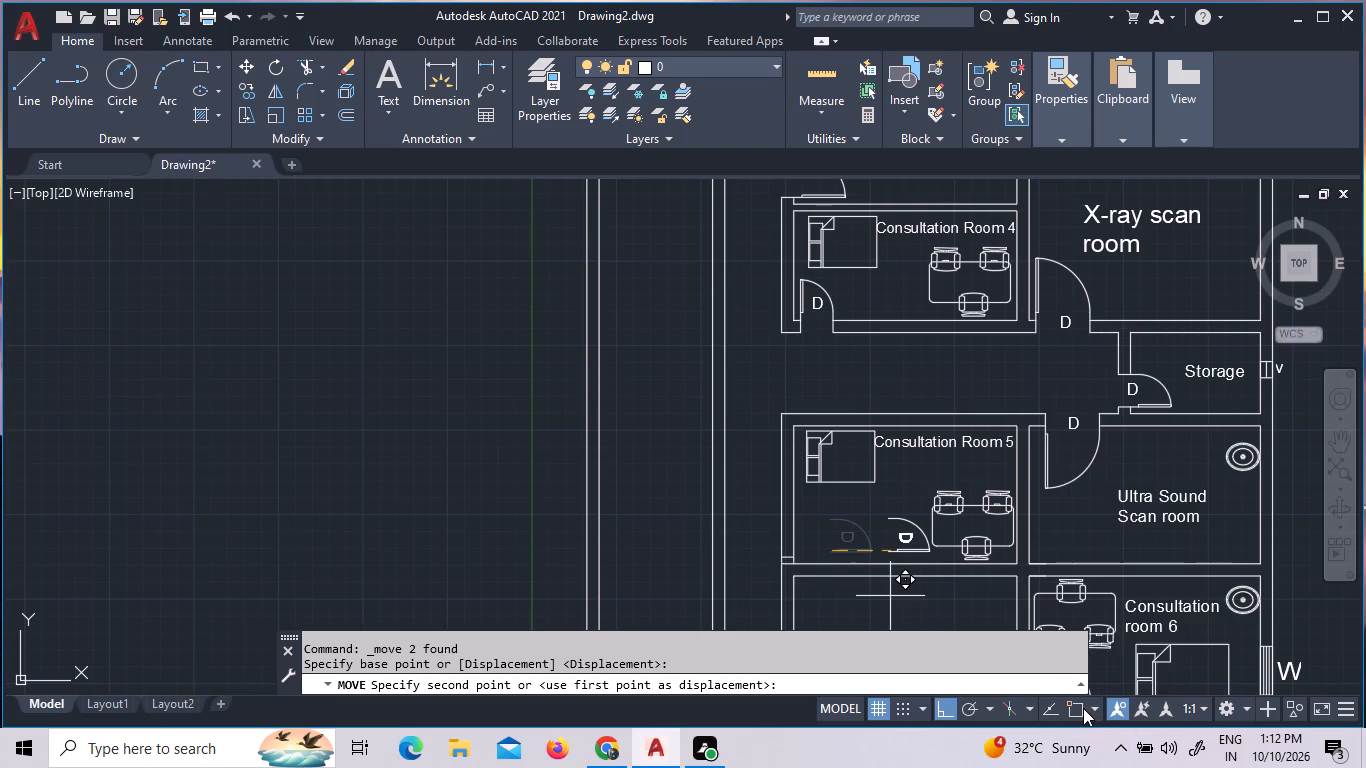
left_click(1075, 711)
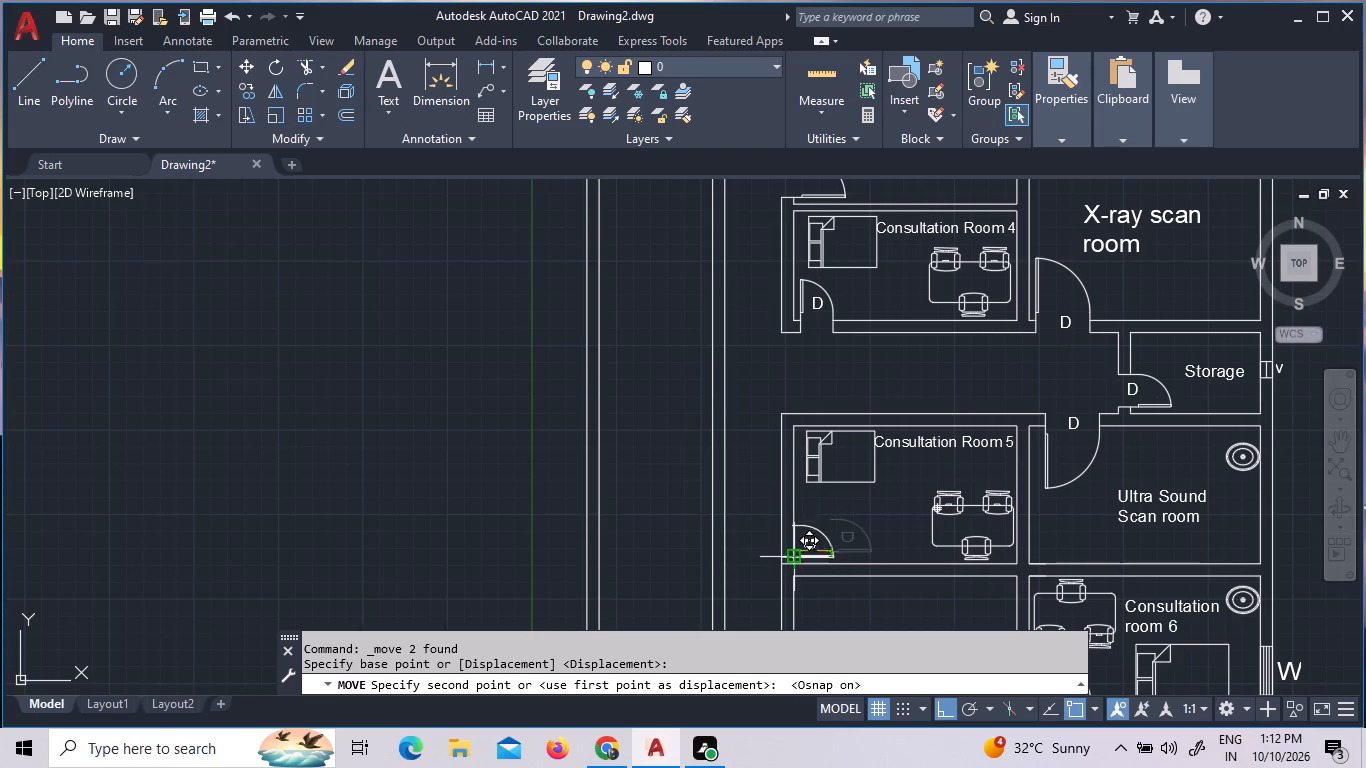
left_click(797, 556)
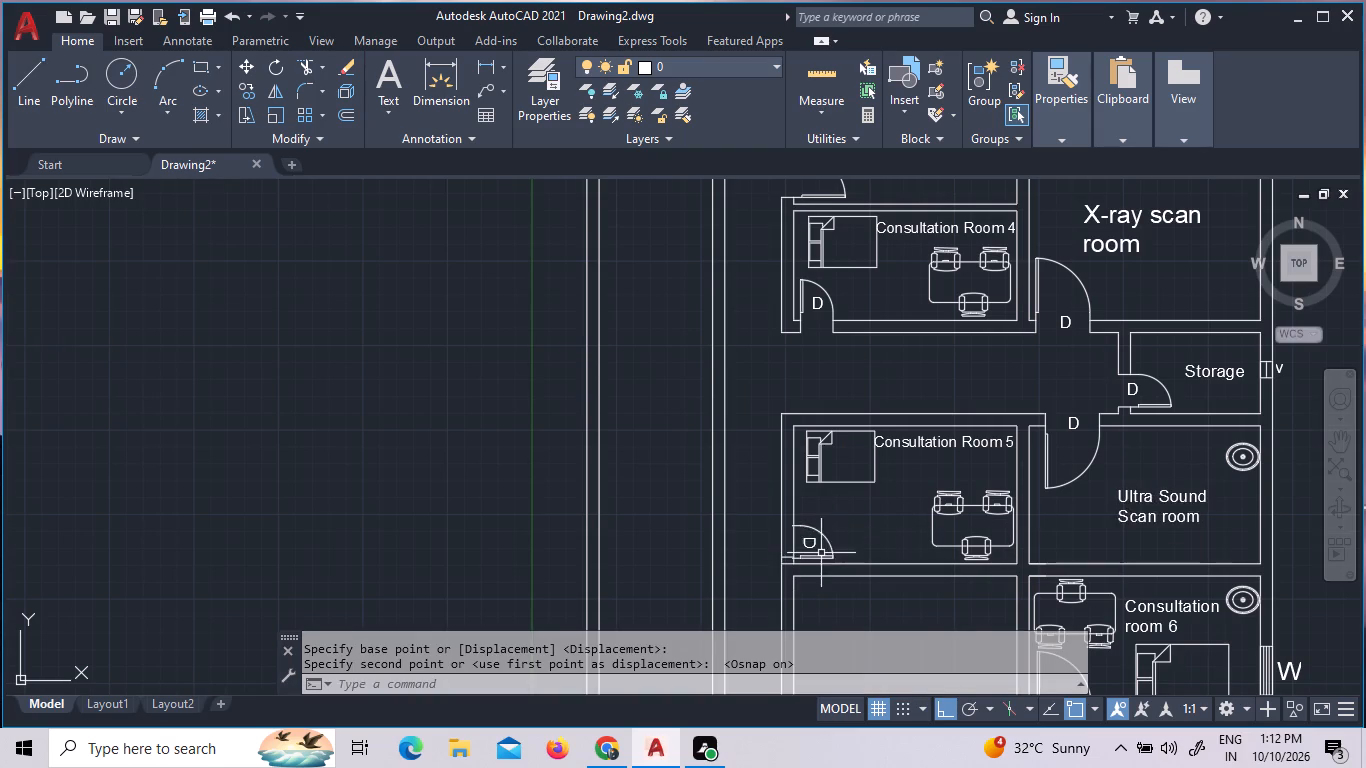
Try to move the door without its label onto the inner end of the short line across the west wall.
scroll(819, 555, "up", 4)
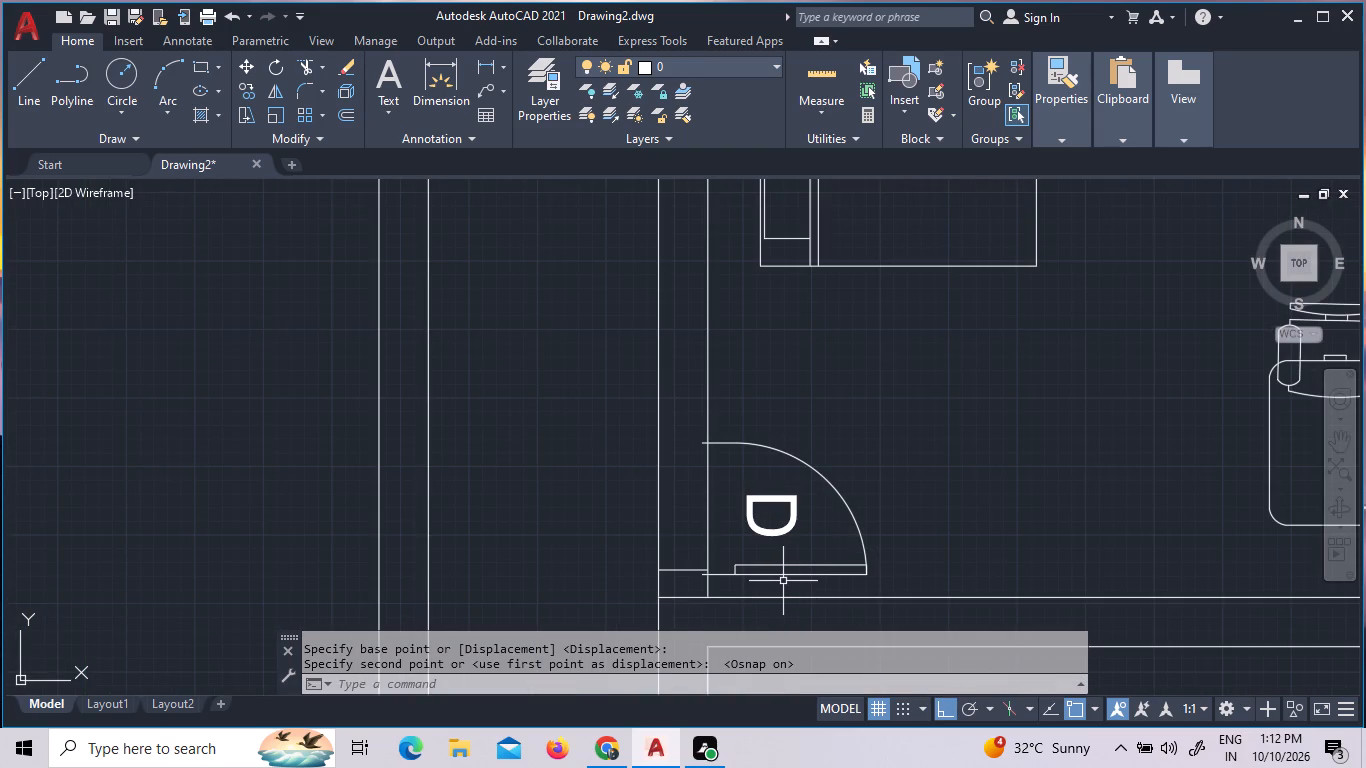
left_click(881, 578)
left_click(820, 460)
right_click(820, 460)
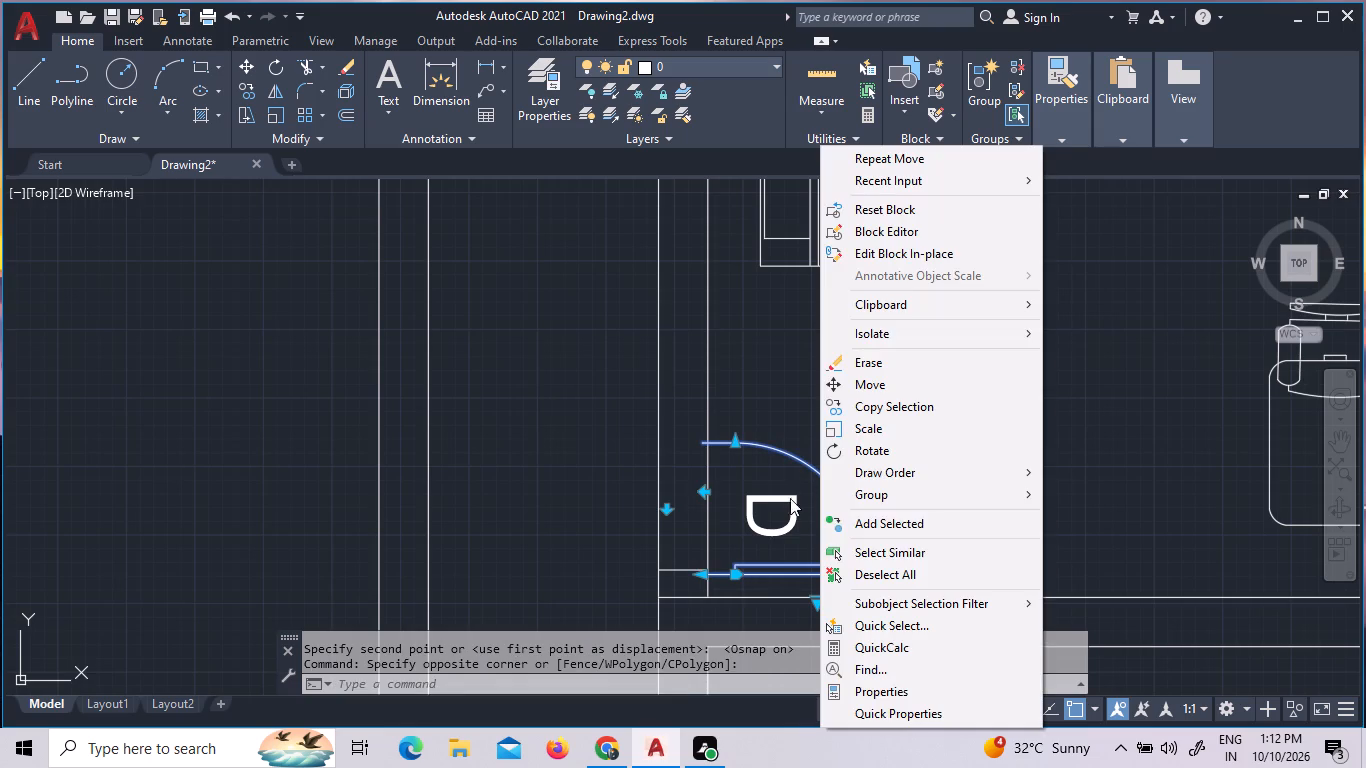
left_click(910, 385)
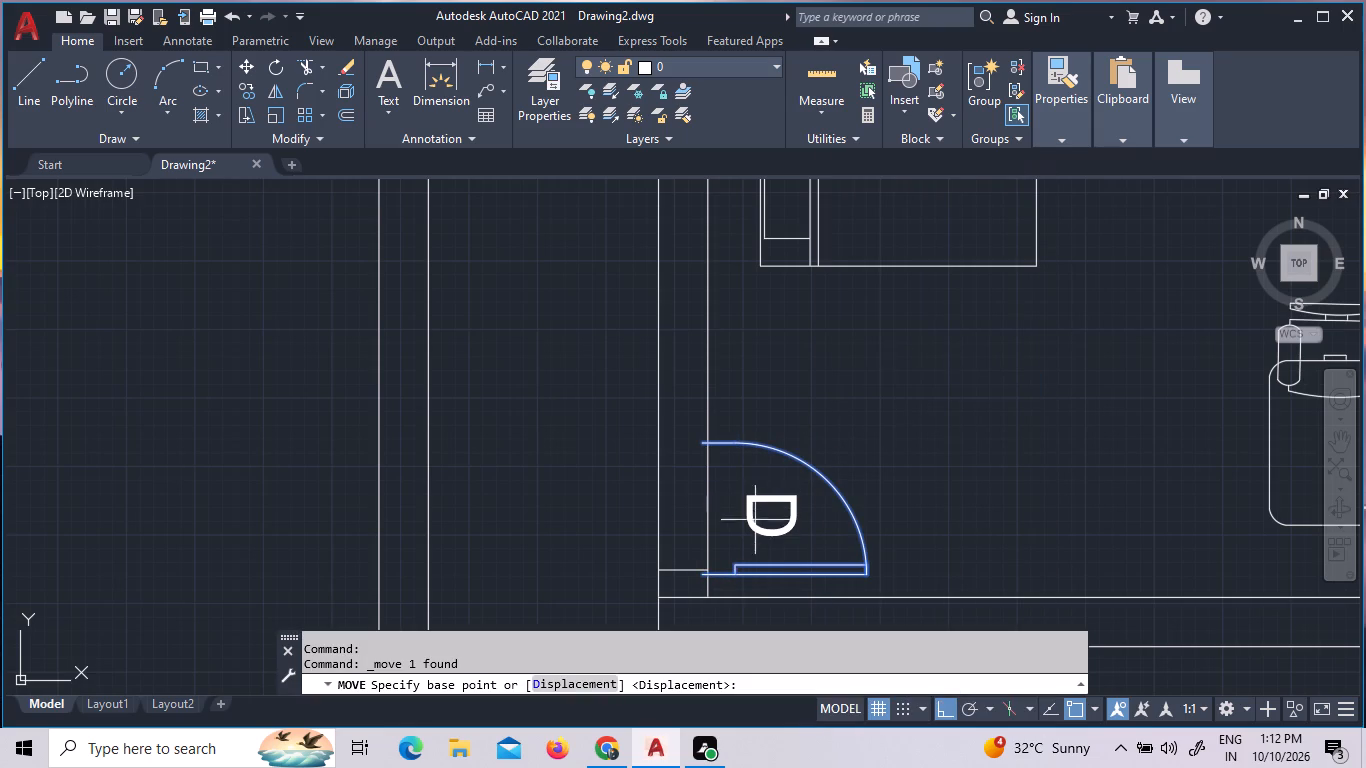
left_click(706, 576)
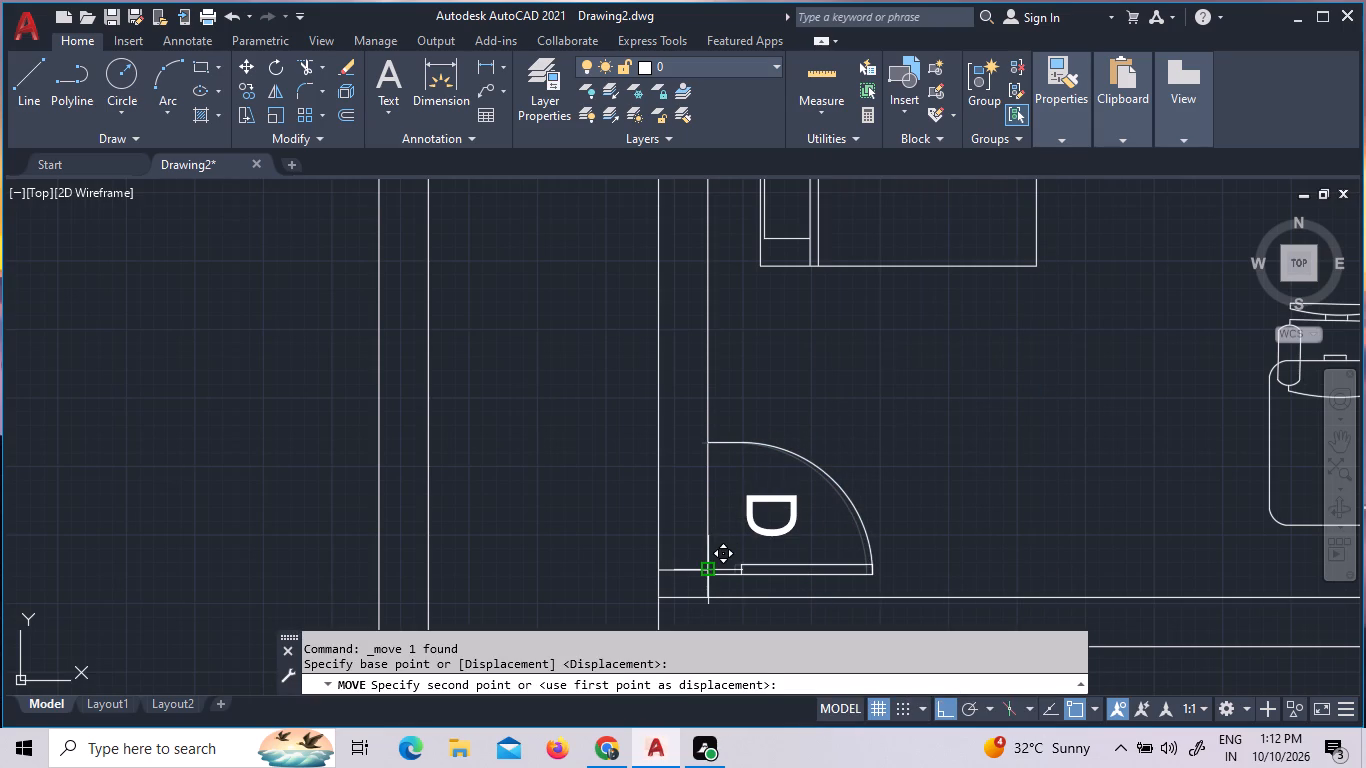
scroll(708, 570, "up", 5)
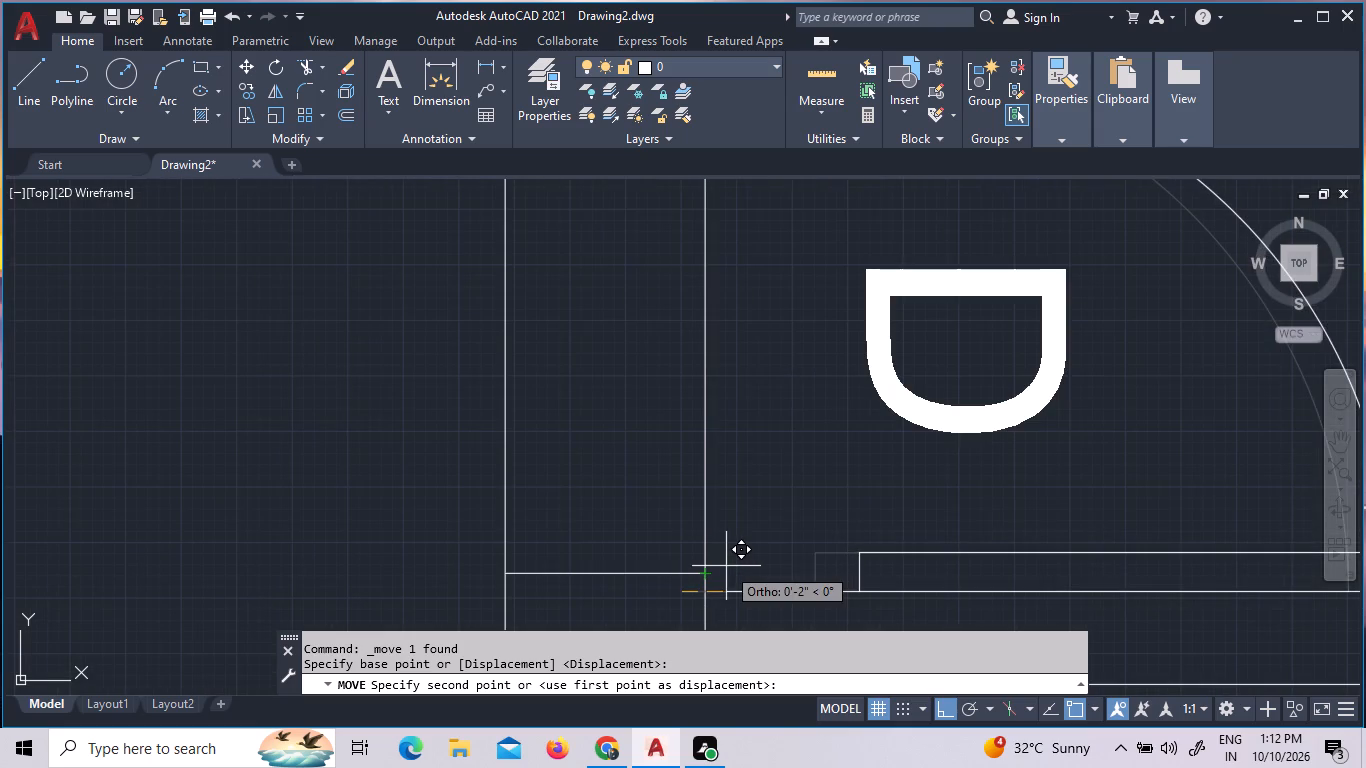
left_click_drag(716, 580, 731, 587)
Move the door alone so its lower frame end meets the short wall line's end on Consultation Room 5's west wall.
left_click(740, 608)
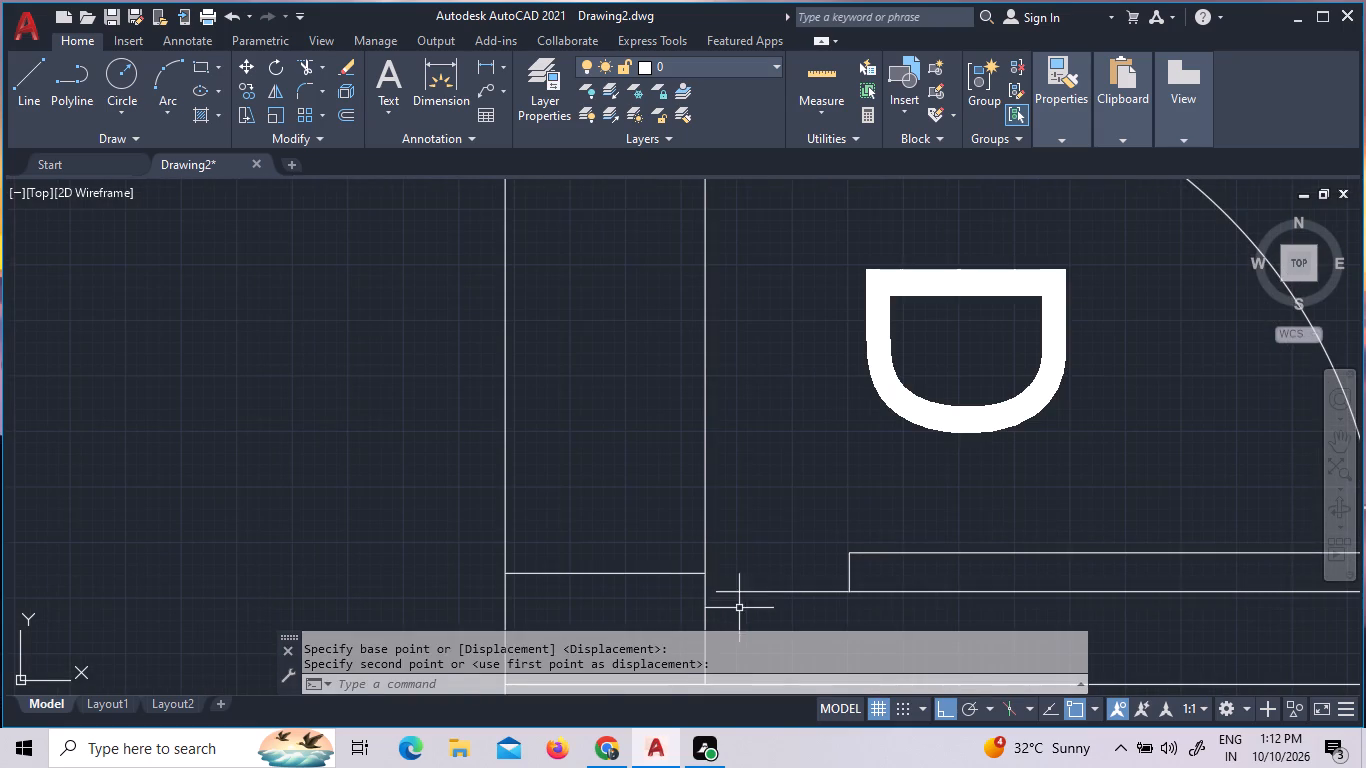
left_click(750, 549)
left_click(887, 613)
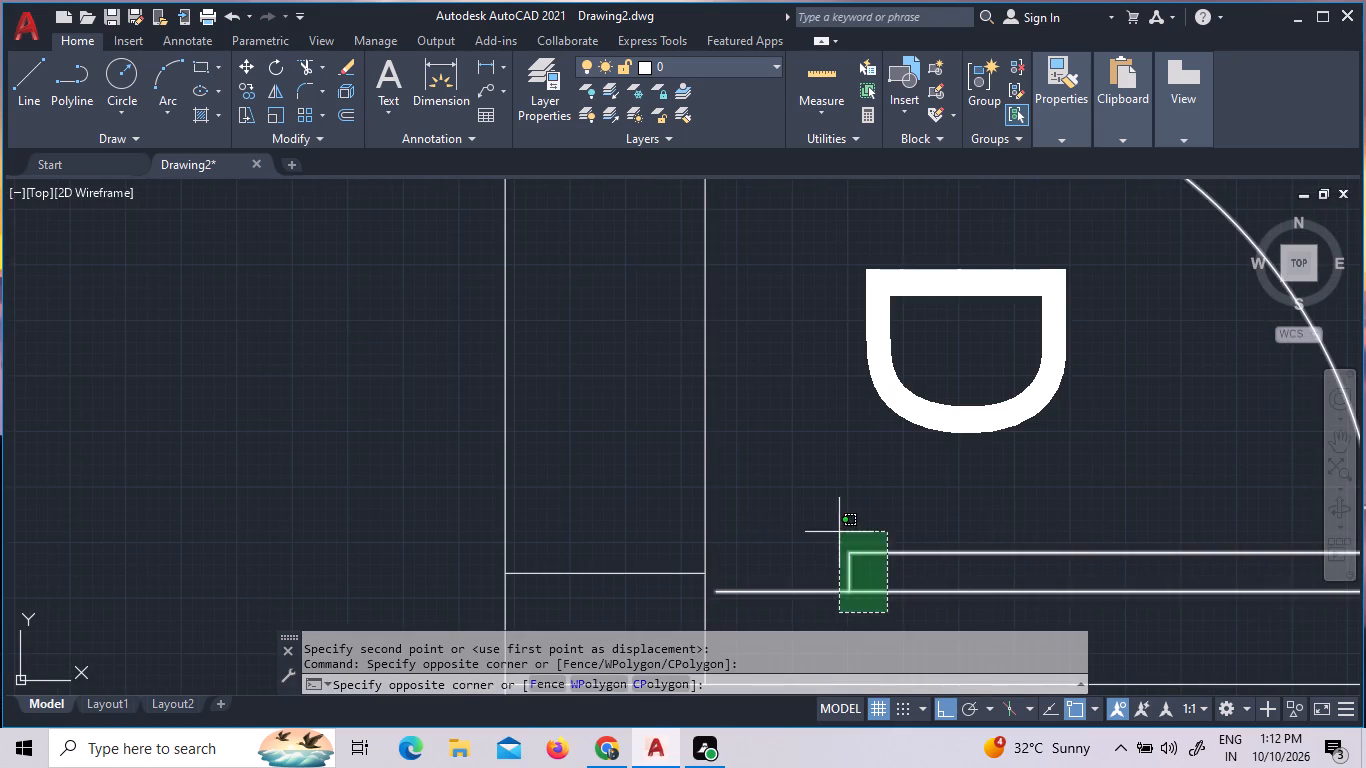
left_click(839, 532)
right_click(826, 528)
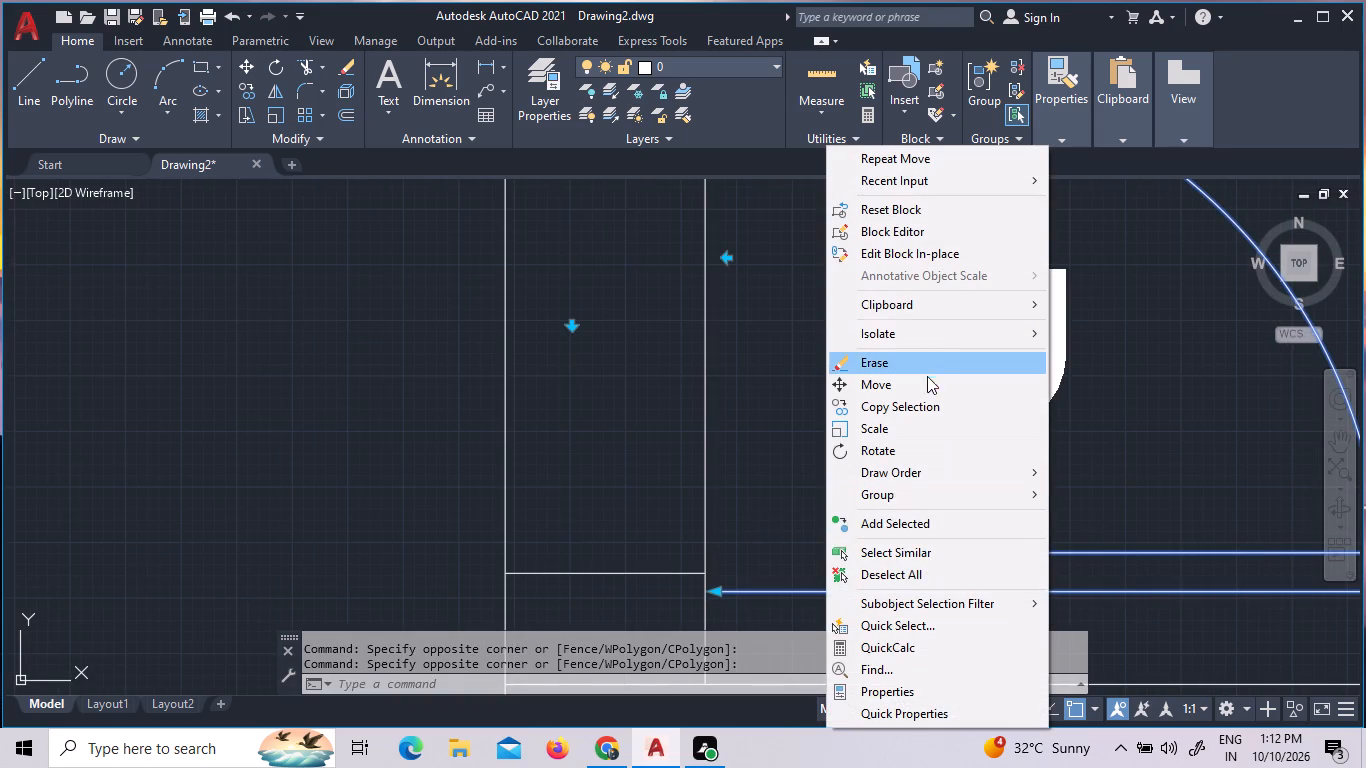
left_click(927, 376)
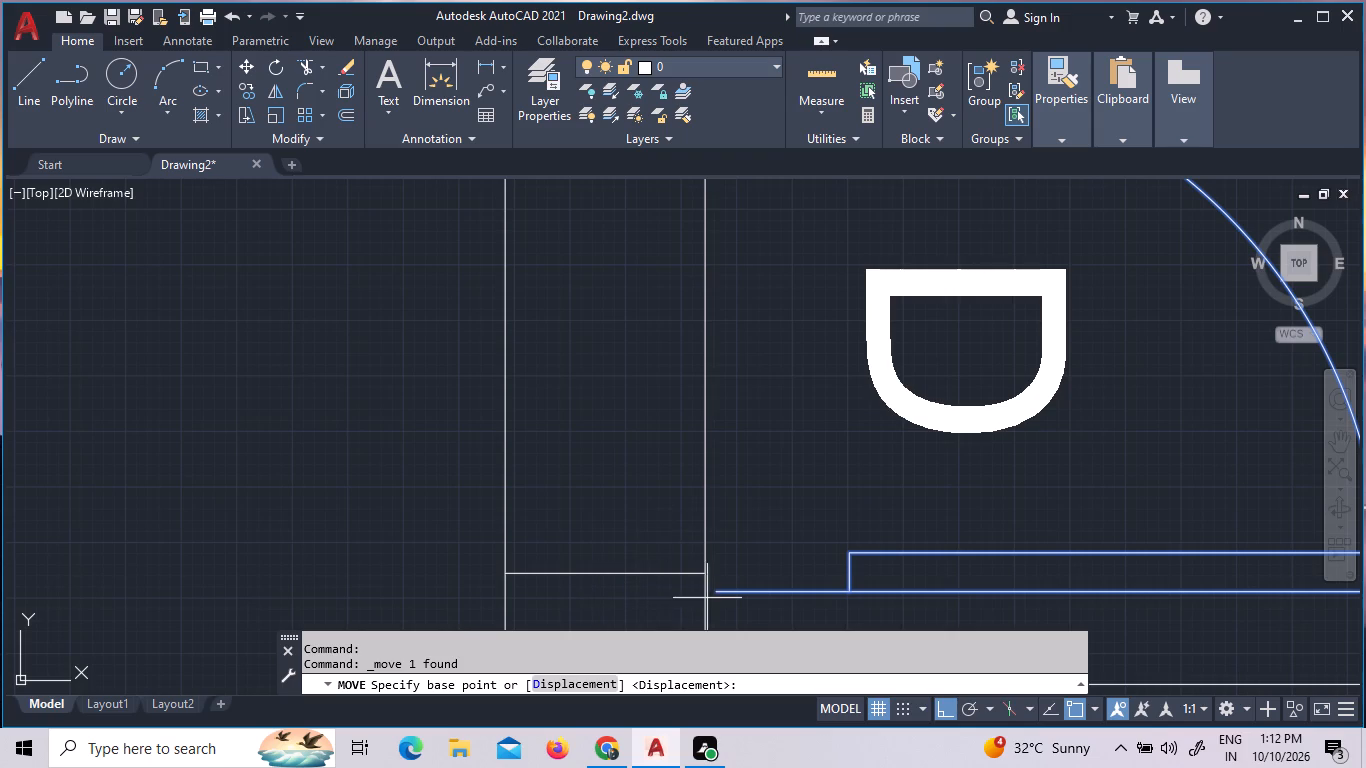
left_click(718, 593)
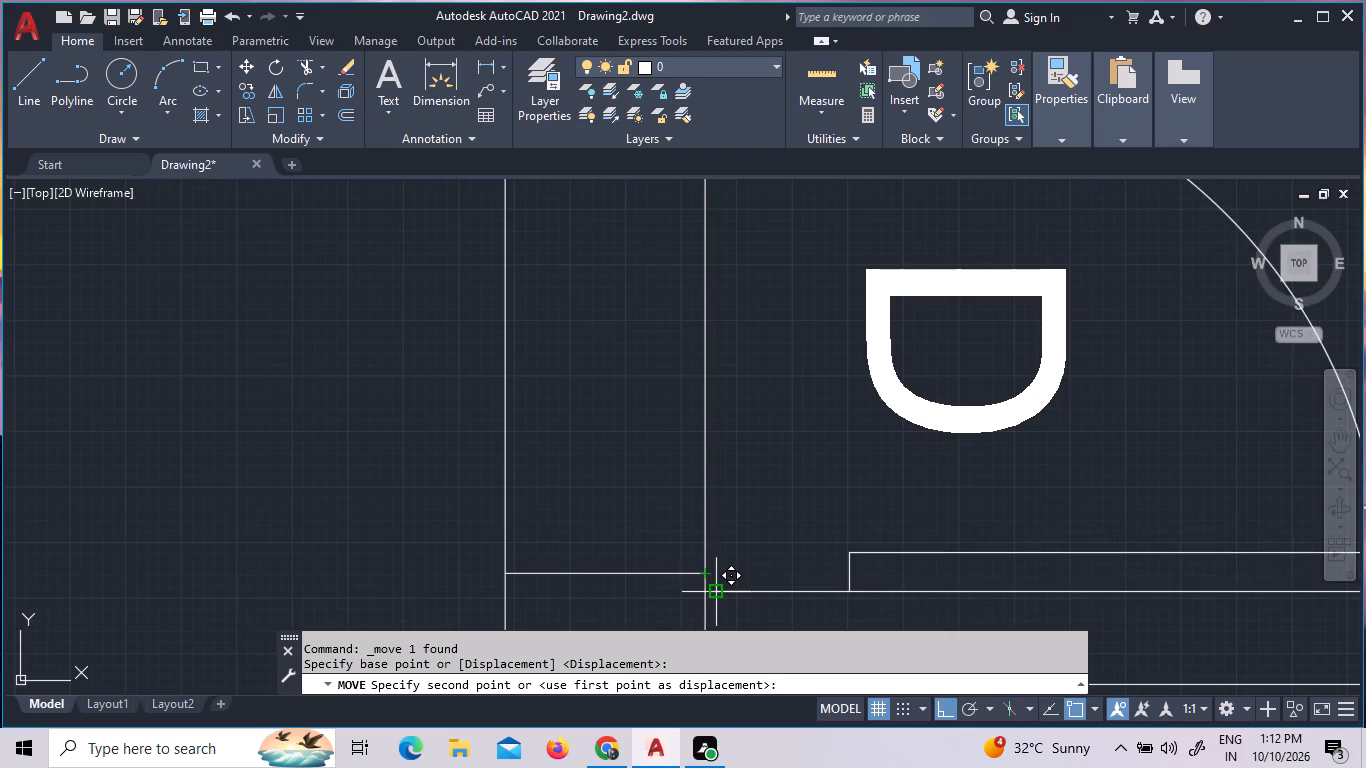
left_click(700, 576)
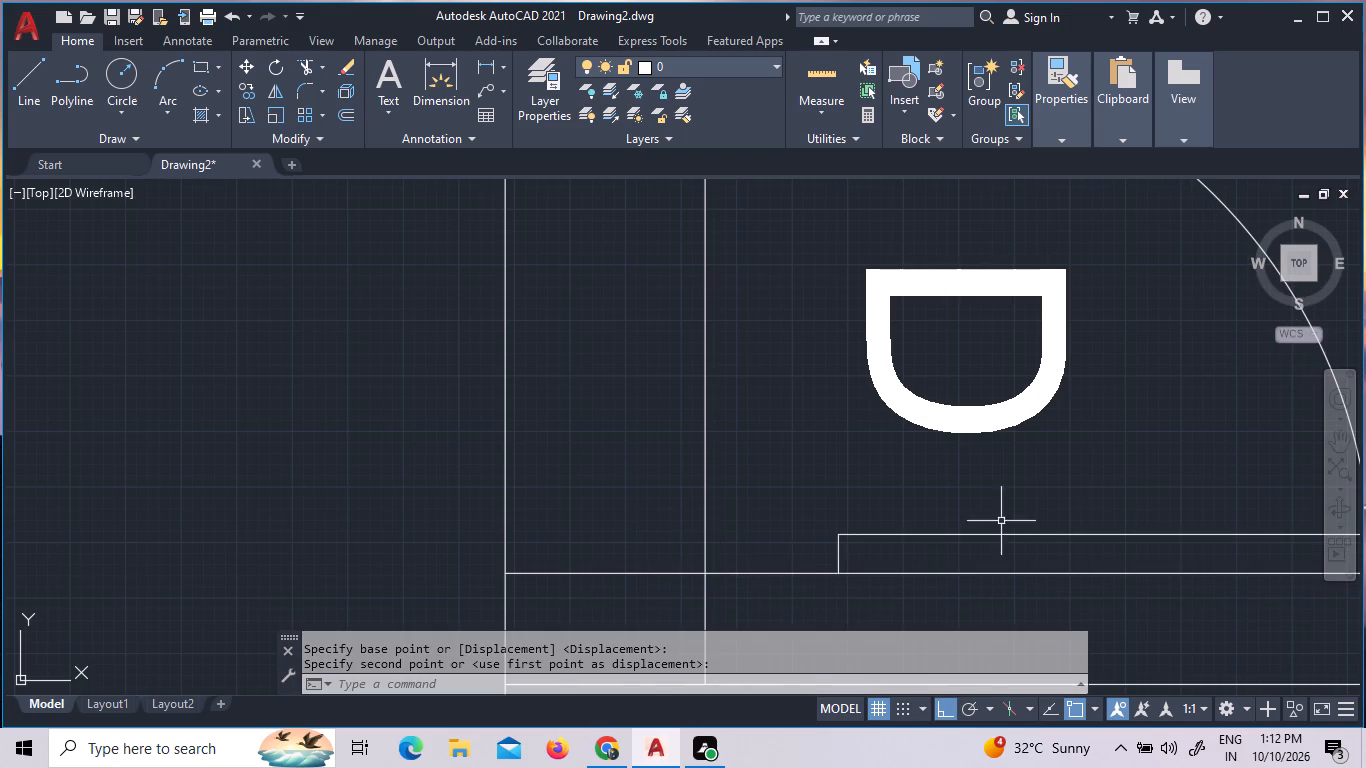
Draw a short line across Consultation Room 5's west wall, from the door's upper frame end to the outer wall line.
scroll(885, 496, "down", 4)
scroll(884, 416, "up", 4)
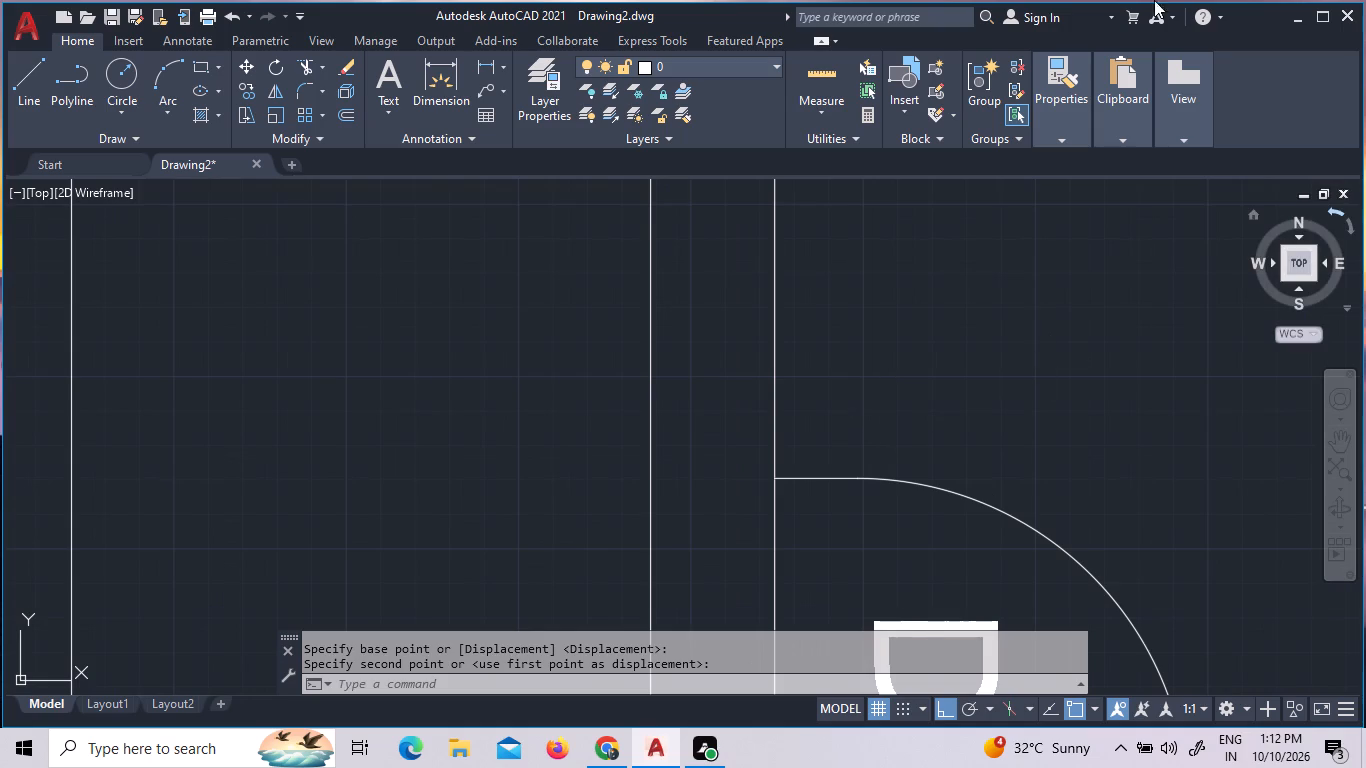
left_click(39, 96)
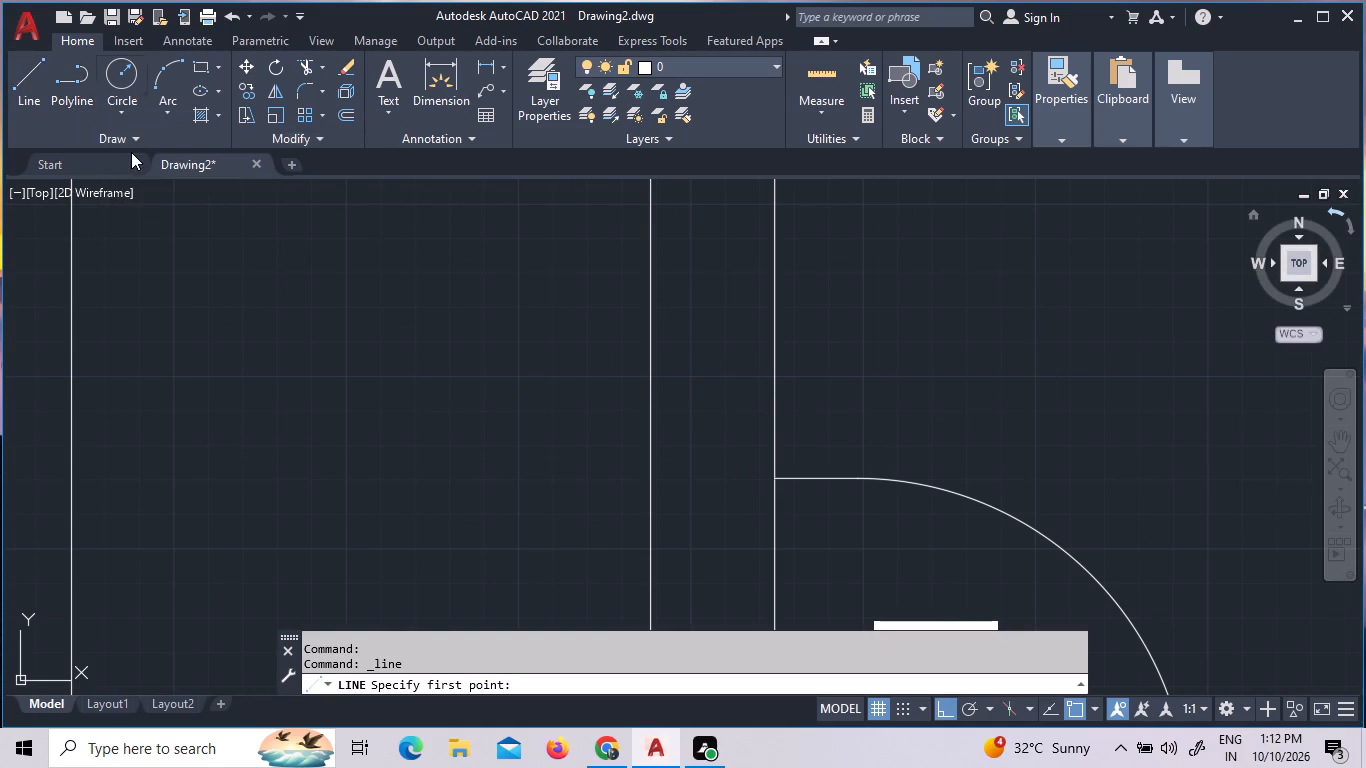
left_click(37, 111)
left_click(777, 484)
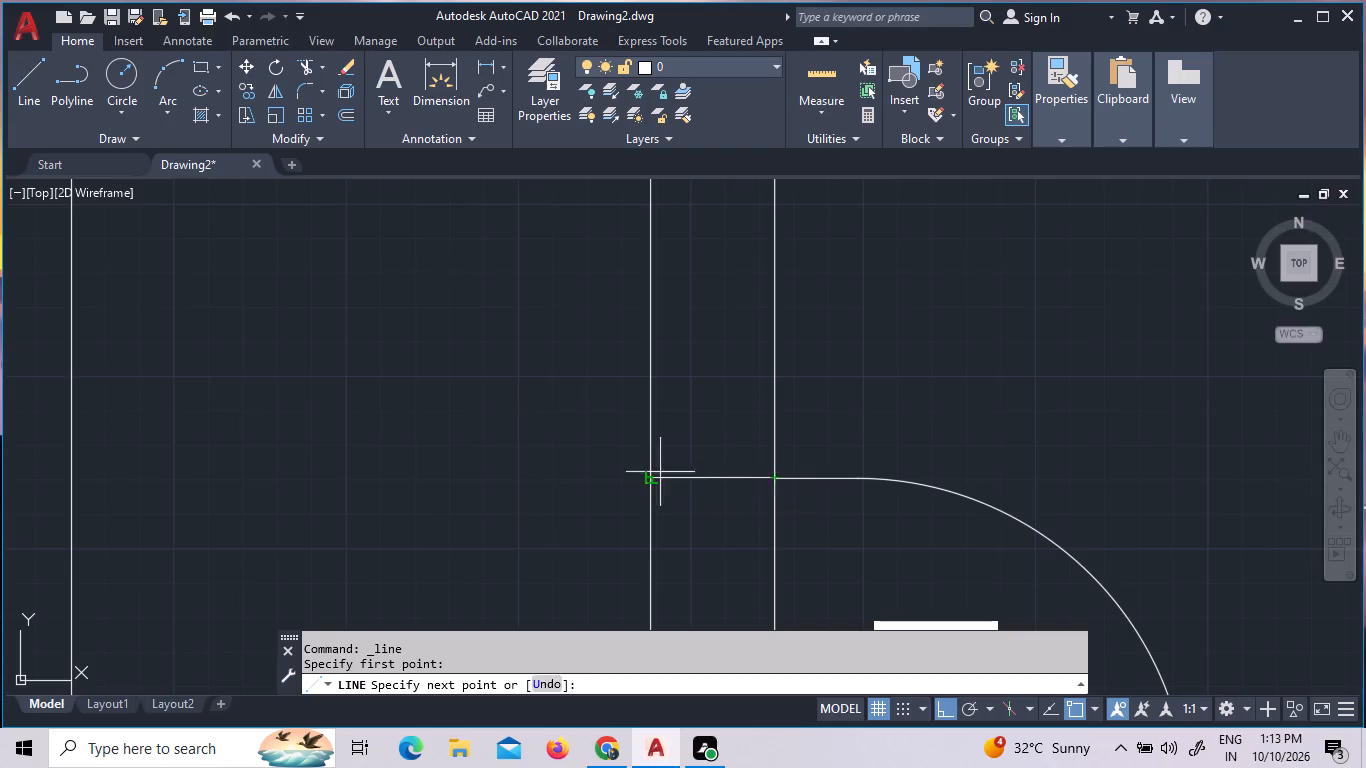
left_click(651, 480)
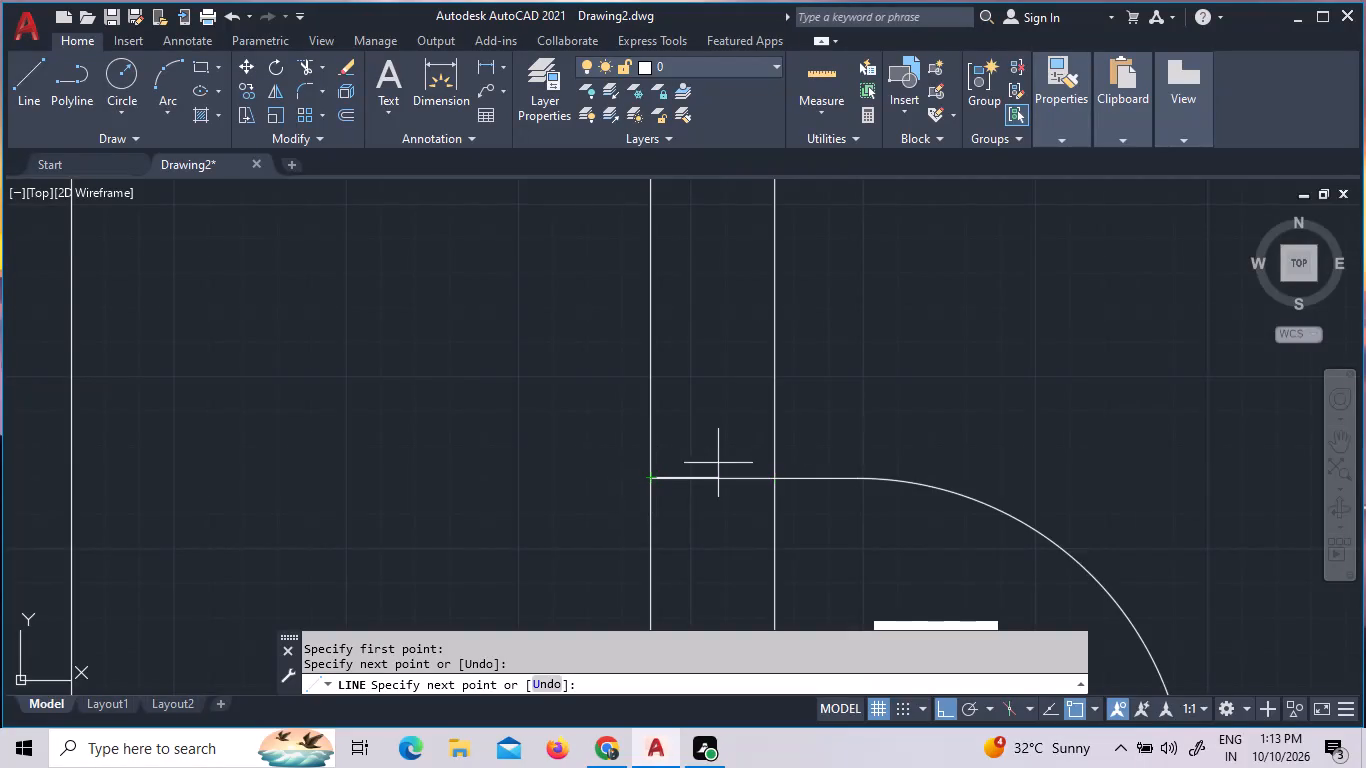
key("Escape")
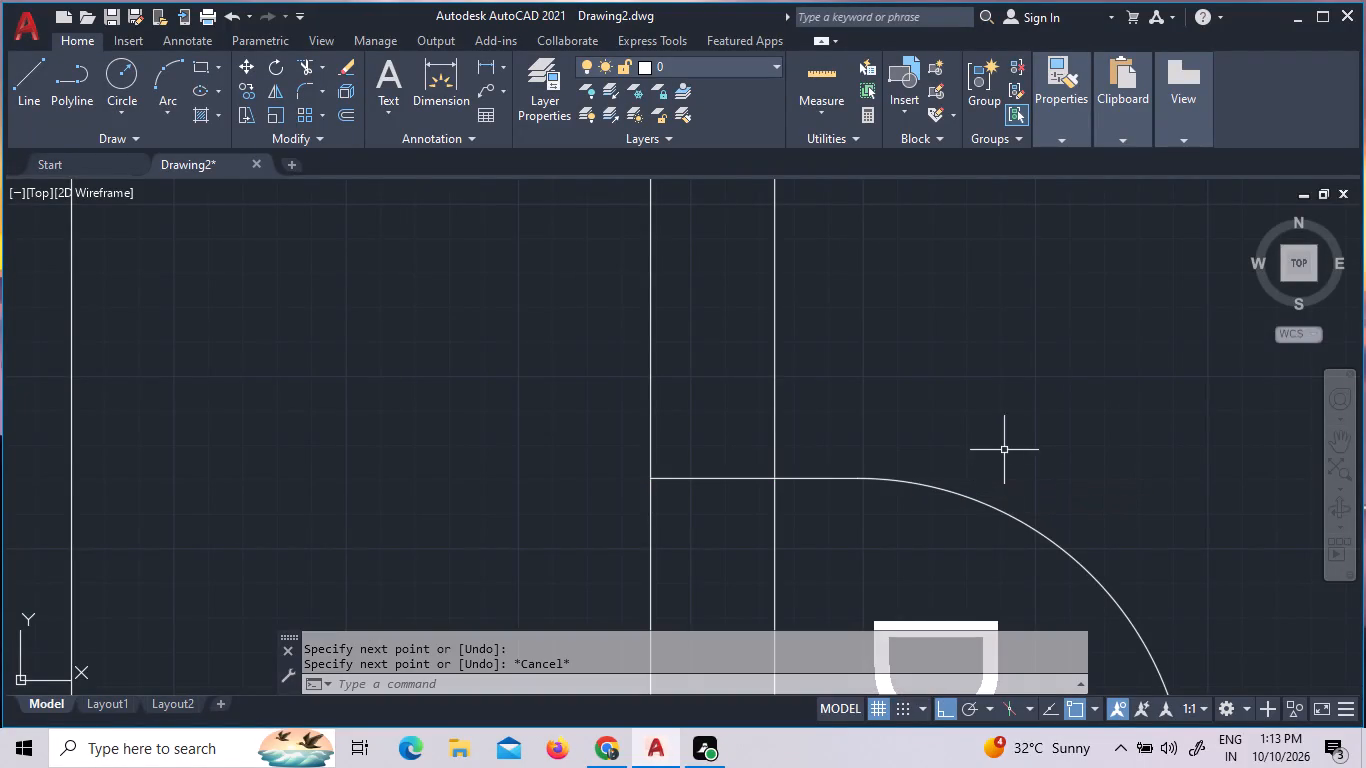
Trim both lines of Consultation Room 5's west wall between the two short cross lines to open the doorway.
scroll(1009, 422, "down", 5)
scroll(1003, 431, "up", 4)
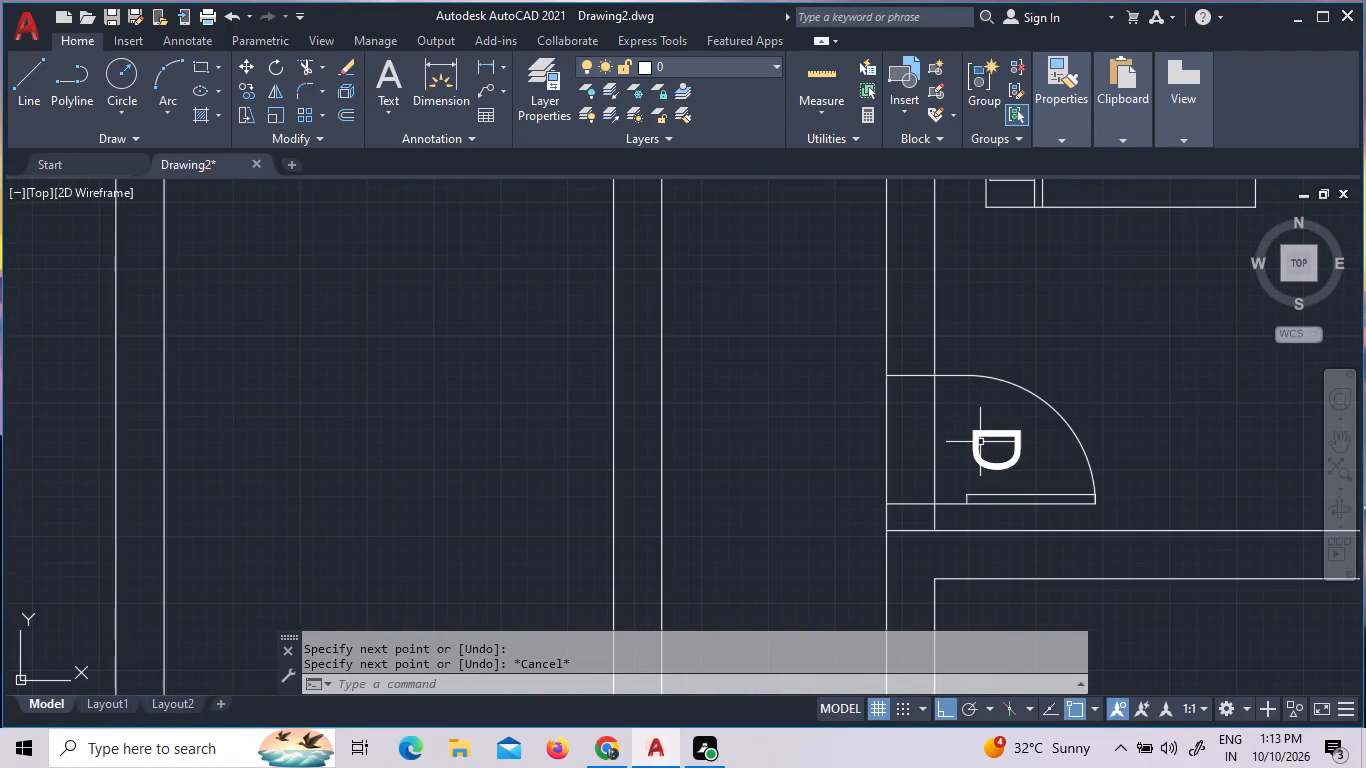
type("tr")
key("space")
key("space")
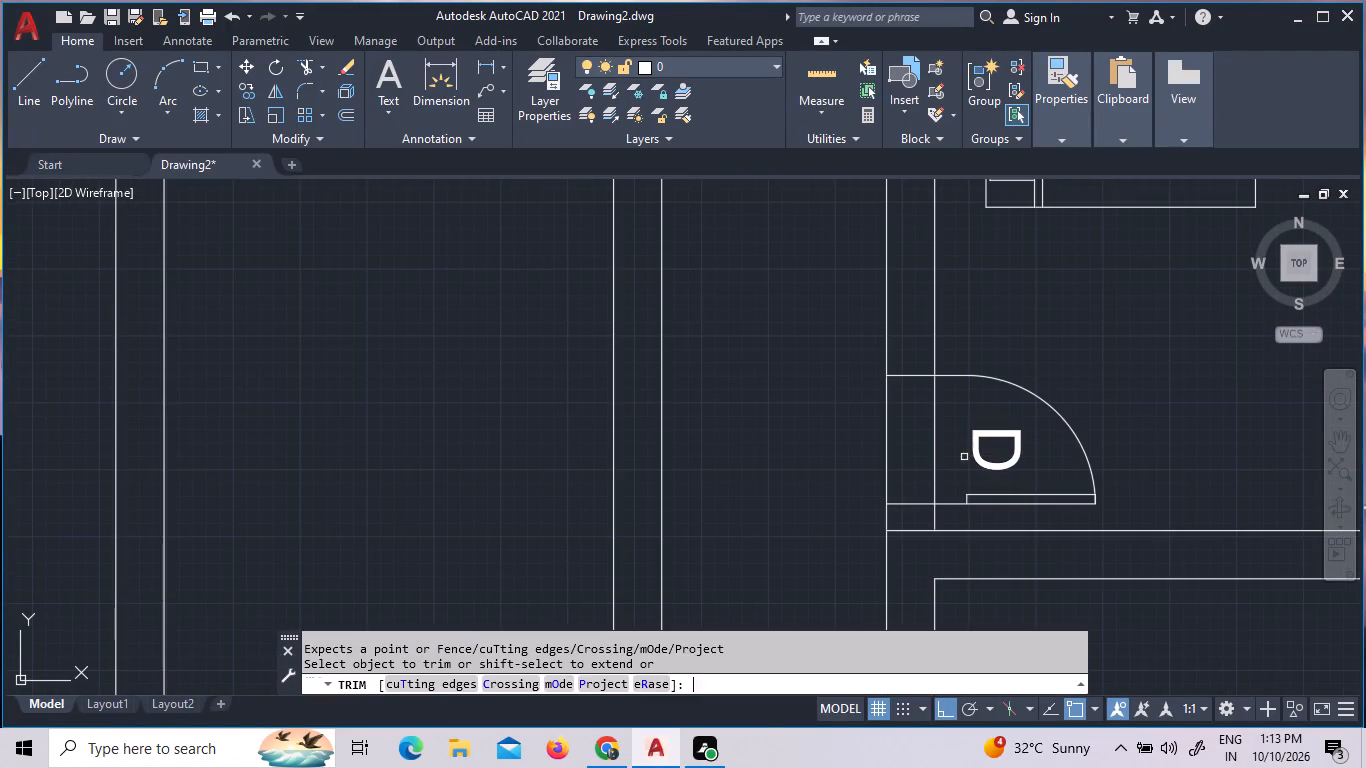
left_click(951, 466)
left_click(809, 449)
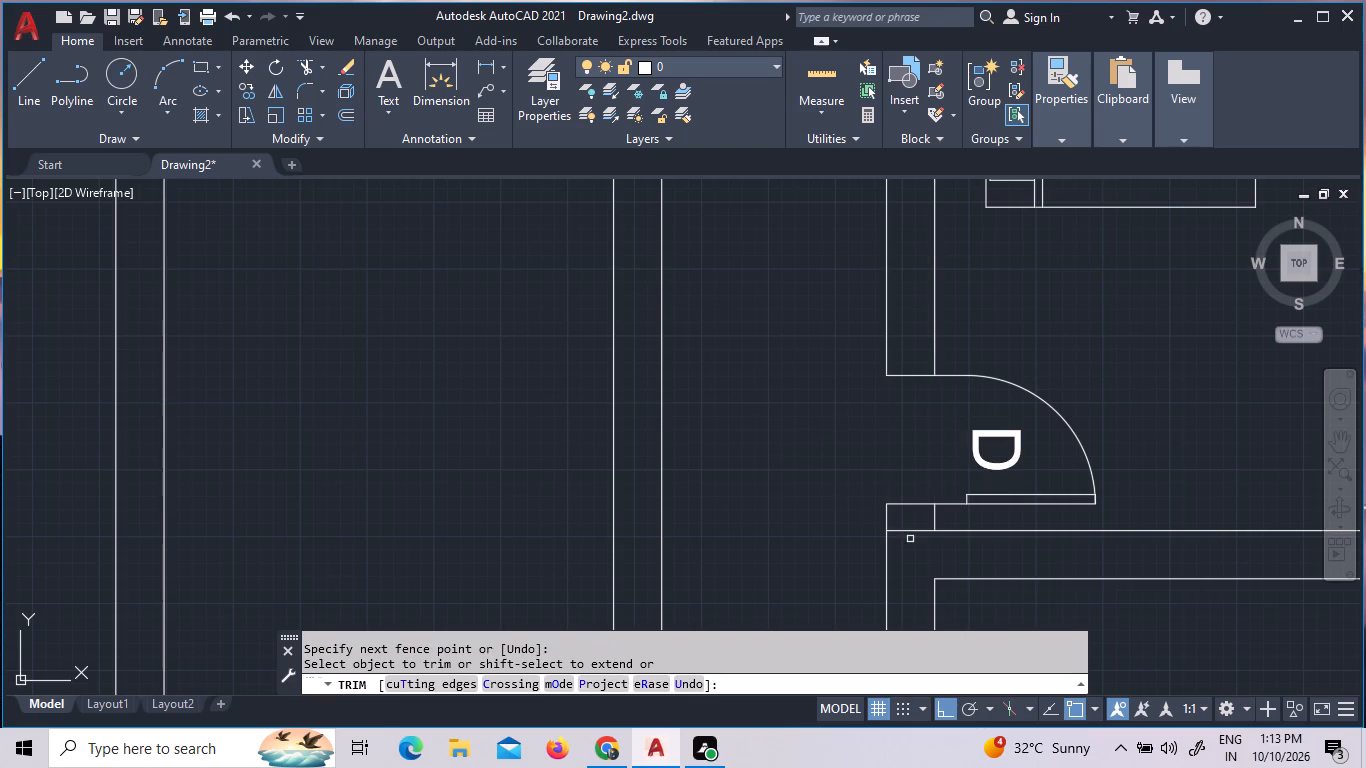
Trim the segment crossing the west wall at its junction with Consultation Room 5's south wall, and finish trimming.
left_click(910, 529)
scroll(956, 453, "down", 3)
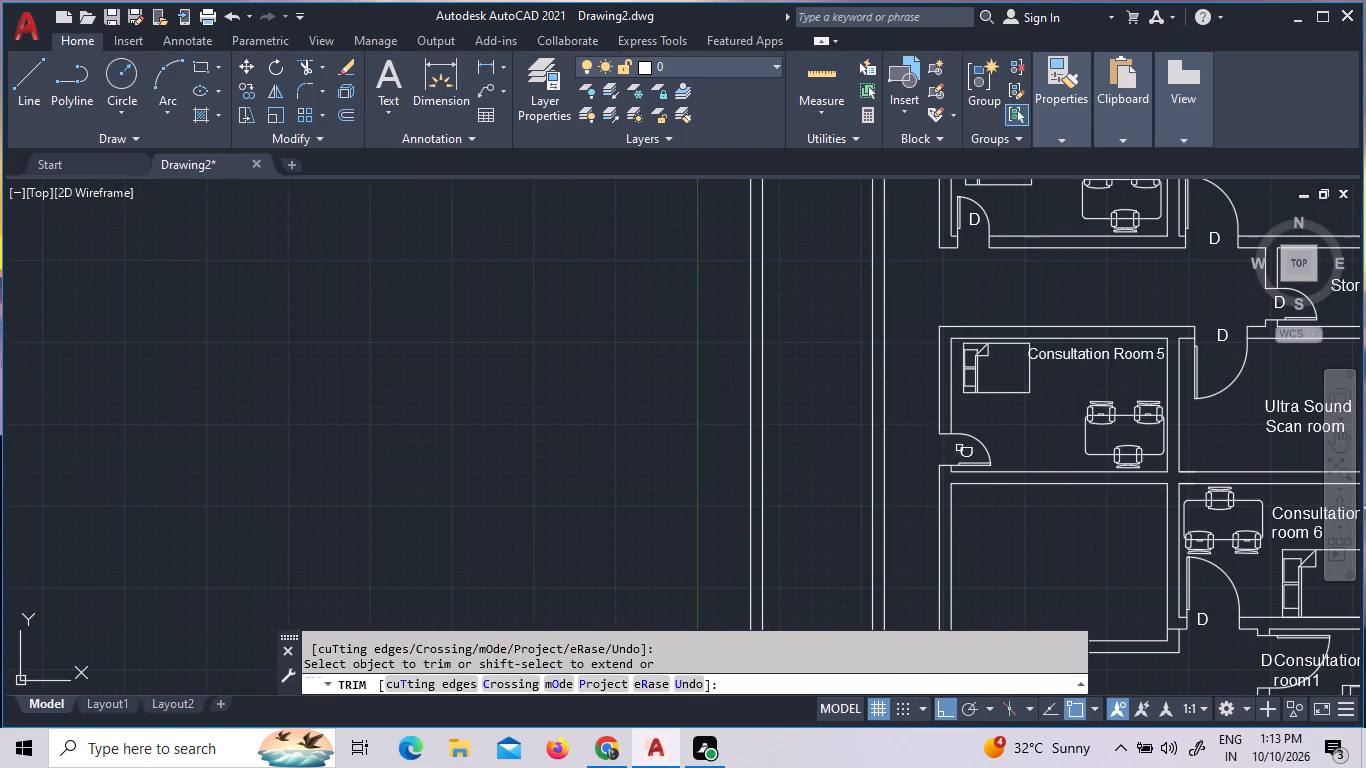
middle_click_drag(1041, 450, 1005, 415)
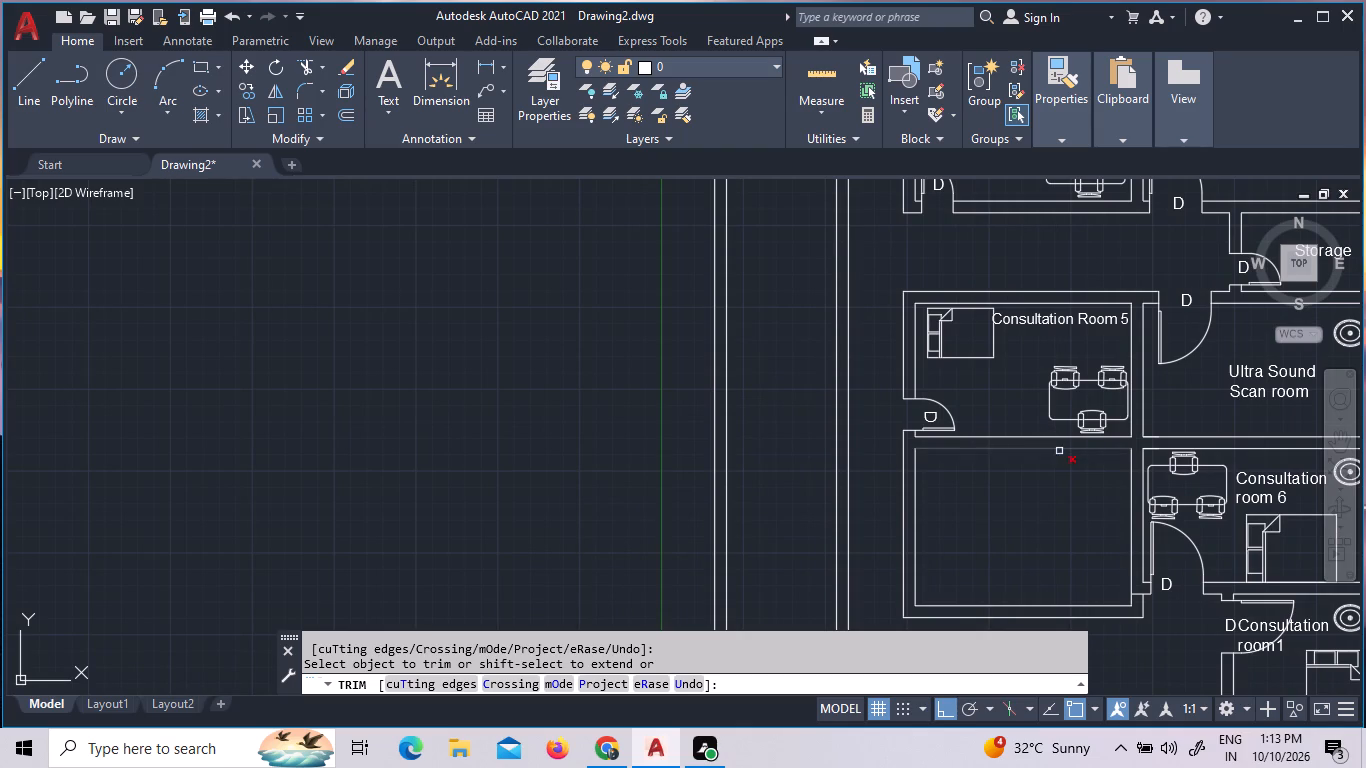
middle_click_drag(1105, 558, 1011, 403)
scroll(1105, 558, "down", 1)
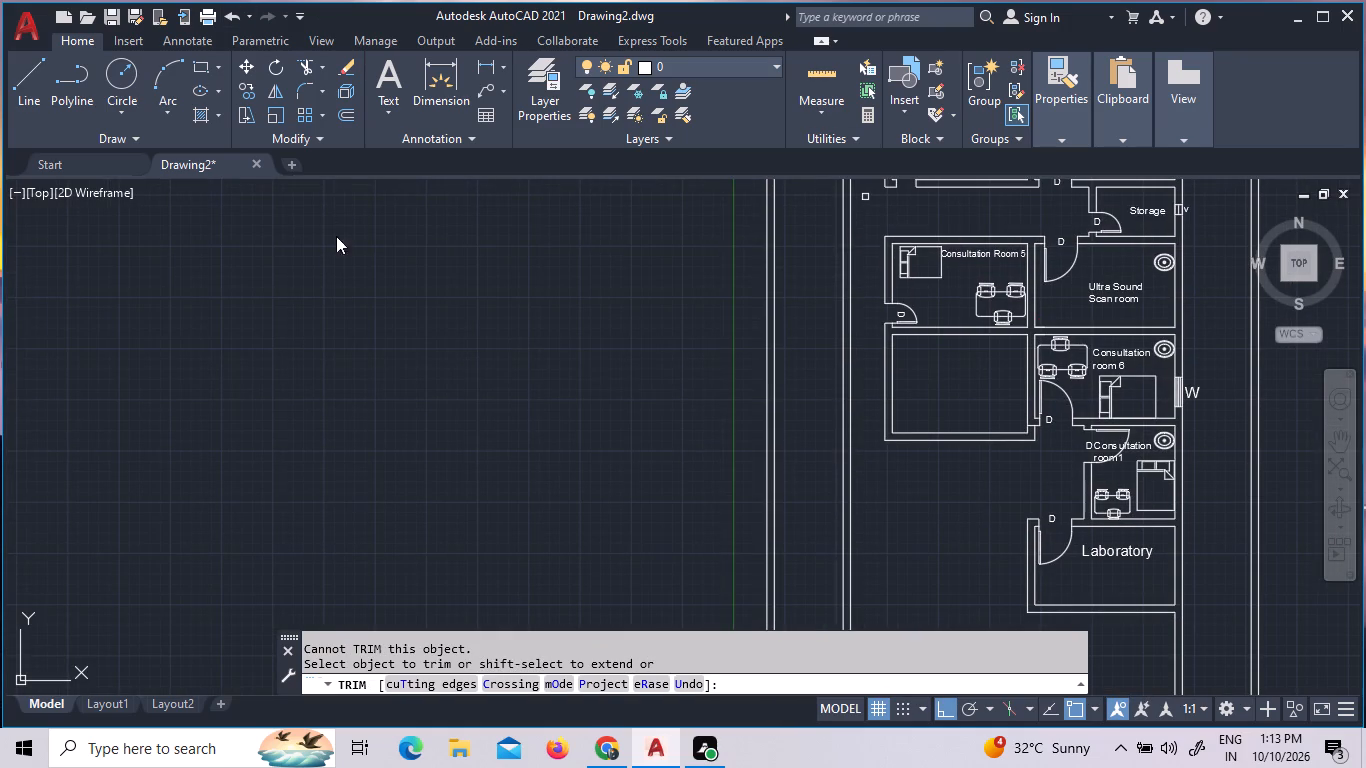
left_click(341, 270)
left_click(488, 367)
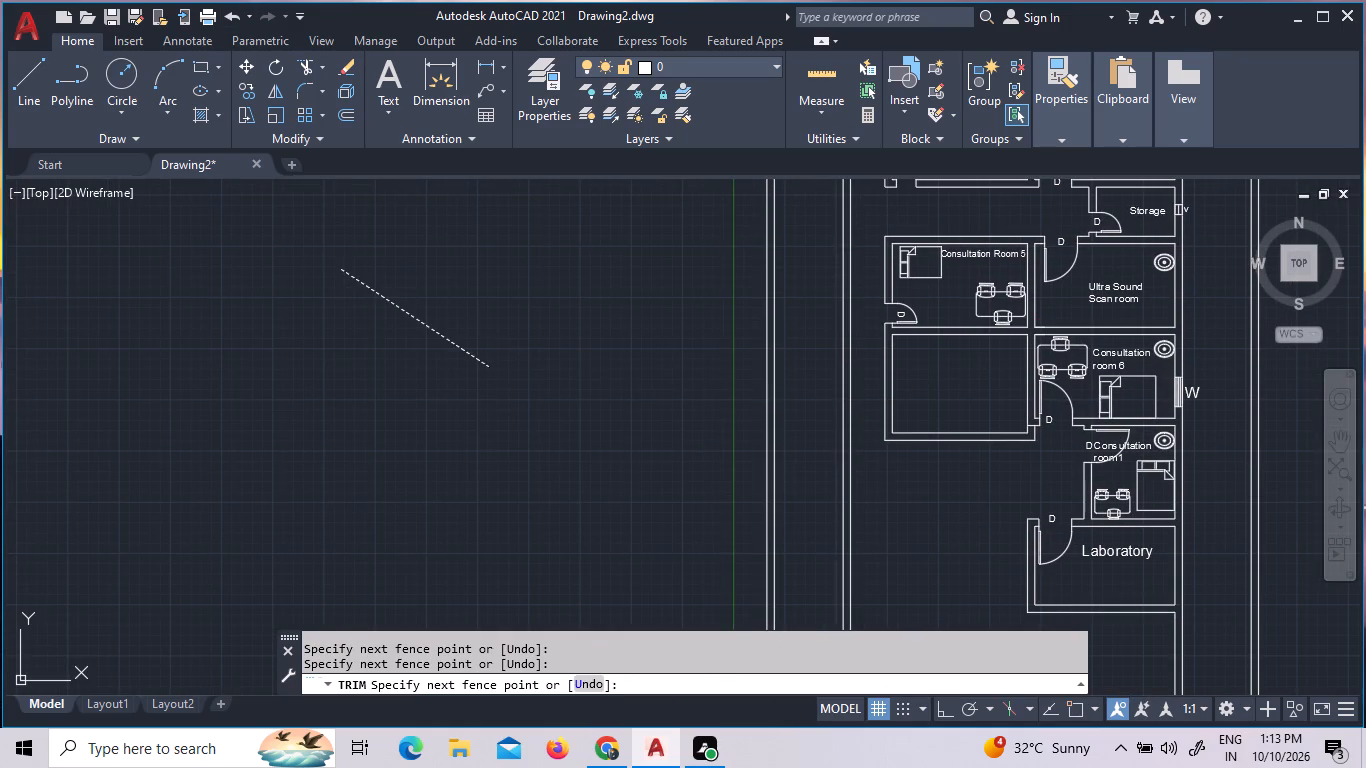
right_click(500, 373)
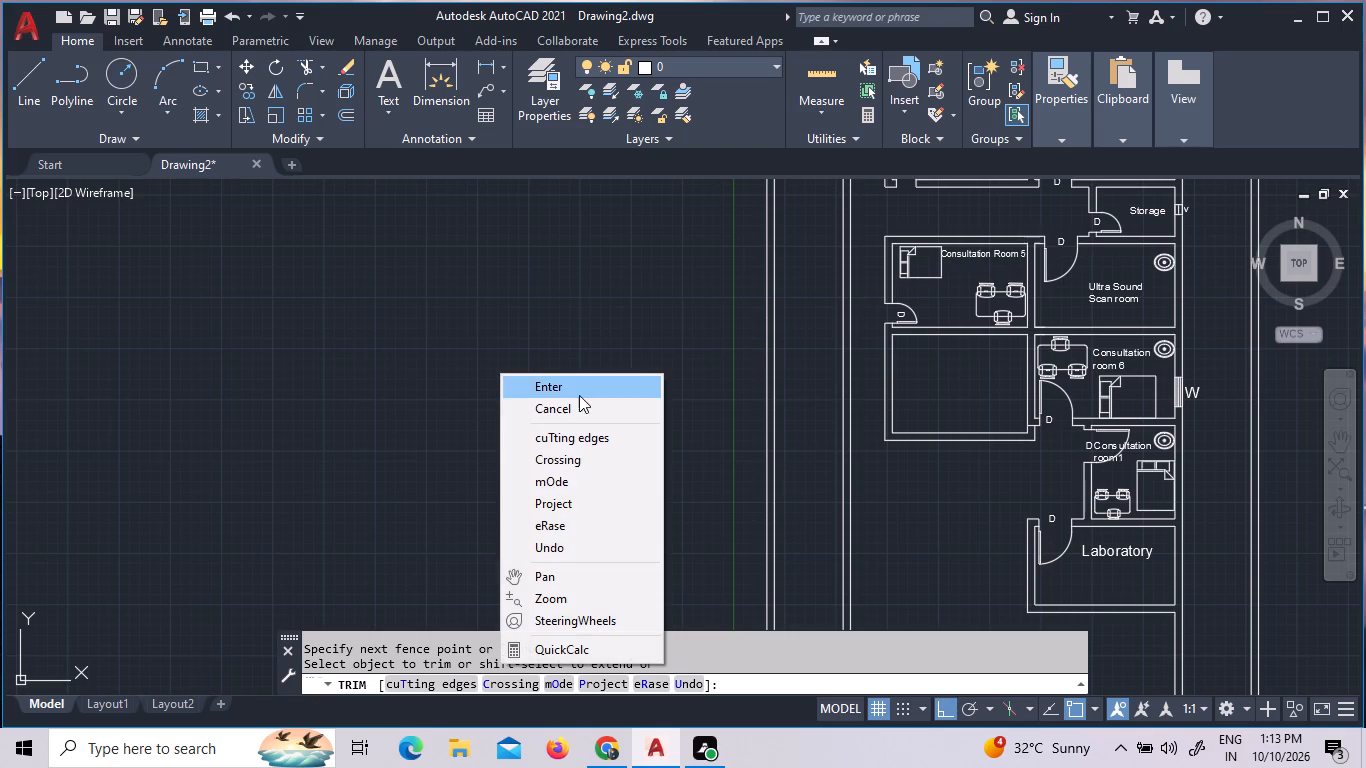
left_click(579, 395)
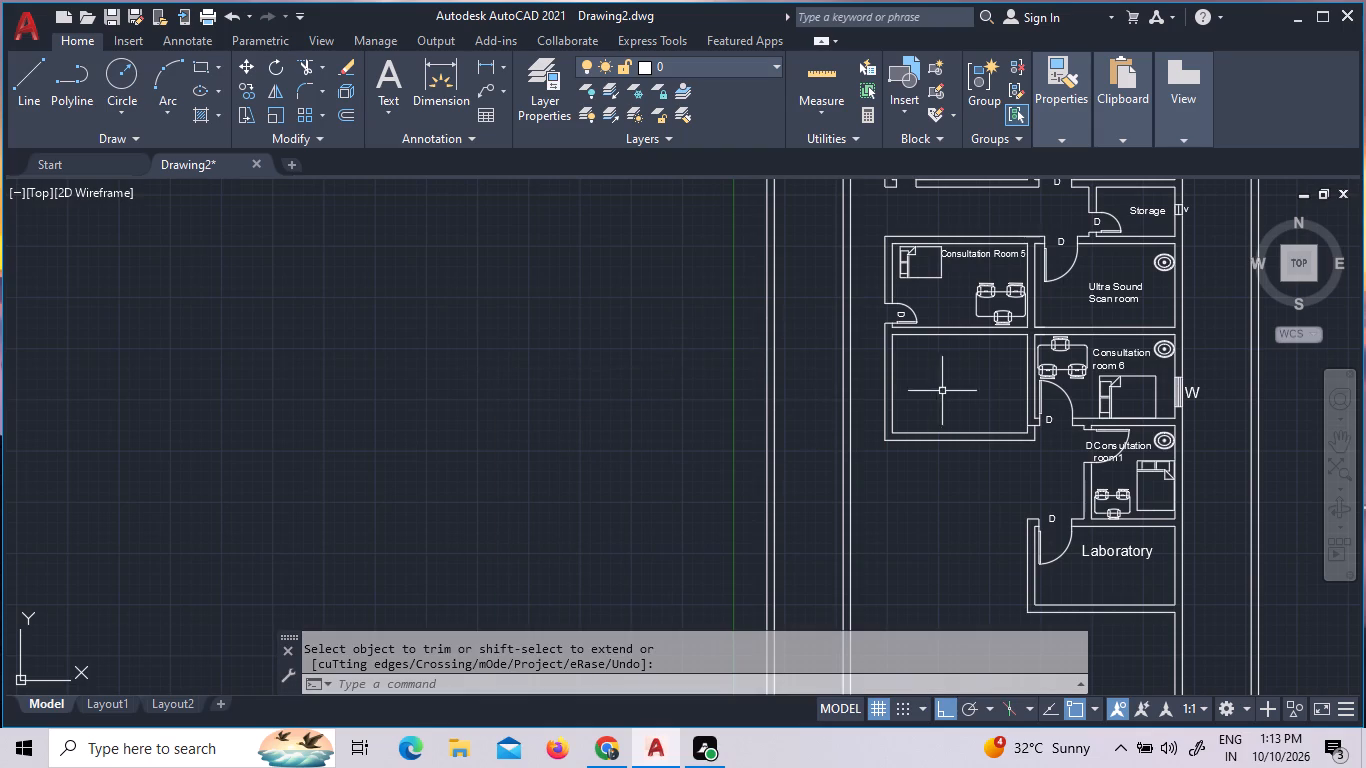
Draw a short line across the west wall of the empty room below Consultation Room 5, from its inner southwest corner.
scroll(996, 402, "up", 3)
middle_click_drag(969, 420, 953, 608)
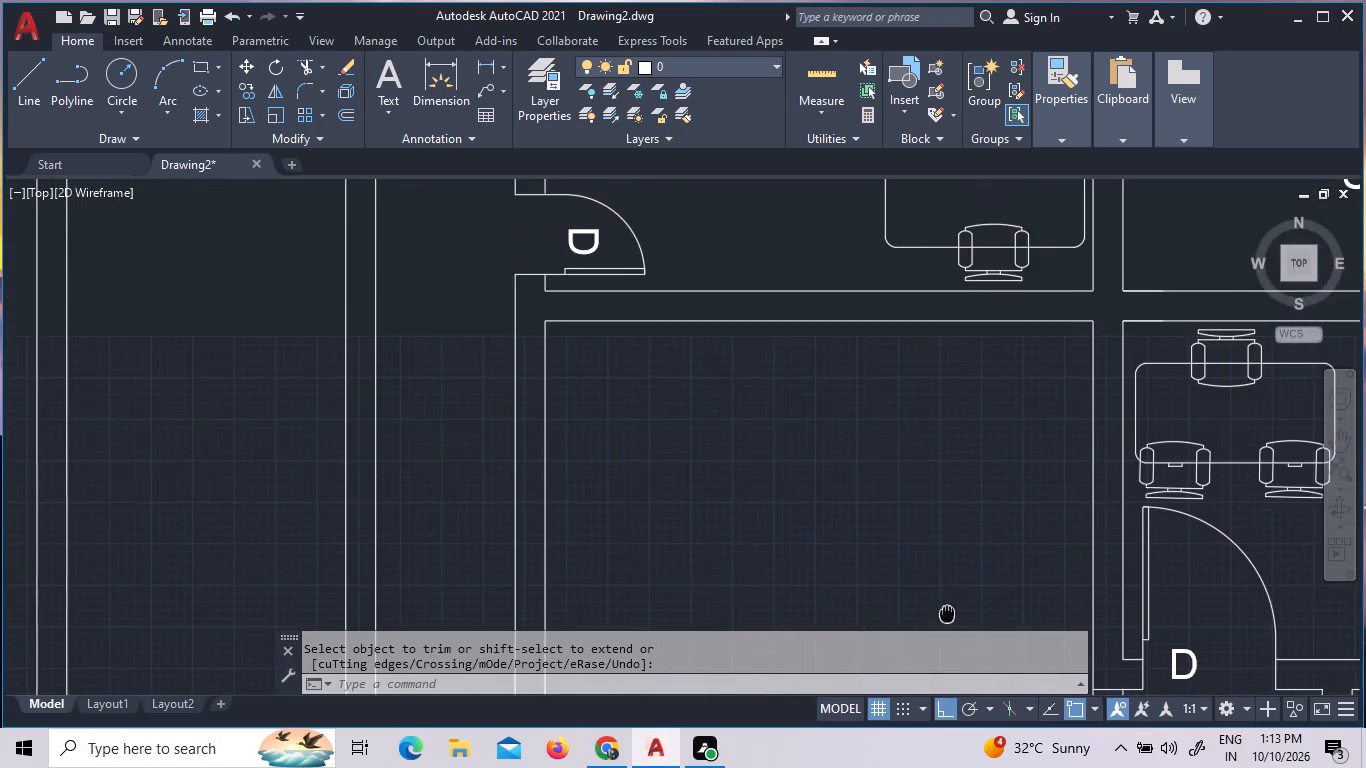
middle_click_drag(953, 608, 1001, 519)
middle_click_drag(1001, 518, 1001, 608)
scroll(835, 256, "down", 2)
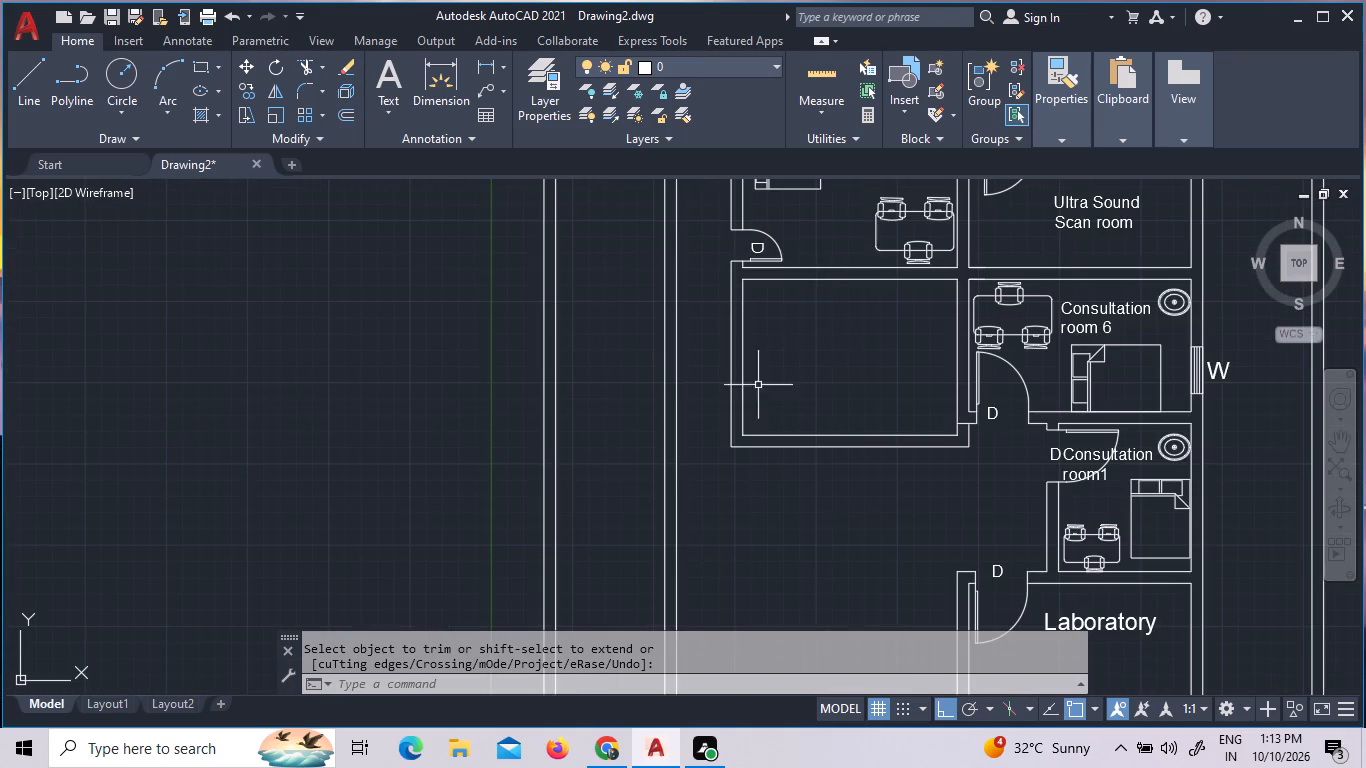
left_click(12, 76)
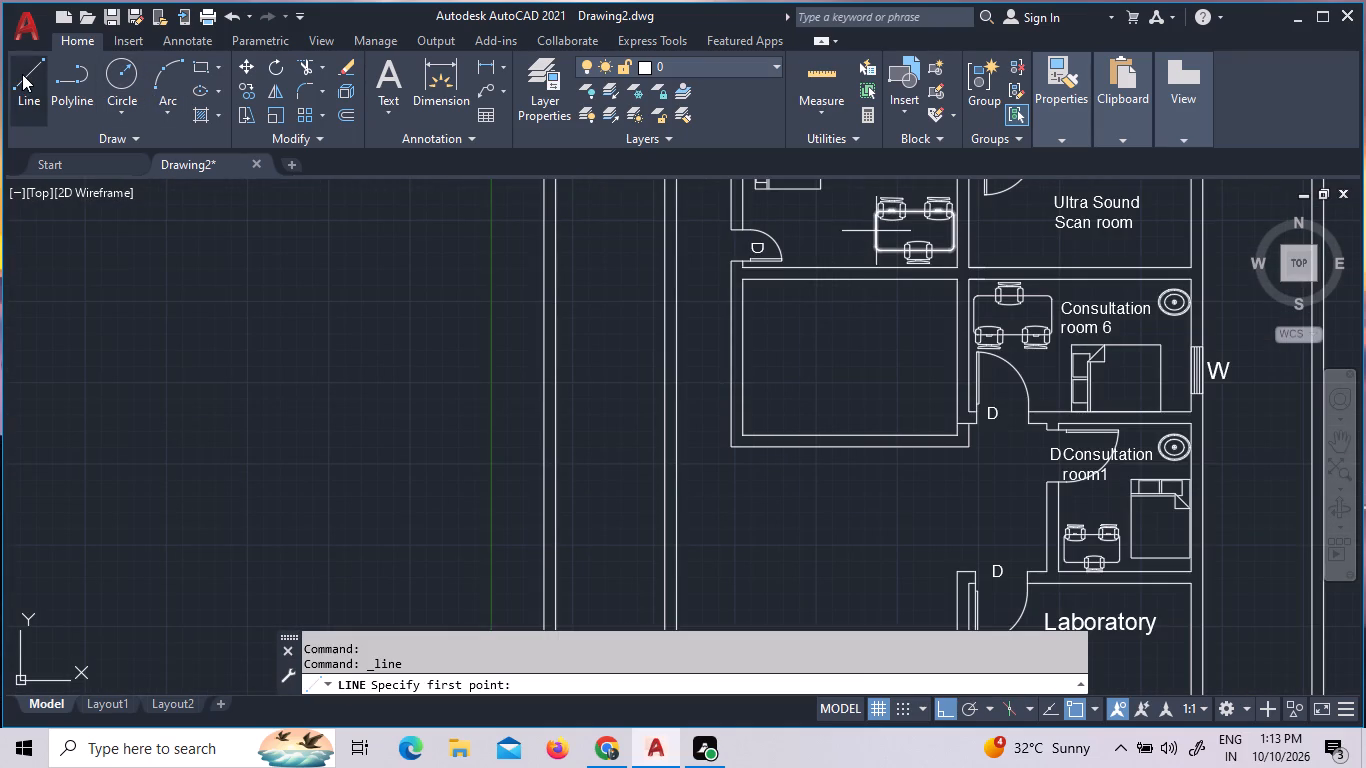
left_click(23, 73)
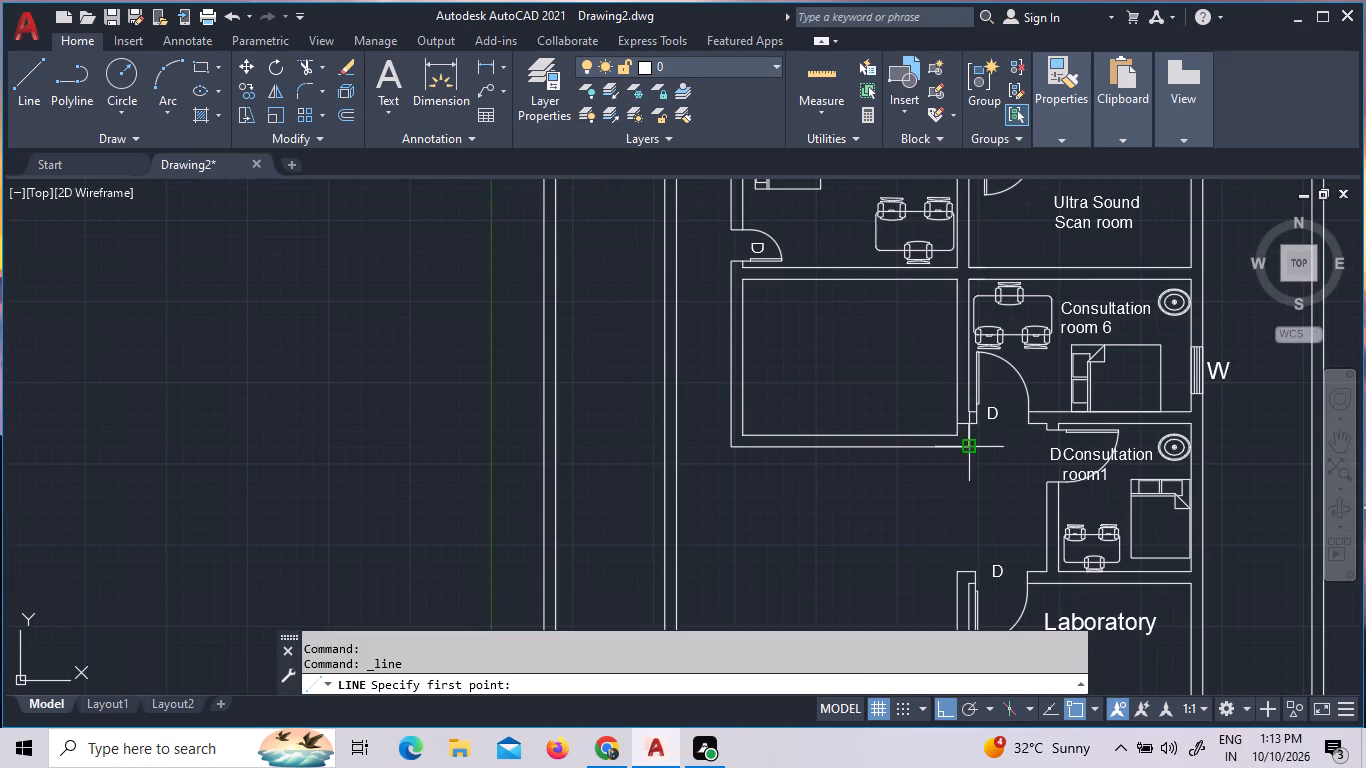
left_click(746, 430)
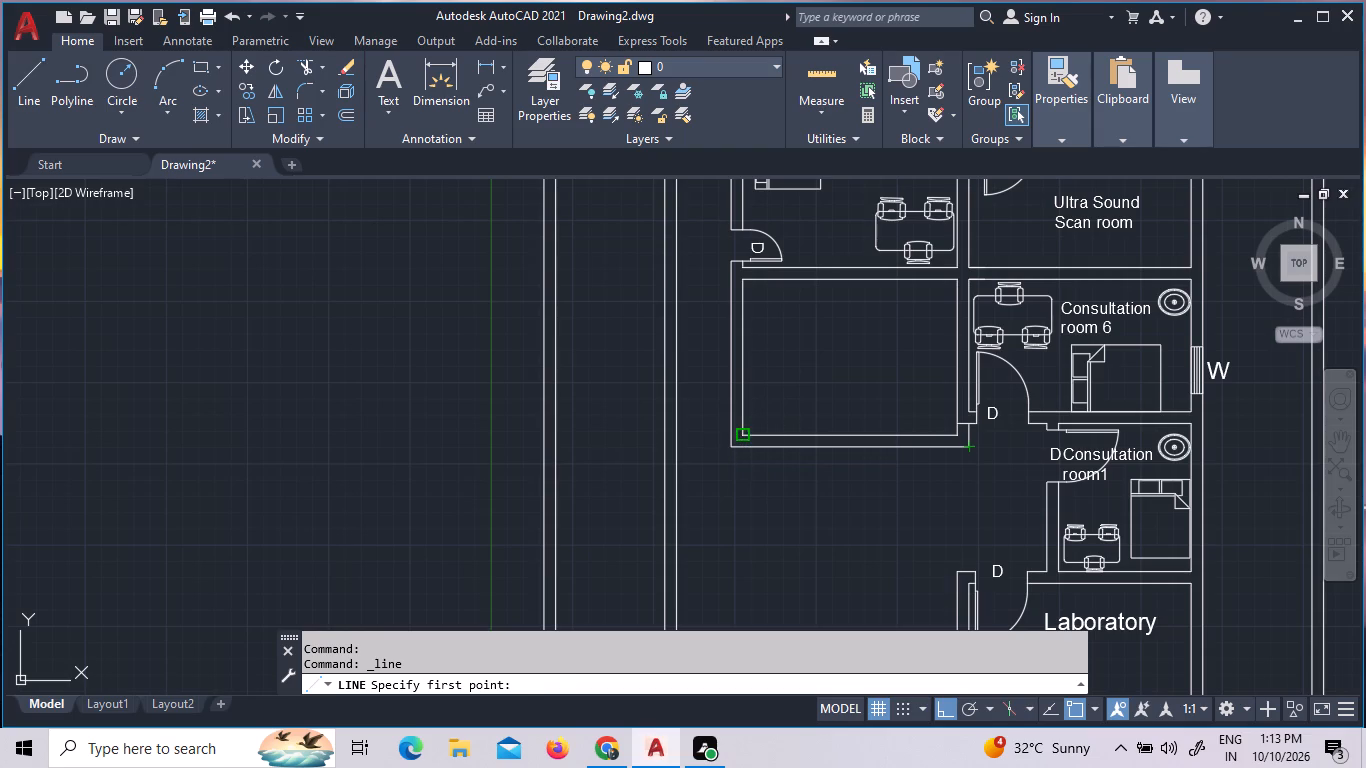
left_click(727, 432)
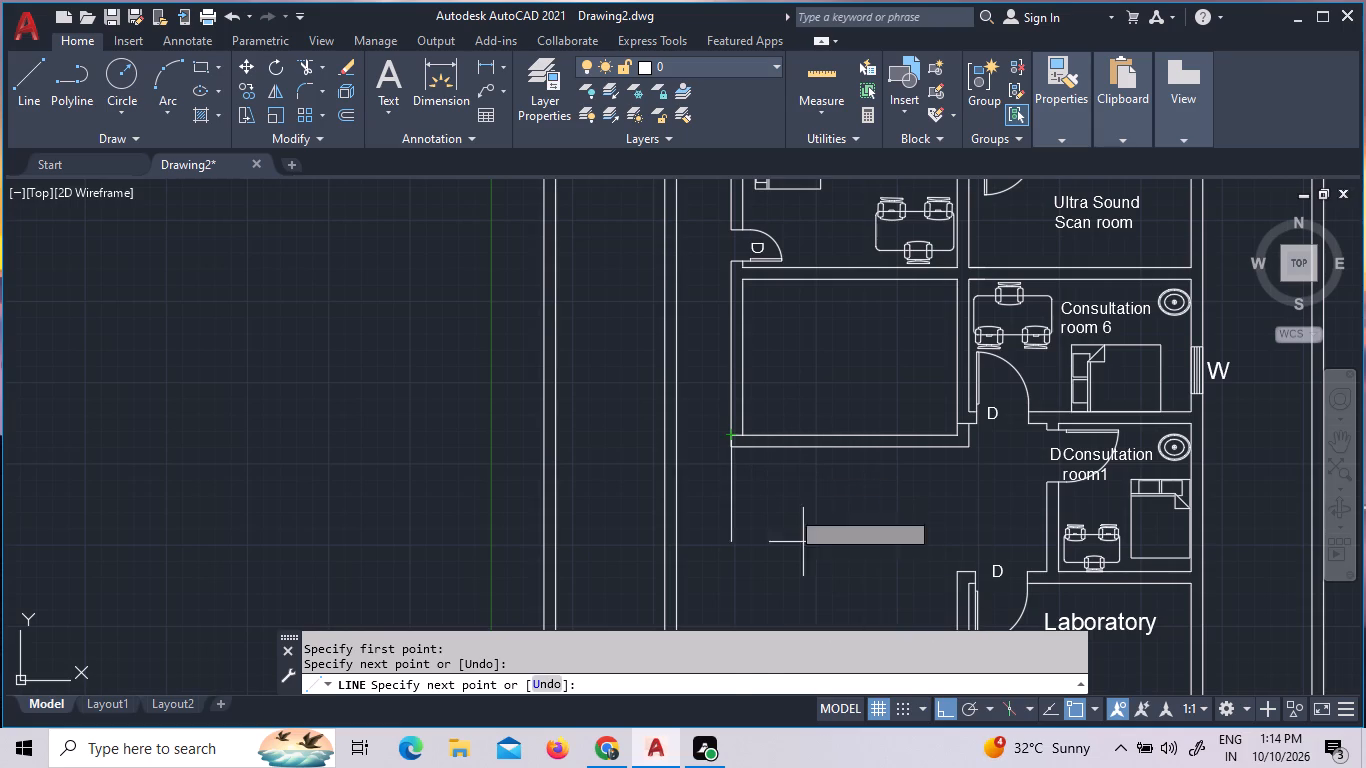
key("Escape")
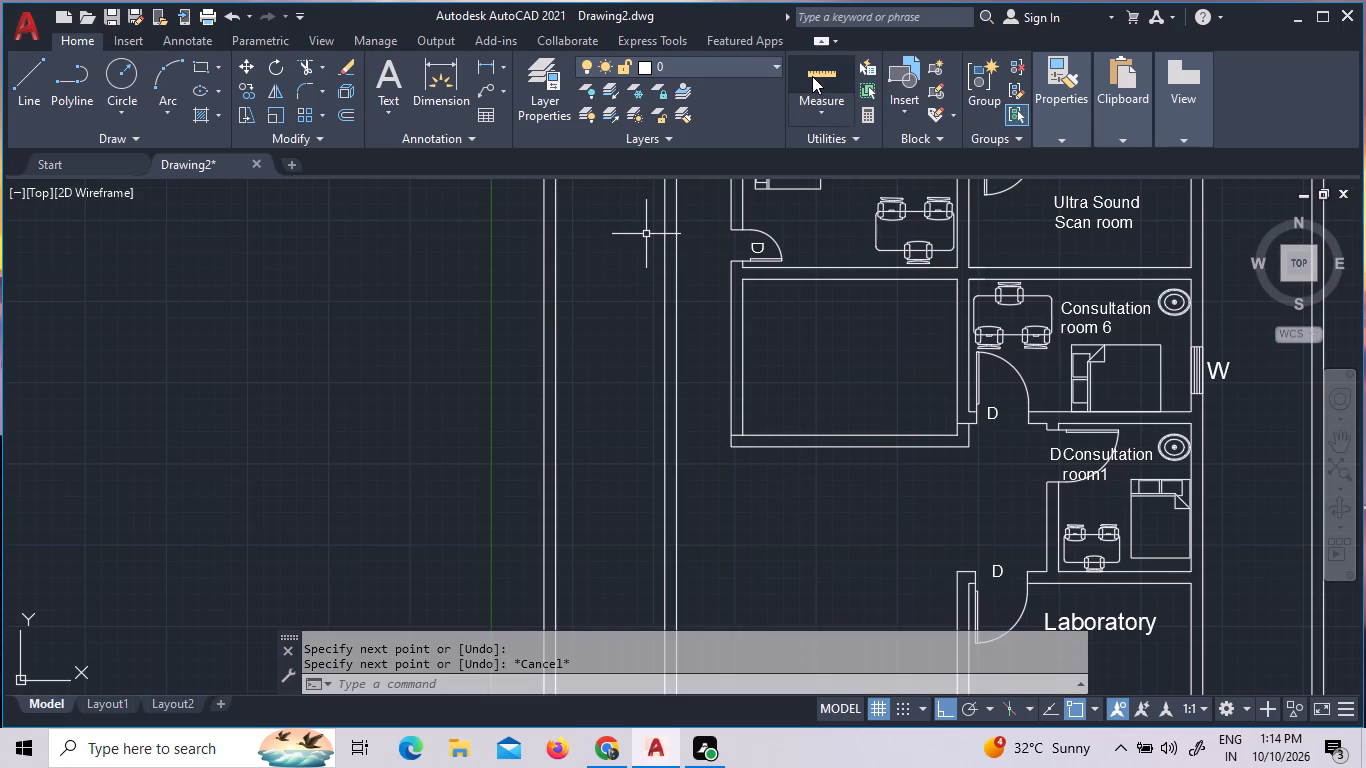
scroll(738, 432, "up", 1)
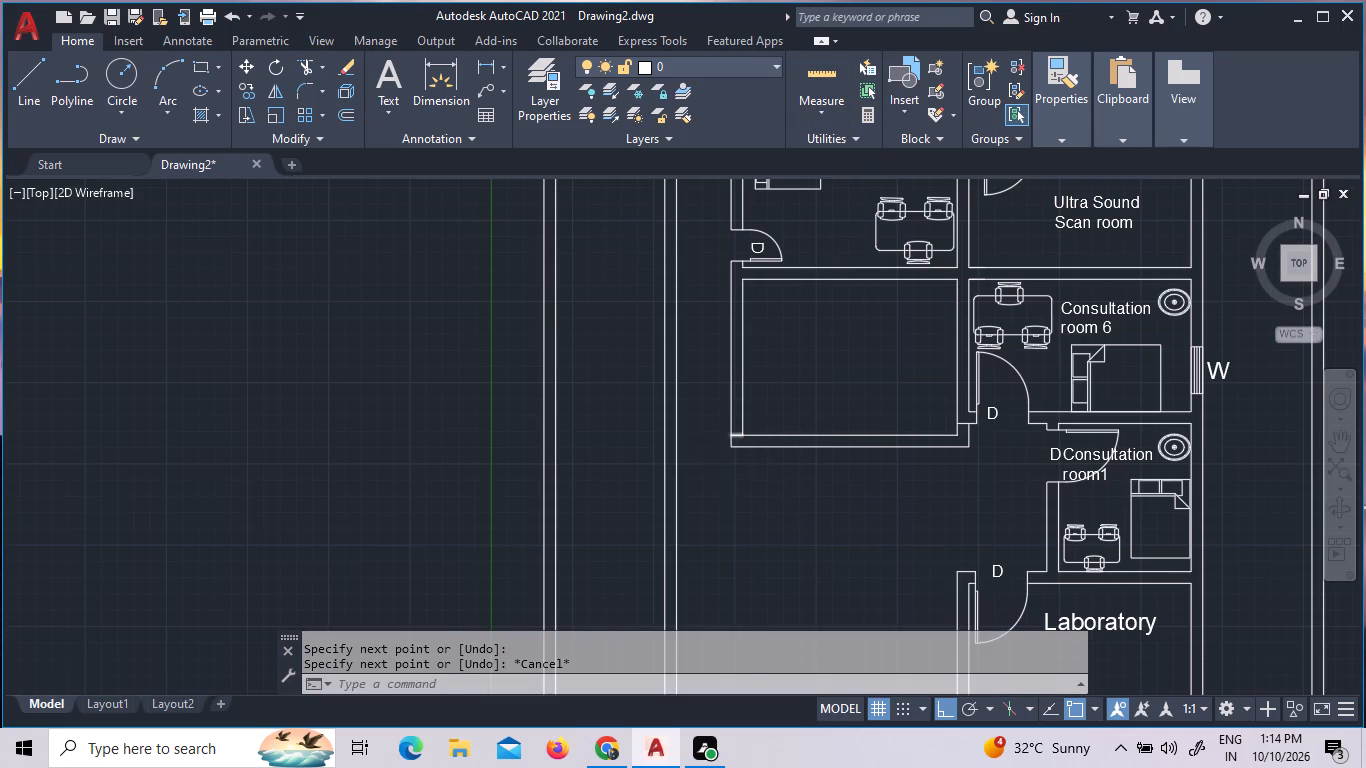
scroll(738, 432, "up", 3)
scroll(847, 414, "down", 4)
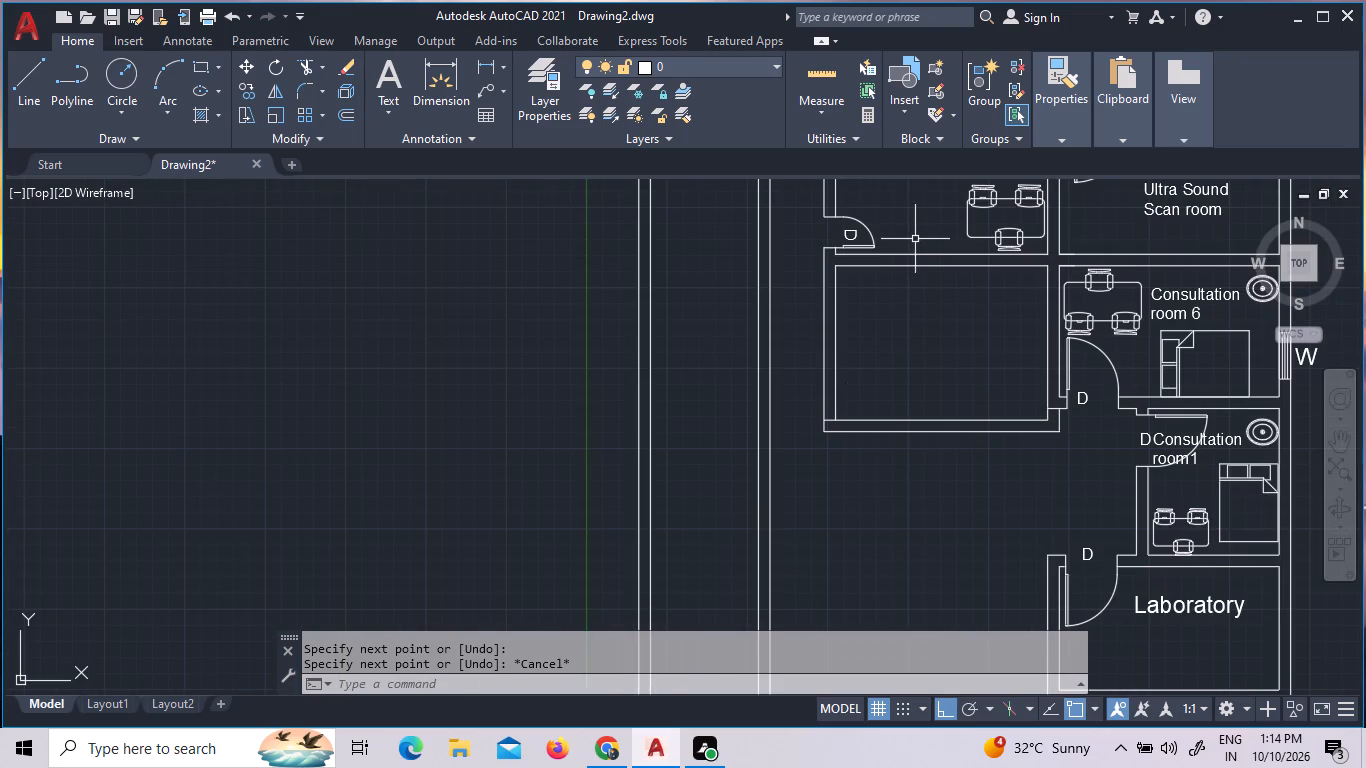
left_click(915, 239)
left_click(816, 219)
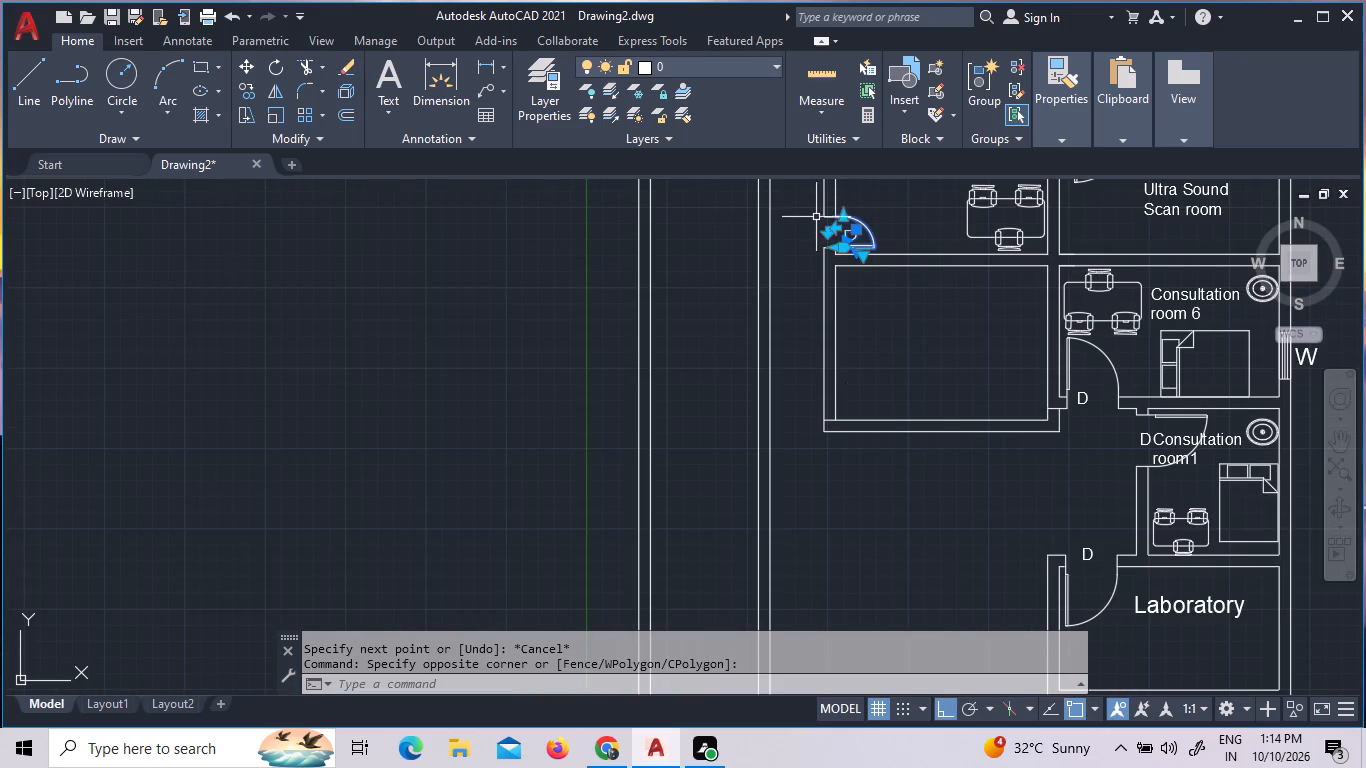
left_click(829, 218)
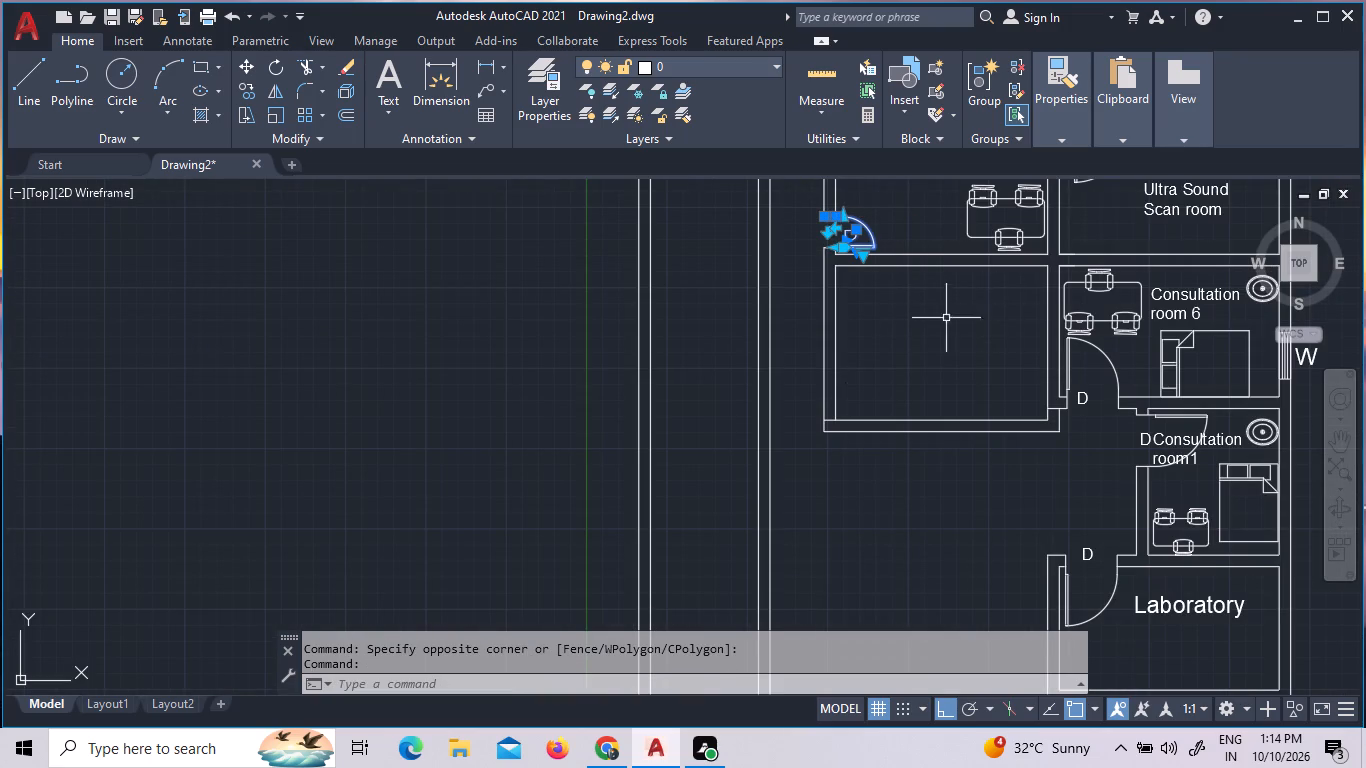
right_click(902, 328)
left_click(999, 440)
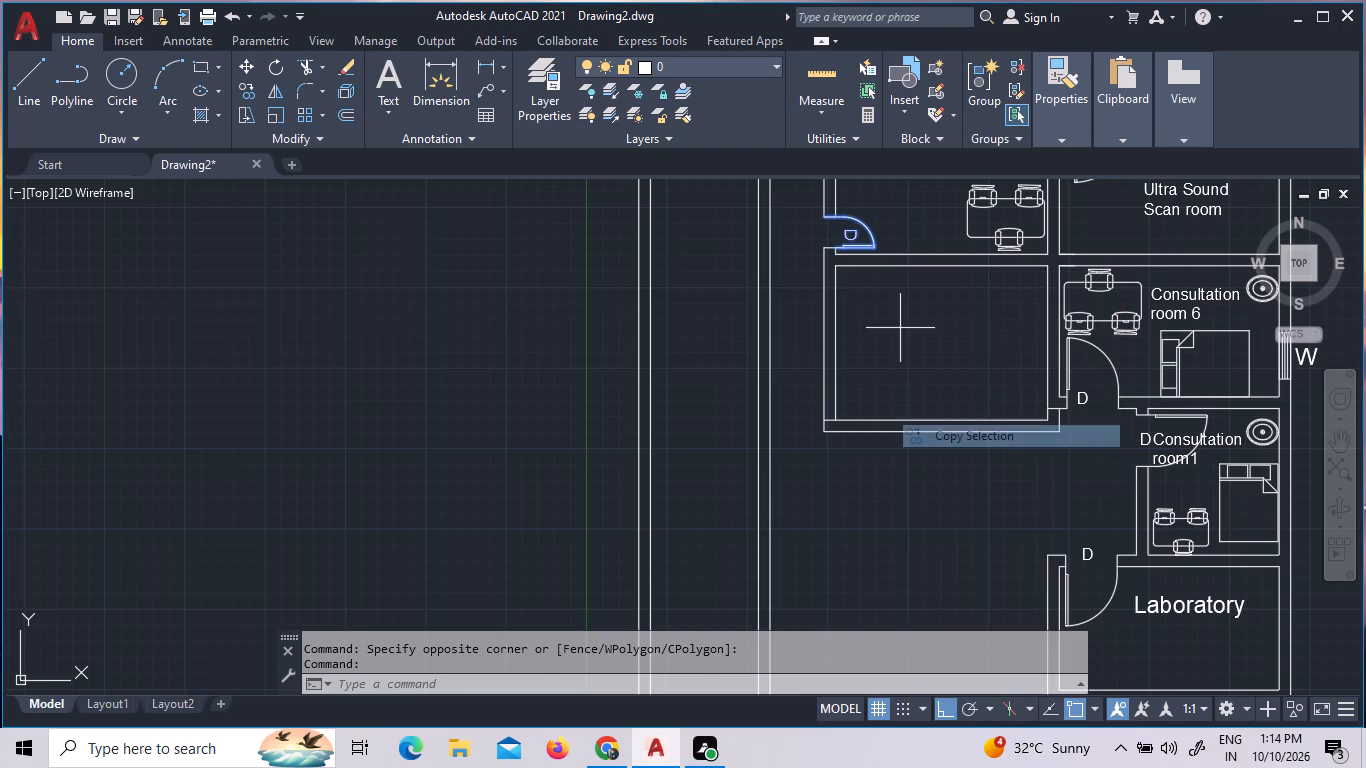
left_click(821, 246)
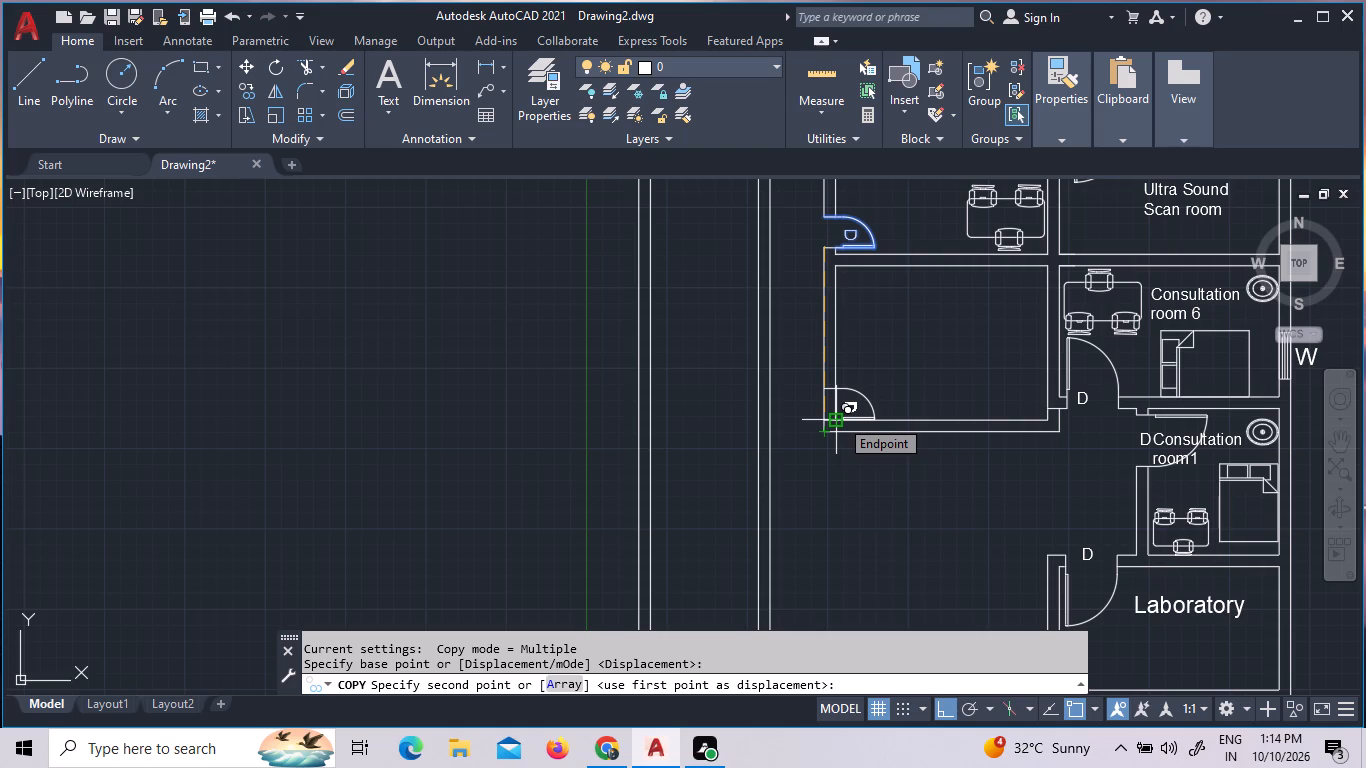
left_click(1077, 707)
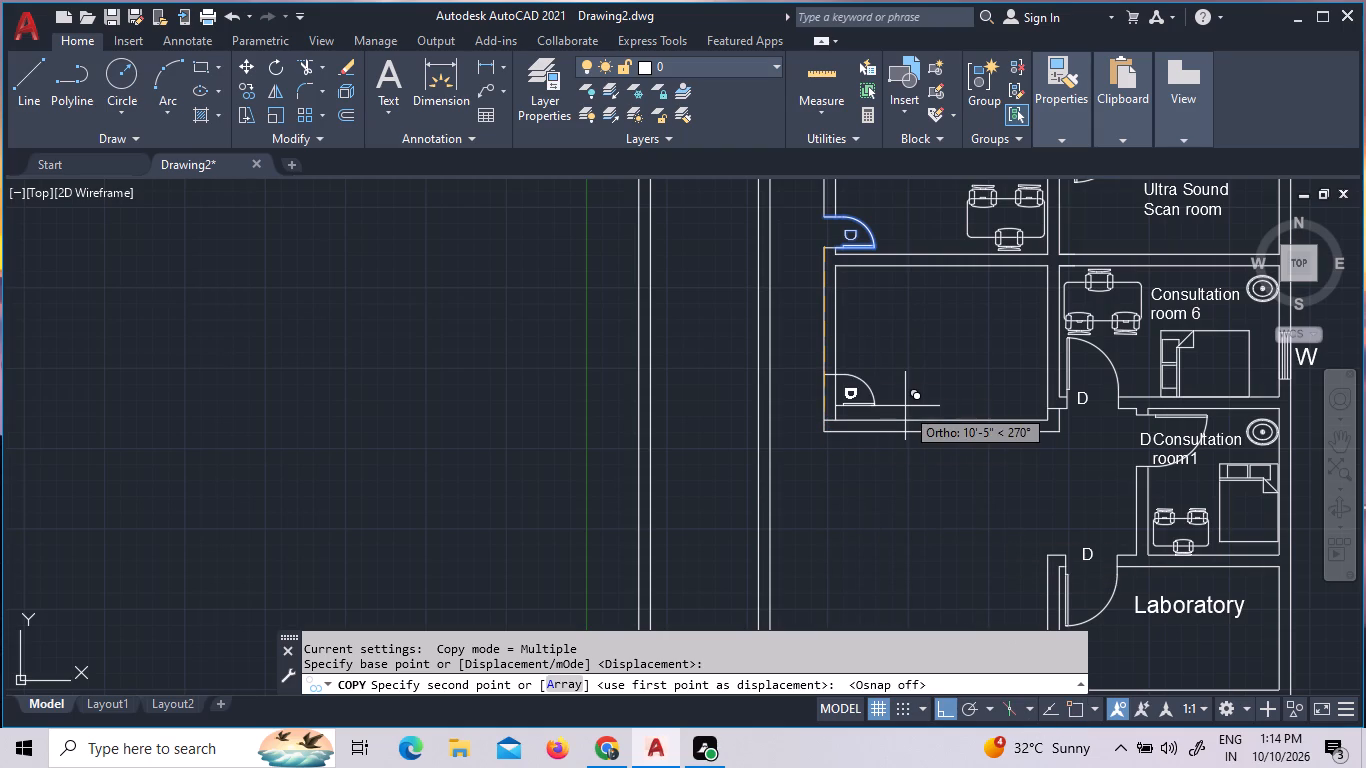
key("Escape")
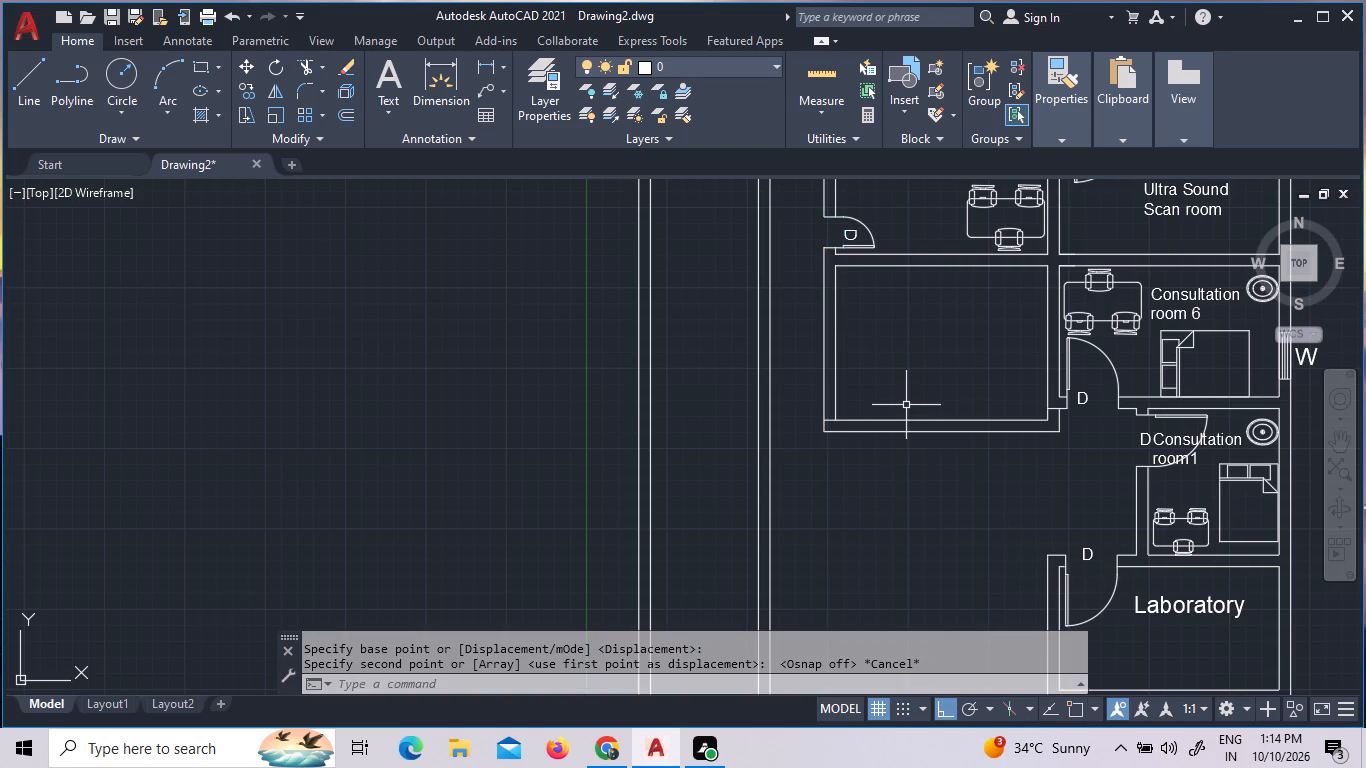
Offset the short line across the empty room's west wall 5" to the north.
key("o")
key("Return")
key("5")
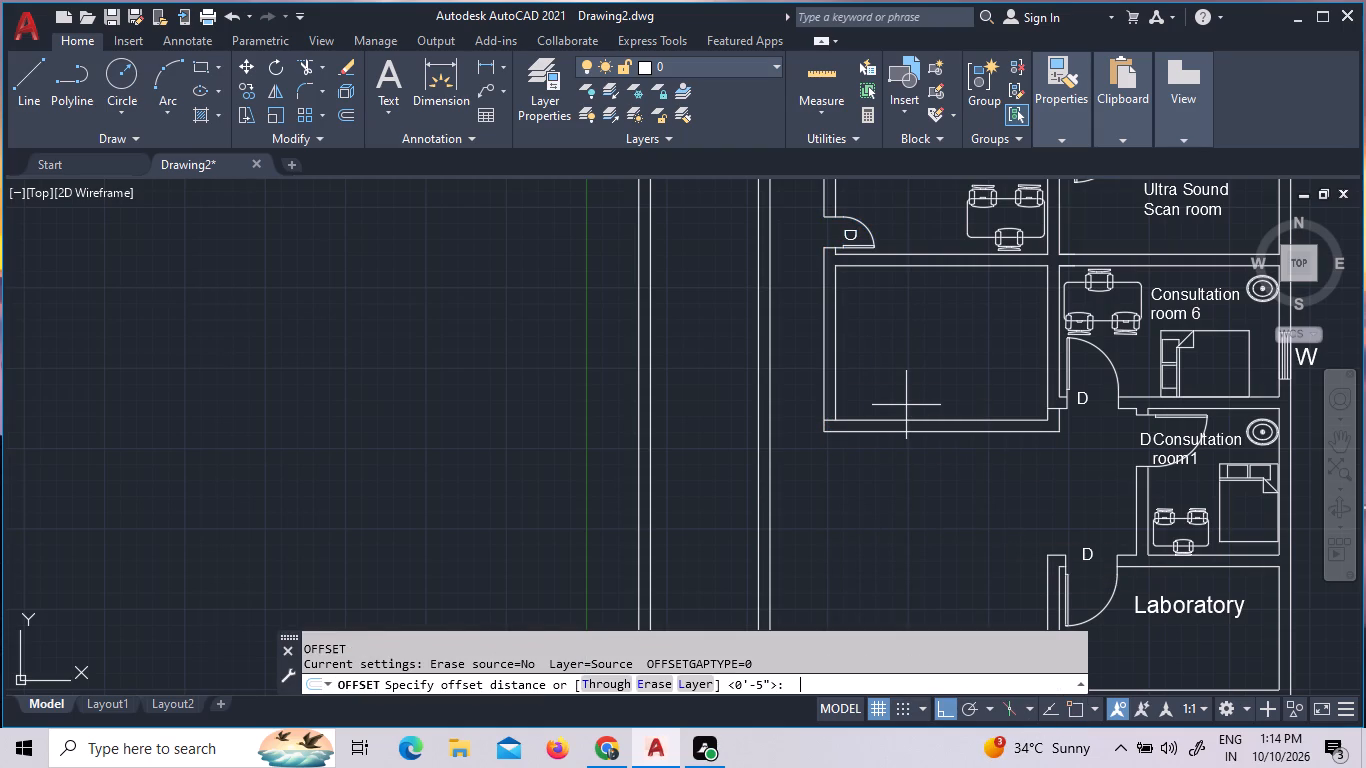
key("shift+quotedbl")
key("Return")
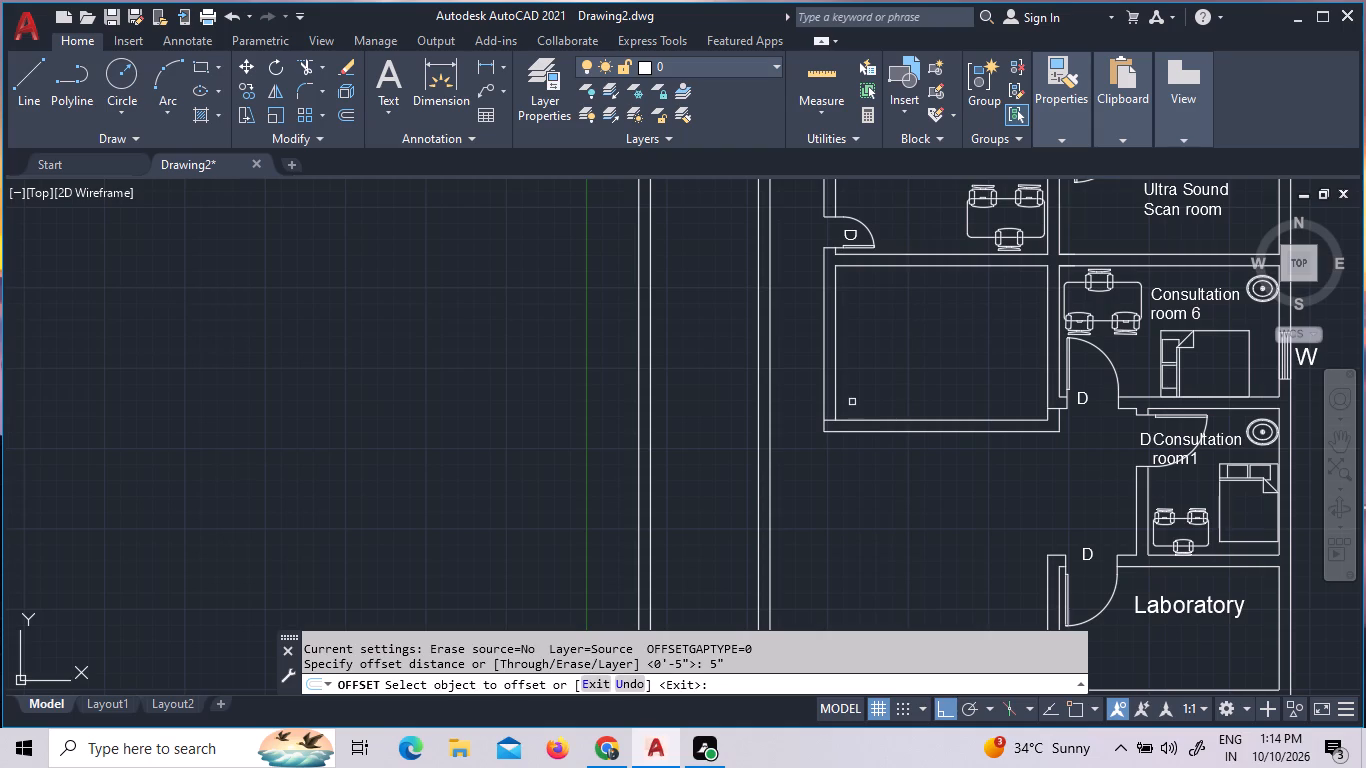
left_click(829, 419)
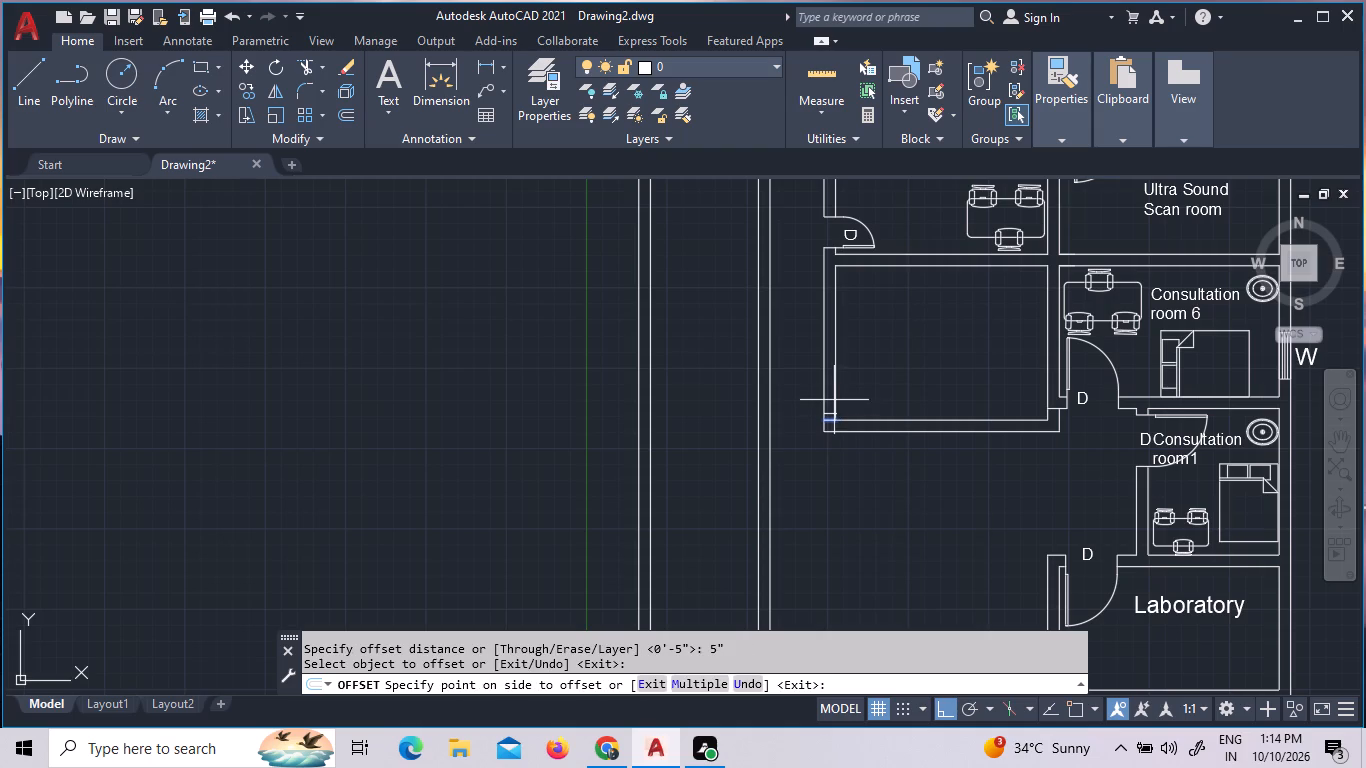
left_click(834, 400)
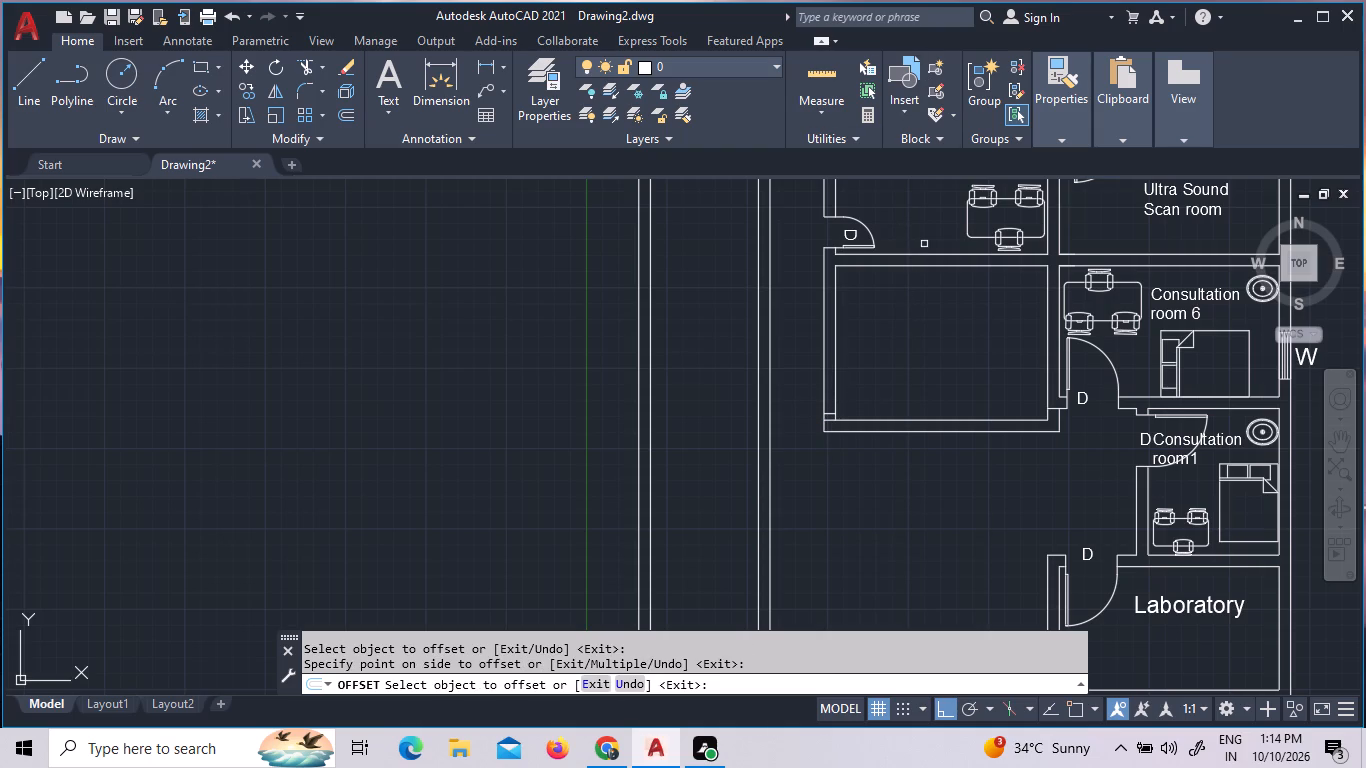
key("Escape")
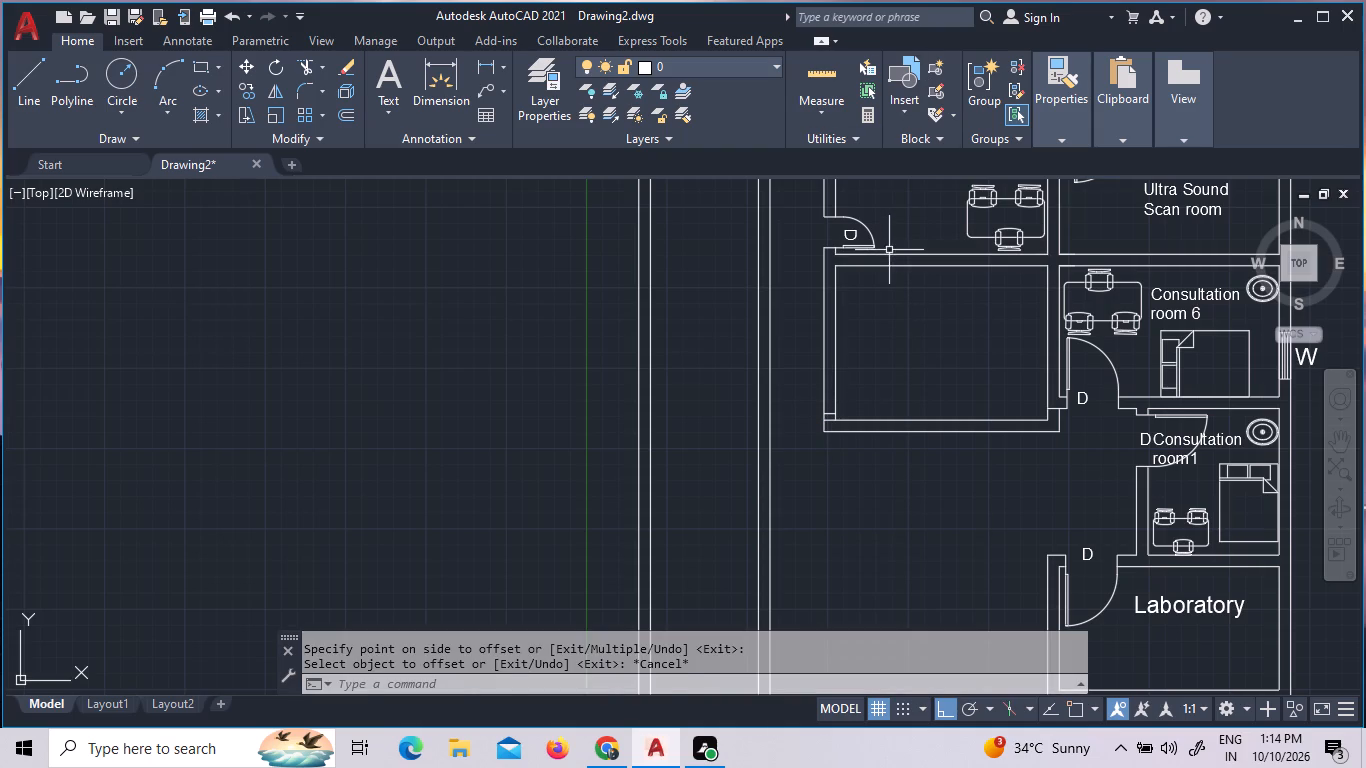
Copy Consultation Room 5's west door, its D label and the upper cross line straight south to the empty room's southwest corner.
left_click(889, 250)
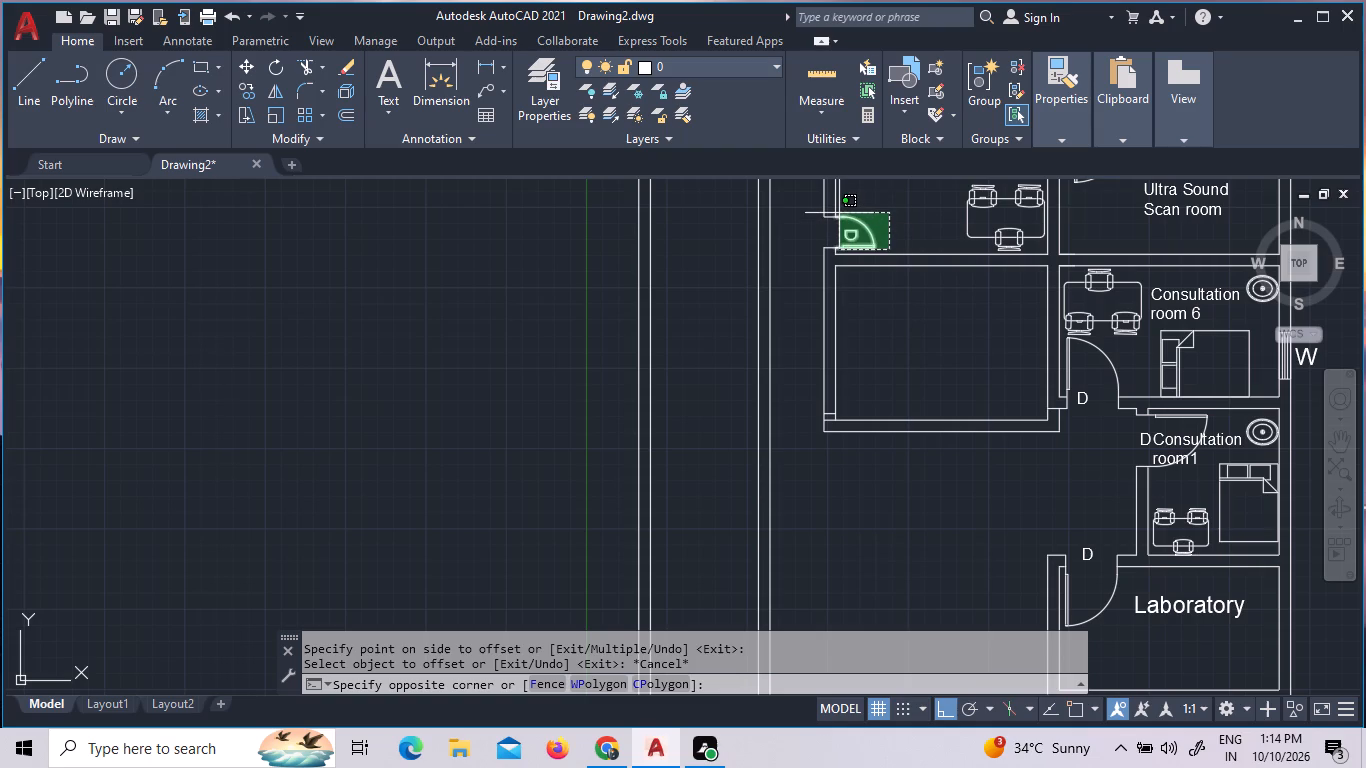
left_click(840, 213)
left_click(828, 218)
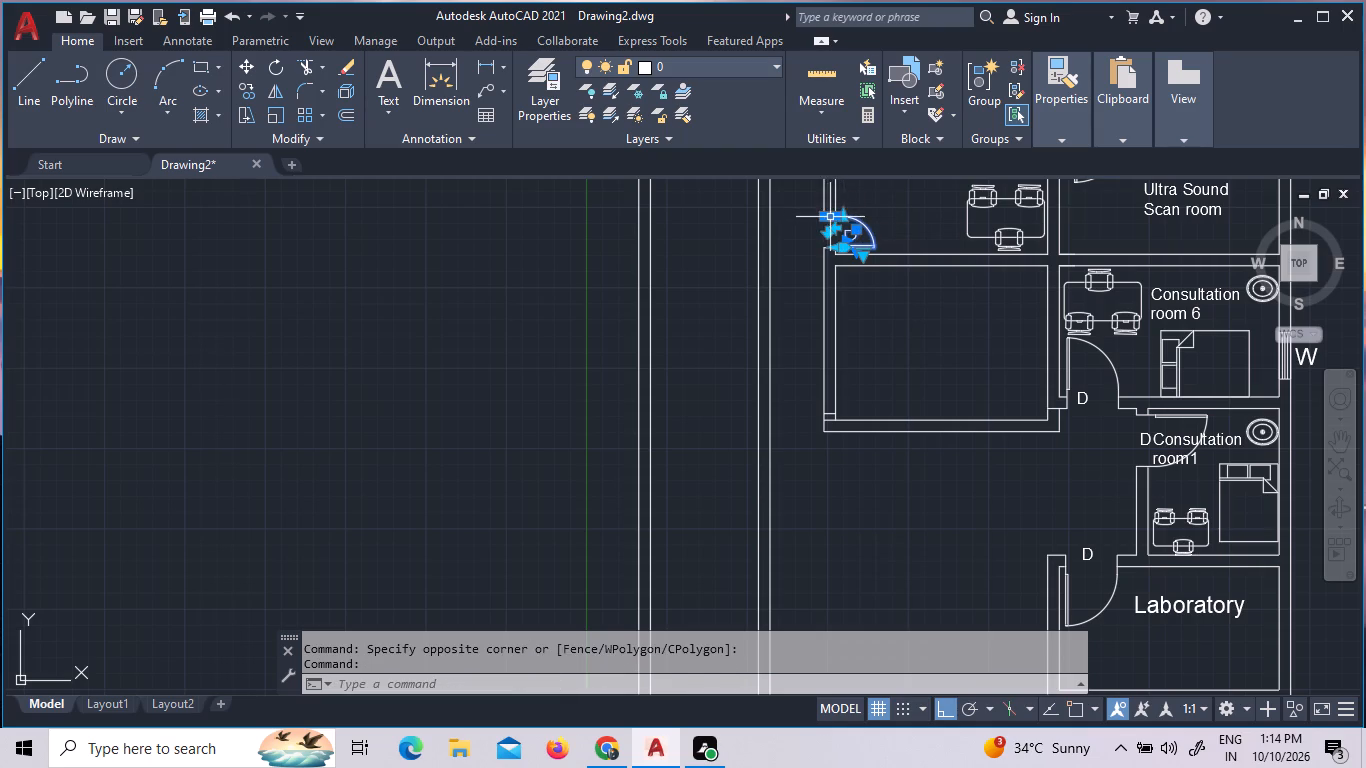
right_click(904, 294)
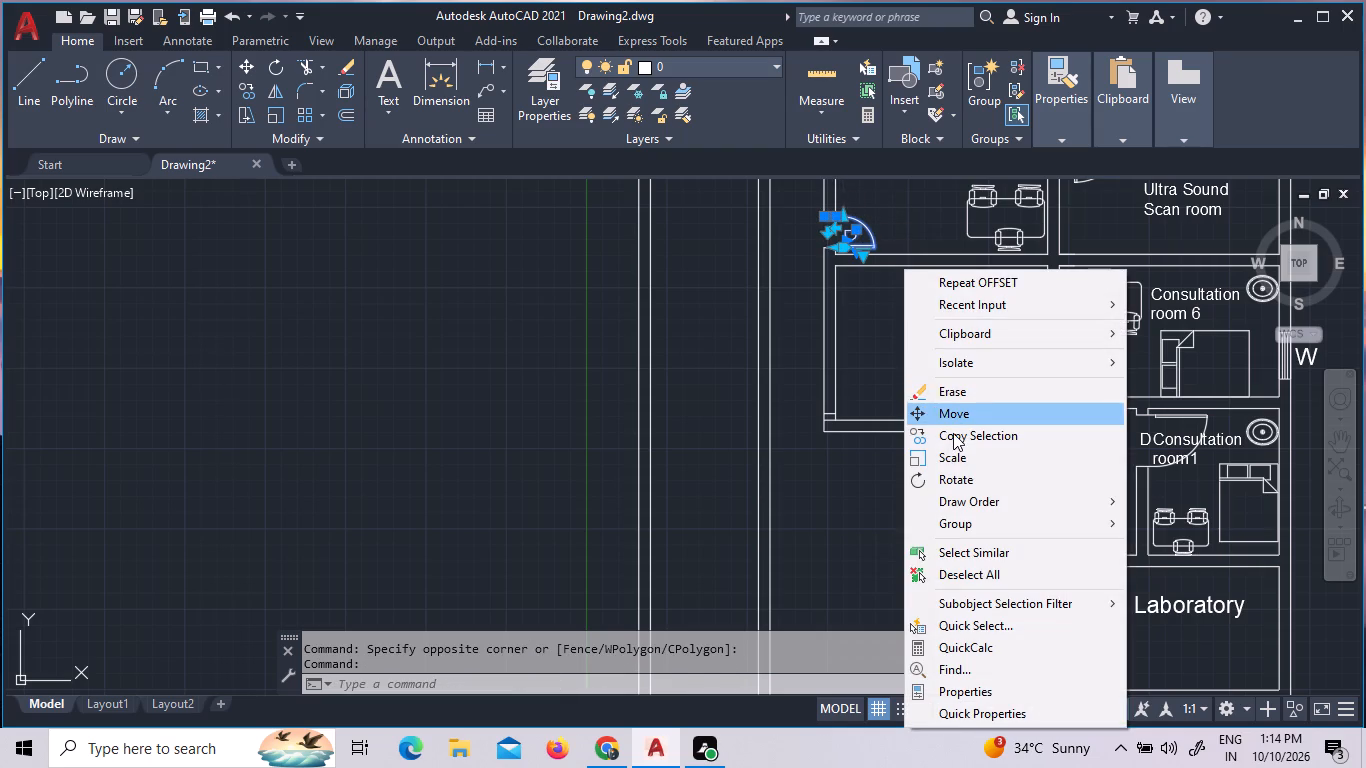
left_click(964, 433)
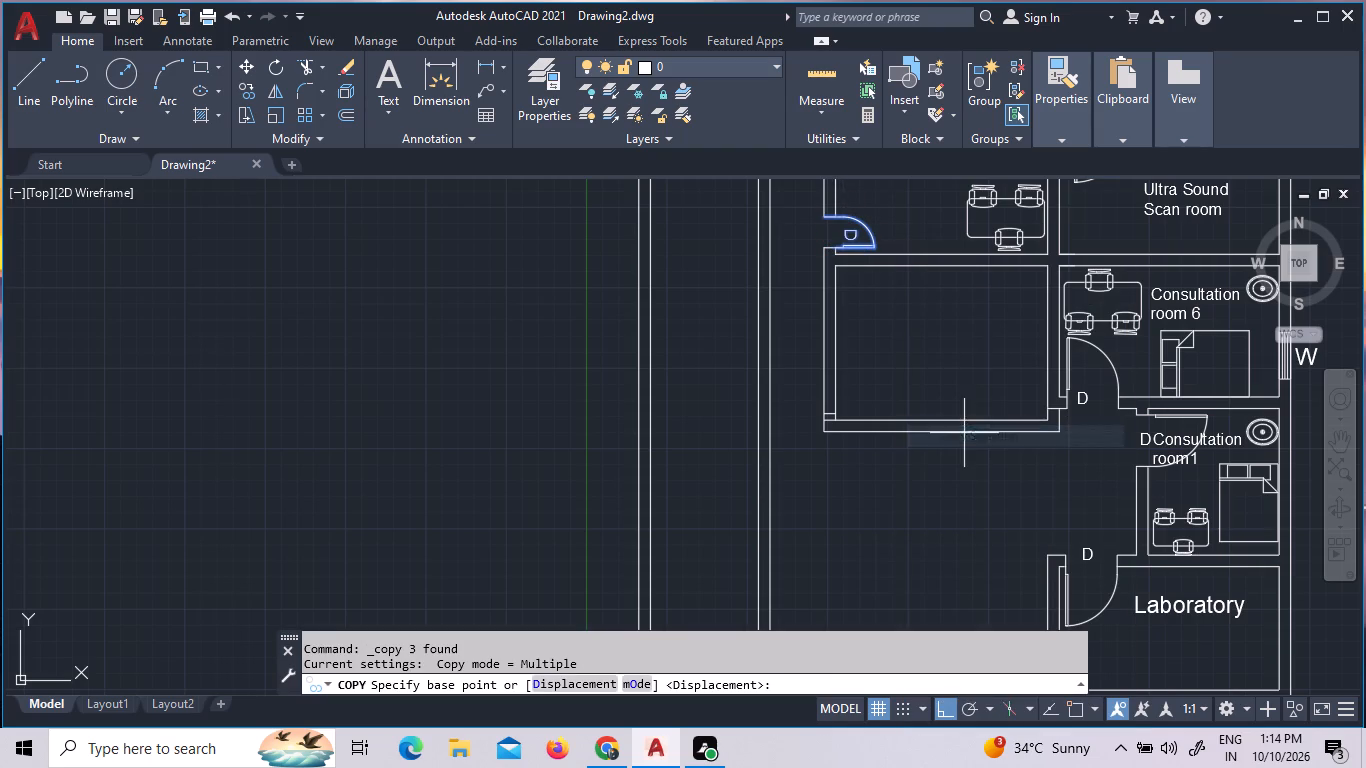
left_click(894, 288)
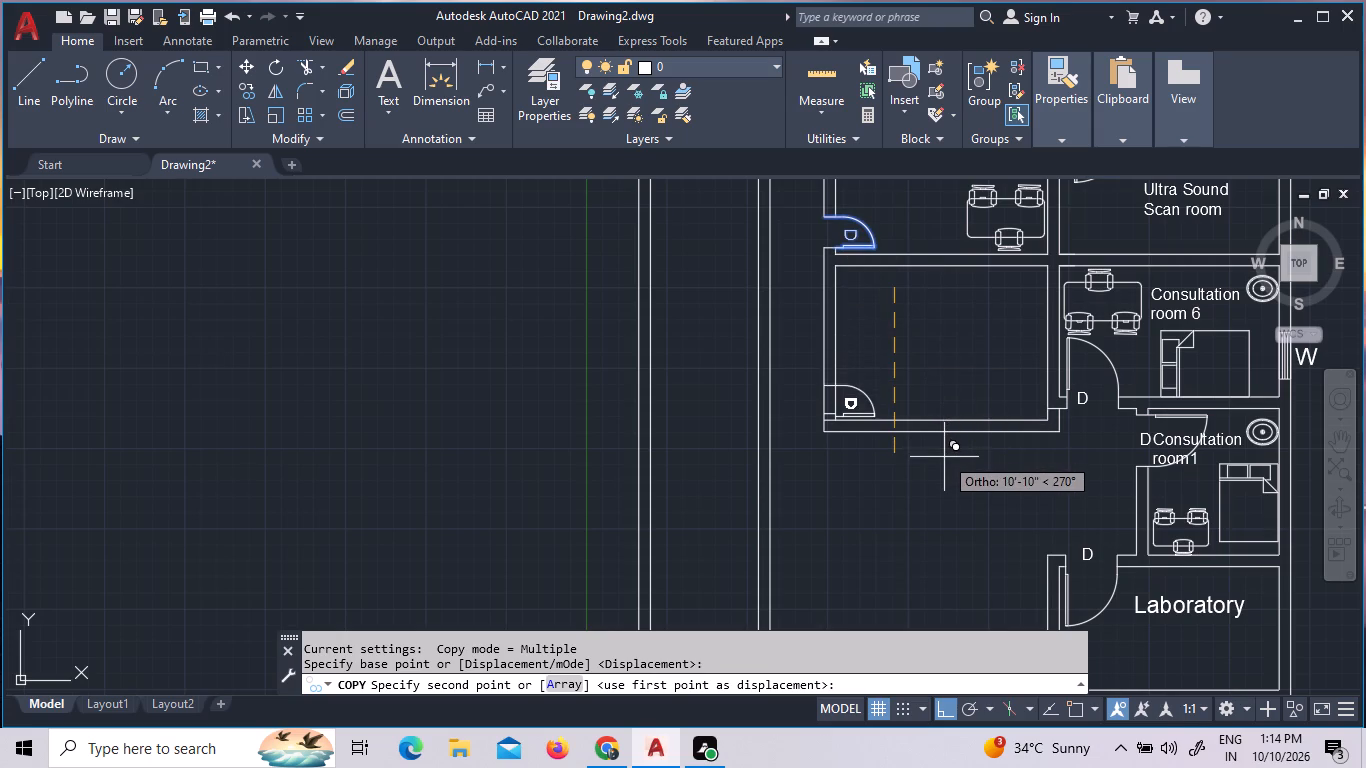
left_click(948, 453)
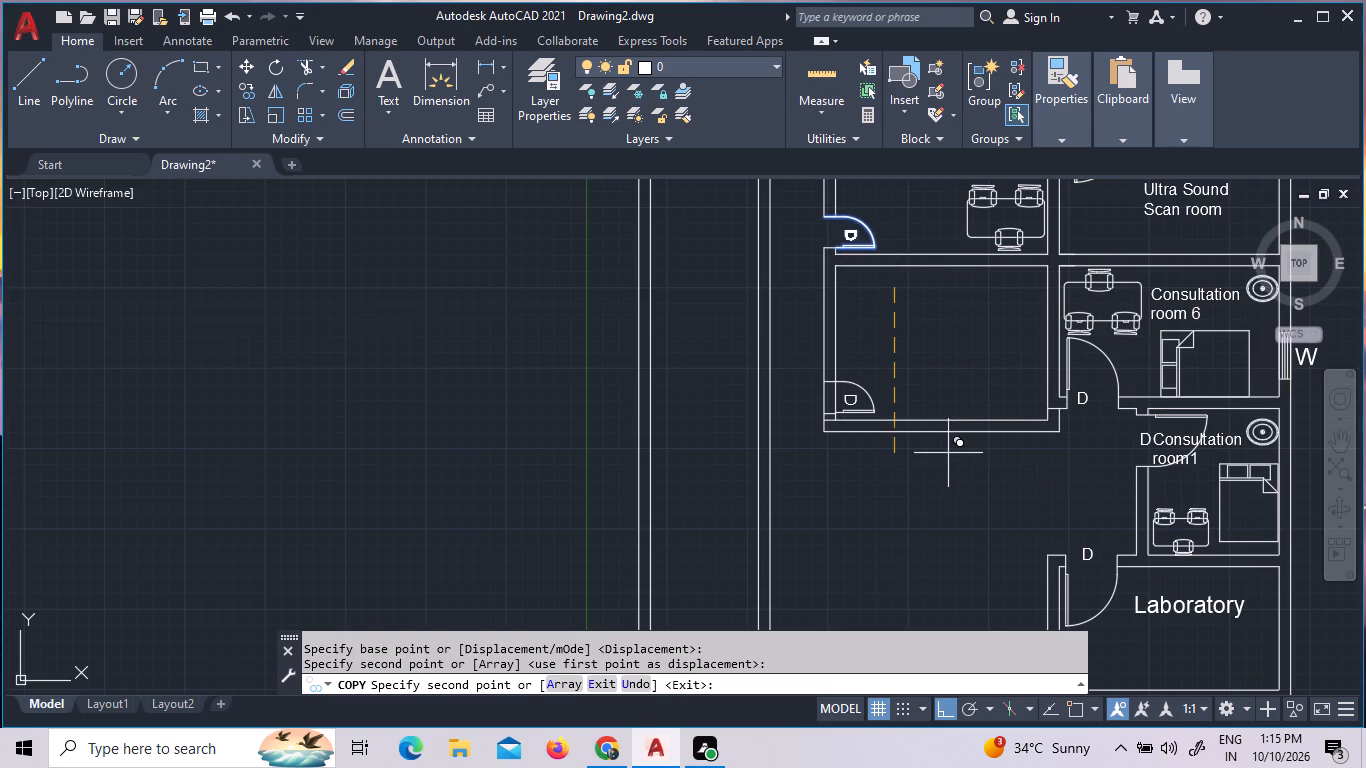
key("grave")
key("Escape")
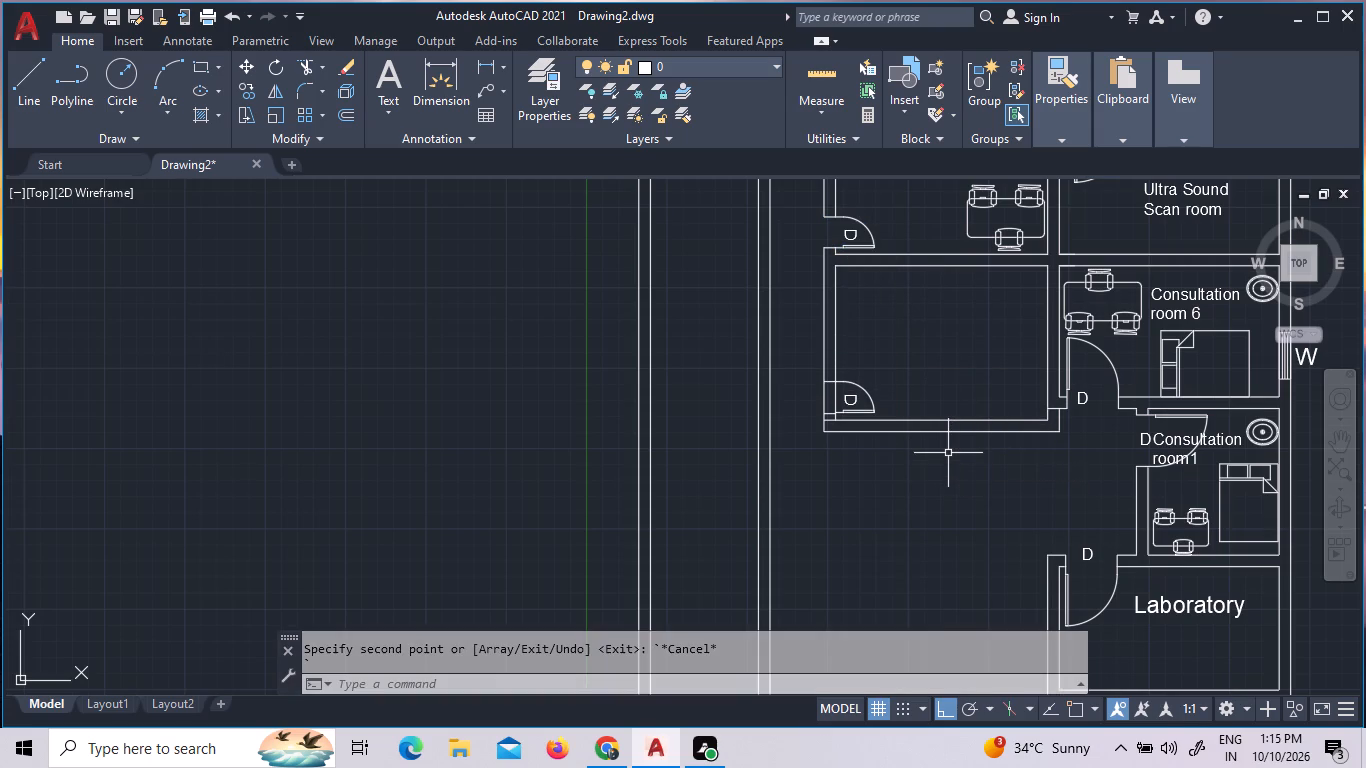
With object snap on, move the copied door and D label so the door's lower corner meets the cross line at the inner west wall.
scroll(723, 363, "up", 4)
scroll(787, 394, "down", 4)
scroll(945, 466, "up", 4)
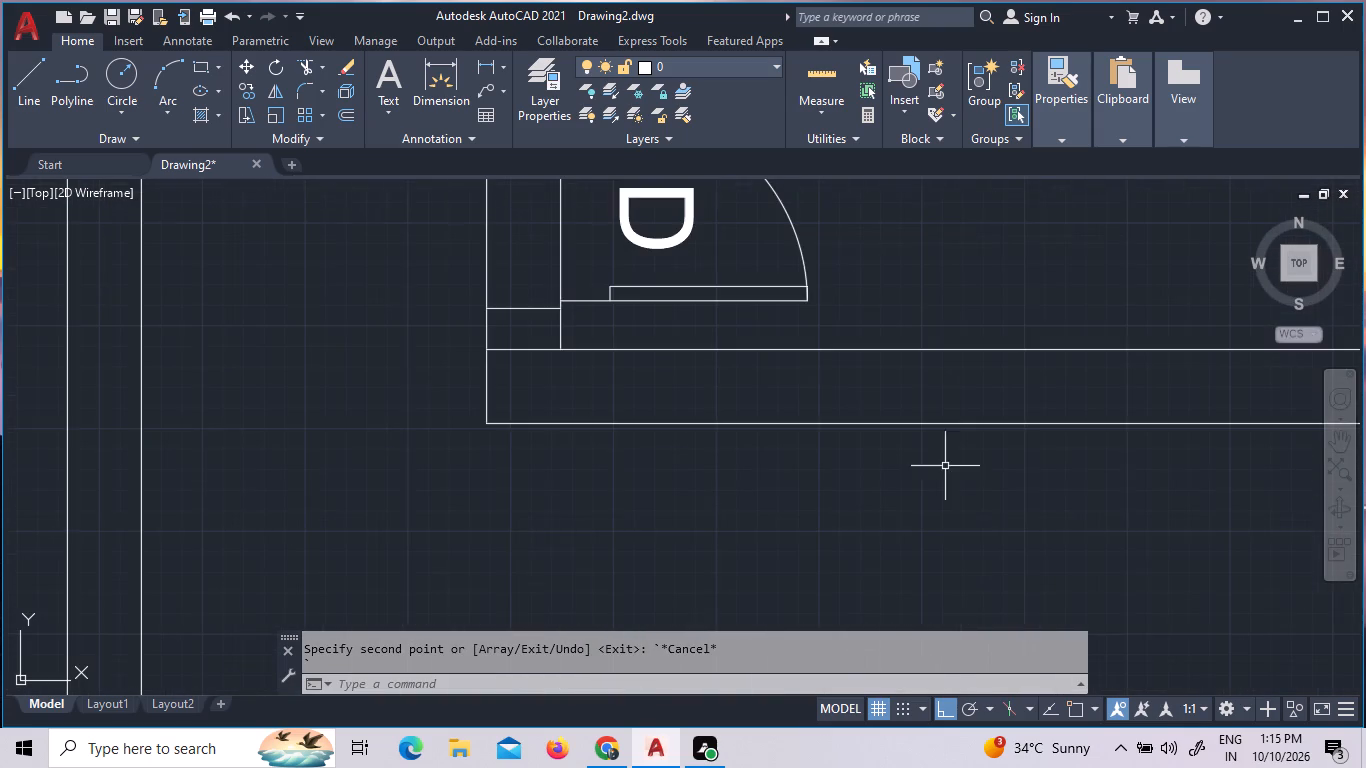
left_click(875, 326)
left_click(698, 187)
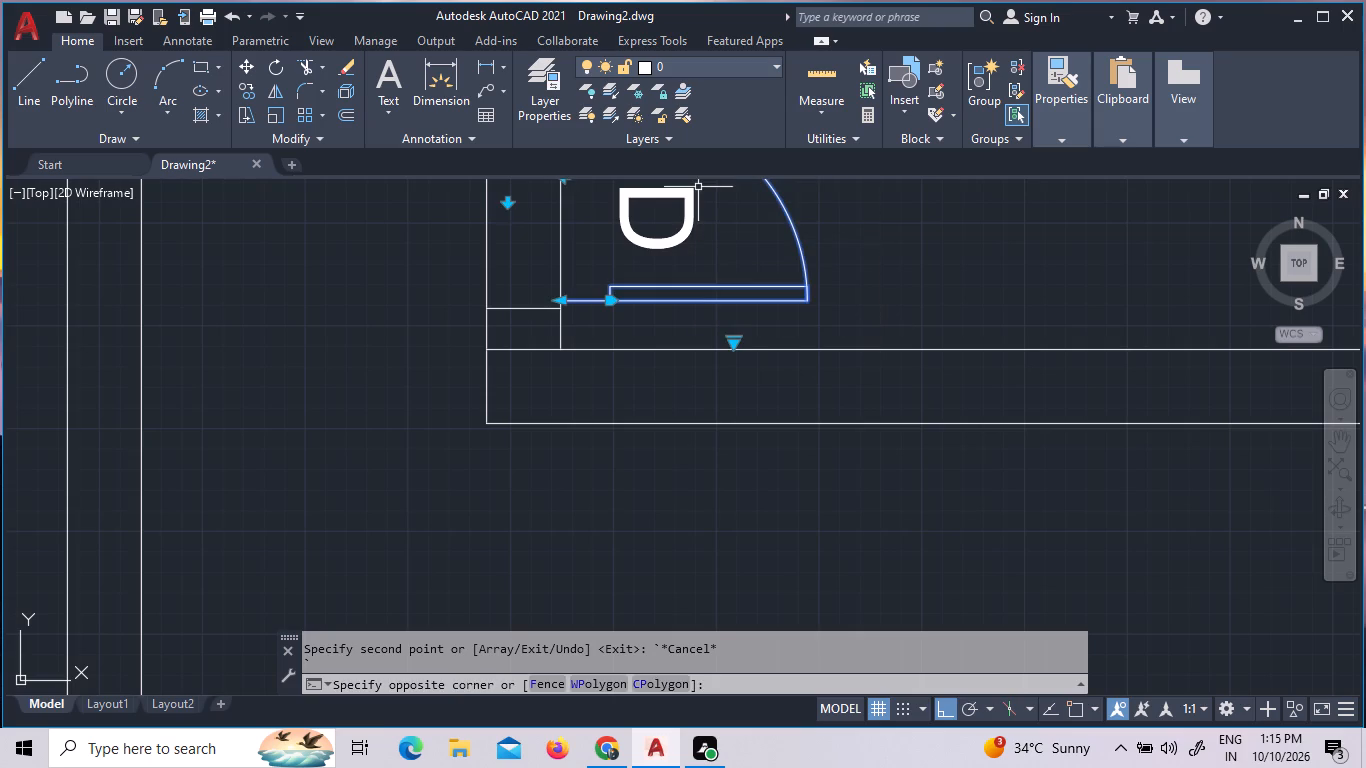
left_click(688, 203)
right_click(697, 264)
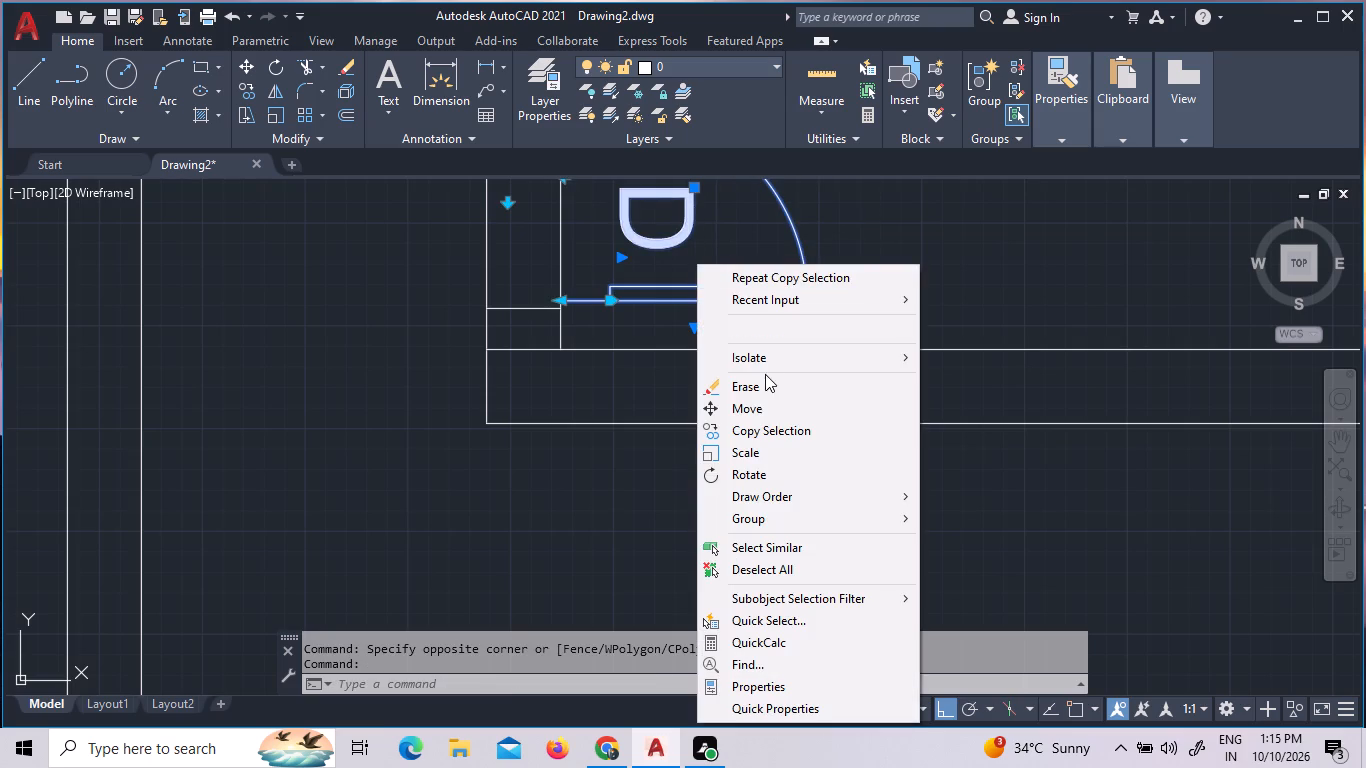
left_click(768, 415)
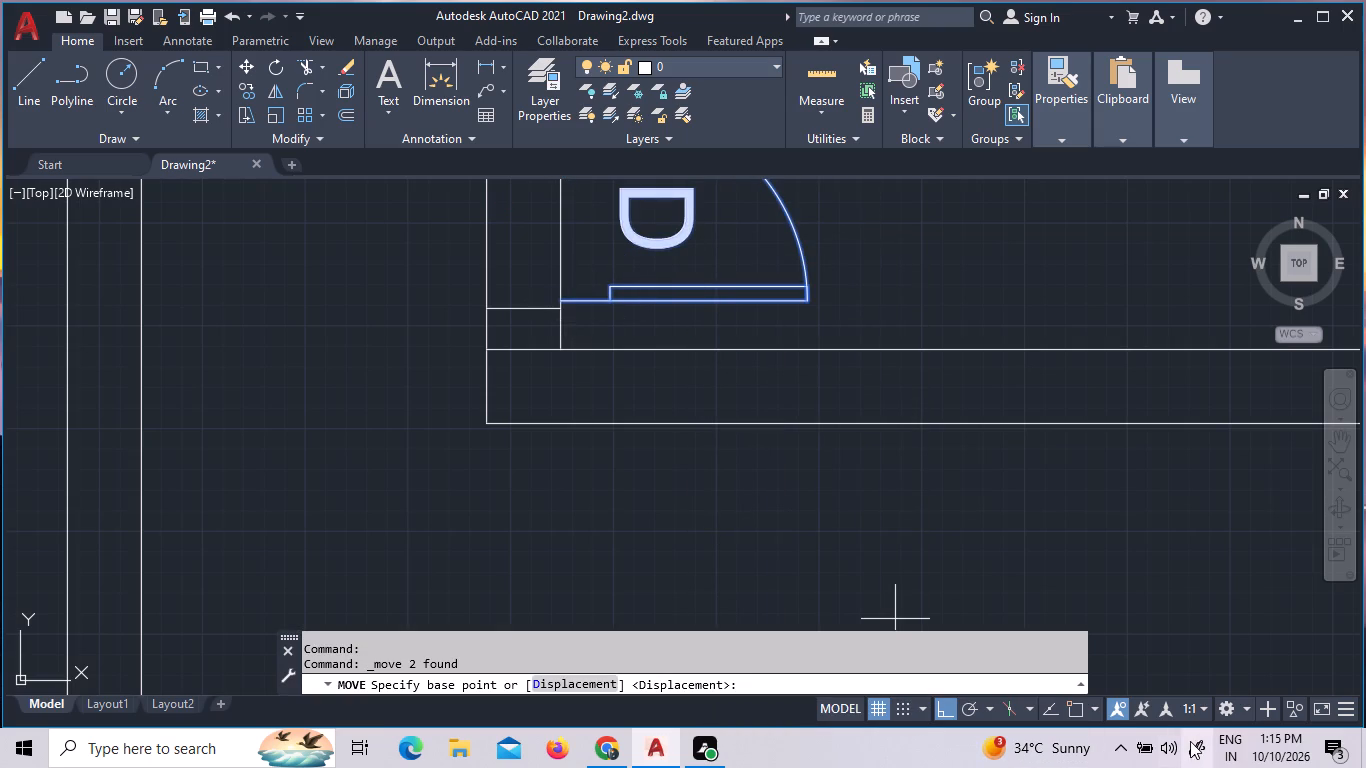
left_click(1075, 707)
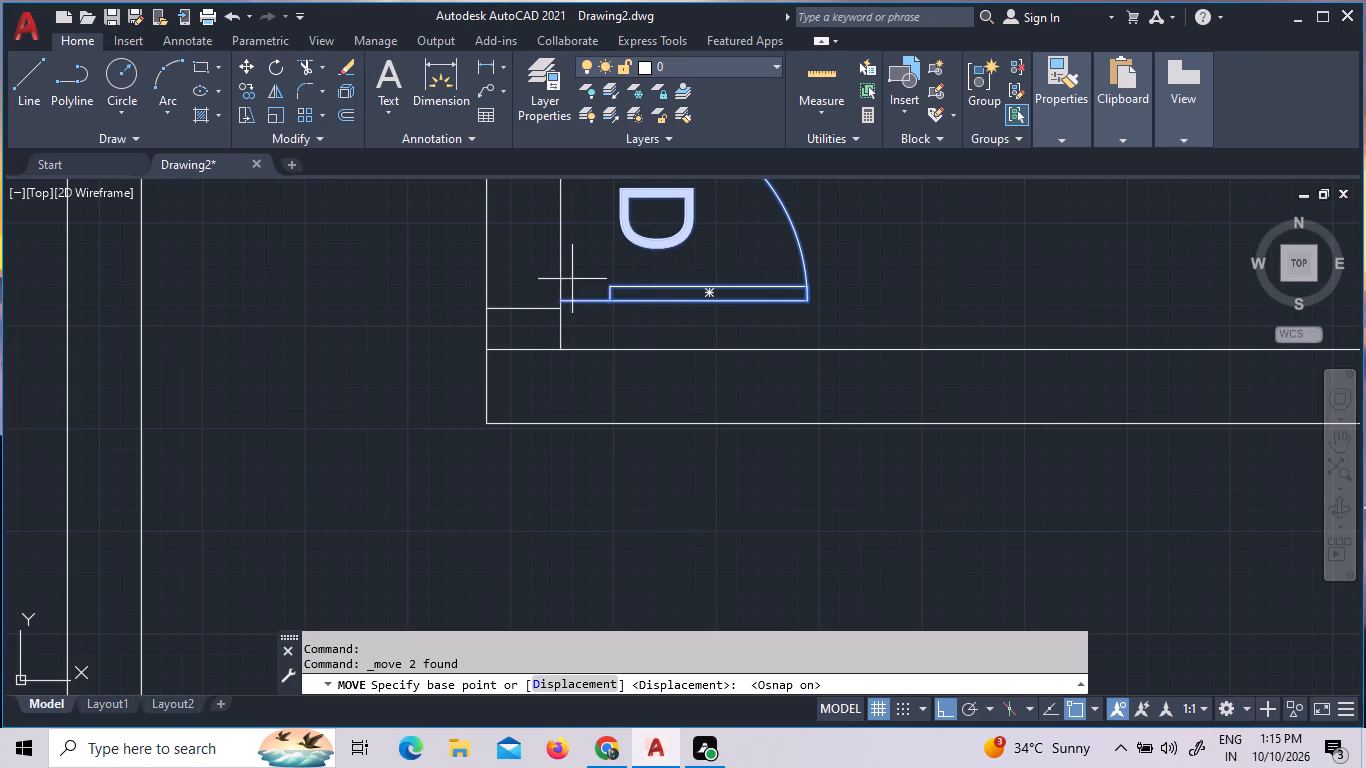
left_click(562, 302)
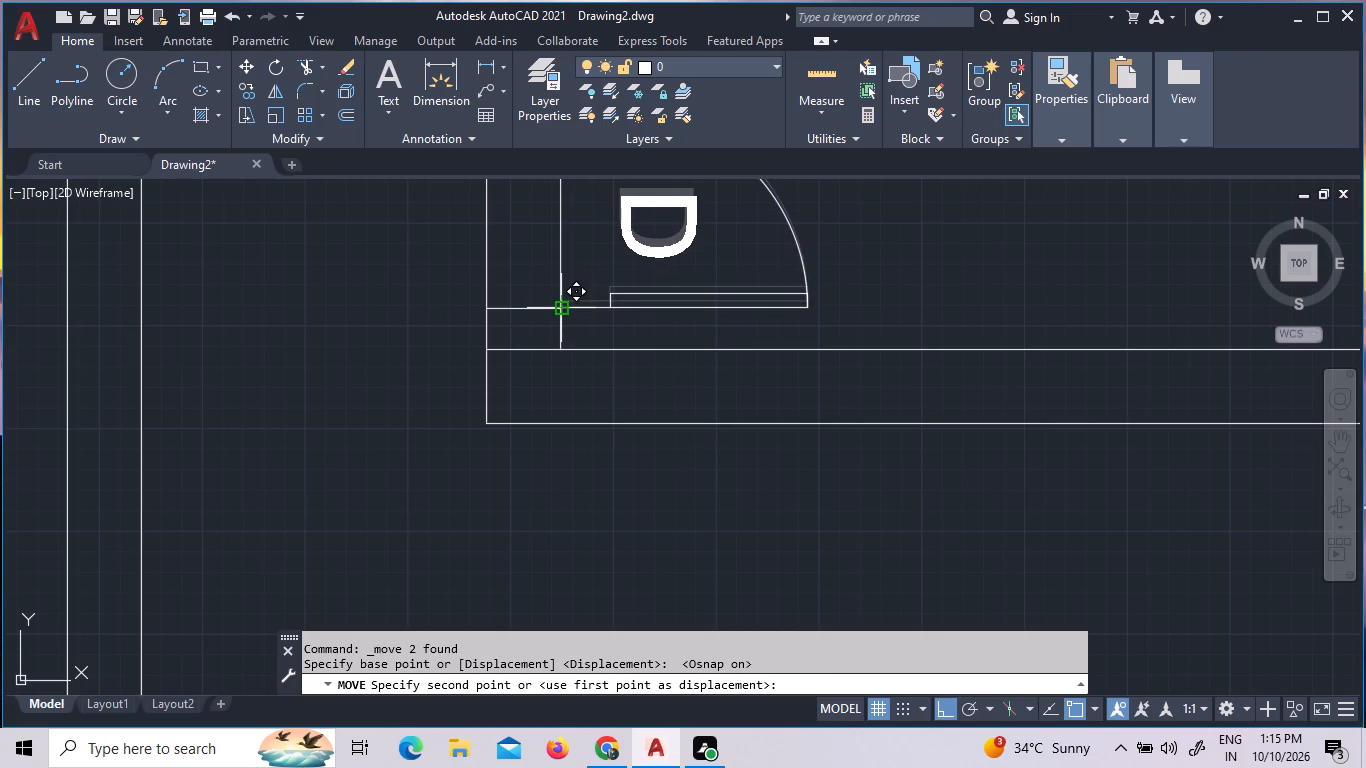
left_click(563, 309)
Move the upper short cross line in the empty room's west wall to line up with the top of the copied door.
scroll(790, 377, "down", 3)
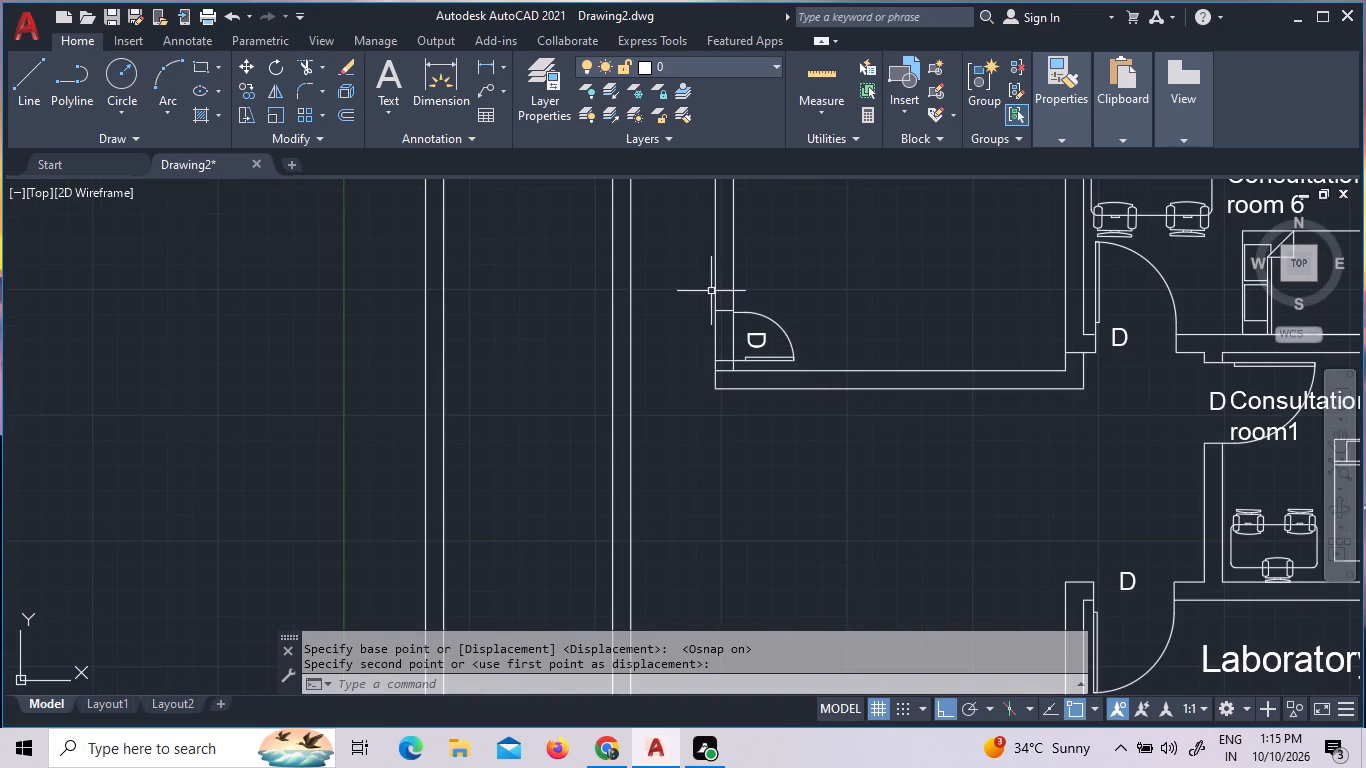
scroll(741, 307, "up", 4)
left_click(625, 340)
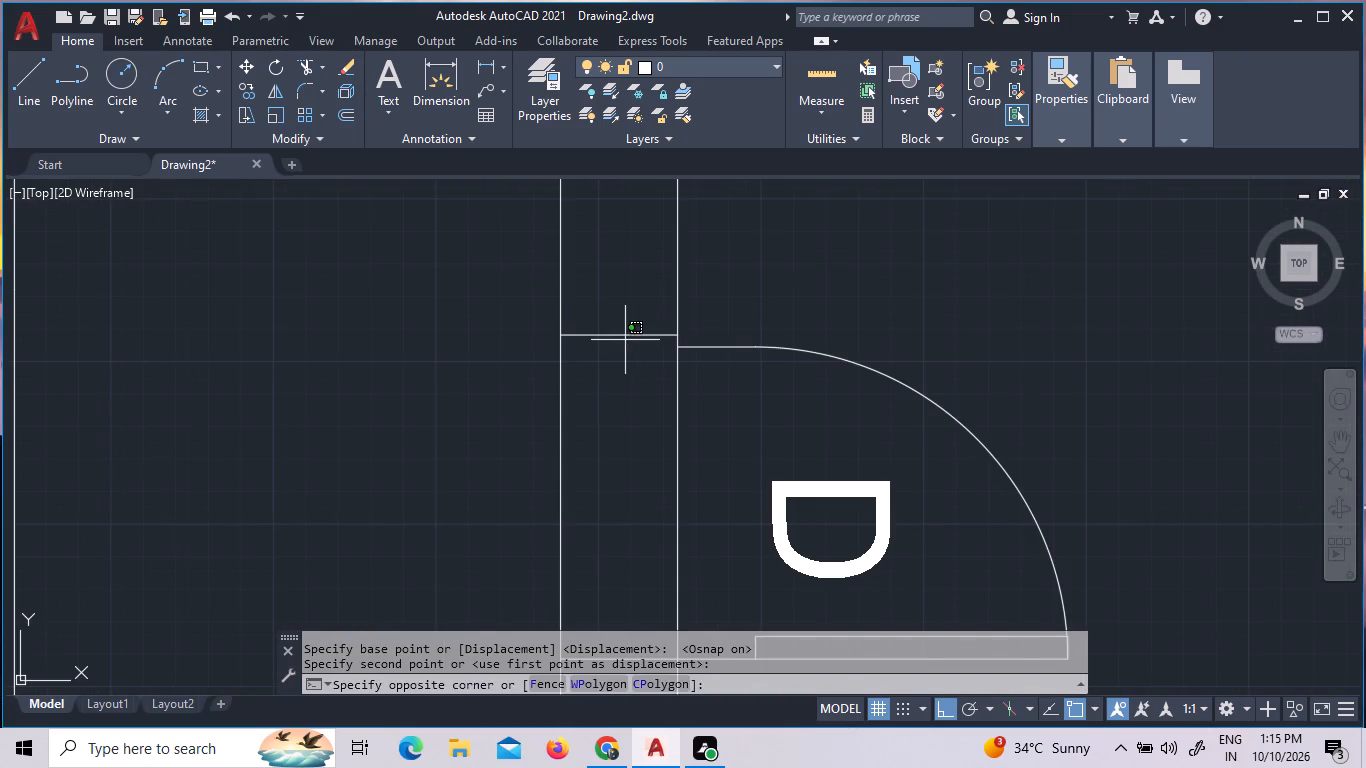
left_click(642, 281)
left_click(659, 350)
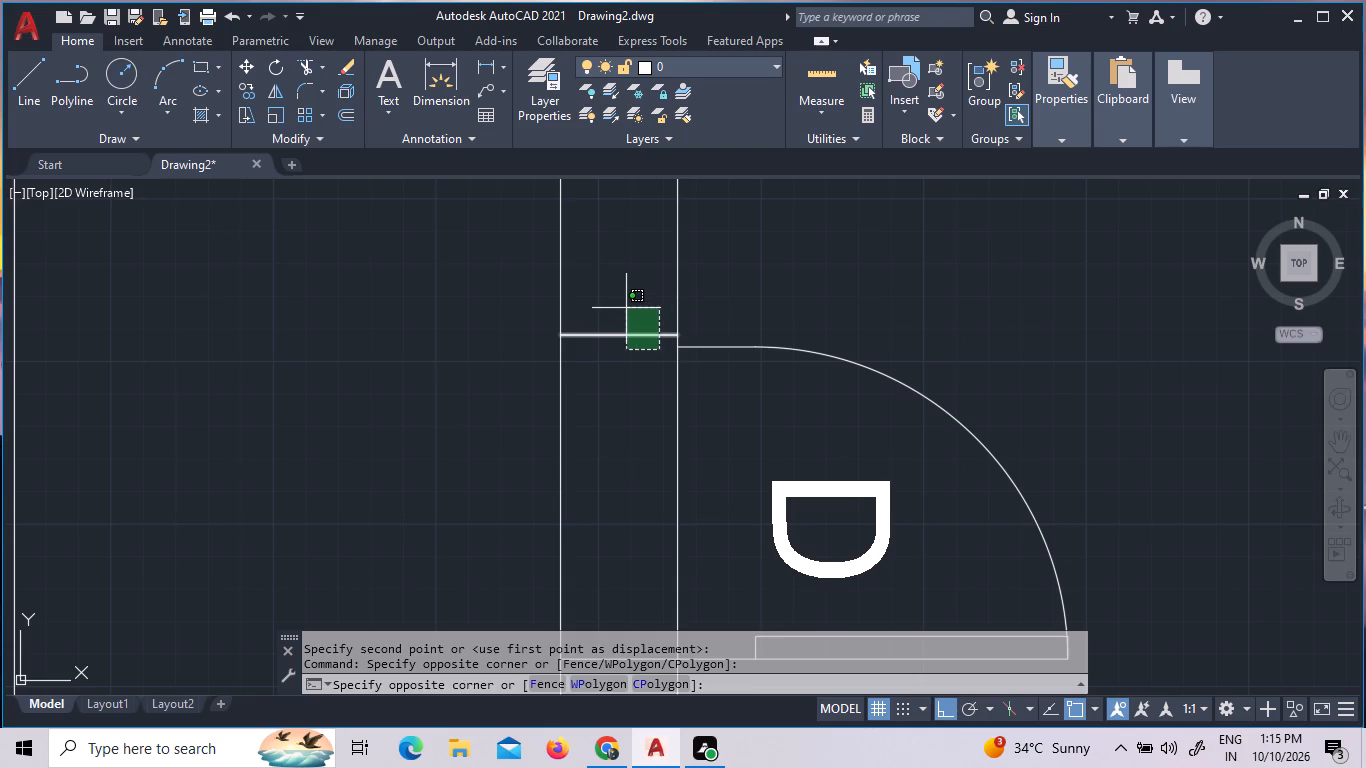
left_click(626, 308)
right_click(625, 302)
left_click(671, 395)
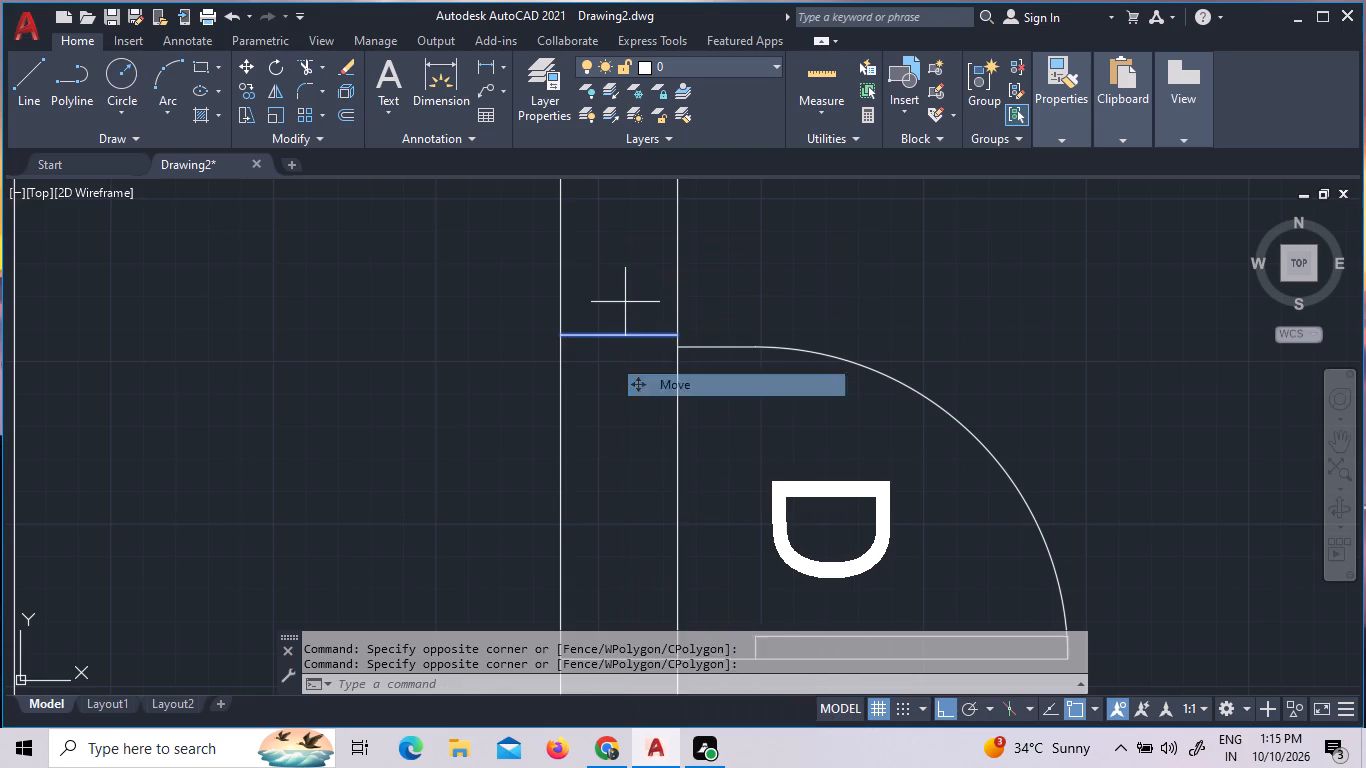
left_click(673, 340)
left_click(675, 345)
scroll(806, 352, "down", 3)
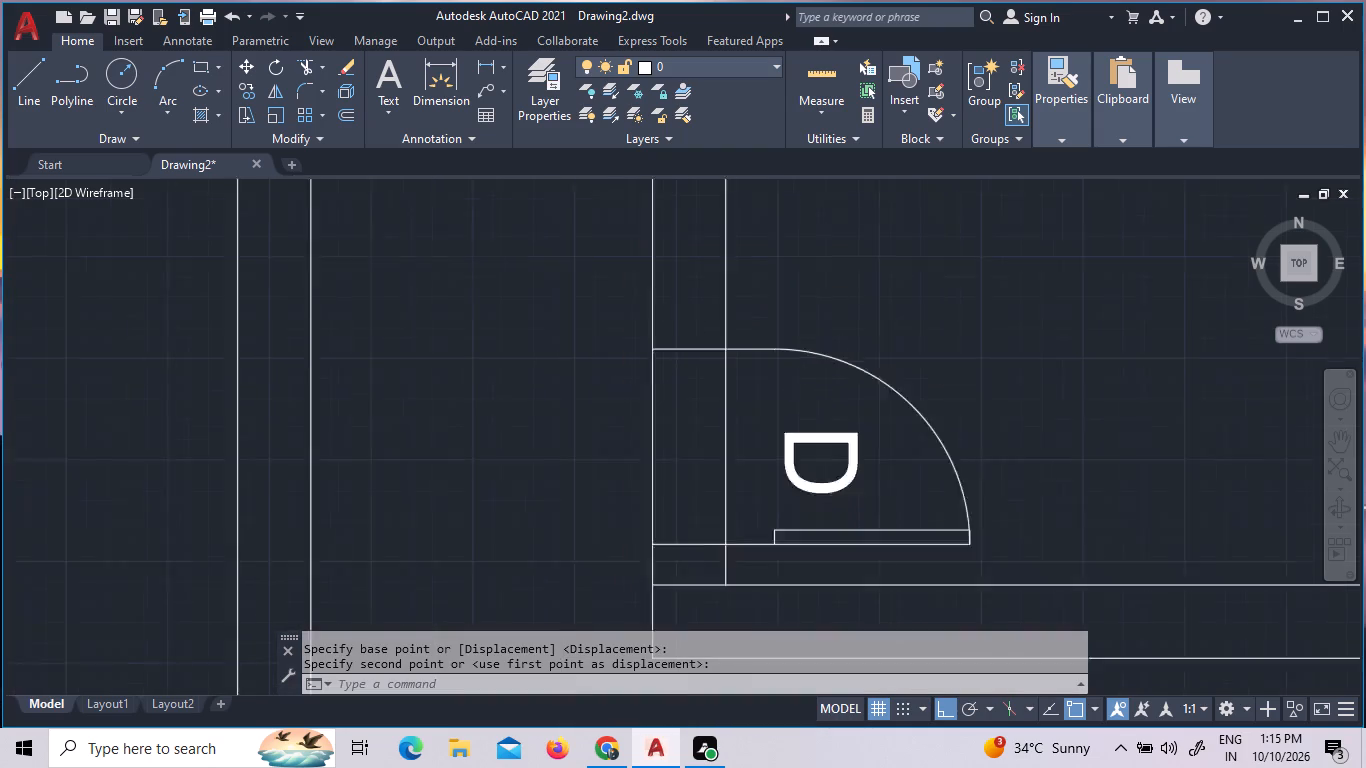
Trim the empty room's west wall lines across the door opening and the segment crossing the wall at the south wall junction.
scroll(806, 356, "down", 1)
type("tr")
key("space")
key("space")
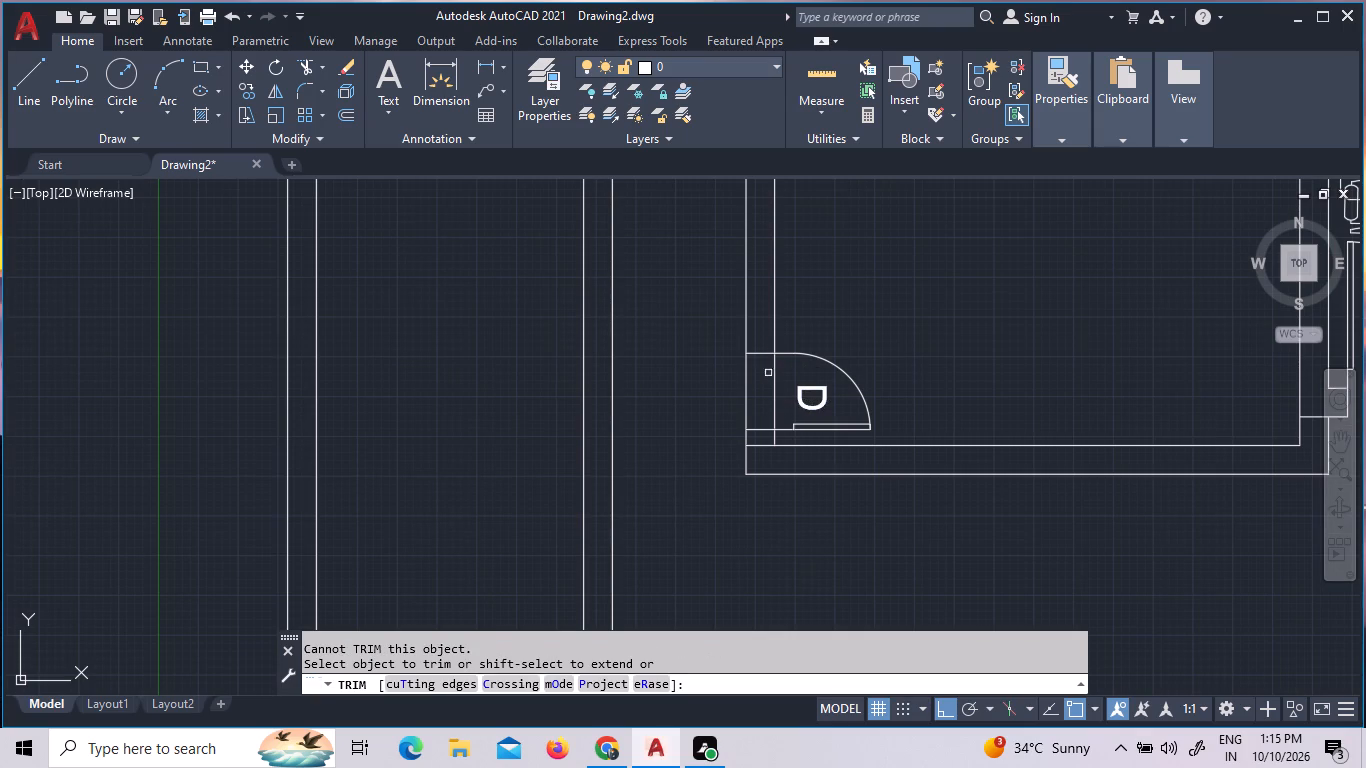
left_click(792, 371)
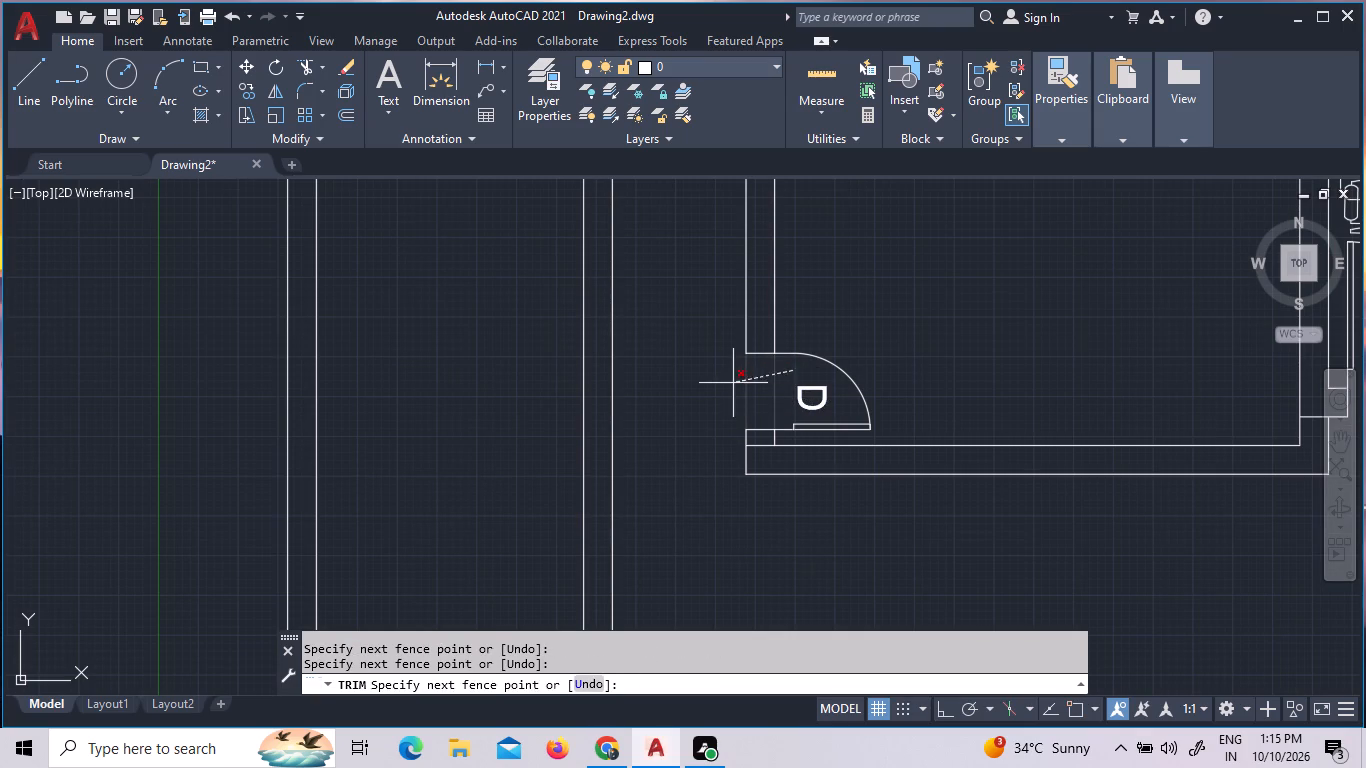
left_click(733, 383)
left_click(763, 444)
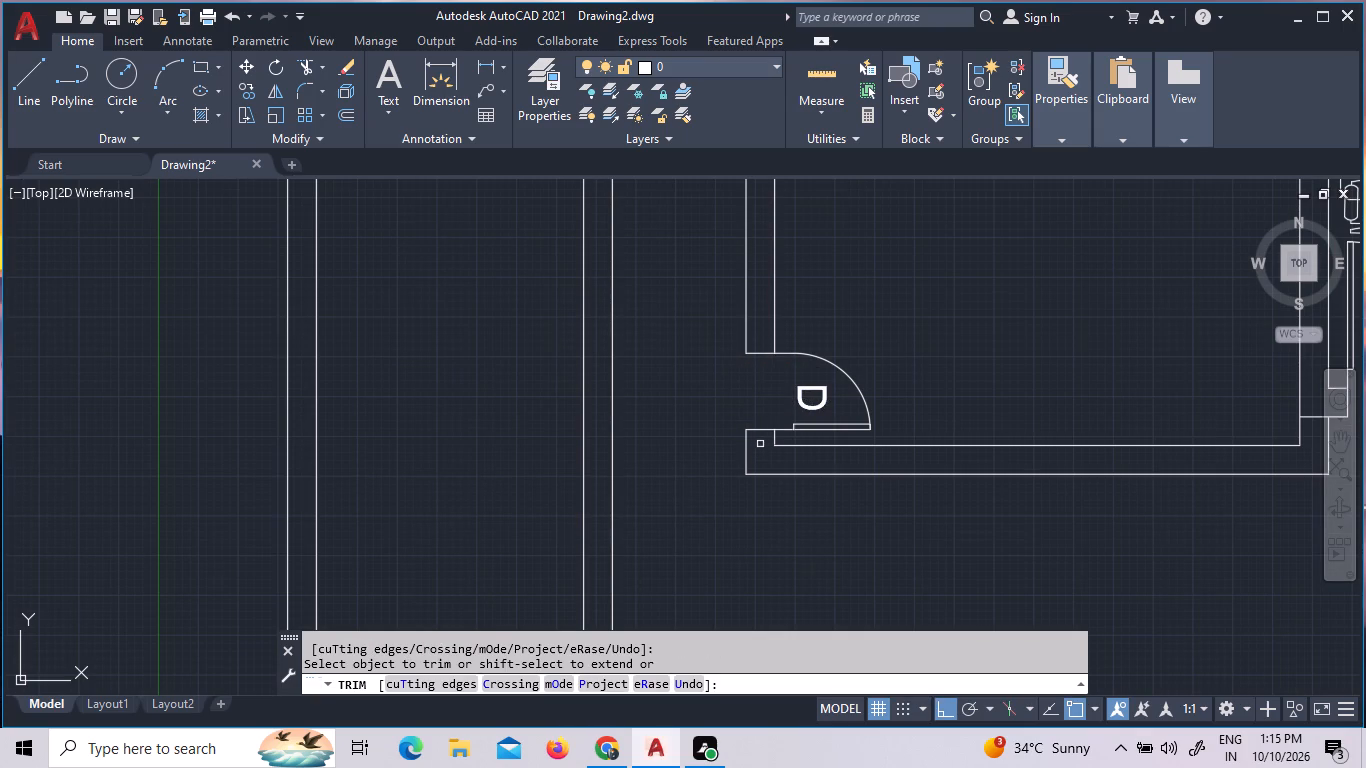
scroll(757, 444, "down", 3)
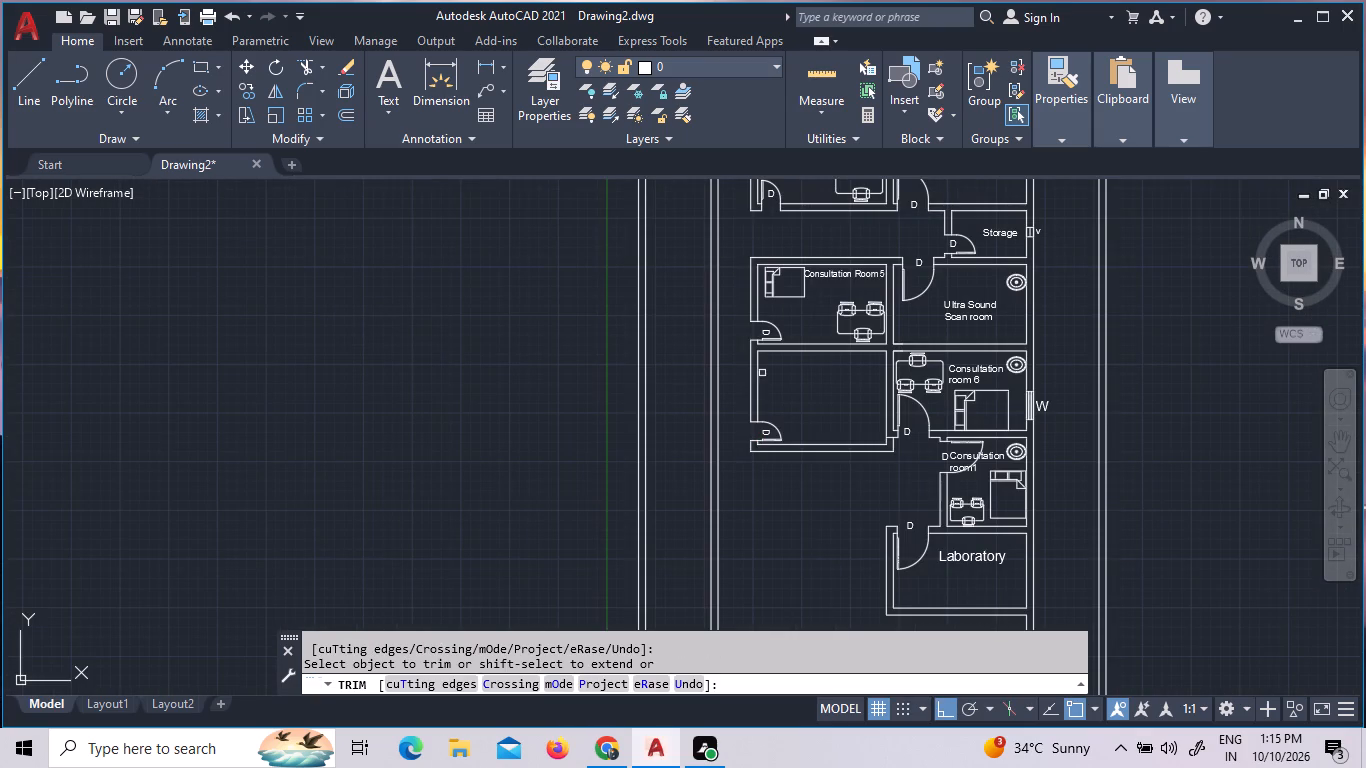
scroll(766, 440, "up", 5)
scroll(752, 504, "down", 3)
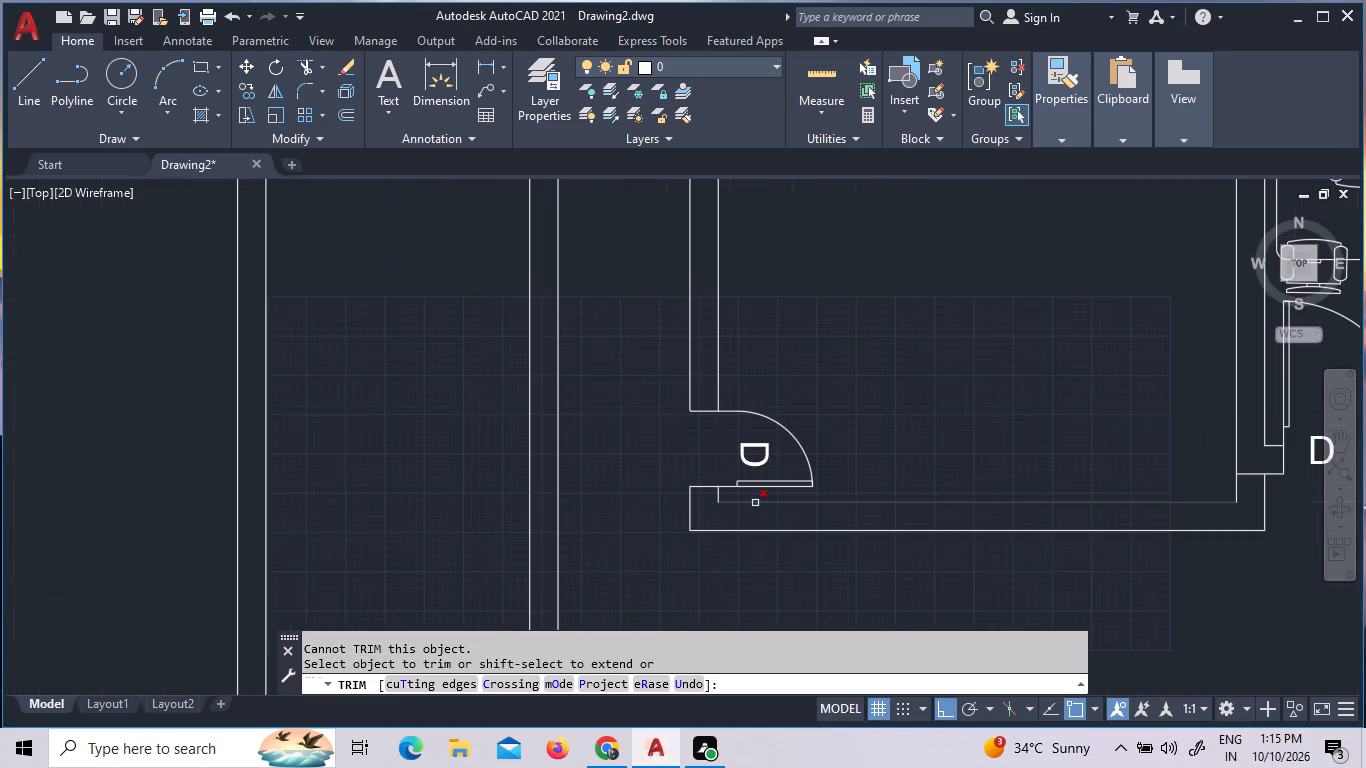
scroll(894, 450, "down", 2)
middle_click(1038, 514)
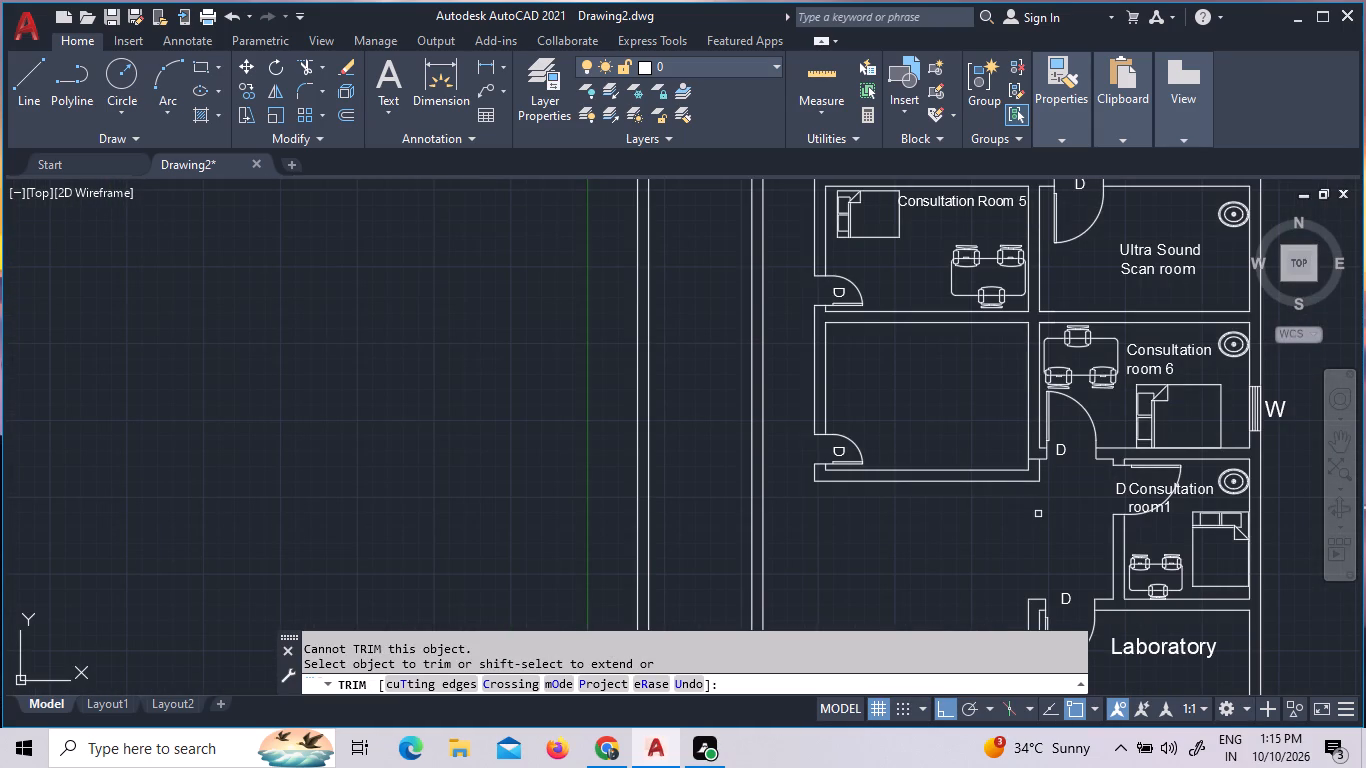
key("Escape")
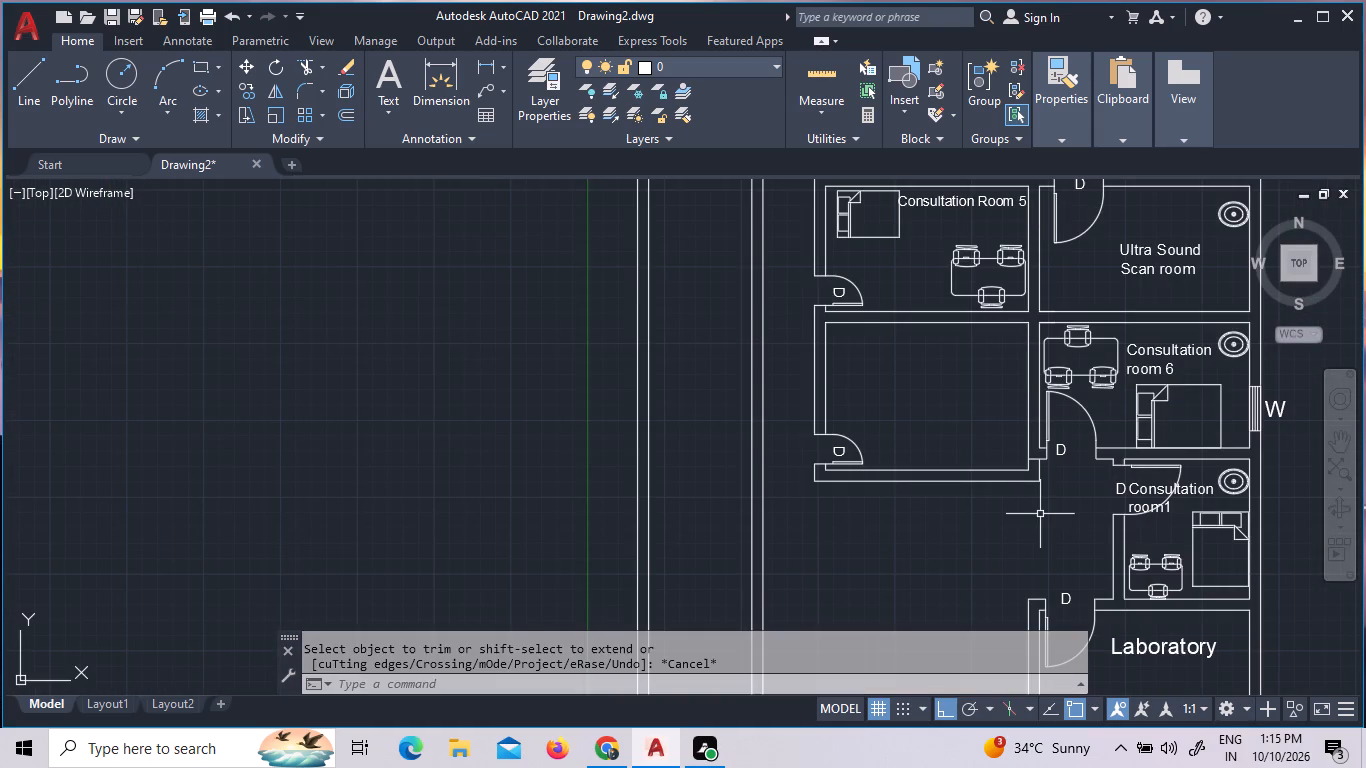
Copy the "Consultation Room 5" label into the upper middle of the empty room below, with ortho off.
left_click(947, 204)
right_click(947, 204)
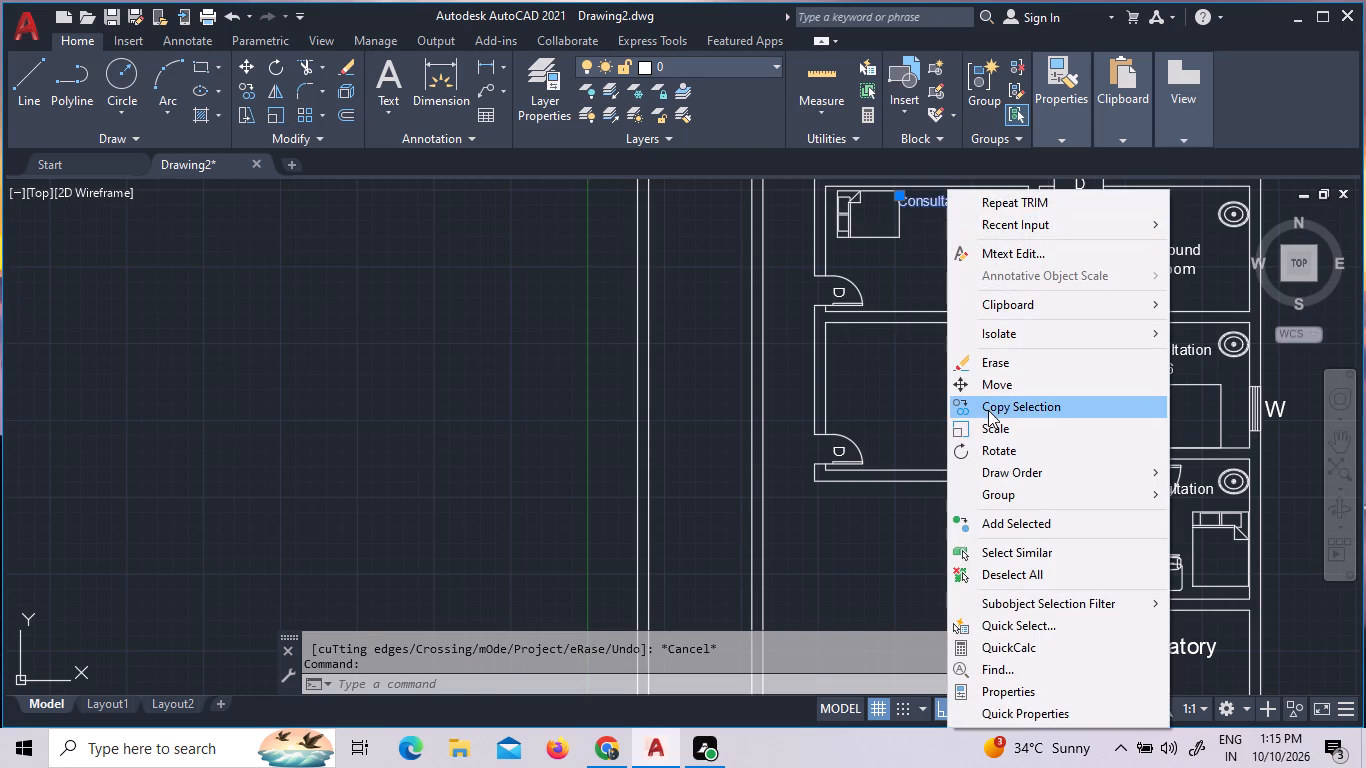
left_click(988, 410)
left_click(998, 338)
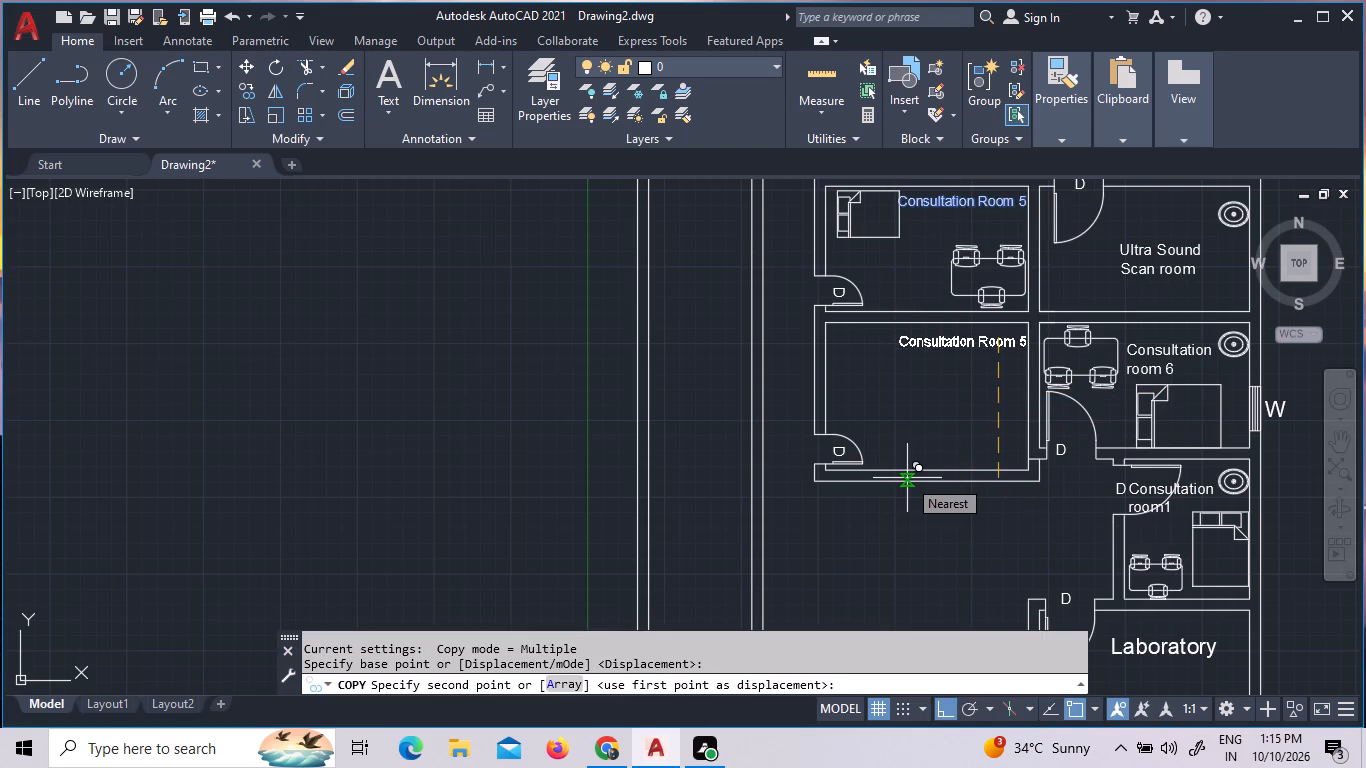
key("F8")
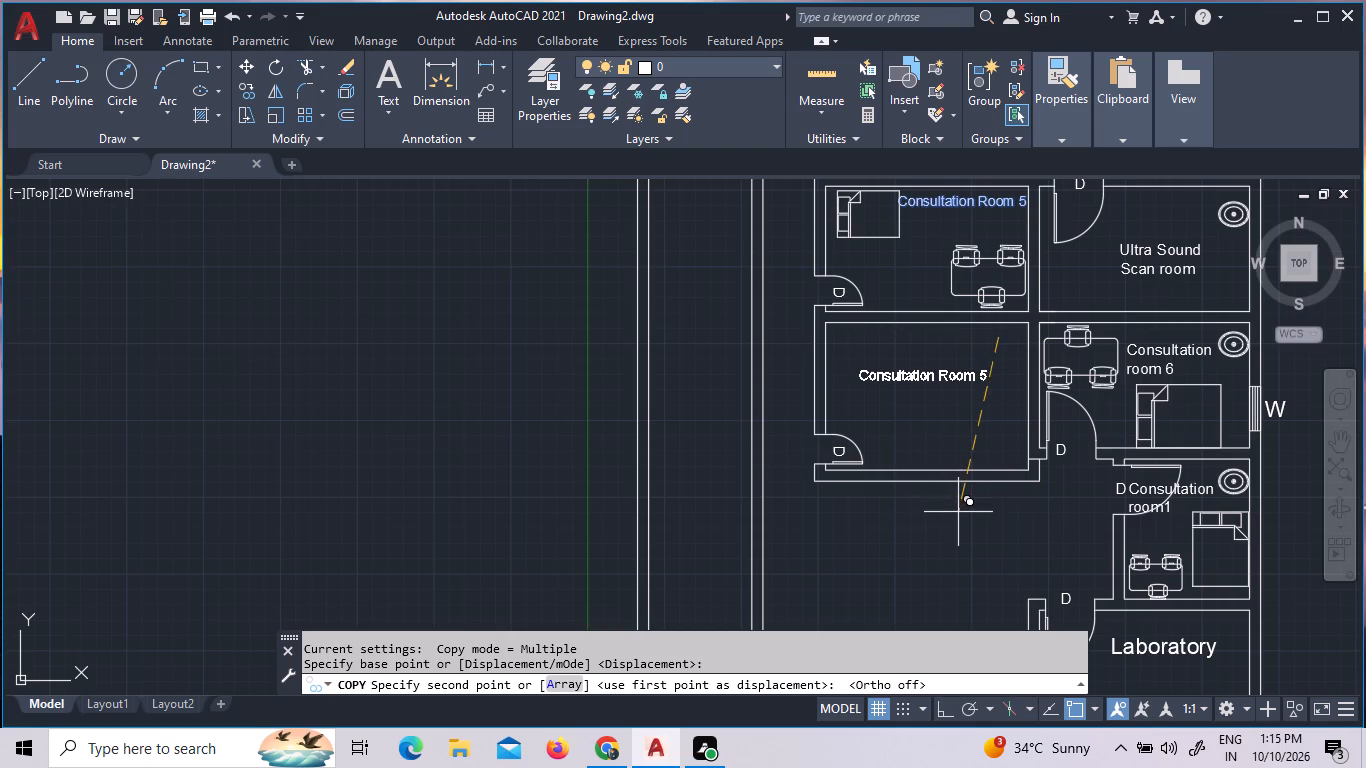
left_click(958, 512)
key("Escape")
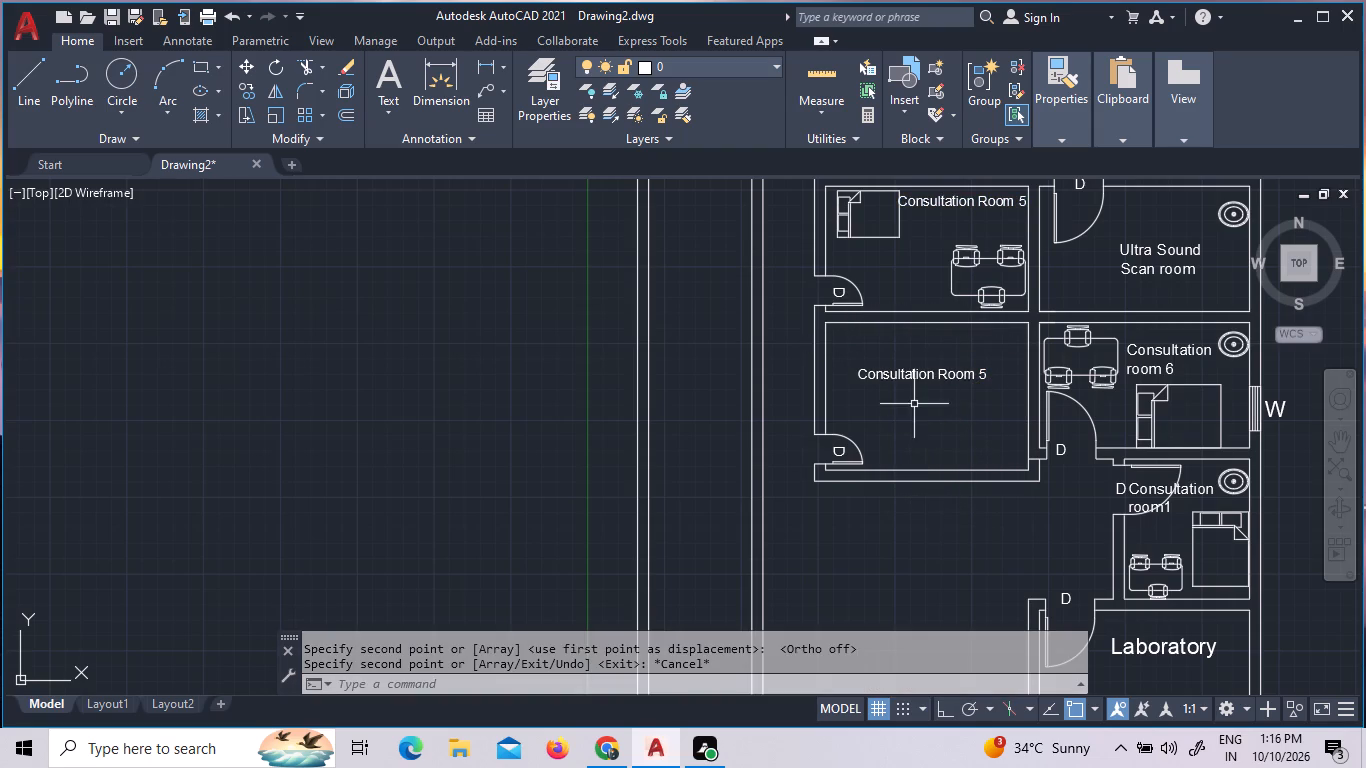
Change the copied "Consultation Room 5" label in the lower room to read "Examination room".
triple_click(910, 370)
triple_click(910, 370)
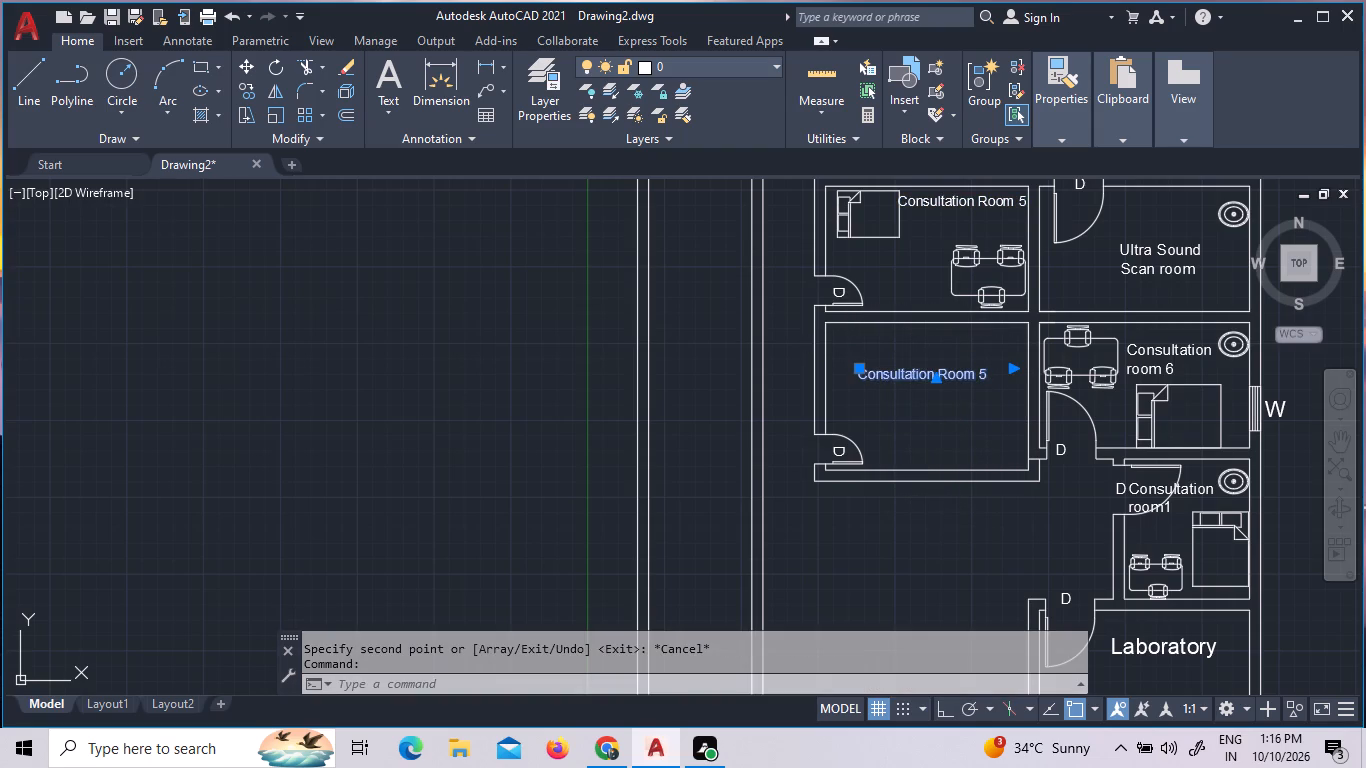
left_click(910, 370)
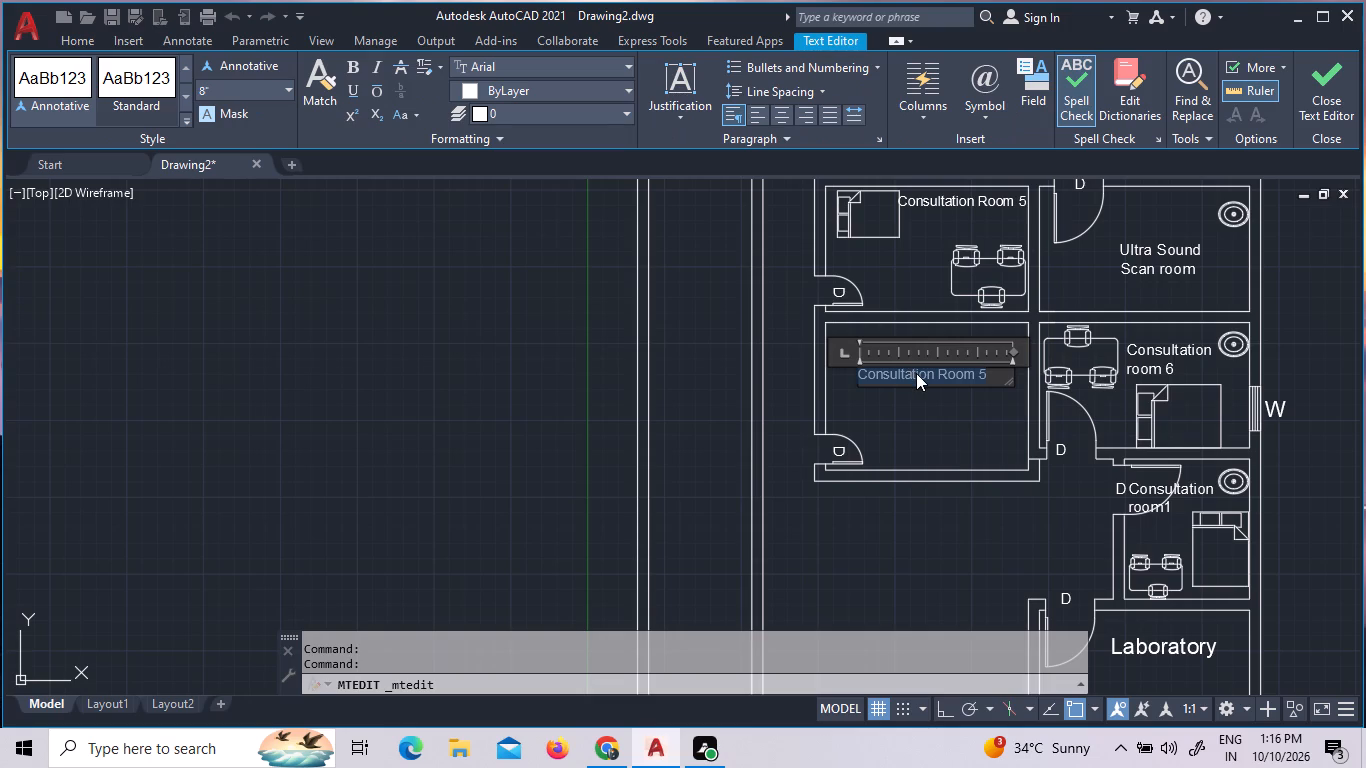
type("exa")
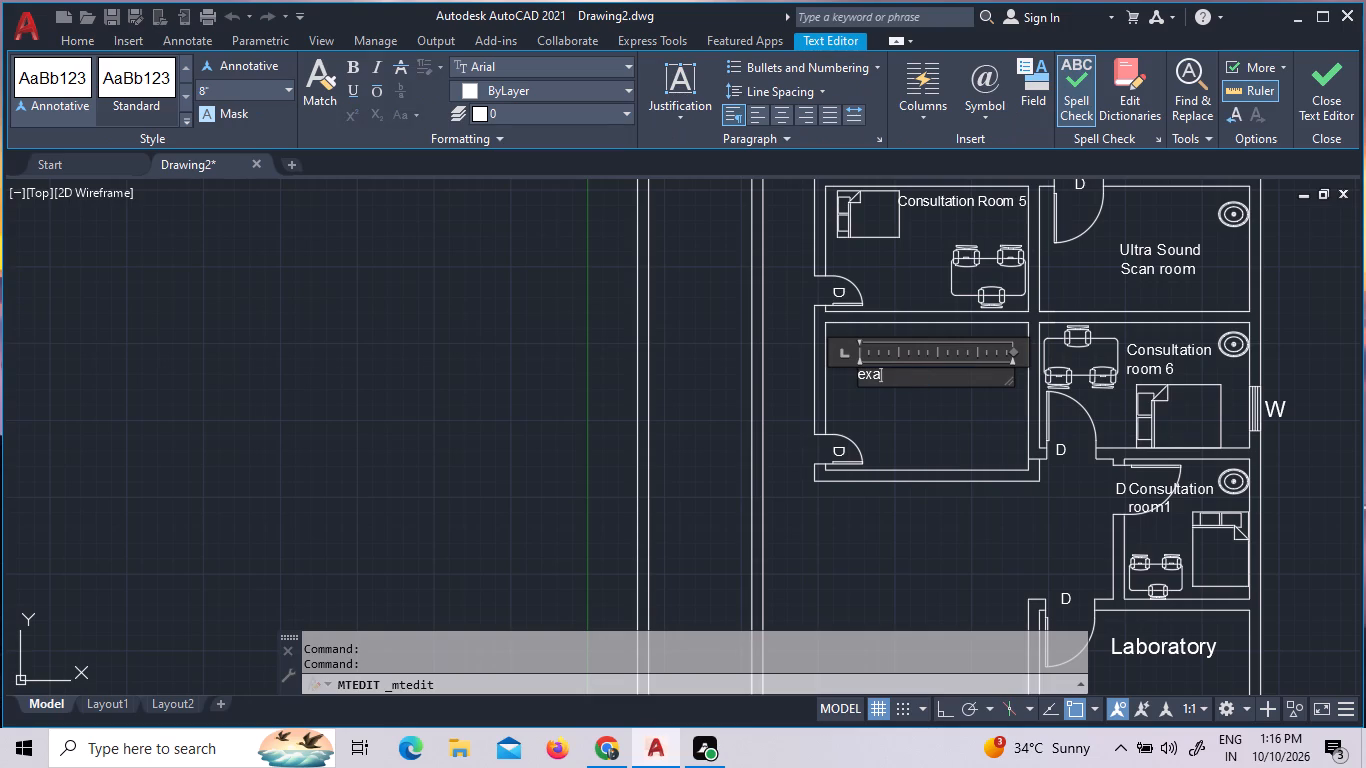
type("mination")
key("space")
key("r")
key("BackSpace")
key("BackSpace")
key("BackSpace")
key("BackSpace")
key("BackSpace")
key("BackSpace")
key("BackSpace")
key("BackSpace")
key("BackSpace")
key("BackSpace")
key("BackSpace")
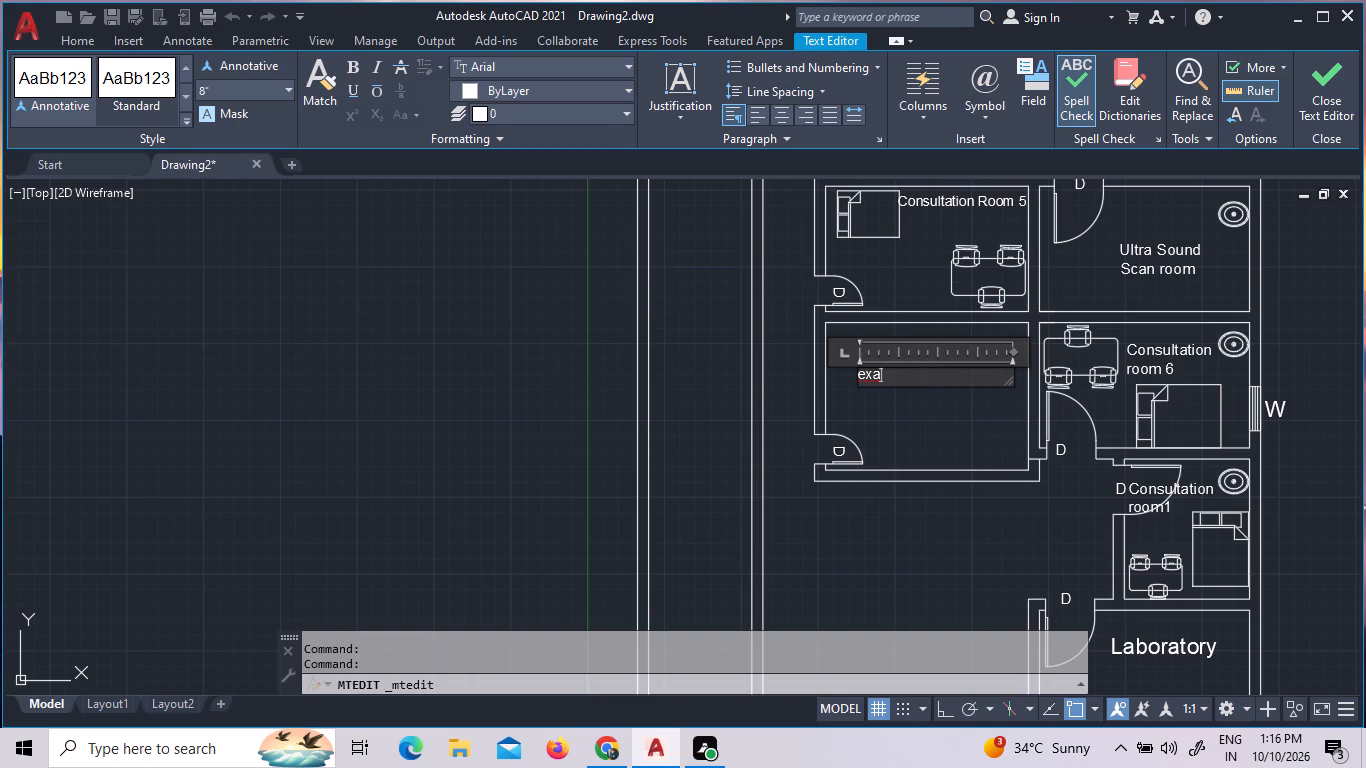
key("BackSpace")
key("BackSpace")
key("BackSpace")
key("e")
type("xa")
type("mination")
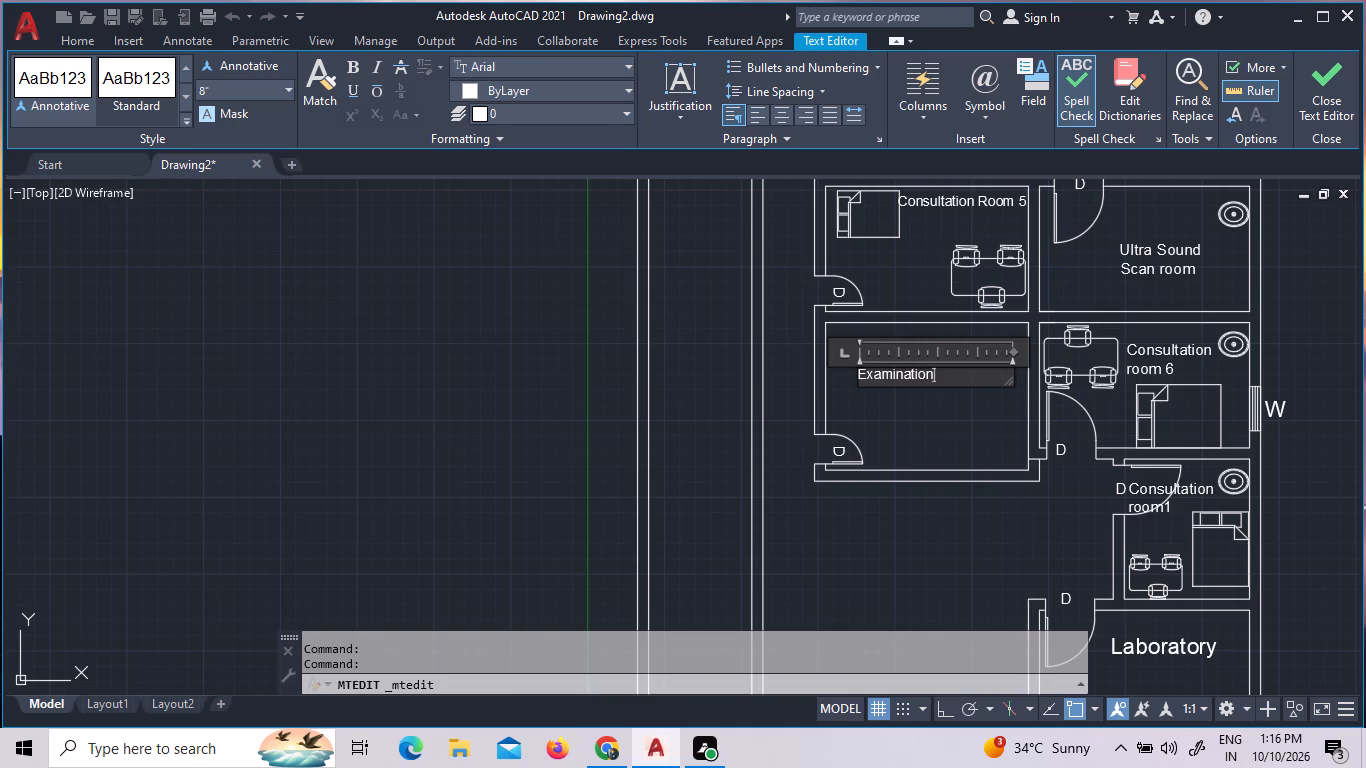
key("space")
type("room")
Set the "Examination room" label's text height to 9" and finish editing it.
left_click_drag(987, 384, 930, 388)
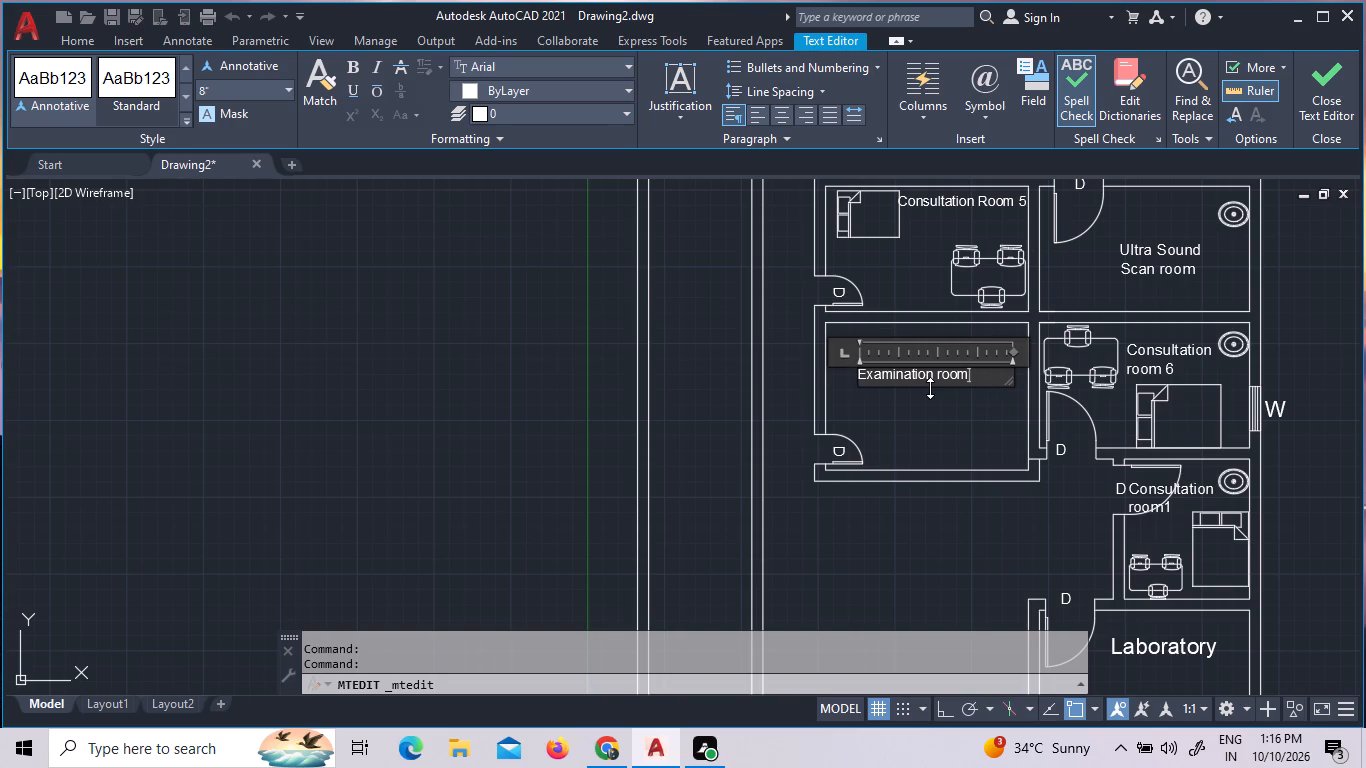
left_click_drag(965, 371, 755, 364)
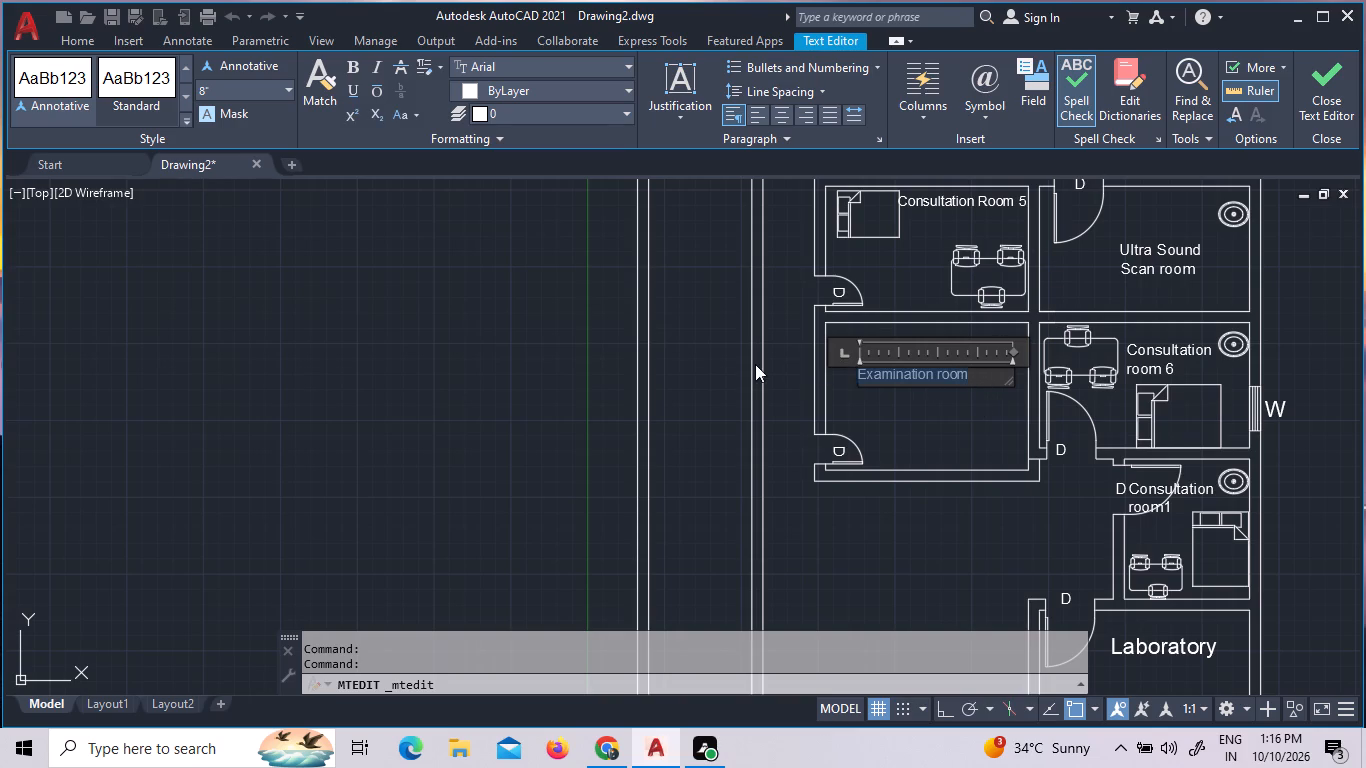
left_click(285, 88)
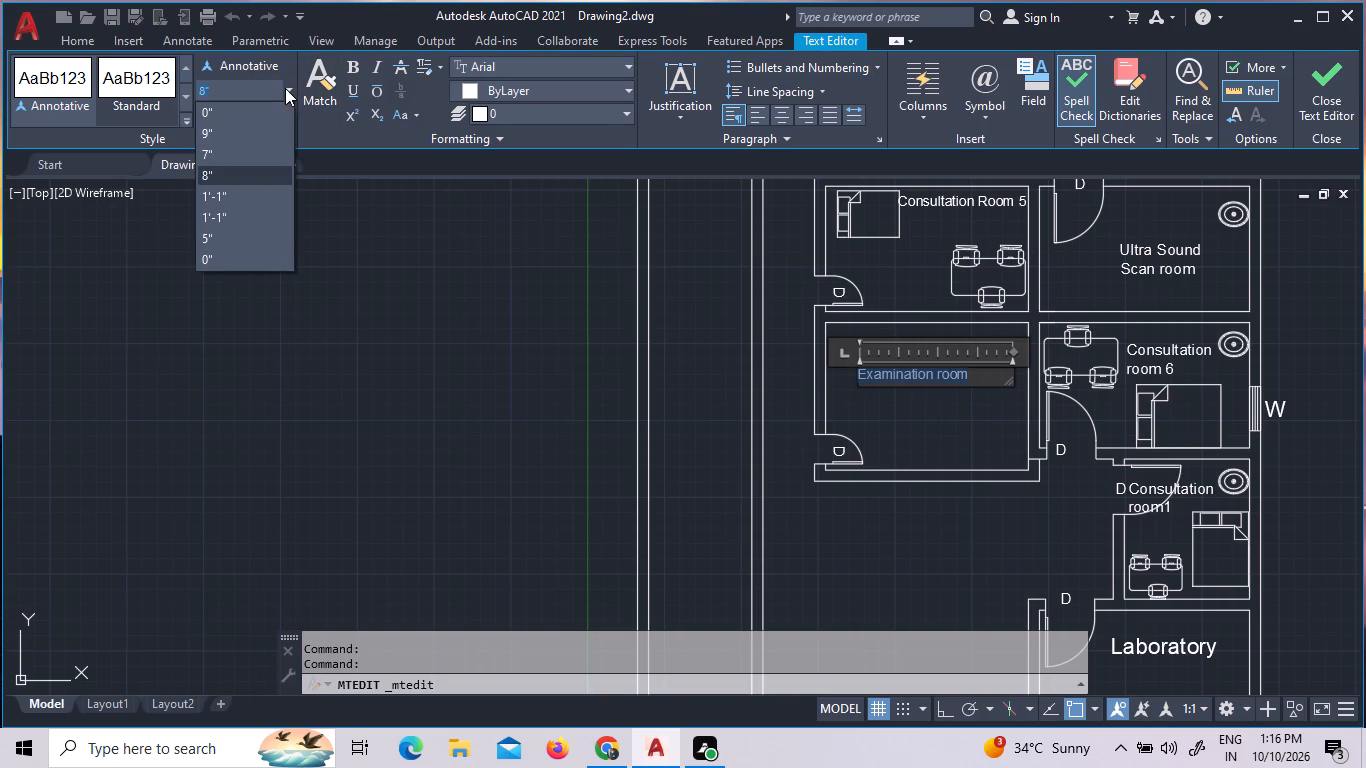
left_click(238, 132)
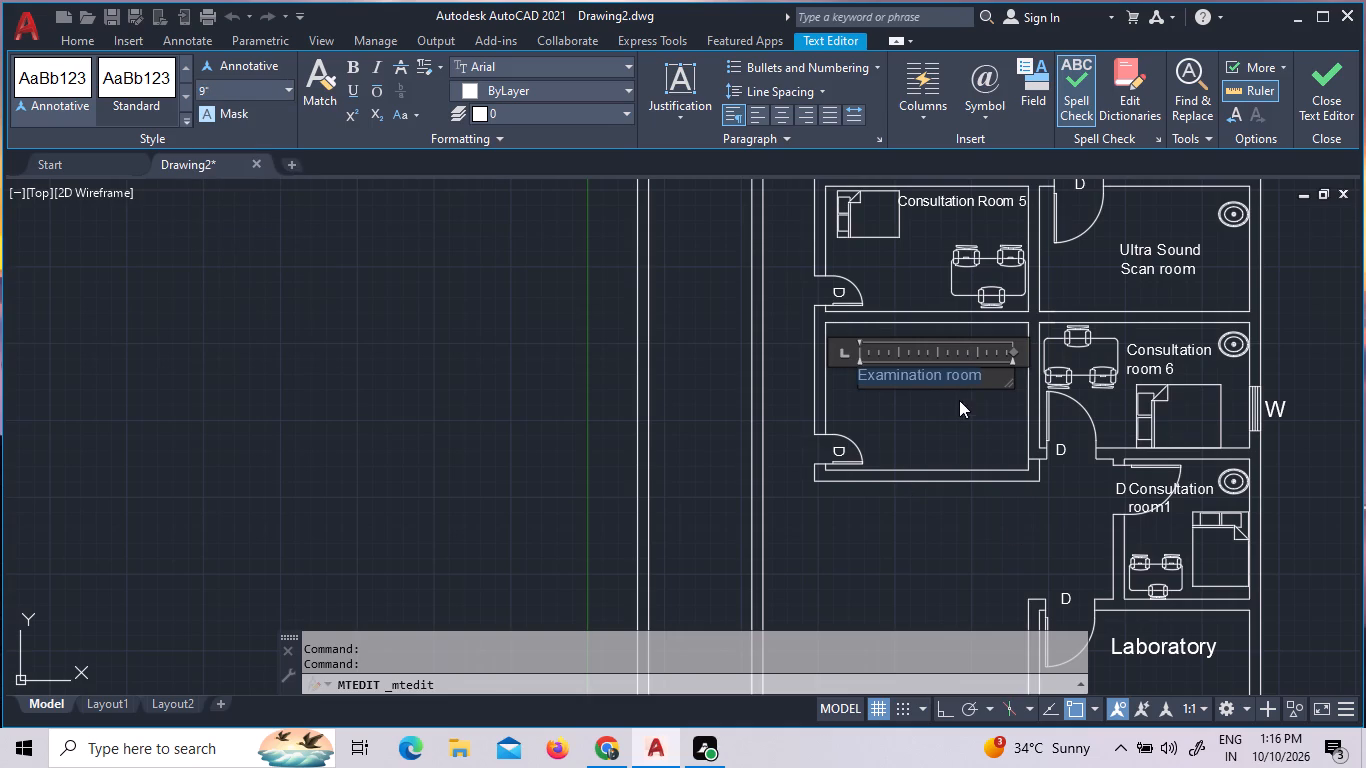
left_click(941, 420)
Copy the two upper chairs from the desk in Consultation room1 to the Examination room's south wall.
scroll(922, 426, "down", 1)
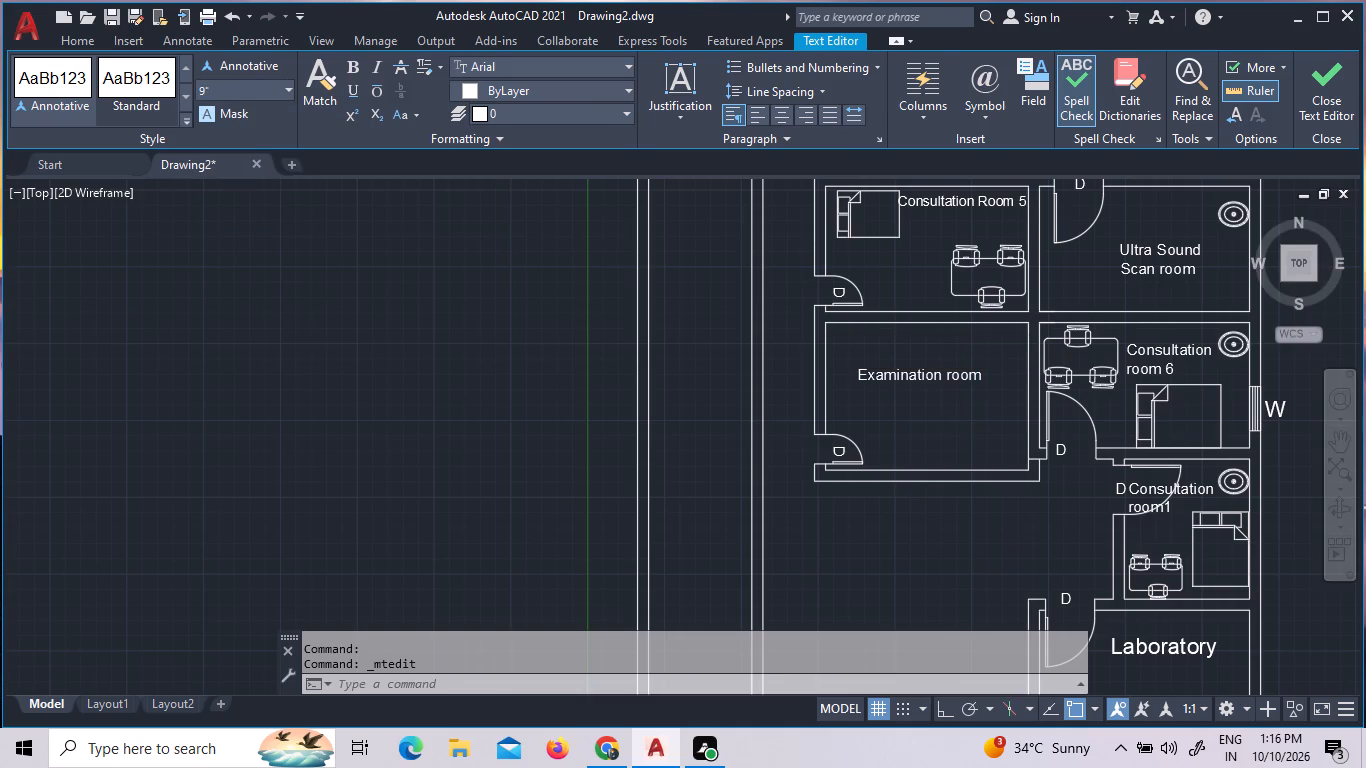
scroll(946, 489, "up", 2)
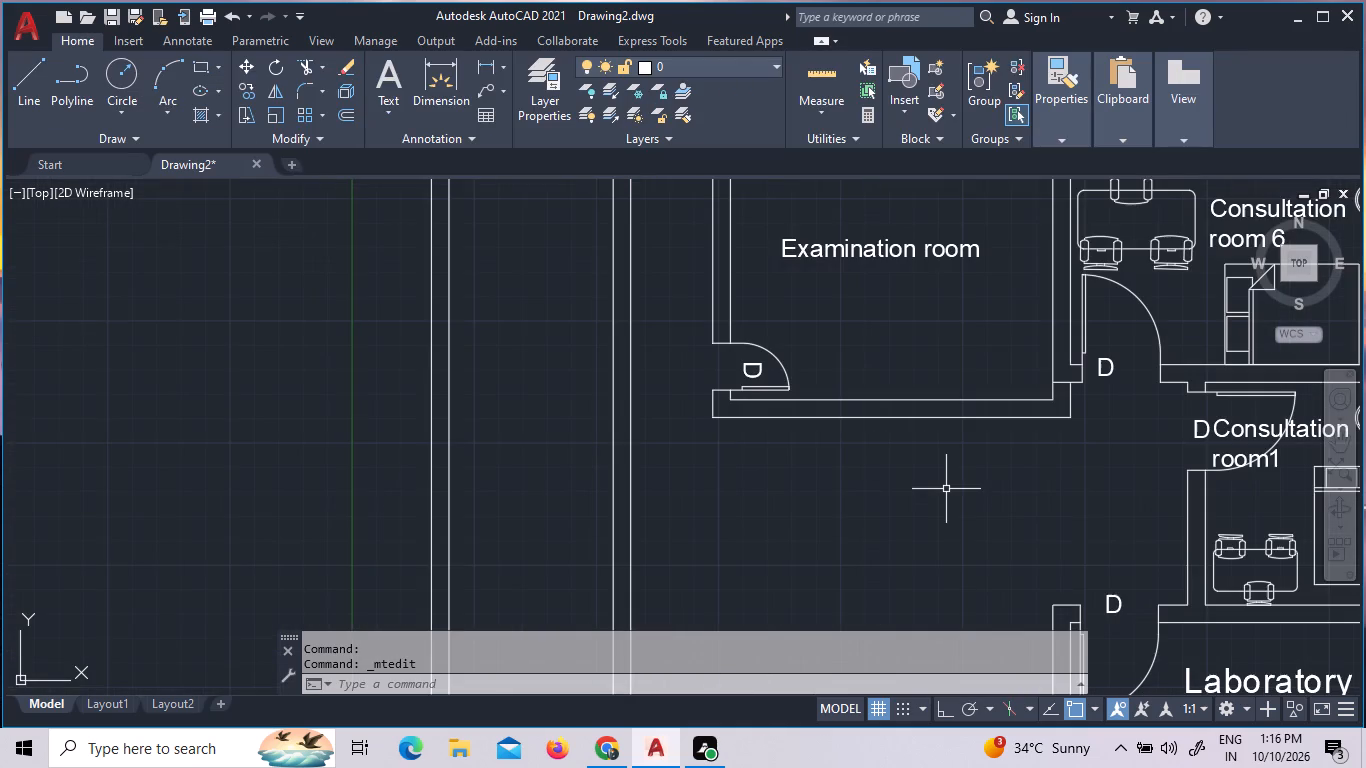
middle_click_drag(946, 489, 877, 367)
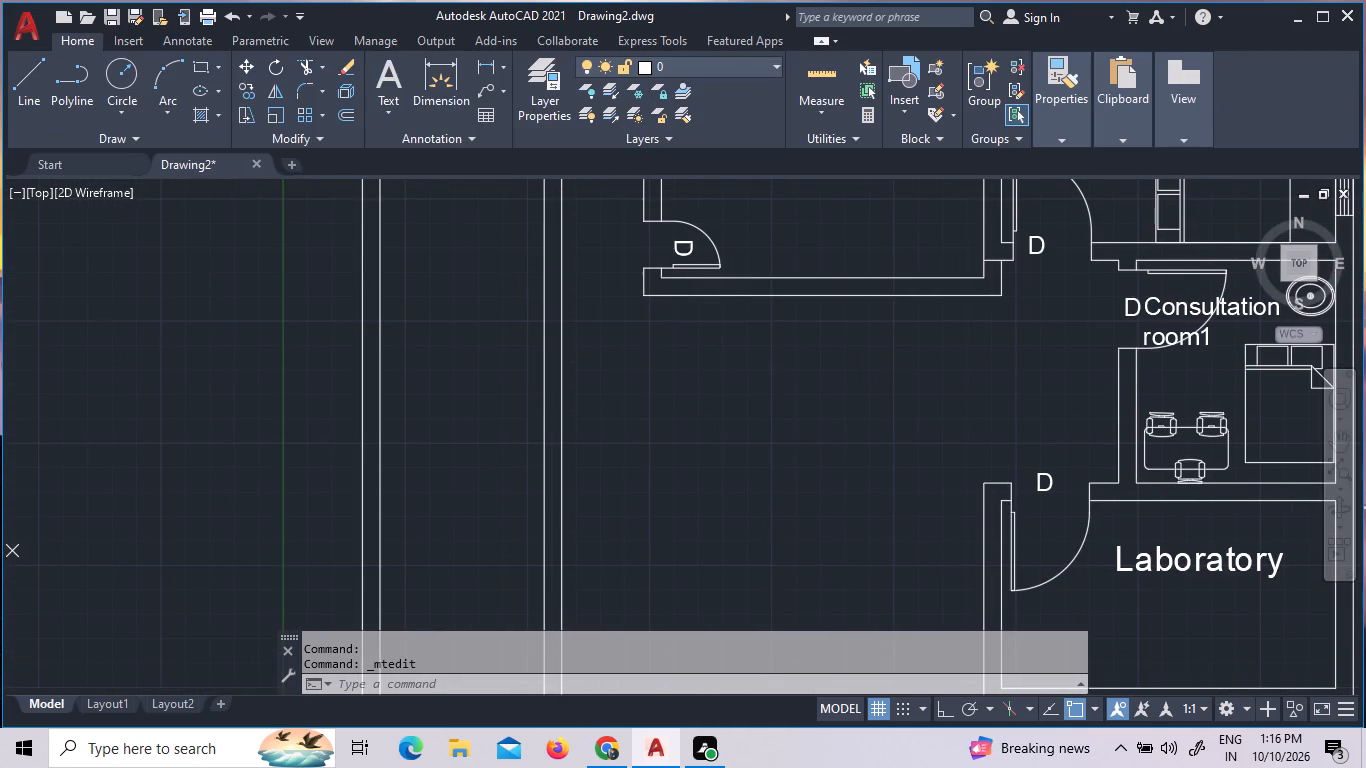
scroll(918, 365, "down", 1)
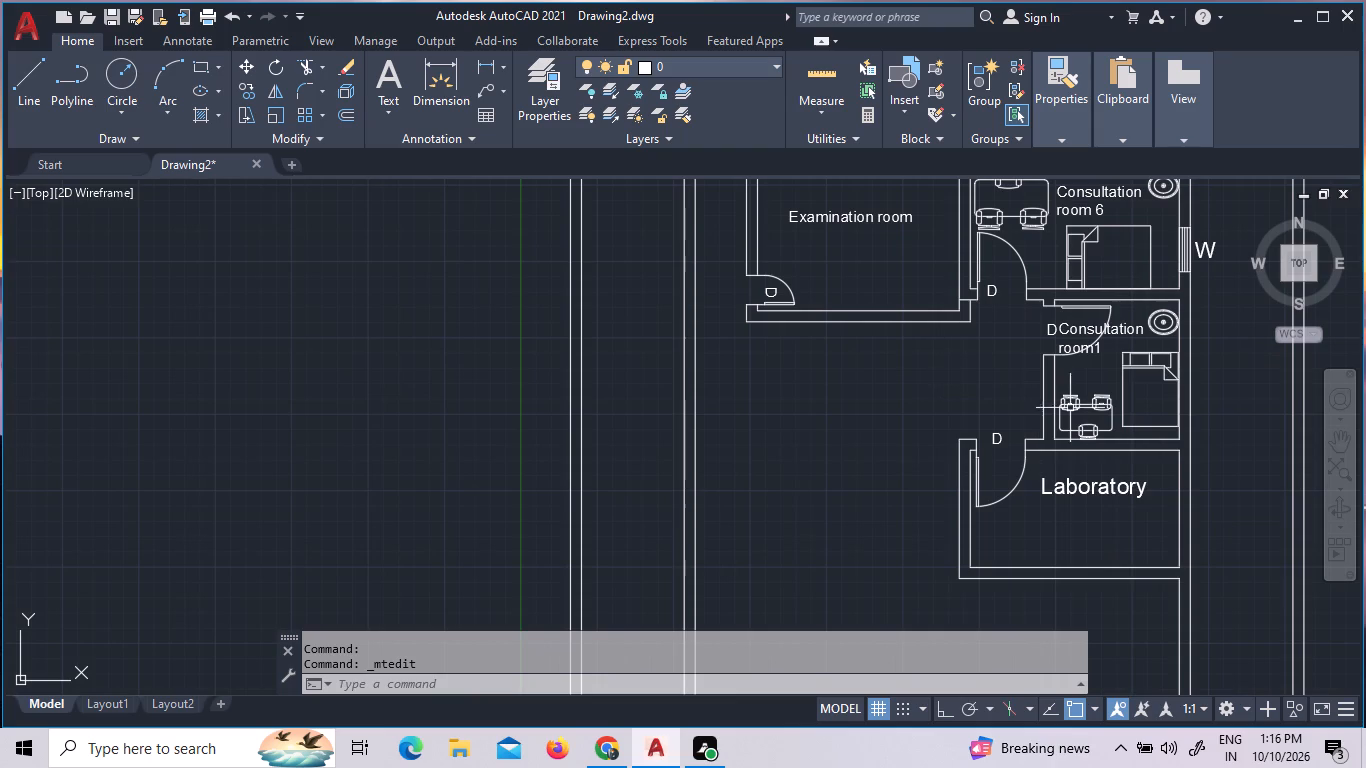
scroll(1068, 409, "up", 5)
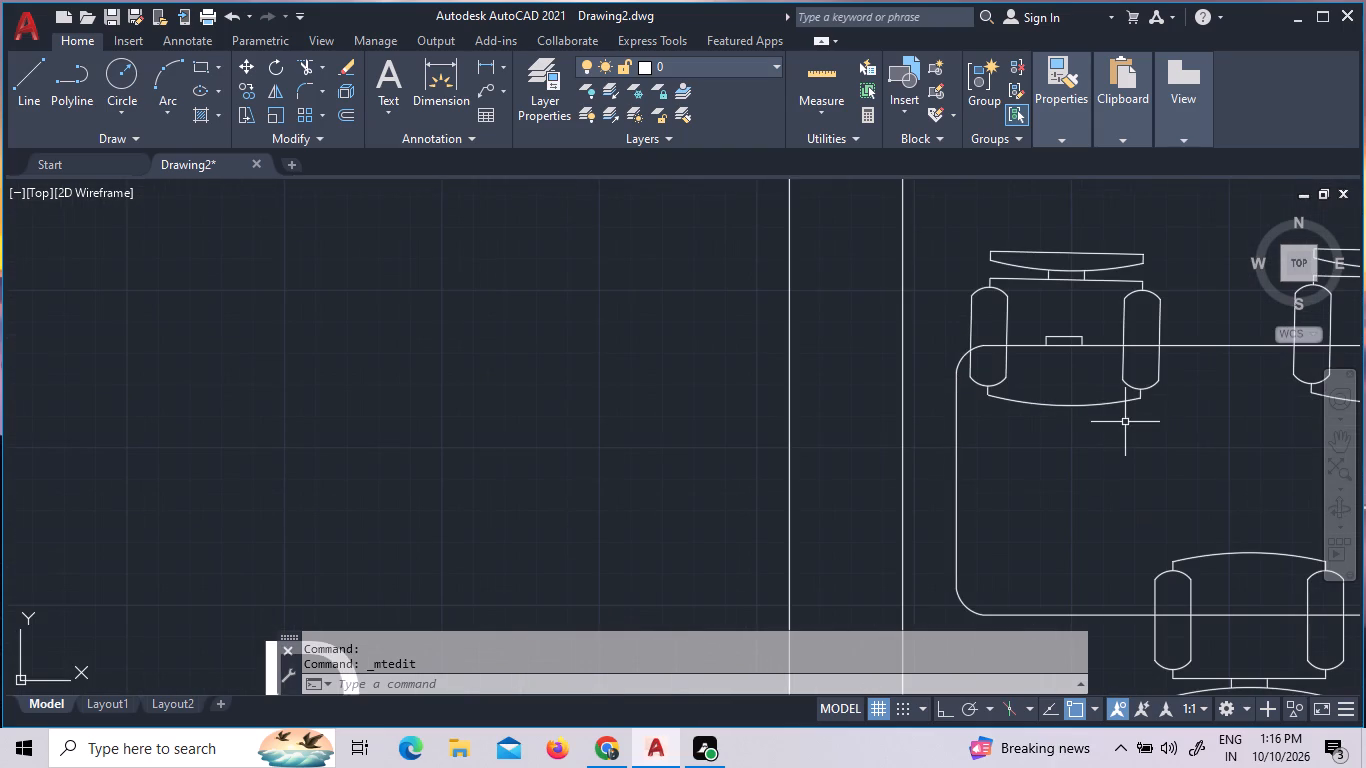
left_click(1125, 424)
left_click(1060, 379)
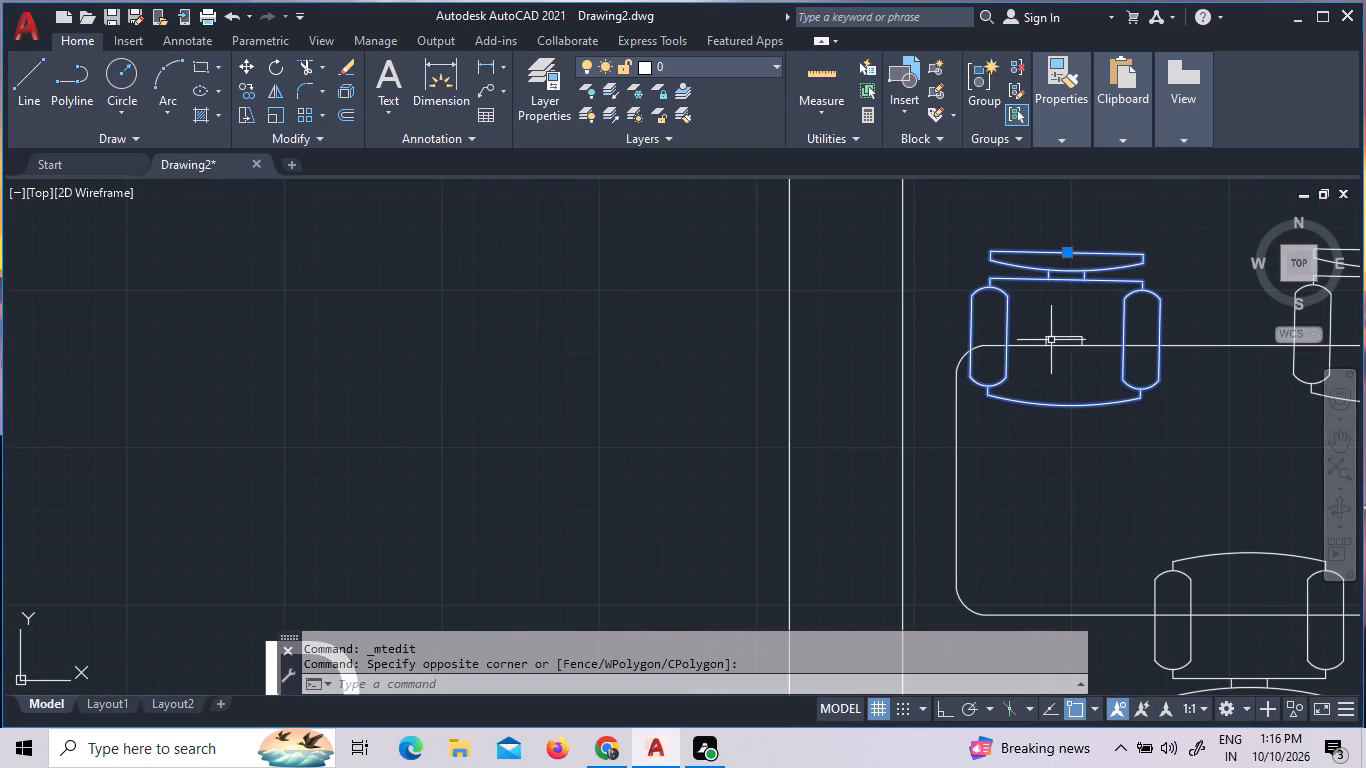
scroll(1044, 414, "down", 2)
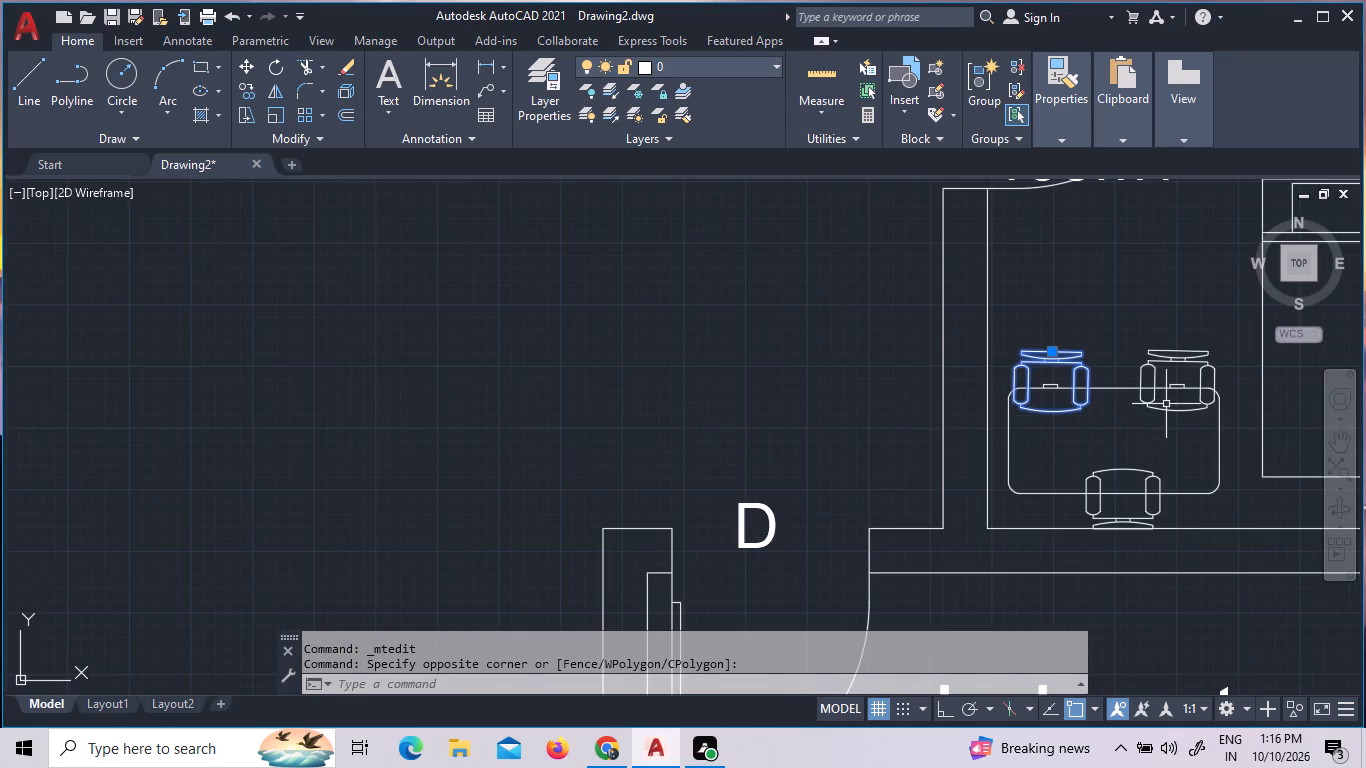
left_click(1179, 431)
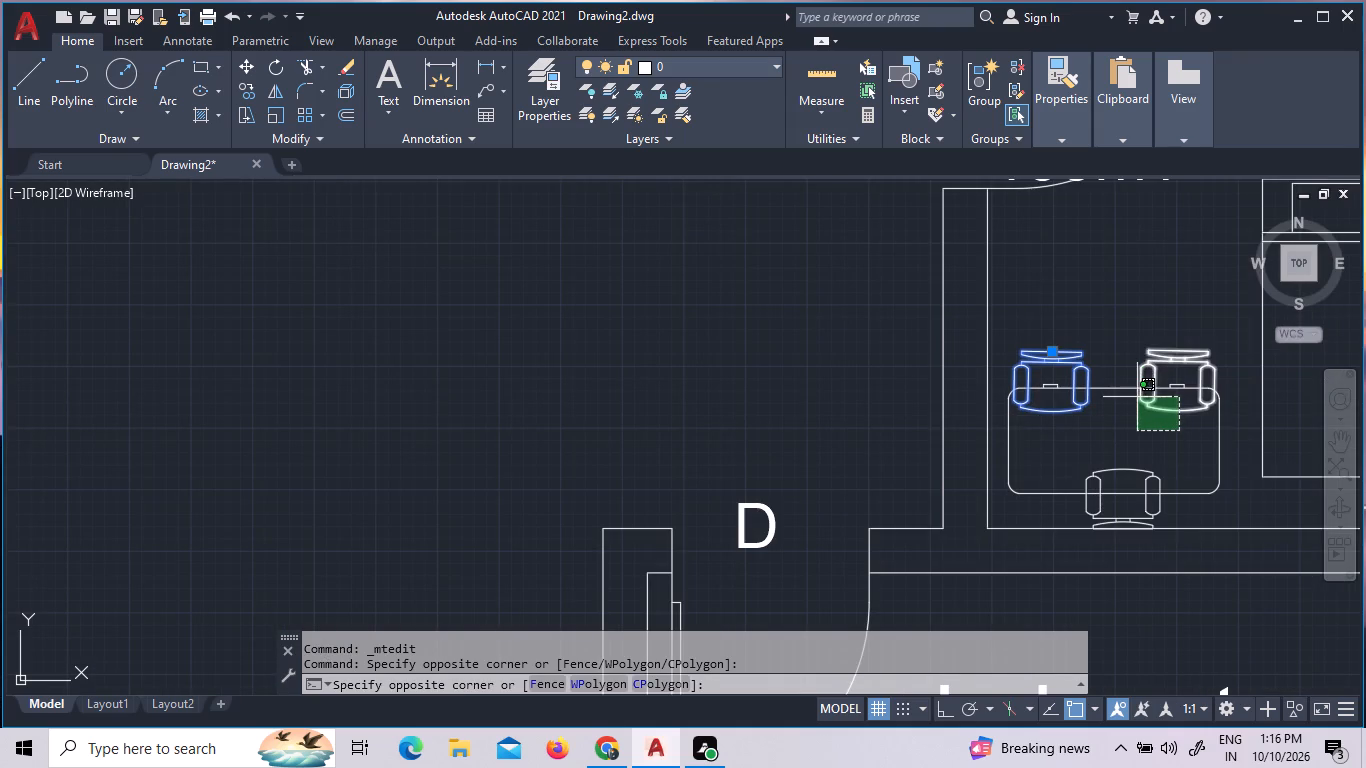
left_click(1138, 399)
right_click(749, 267)
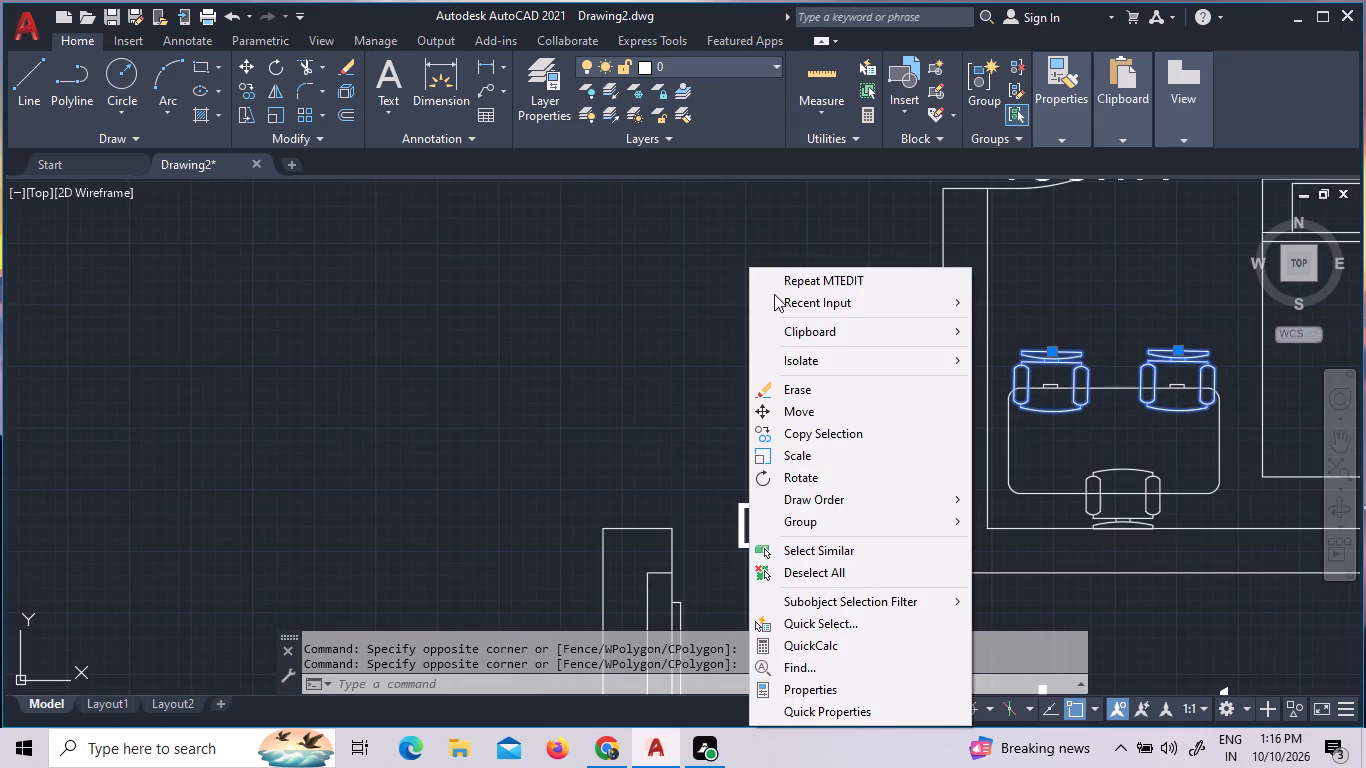
double_click(836, 438)
scroll(687, 333, "down", 3)
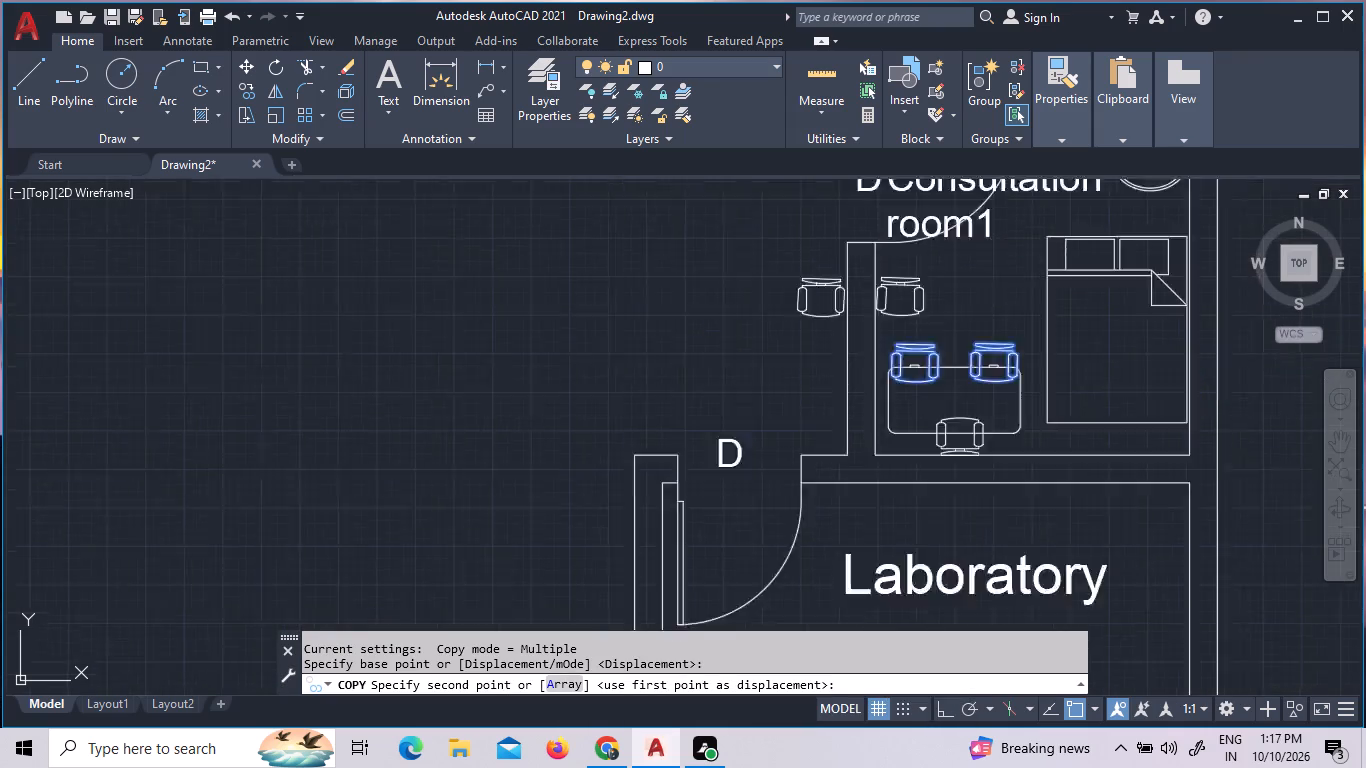
scroll(695, 357, "down", 2)
scroll(623, 339, "up", 5)
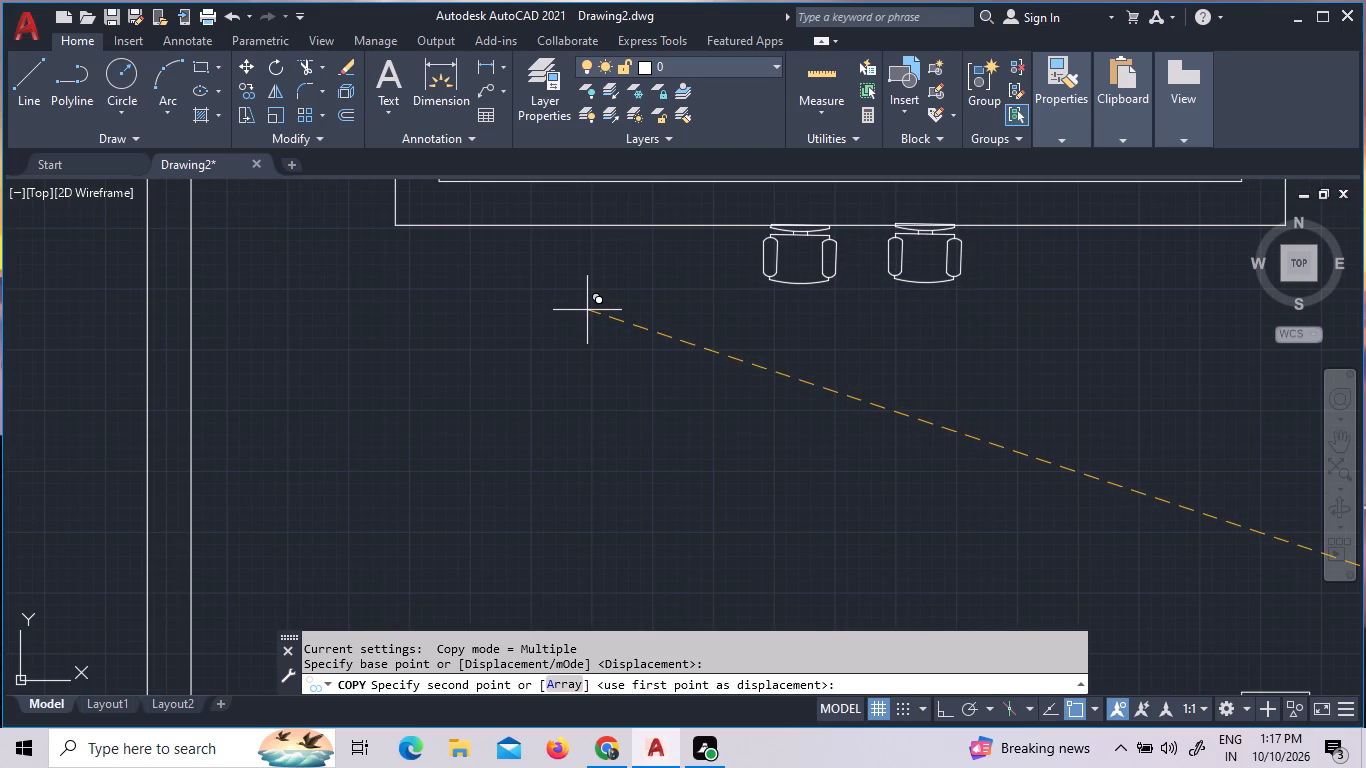
scroll(580, 316, "up", 2)
scroll(571, 329, "down", 3)
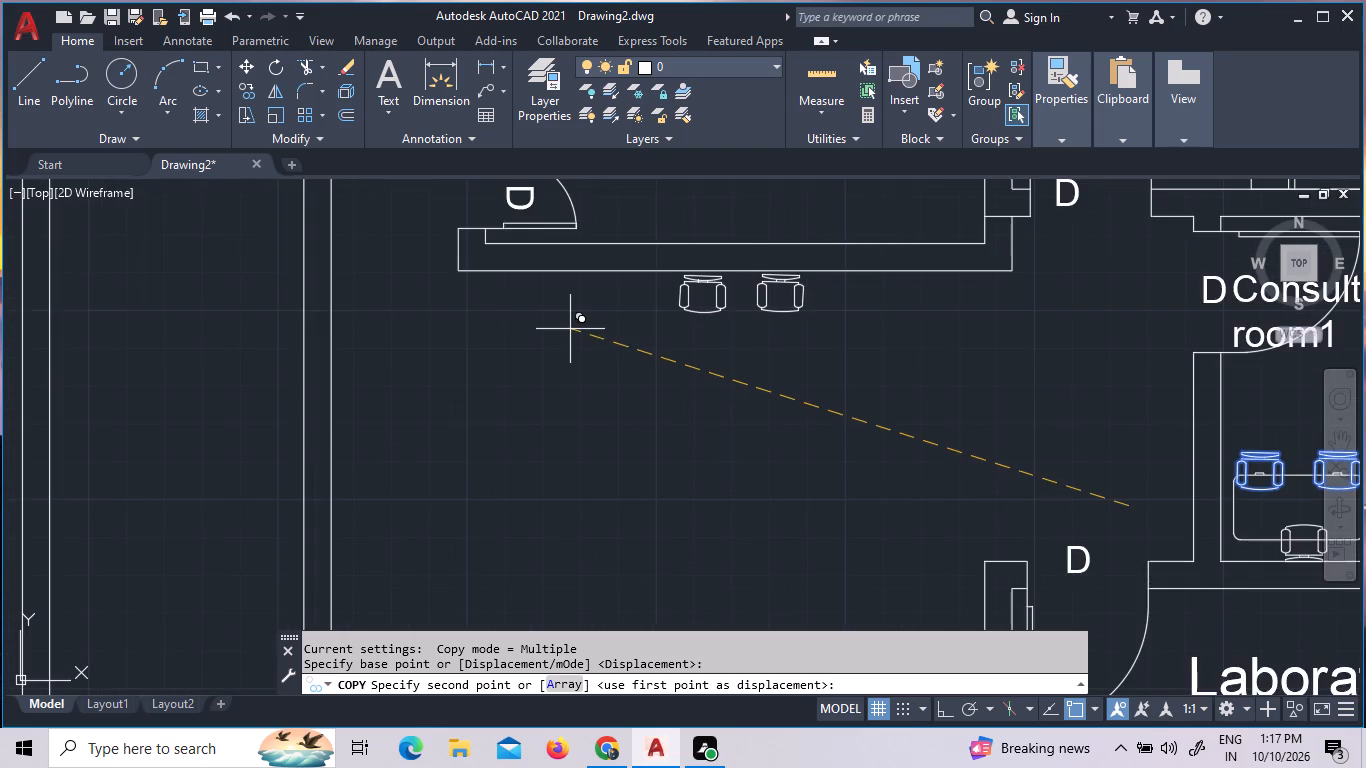
scroll(570, 329, "up", 1)
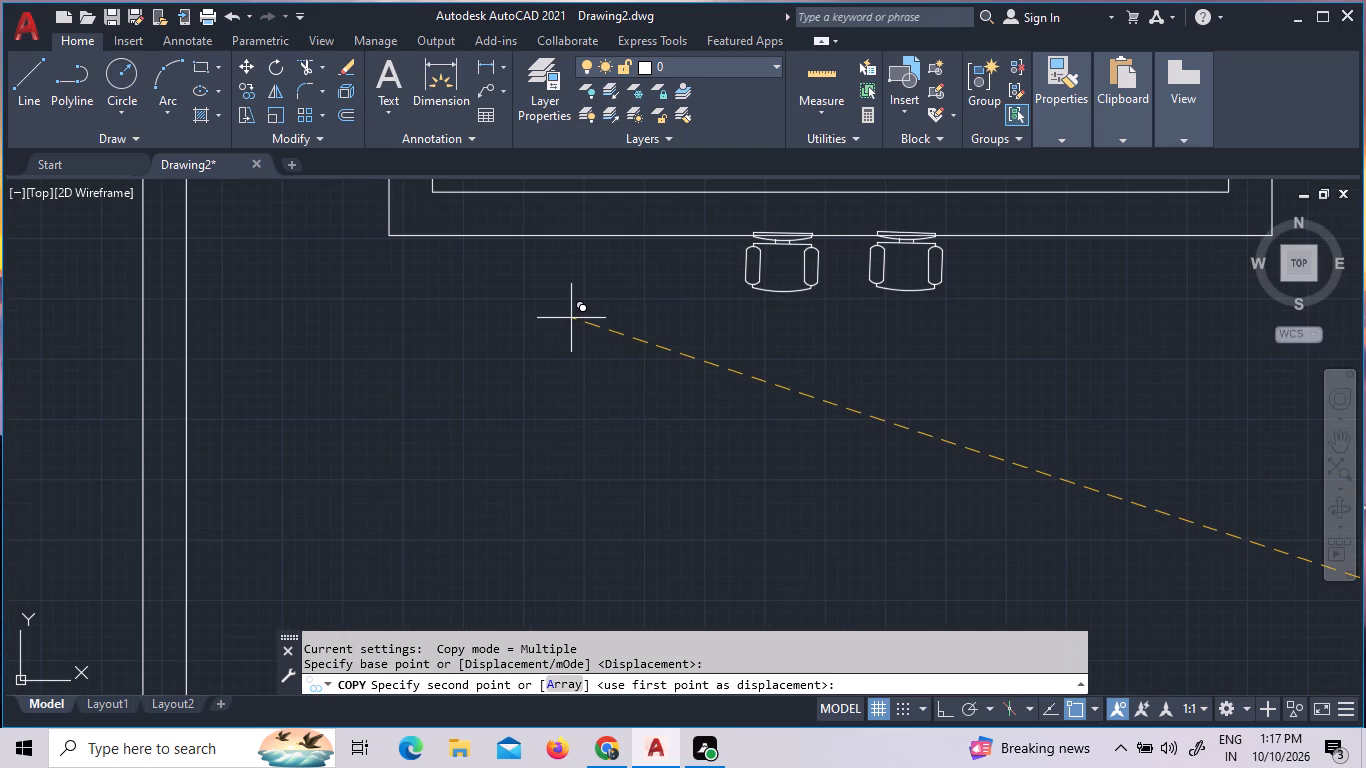
left_click(588, 237)
scroll(589, 453, "down", 2)
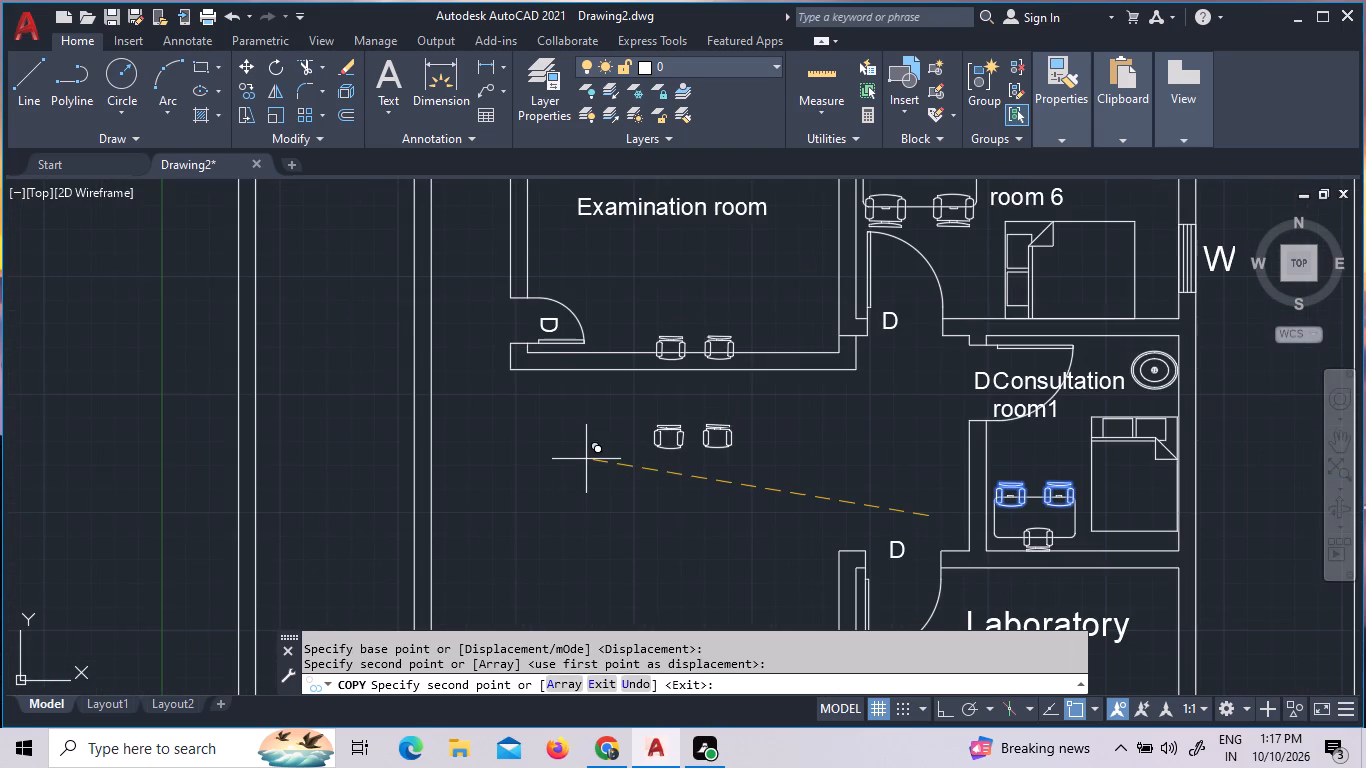
key("Escape")
key("Escape")
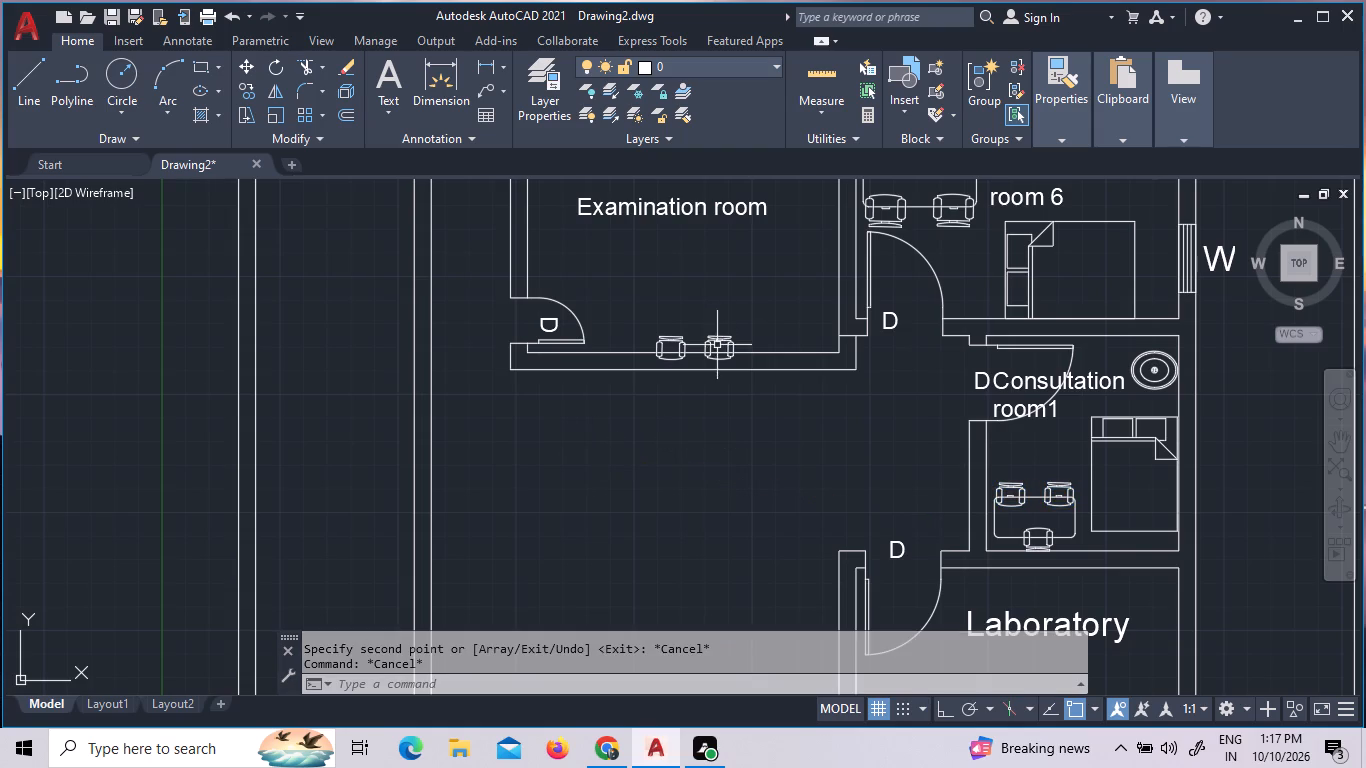
Move the two copied chairs straight down to the outer face of the Examination room's south wall, with ortho on.
left_click(722, 359)
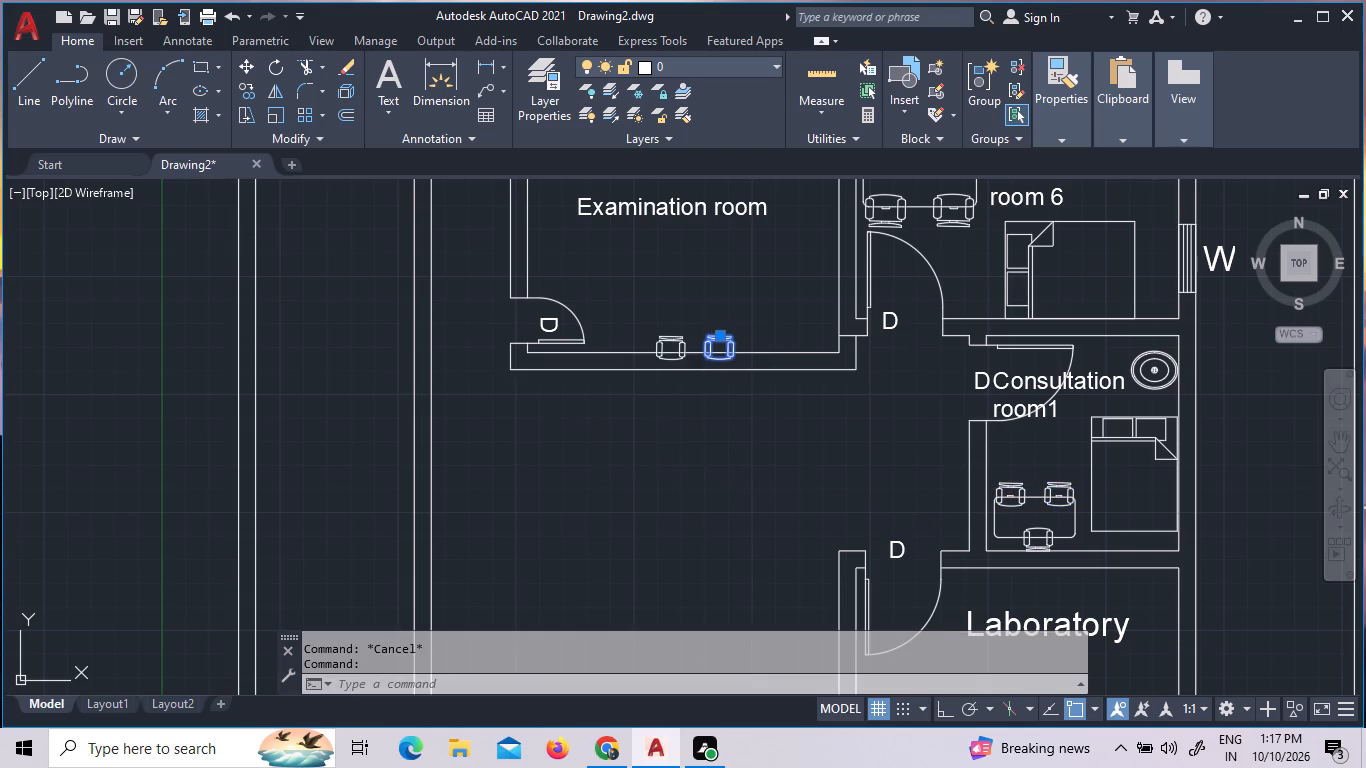
left_click(665, 356)
right_click(677, 259)
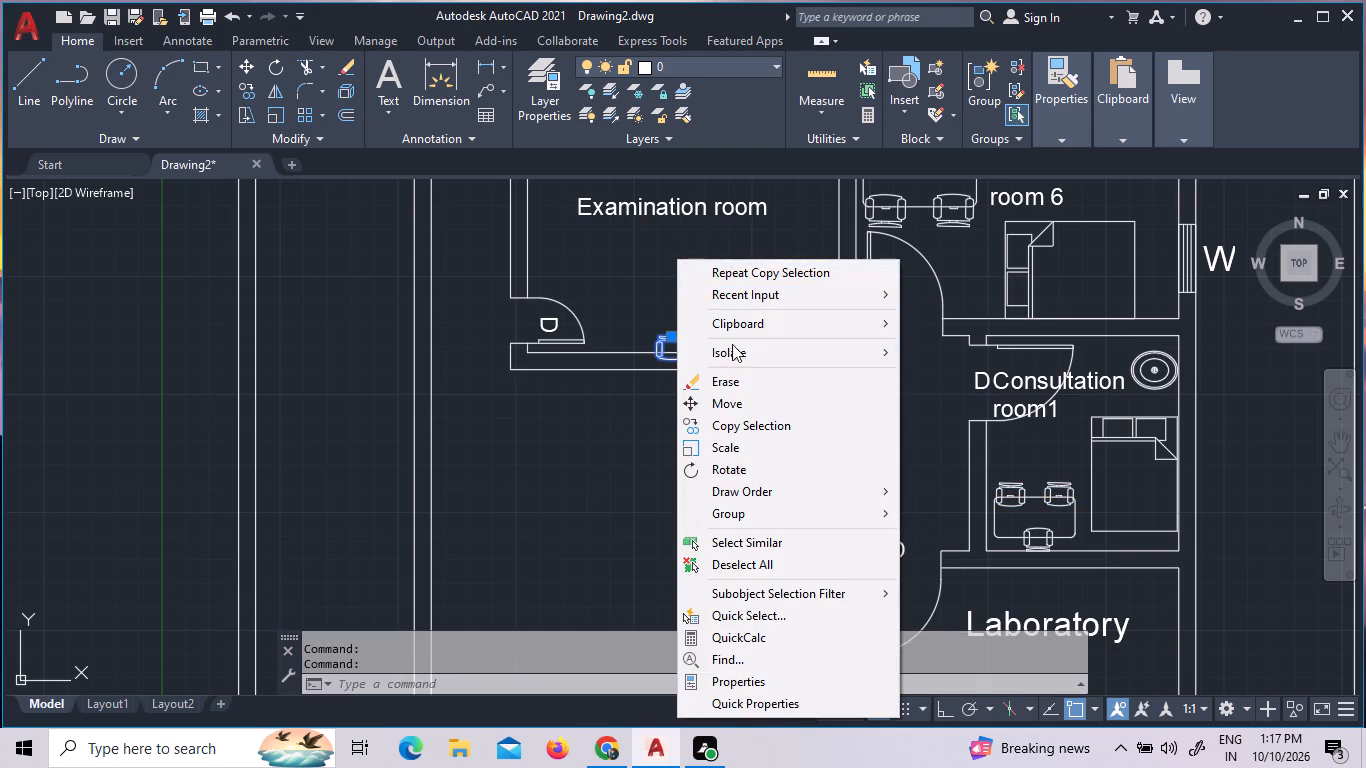
left_click(751, 408)
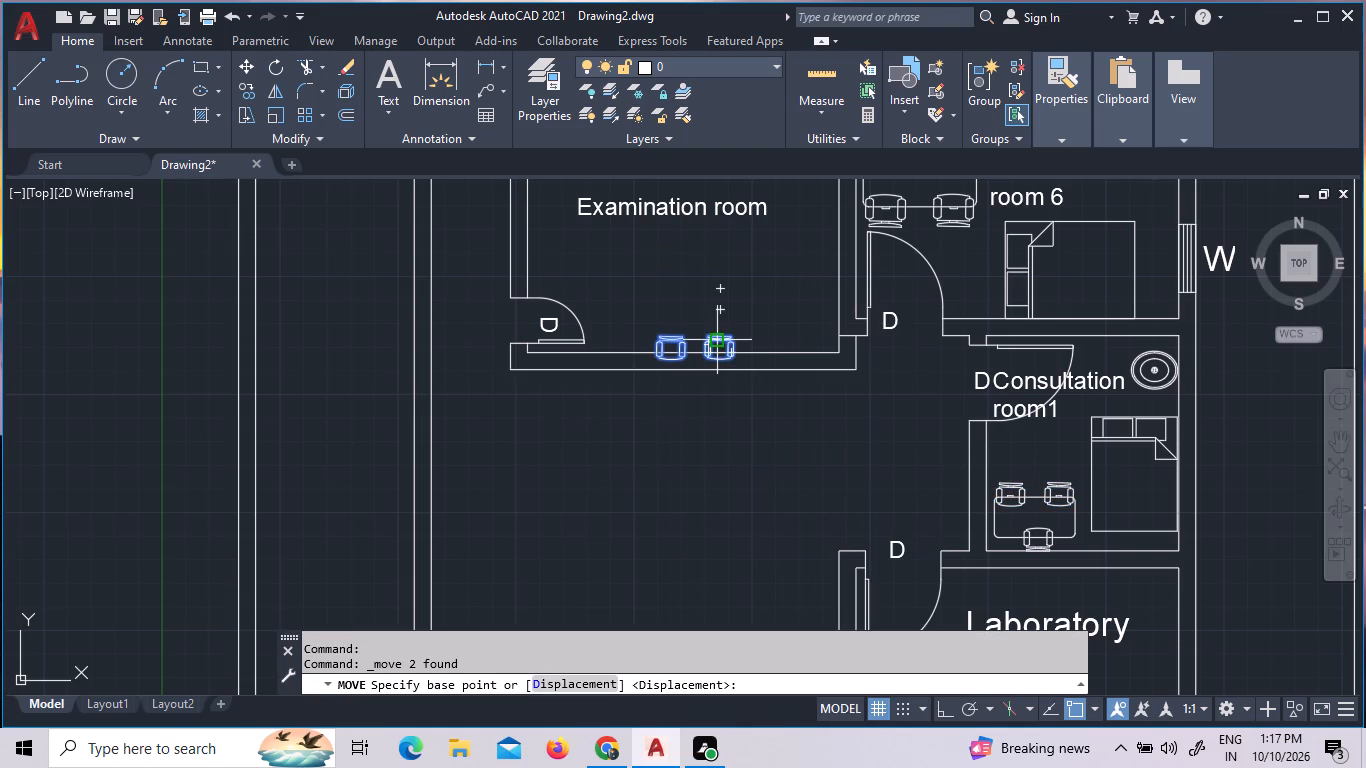
scroll(651, 332, "up", 5)
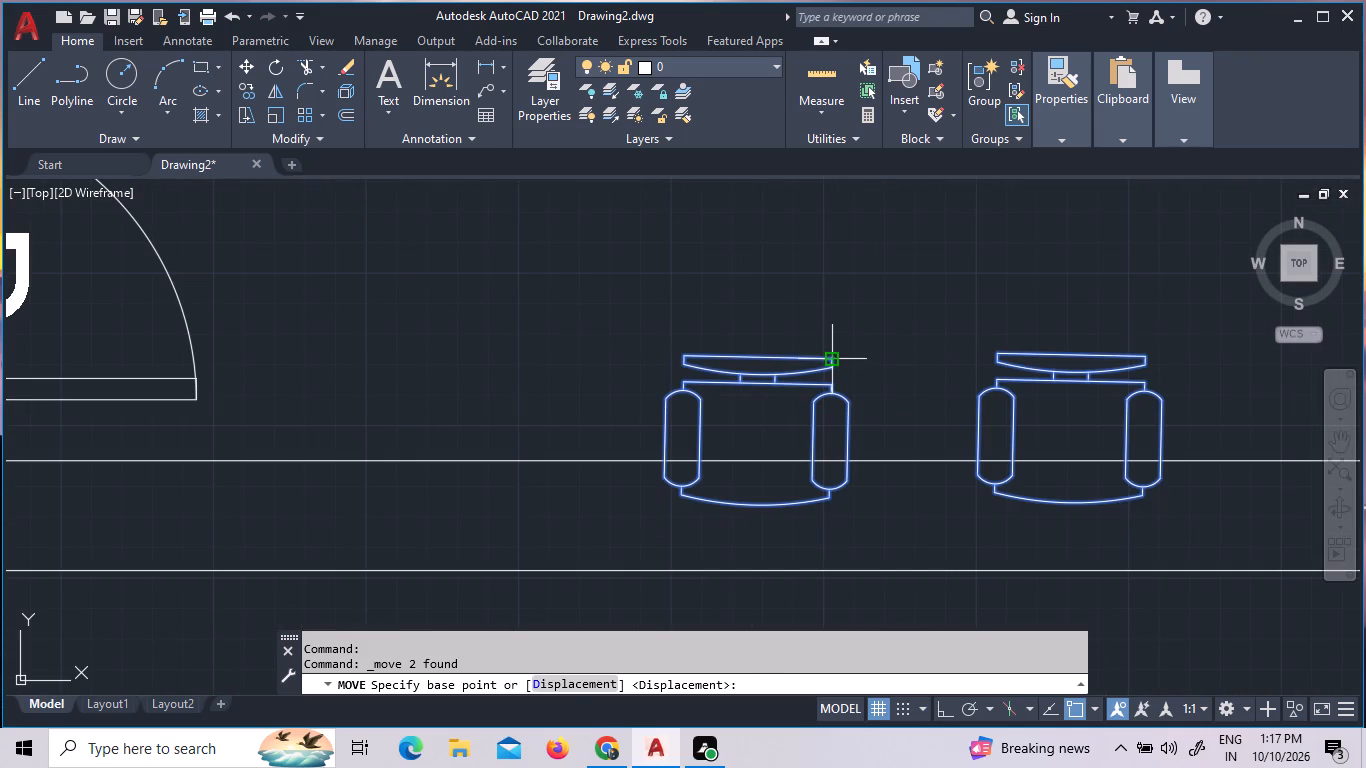
left_click(833, 359)
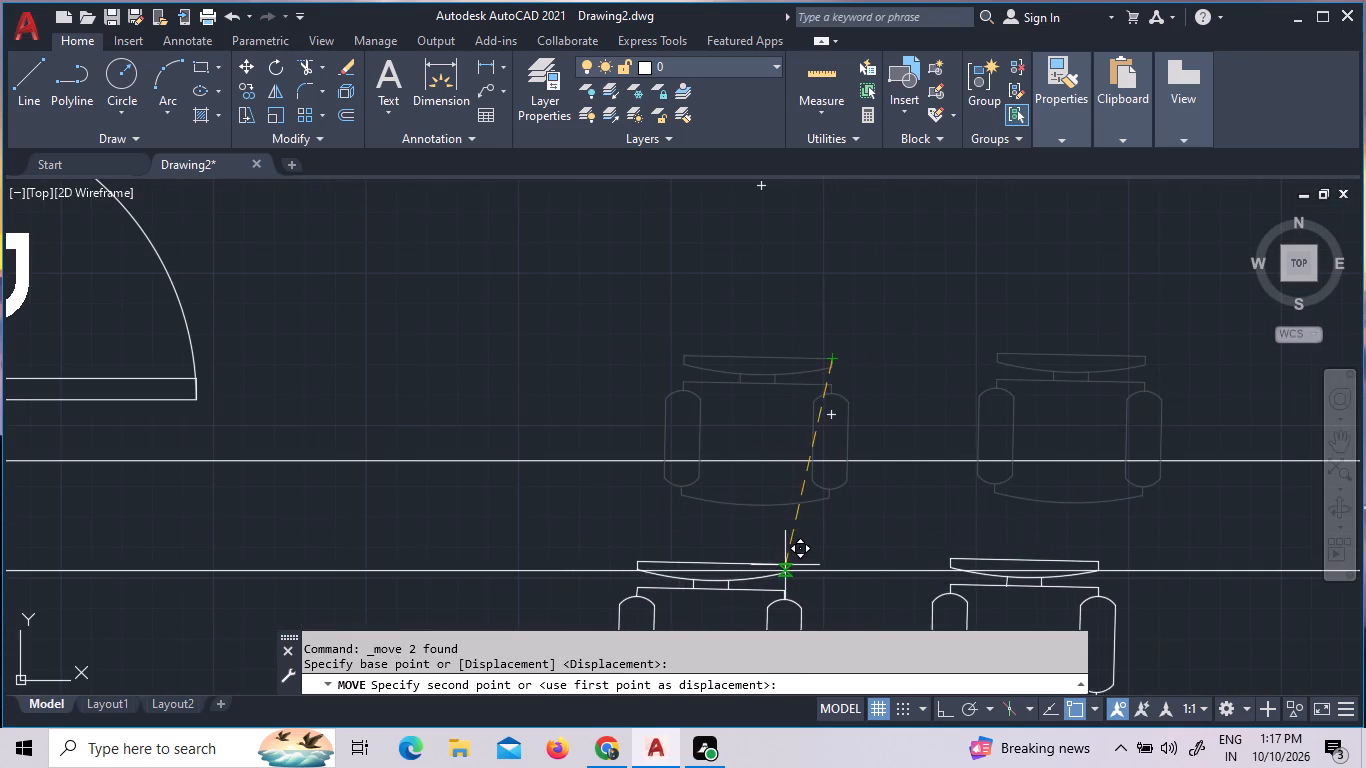
key("F8")
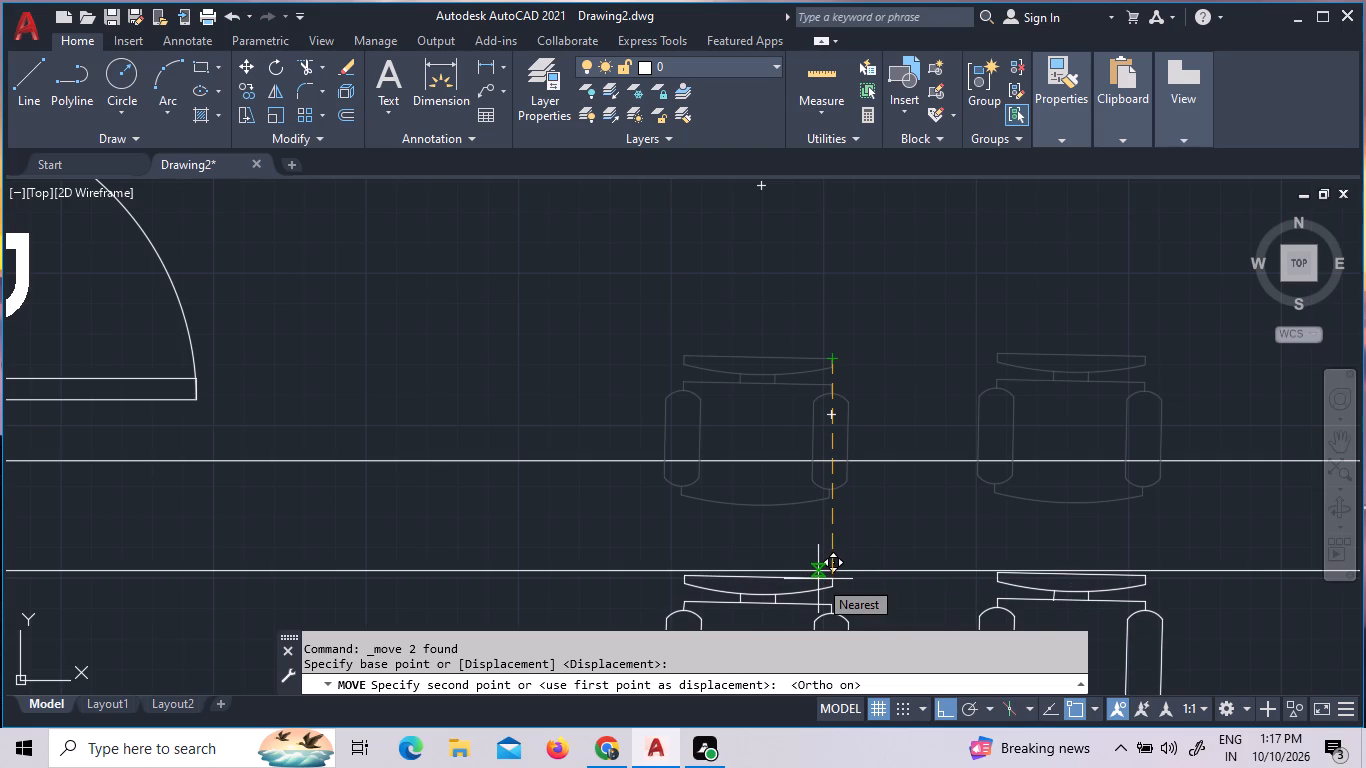
left_click(818, 579)
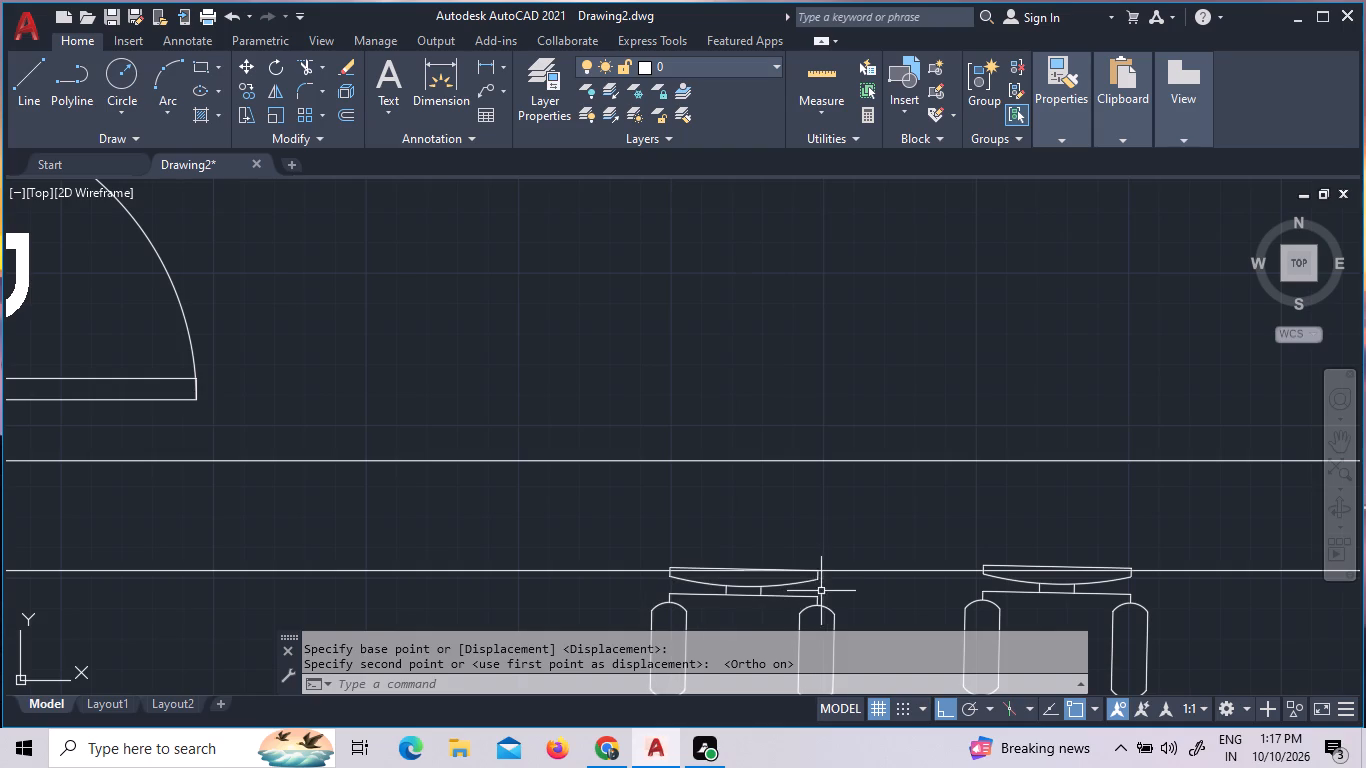
Move both chairs slightly further south so their backrests clear the Examination room's south wall line.
left_click(821, 591)
left_click(778, 576)
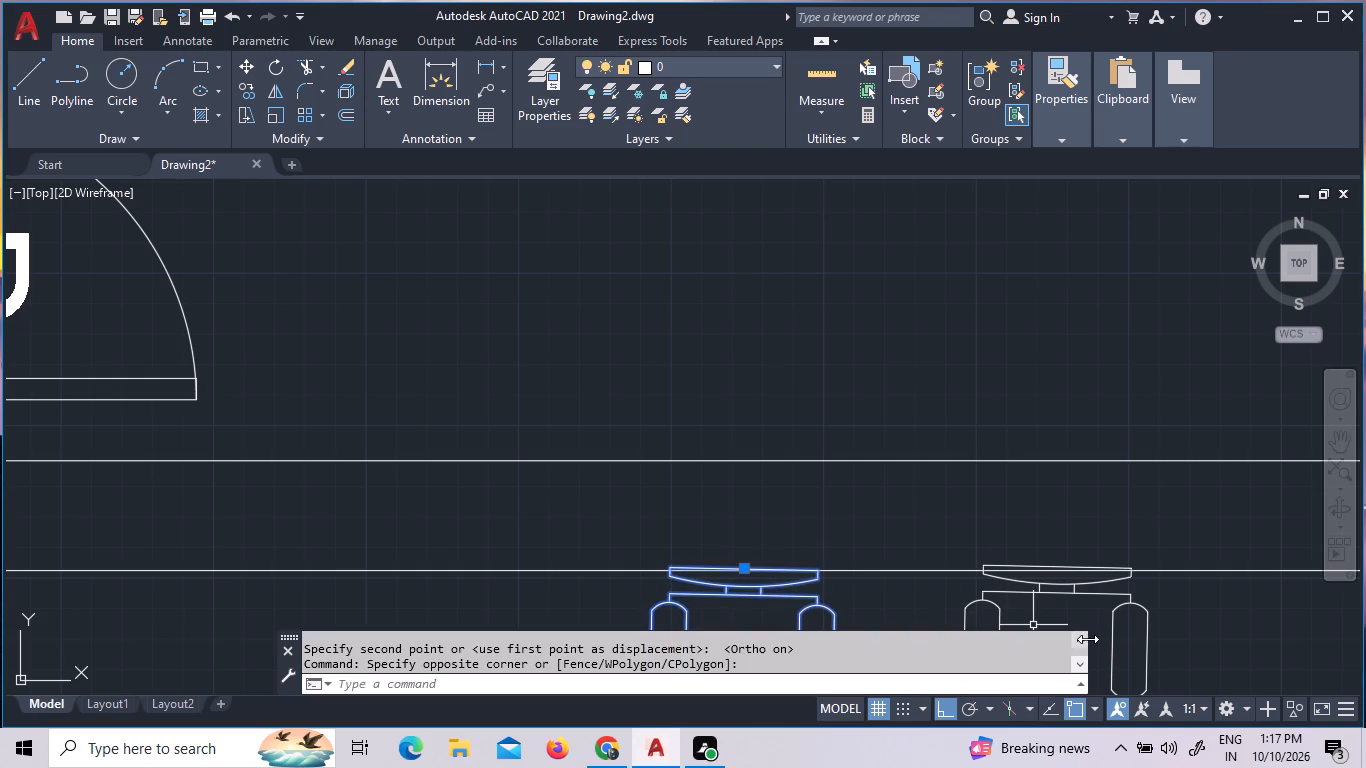
left_click(1088, 639)
left_click(1022, 607)
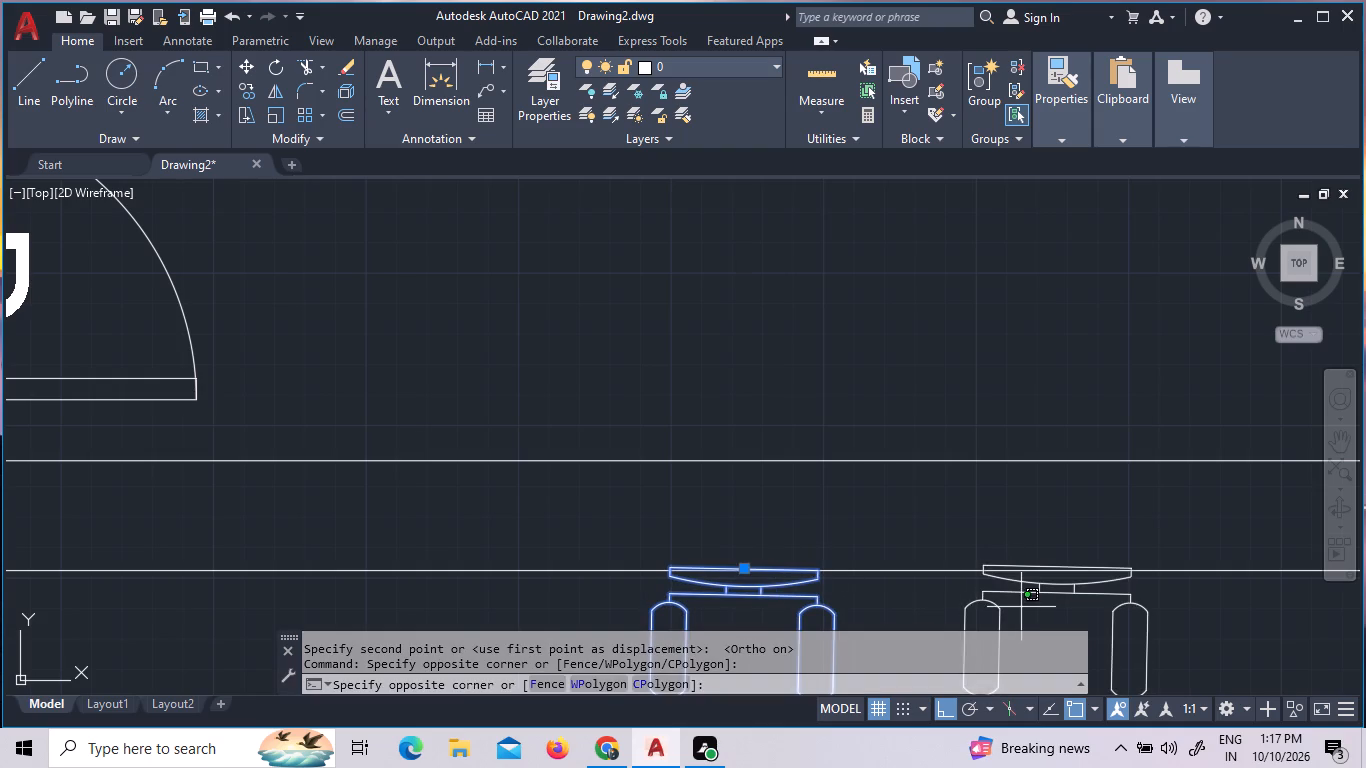
left_click(990, 607)
right_click(873, 556)
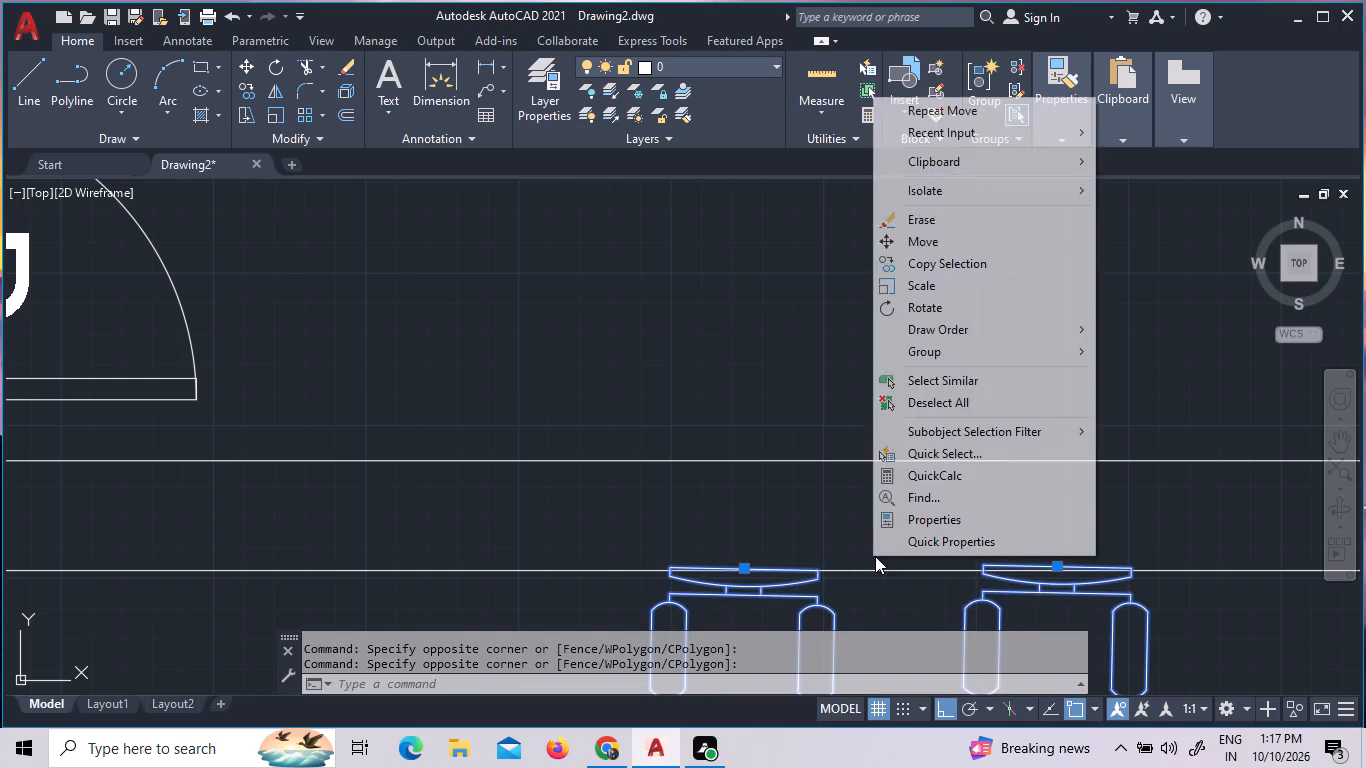
left_click(994, 249)
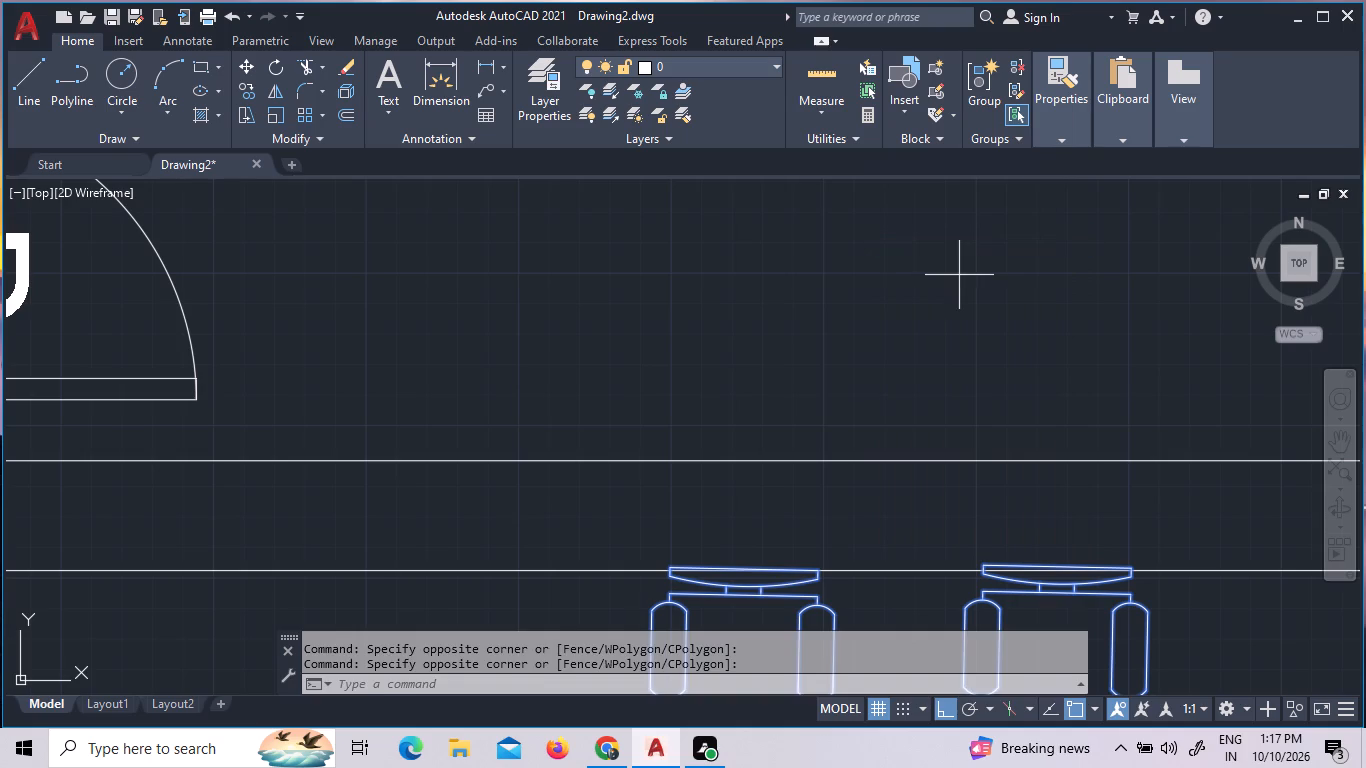
left_click(983, 573)
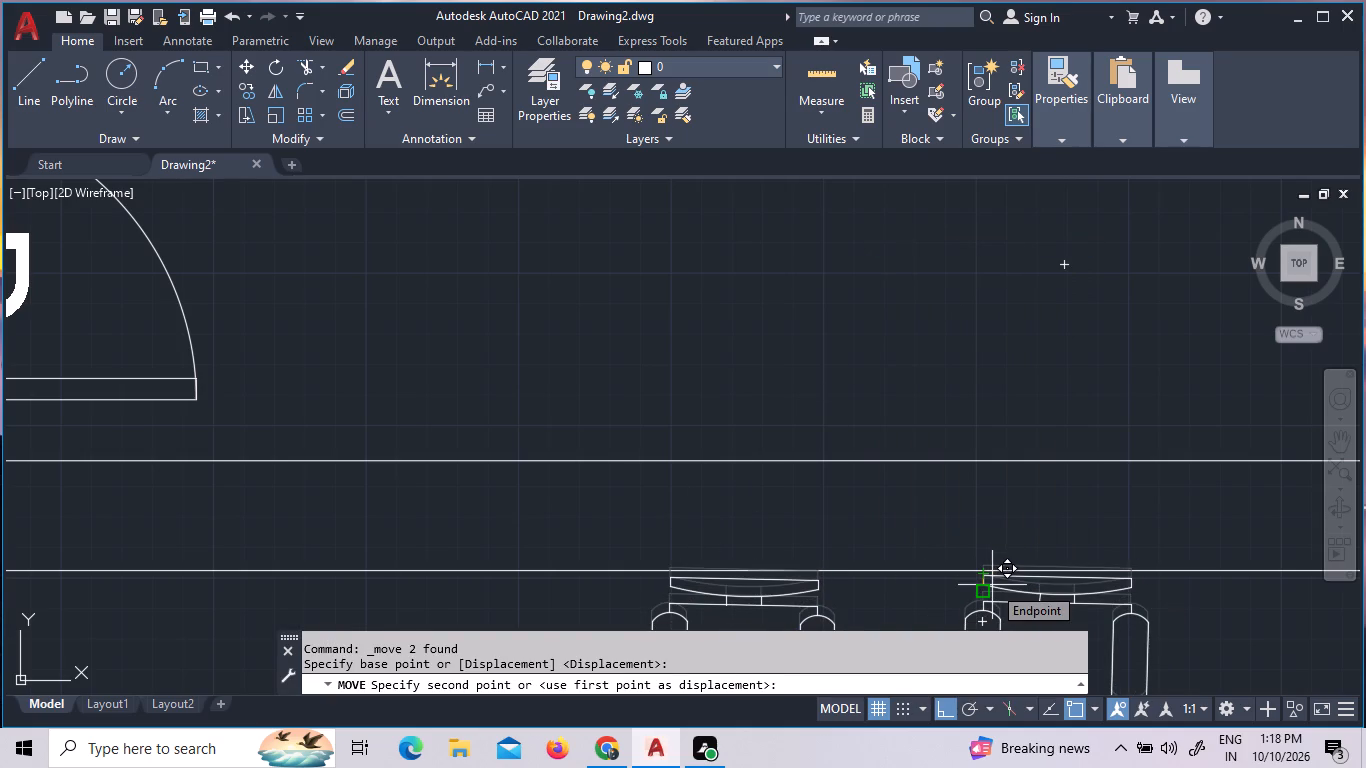
left_click(992, 585)
Copy the desk from Consultation room1 to just below the two chairs outside the Examination room, with ortho off.
scroll(1038, 528, "down", 3)
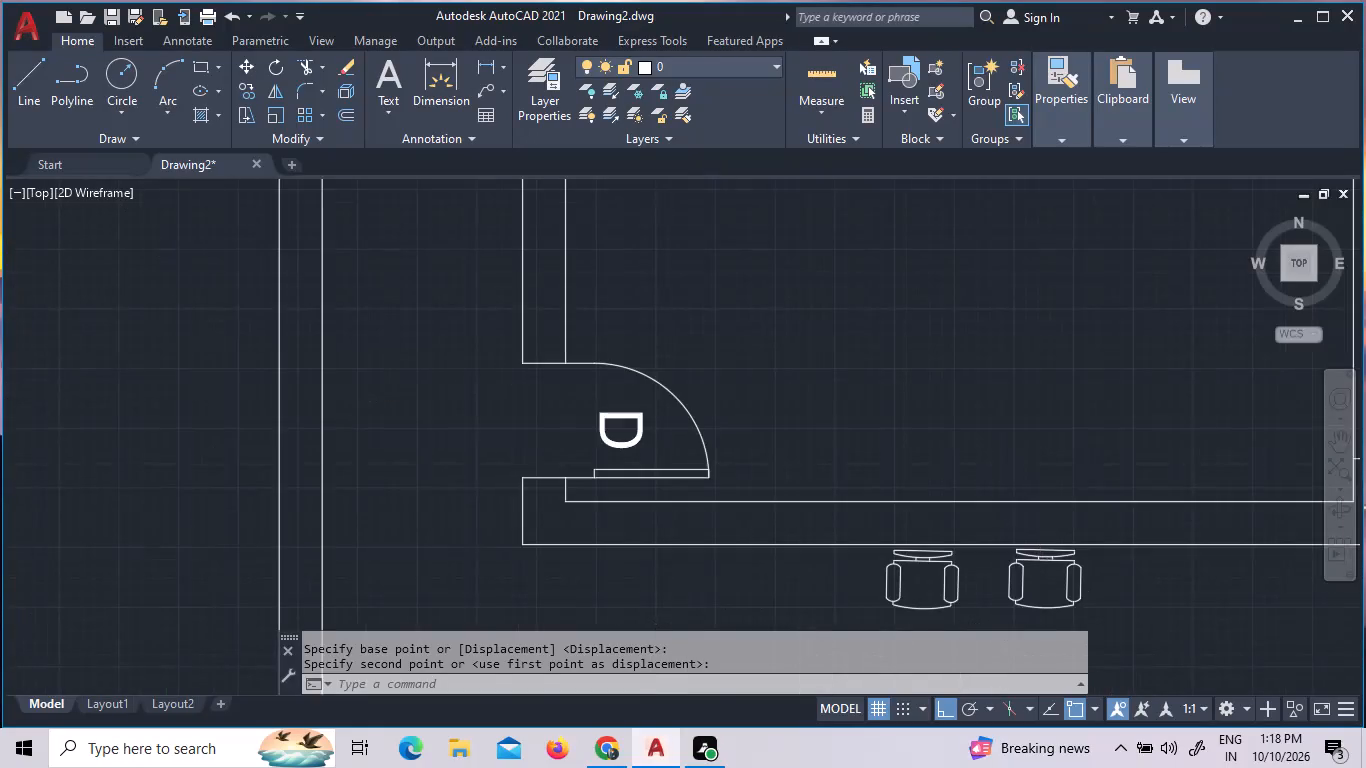
scroll(1043, 524, "down", 2)
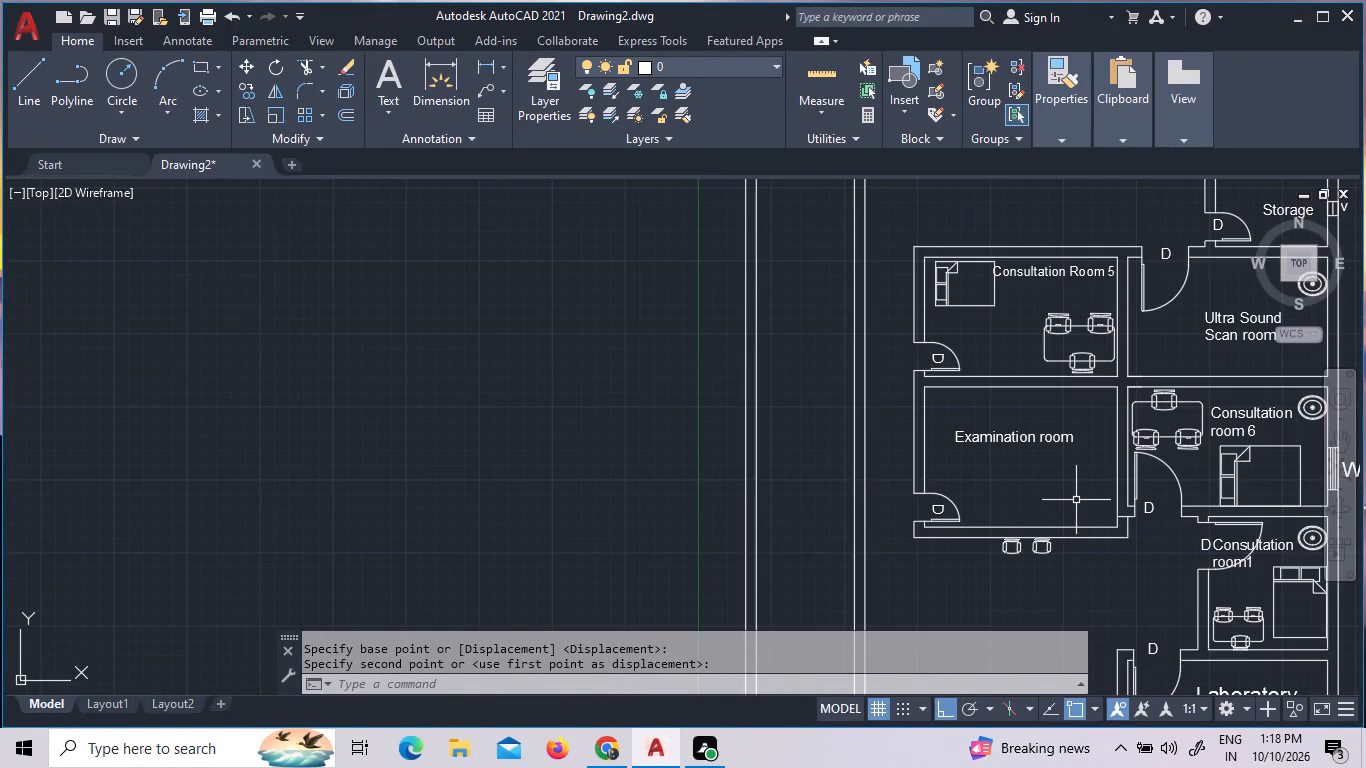
scroll(1076, 500, "down", 2)
scroll(1148, 543, "up", 4)
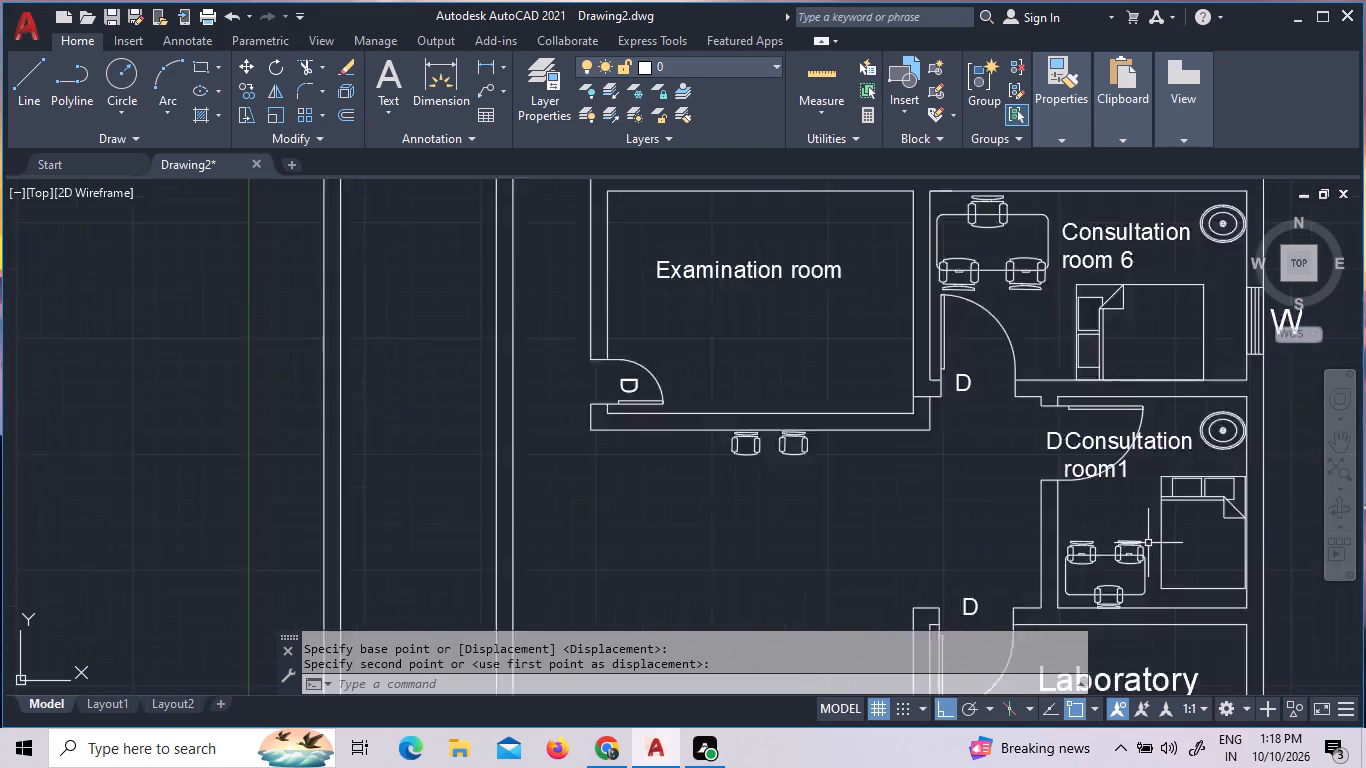
left_click(1141, 597)
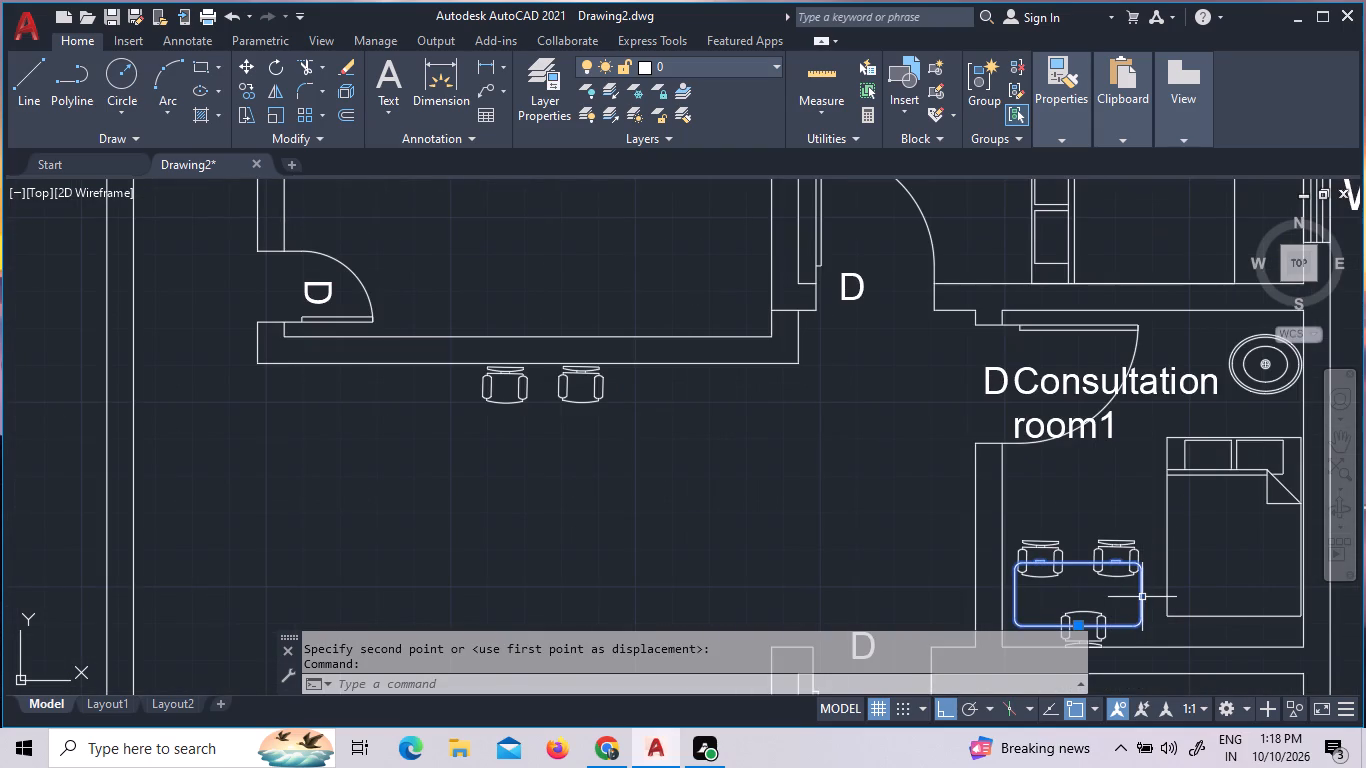
right_click(1143, 597)
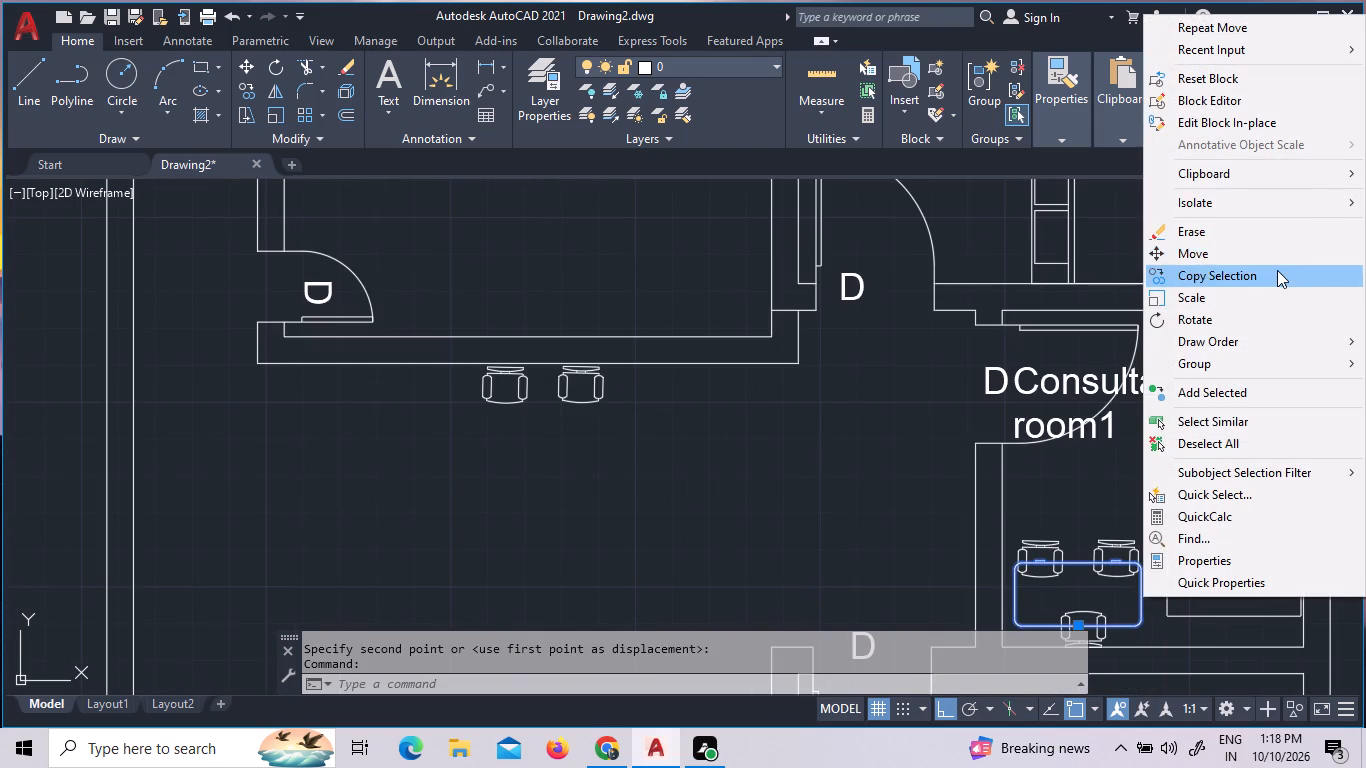
left_click(1277, 270)
left_click(1071, 602)
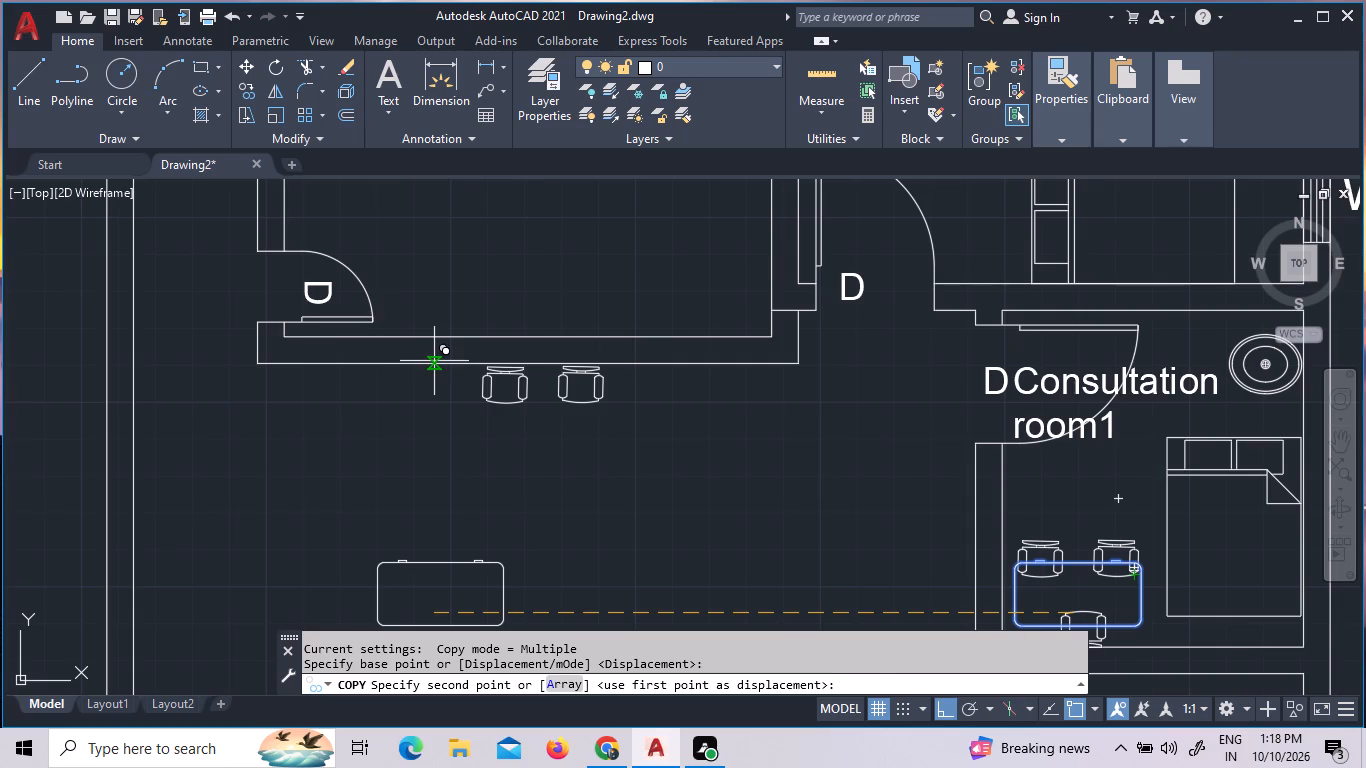
key("F8")
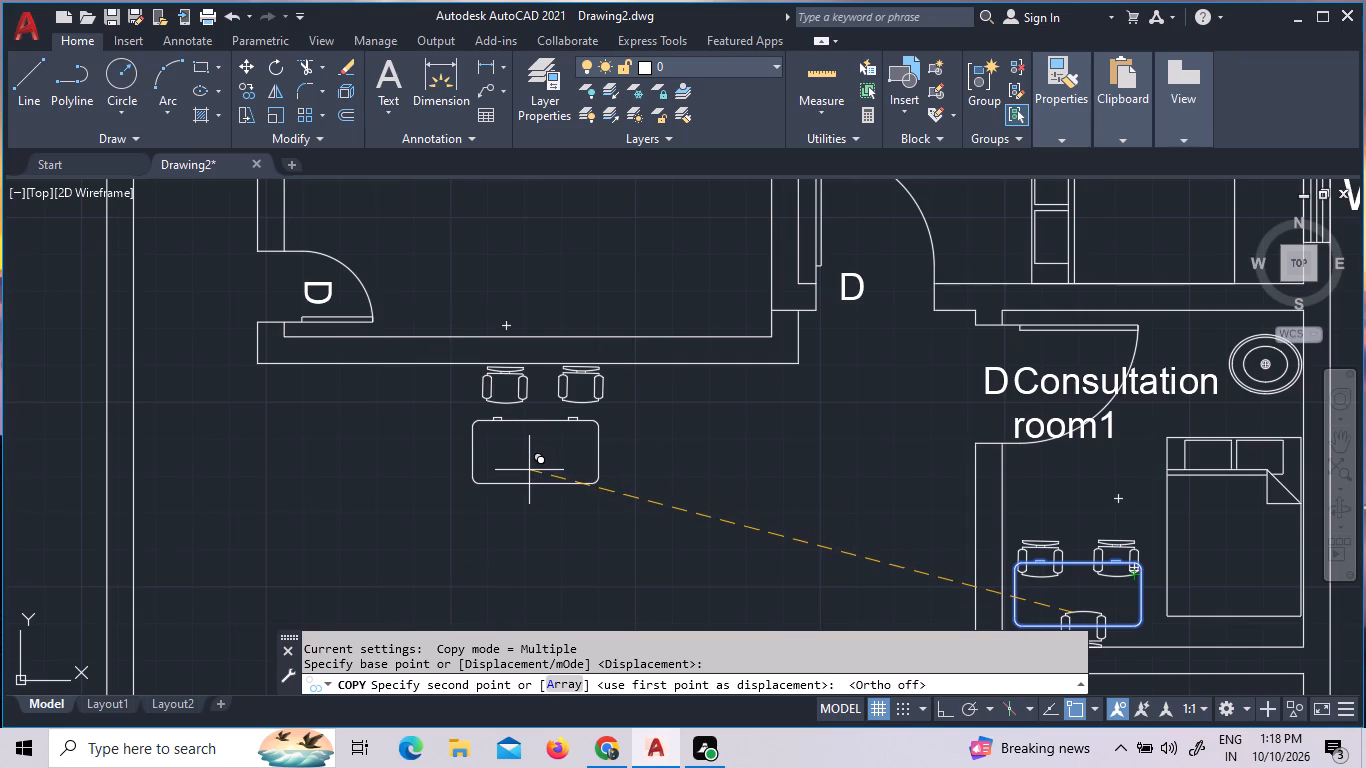
left_click(529, 470)
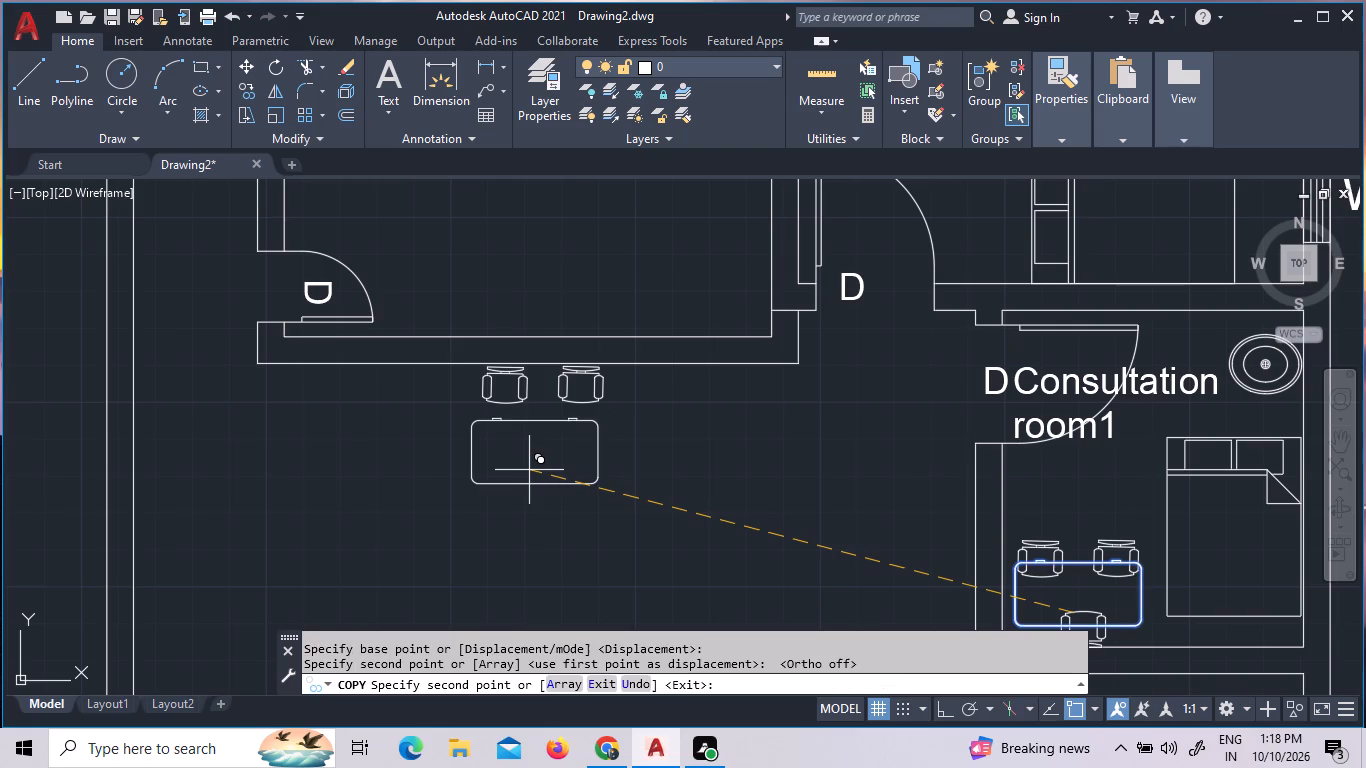
key("Escape")
key("Escape")
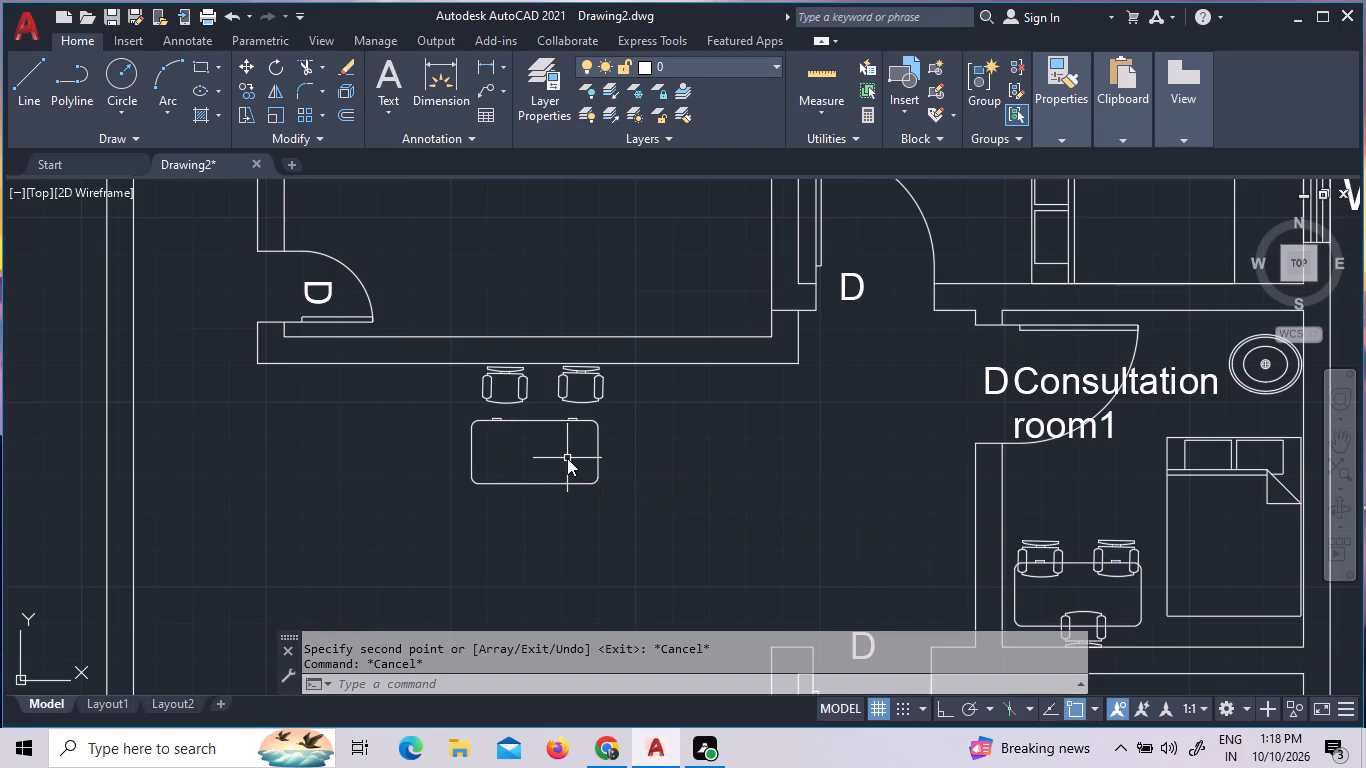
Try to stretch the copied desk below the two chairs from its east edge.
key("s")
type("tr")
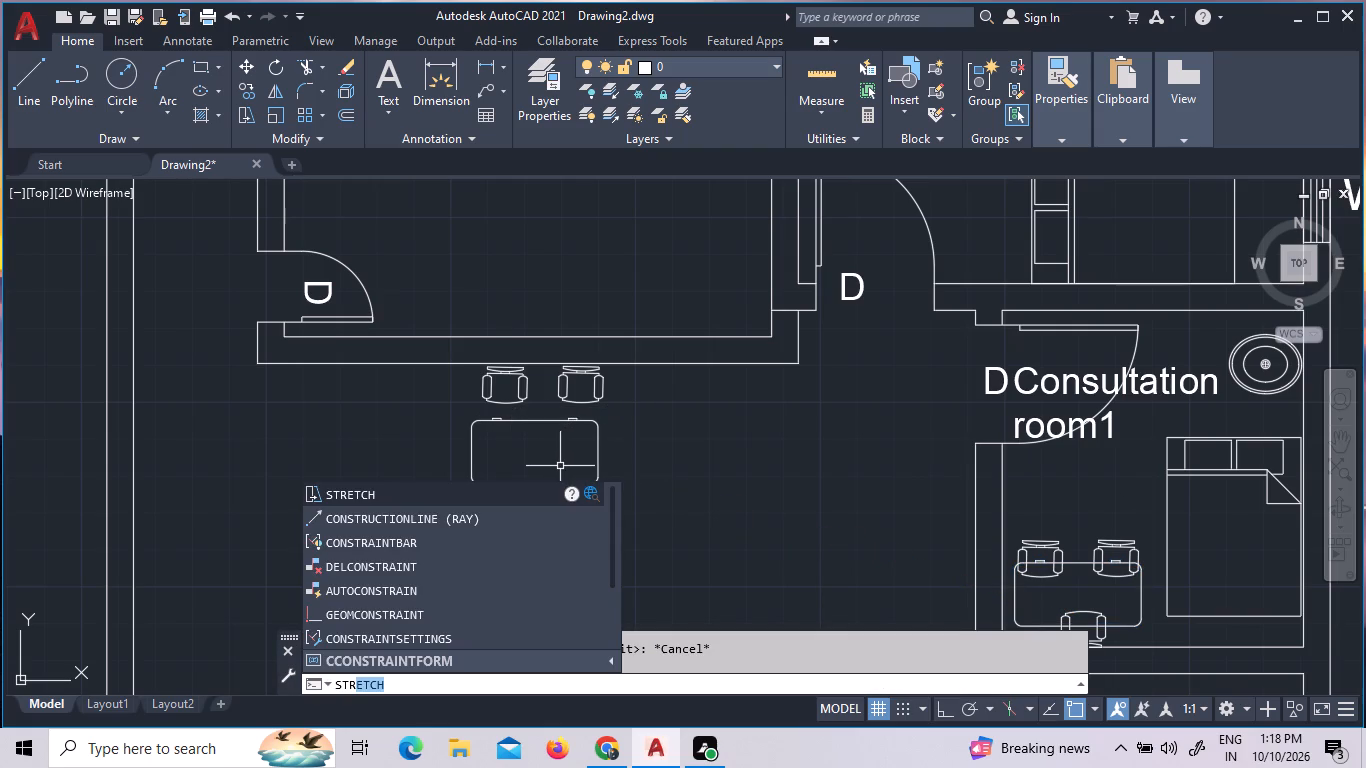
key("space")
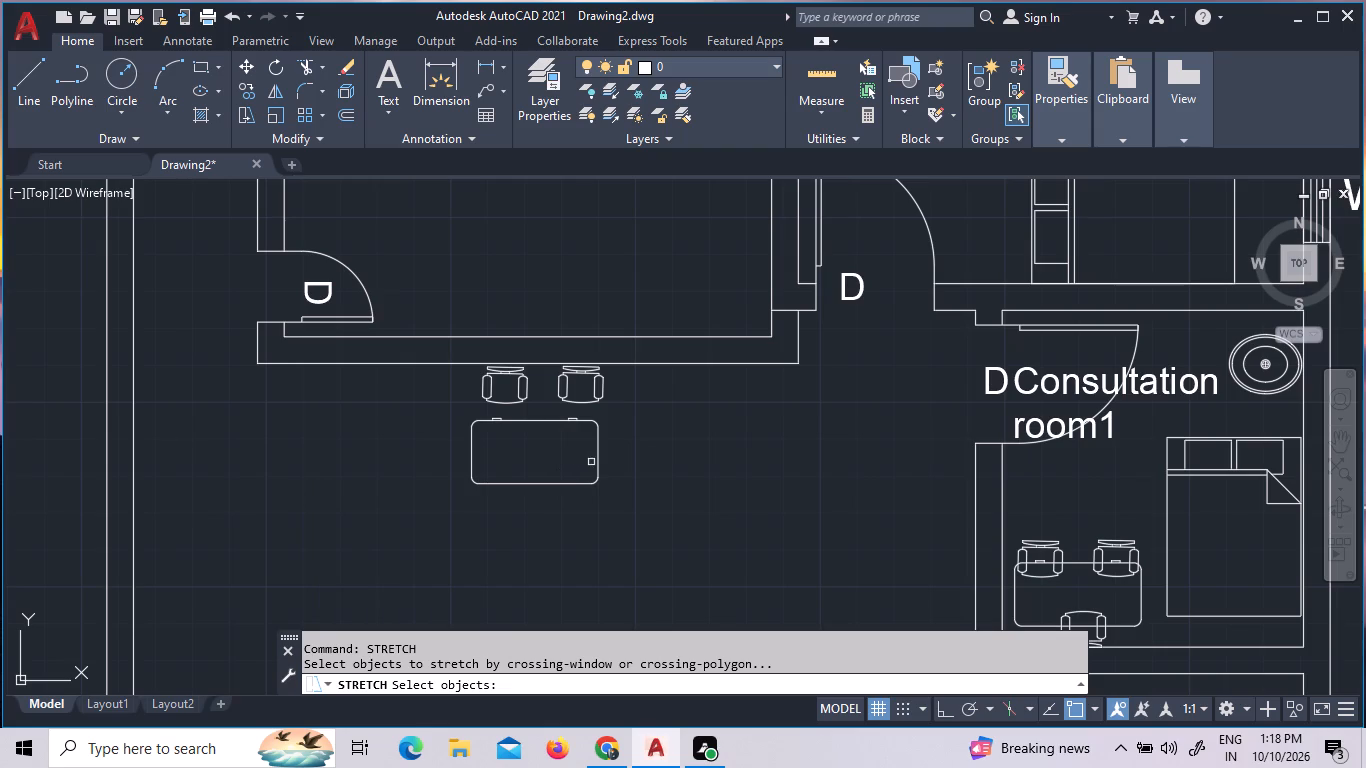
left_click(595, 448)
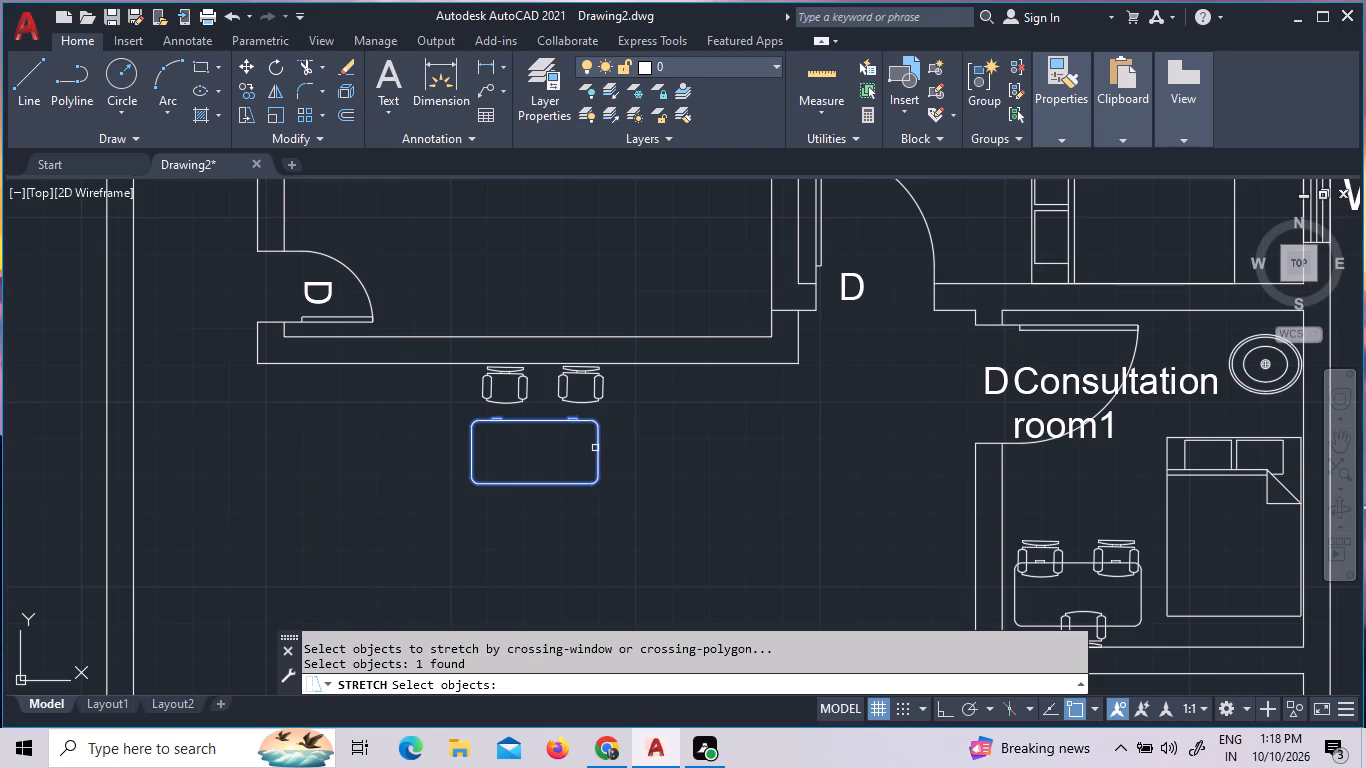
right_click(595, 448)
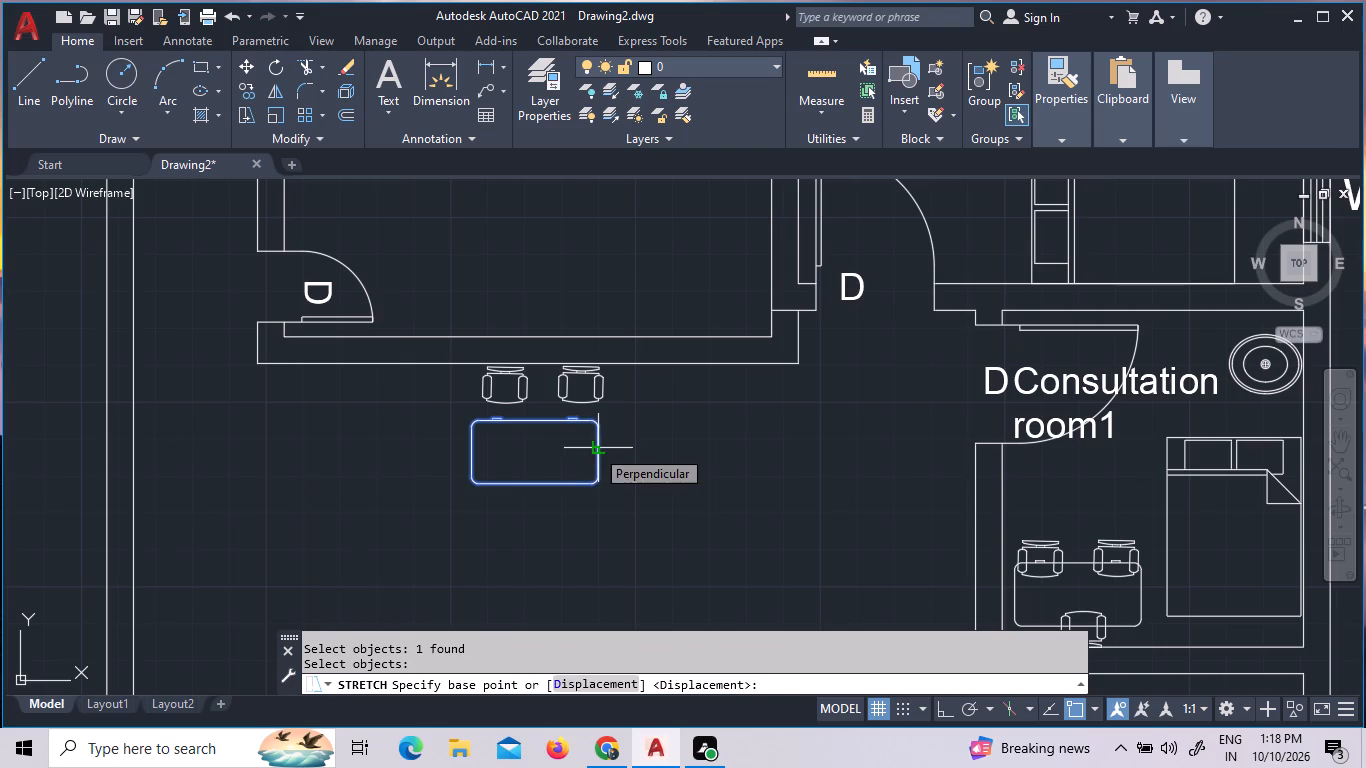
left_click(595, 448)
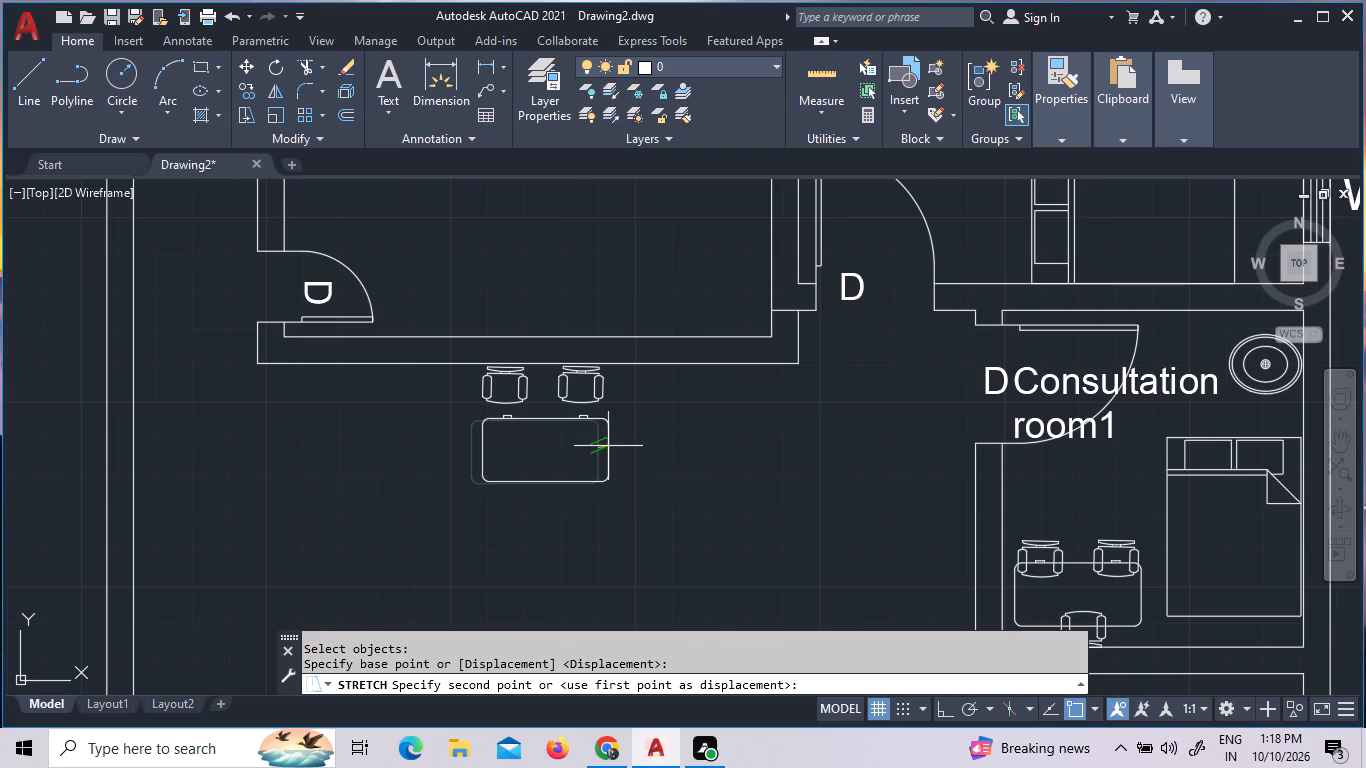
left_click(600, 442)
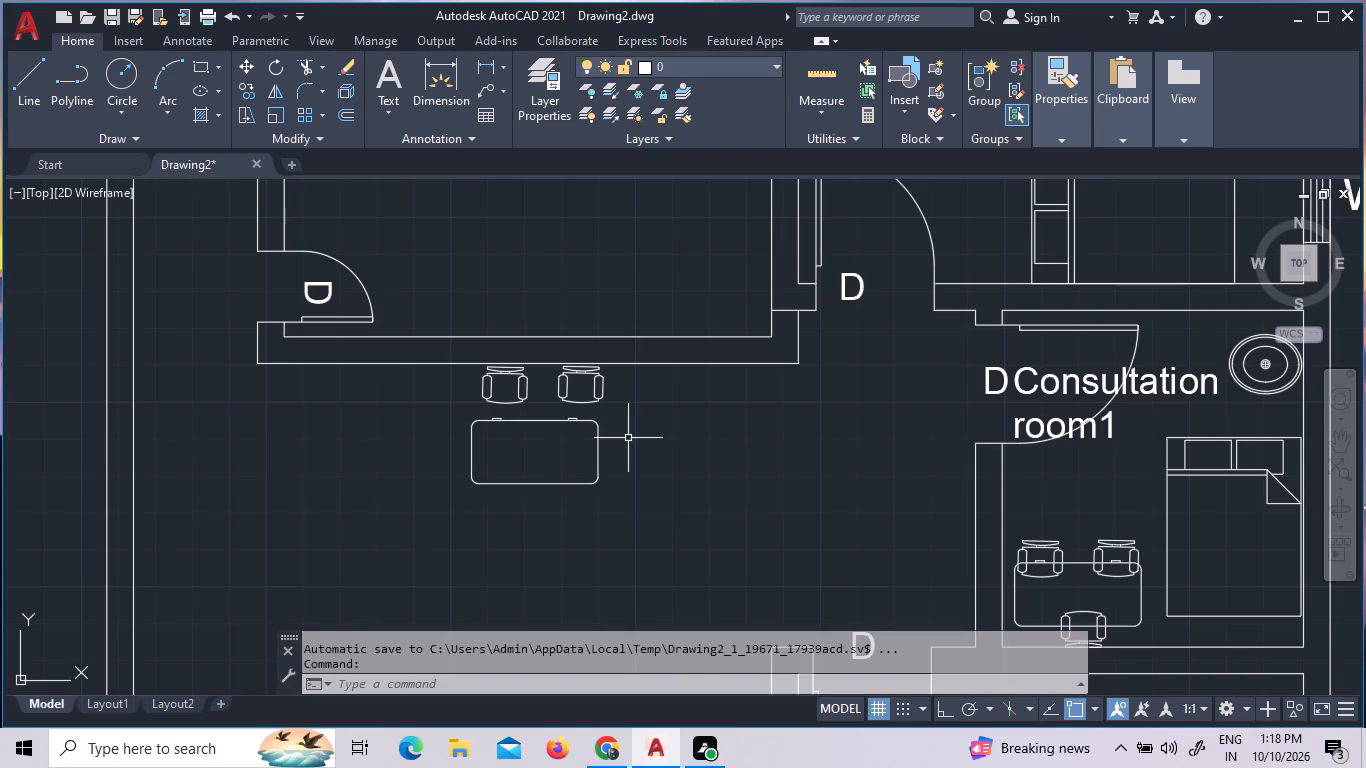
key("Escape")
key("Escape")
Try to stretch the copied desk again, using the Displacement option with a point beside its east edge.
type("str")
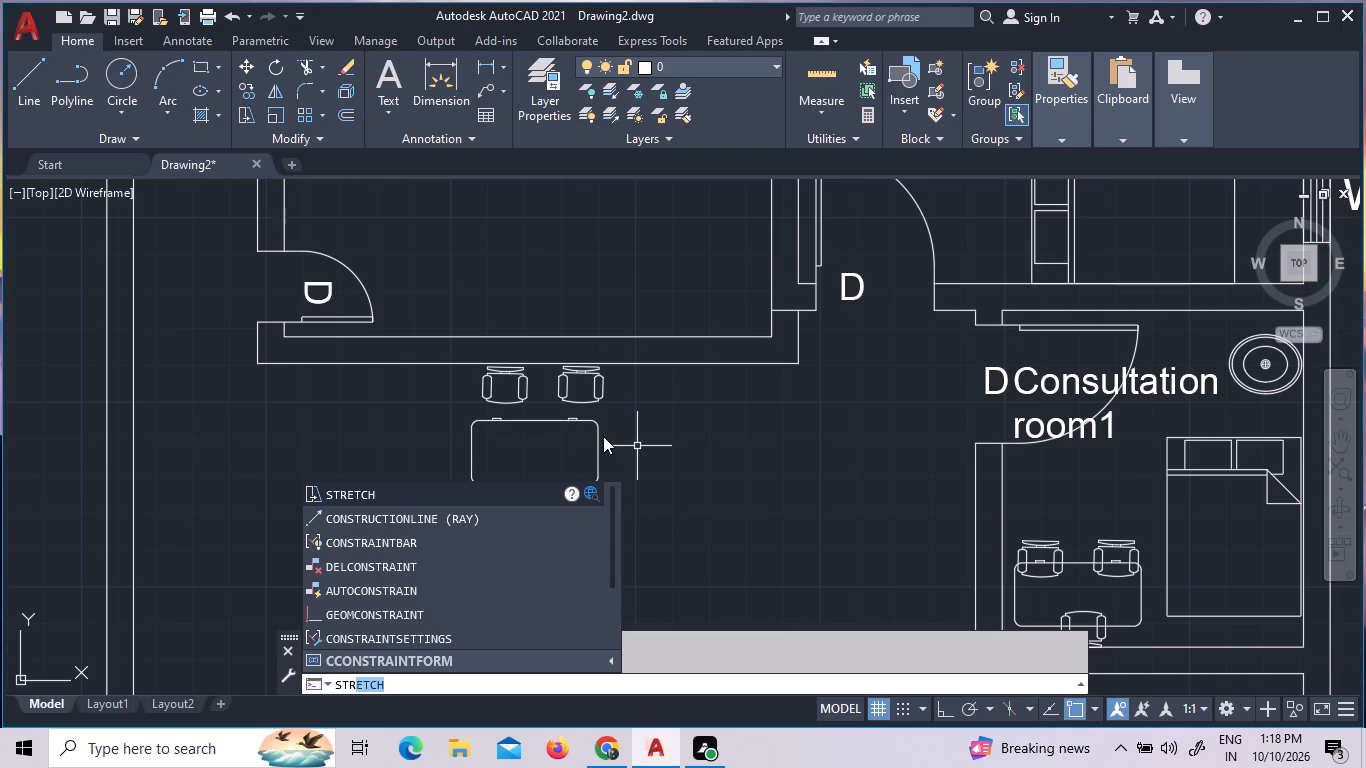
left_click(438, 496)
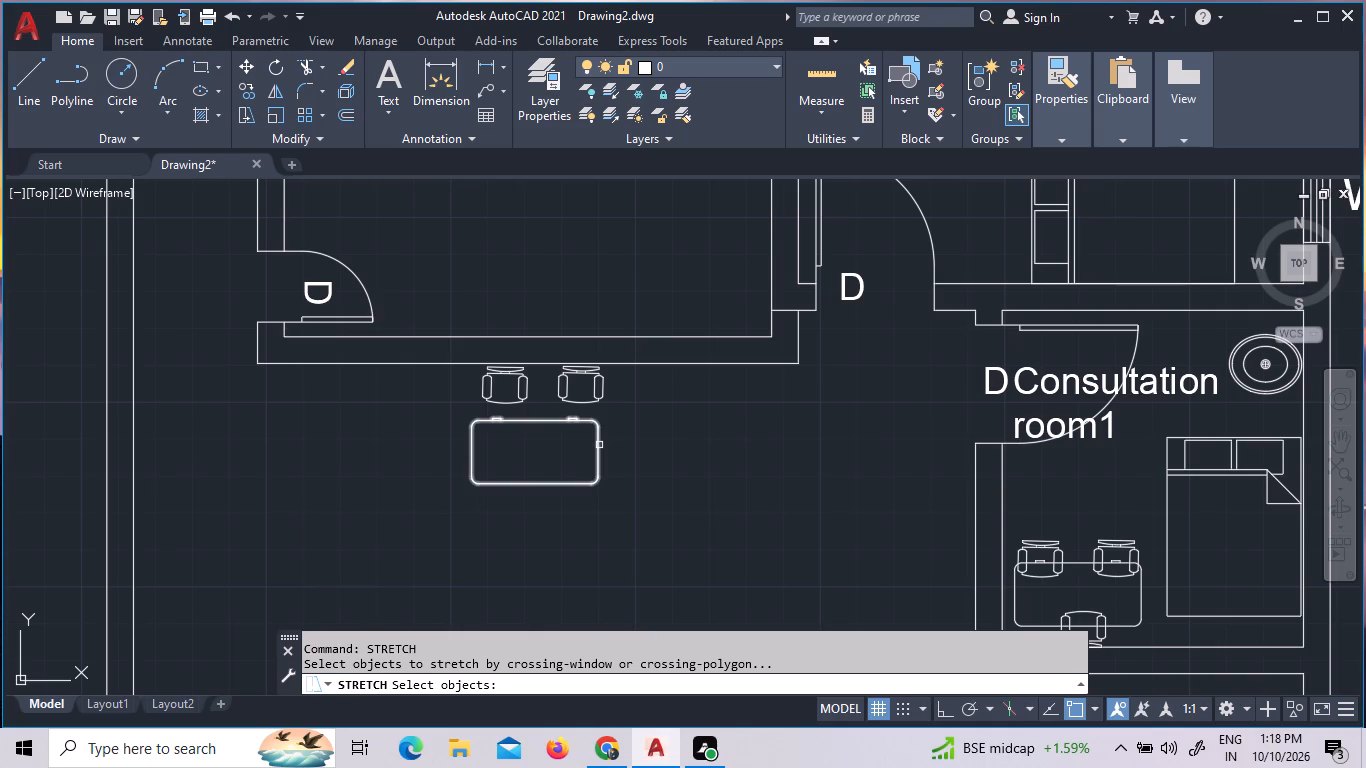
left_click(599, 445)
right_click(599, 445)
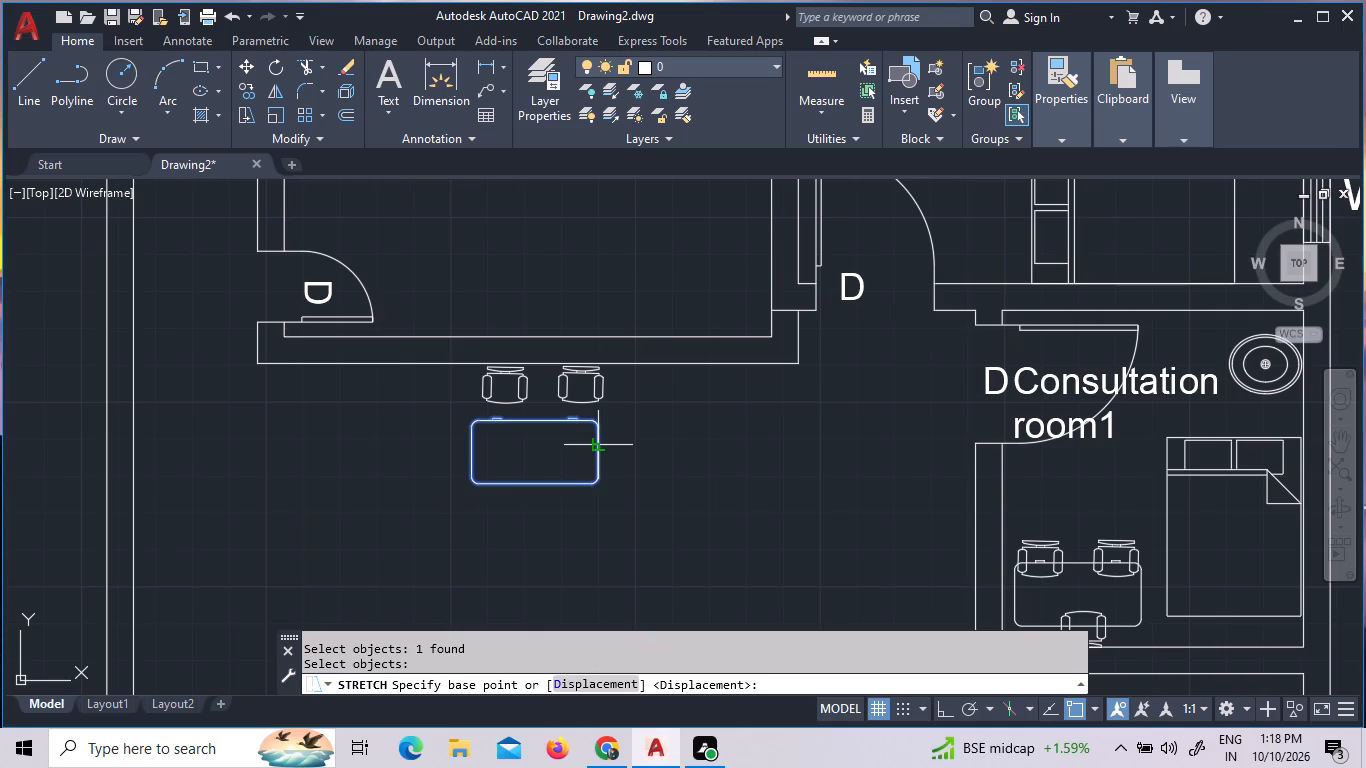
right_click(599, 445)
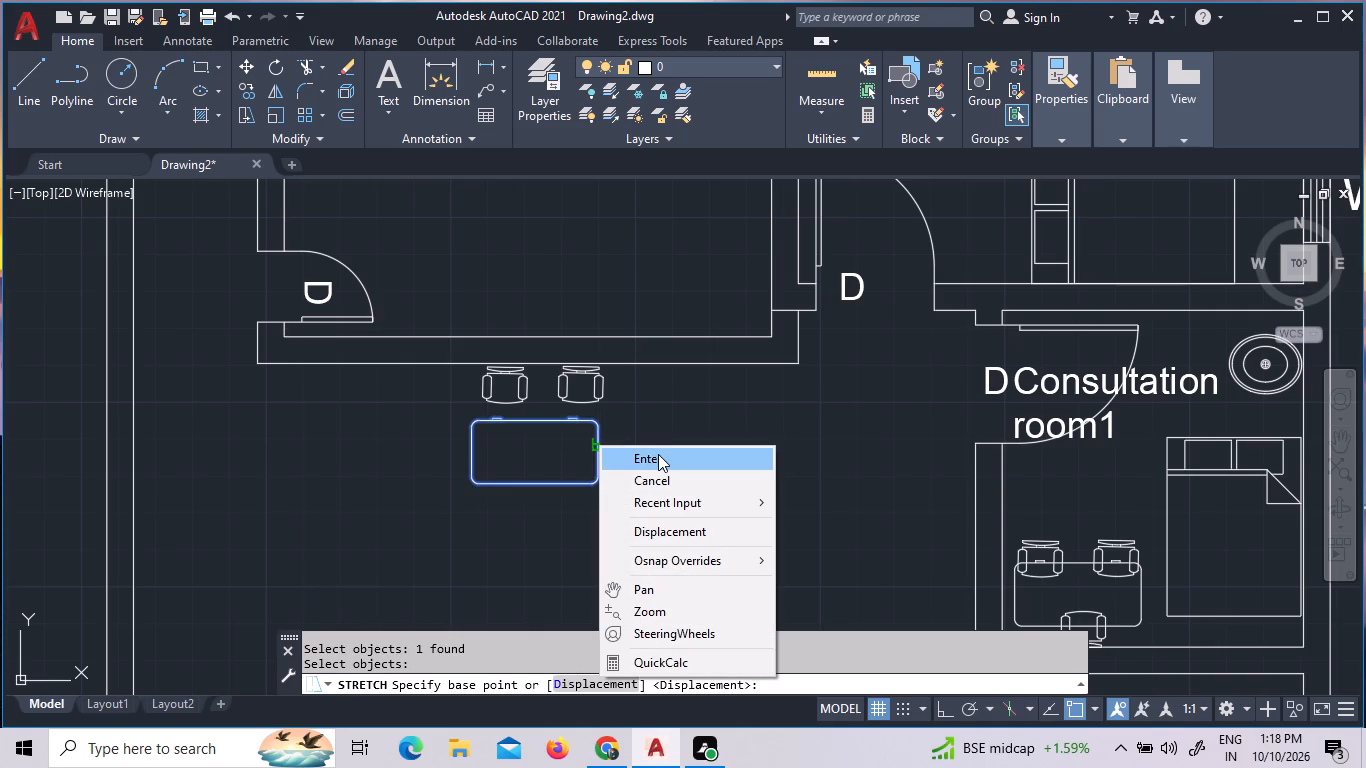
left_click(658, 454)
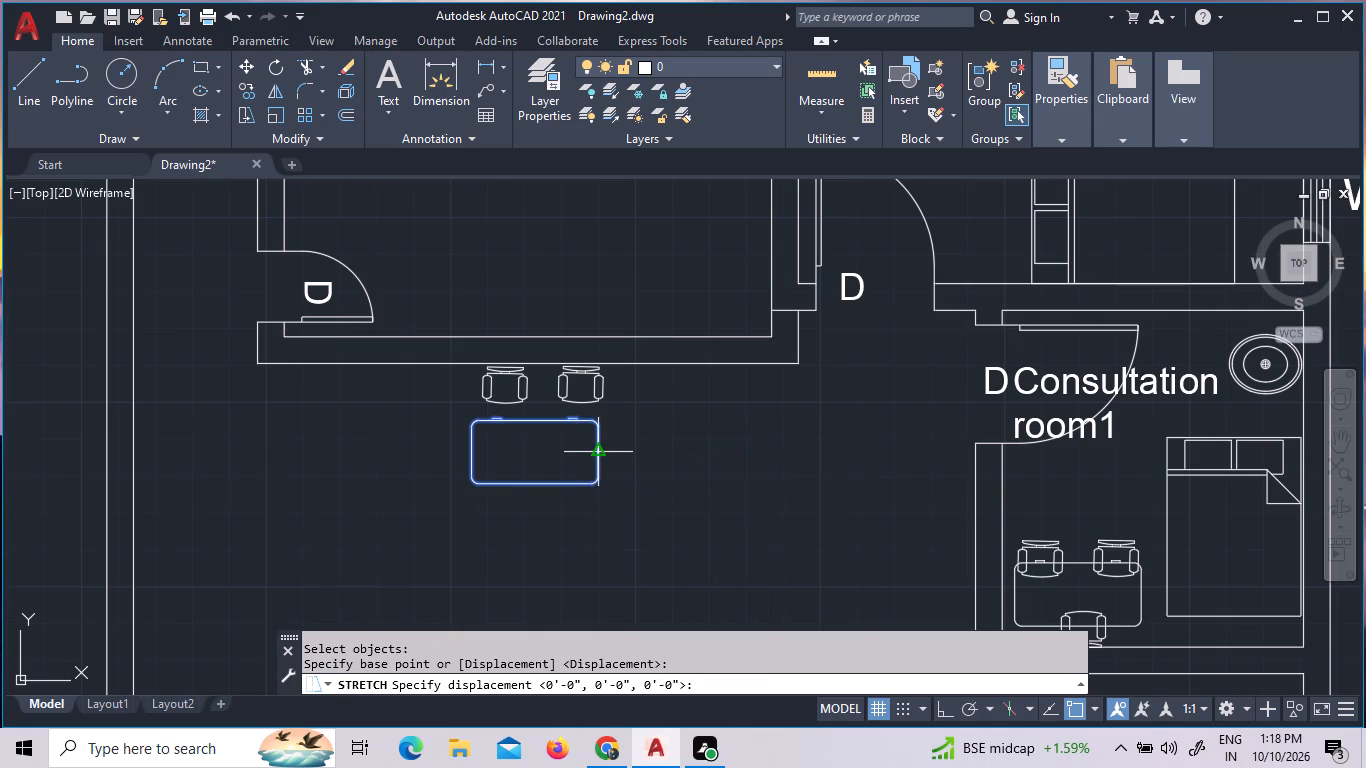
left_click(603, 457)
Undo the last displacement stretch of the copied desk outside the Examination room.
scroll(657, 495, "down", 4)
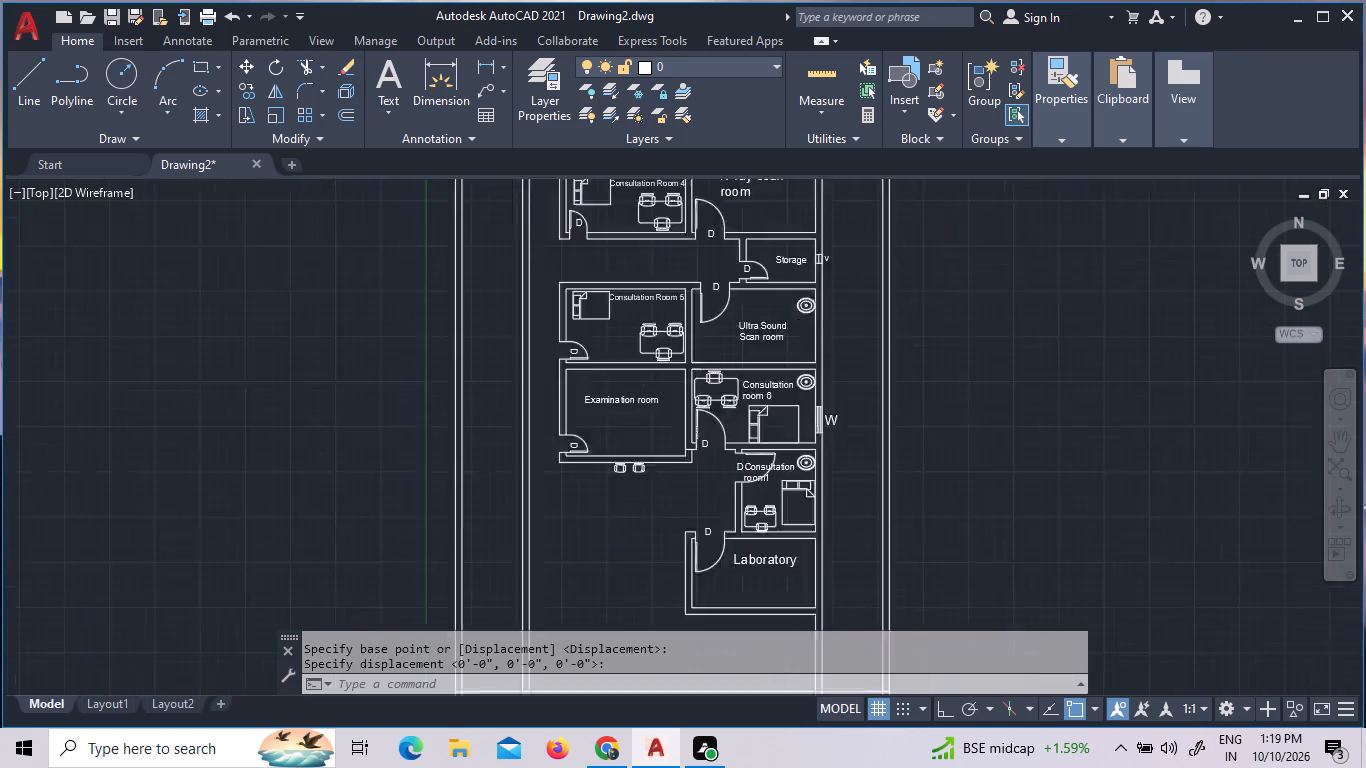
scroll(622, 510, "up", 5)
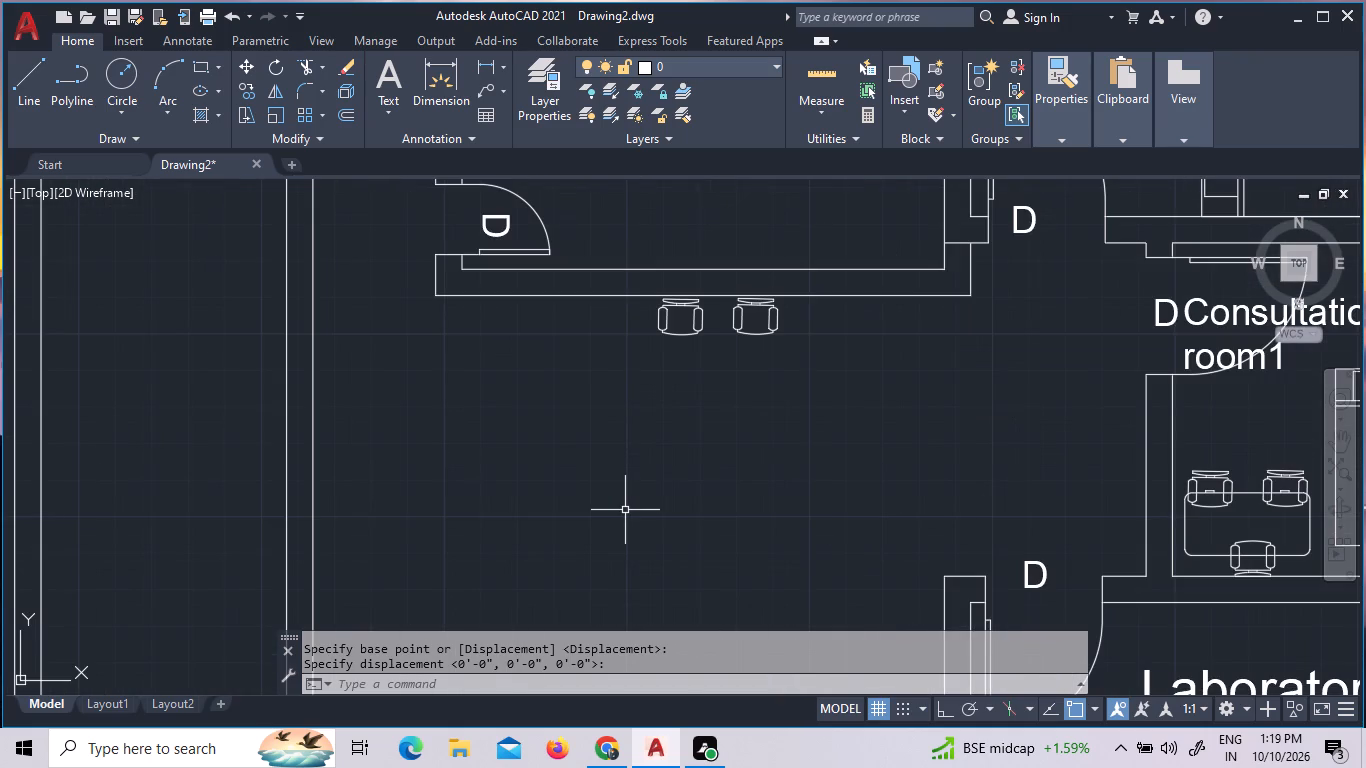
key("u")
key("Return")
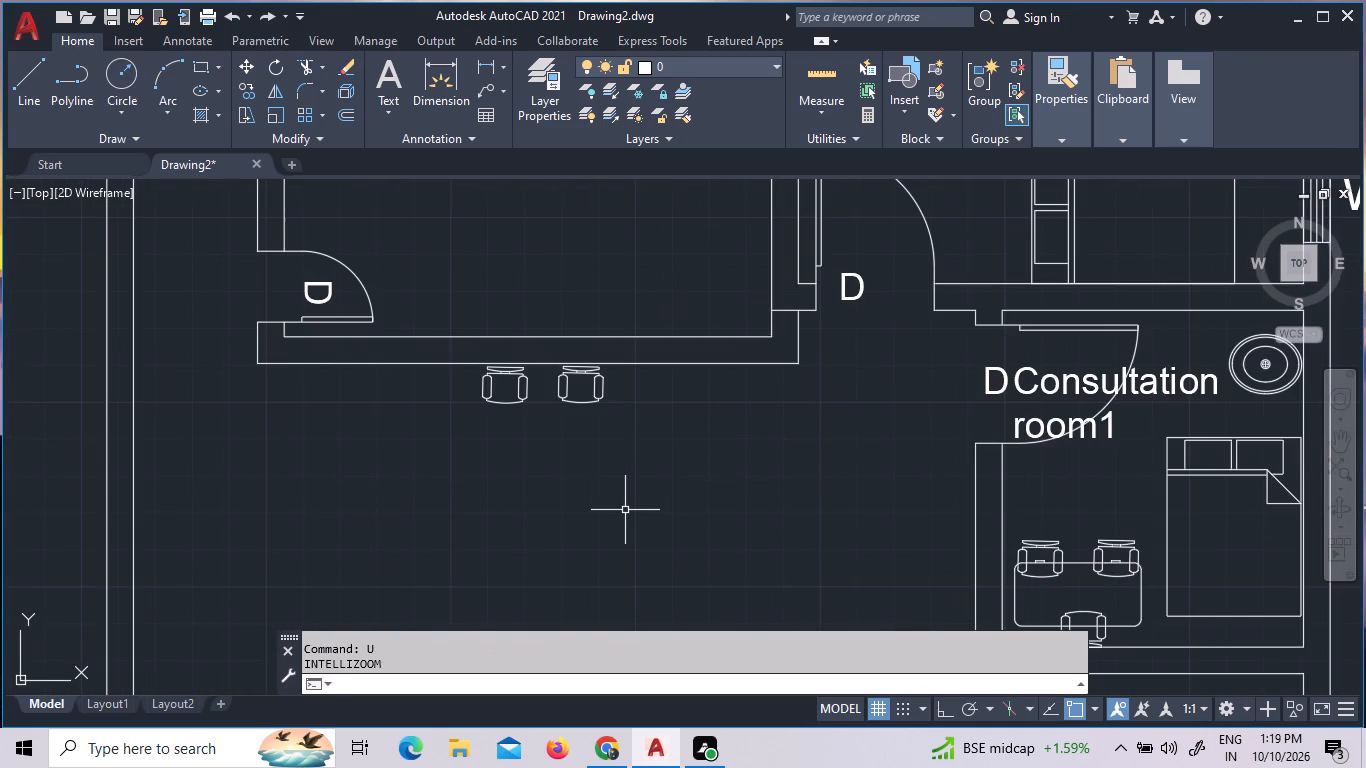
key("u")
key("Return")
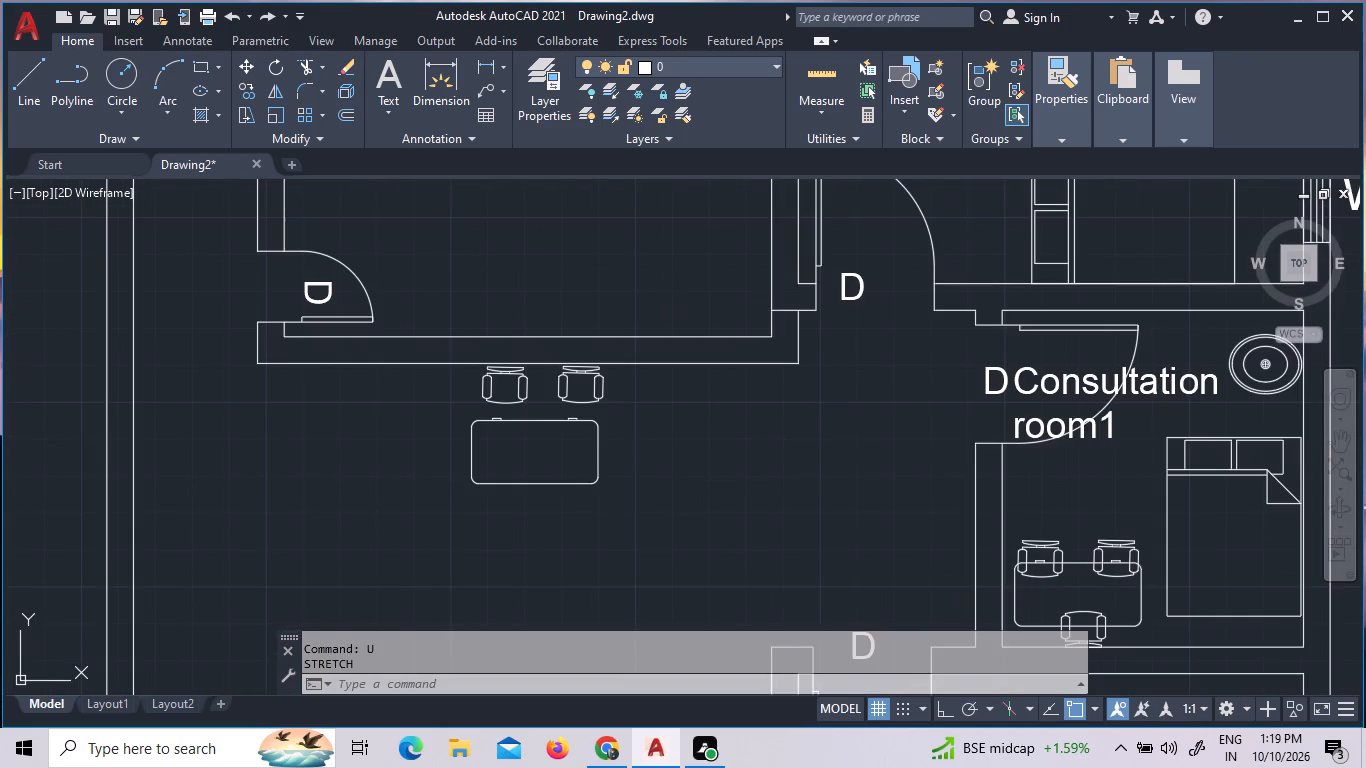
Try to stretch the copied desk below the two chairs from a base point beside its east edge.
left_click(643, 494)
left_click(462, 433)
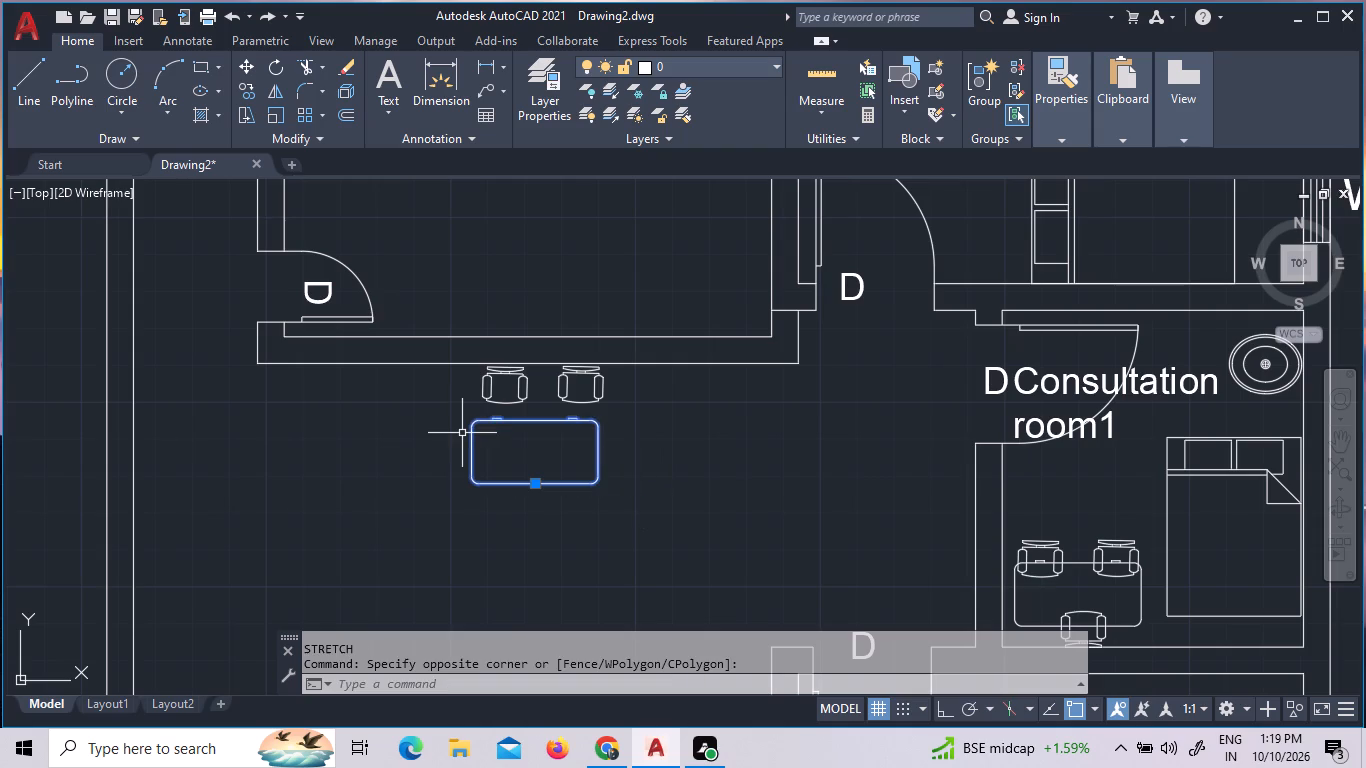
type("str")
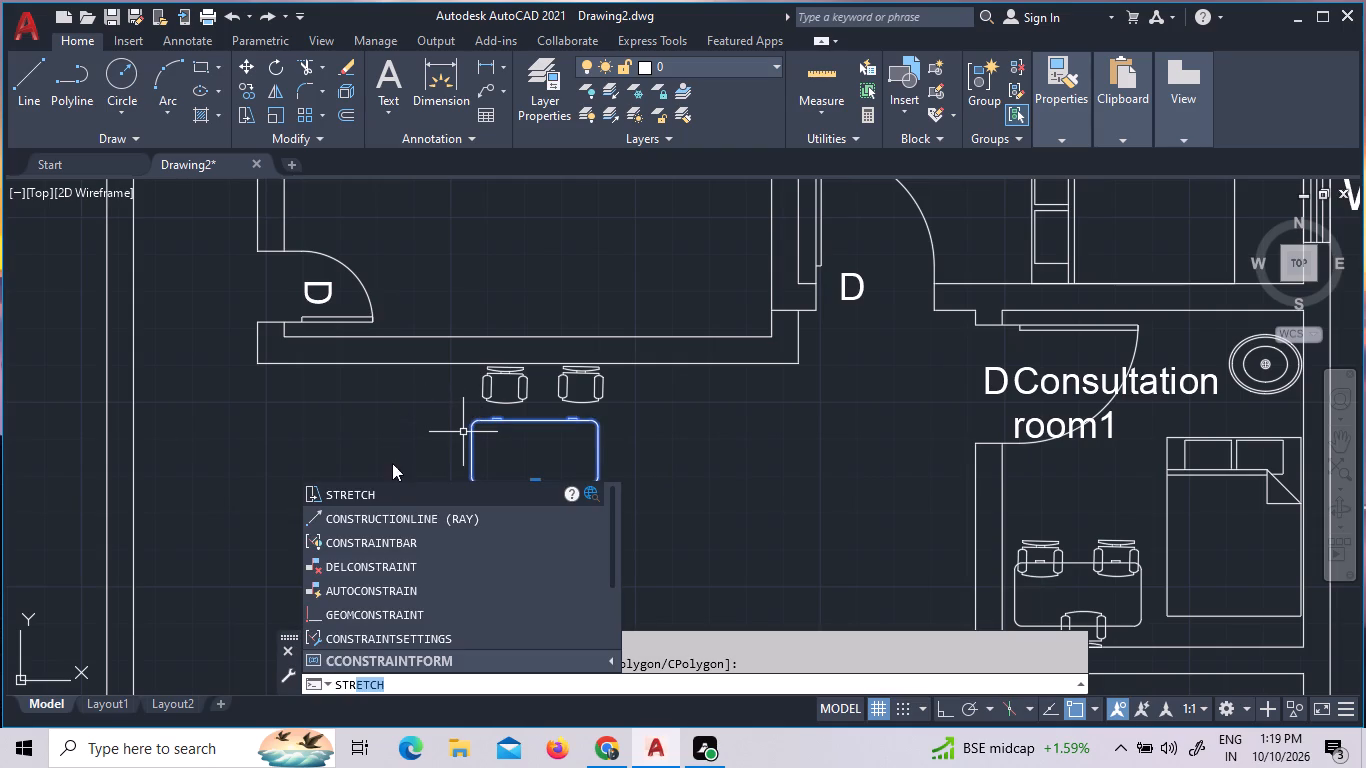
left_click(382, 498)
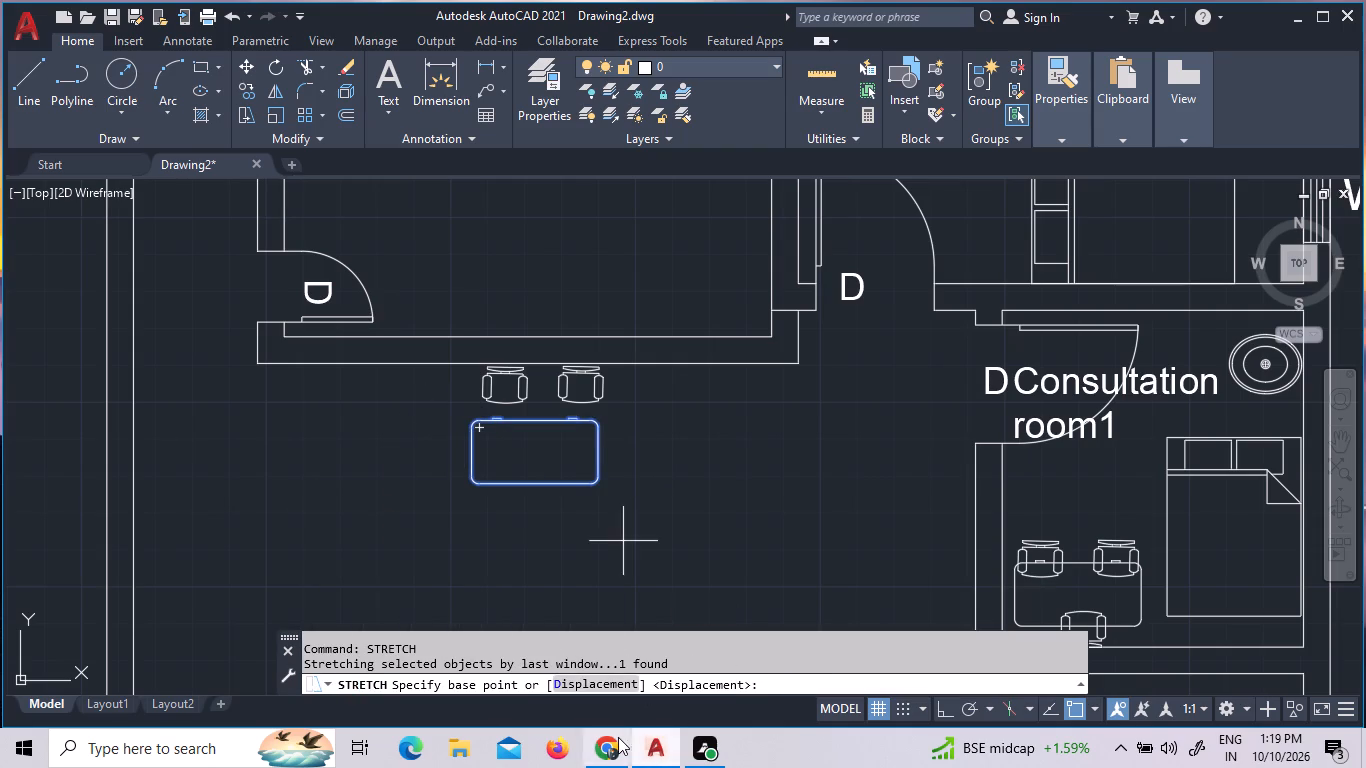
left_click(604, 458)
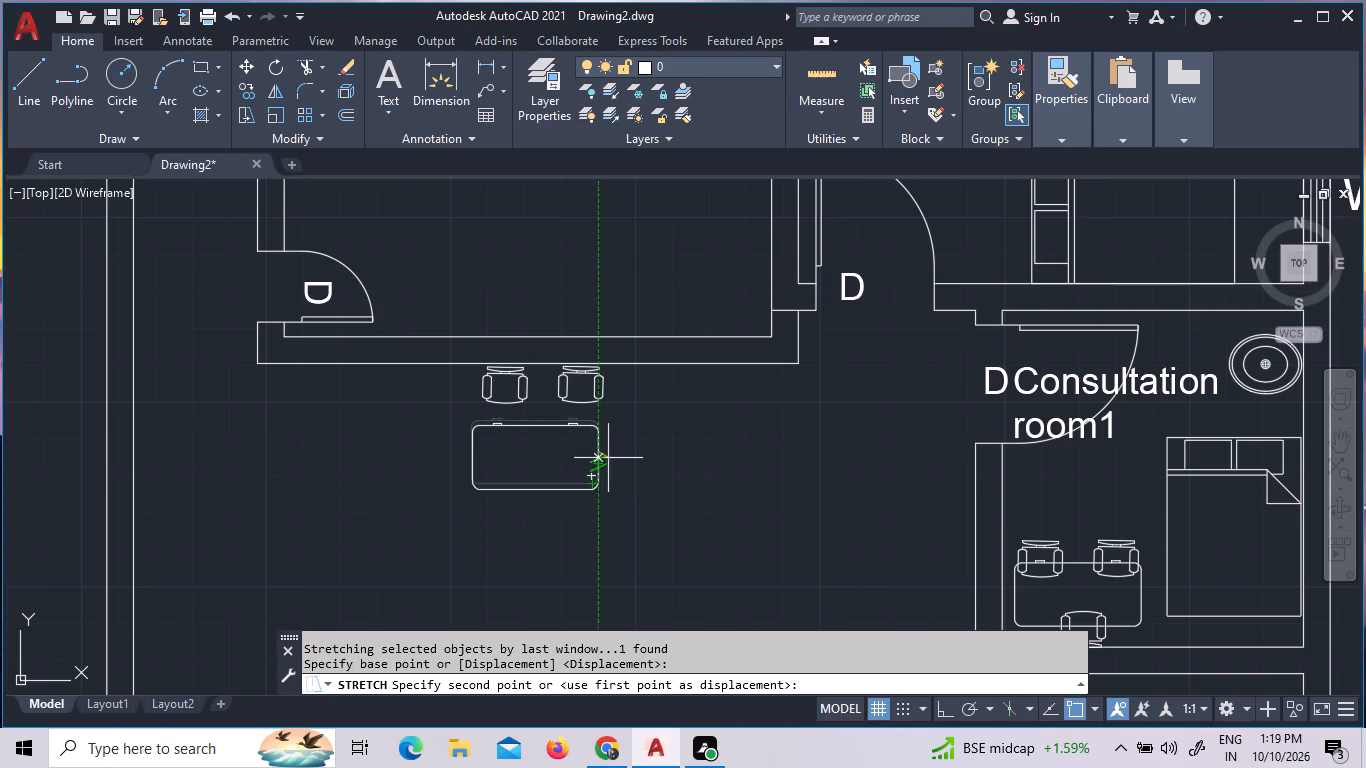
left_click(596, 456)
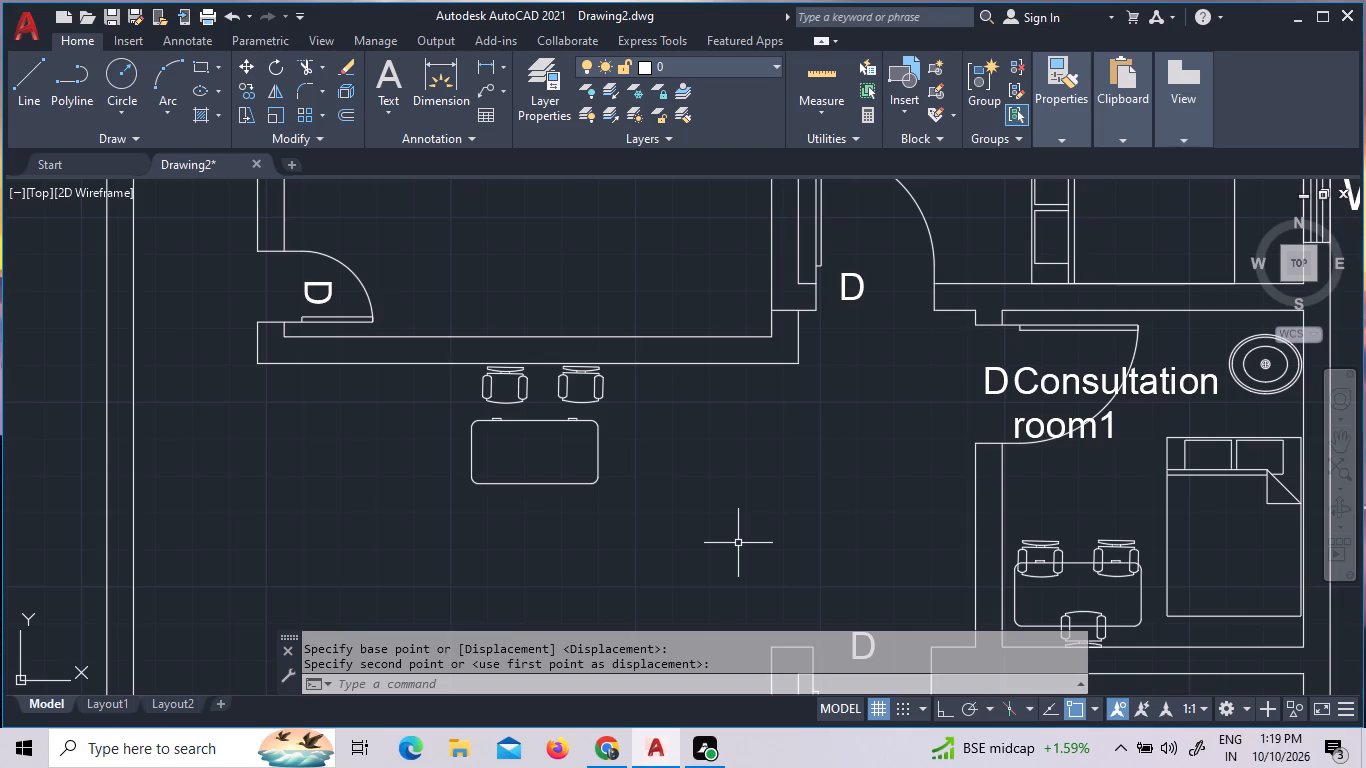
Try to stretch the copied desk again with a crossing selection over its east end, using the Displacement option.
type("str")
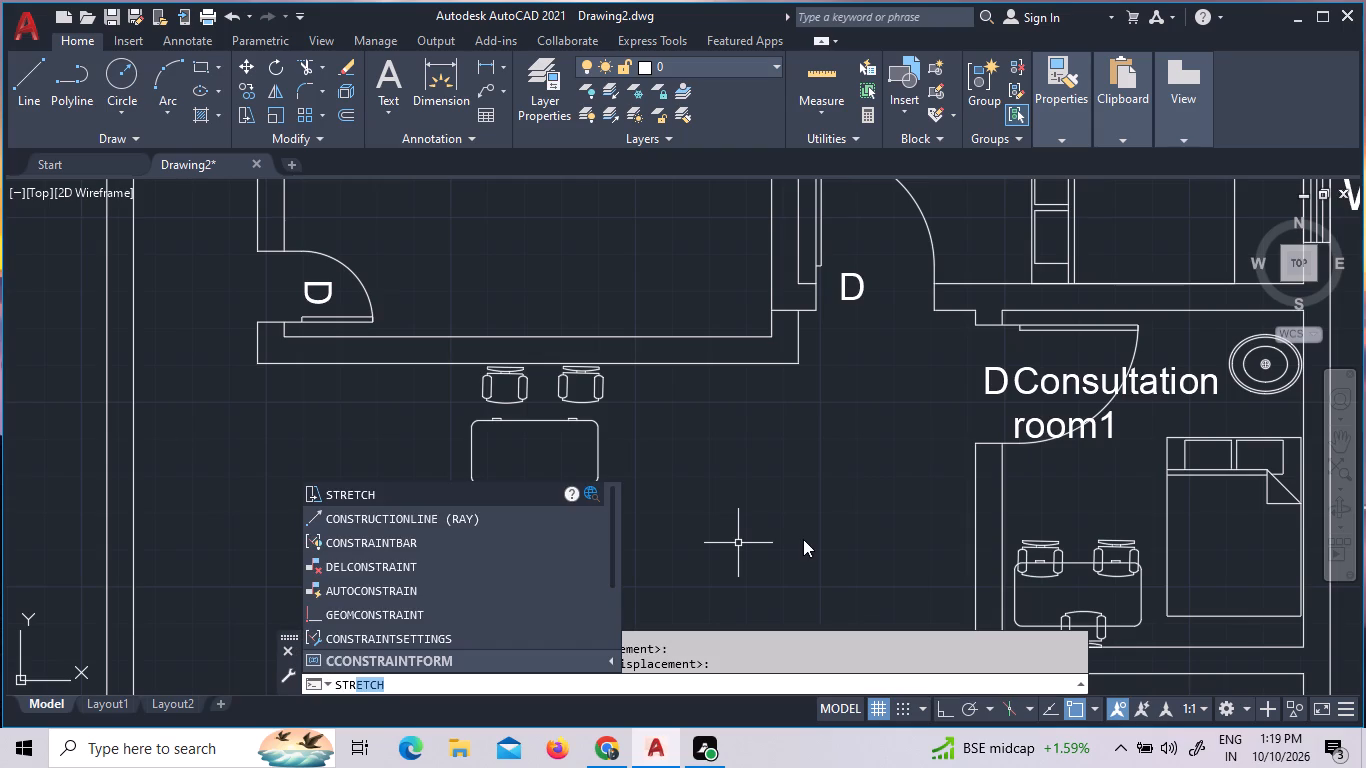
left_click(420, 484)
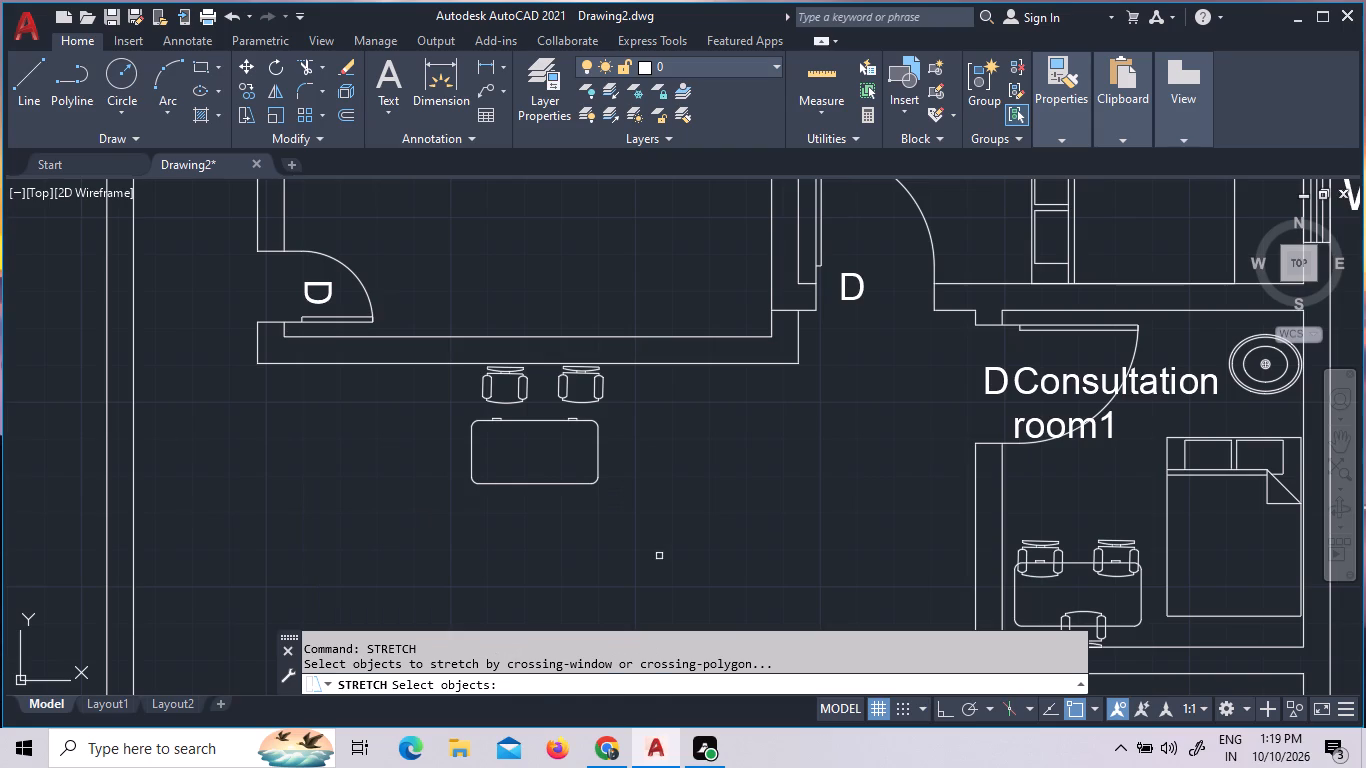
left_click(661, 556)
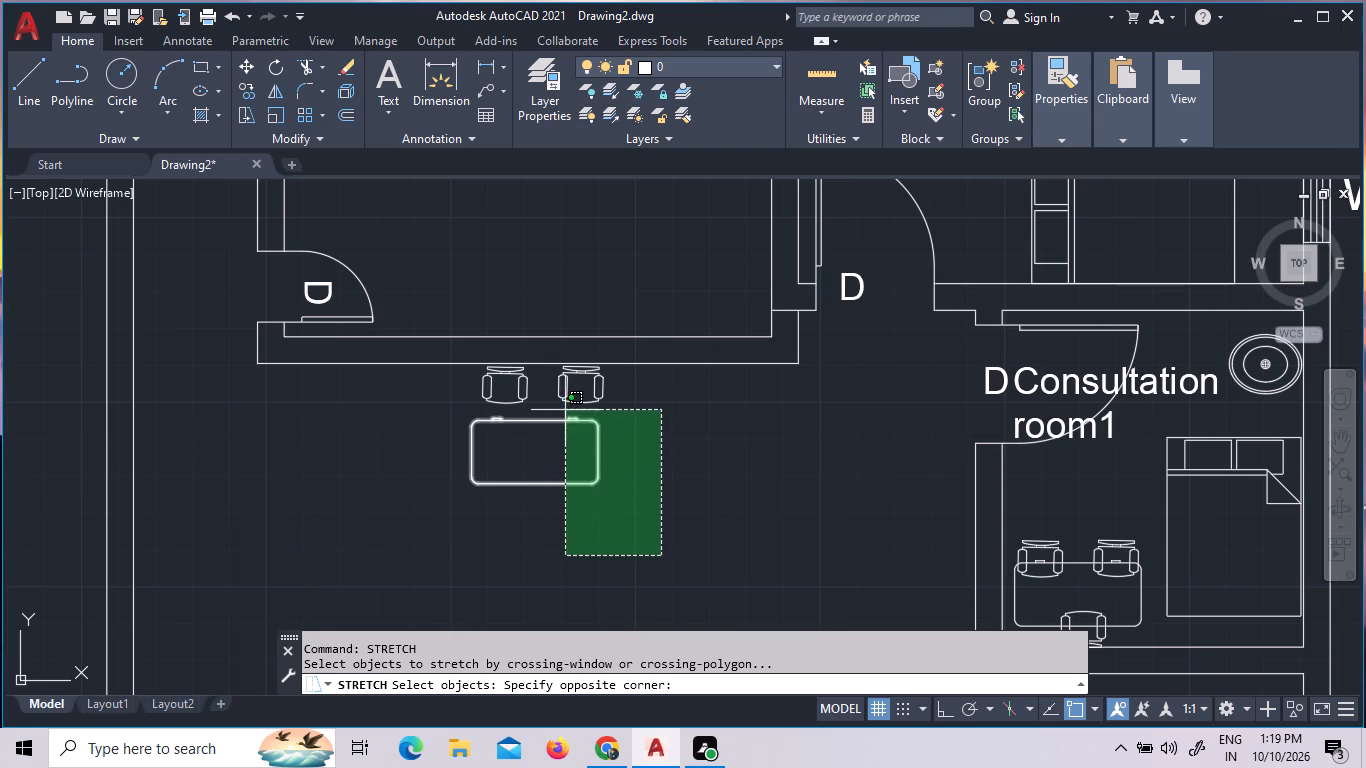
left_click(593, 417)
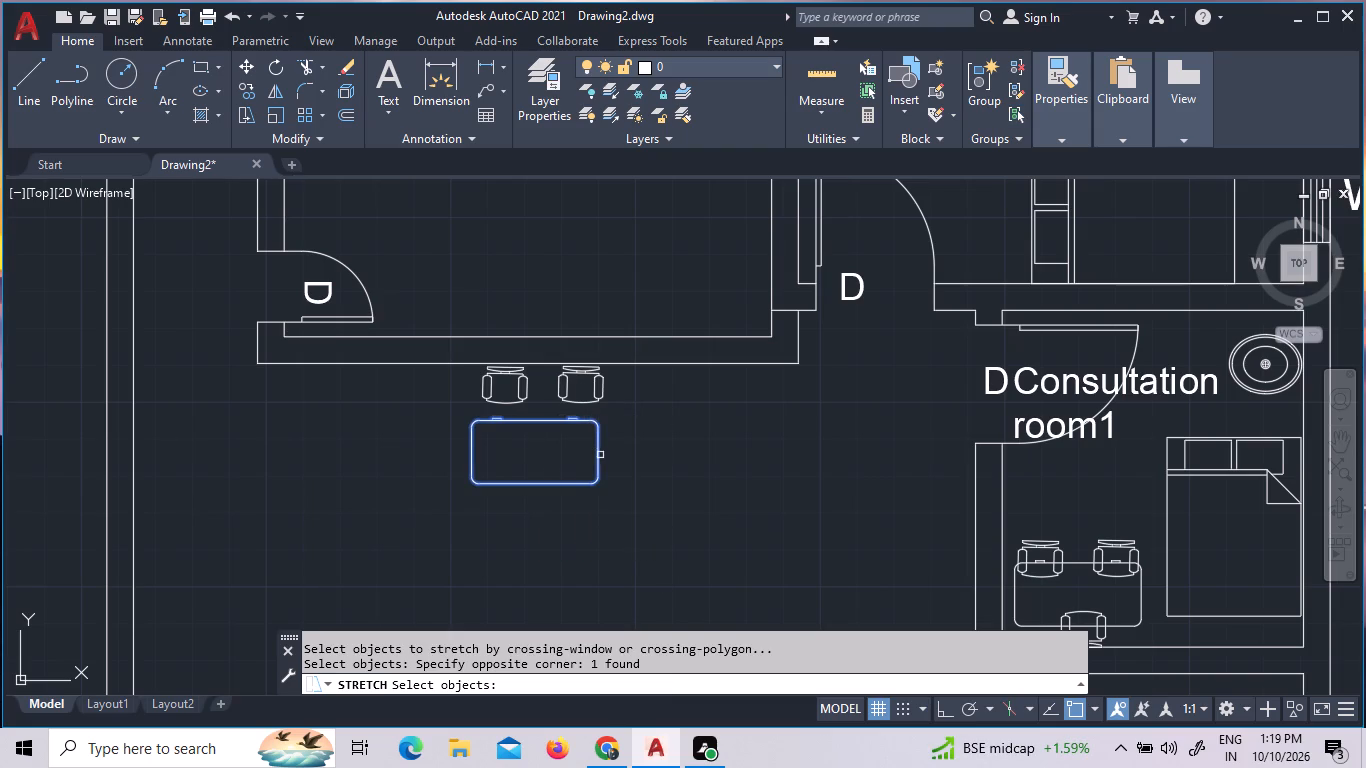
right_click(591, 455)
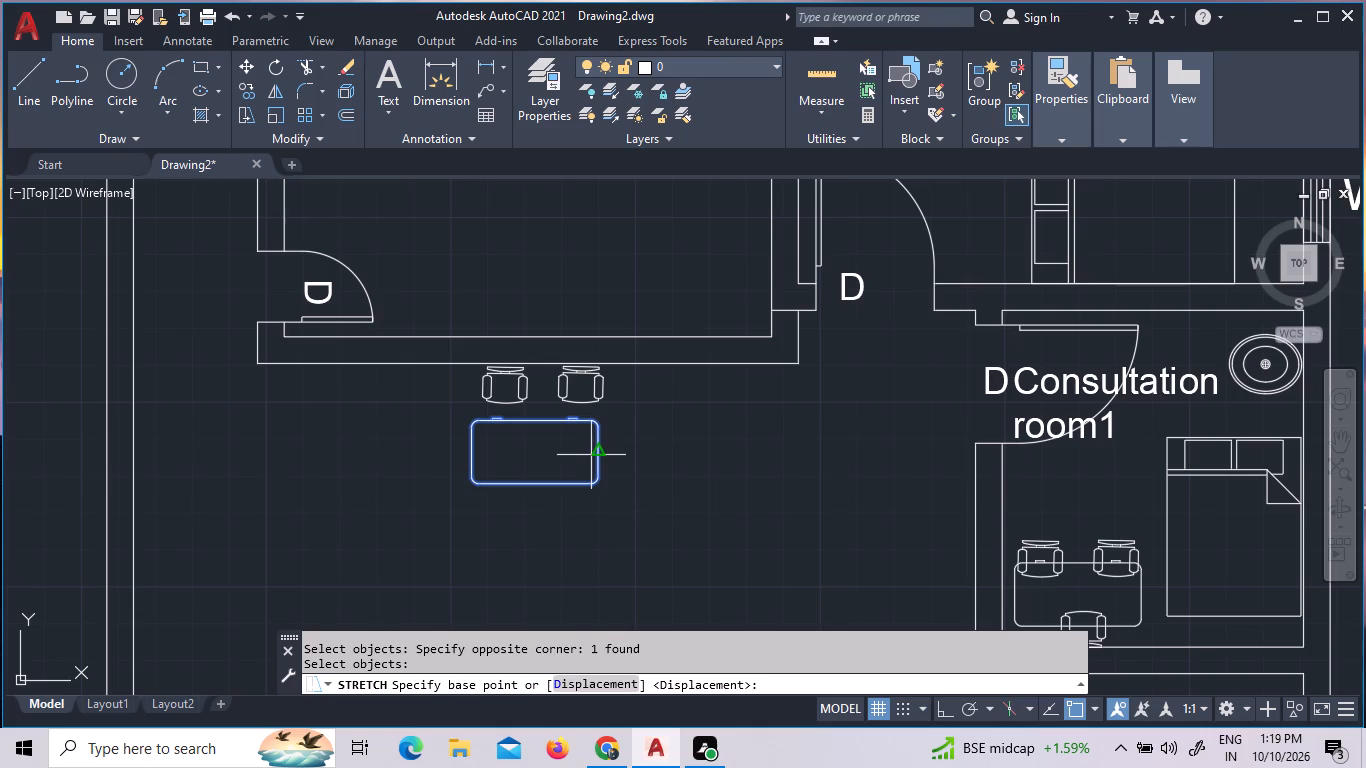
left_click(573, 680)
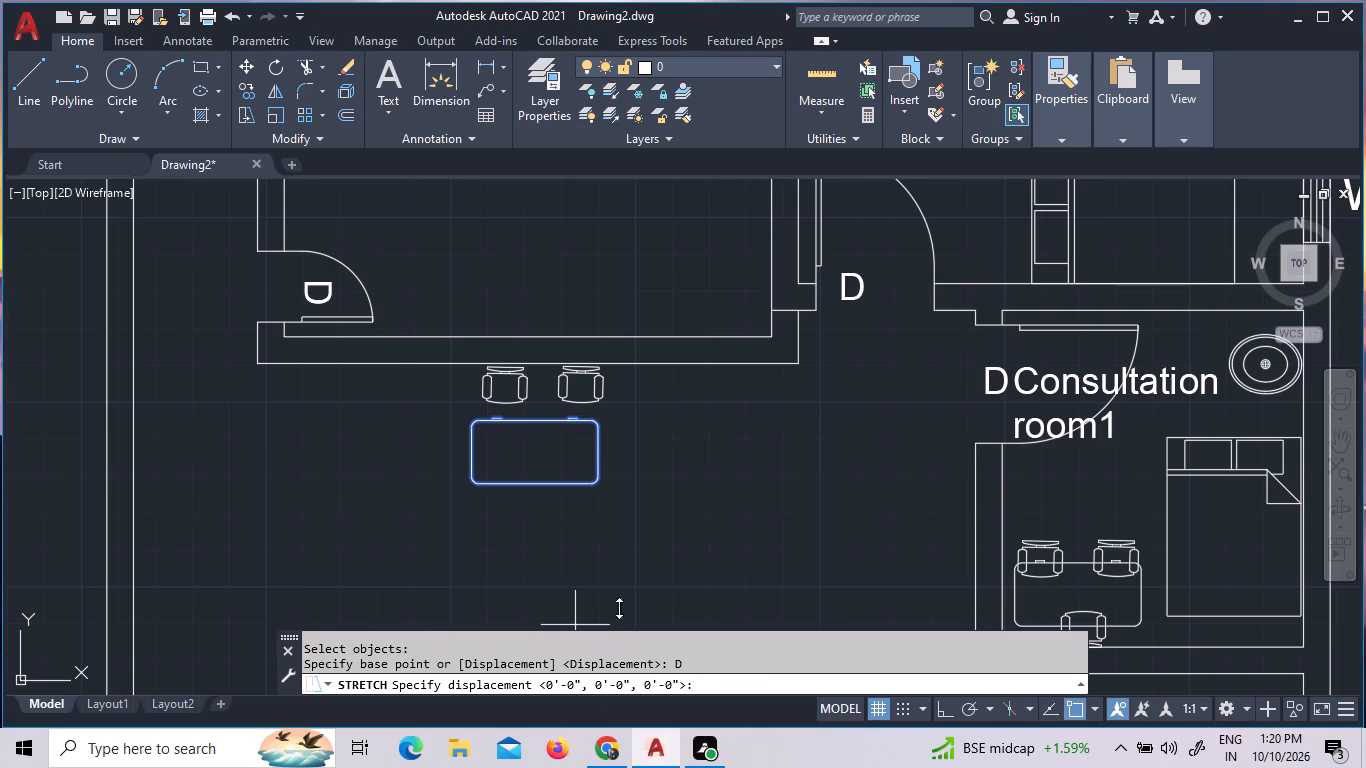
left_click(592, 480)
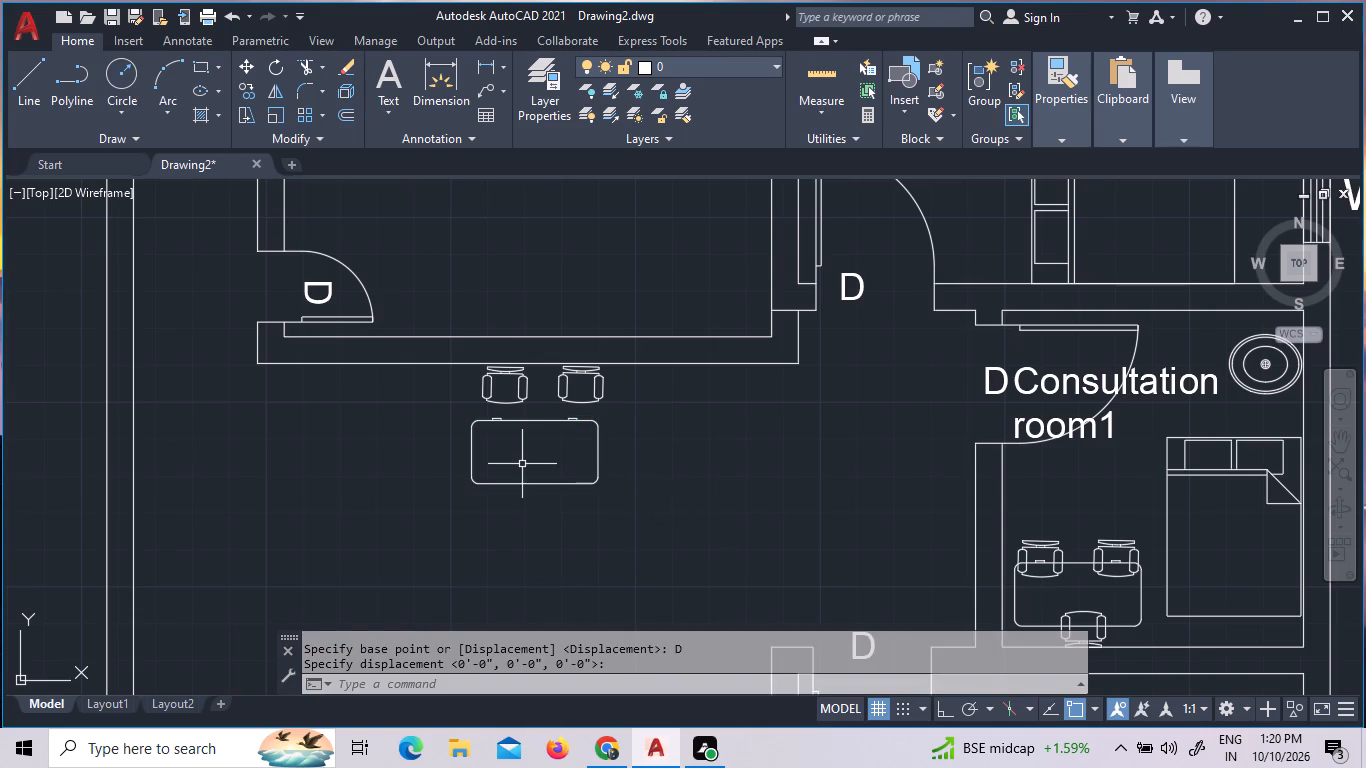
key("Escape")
Scale the copied desk below the two chairs up freehand to nearly twice its size, from a base point inside it.
scroll(543, 548, "down", 2)
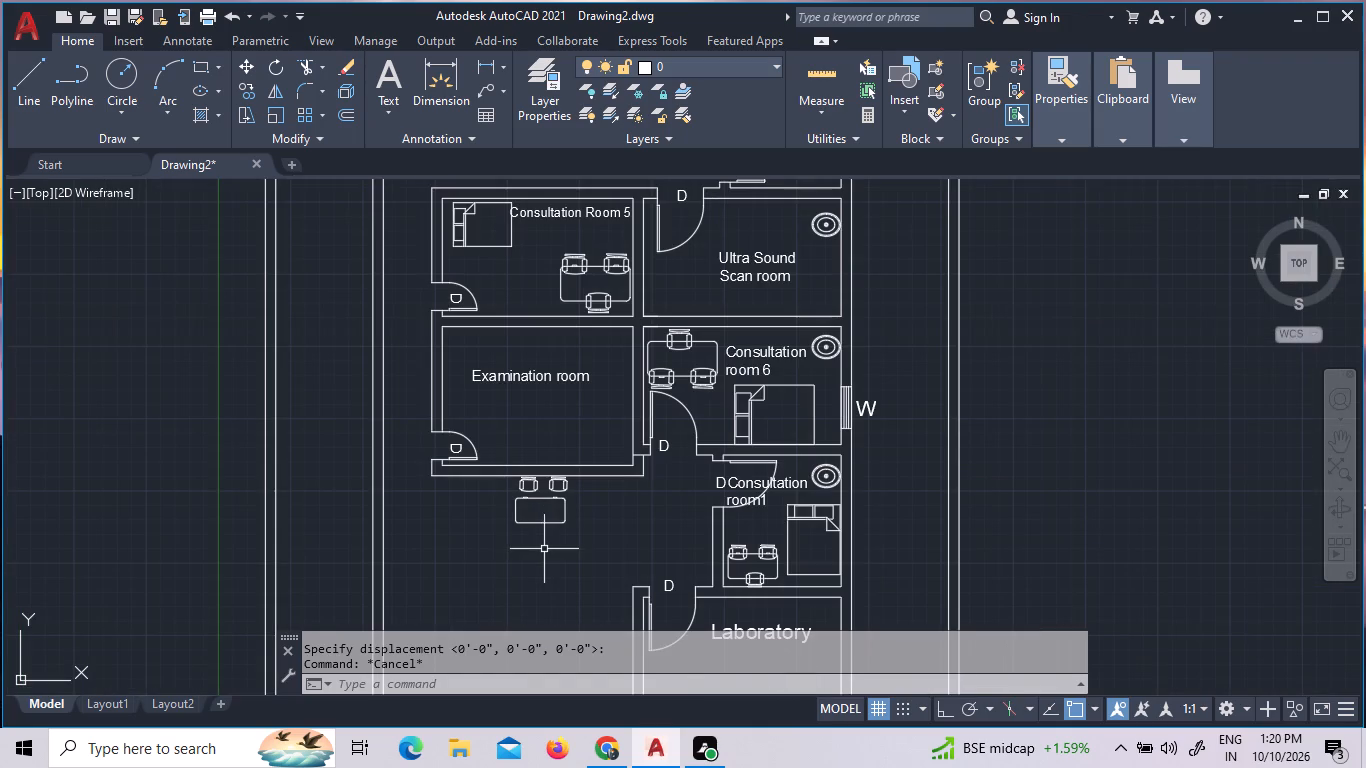
scroll(542, 504, "up", 4)
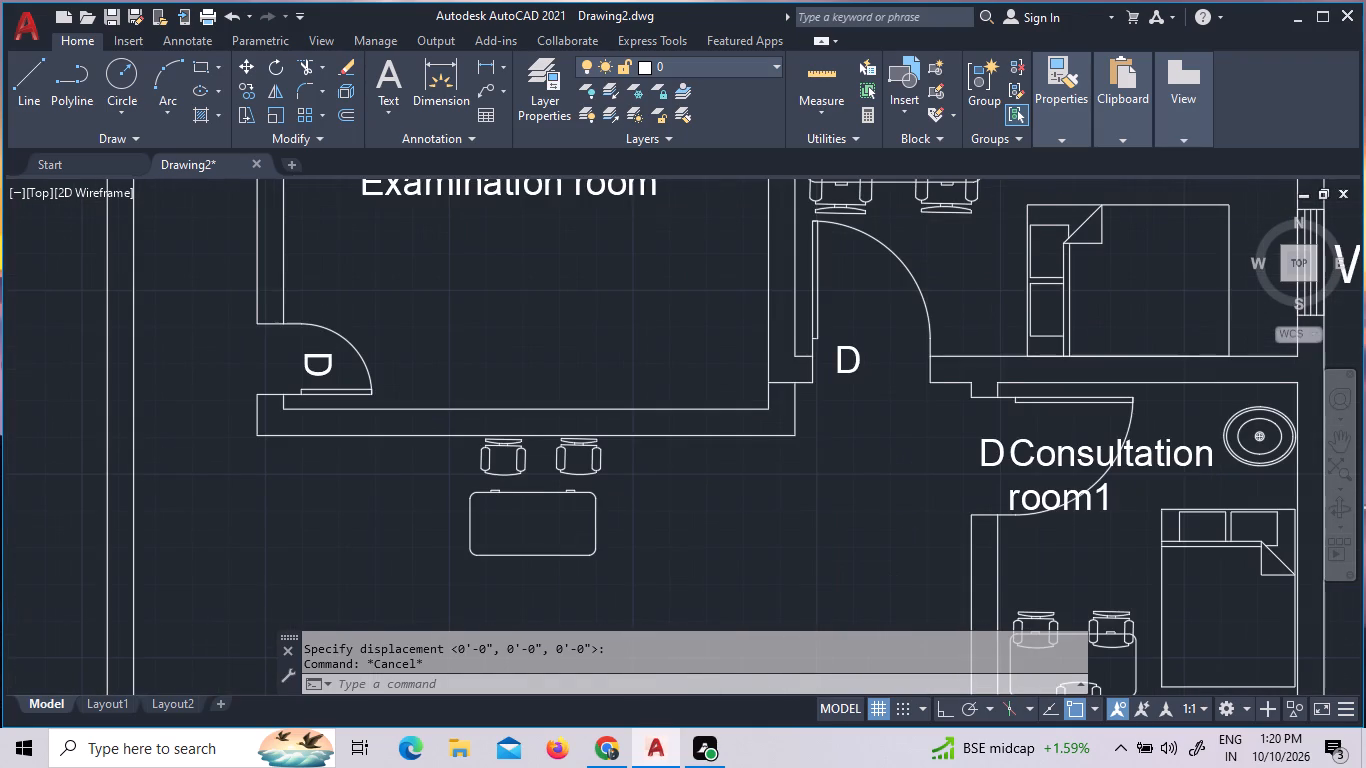
scroll(542, 504, "down", 1)
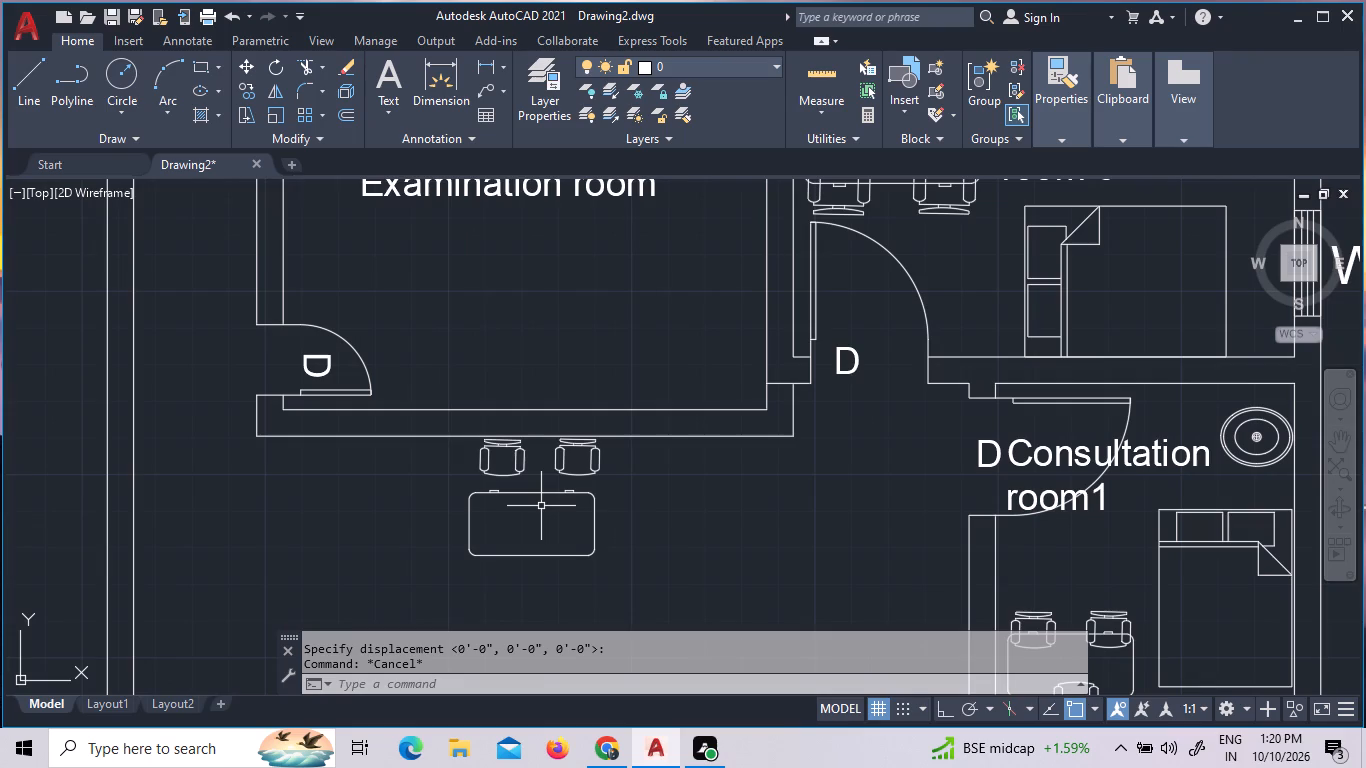
scroll(544, 512, "down", 1)
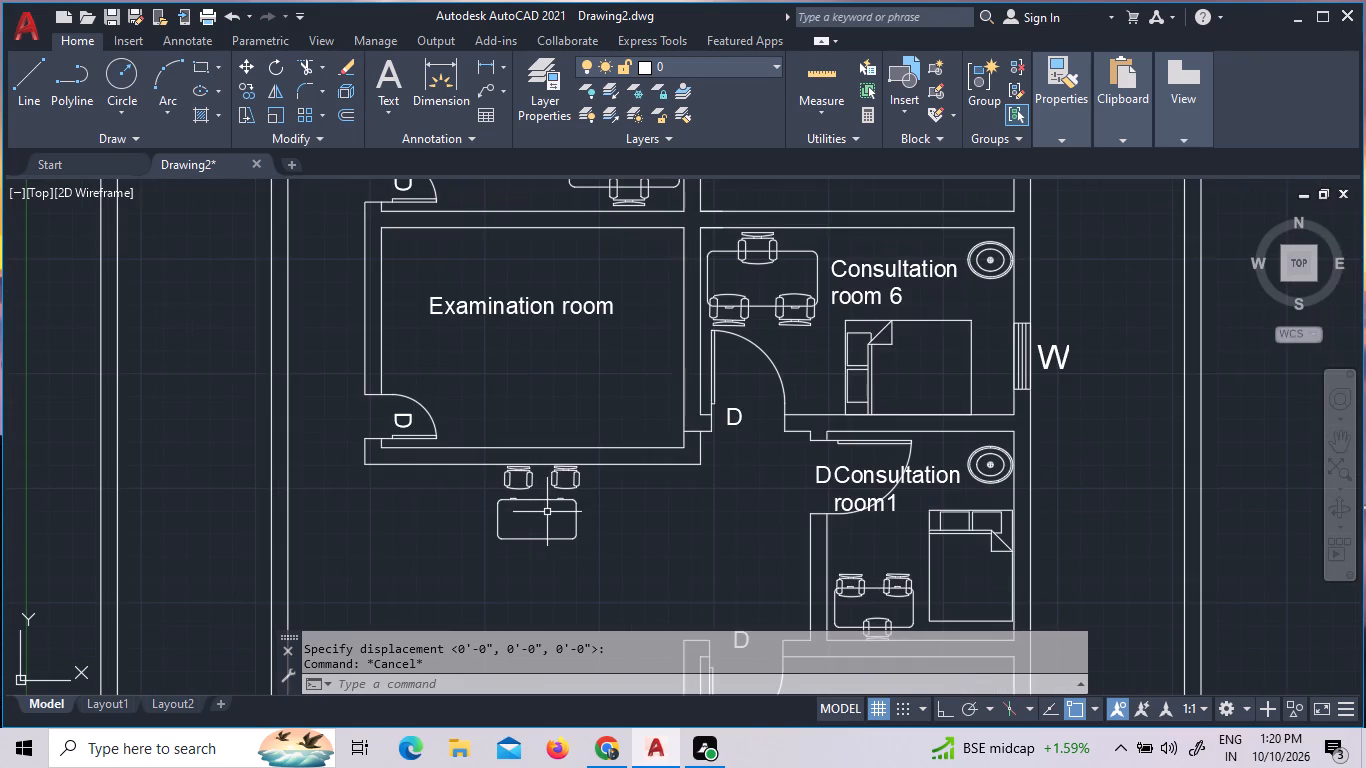
left_click(535, 518)
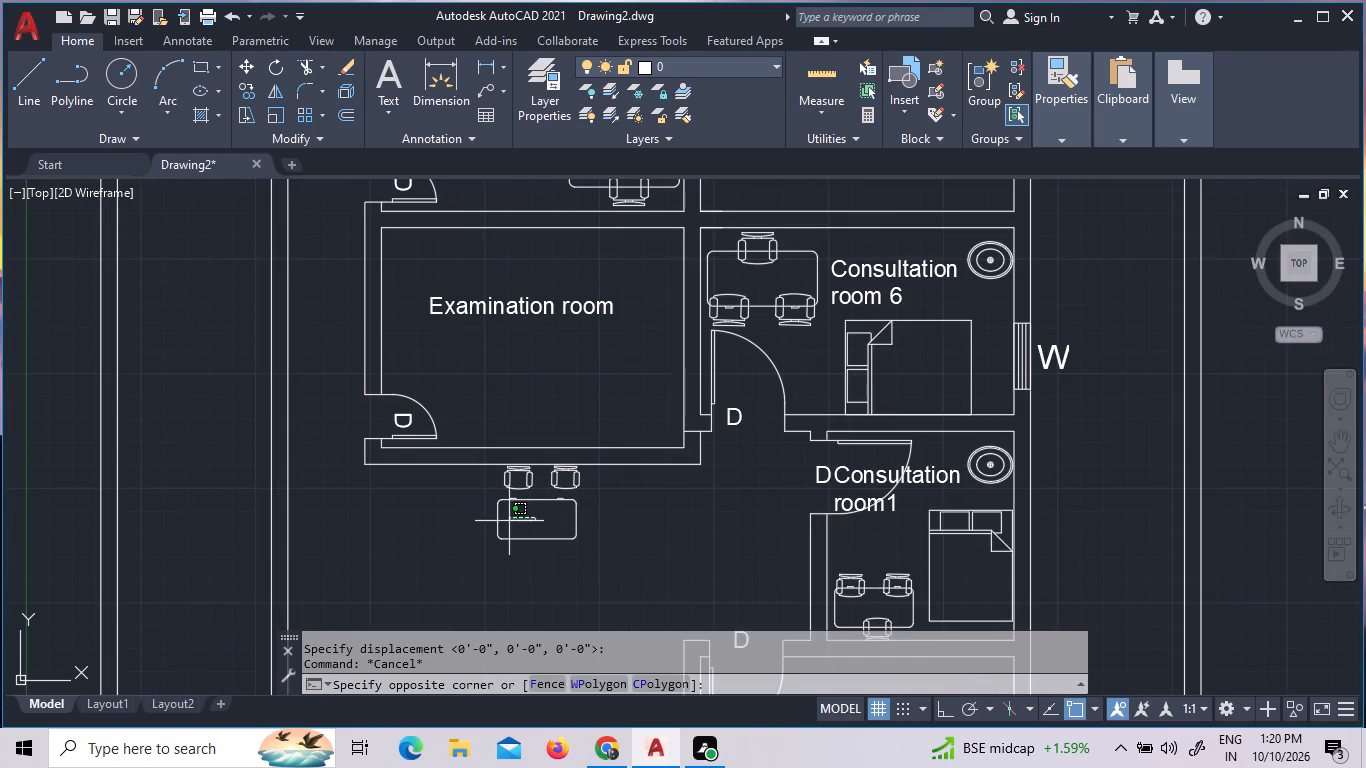
left_click(509, 521)
scroll(526, 511, "up", 5)
scroll(541, 509, "down", 3)
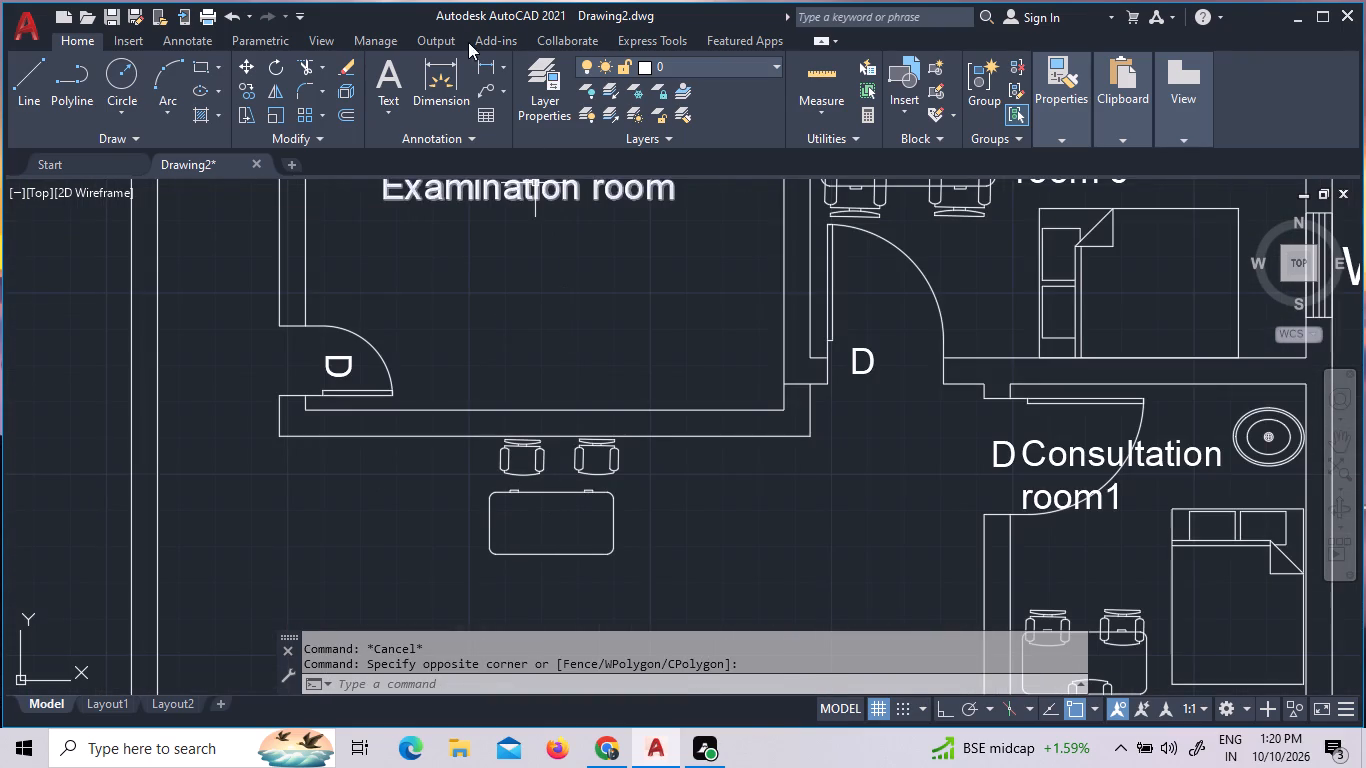
left_click(569, 594)
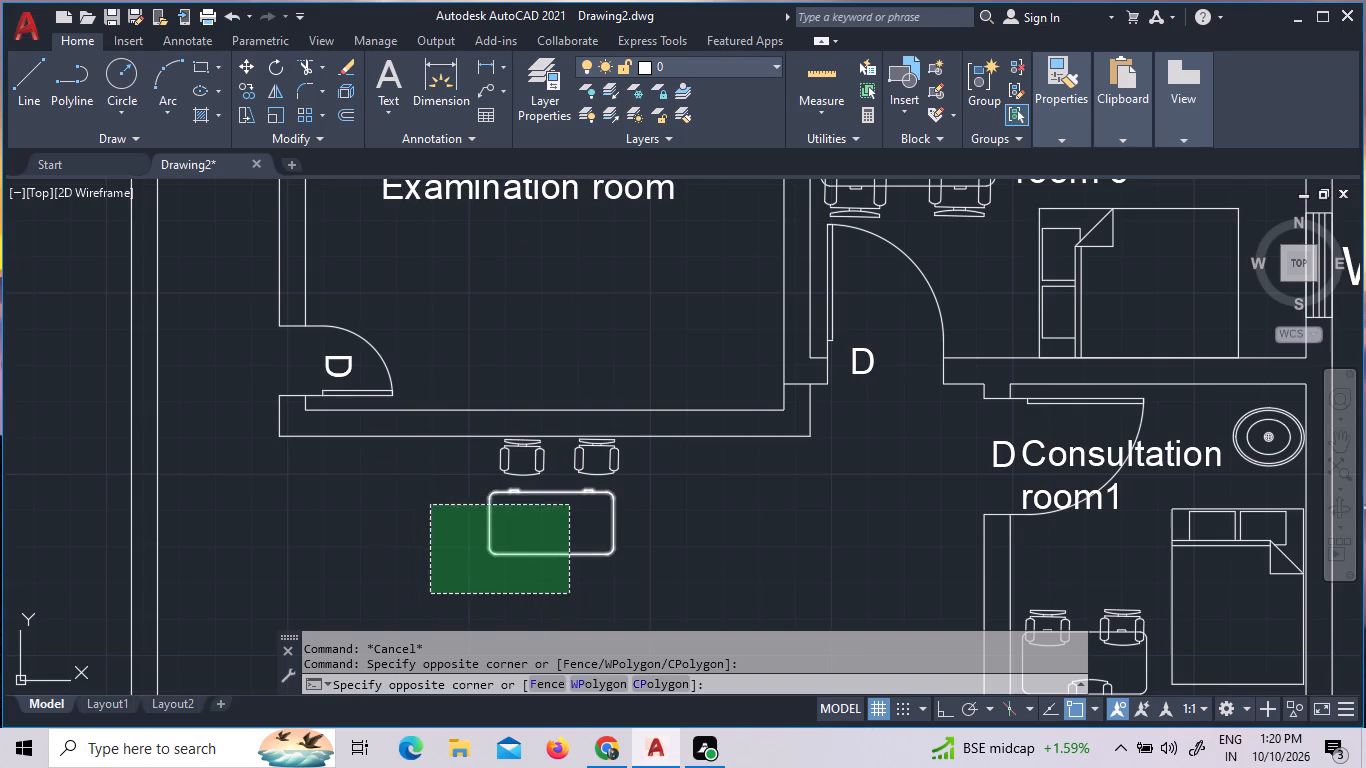
left_click(430, 505)
key("s")
type("c")
key("space")
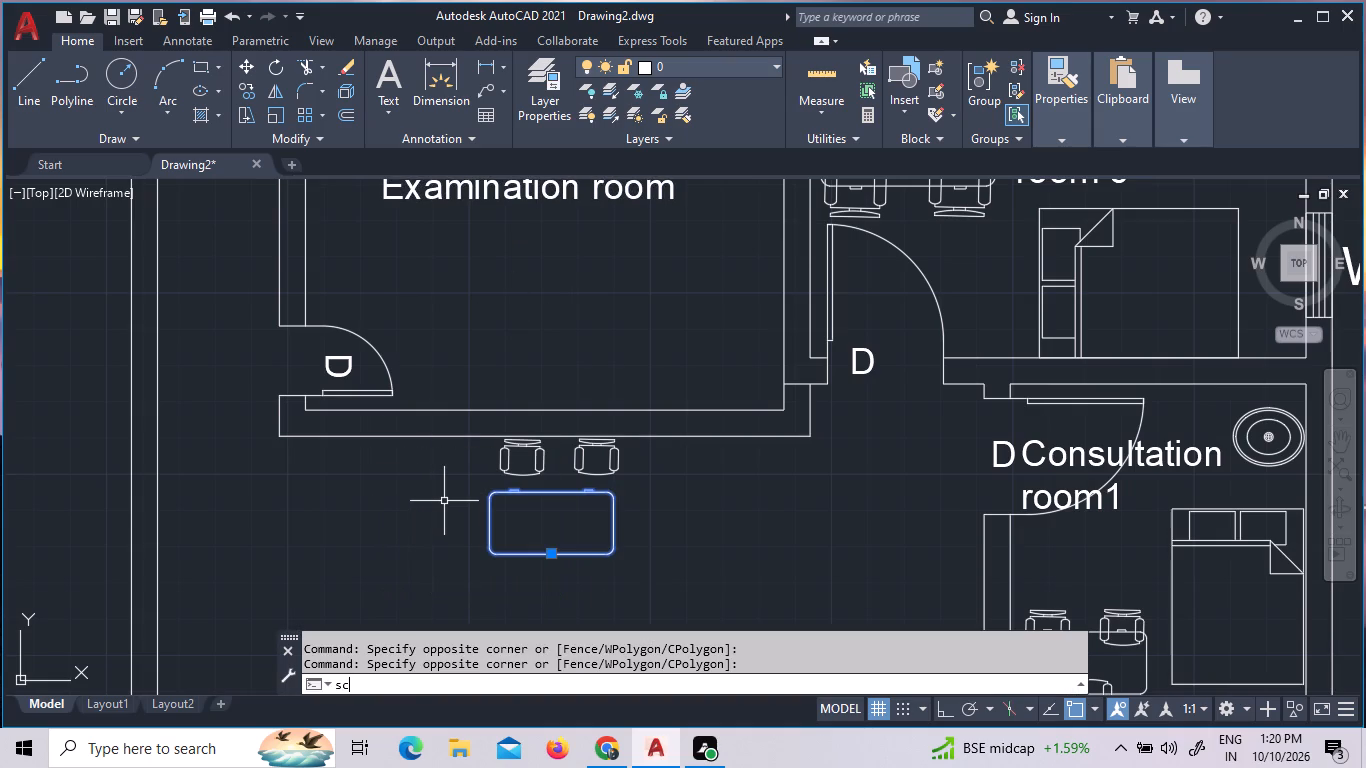
left_click(504, 531)
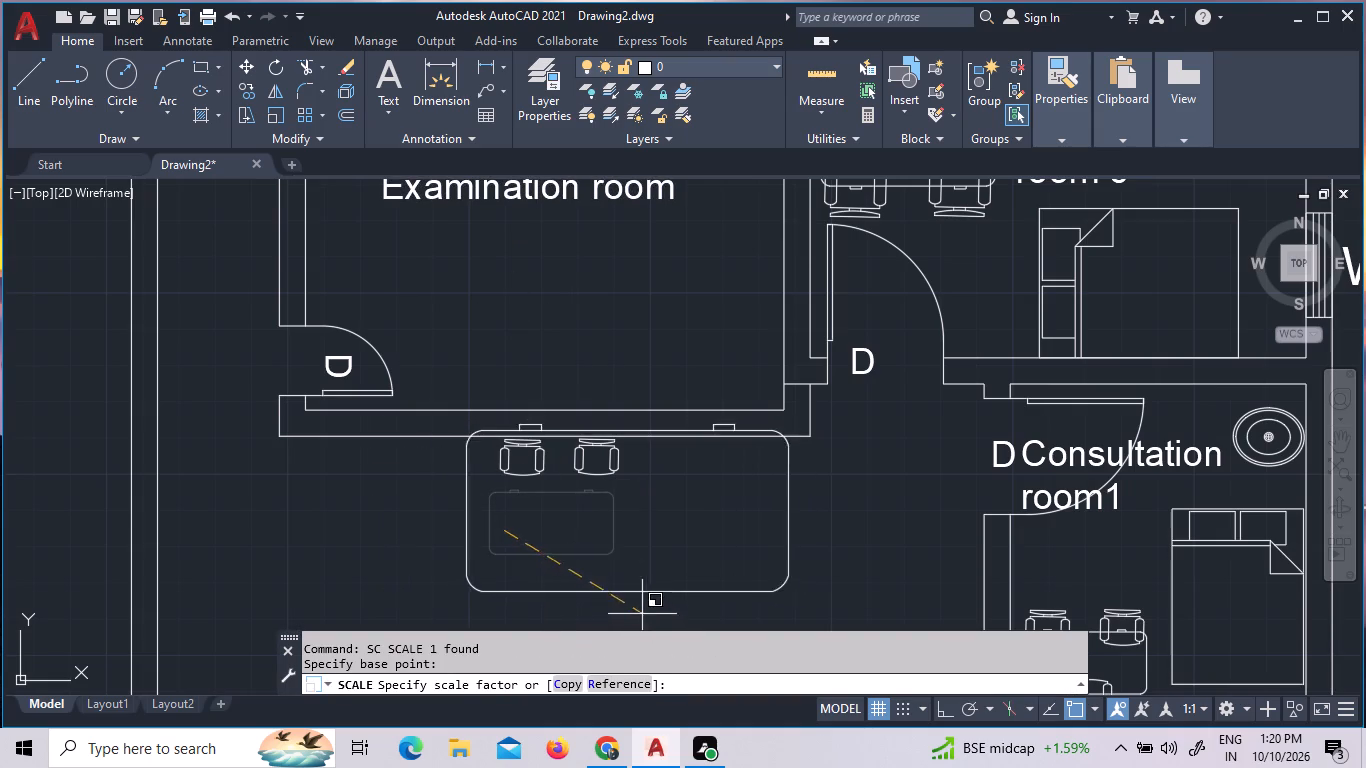
left_click(613, 499)
Move the enlarged desk southwest so it sits just below the two chairs and is roughly centred on them.
left_click(720, 561)
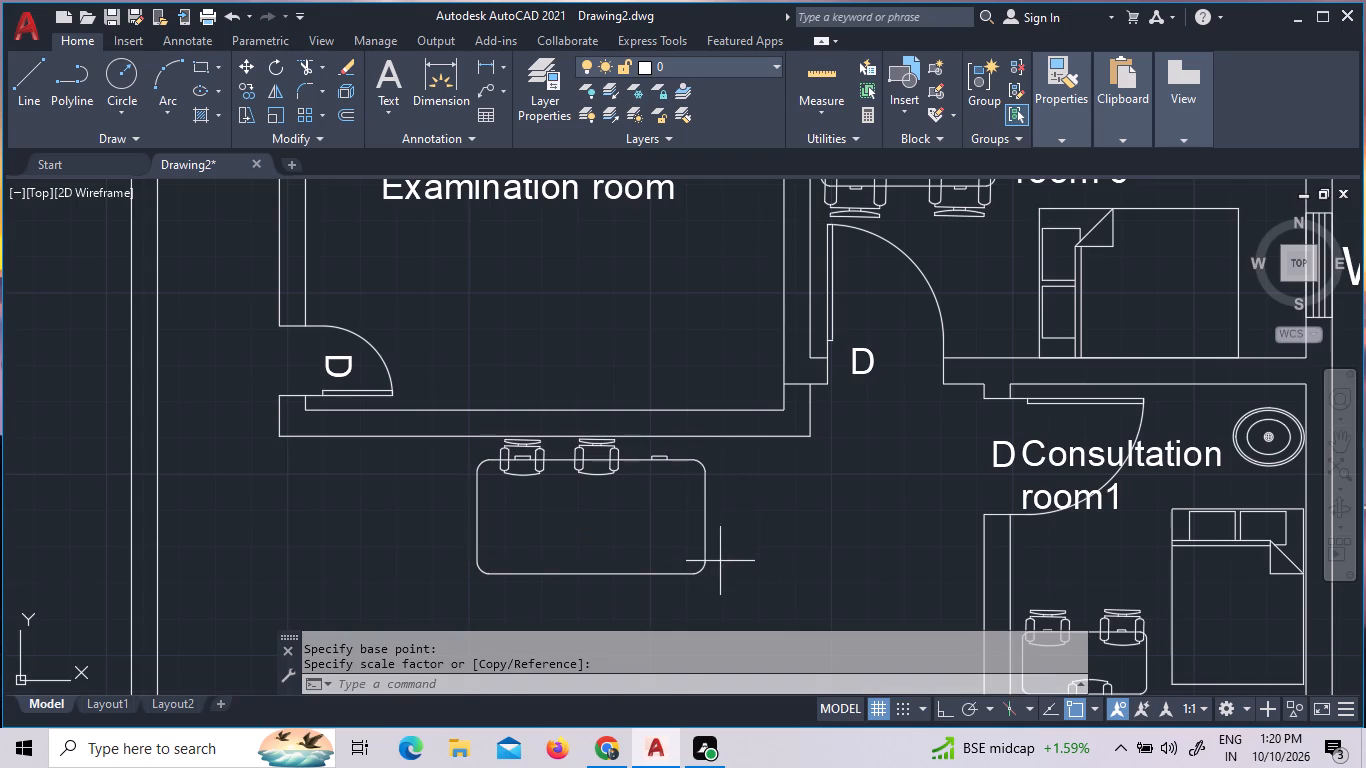
left_click(666, 541)
right_click(666, 541)
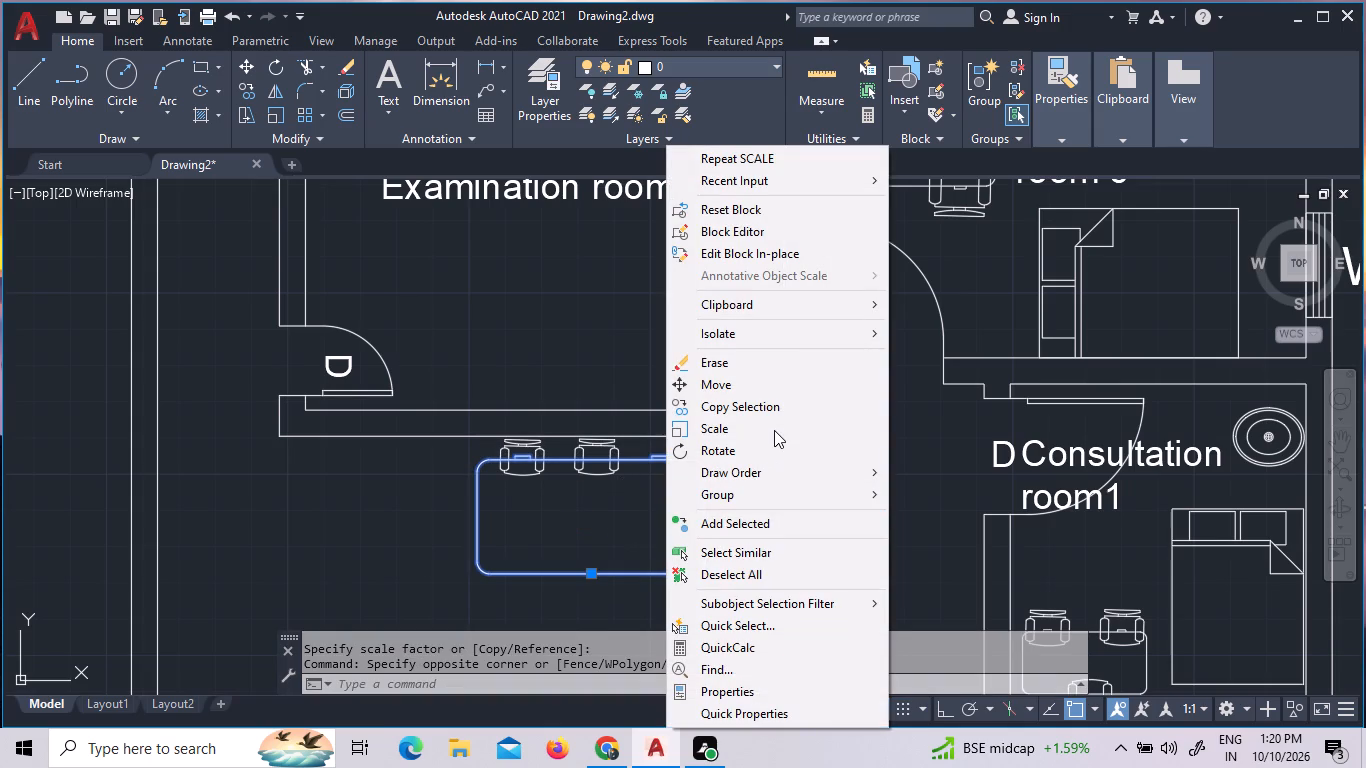
left_click(780, 391)
left_click(636, 526)
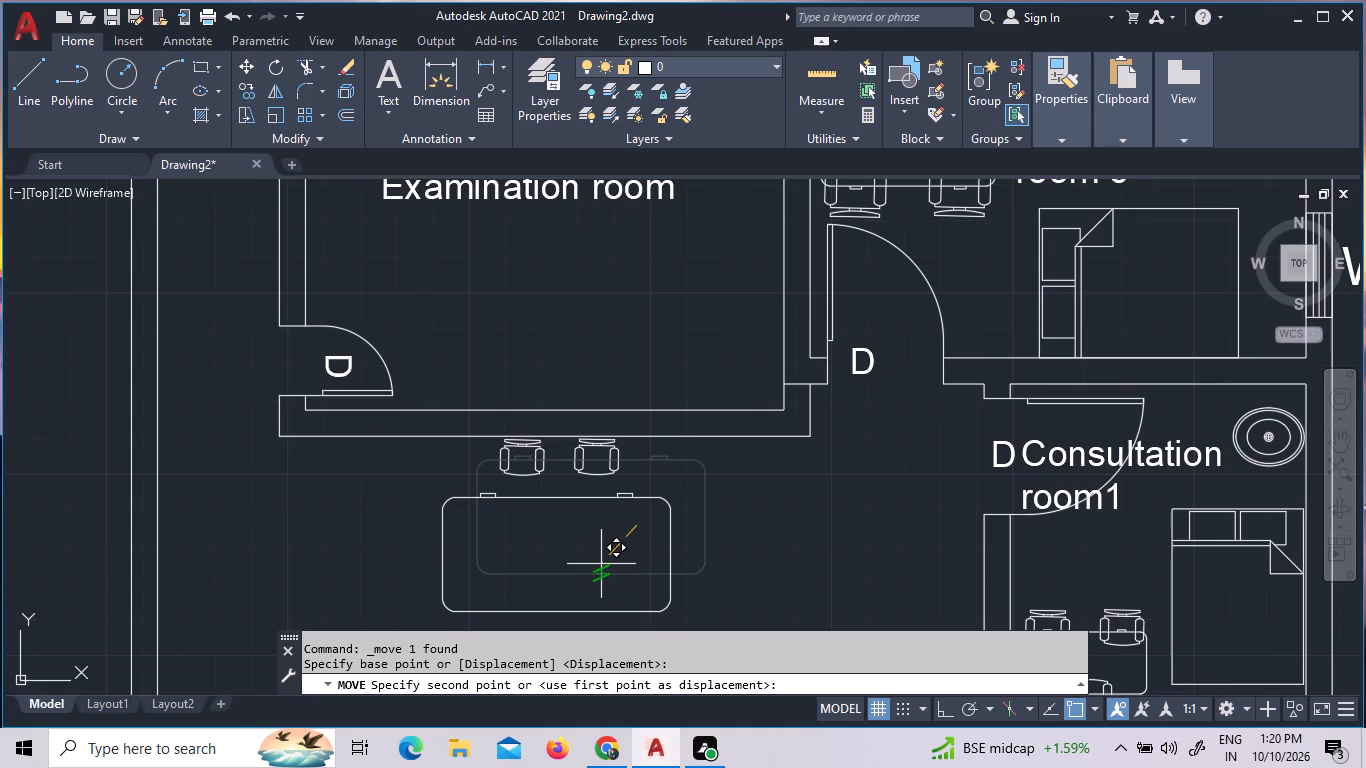
left_click(607, 560)
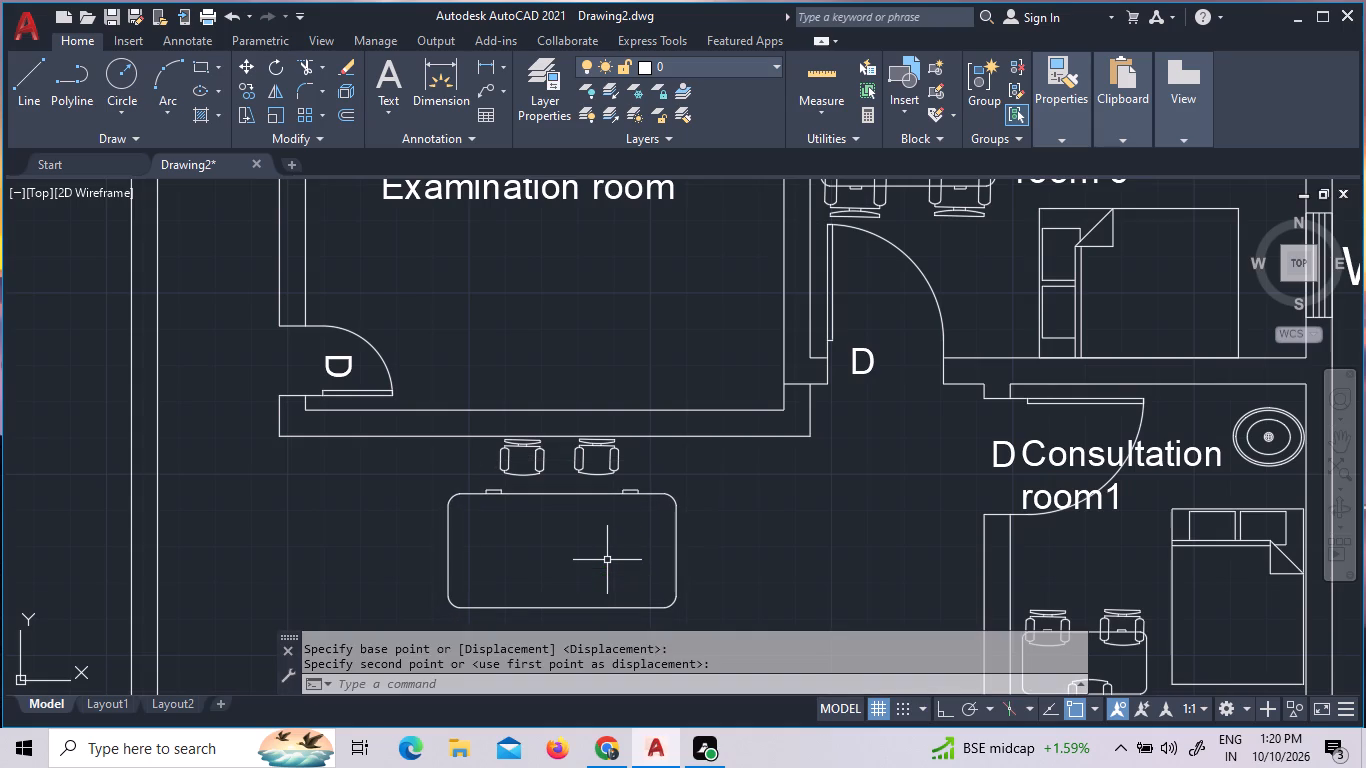
key("Escape")
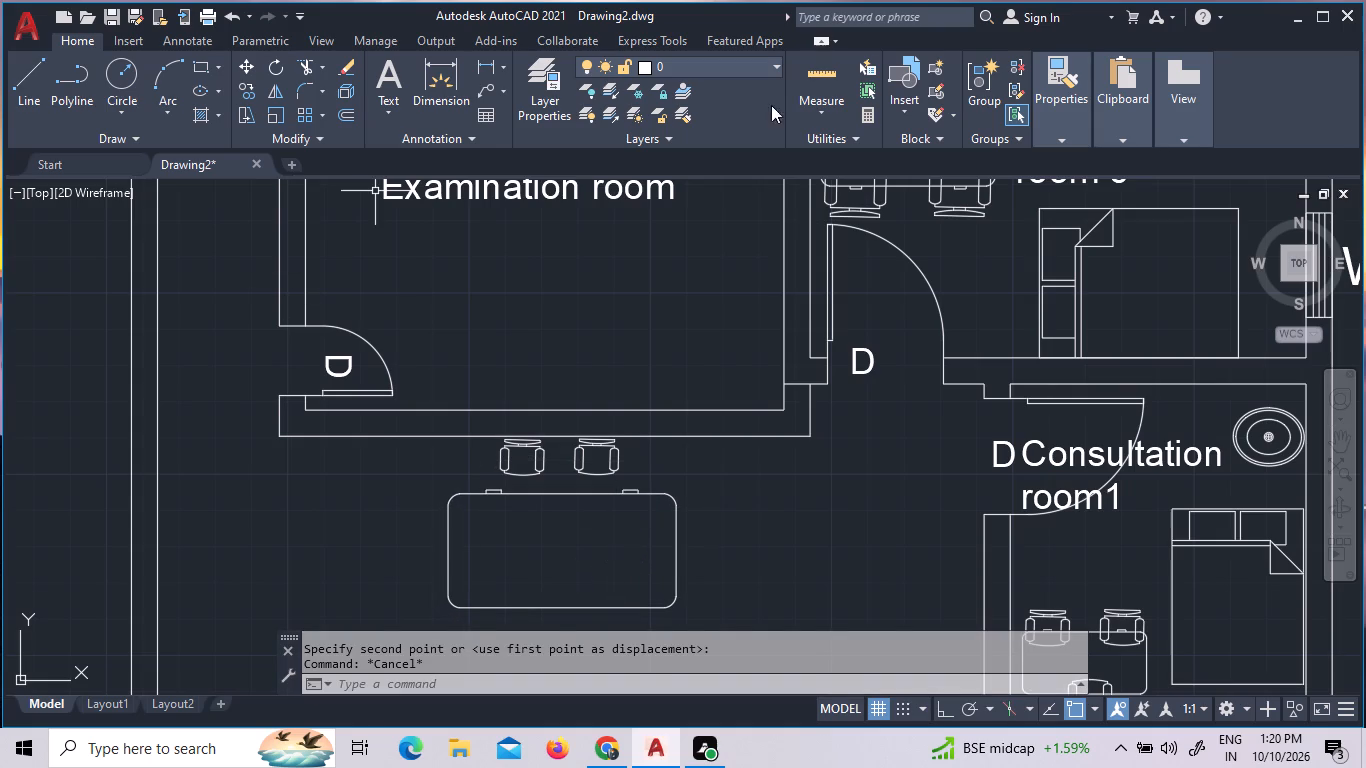
Add the multiline text "Reception desk" inside the enlarged desk below the two chairs.
left_click(403, 76)
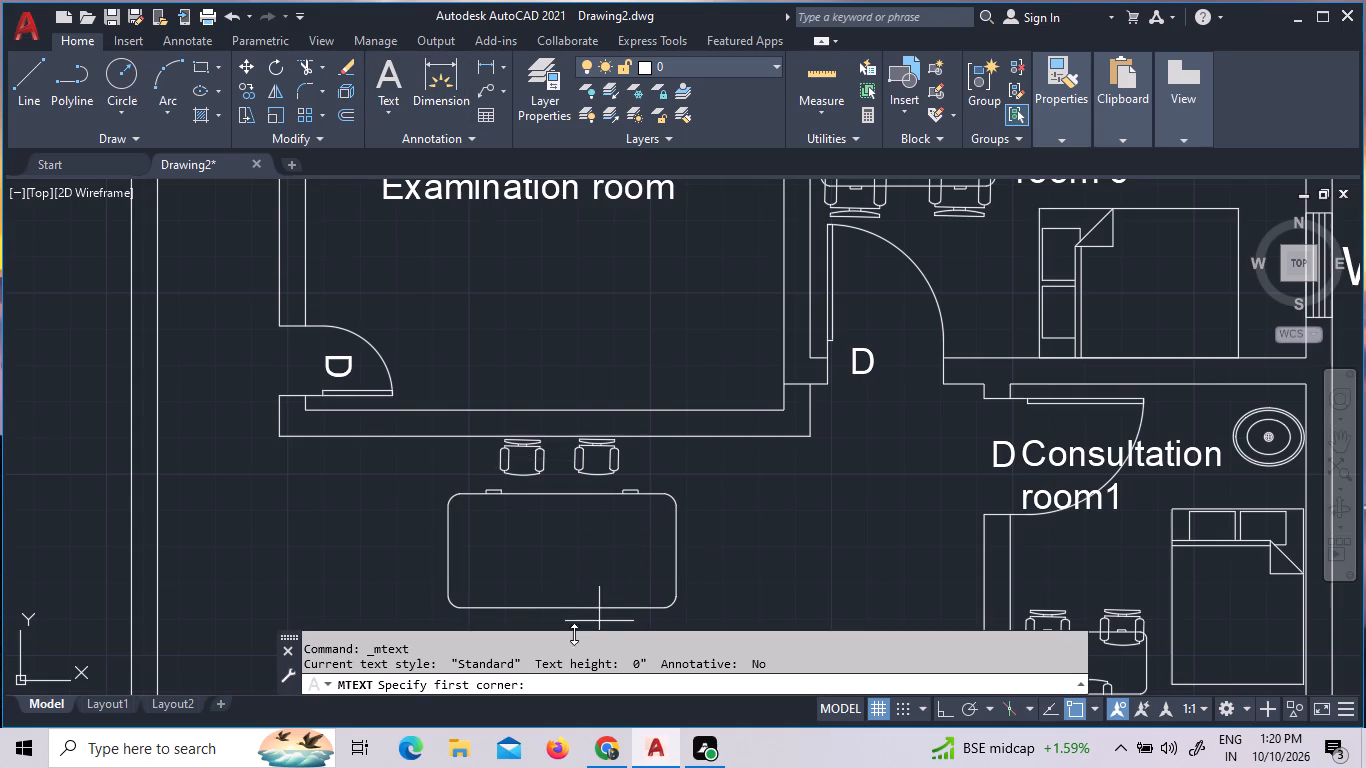
left_click(469, 522)
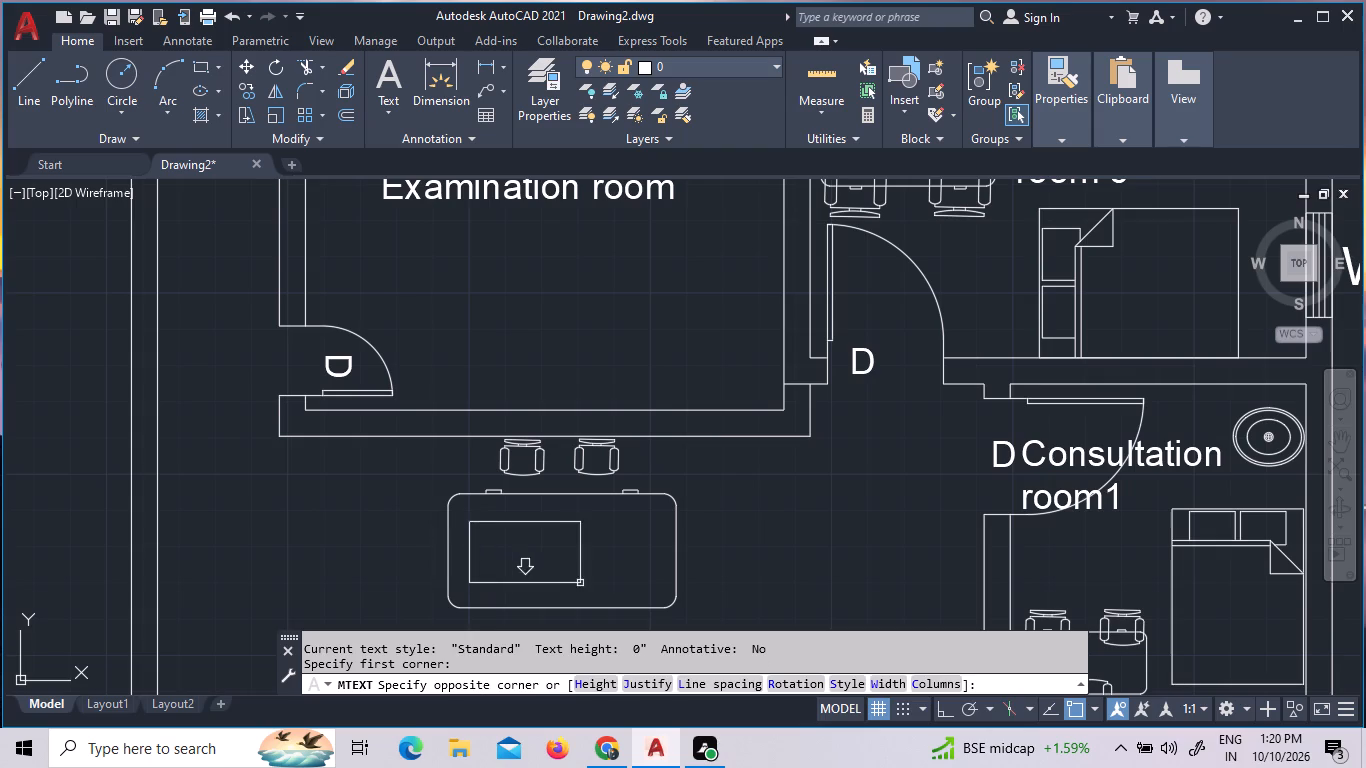
left_click(607, 586)
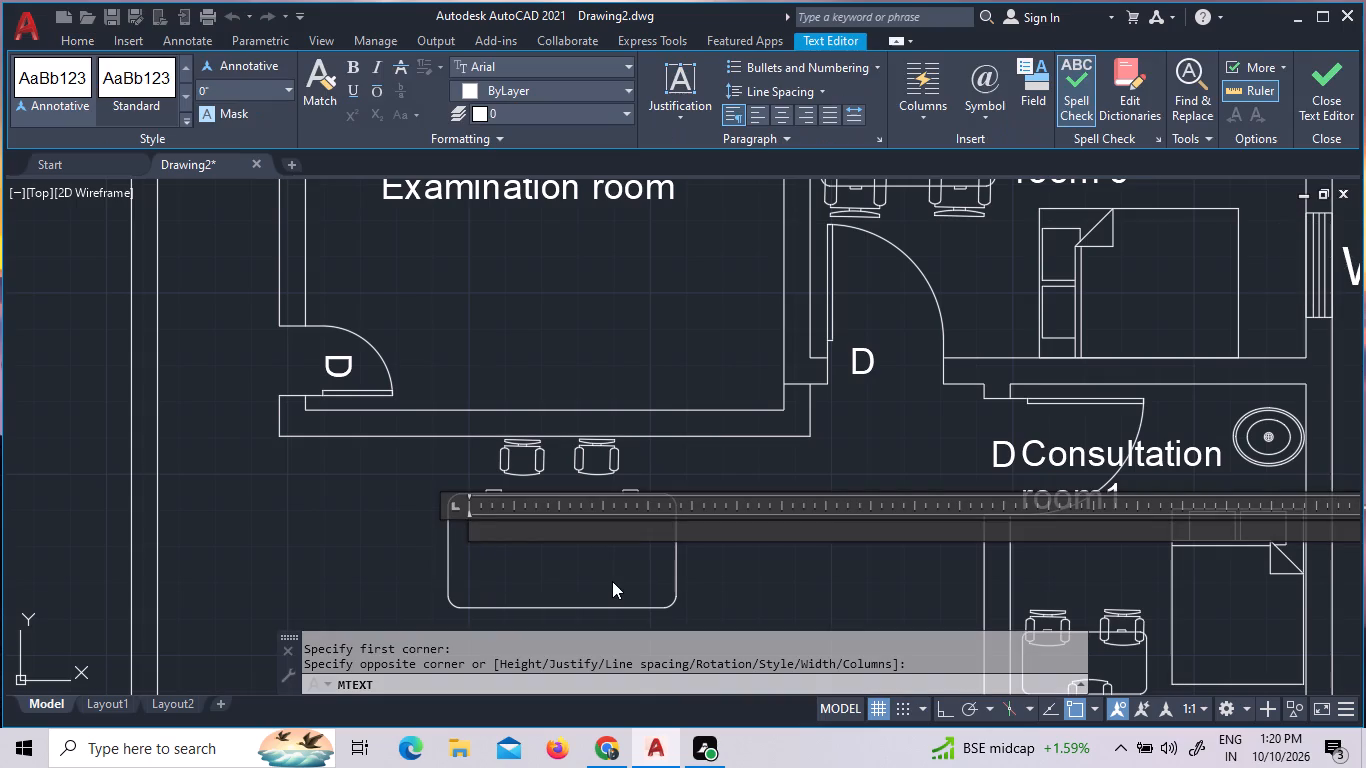
type("rec")
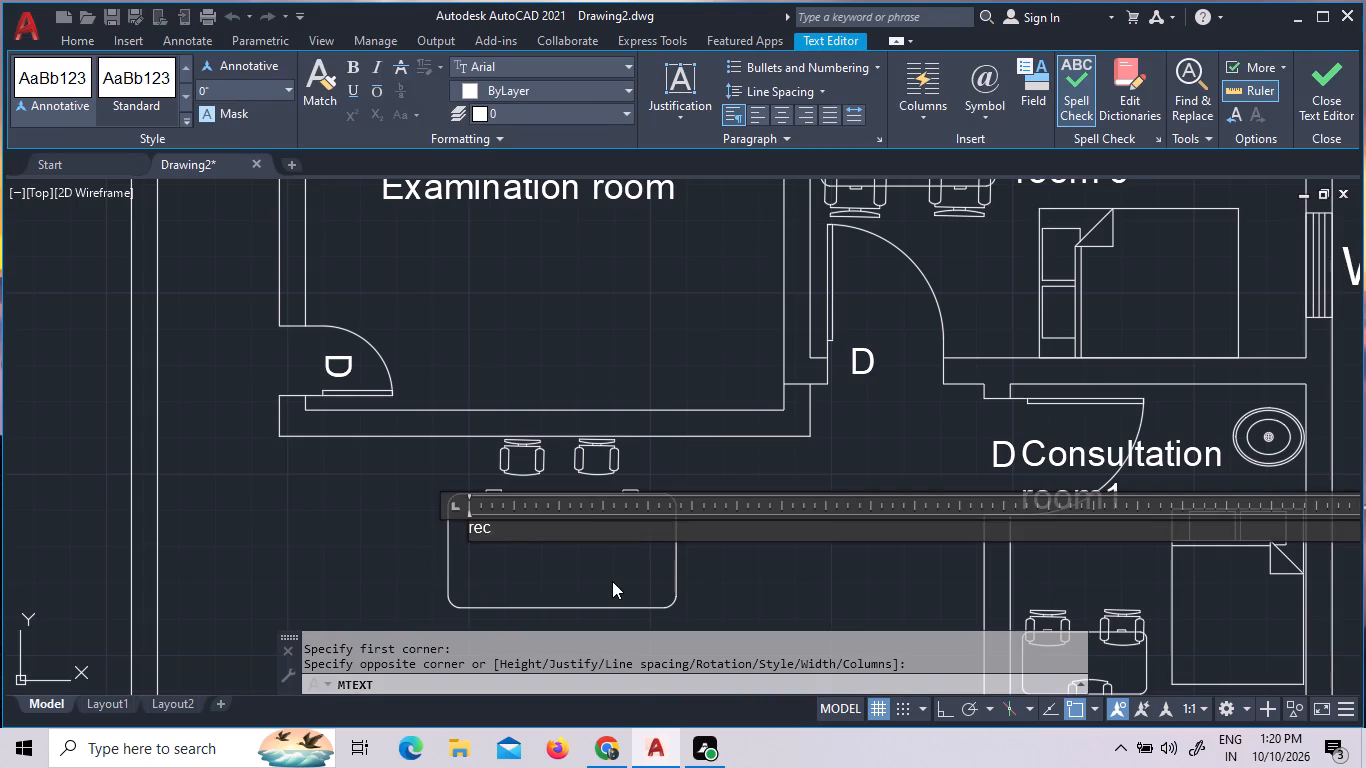
key("BackSpace")
key("BackSpace")
key("BackSpace")
key("r")
type("eceo")
key("BackSpace")
type("ption de")
type("sk")
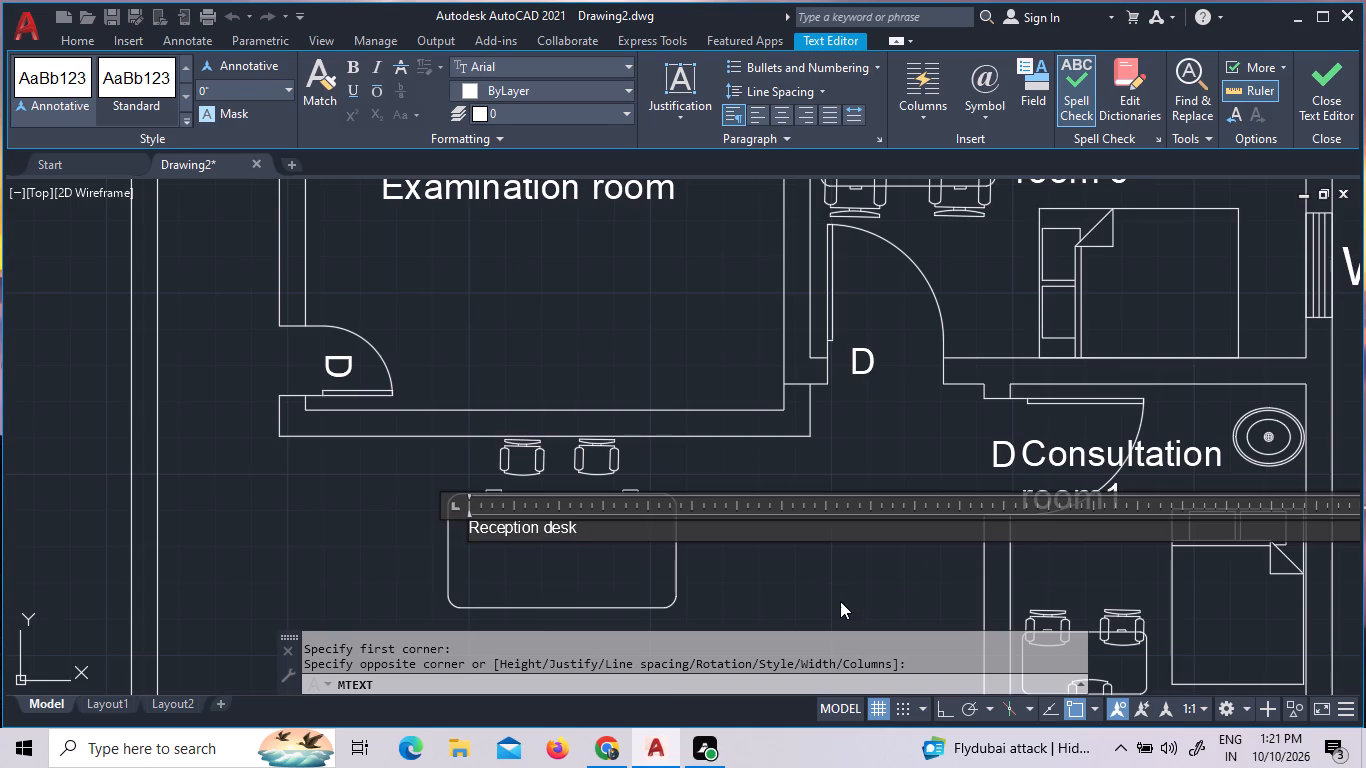
Set the height of the whole "Reception desk" text to 7" and finish editing it.
left_click_drag(581, 524, 431, 516)
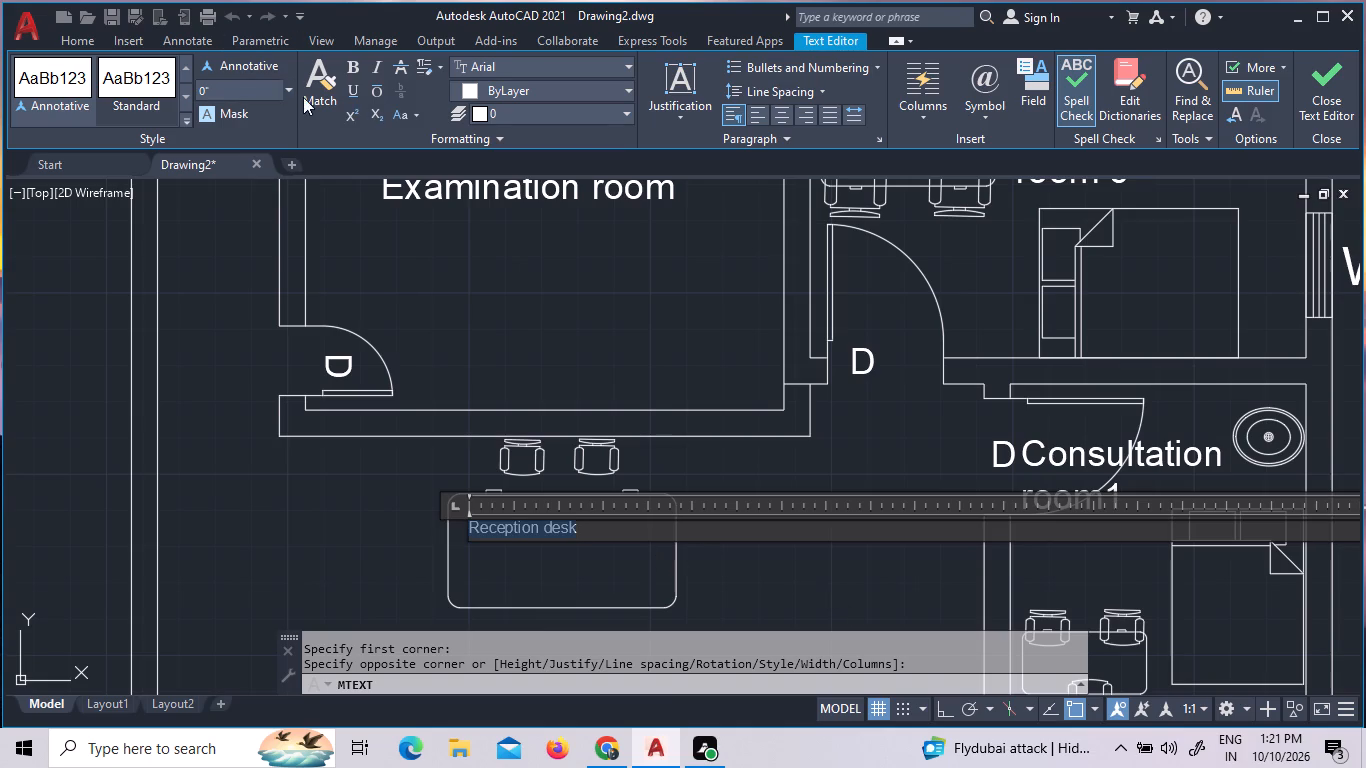
left_click(285, 86)
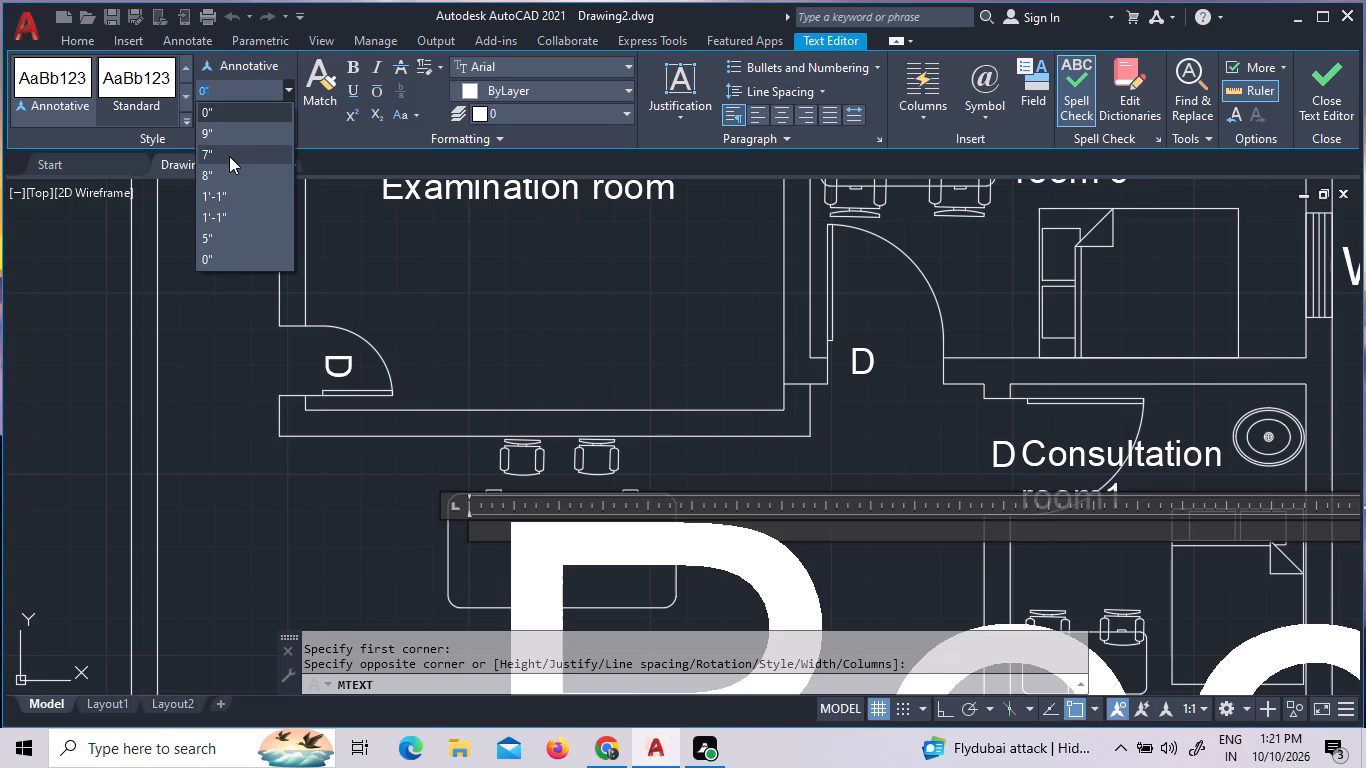
left_click(235, 159)
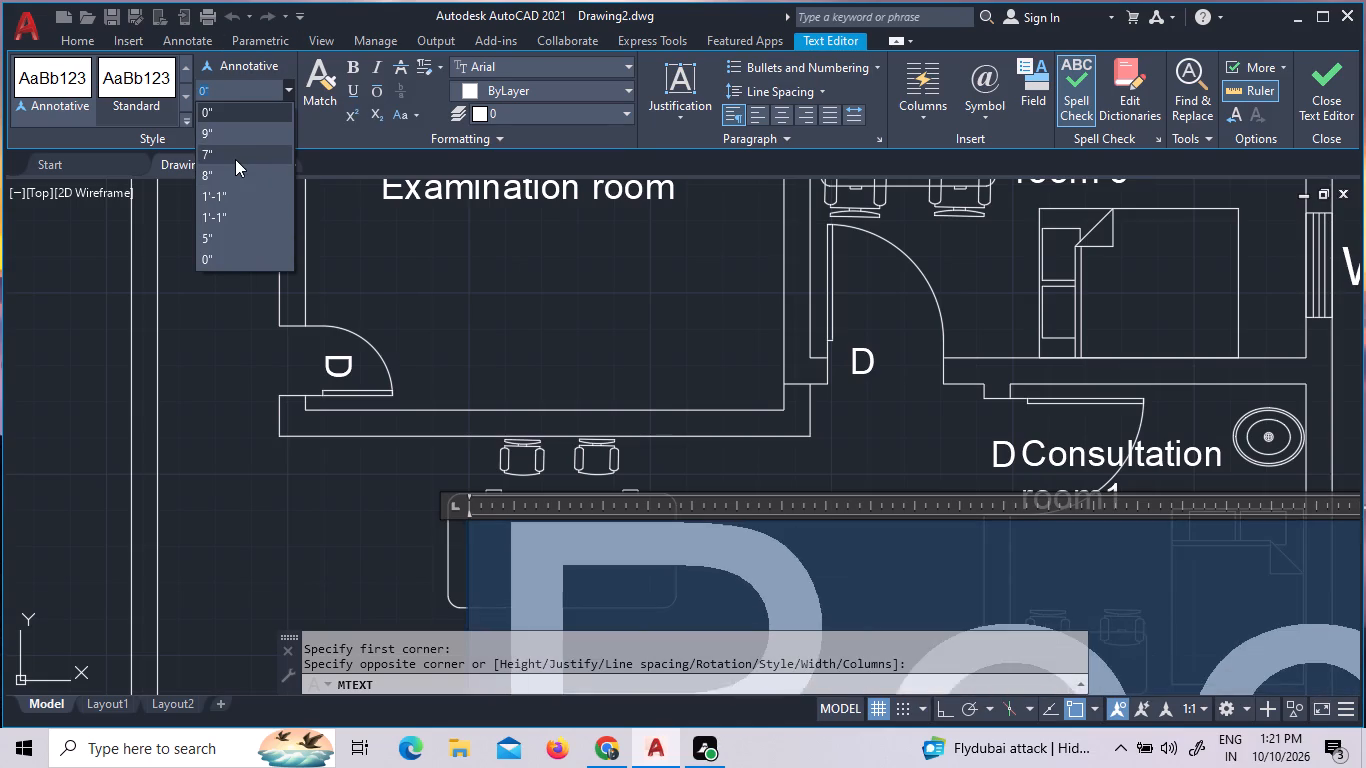
left_click(362, 540)
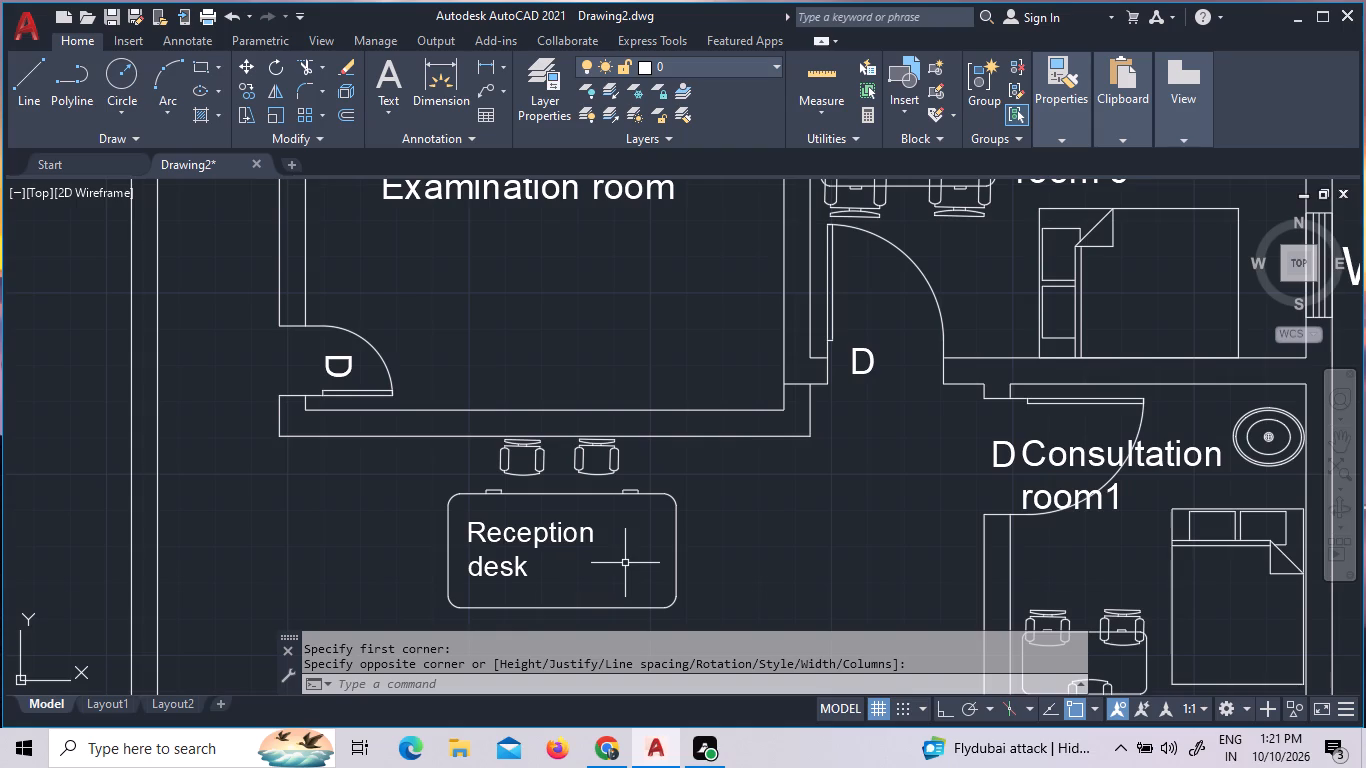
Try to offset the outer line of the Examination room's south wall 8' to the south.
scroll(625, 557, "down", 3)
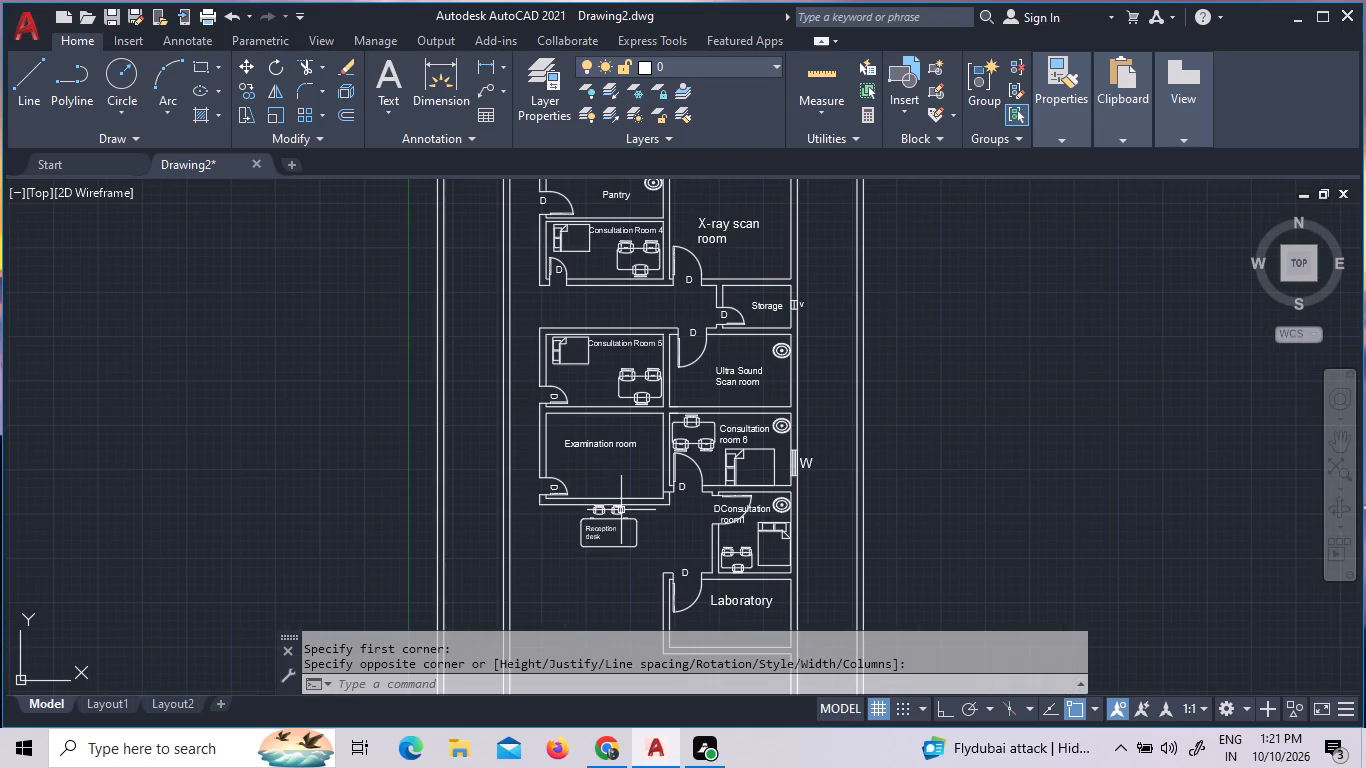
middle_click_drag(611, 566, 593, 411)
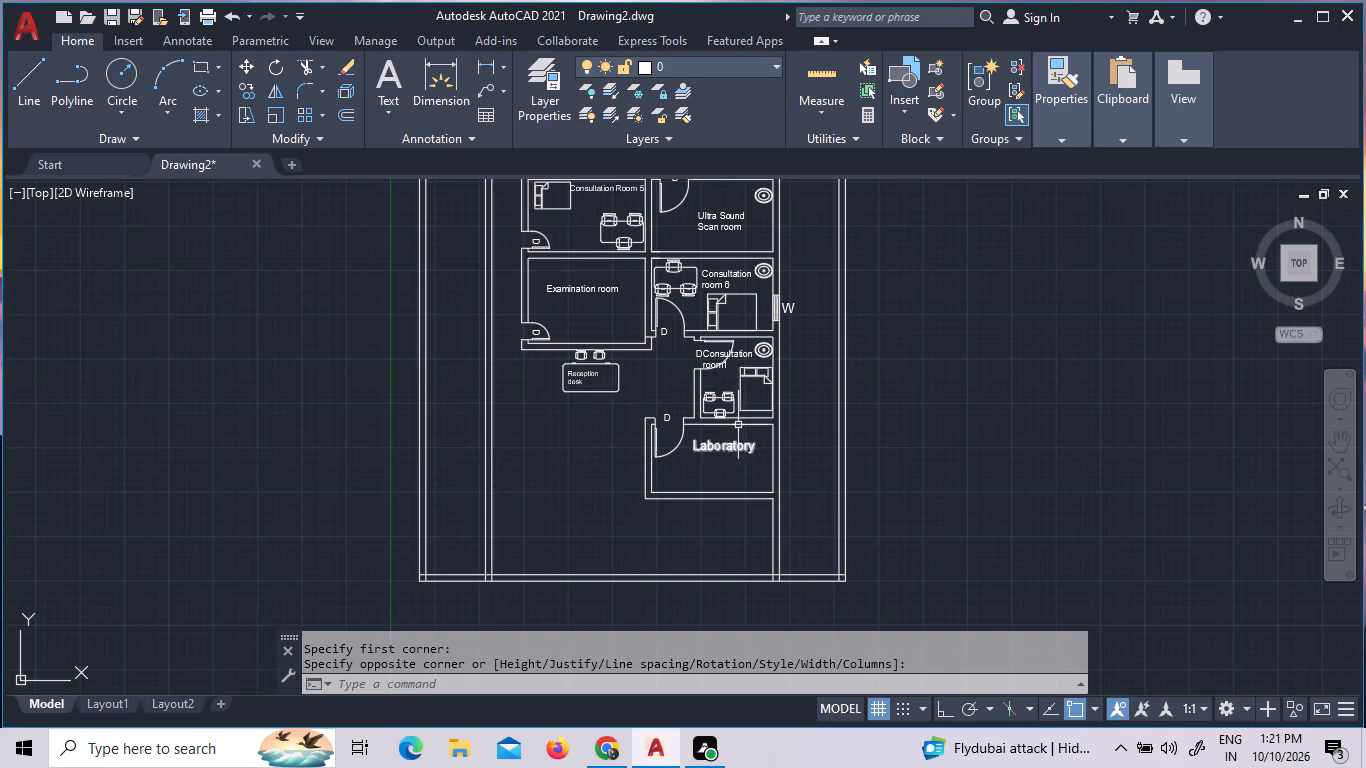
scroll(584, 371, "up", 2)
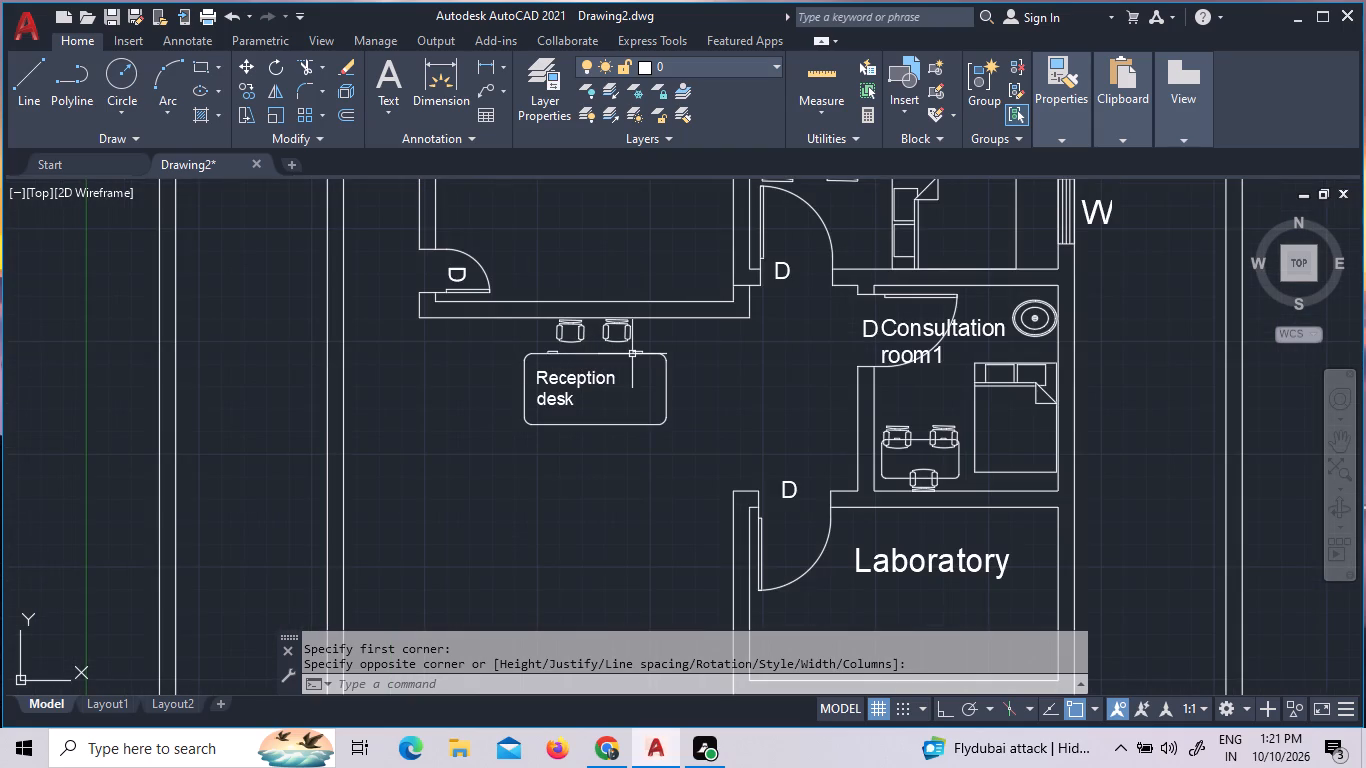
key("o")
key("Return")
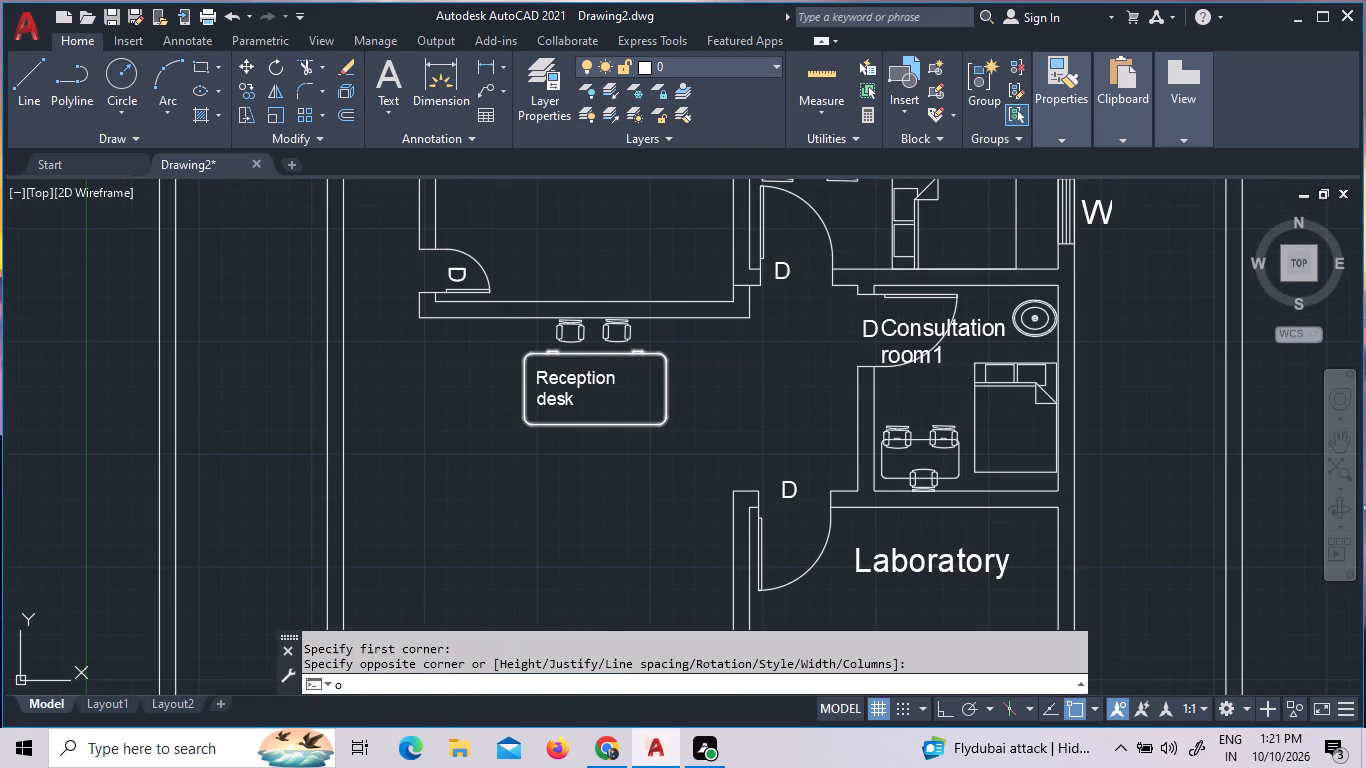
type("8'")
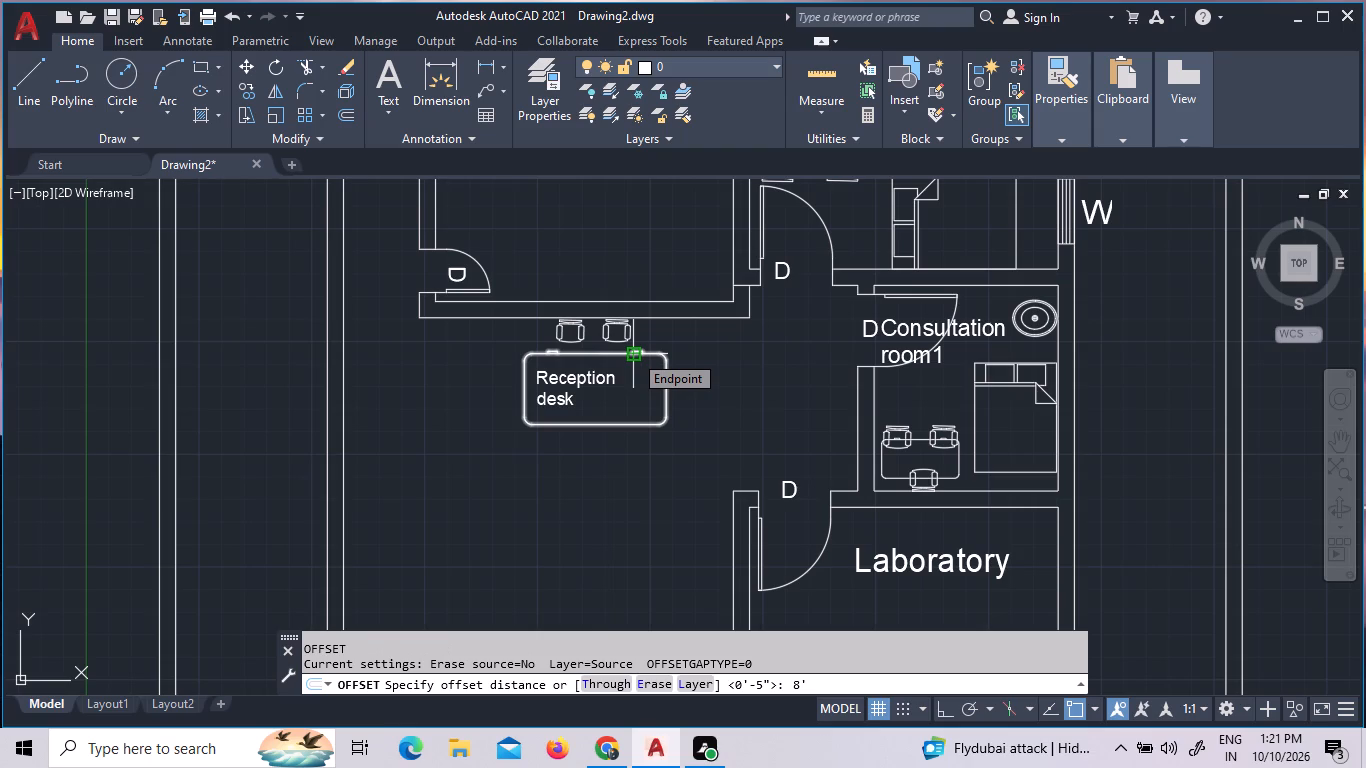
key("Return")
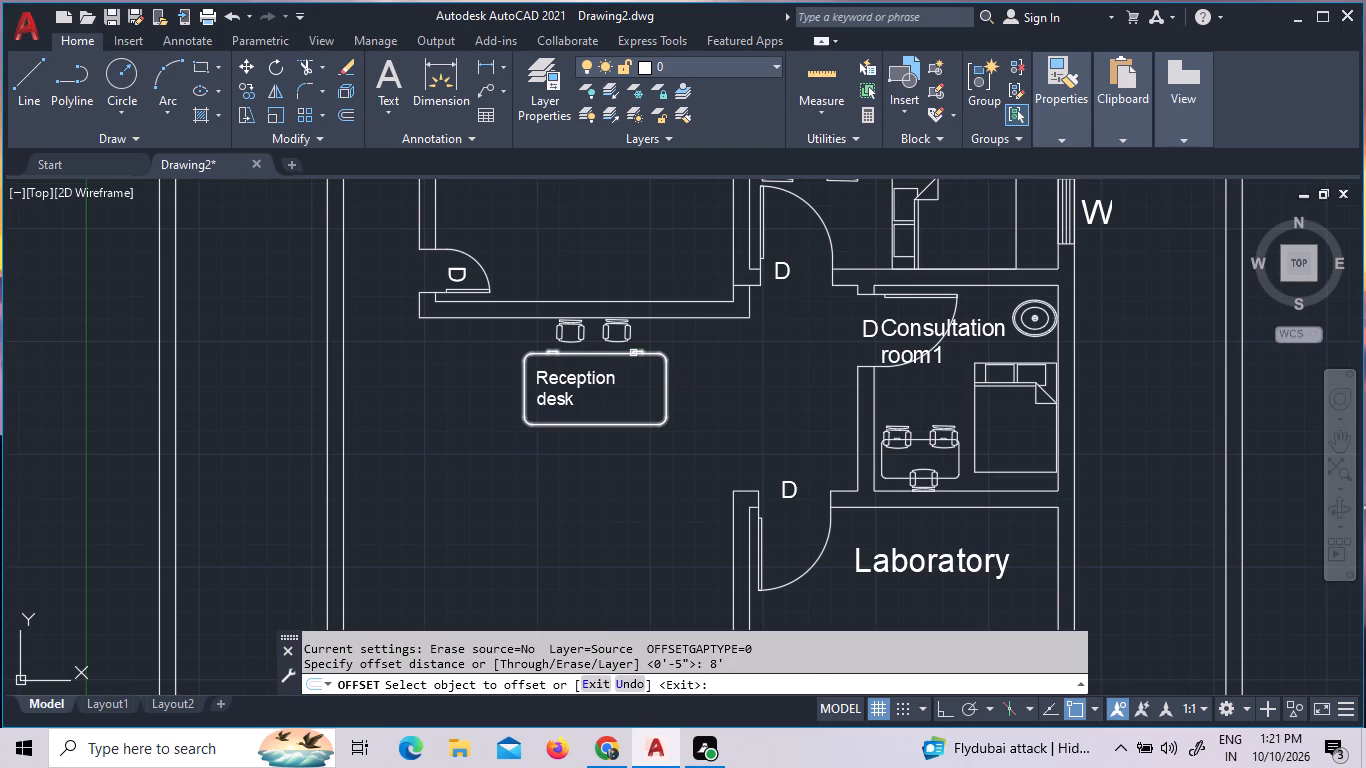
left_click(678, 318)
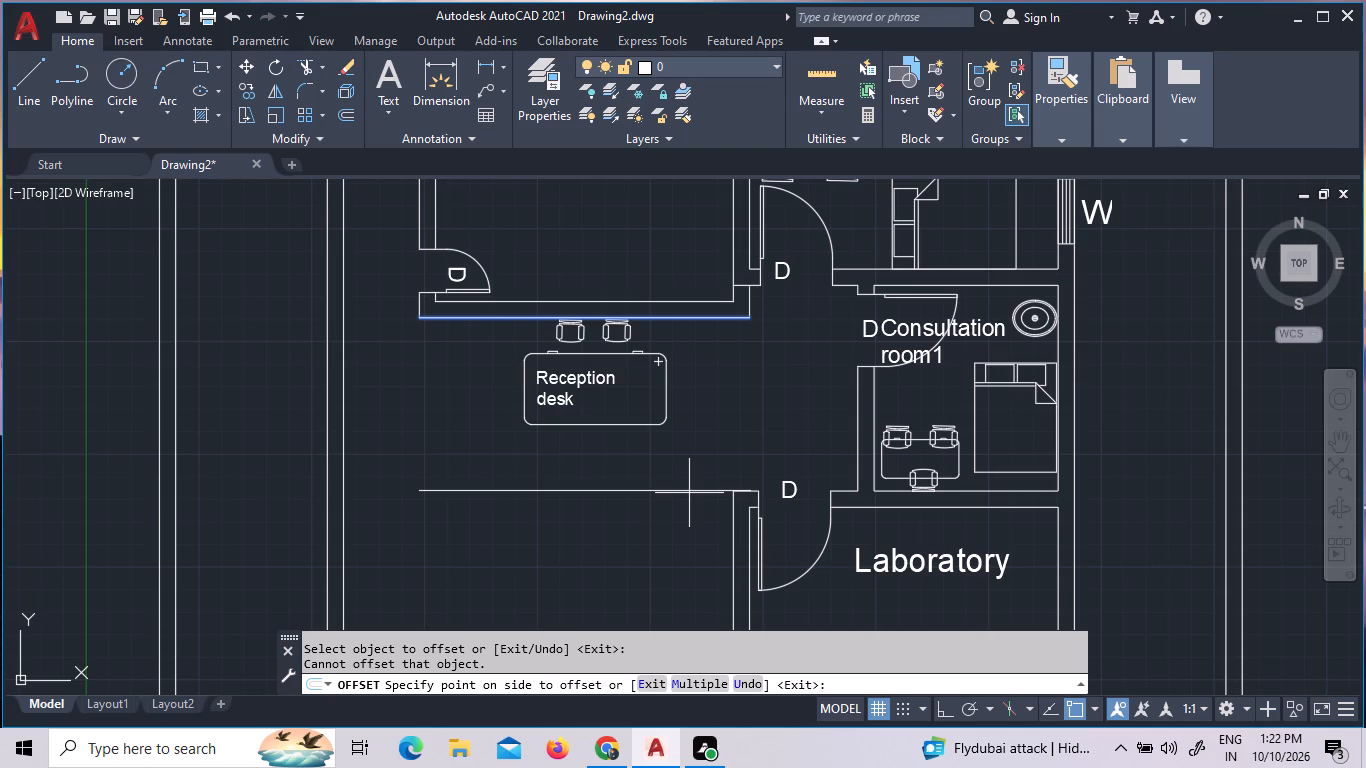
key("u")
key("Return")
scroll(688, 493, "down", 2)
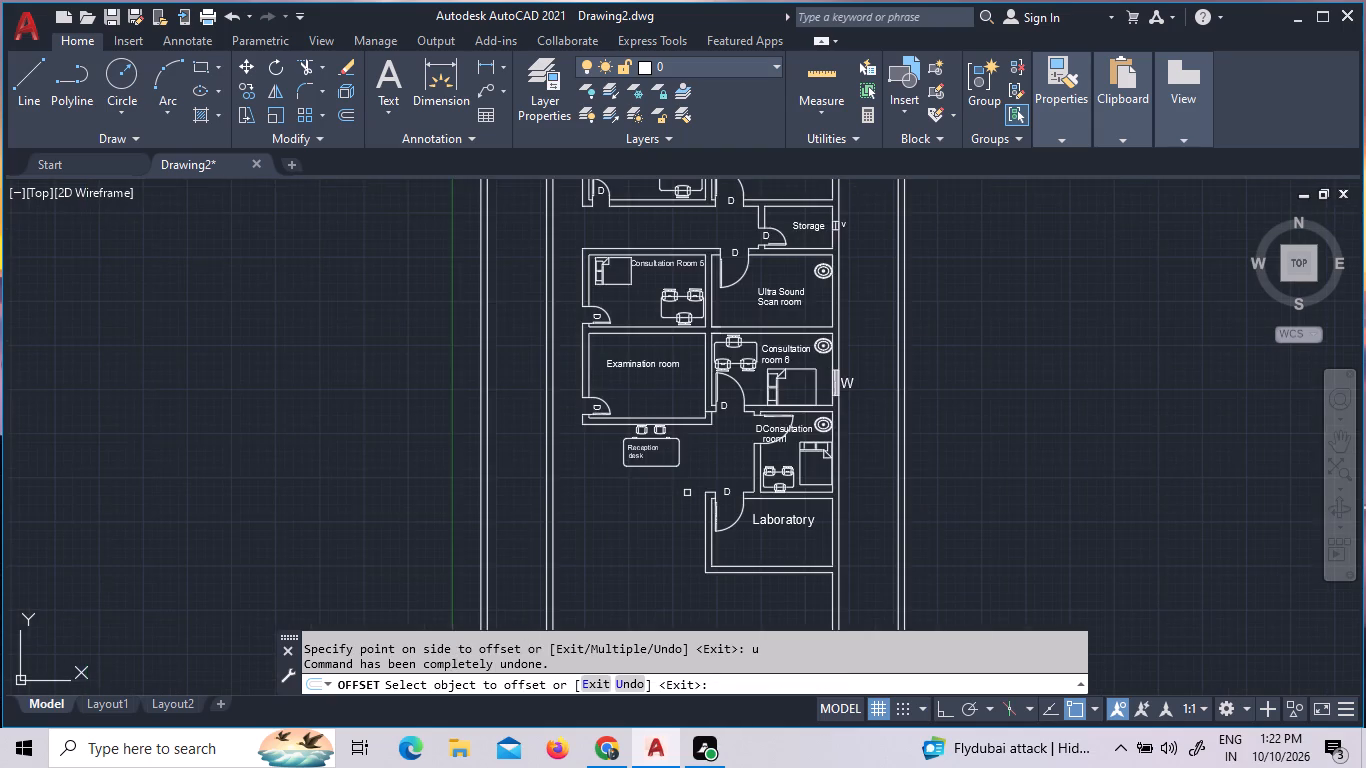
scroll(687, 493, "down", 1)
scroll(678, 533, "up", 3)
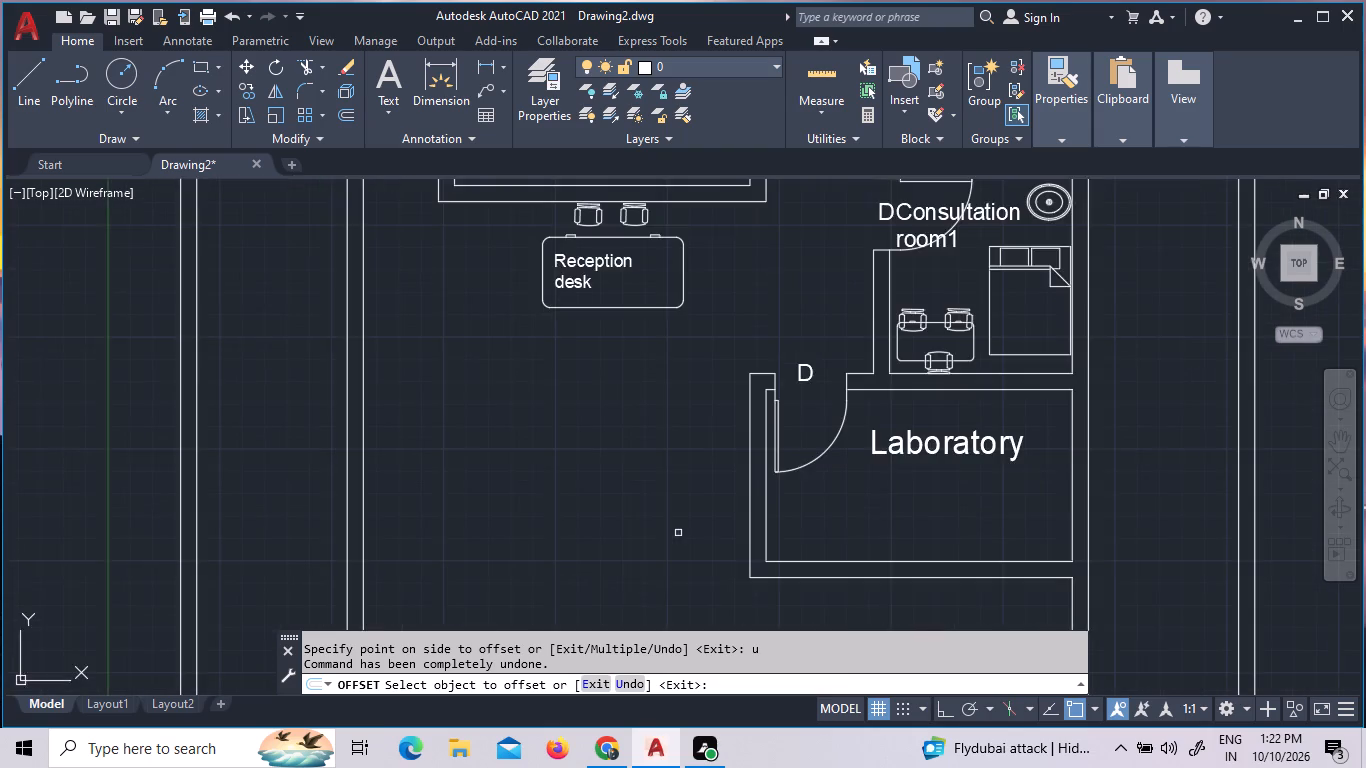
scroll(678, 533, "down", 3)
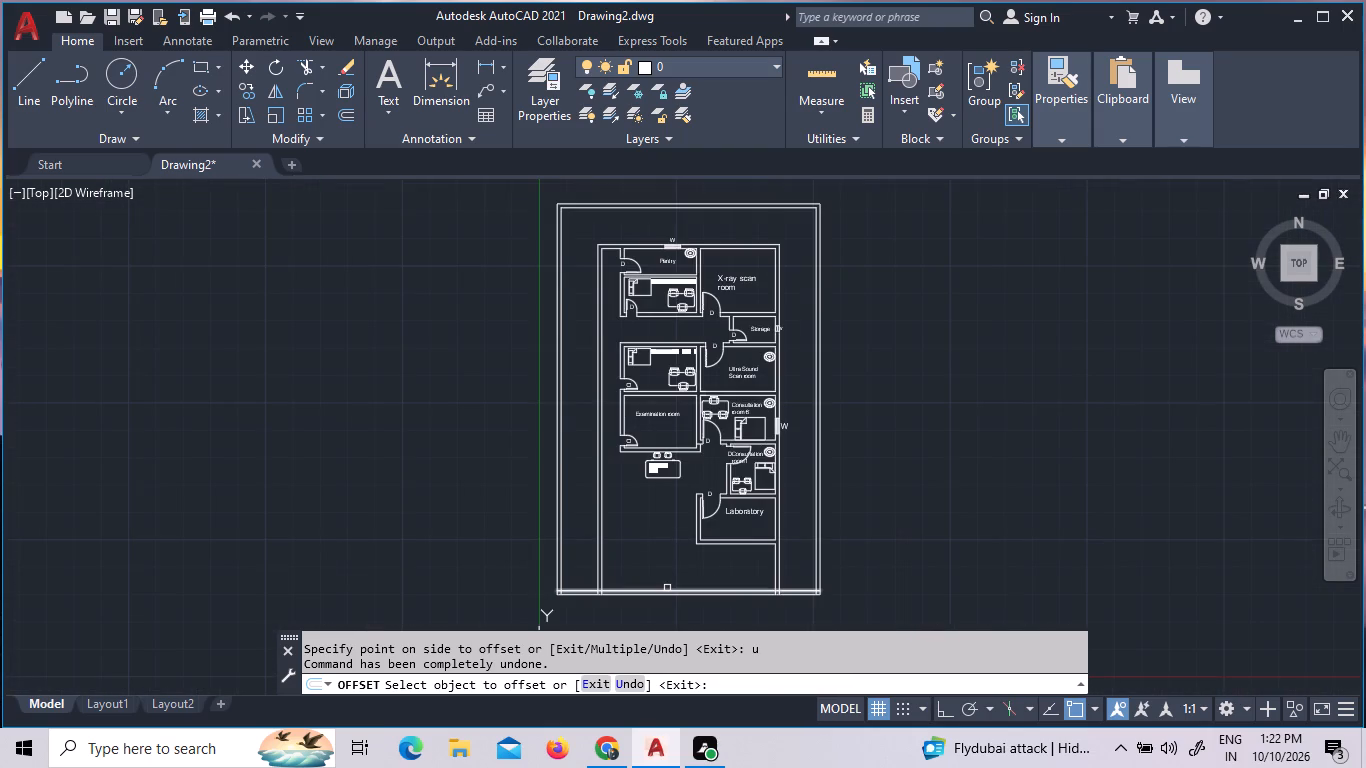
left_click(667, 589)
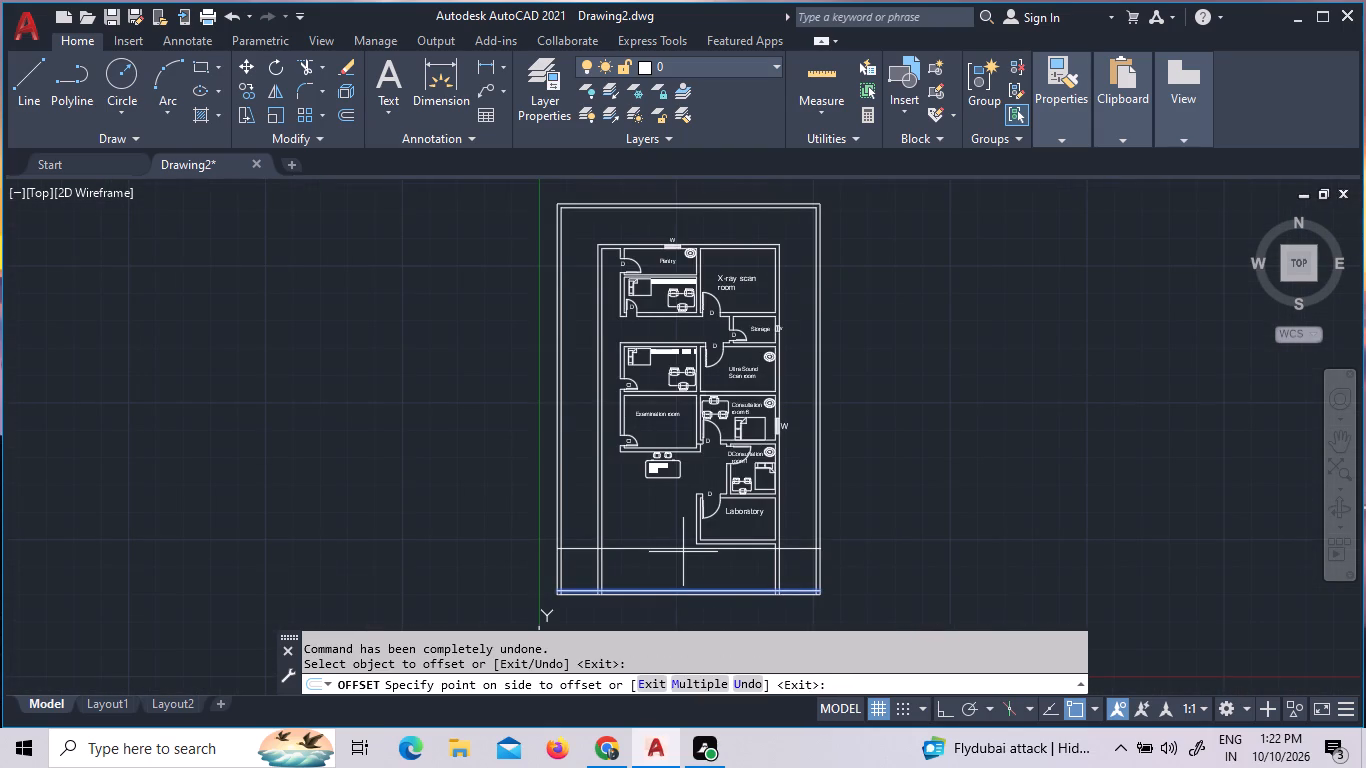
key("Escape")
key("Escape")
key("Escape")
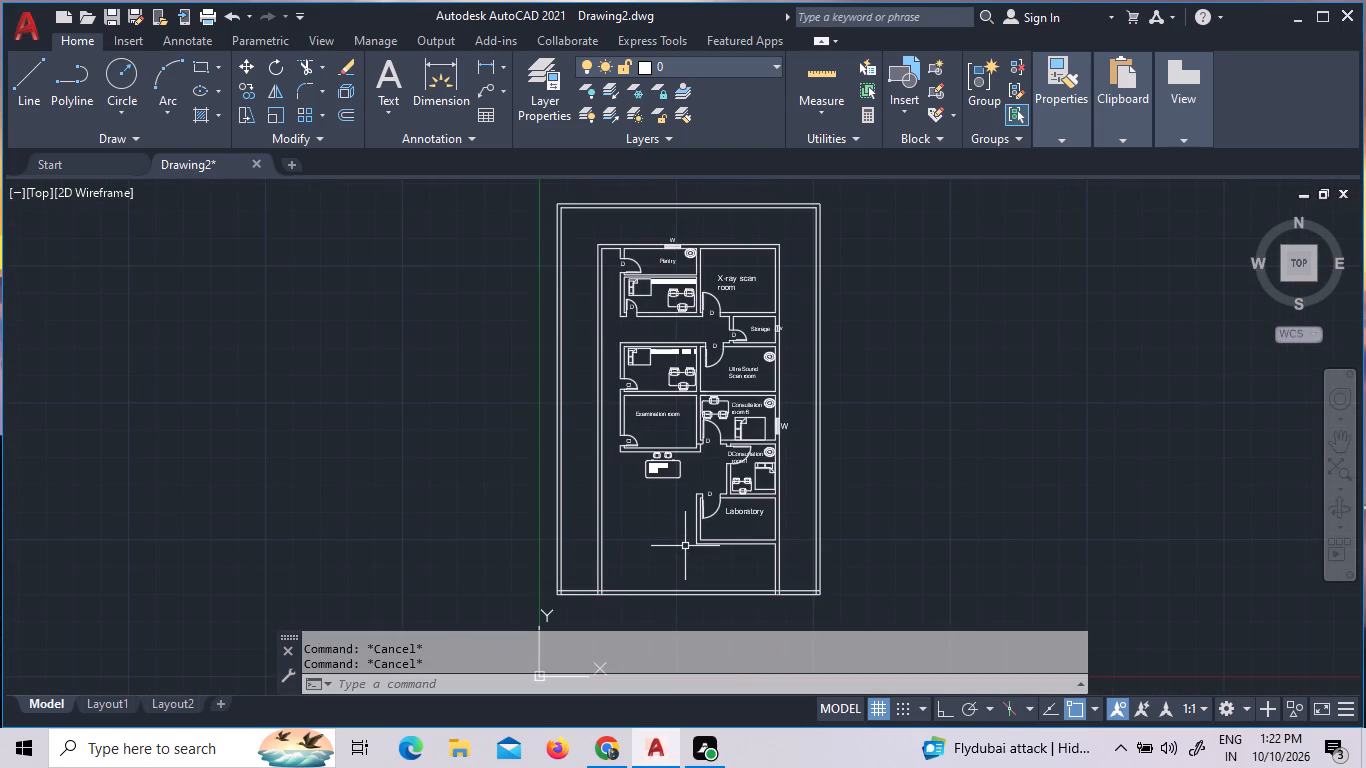
Offset the inner line of the plot's south boundary wall 17'11" to the north.
key("o")
key("Return")
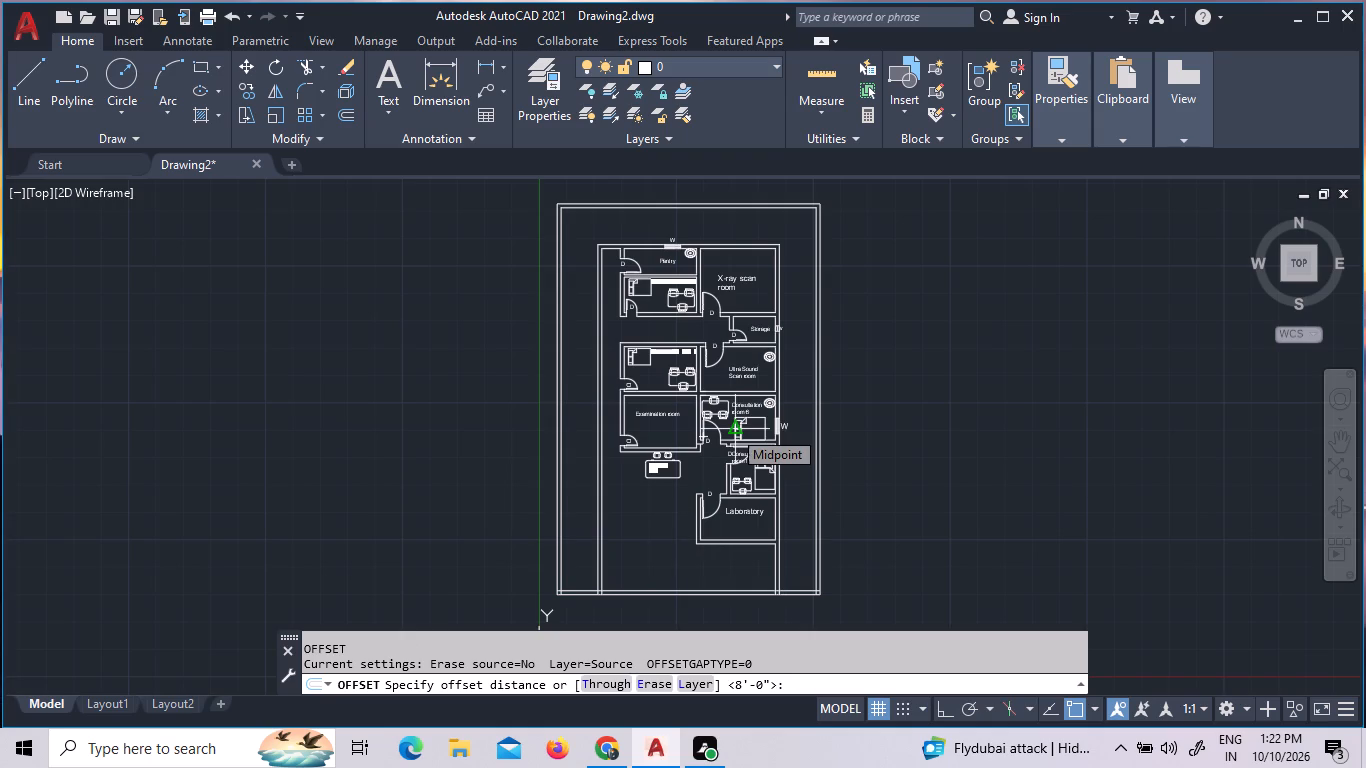
key("1")
type("7'")
type("11")
key("shift+quotedbl")
key("Return")
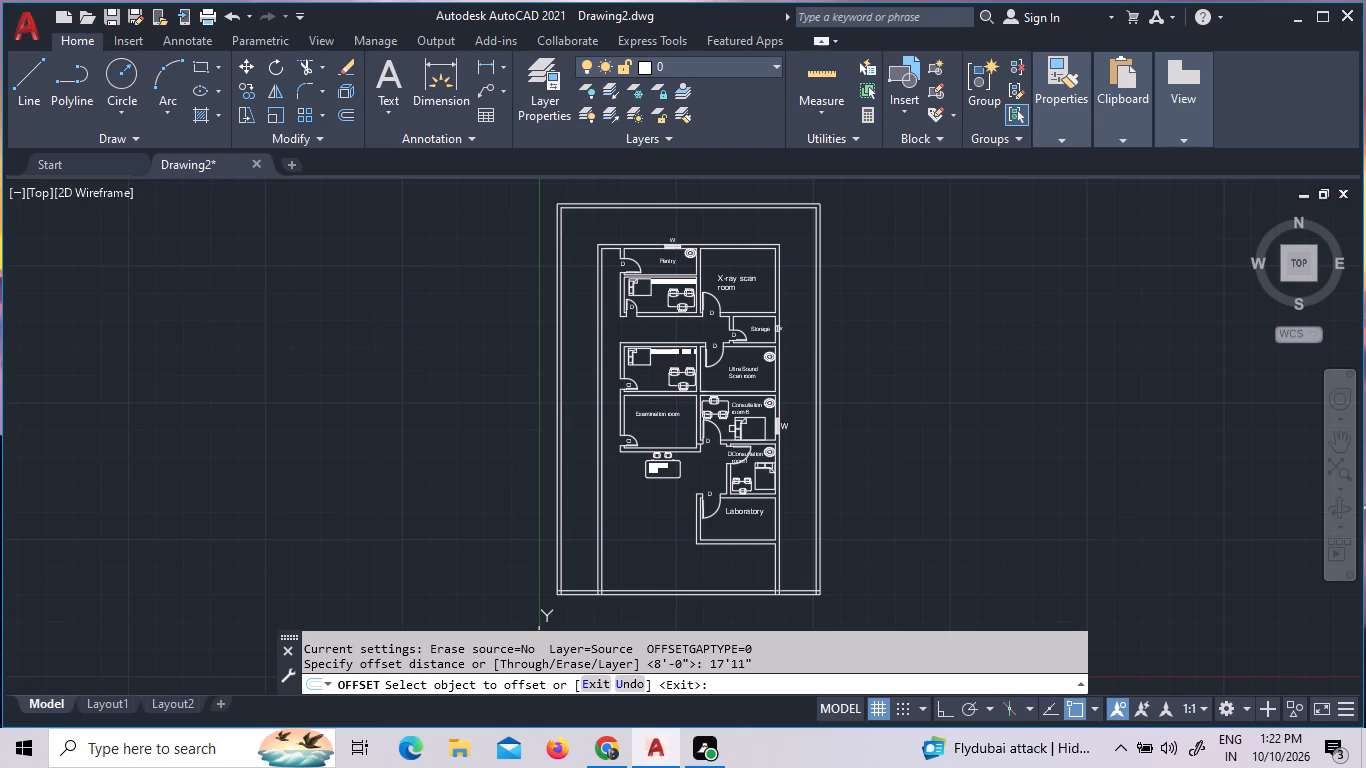
left_click(644, 589)
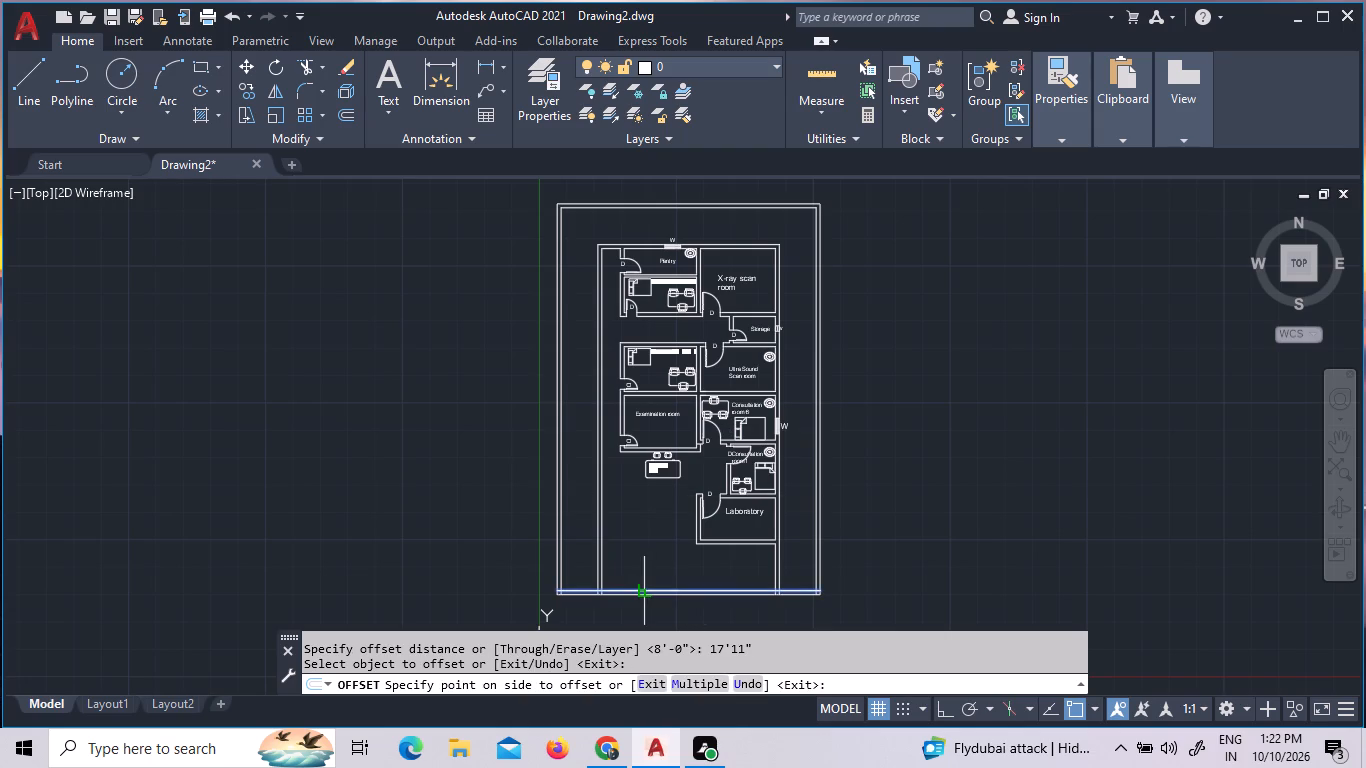
scroll(707, 515, "up", 4)
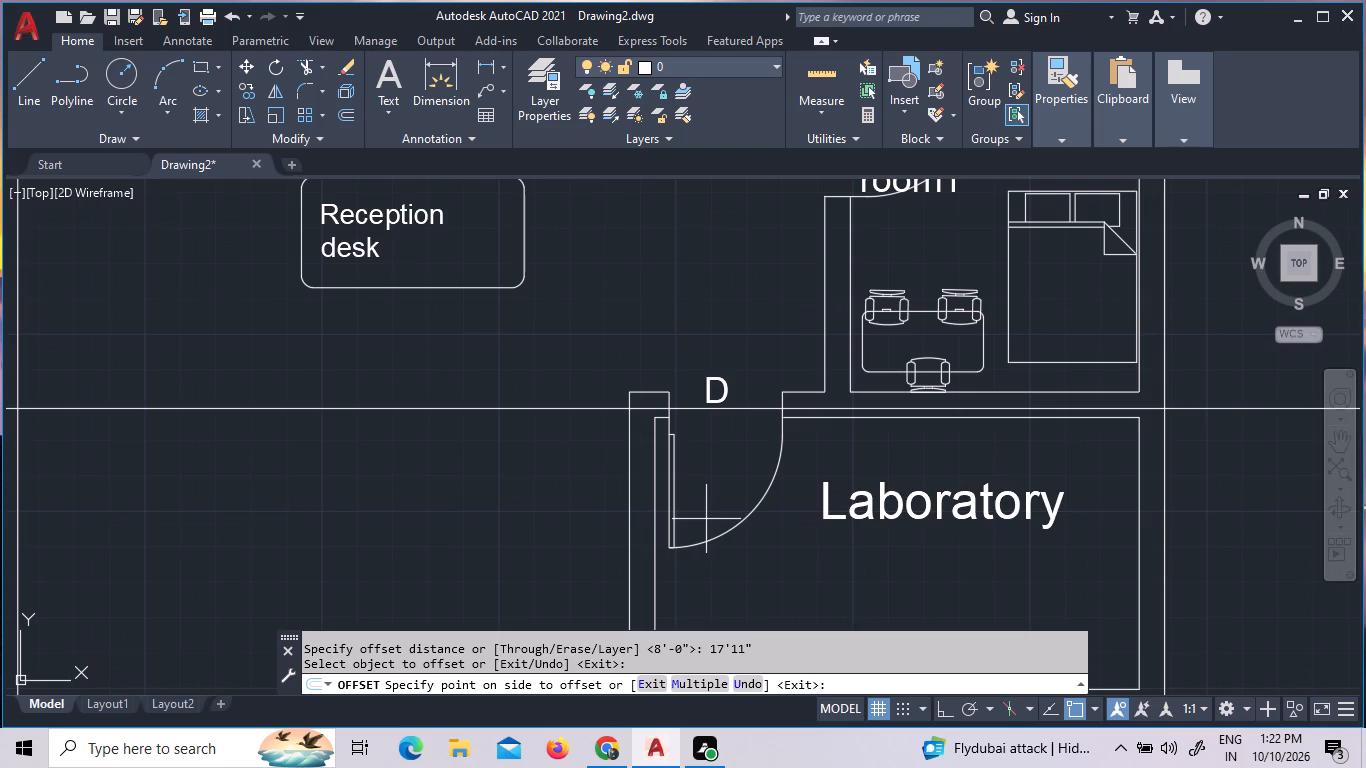
scroll(706, 519, "down", 2)
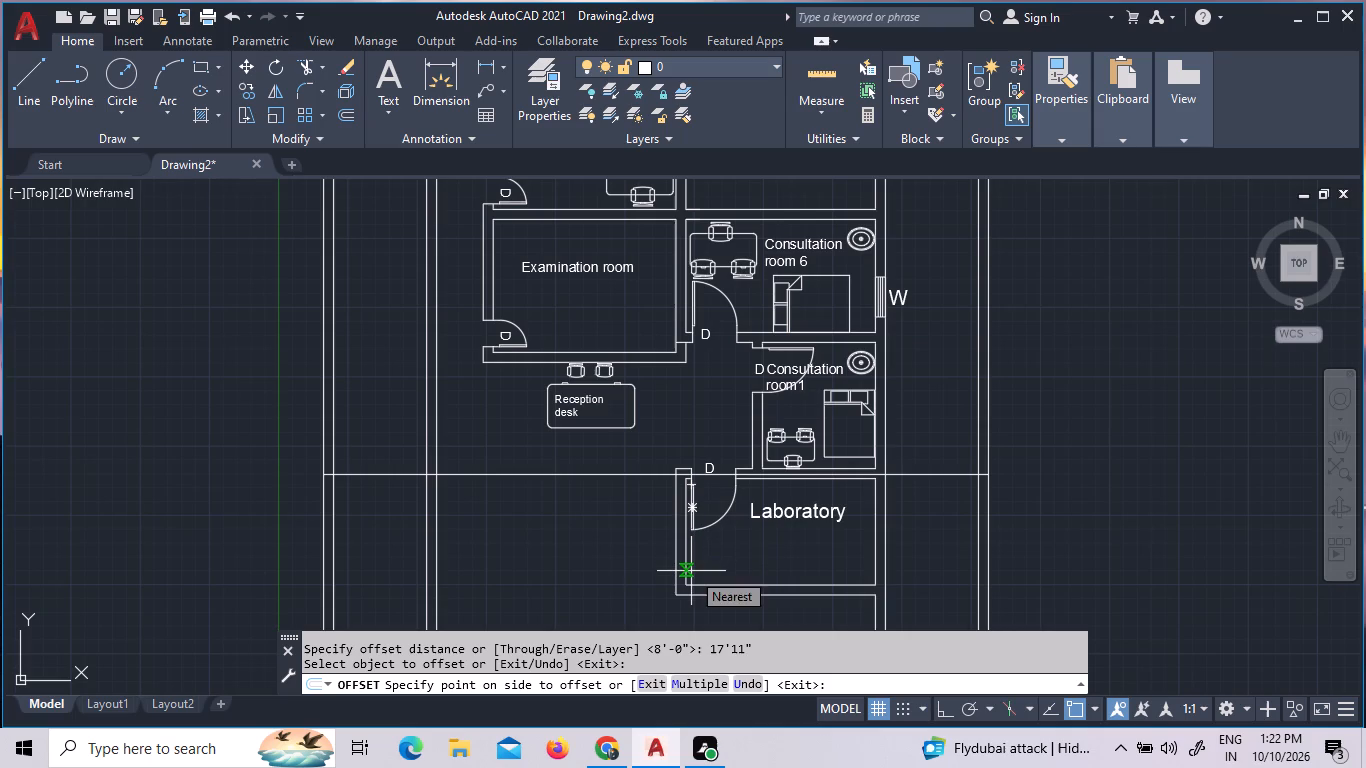
scroll(704, 553, "down", 3)
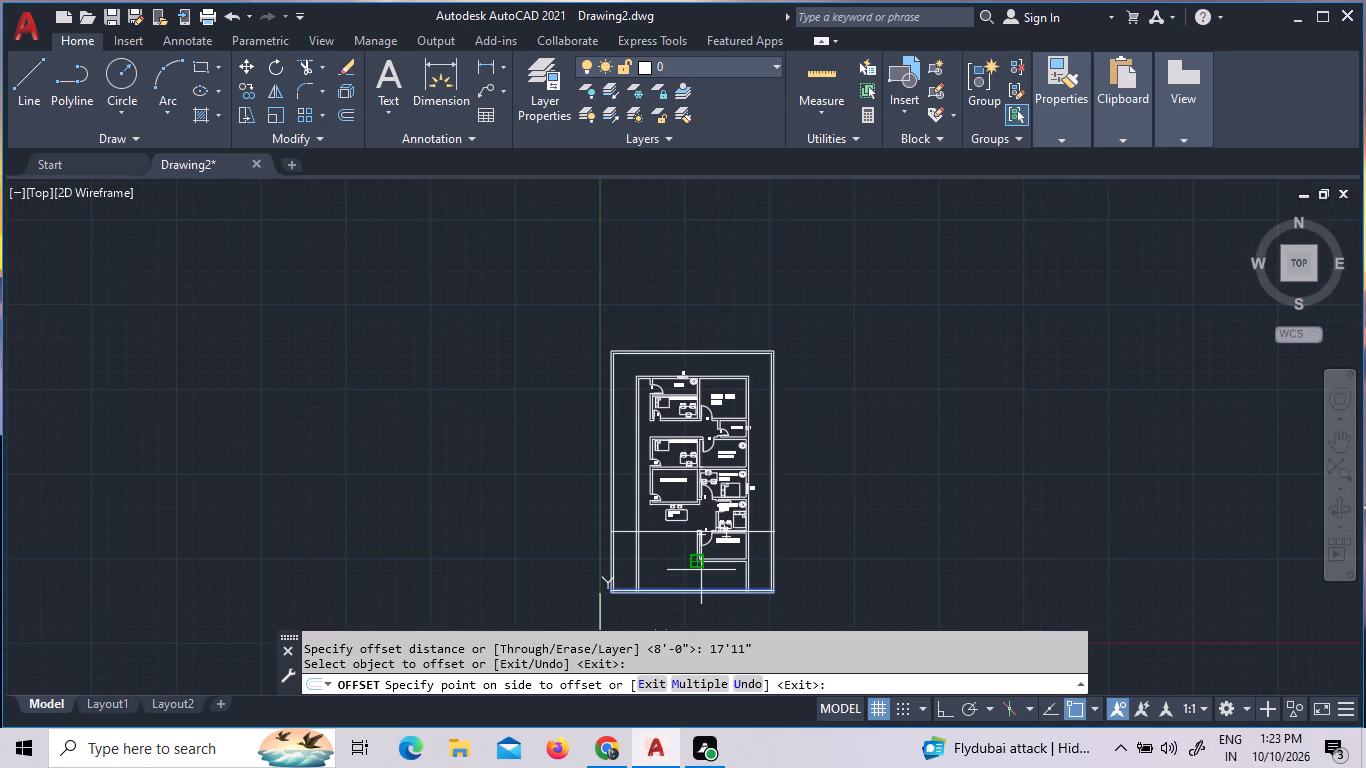
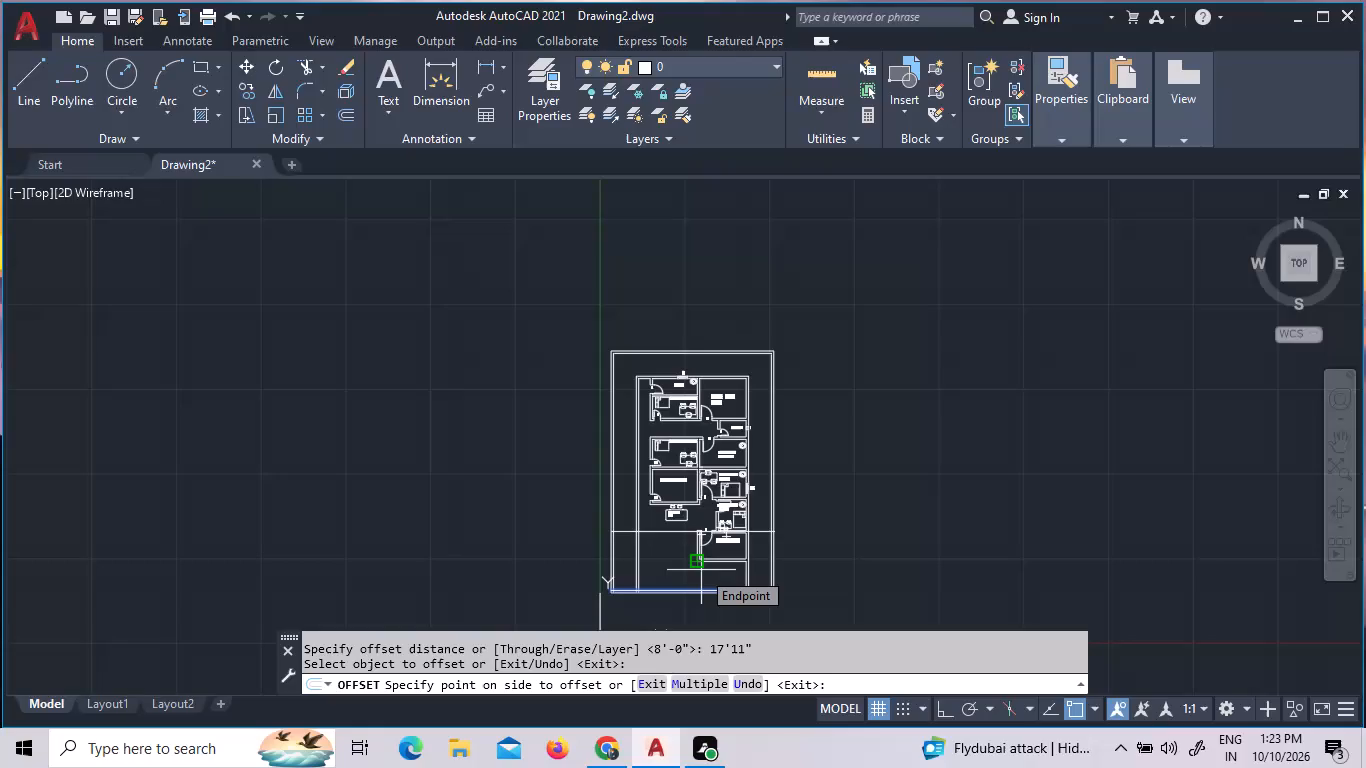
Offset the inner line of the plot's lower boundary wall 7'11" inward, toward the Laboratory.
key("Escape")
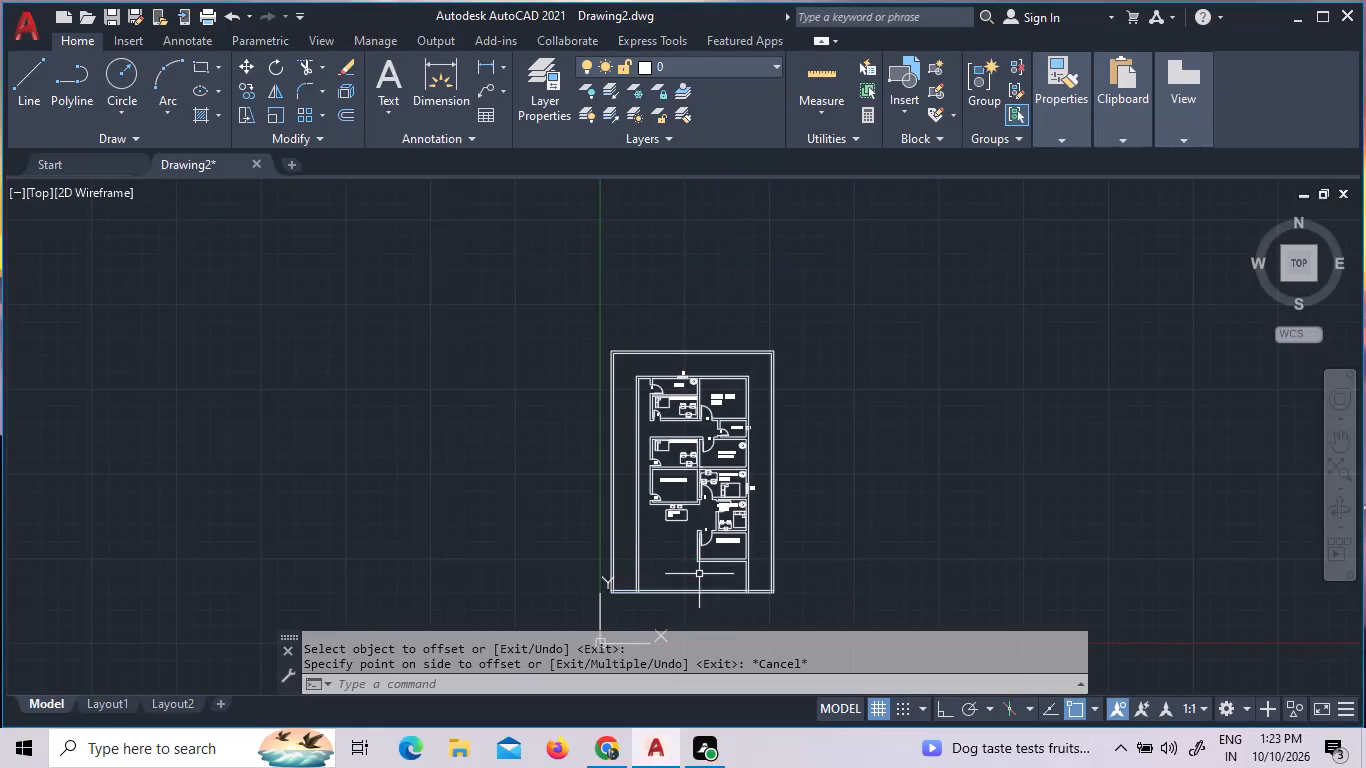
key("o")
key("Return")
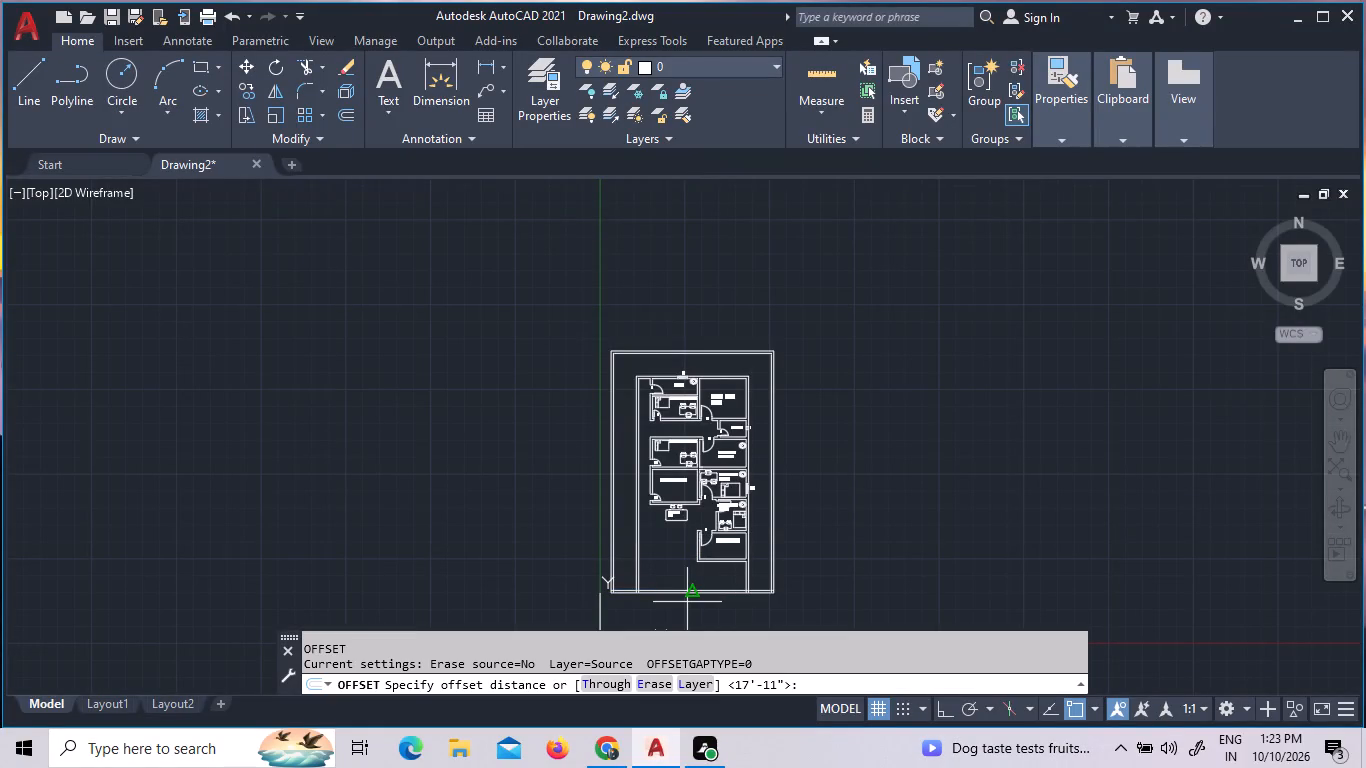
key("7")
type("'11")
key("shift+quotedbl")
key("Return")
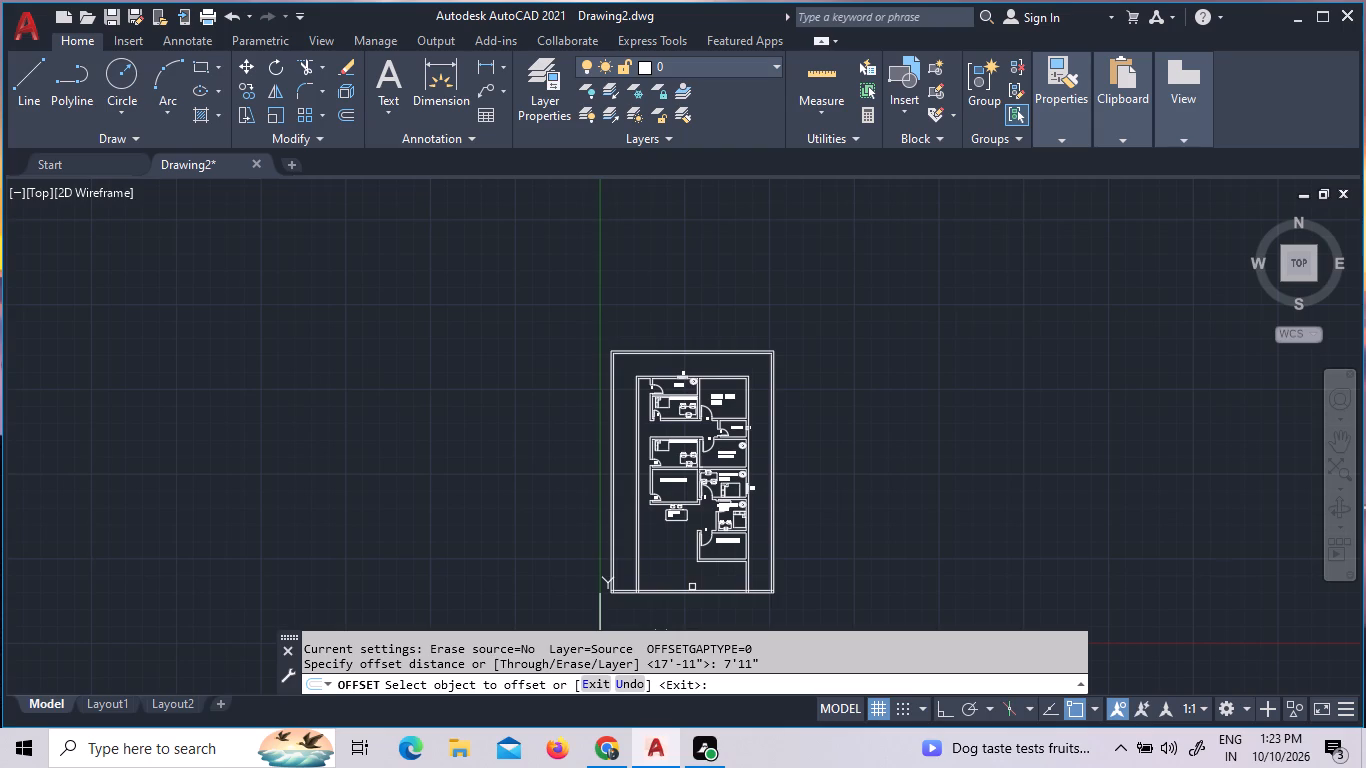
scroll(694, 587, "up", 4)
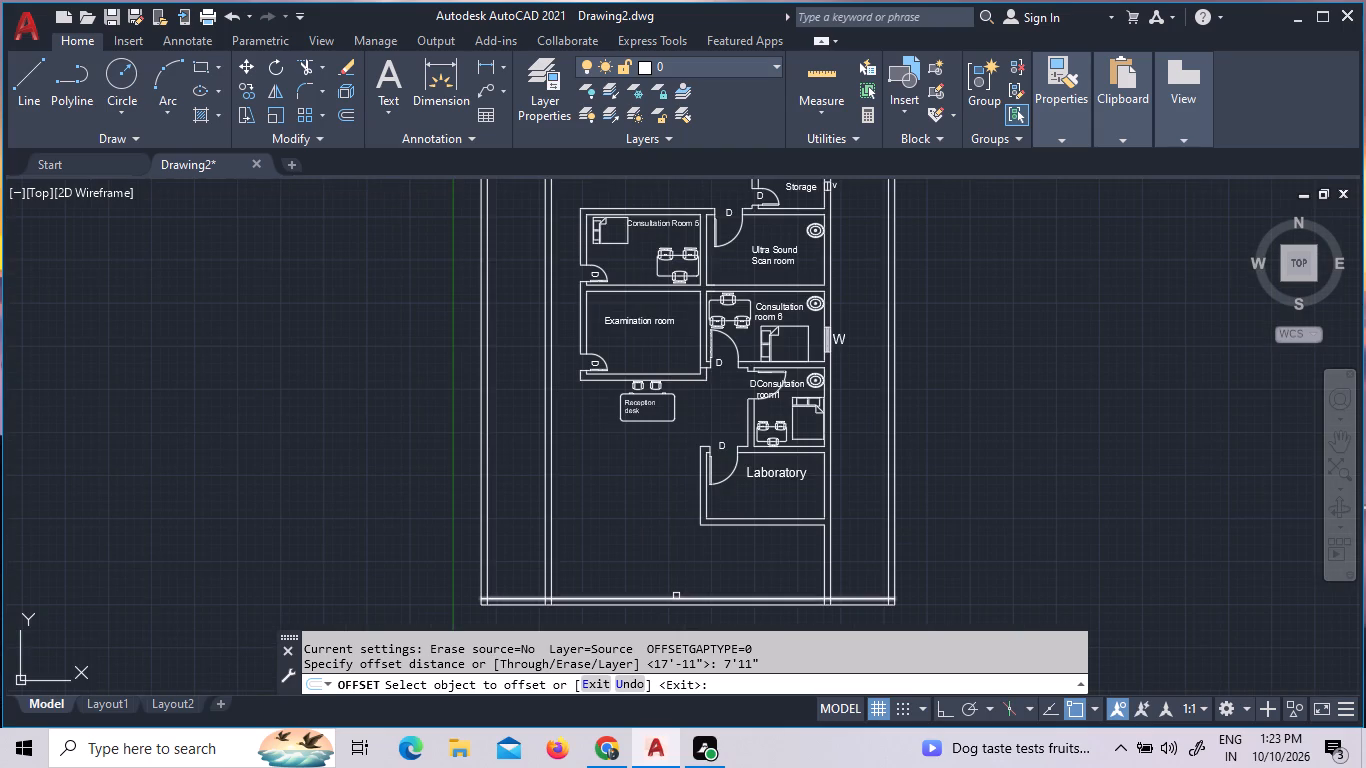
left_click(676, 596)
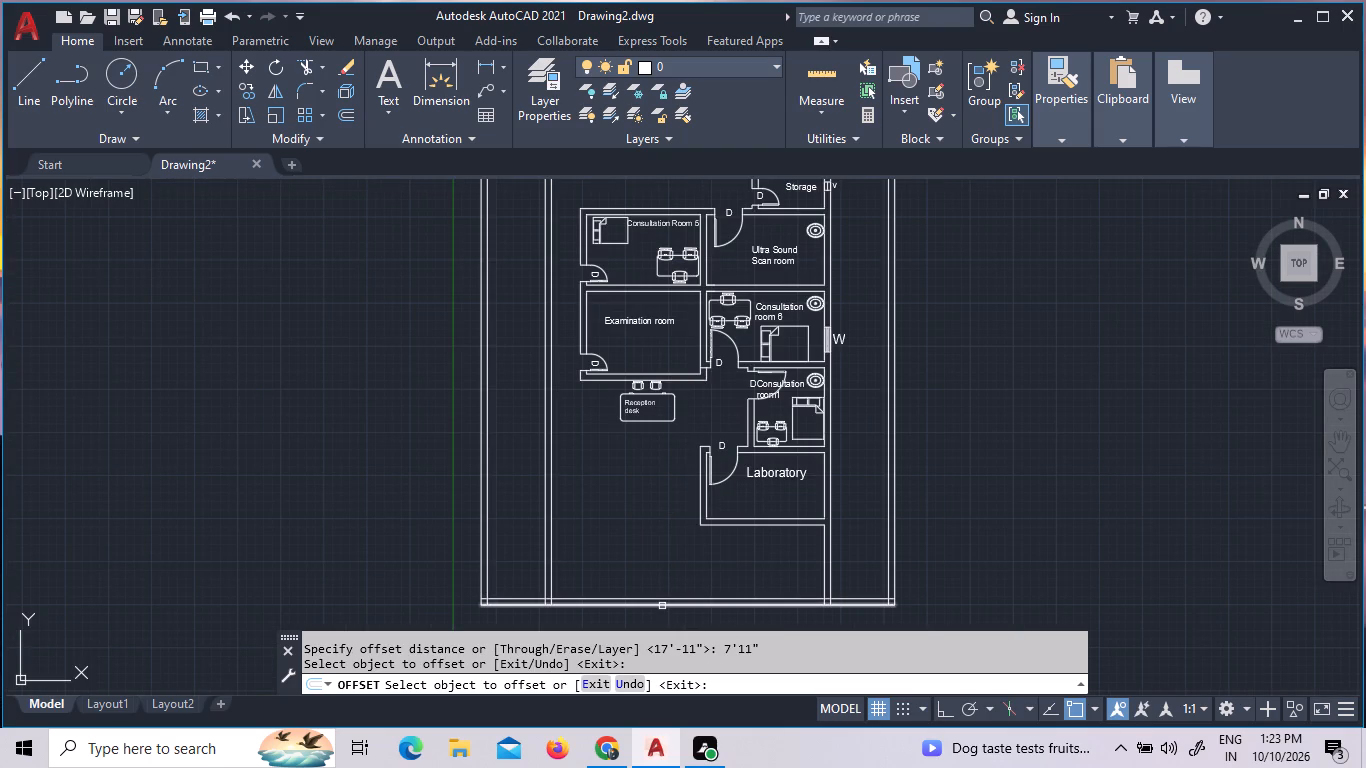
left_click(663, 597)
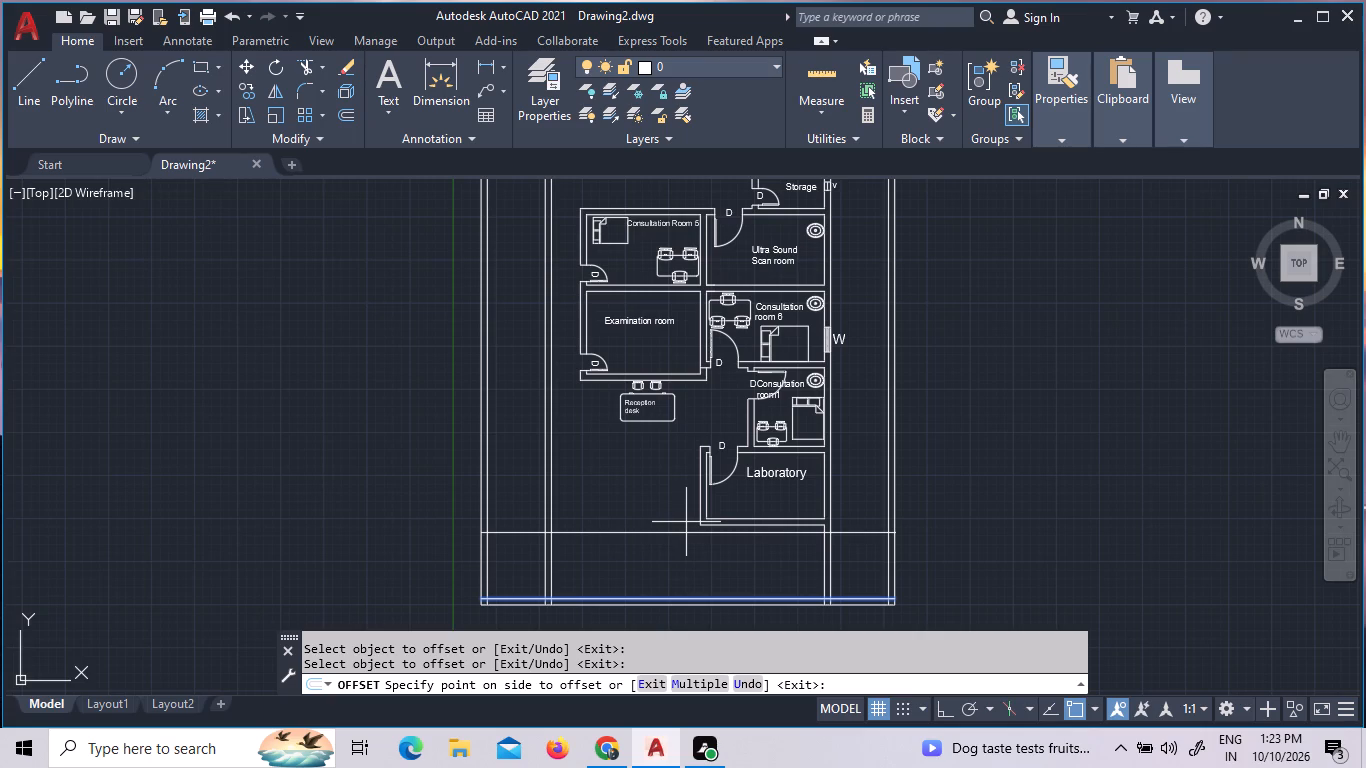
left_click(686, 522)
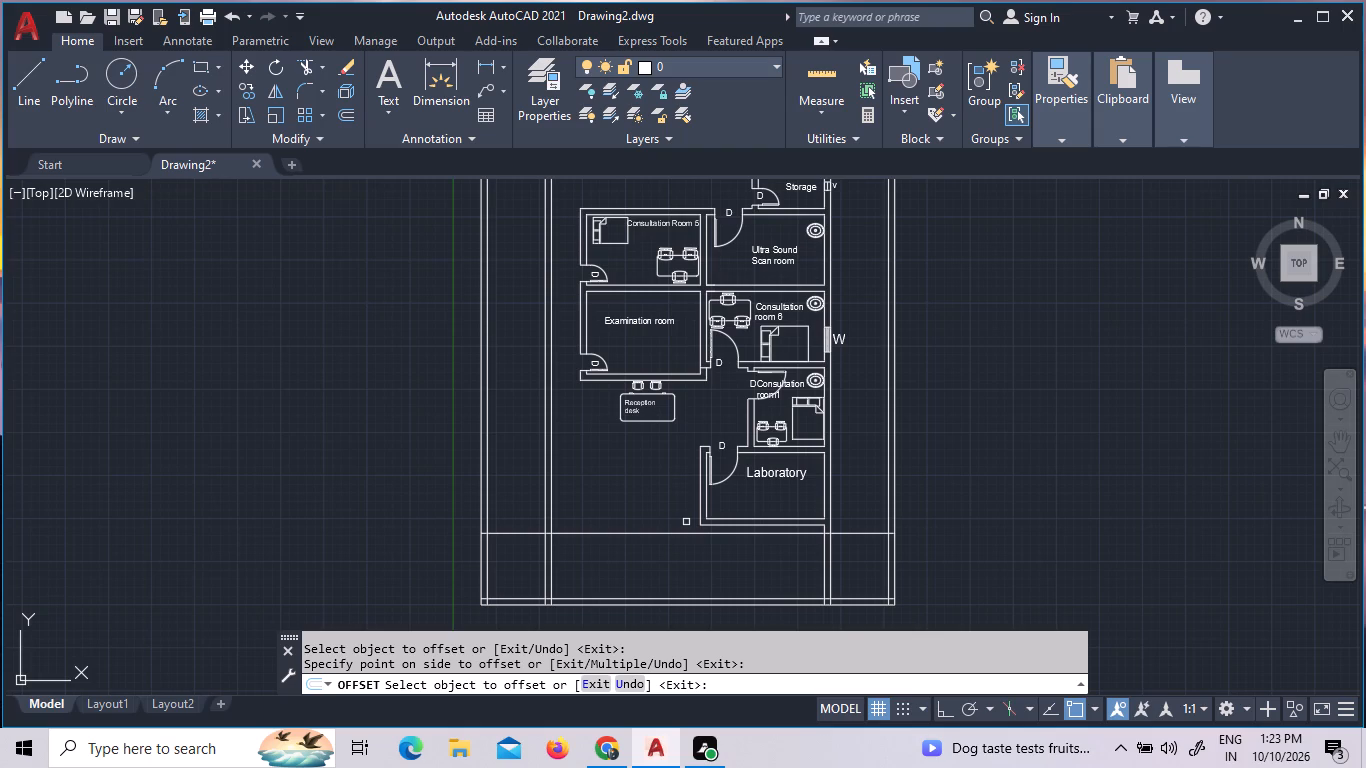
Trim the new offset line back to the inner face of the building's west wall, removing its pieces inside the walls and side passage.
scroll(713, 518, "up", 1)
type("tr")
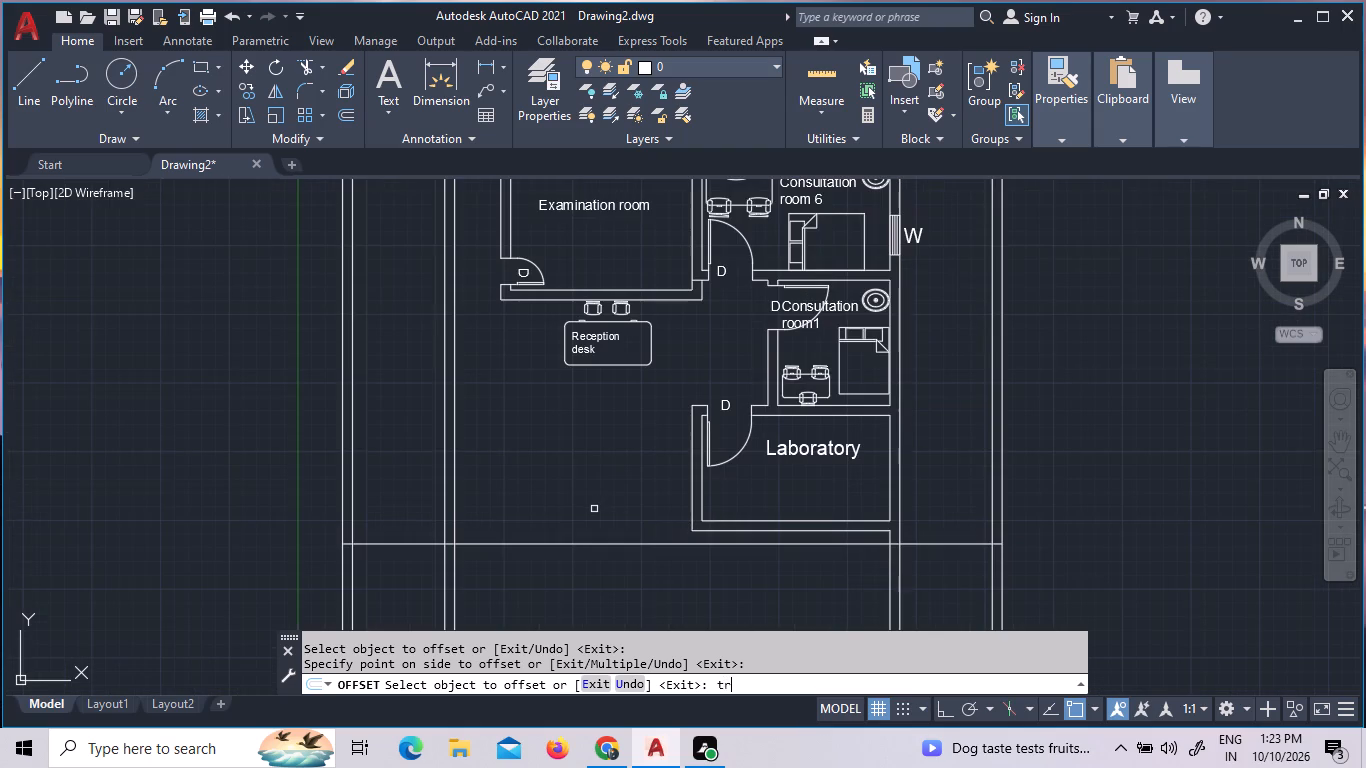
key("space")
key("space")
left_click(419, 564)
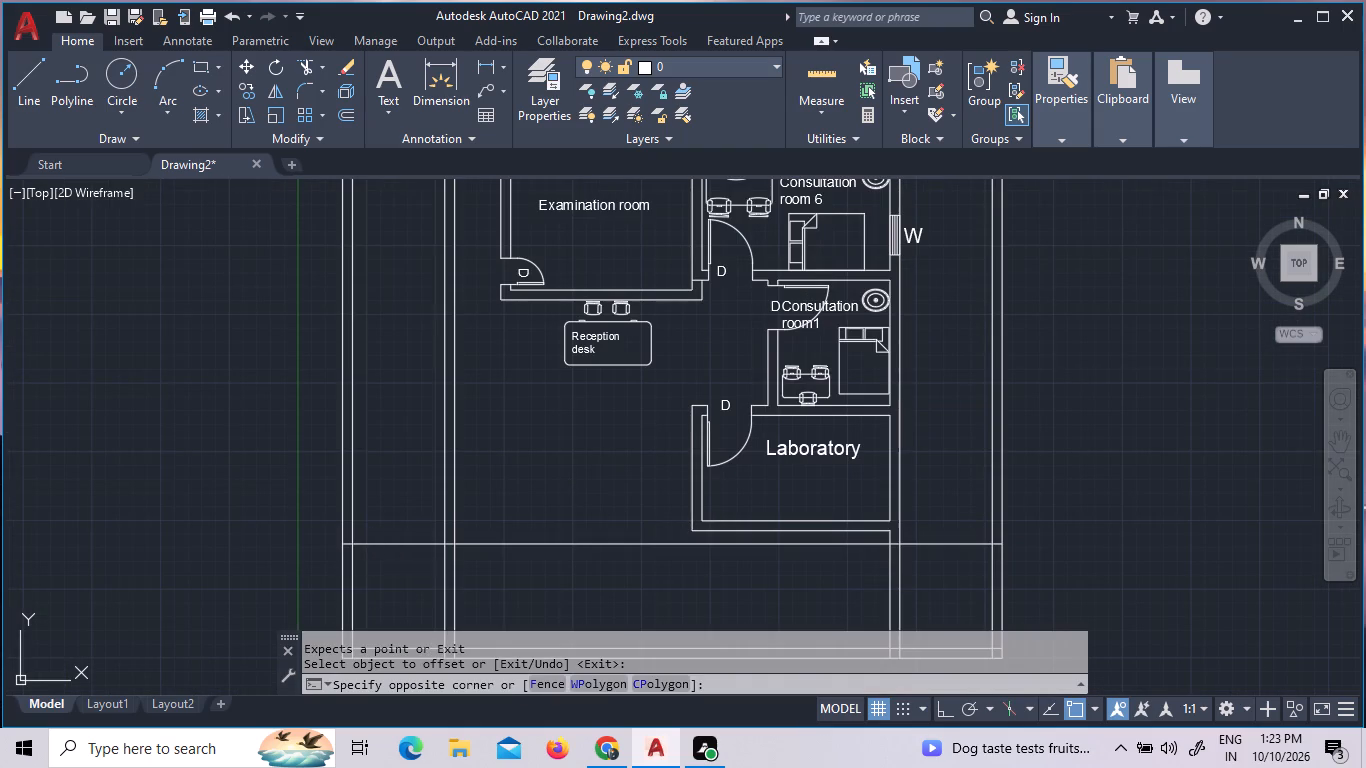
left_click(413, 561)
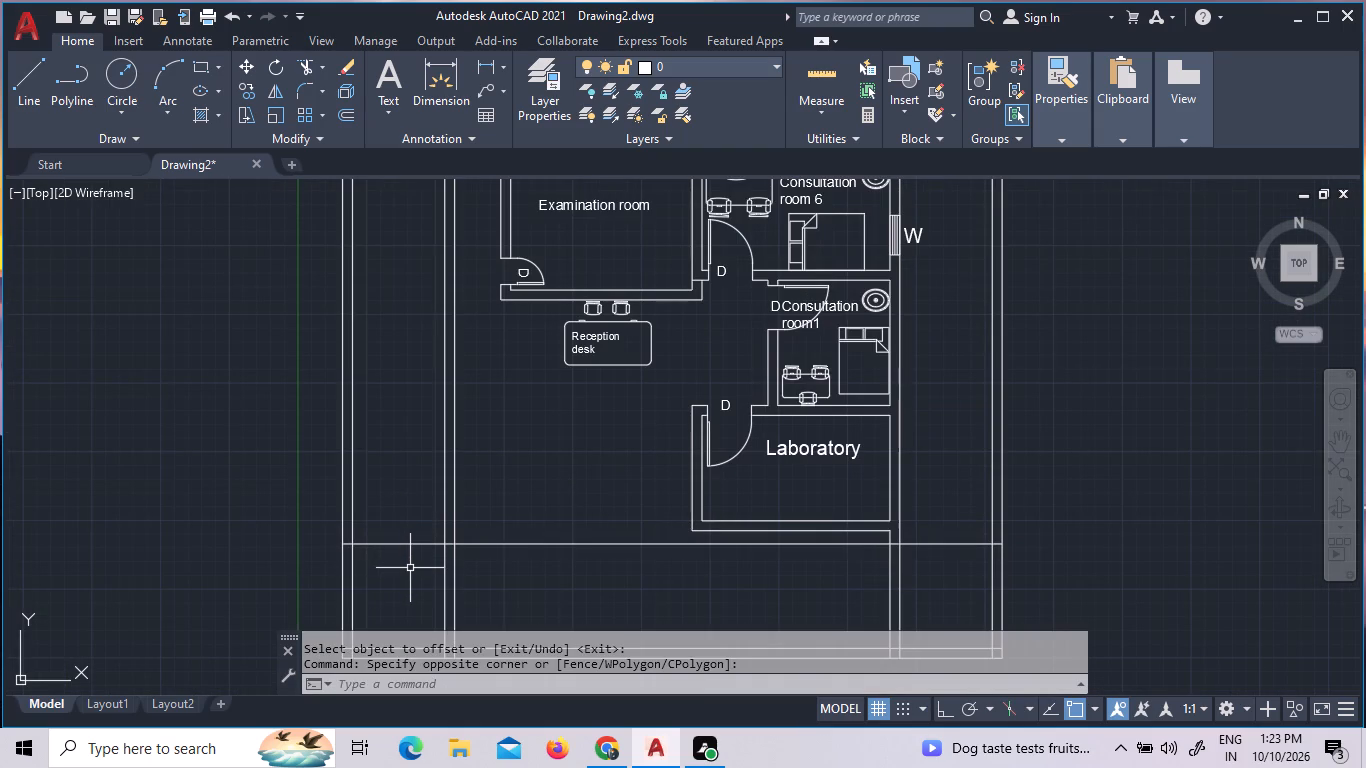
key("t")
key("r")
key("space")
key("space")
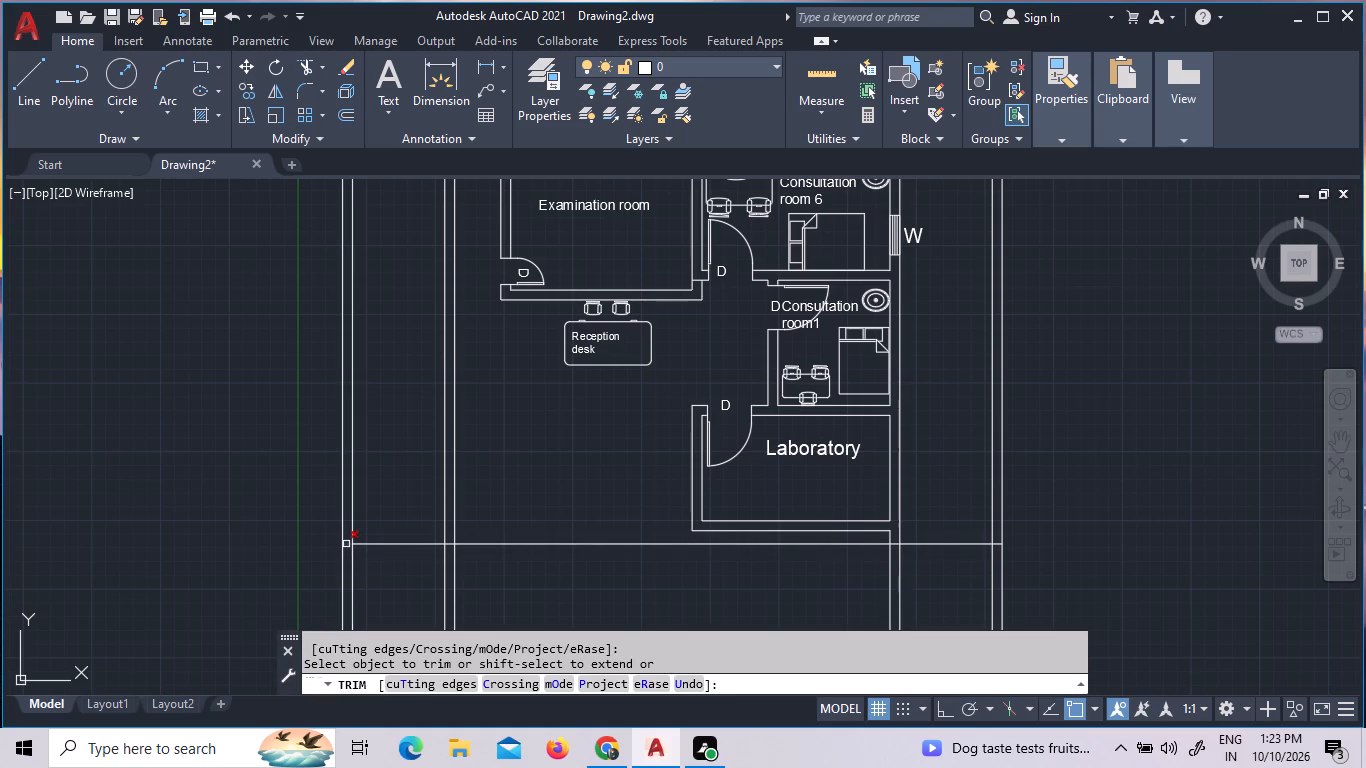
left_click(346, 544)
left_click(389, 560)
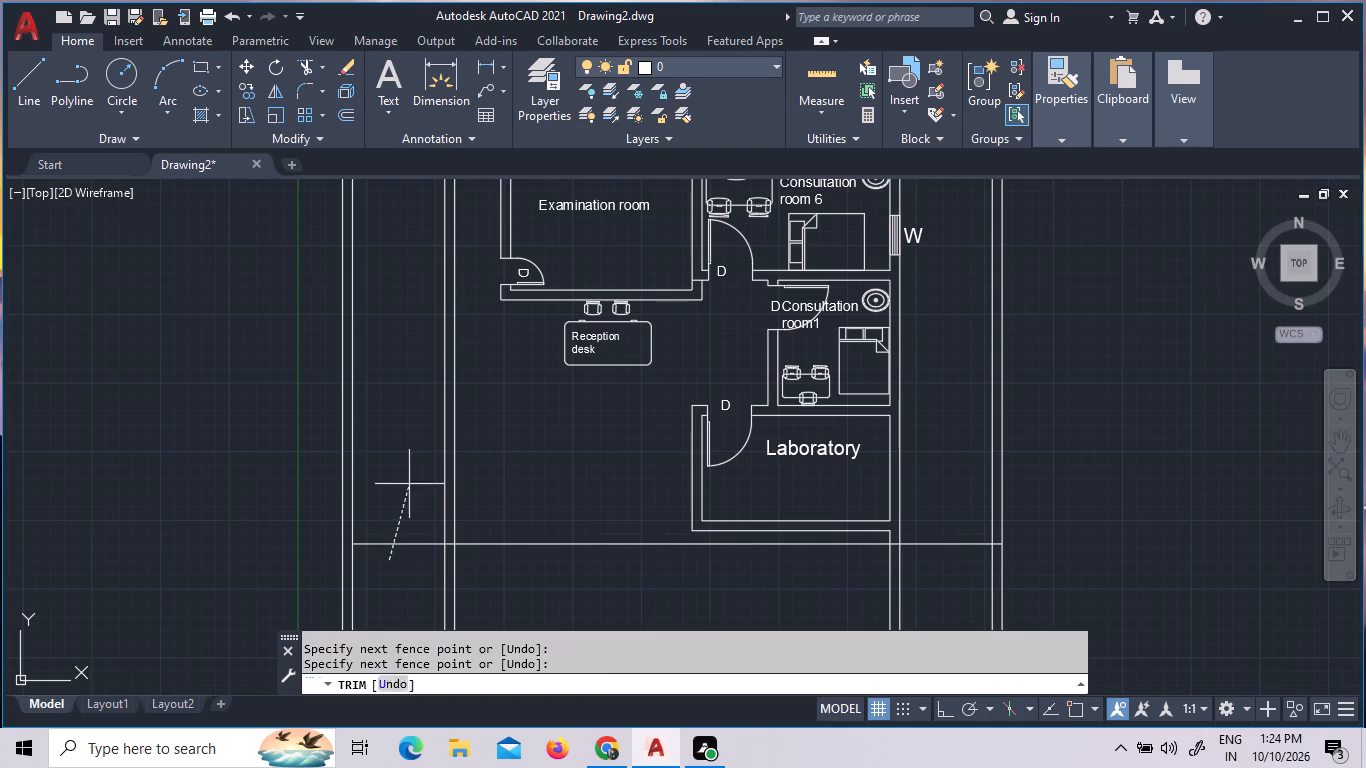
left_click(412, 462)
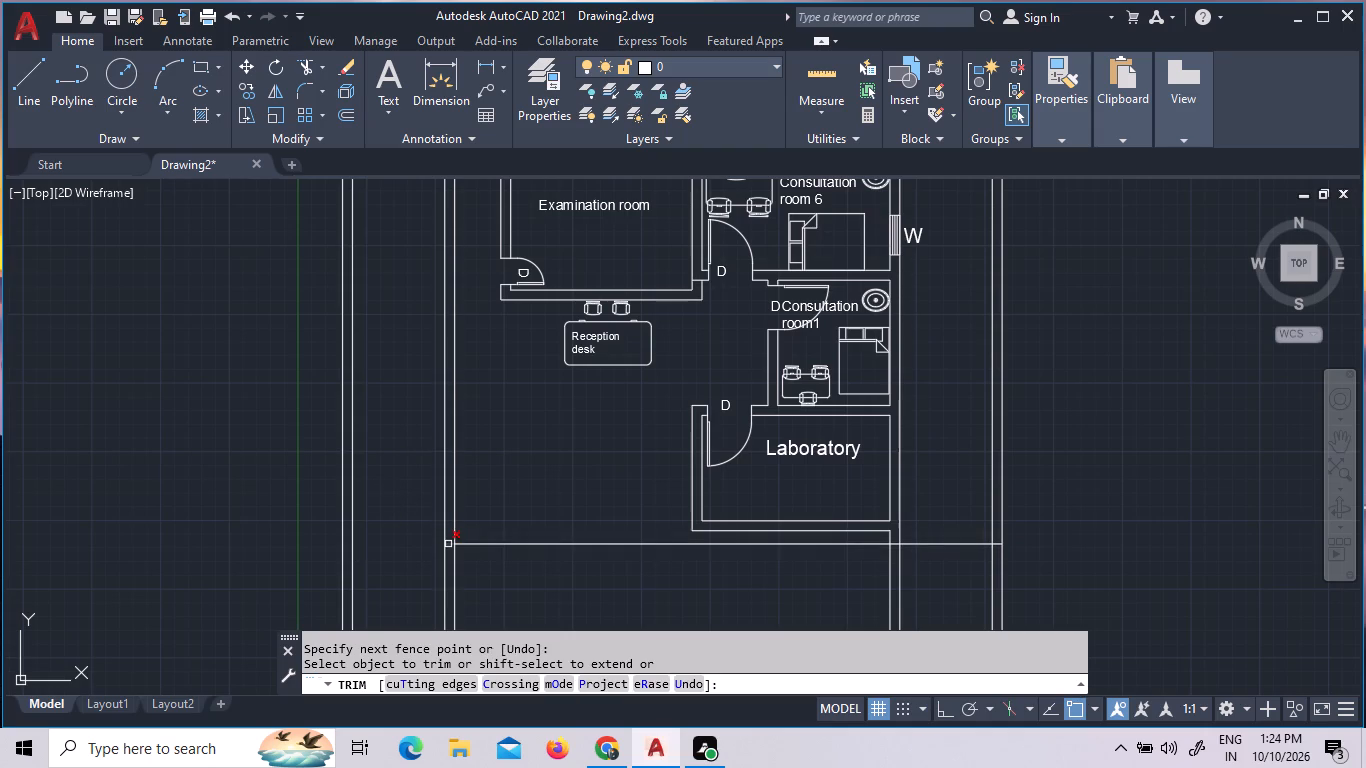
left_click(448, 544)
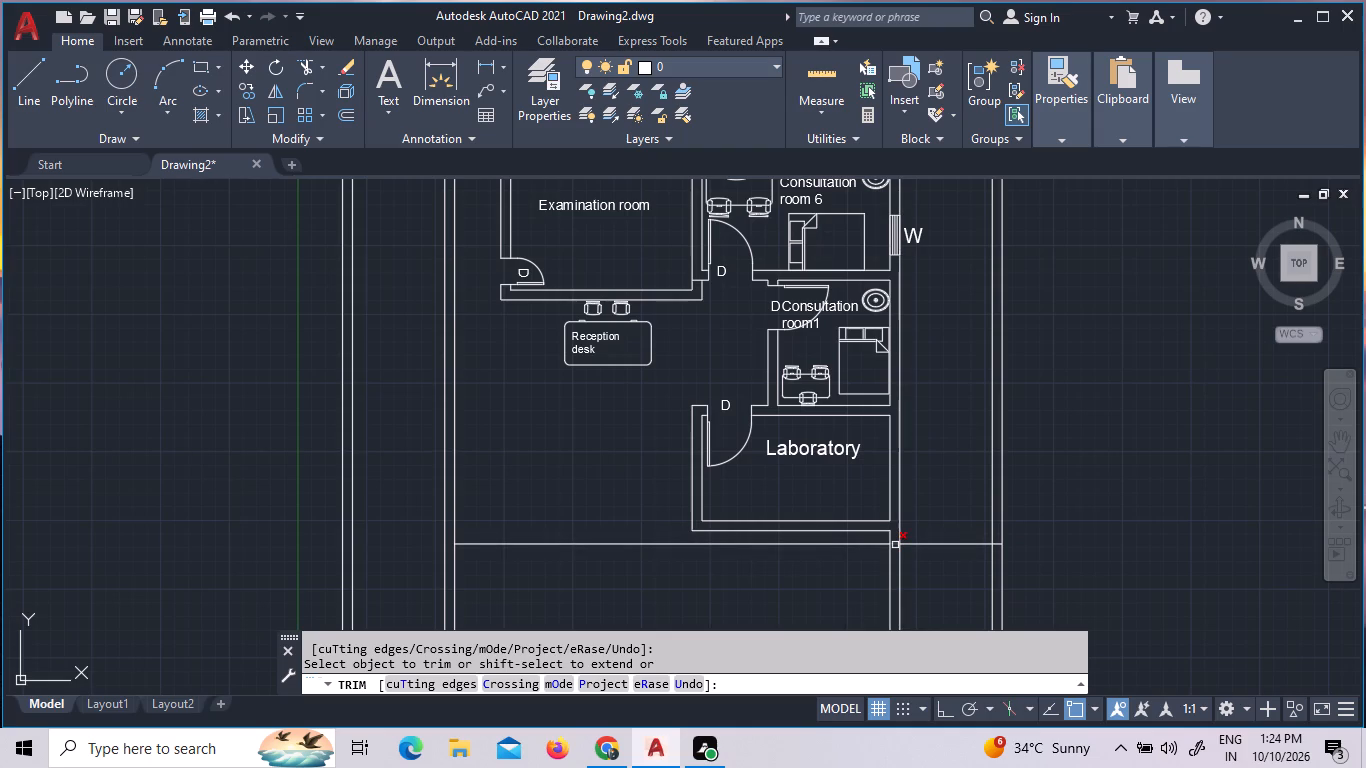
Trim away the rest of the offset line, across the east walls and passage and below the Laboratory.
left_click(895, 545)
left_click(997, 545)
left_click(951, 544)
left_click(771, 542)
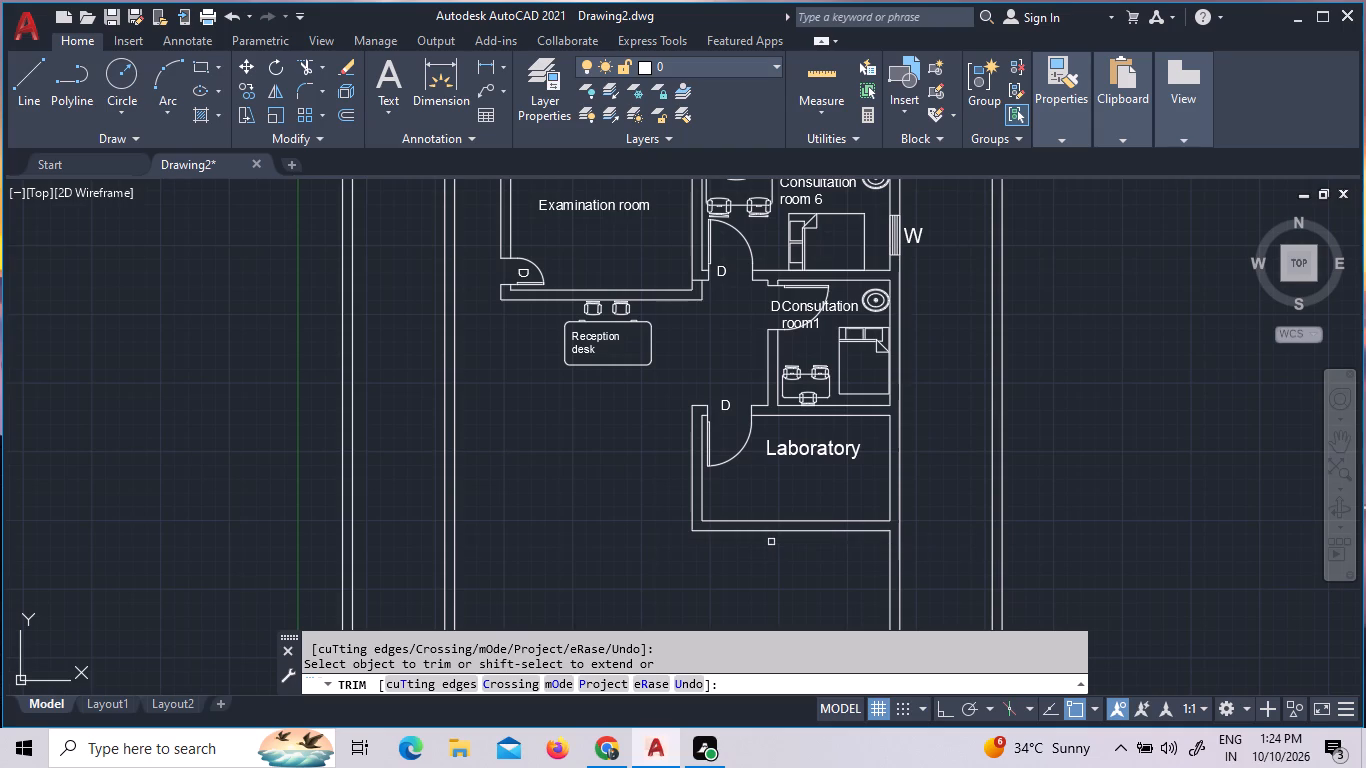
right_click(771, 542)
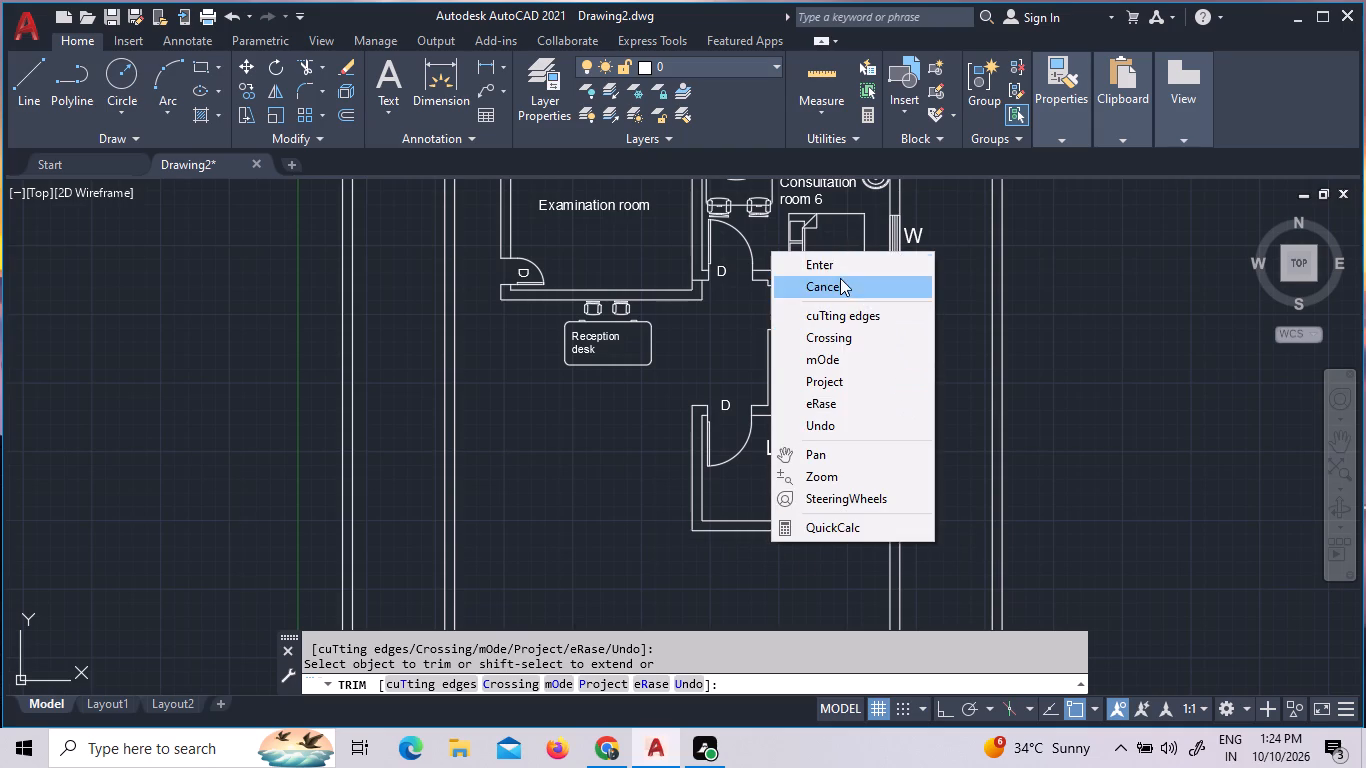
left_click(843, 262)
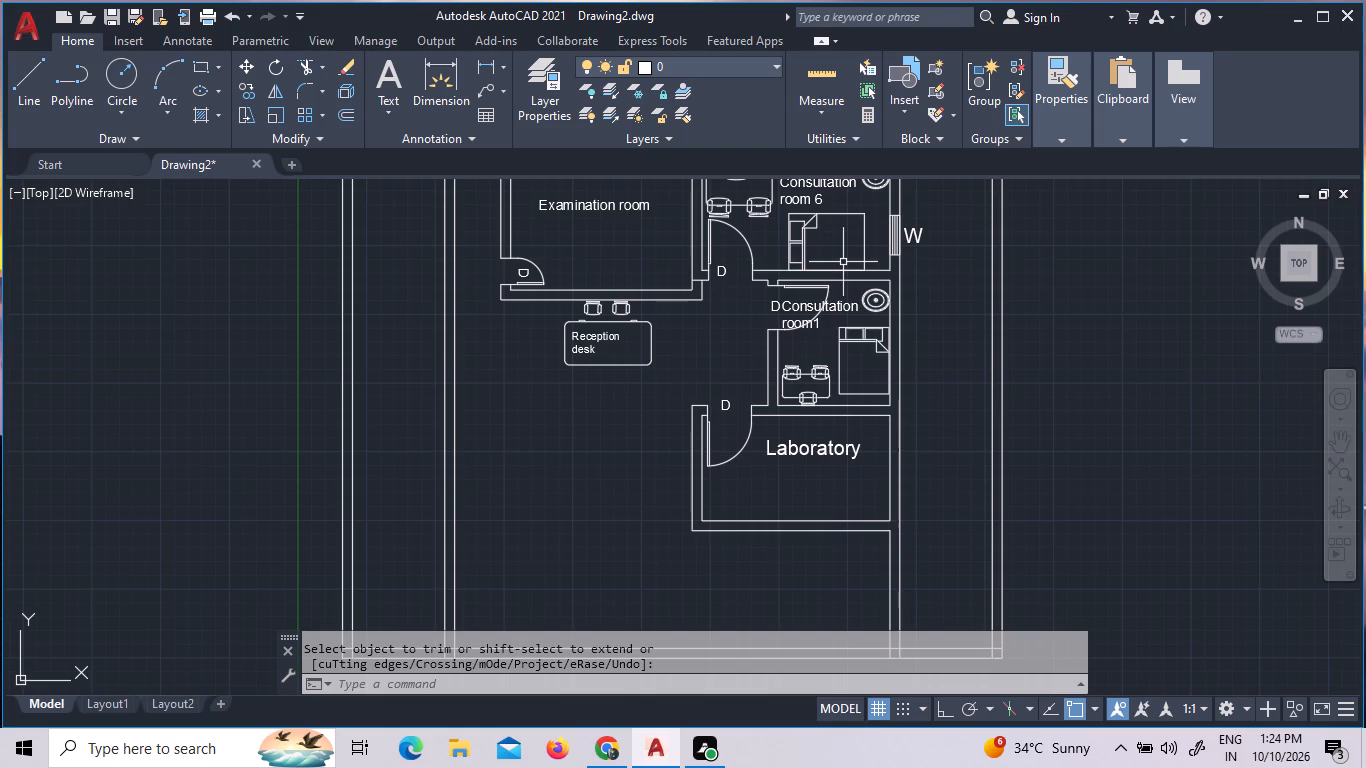
Quick-measure the gap between the west boundary and building walls, and the corridor width beside Consultation Room 4.
scroll(843, 262, "down", 3)
middle_click_drag(864, 351, 869, 372)
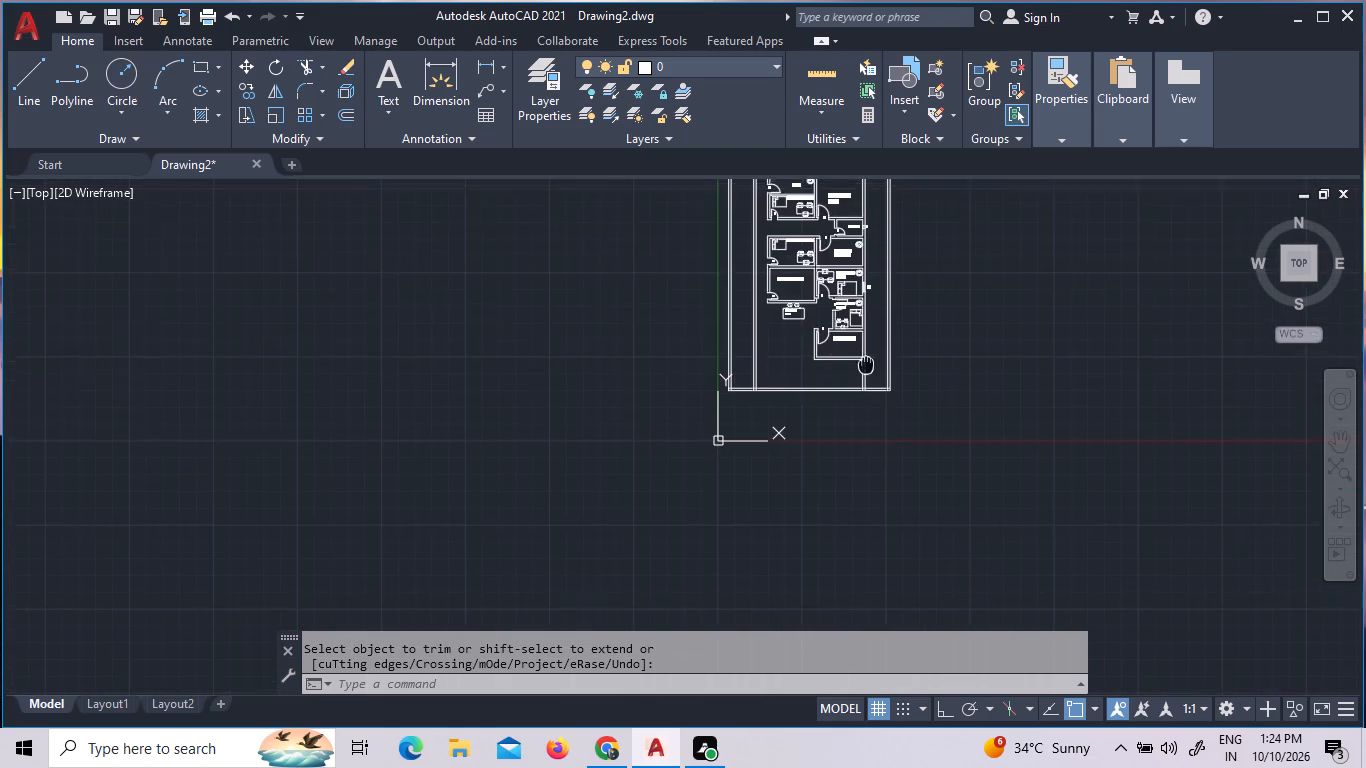
middle_click_drag(869, 372, 895, 438)
scroll(808, 309, "up", 3)
scroll(808, 302, "down", 2)
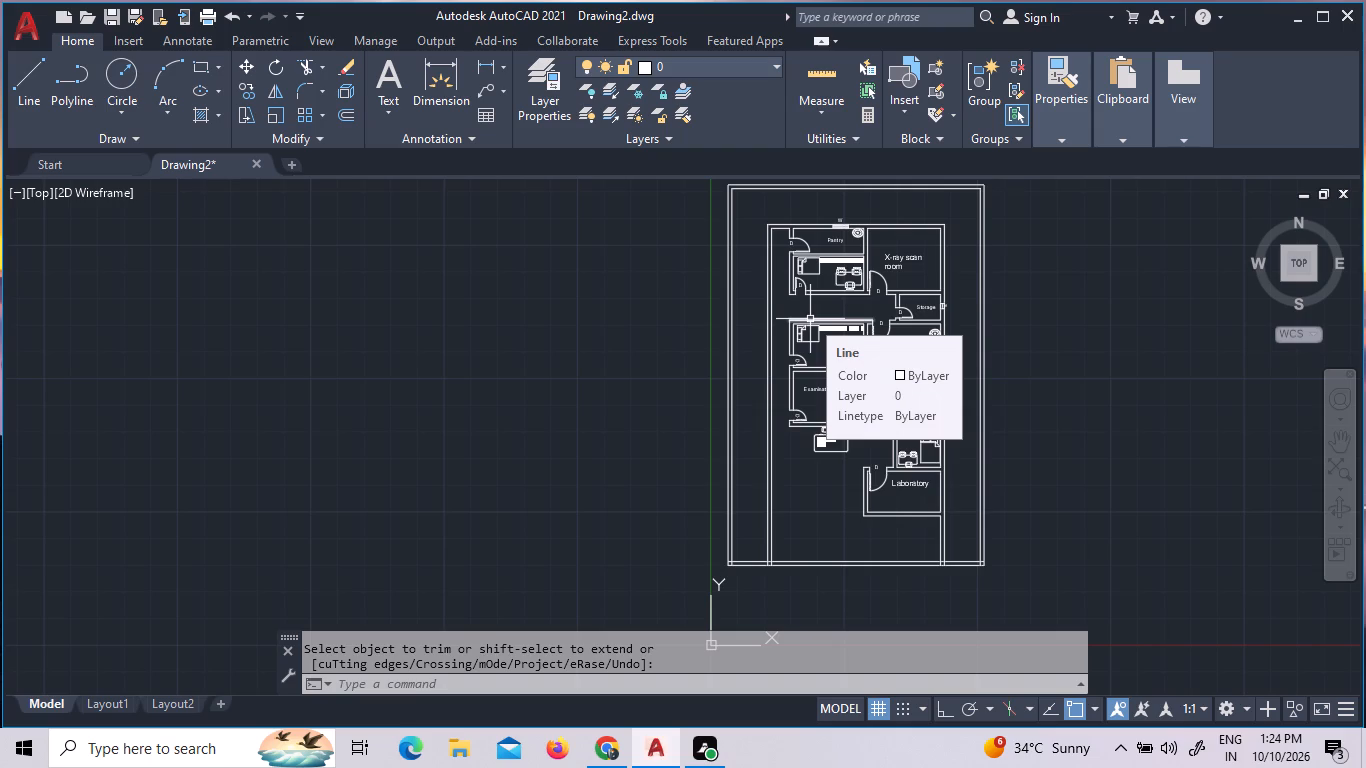
scroll(769, 302, "up", 5)
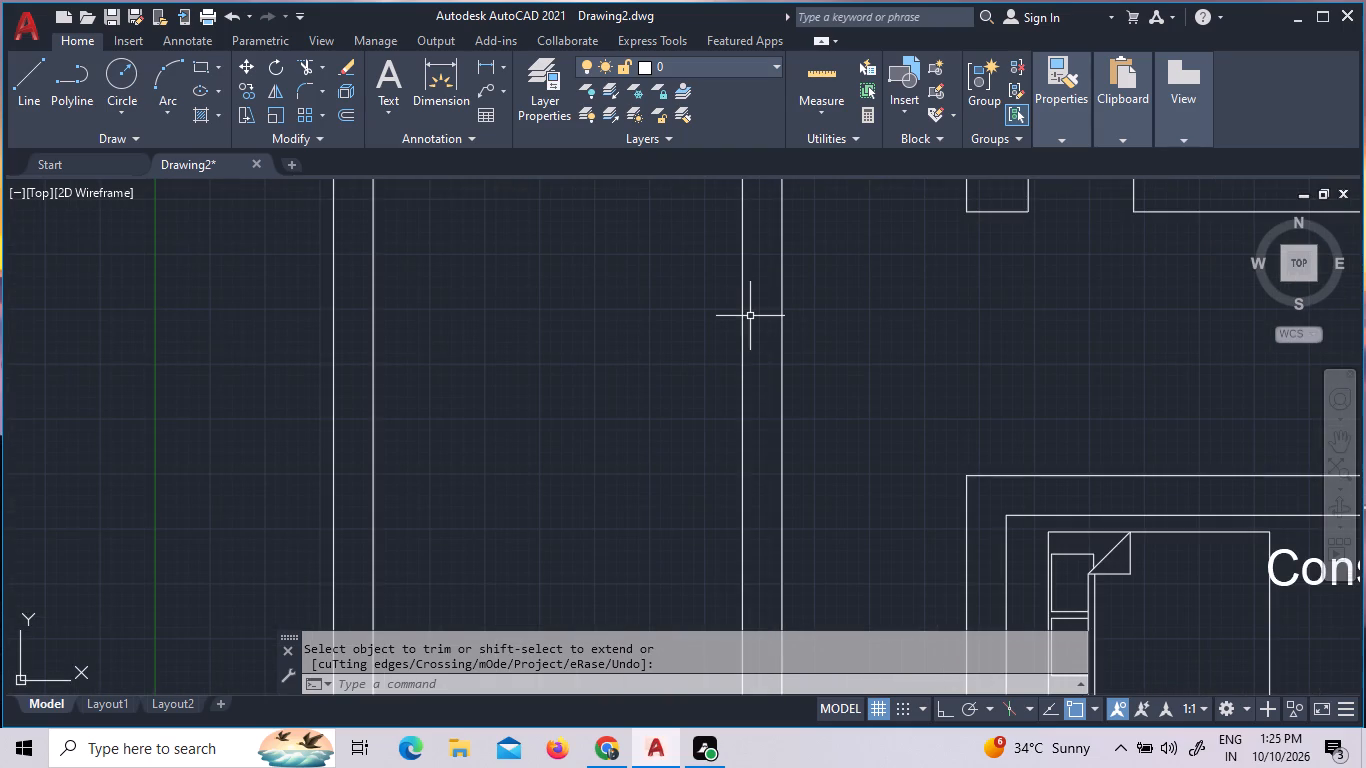
left_click(825, 78)
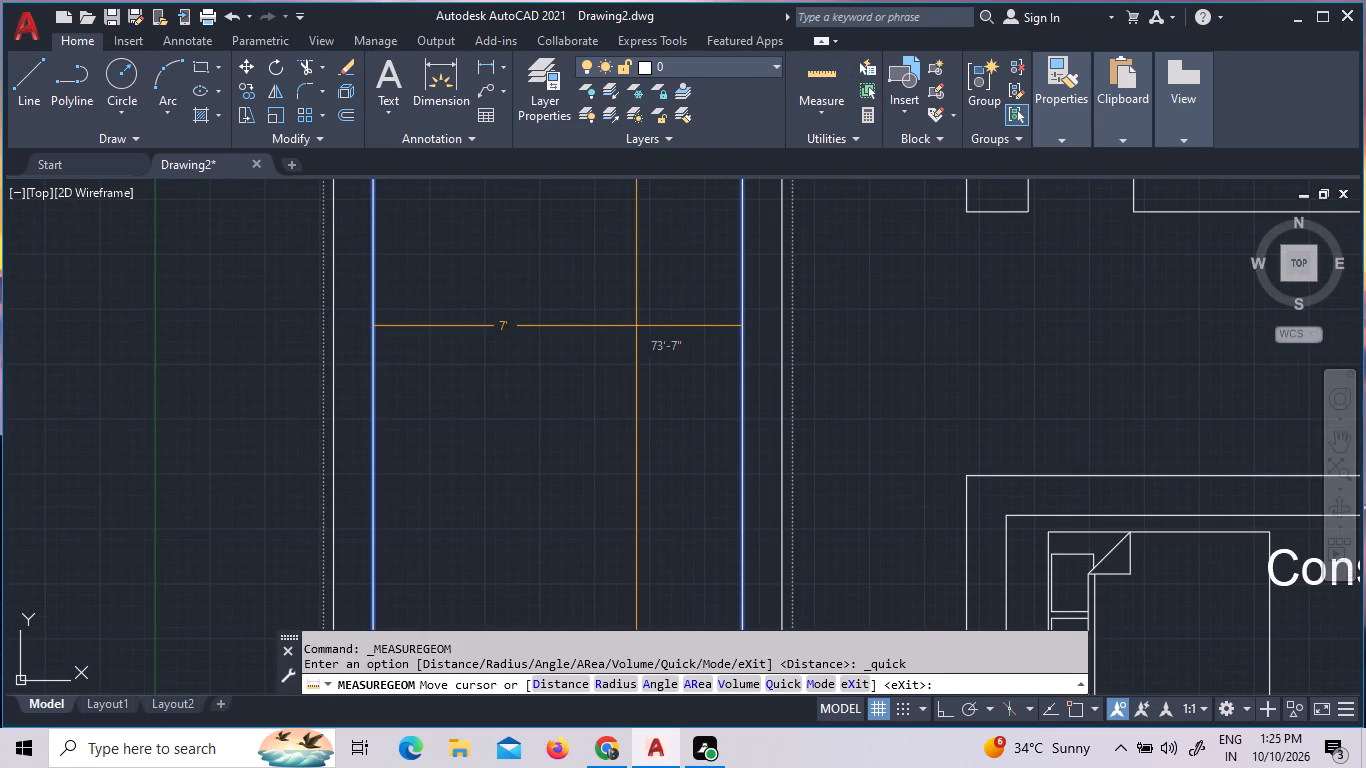
scroll(636, 326, "down", 3)
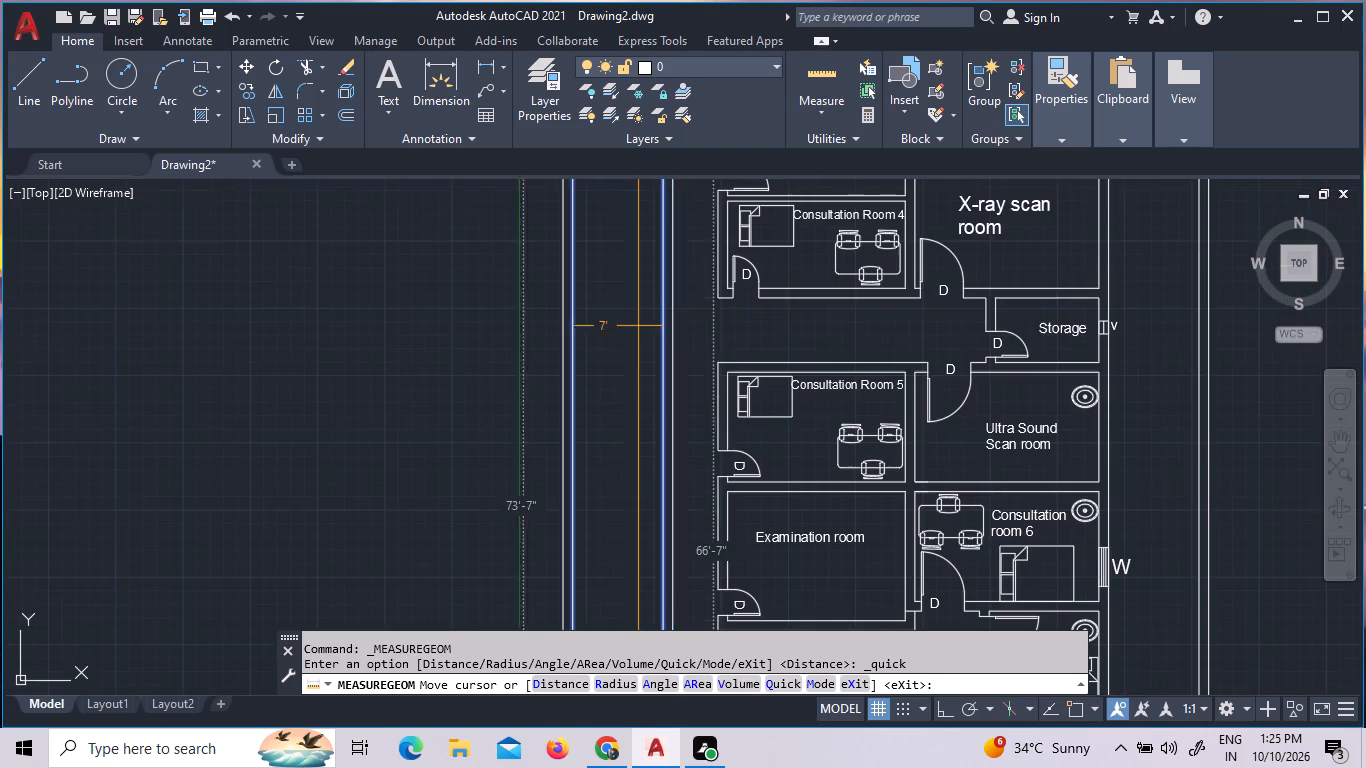
scroll(697, 254, "up", 1)
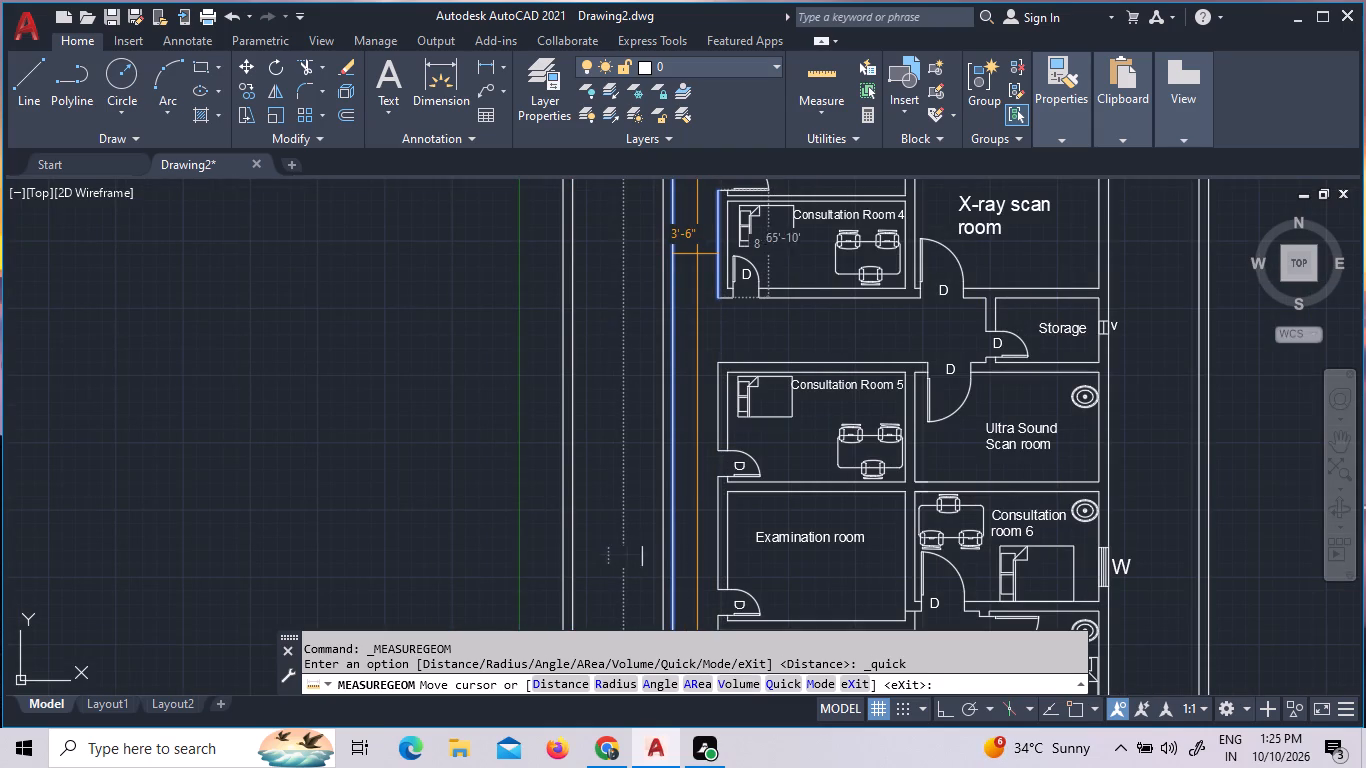
scroll(697, 254, "up", 2)
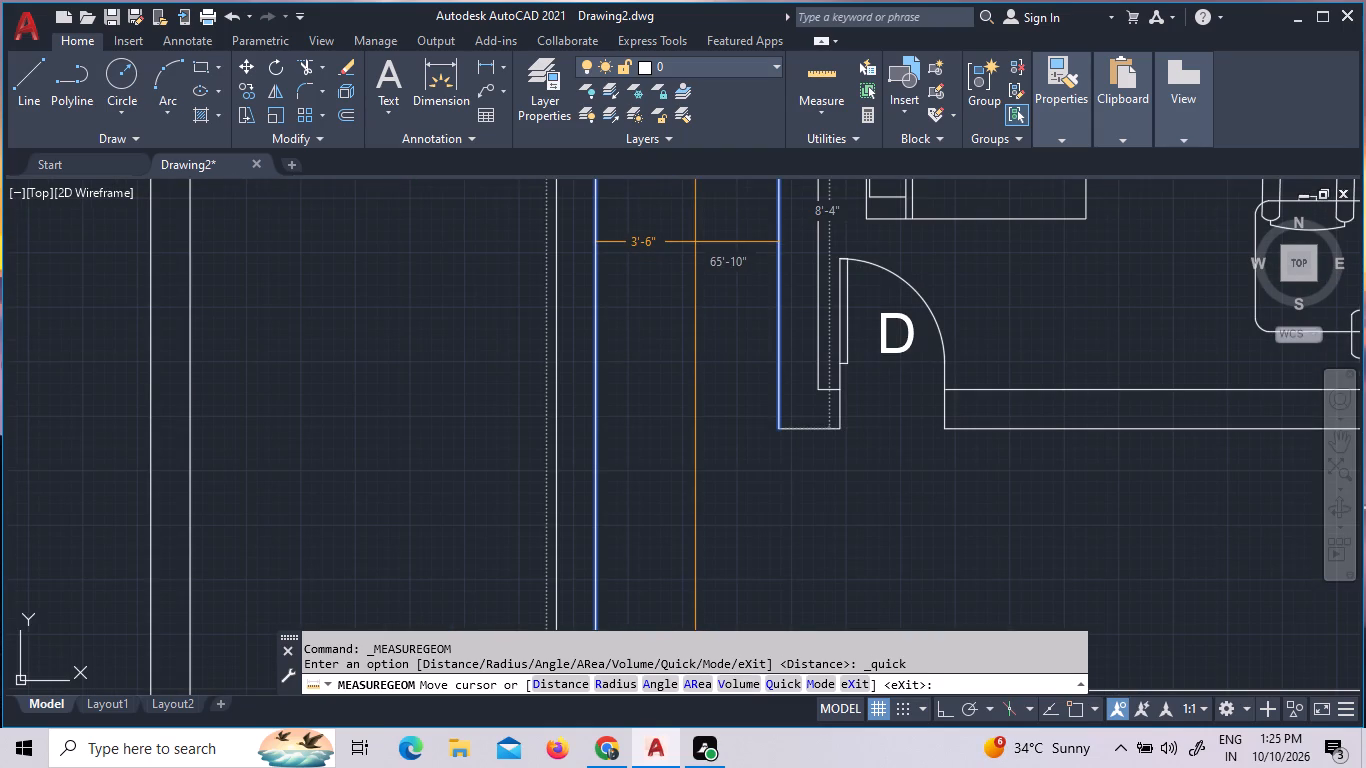
scroll(700, 324, "down", 2)
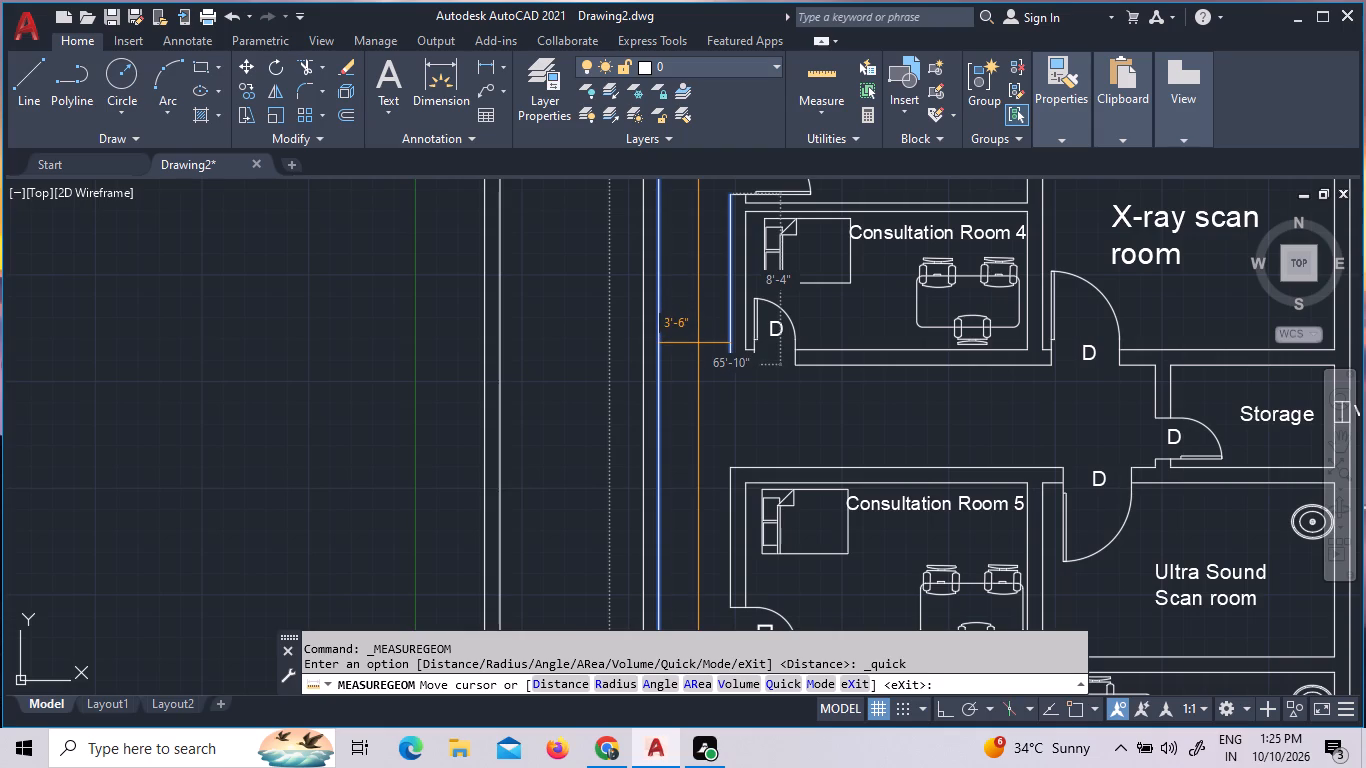
scroll(695, 357, "down", 2)
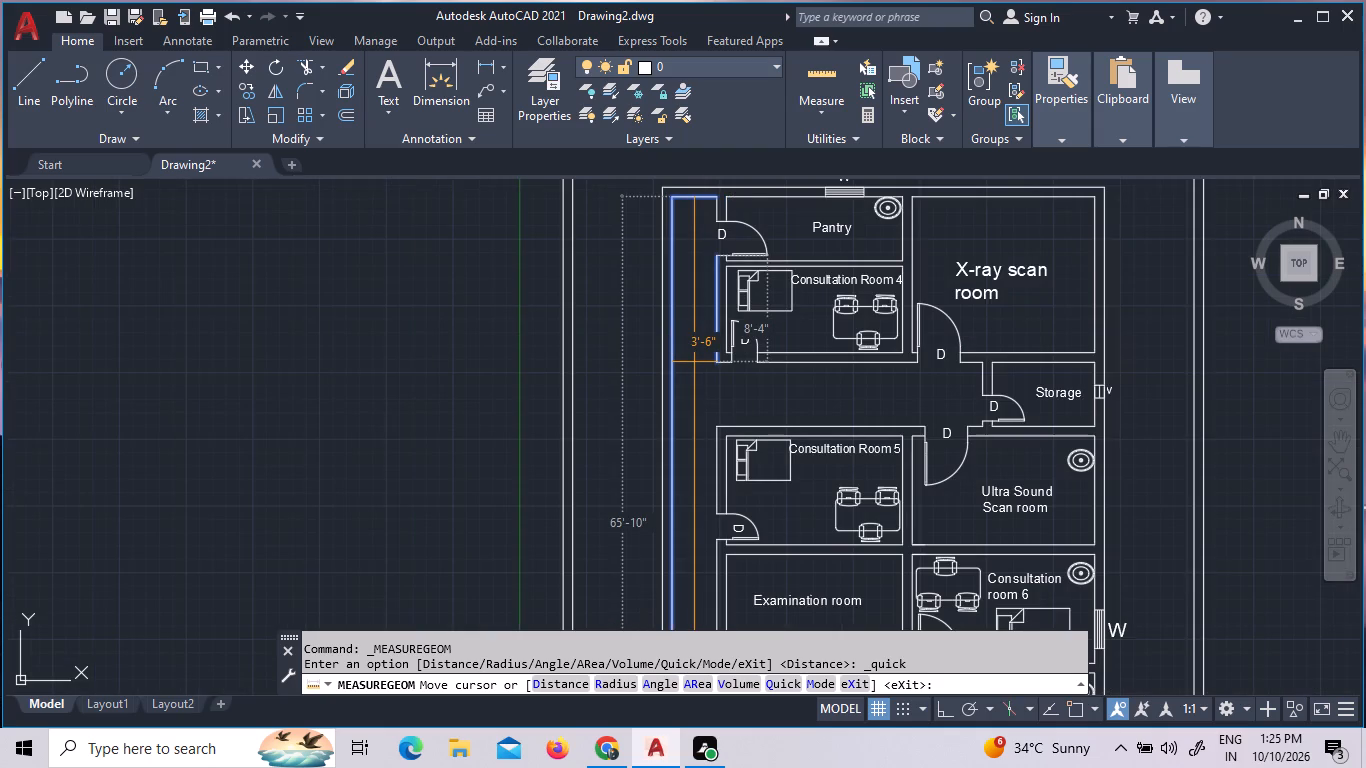
scroll(694, 362, "up", 1)
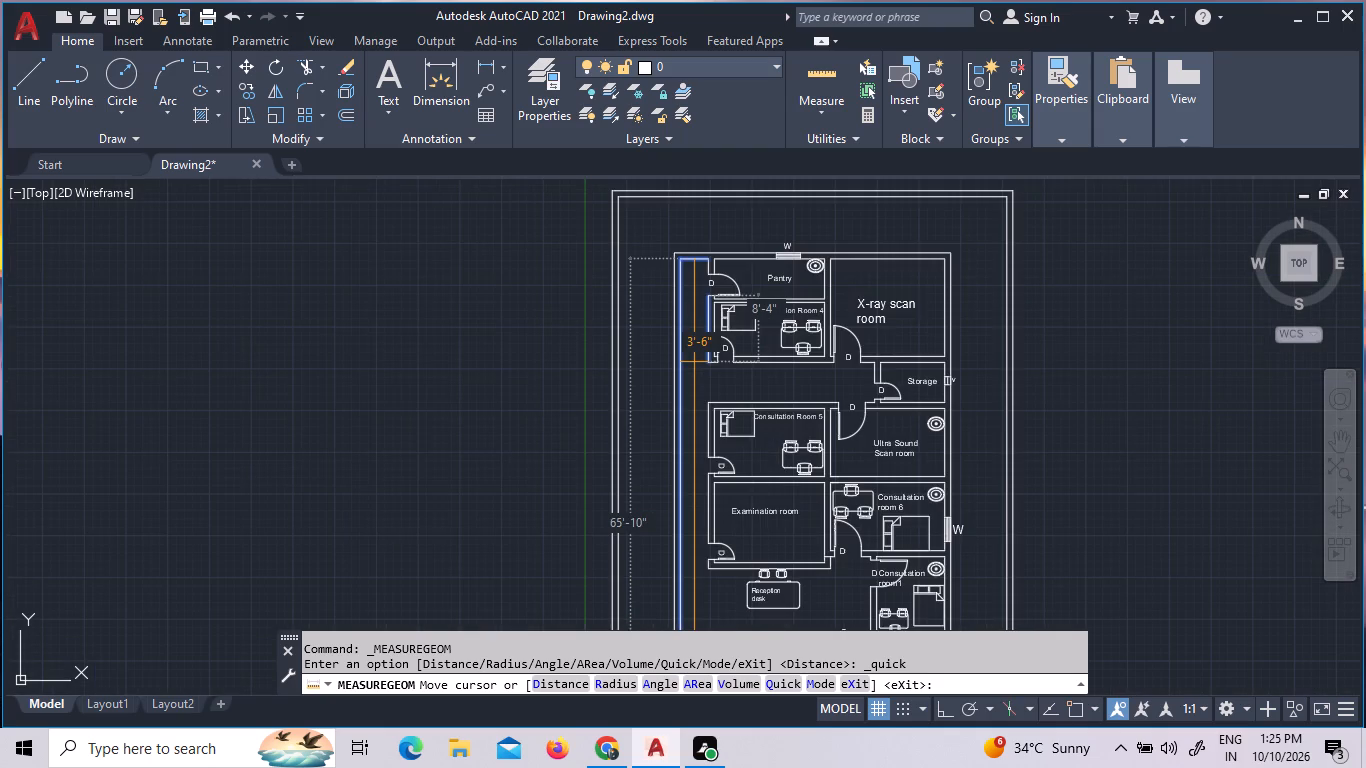
scroll(694, 362, "up", 1)
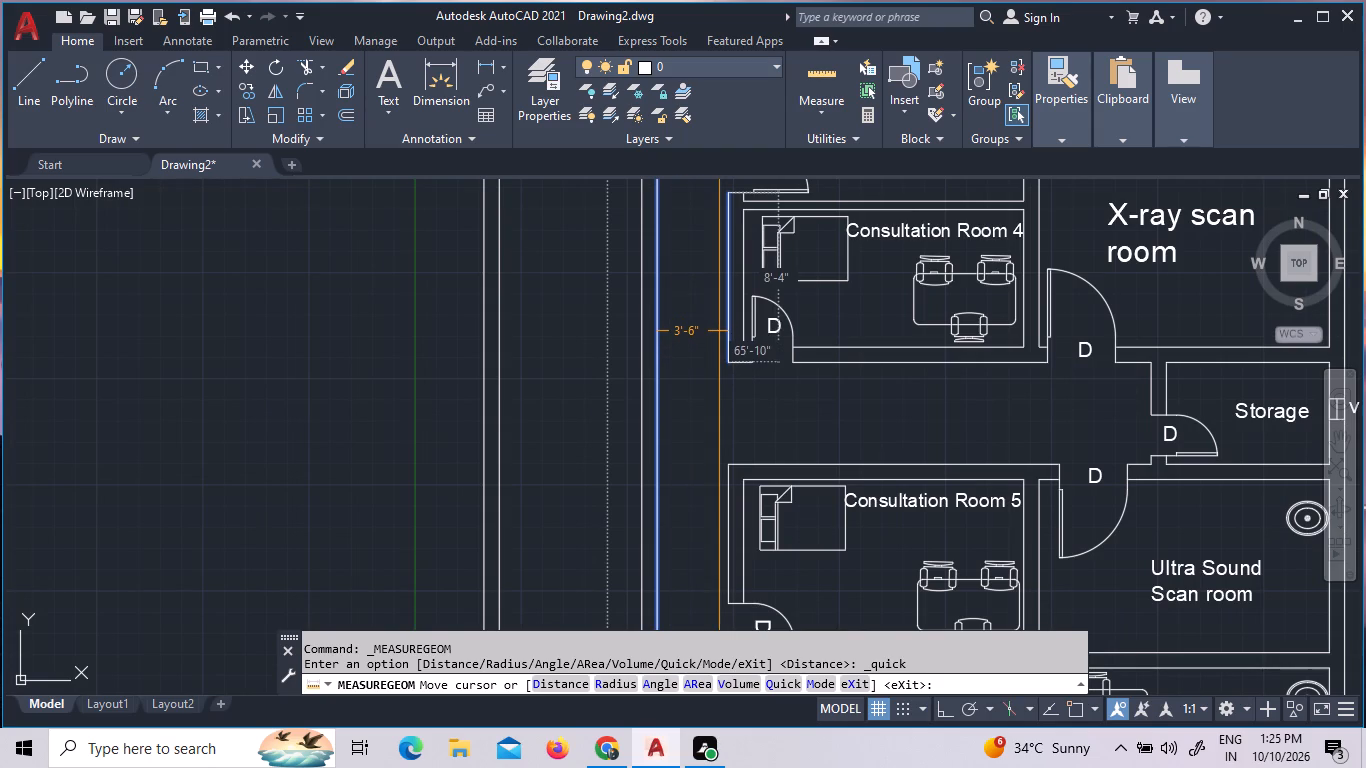
scroll(719, 331, "down", 1)
key("Escape")
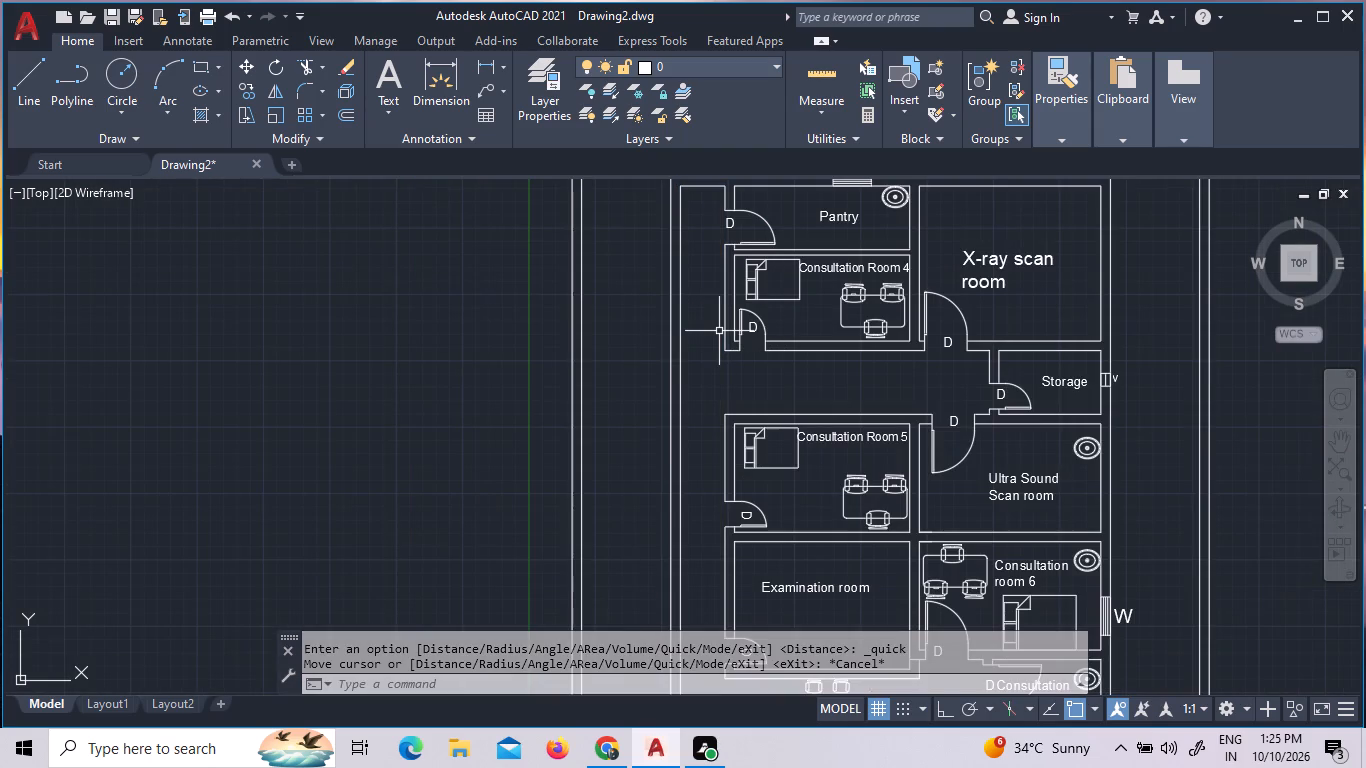
Offset the corridor-side wall lines of Consultation Room 4, the Pantry and Consultation Room 5 by 3' toward the building's west wall.
key("o")
key("Return")
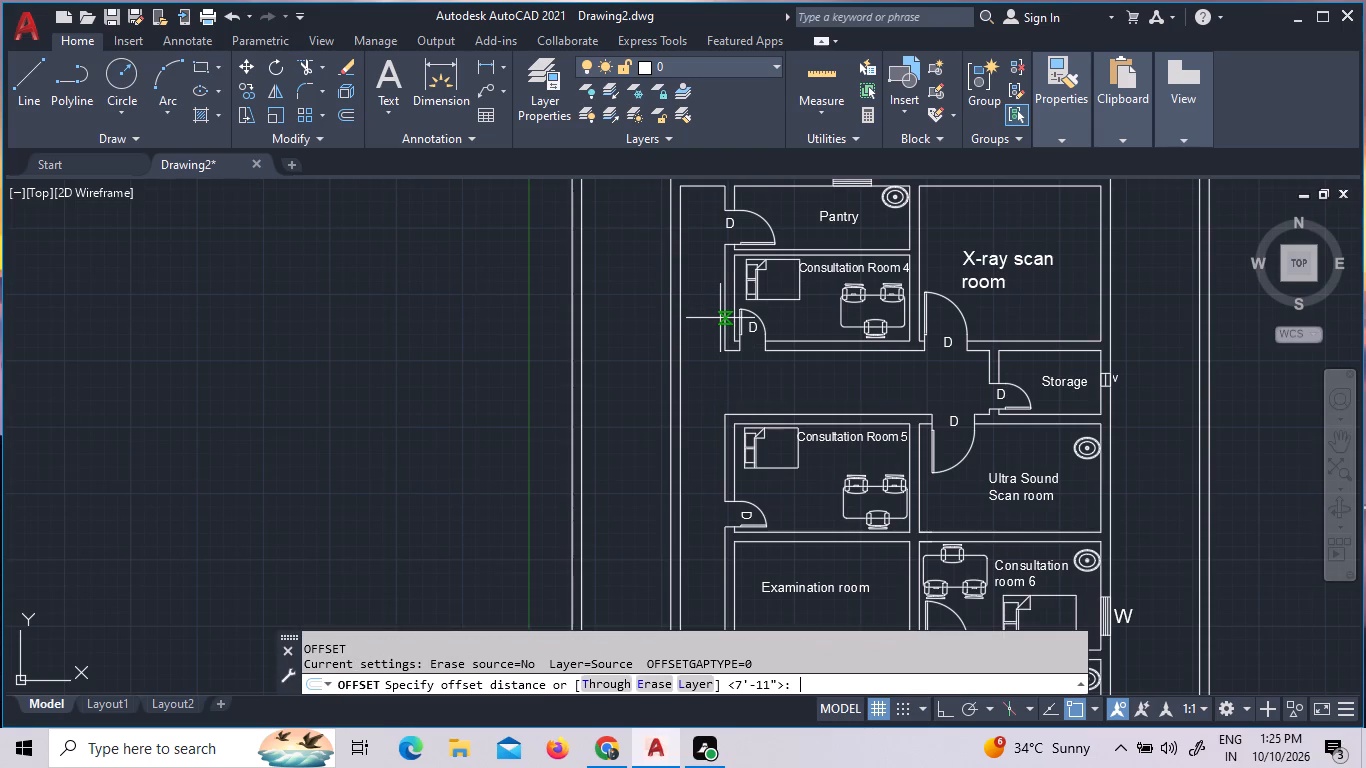
key("3")
key("apostrophe")
key("Return")
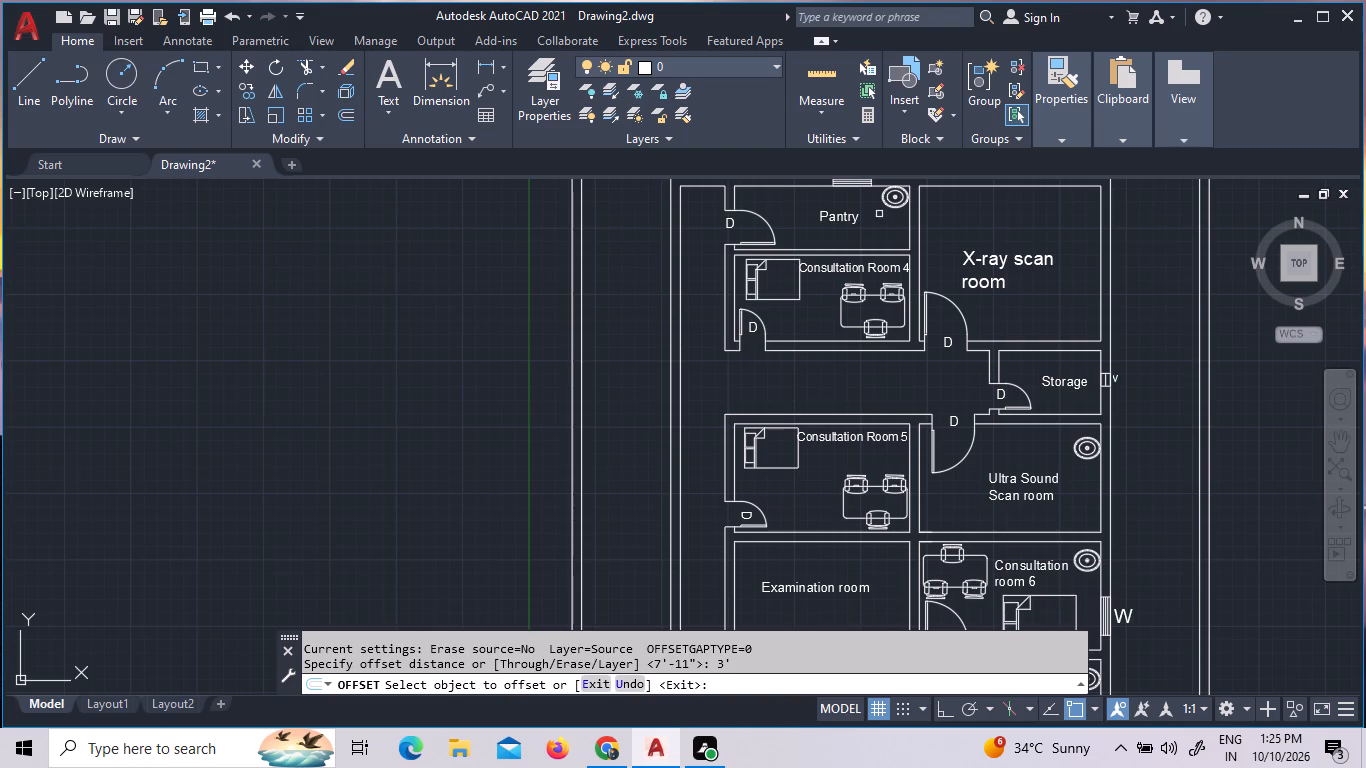
scroll(711, 358, "down", 1)
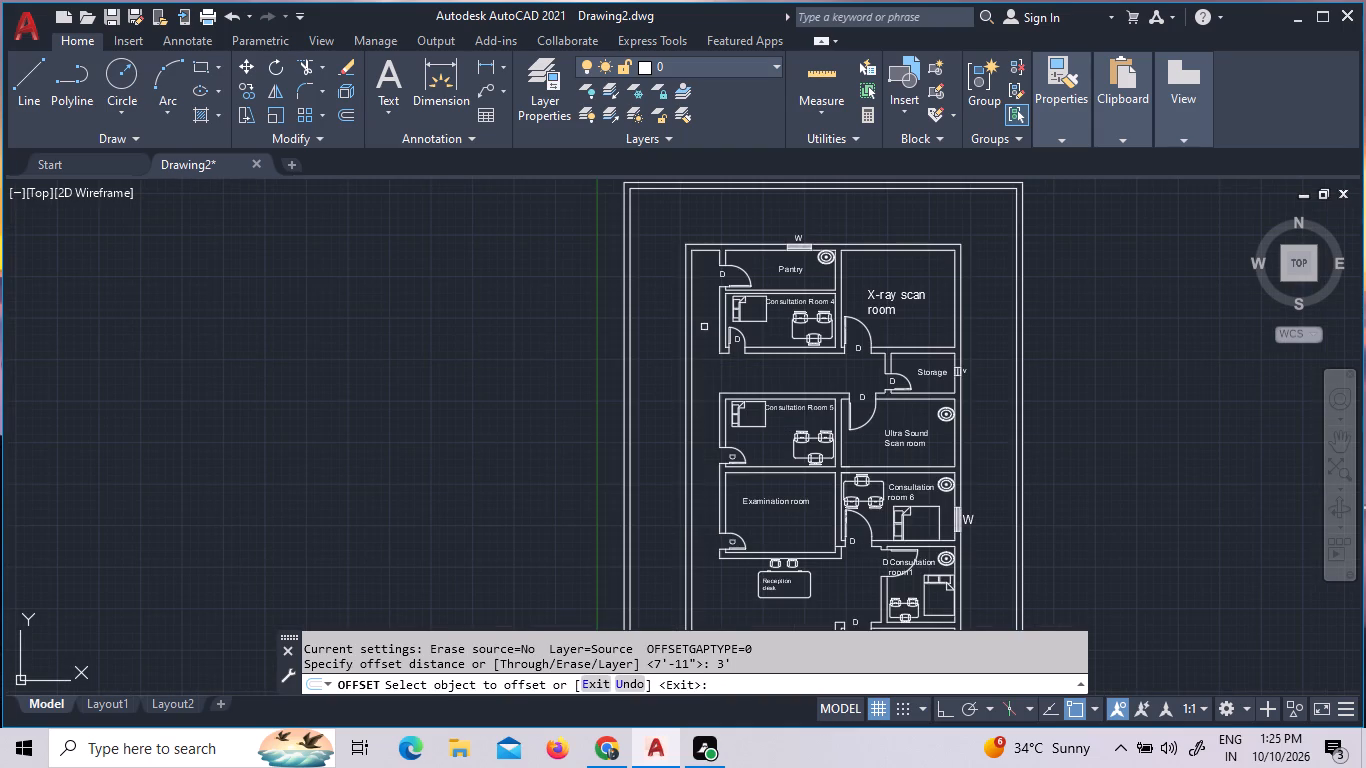
scroll(711, 314, "up", 2)
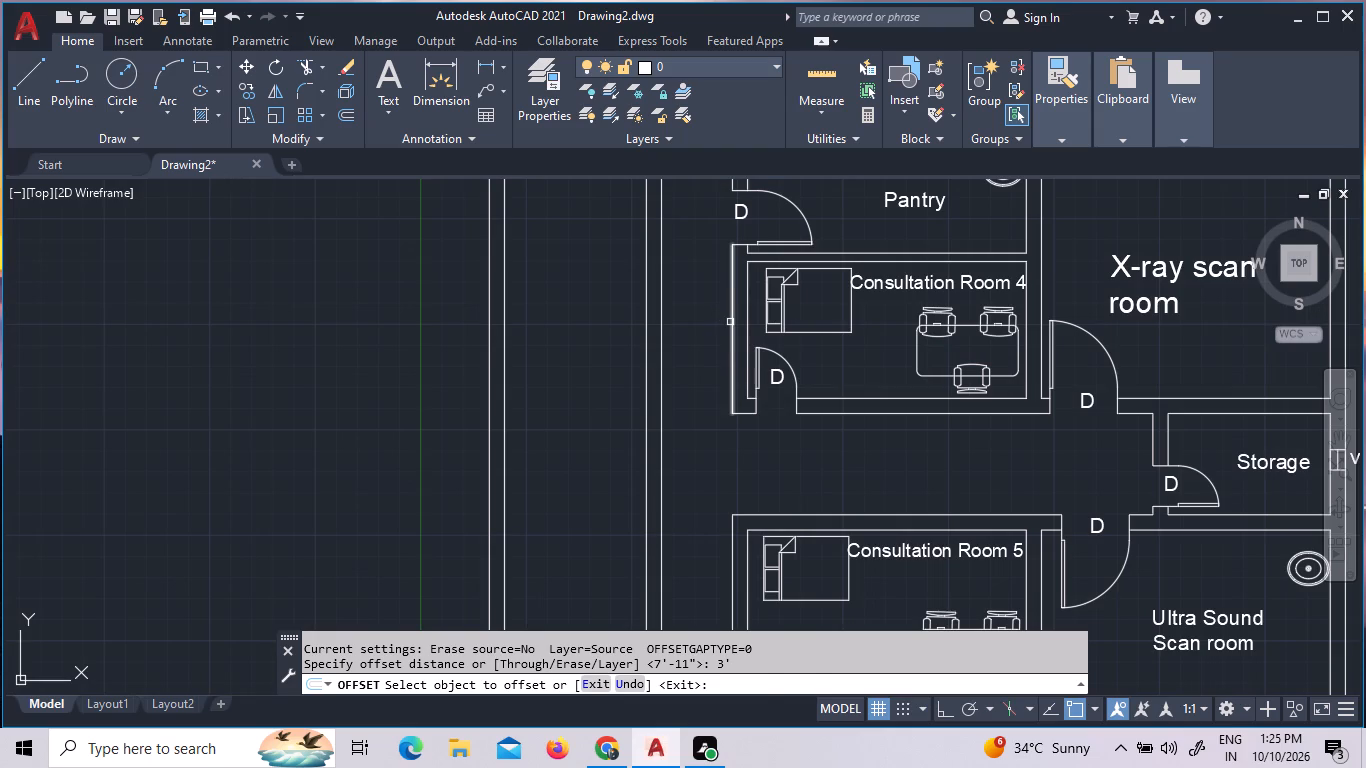
left_click(730, 322)
left_click(680, 316)
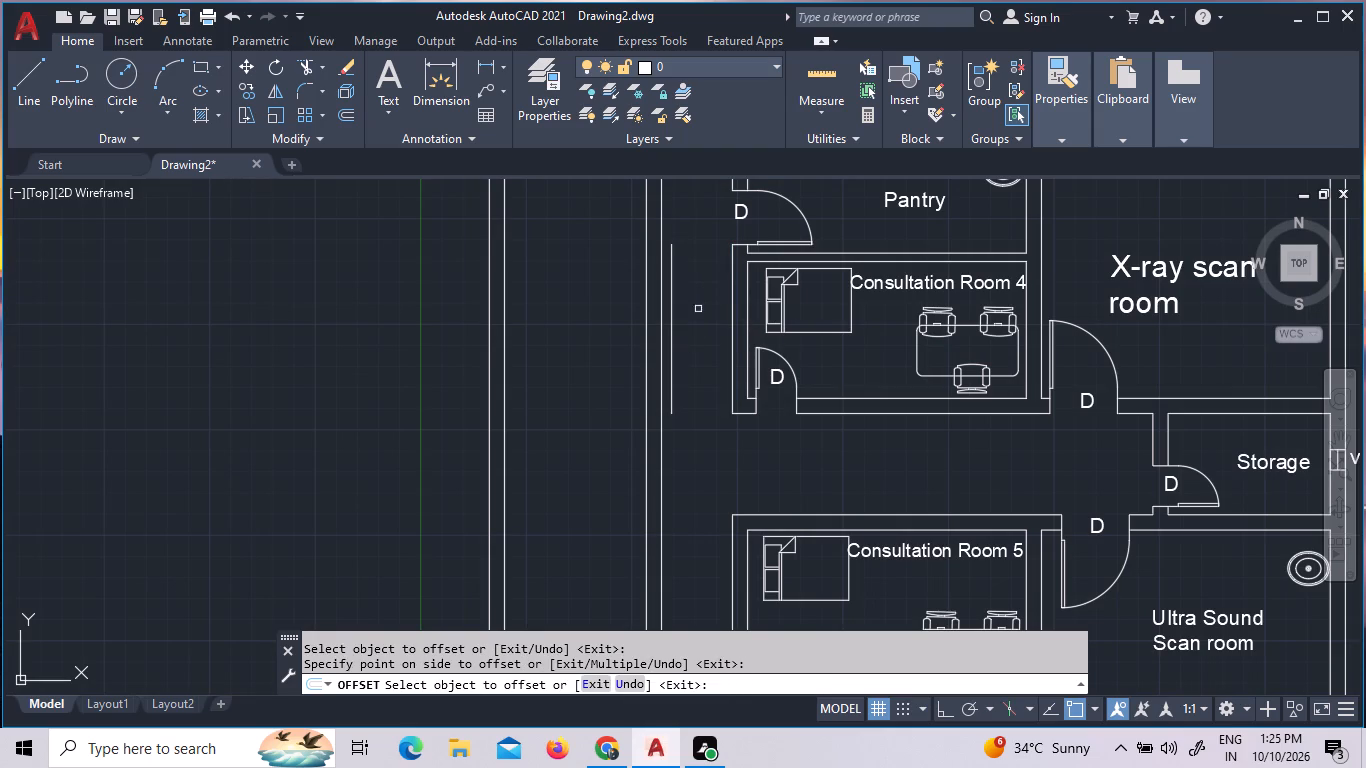
scroll(715, 397, "down", 1)
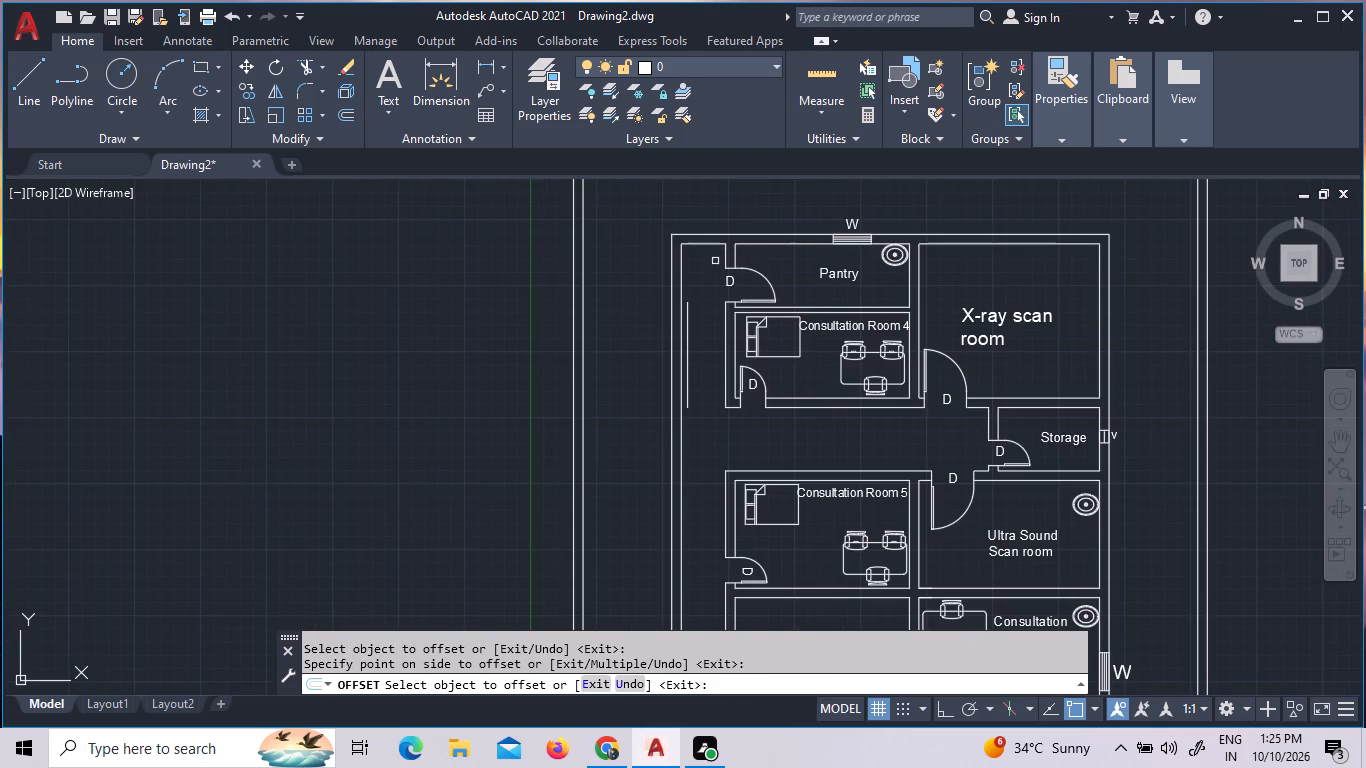
left_click(728, 250)
left_click(683, 265)
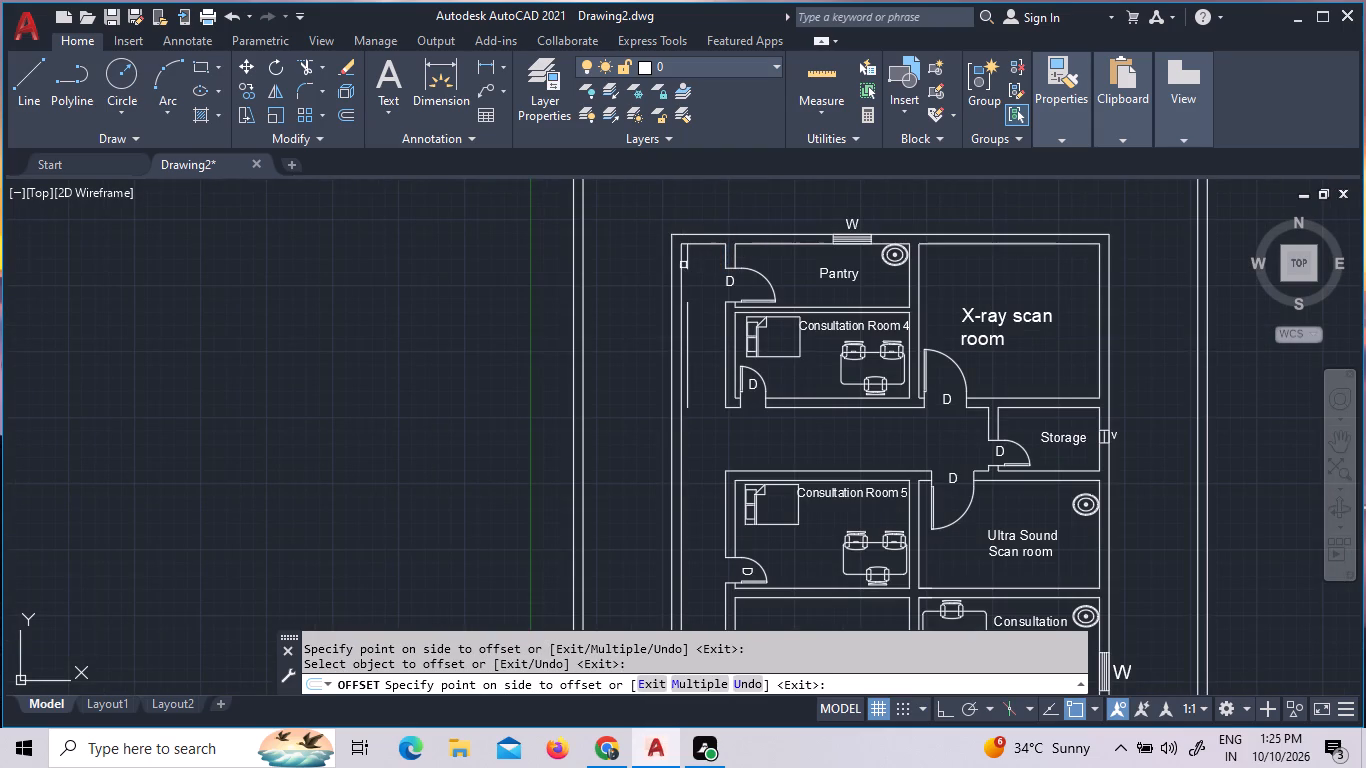
left_click(728, 540)
left_click(685, 525)
Offset the Examination room's west wall line and the short wall piece below its door 3' toward the building's west wall.
scroll(753, 499, "down", 3)
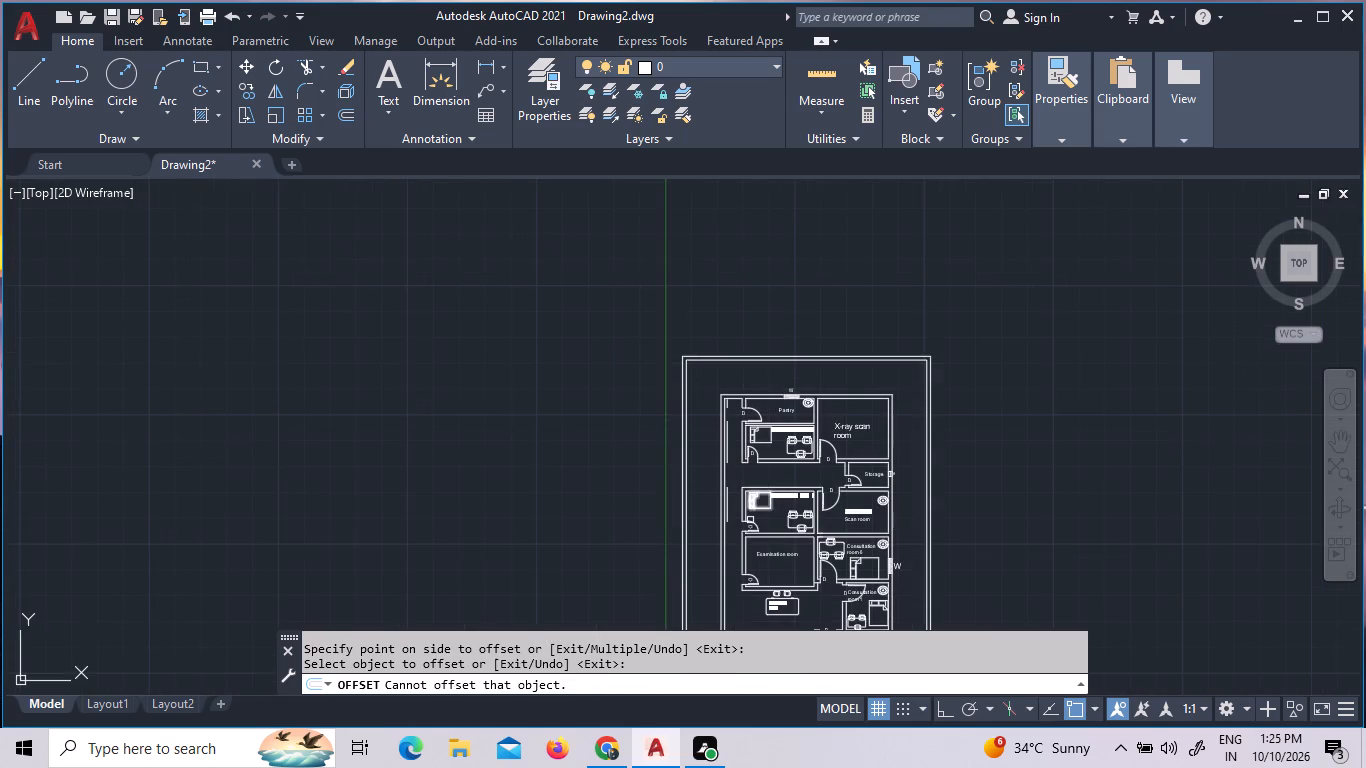
scroll(730, 601, "up", 4)
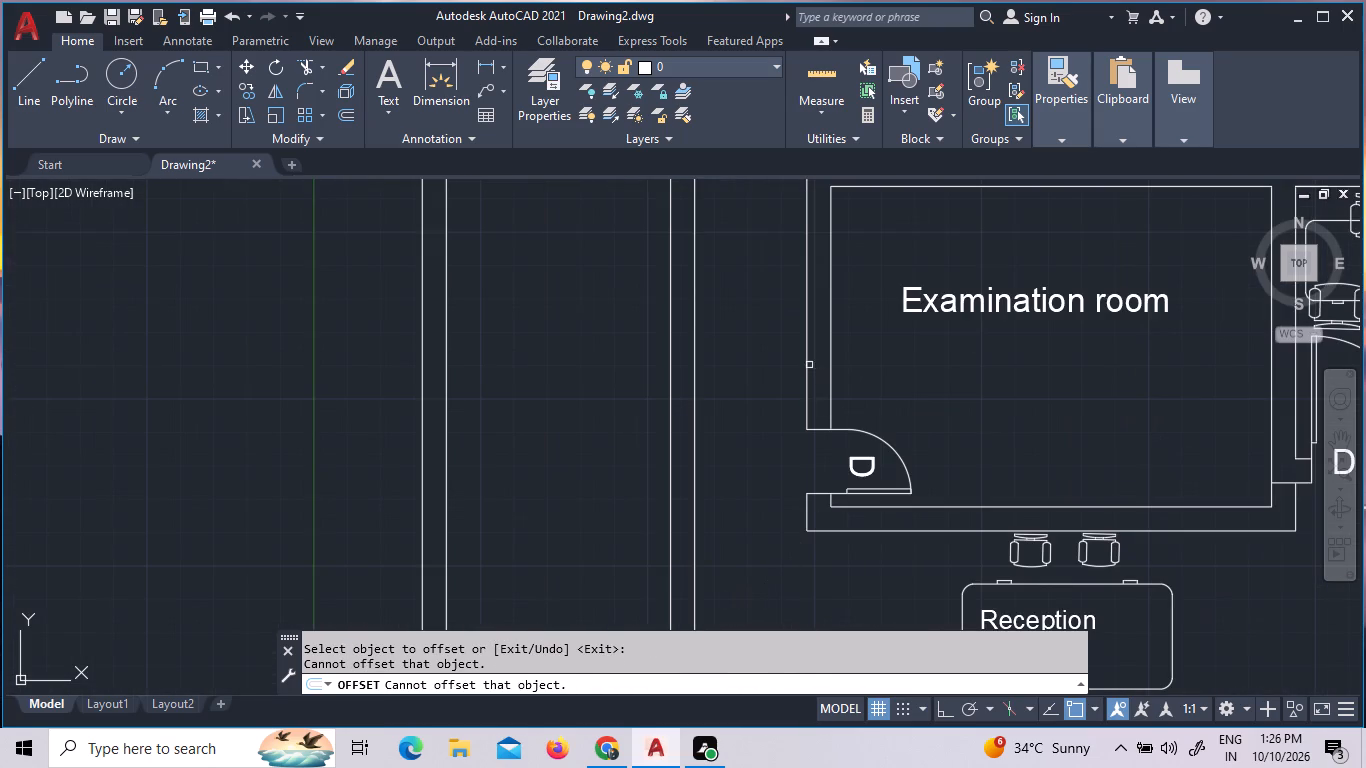
left_click(806, 364)
left_click(735, 389)
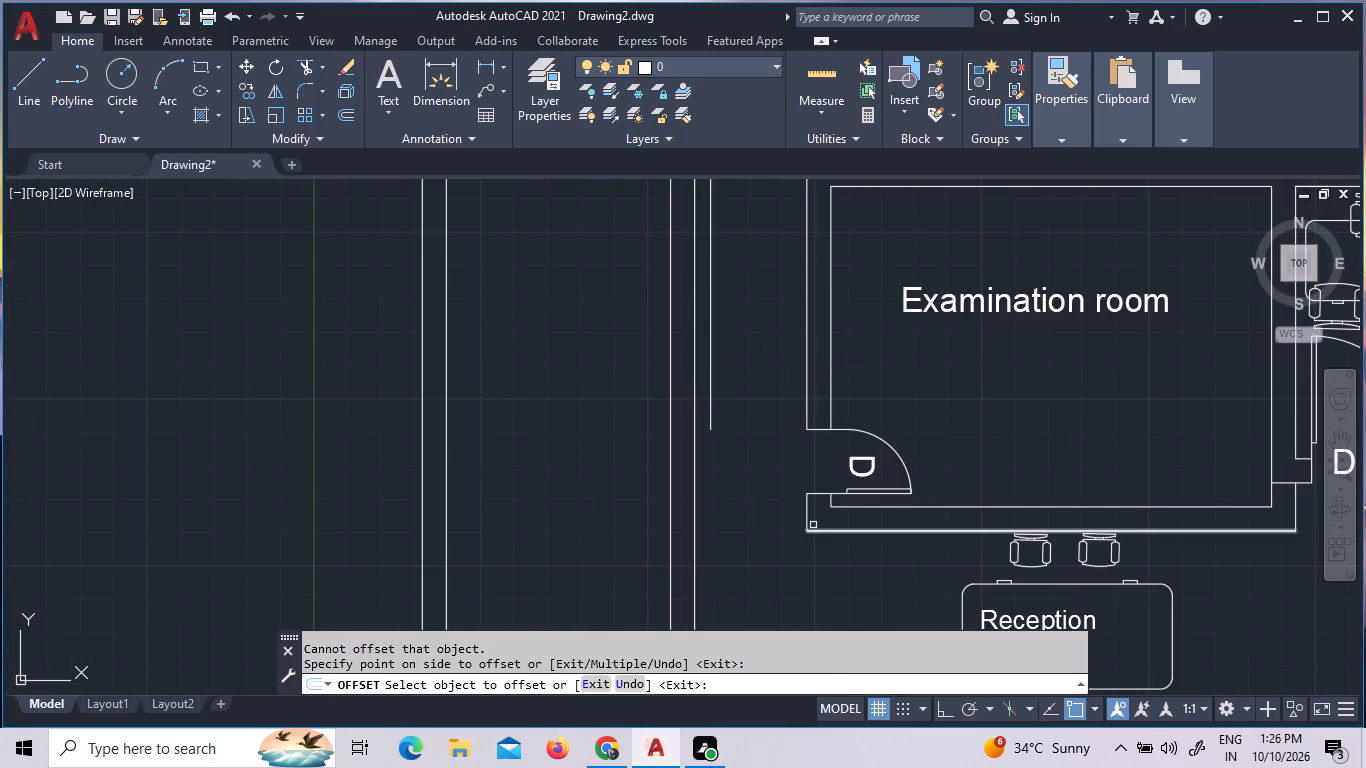
left_click(811, 518)
left_click(807, 515)
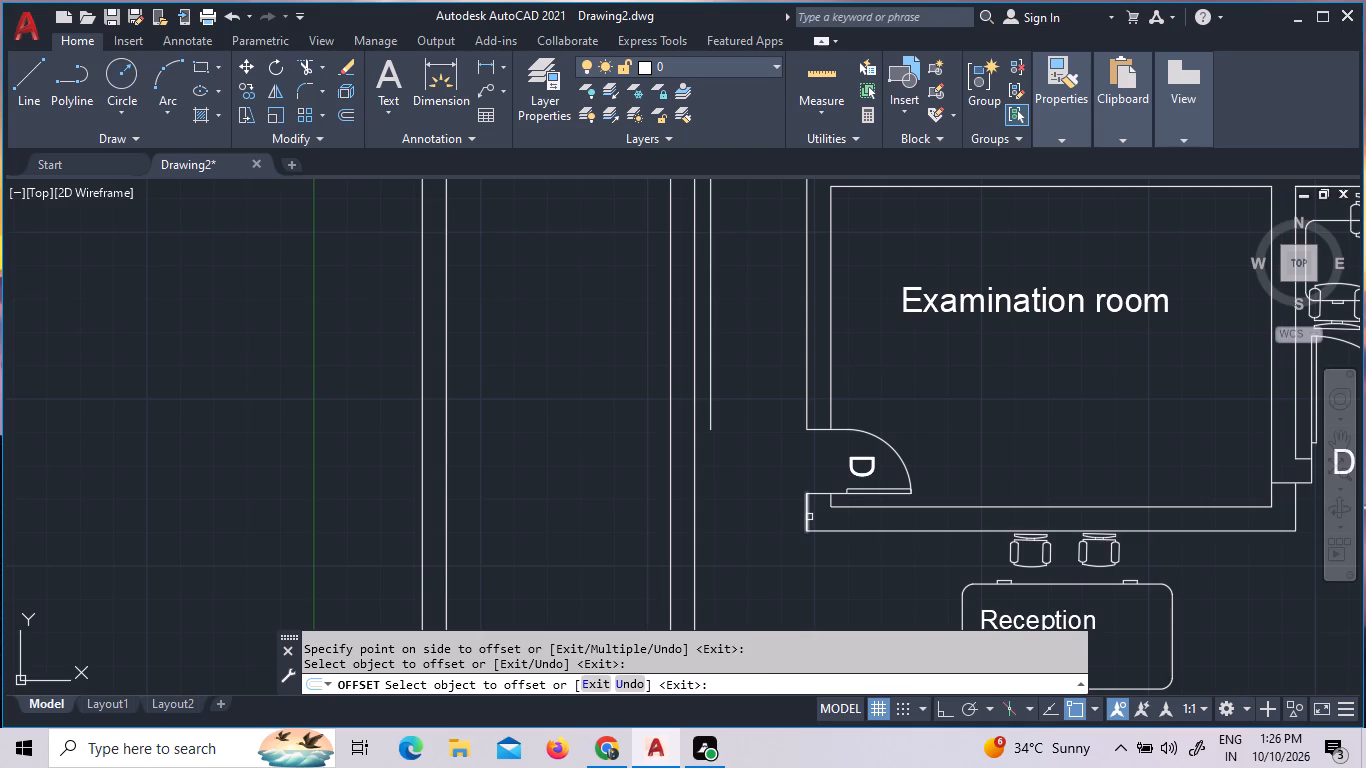
left_click(730, 493)
scroll(738, 496, "down", 4)
scroll(740, 453, "up", 3)
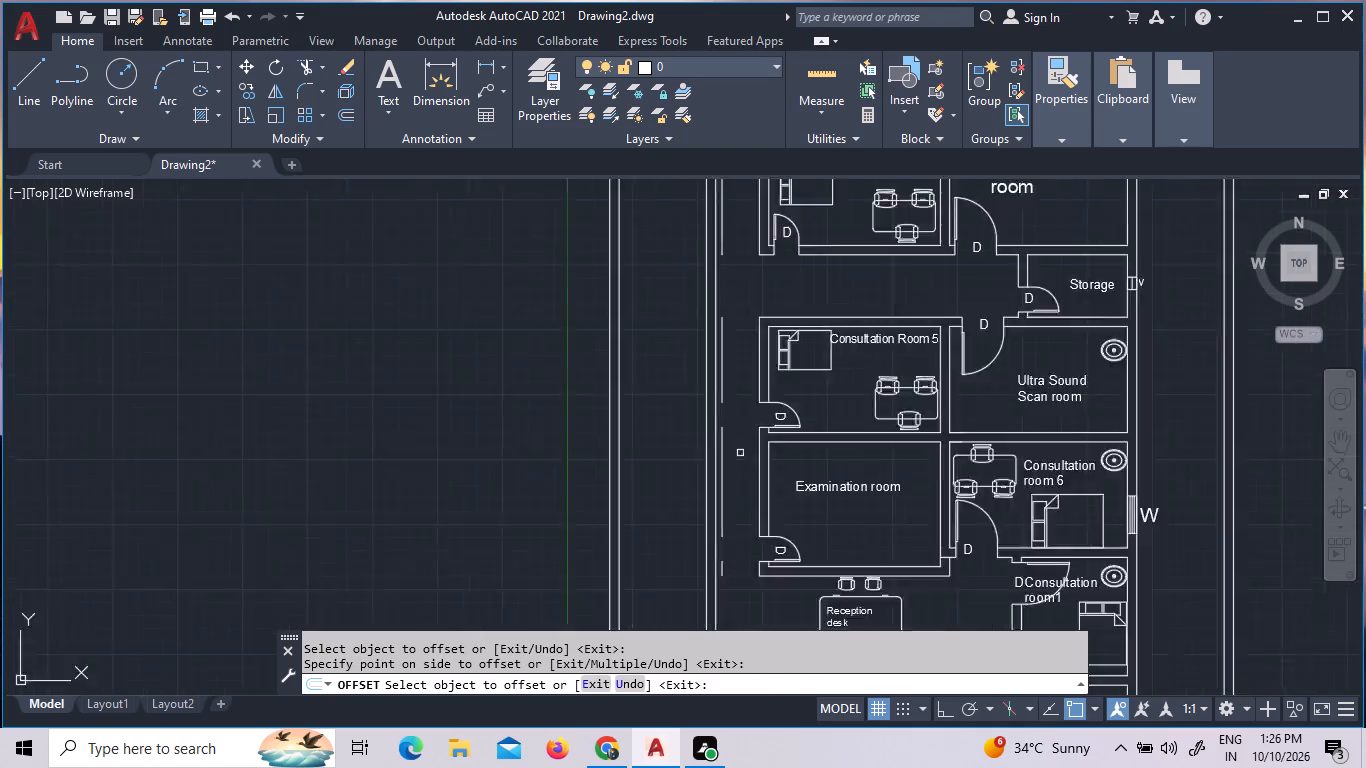
scroll(740, 453, "up", 1)
scroll(756, 438, "down", 4)
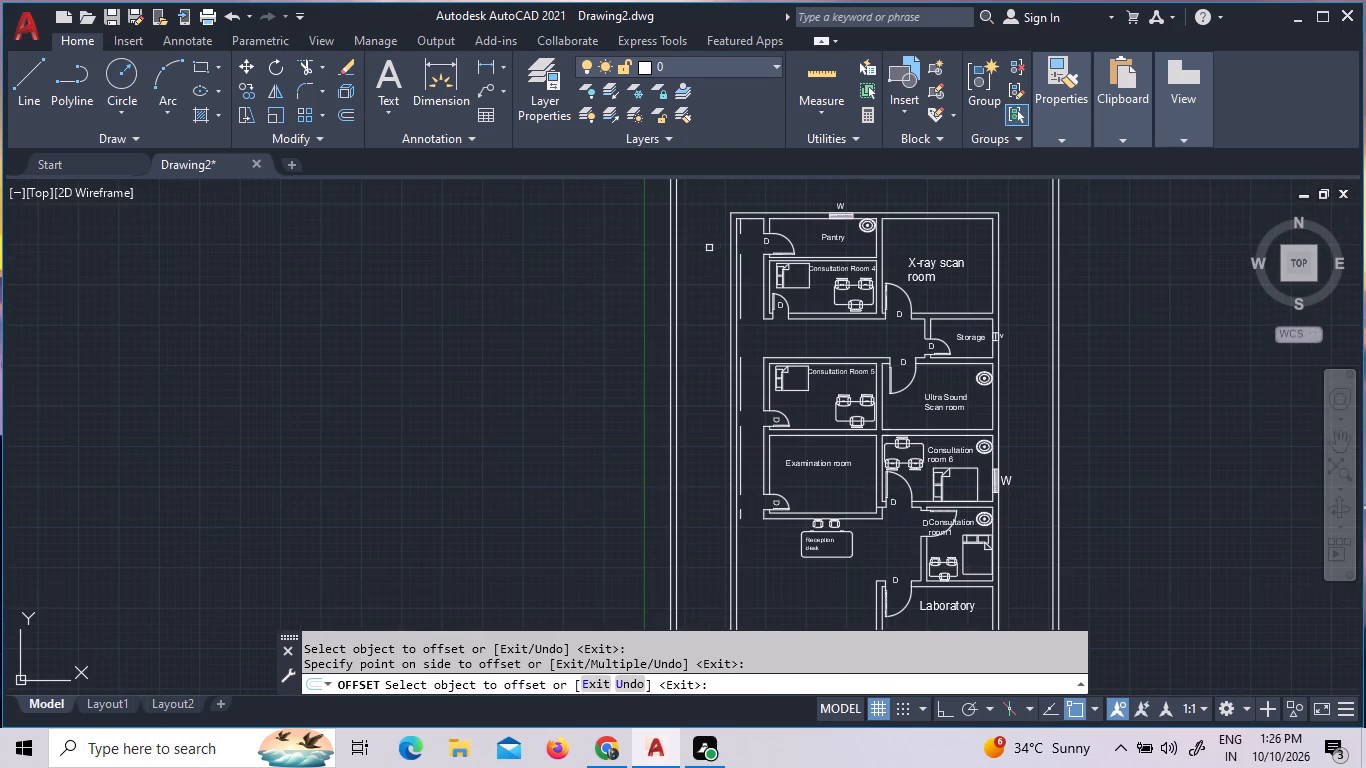
scroll(719, 244, "up", 4)
scroll(866, 394, "down", 3)
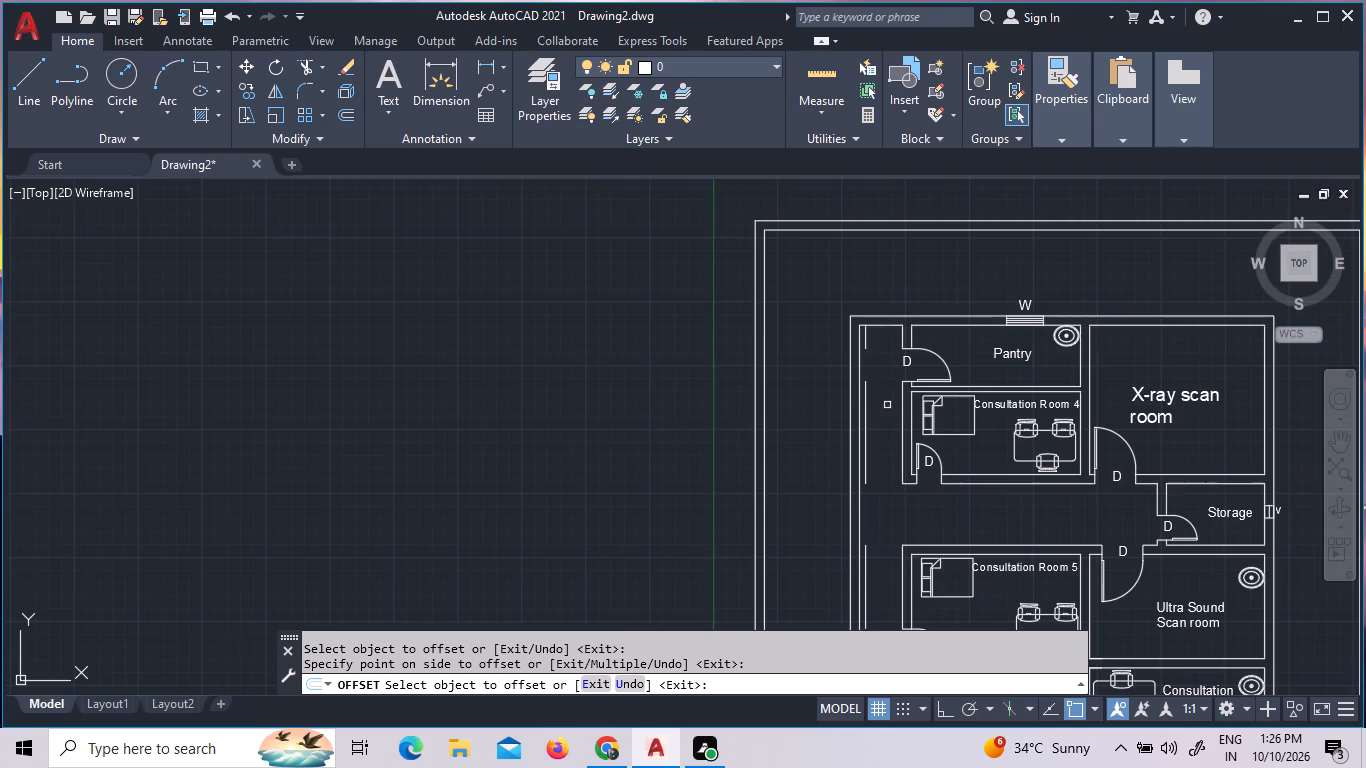
scroll(922, 387, "up", 2)
key("Escape")
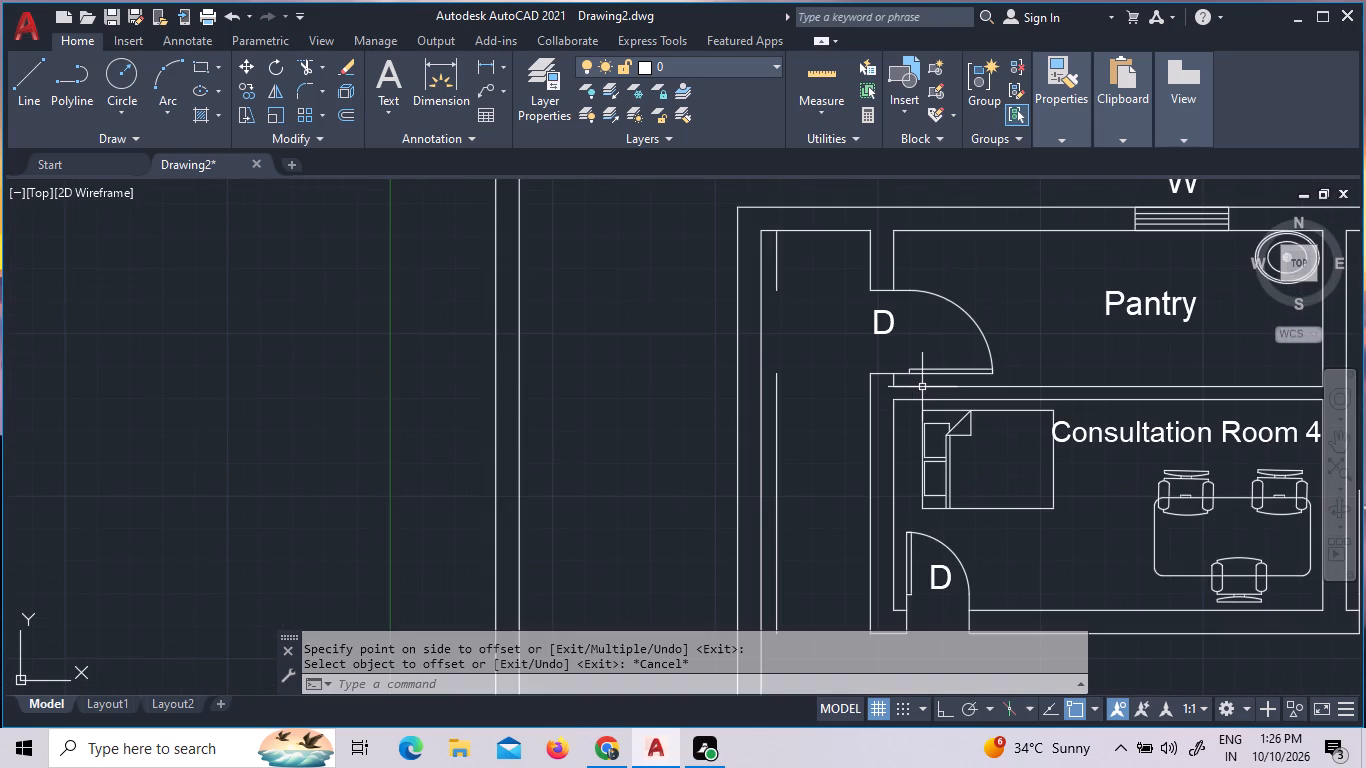
Join the two offset corridor lines beside the Pantry and Consultation Room 4 across the Pantry door gap.
key("j")
key("o")
key("i")
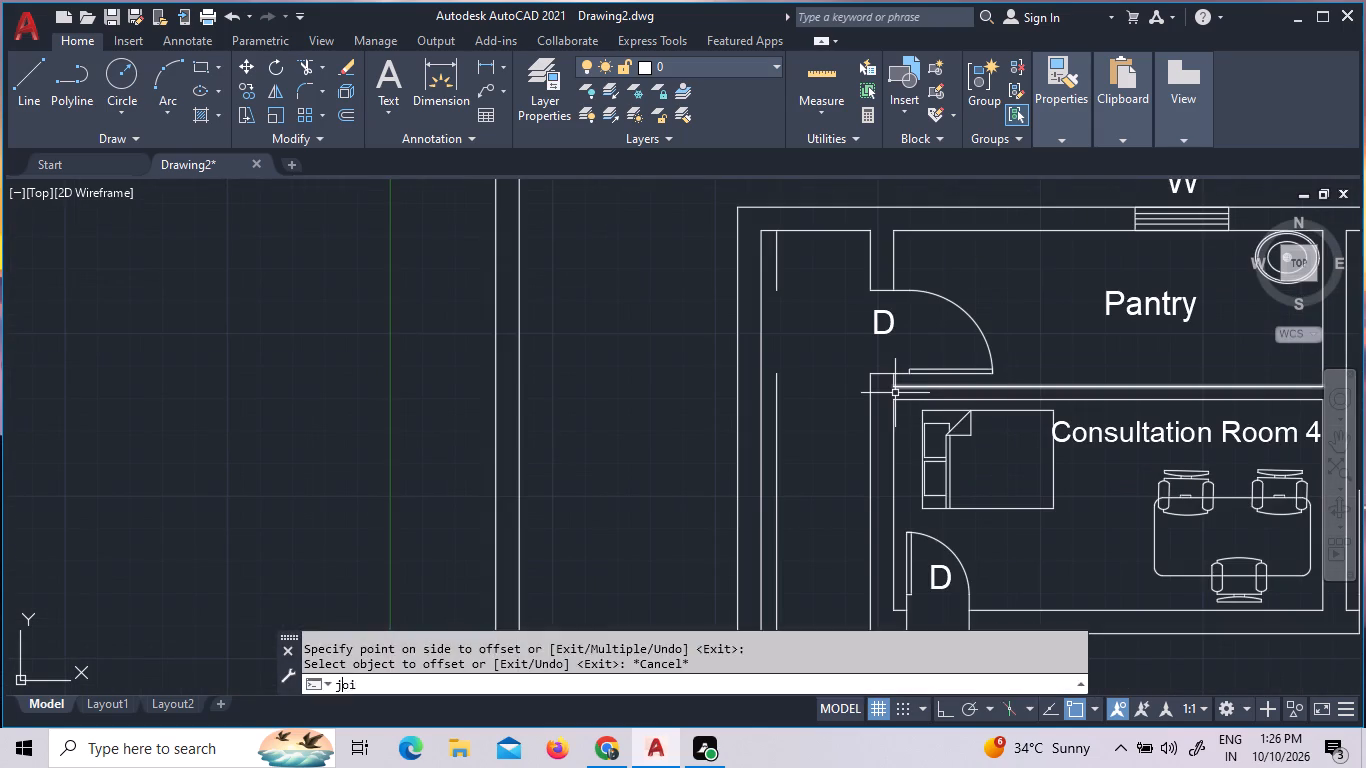
key("n")
key("Return")
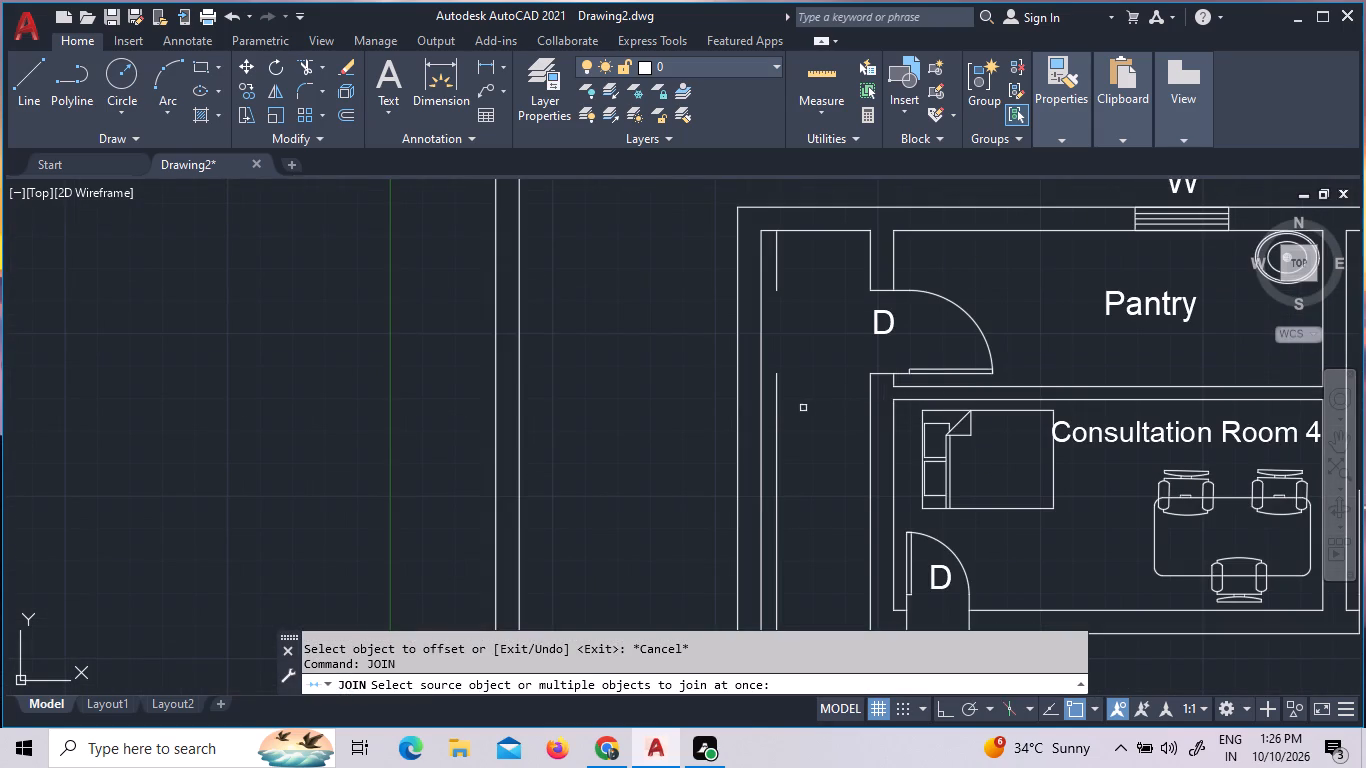
left_click(775, 418)
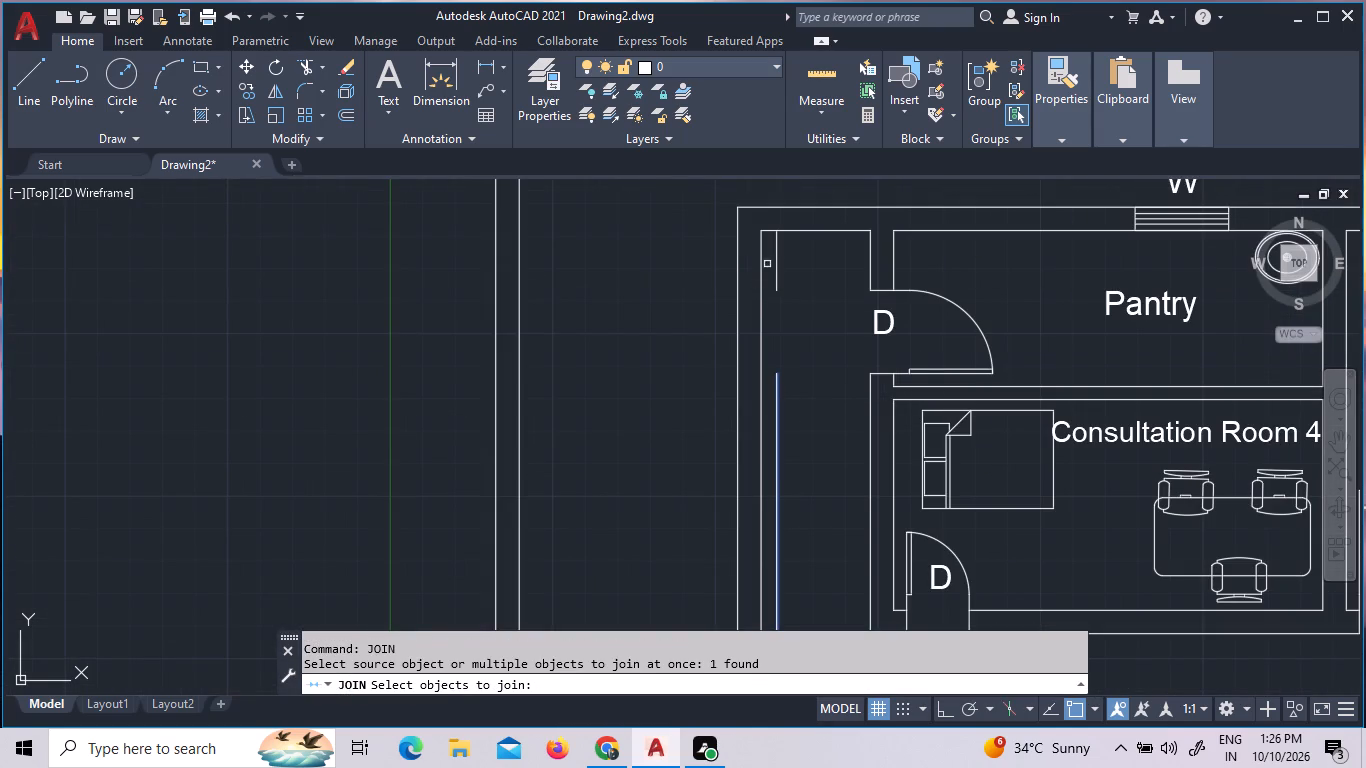
left_click(781, 256)
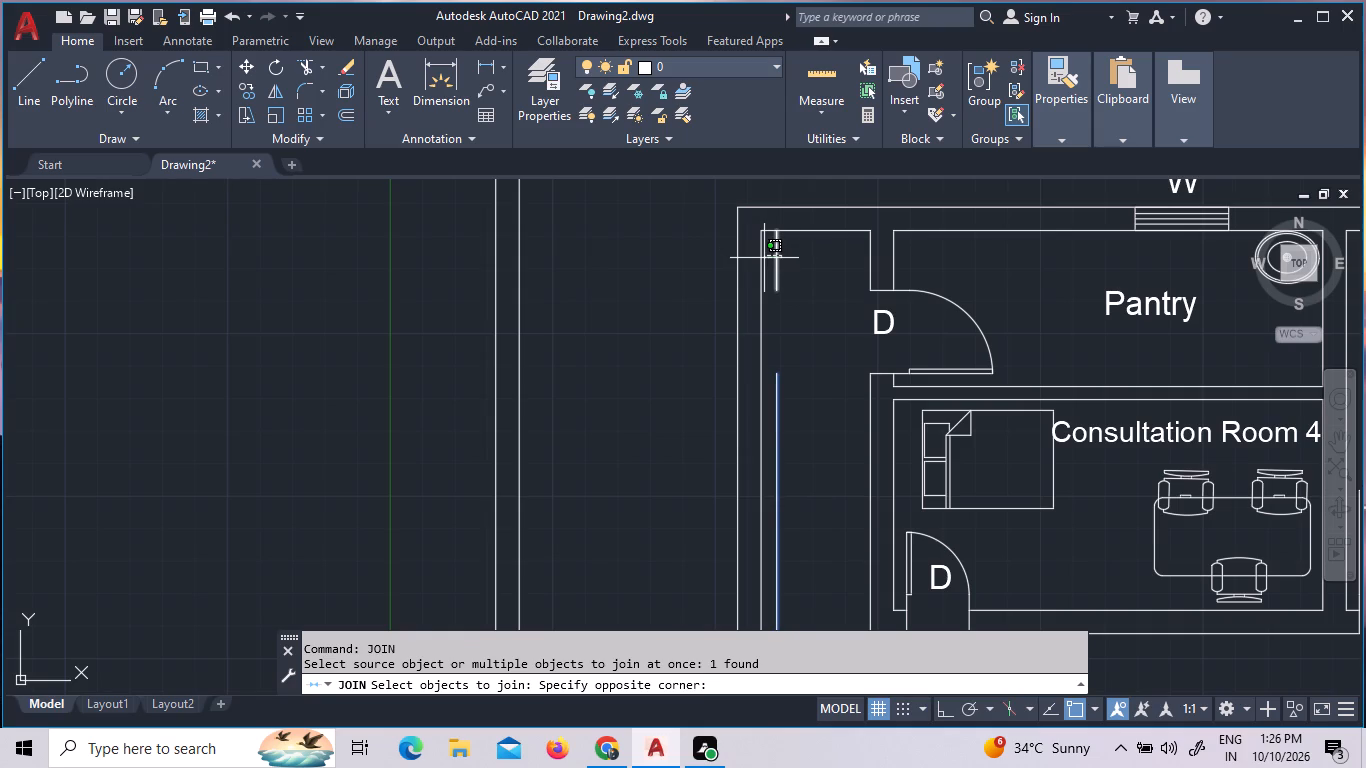
left_click(772, 259)
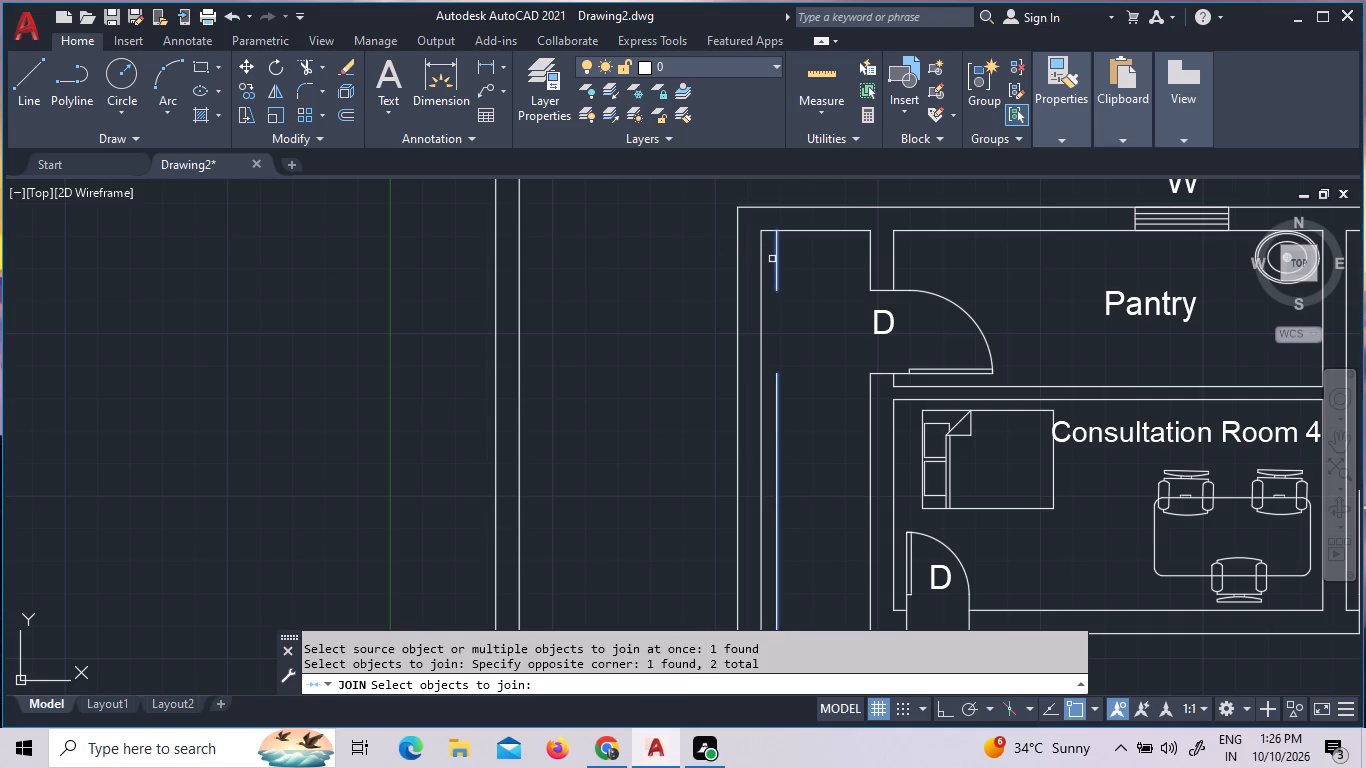
key("Return")
Join the offset line beside Consultation Room 5 with the one beside Consultation Room 4, closing the gap between them.
scroll(833, 296, "down", 2)
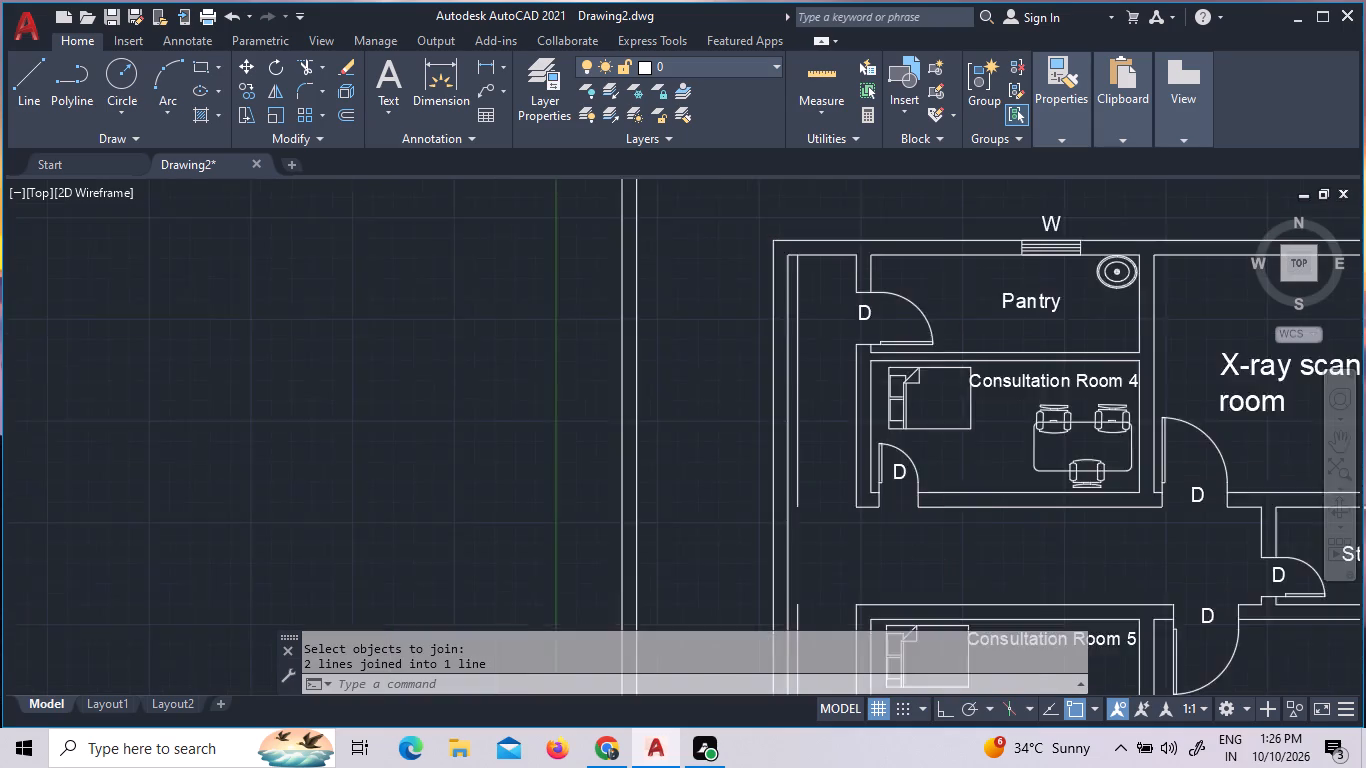
scroll(801, 538, "up", 3)
scroll(801, 539, "down", 1)
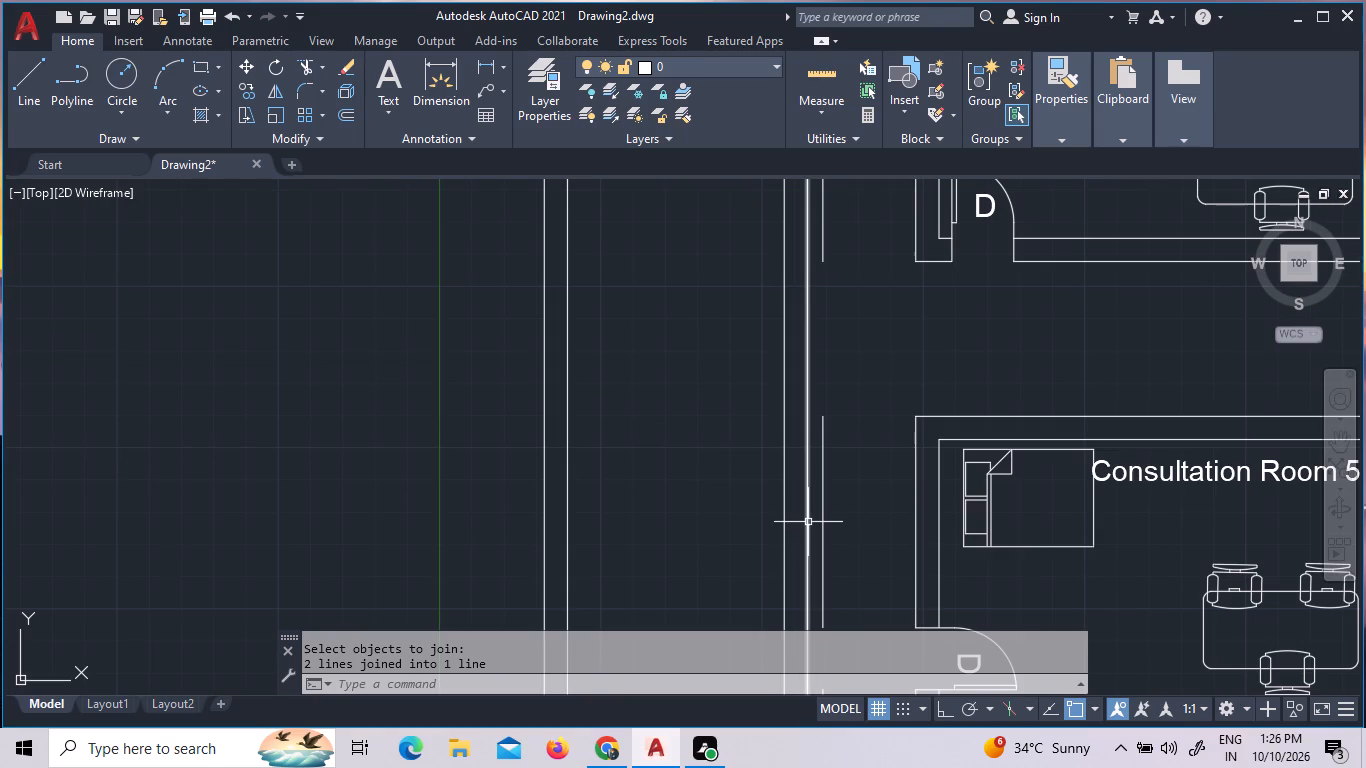
key("j")
key("Return")
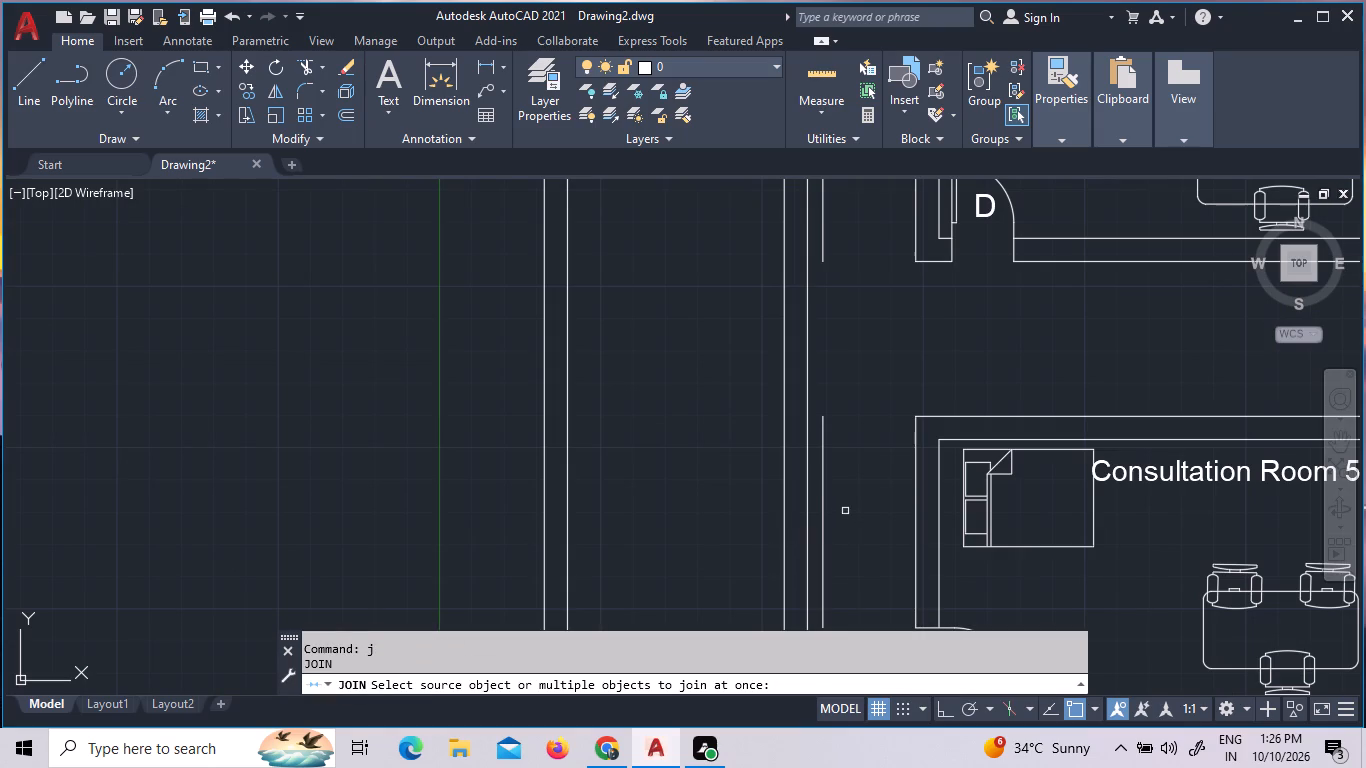
left_click(846, 511)
left_click(819, 476)
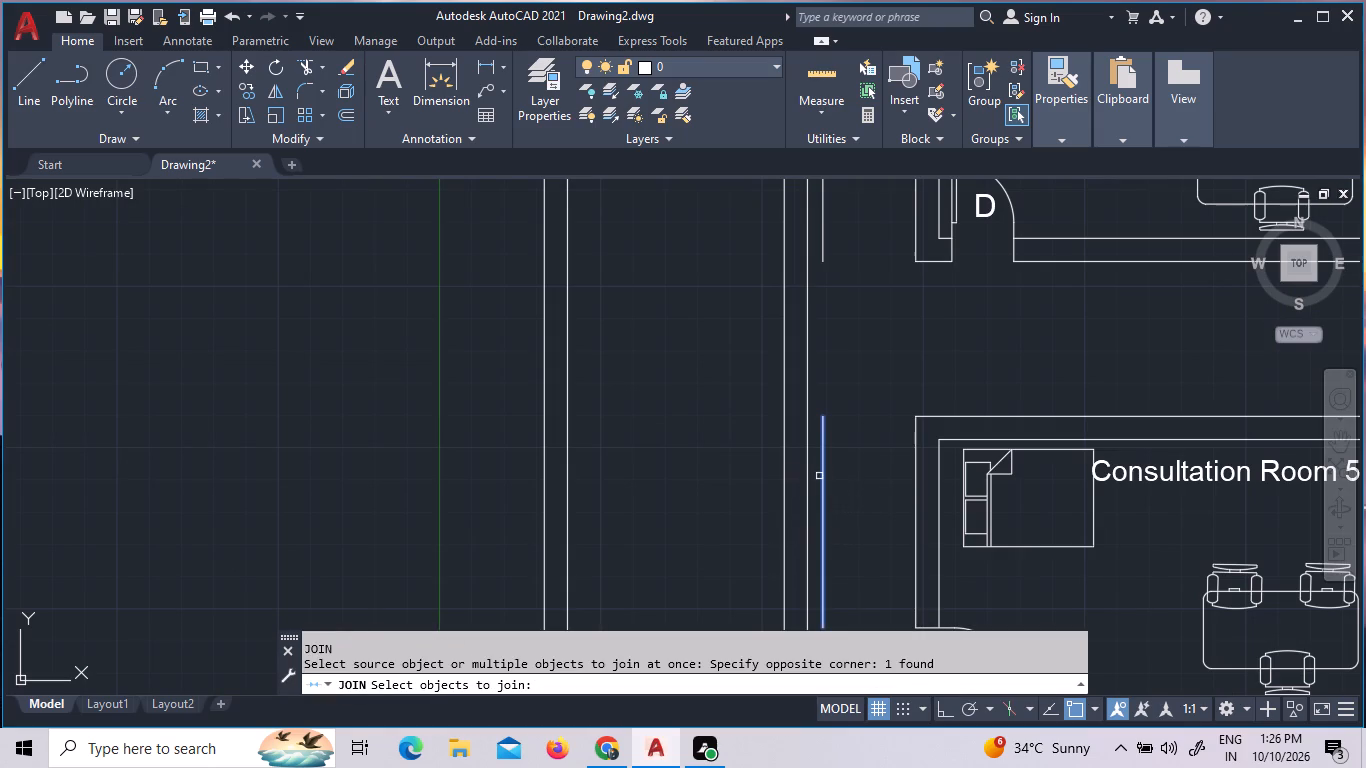
left_click(840, 216)
left_click(816, 214)
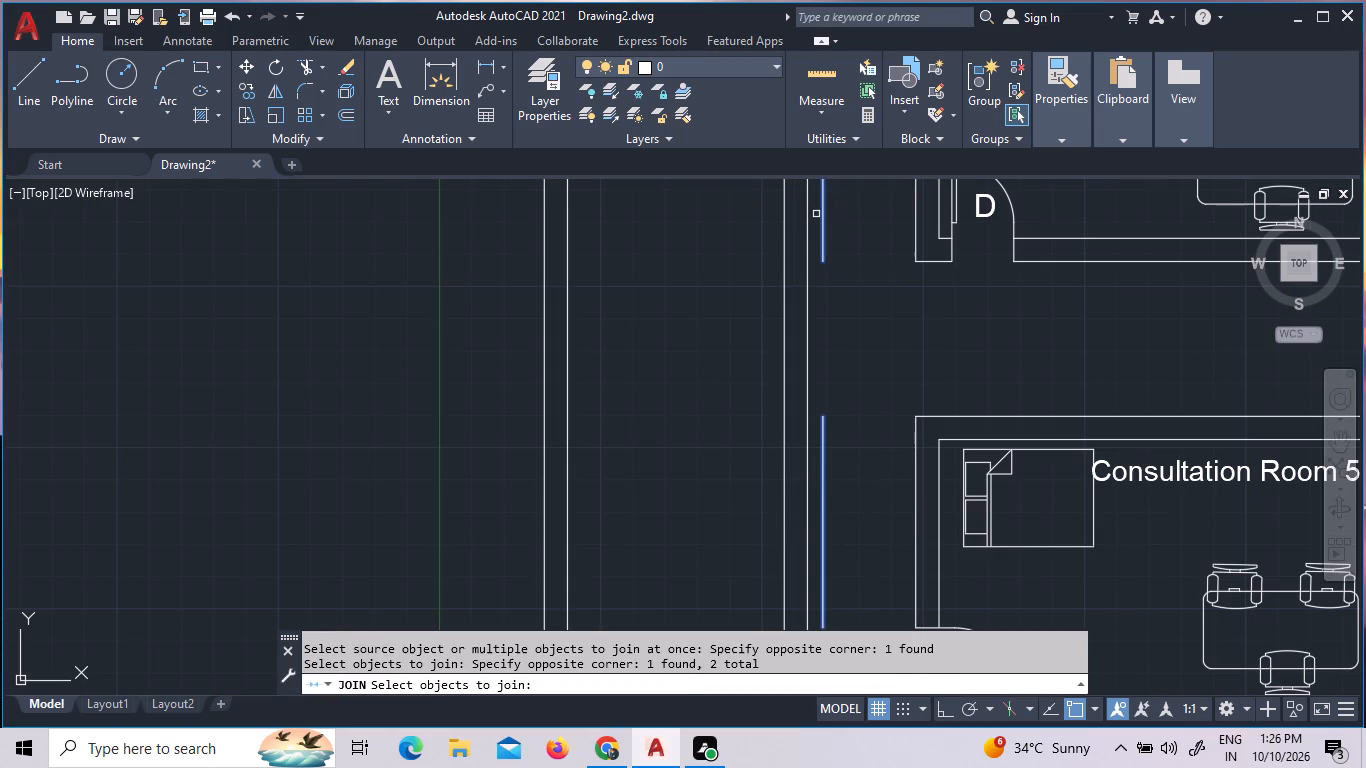
key("Return")
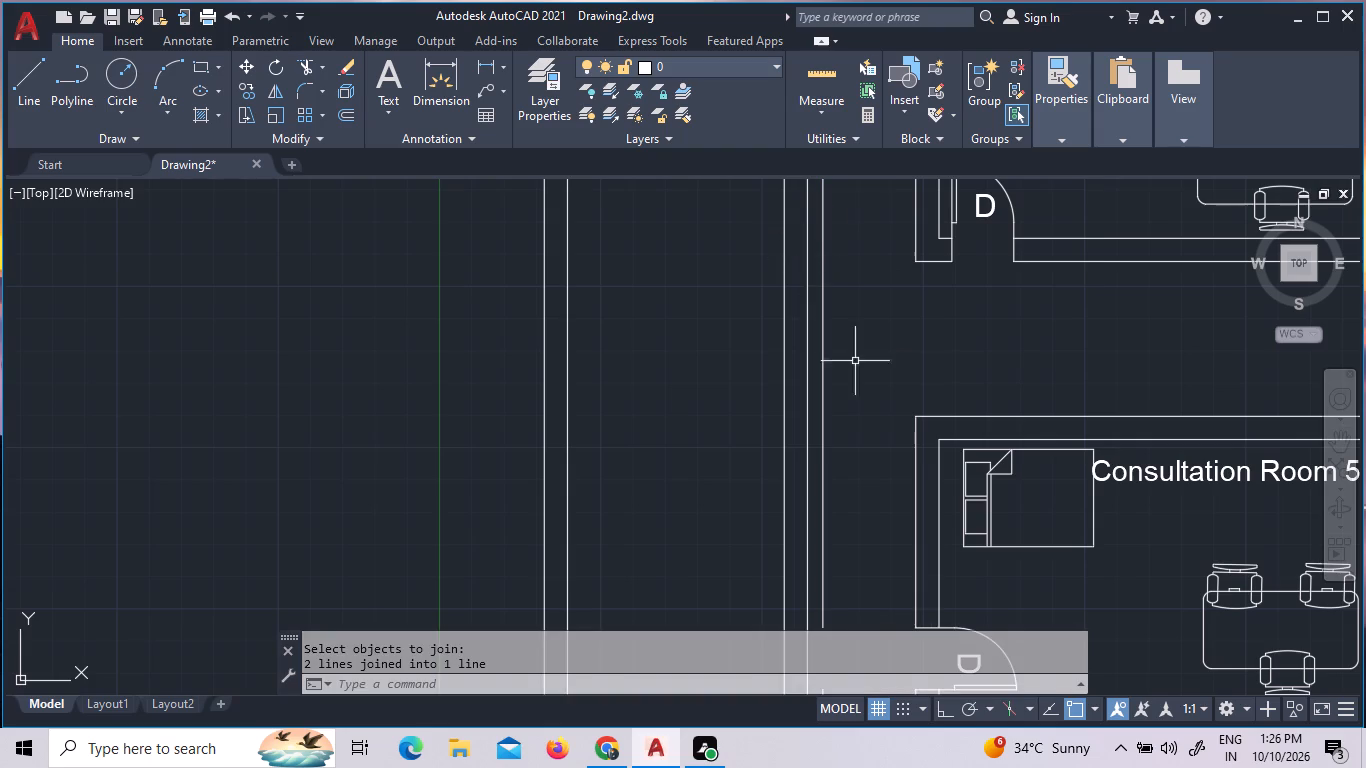
Join the offset line beside the Examination room with the line above it, across the gap at Consultation Room 5's door.
scroll(863, 359, "down", 3)
scroll(853, 504, "up", 4)
scroll(871, 472, "down", 2)
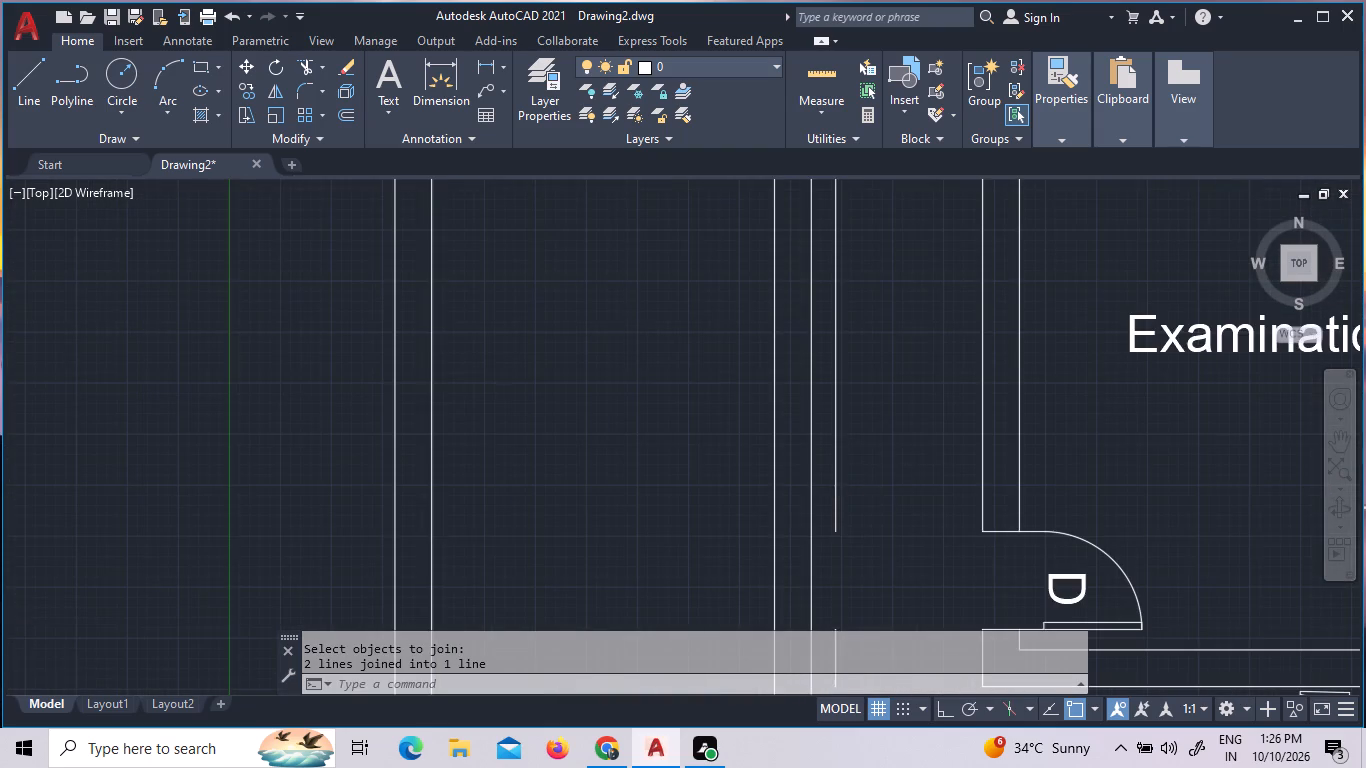
scroll(871, 475, "down", 1)
scroll(879, 403, "up", 3)
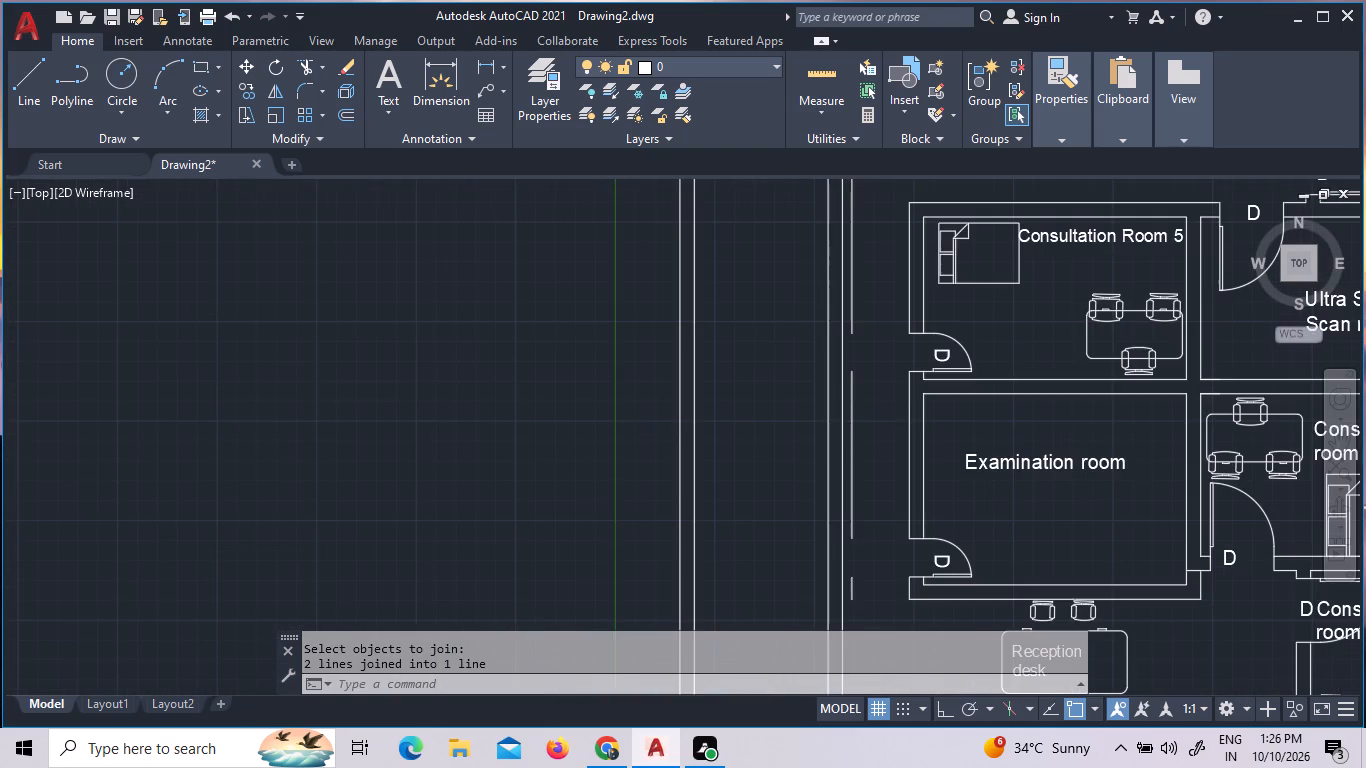
key("j")
key("Return")
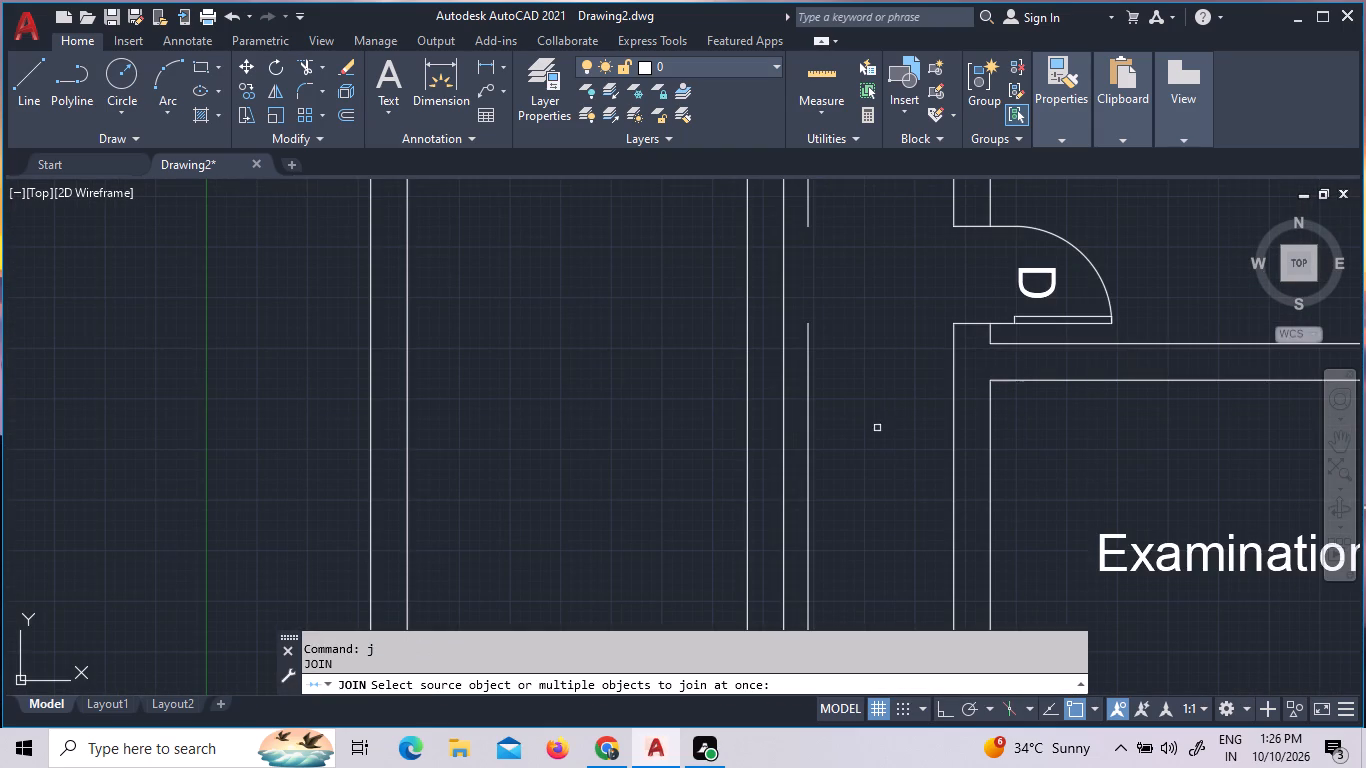
left_click(877, 429)
left_click(802, 419)
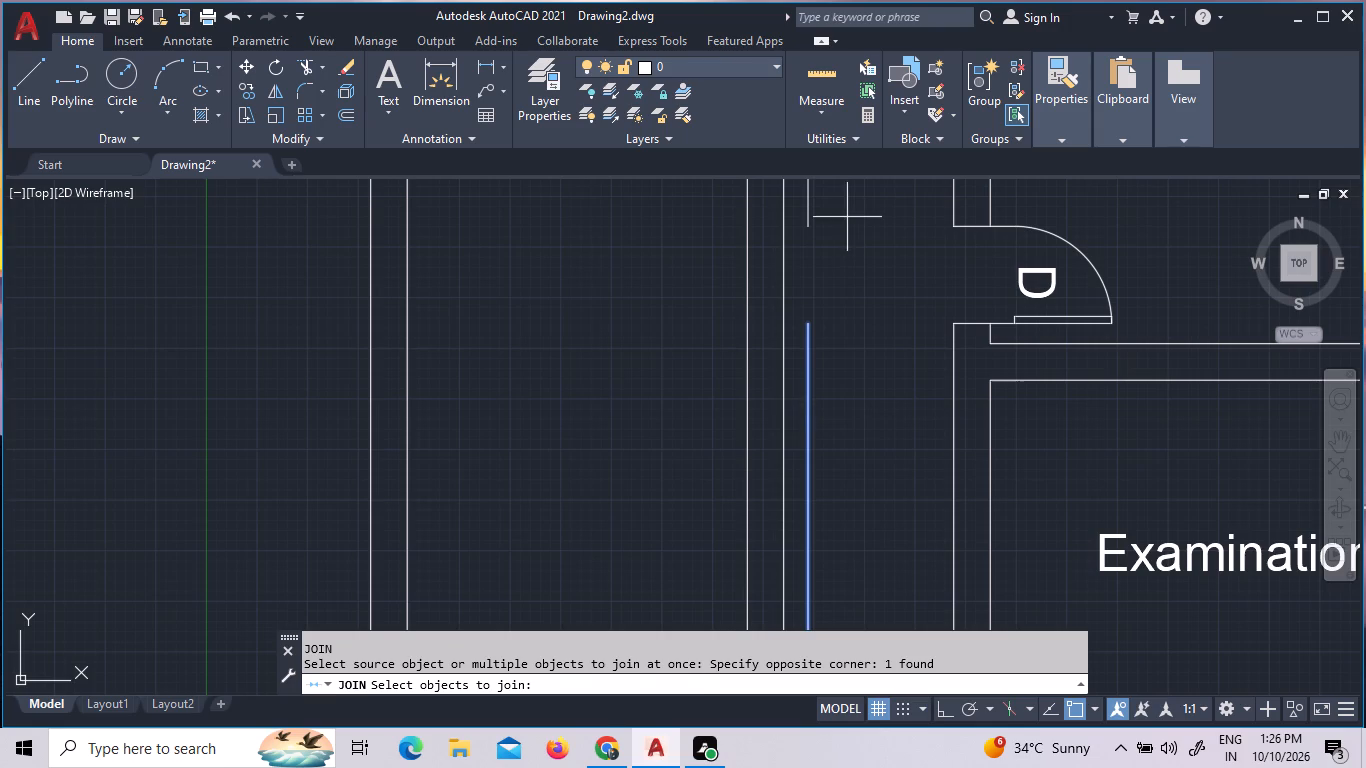
left_click(847, 217)
left_click(798, 194)
key("Return")
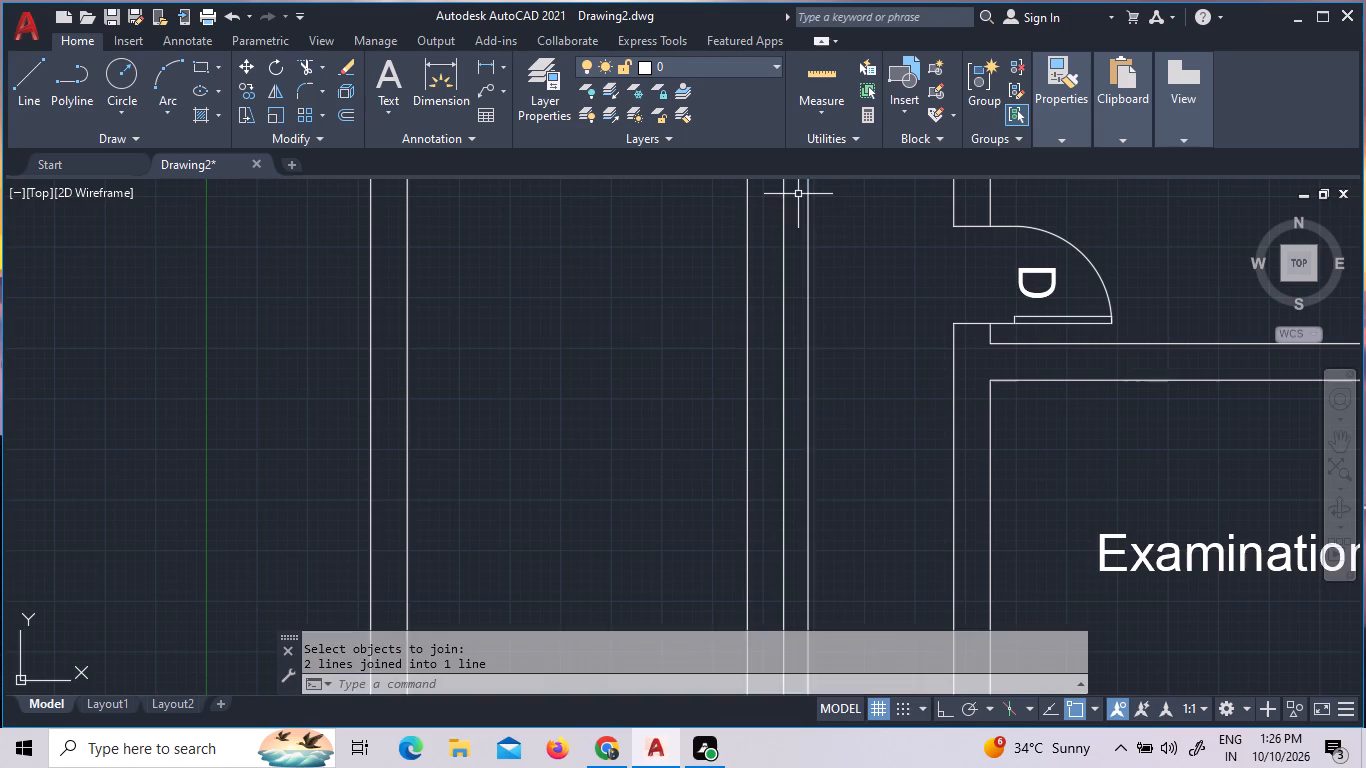
Join the offset corridor line beside the Examination room with the short piece below it, across the room's door gap.
scroll(838, 319, "down", 4)
scroll(837, 398, "up", 4)
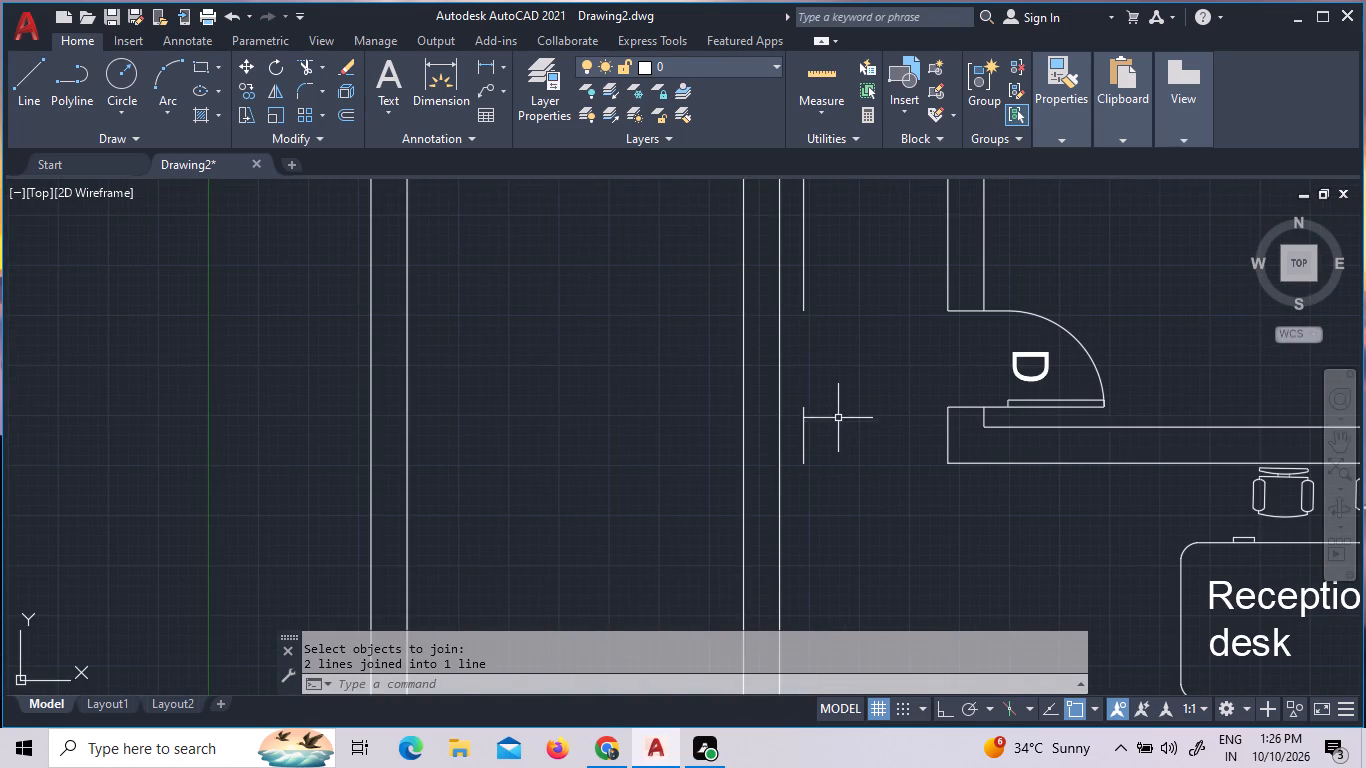
left_click(838, 447)
left_click(788, 423)
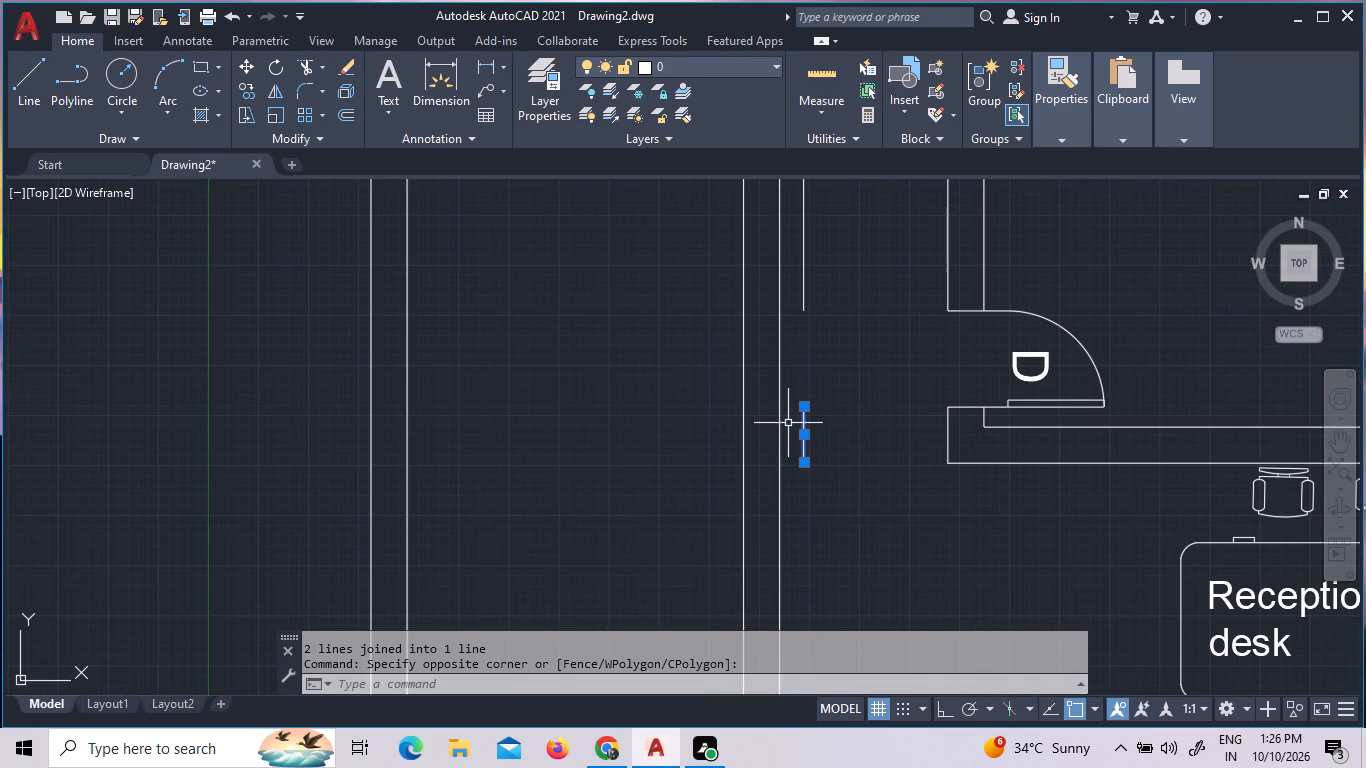
left_click(827, 340)
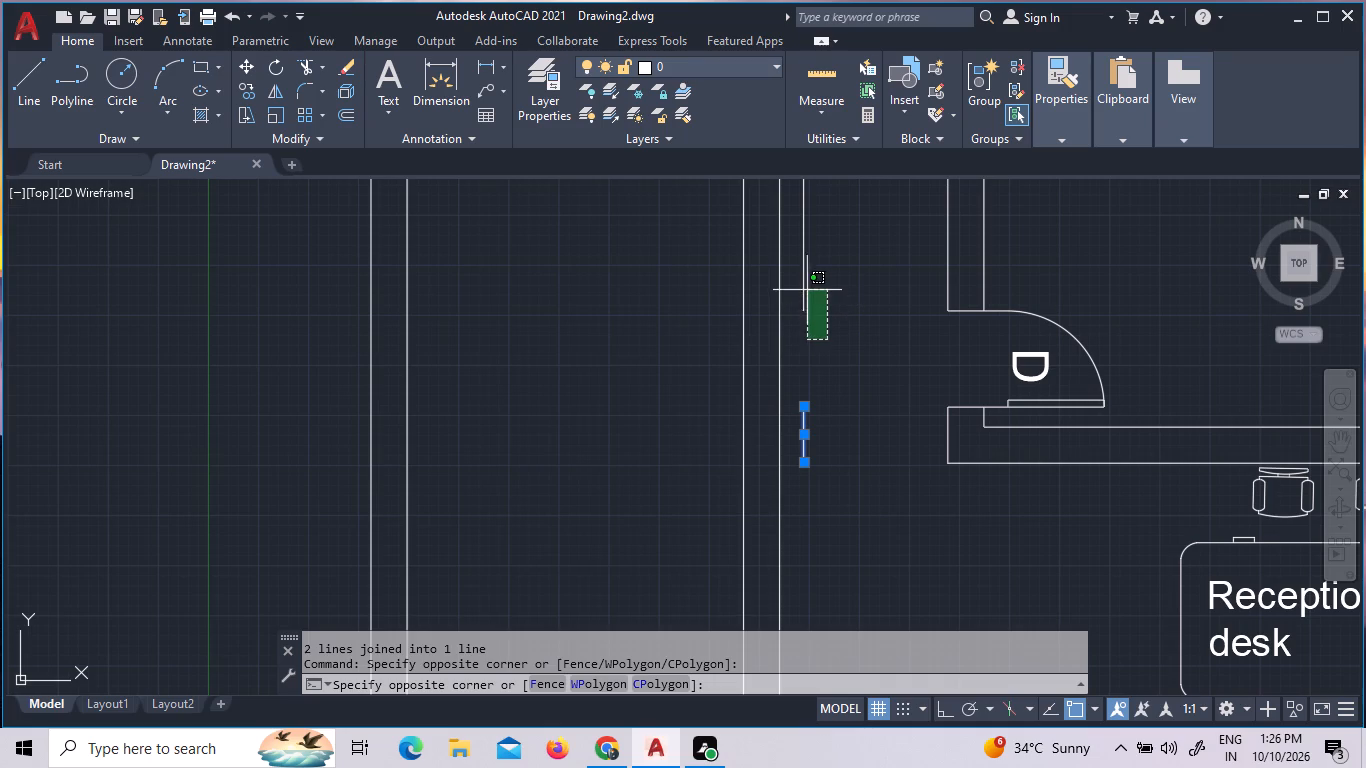
left_click(802, 290)
key("j")
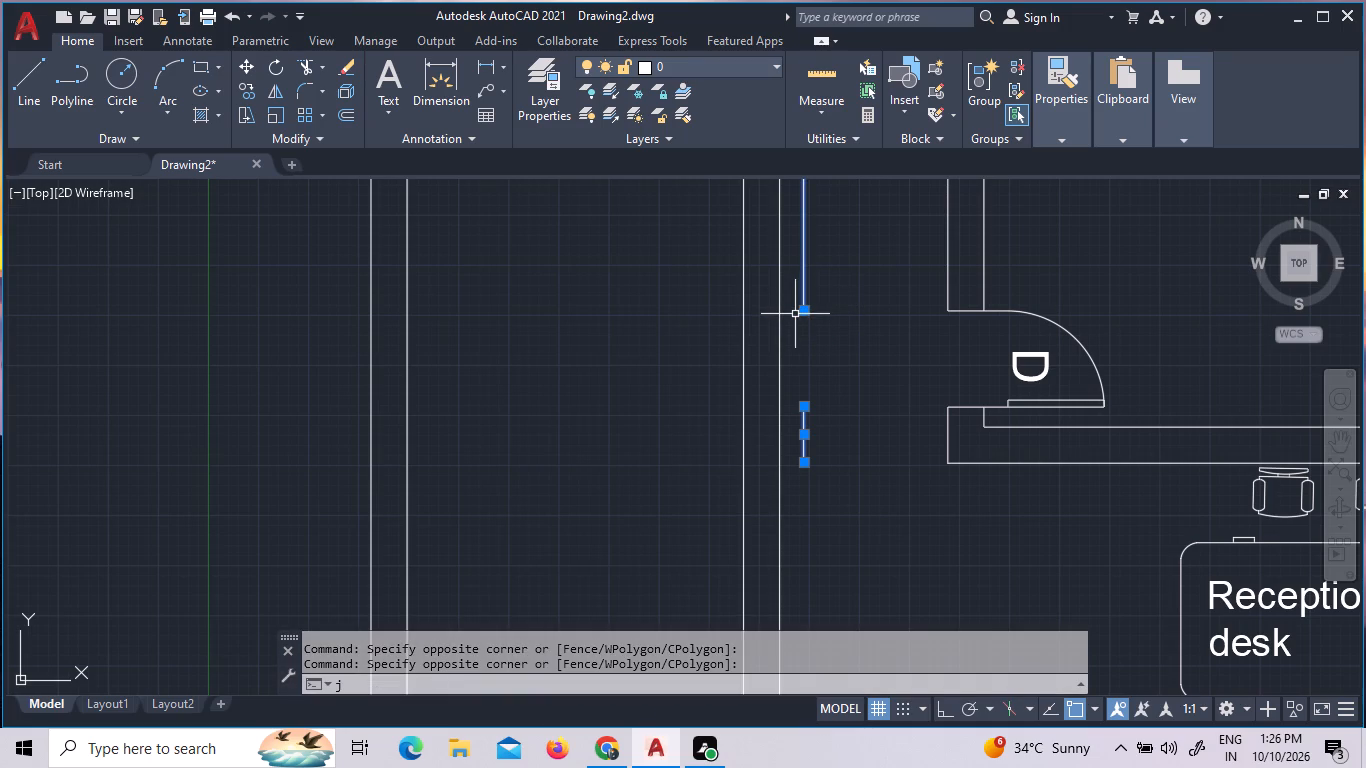
key("o")
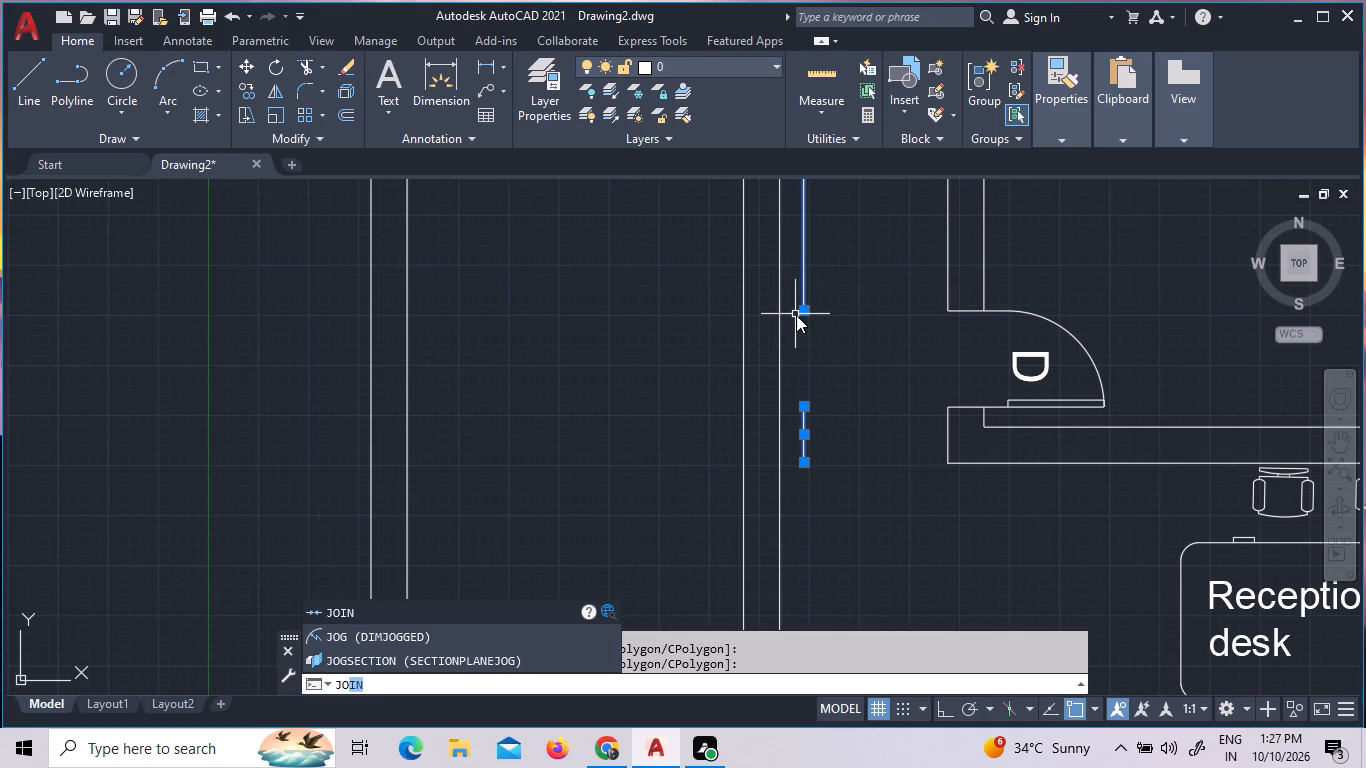
key("period")
key("BackSpace")
key("Return")
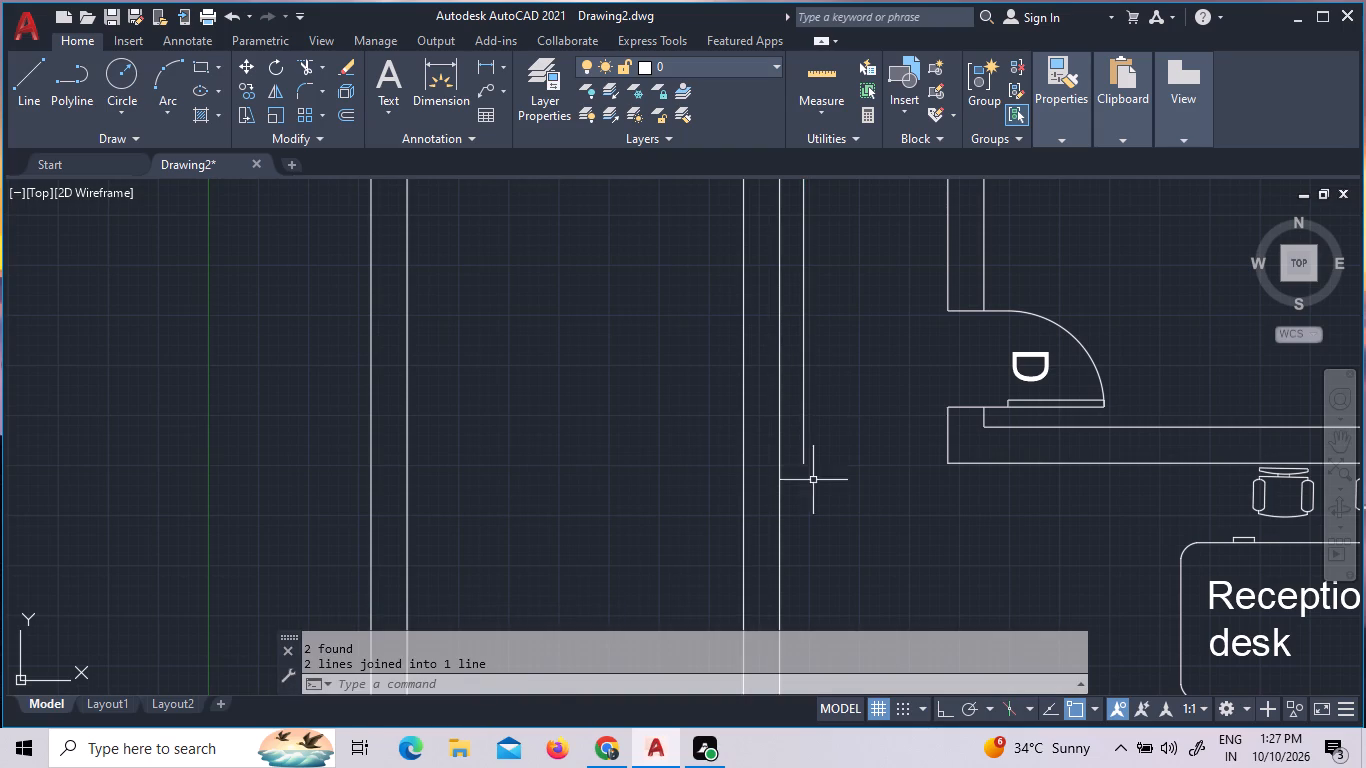
Erase the two long vertical lines just west of the joined corridor line.
scroll(813, 503, "down", 2)
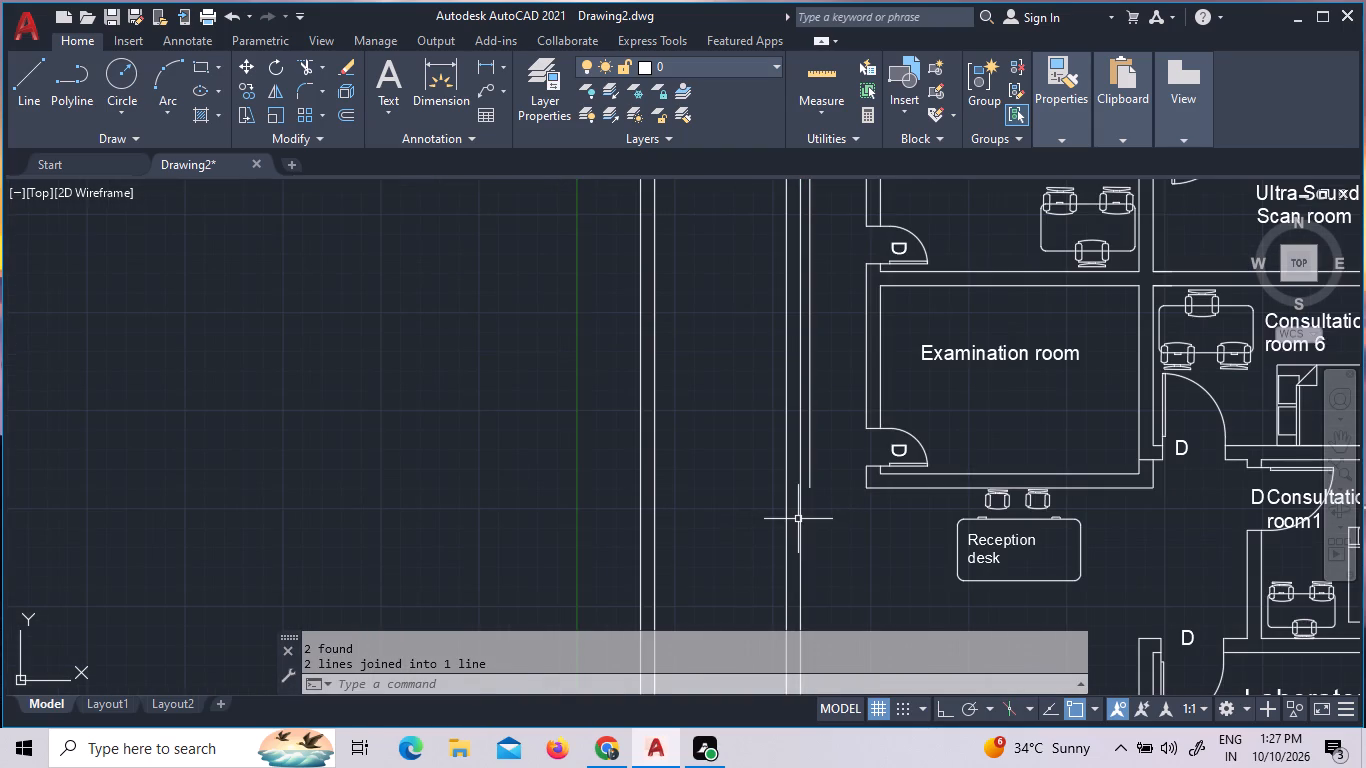
left_click(811, 536)
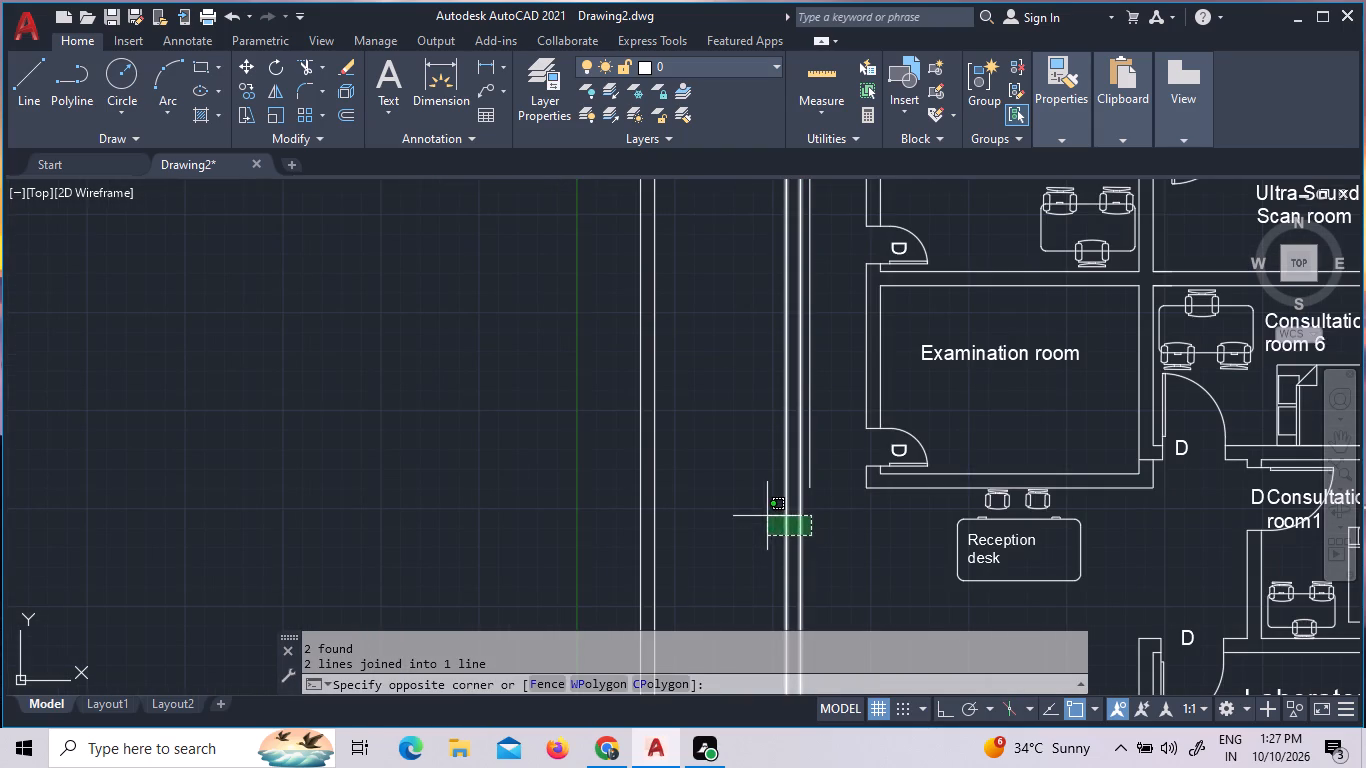
left_click(767, 516)
key("Delete")
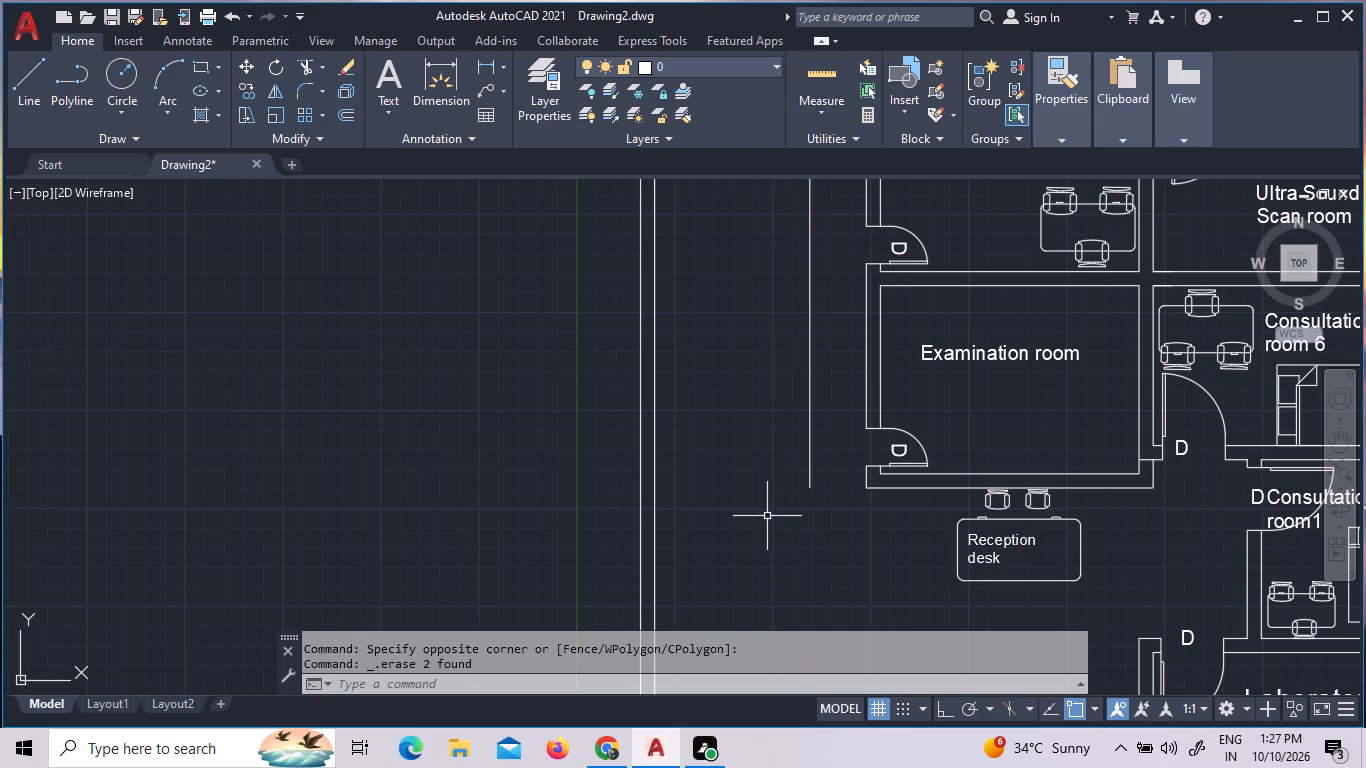
Offset the joined corridor line 9" toward the building's west boundary wall.
scroll(797, 552, "down", 2)
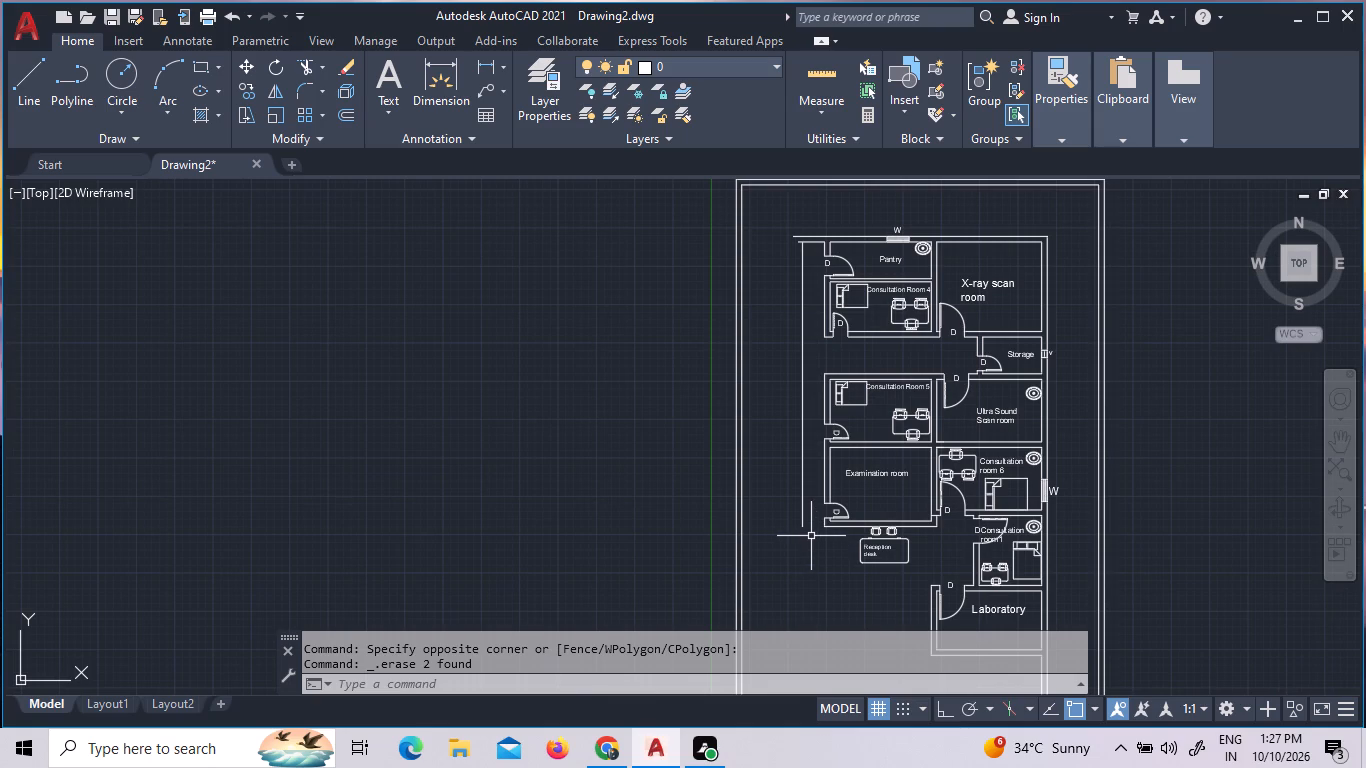
key("o")
key("Return")
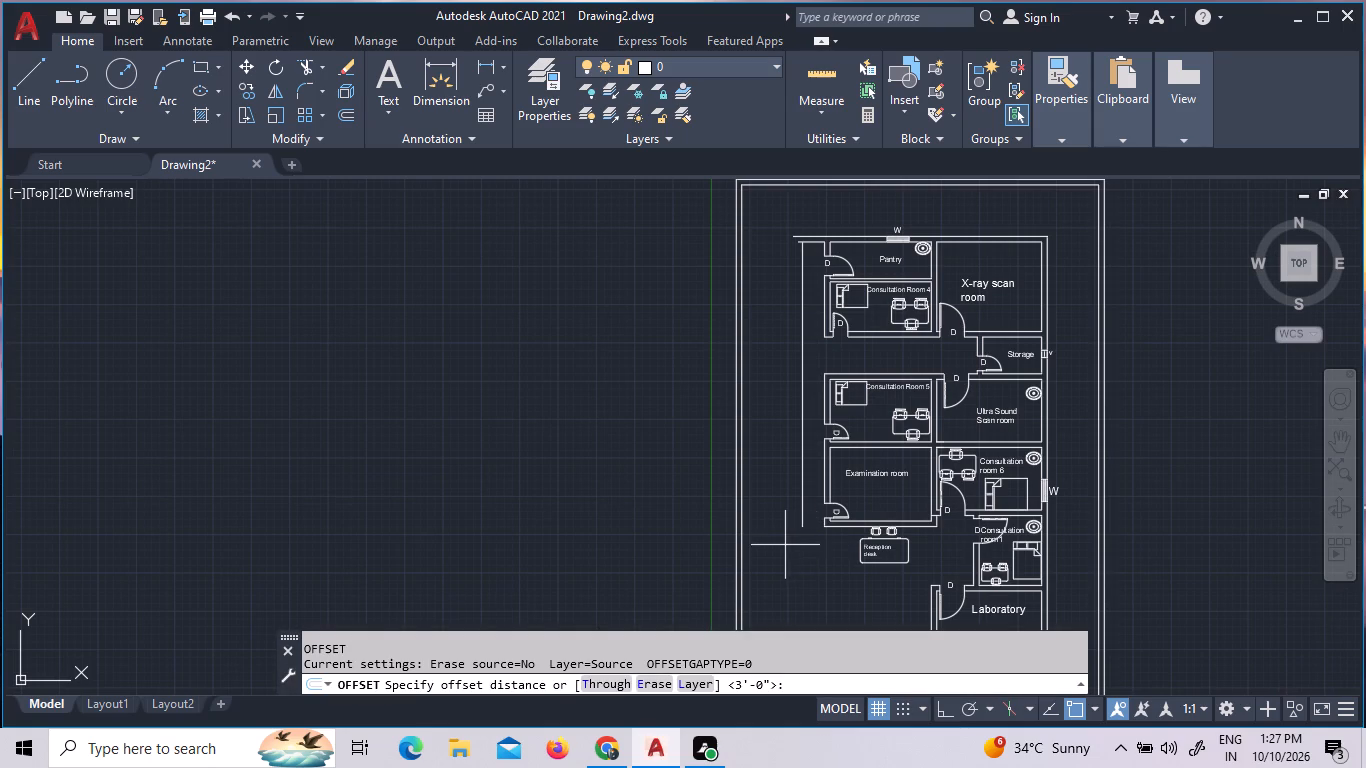
key("9")
key("shift+quotedbl")
key("Return")
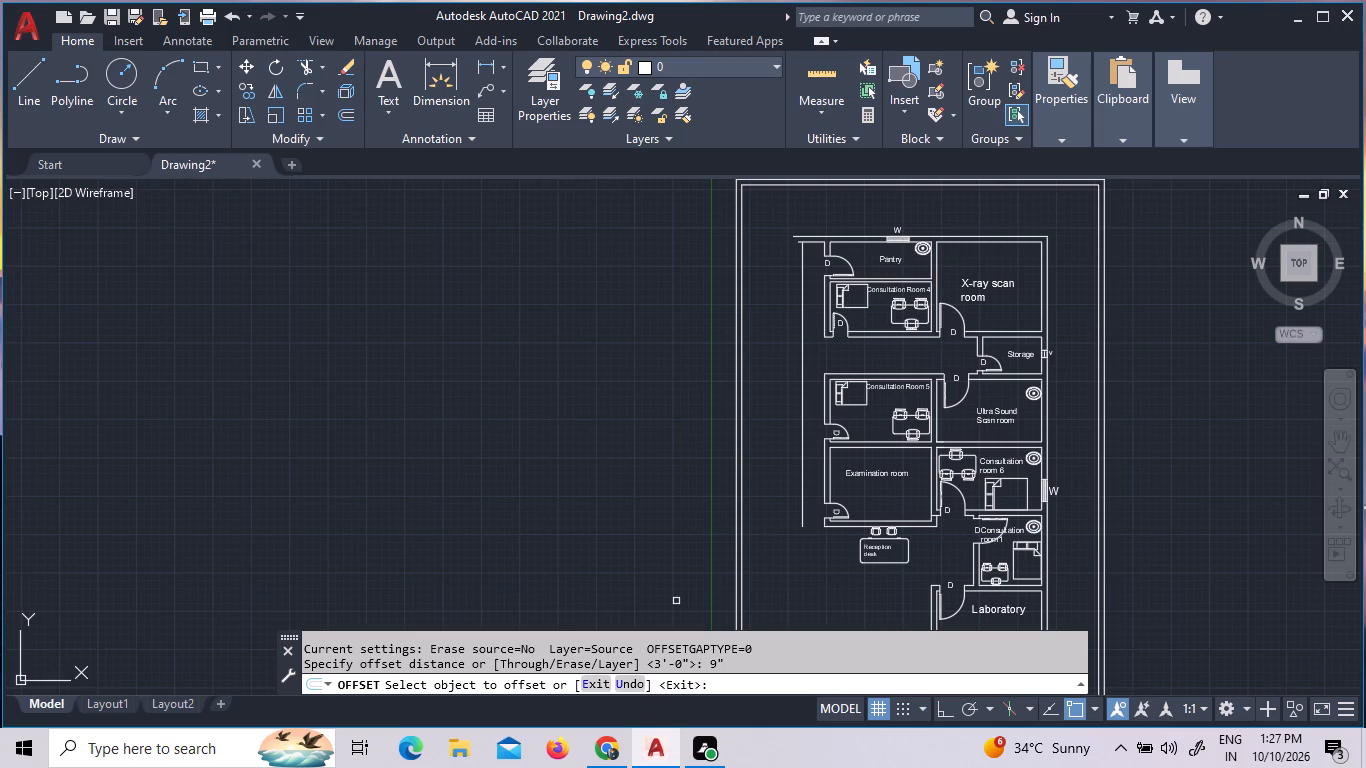
left_click(800, 491)
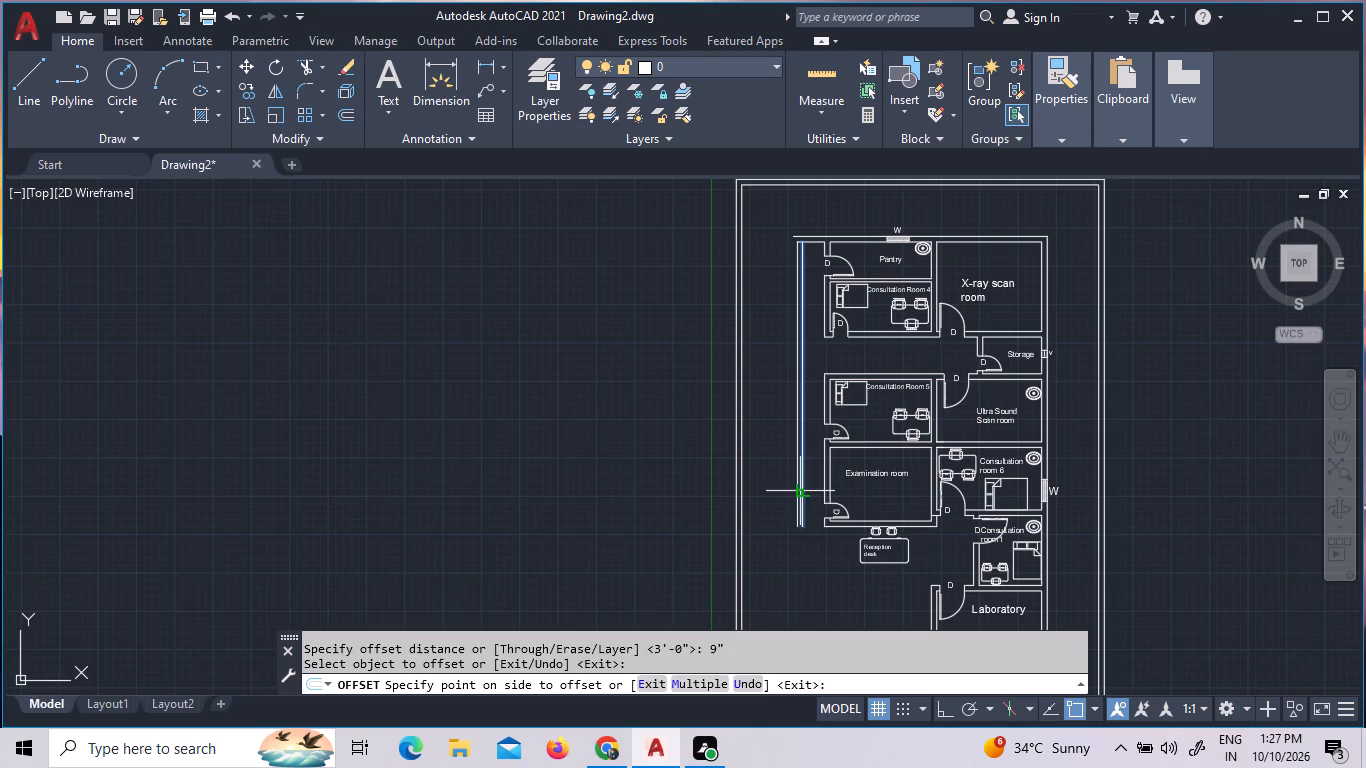
left_click(784, 493)
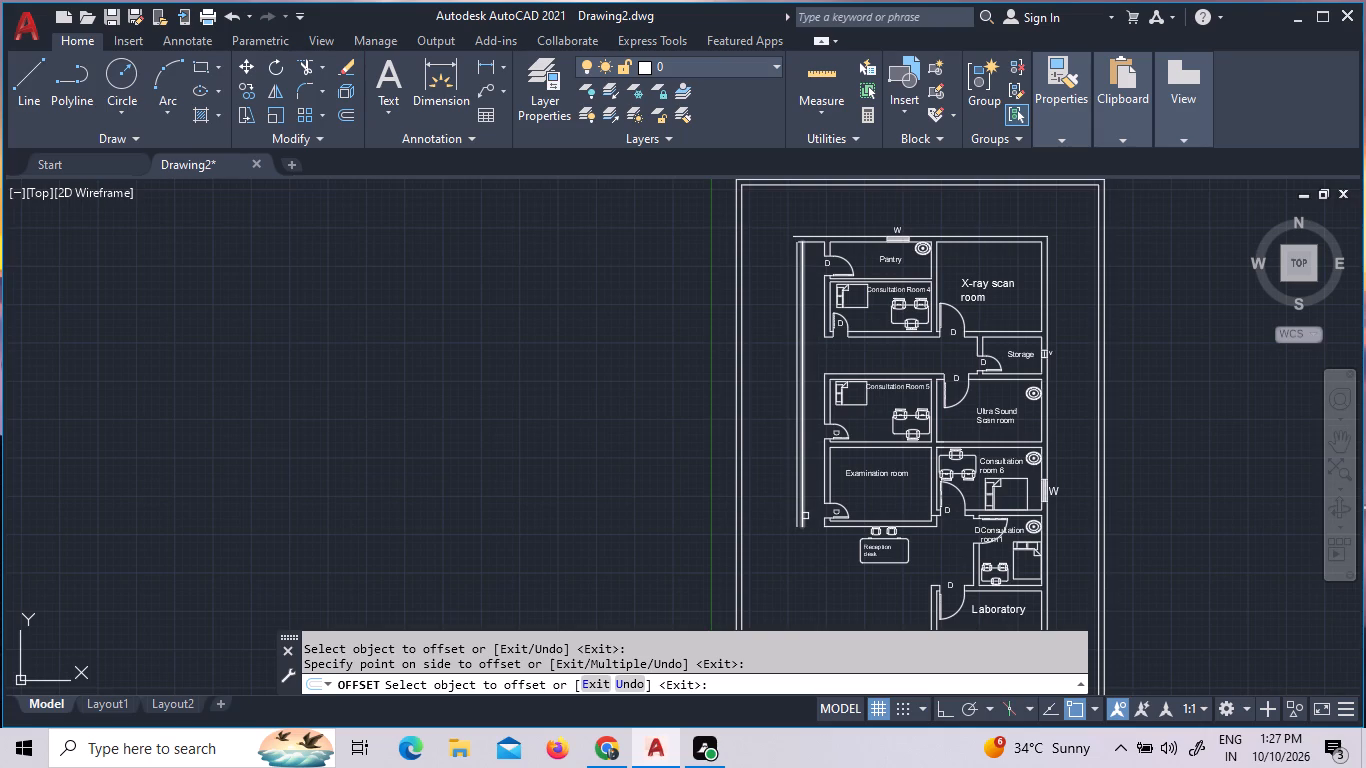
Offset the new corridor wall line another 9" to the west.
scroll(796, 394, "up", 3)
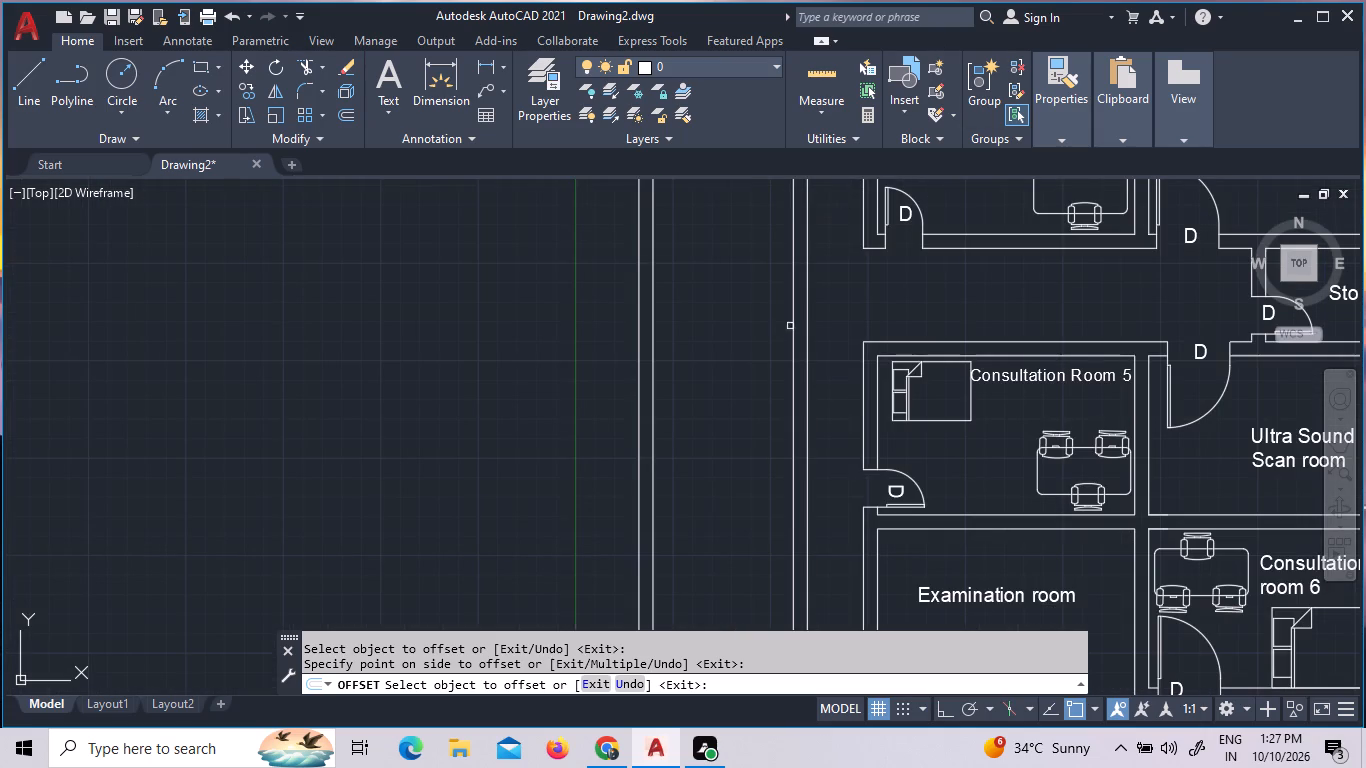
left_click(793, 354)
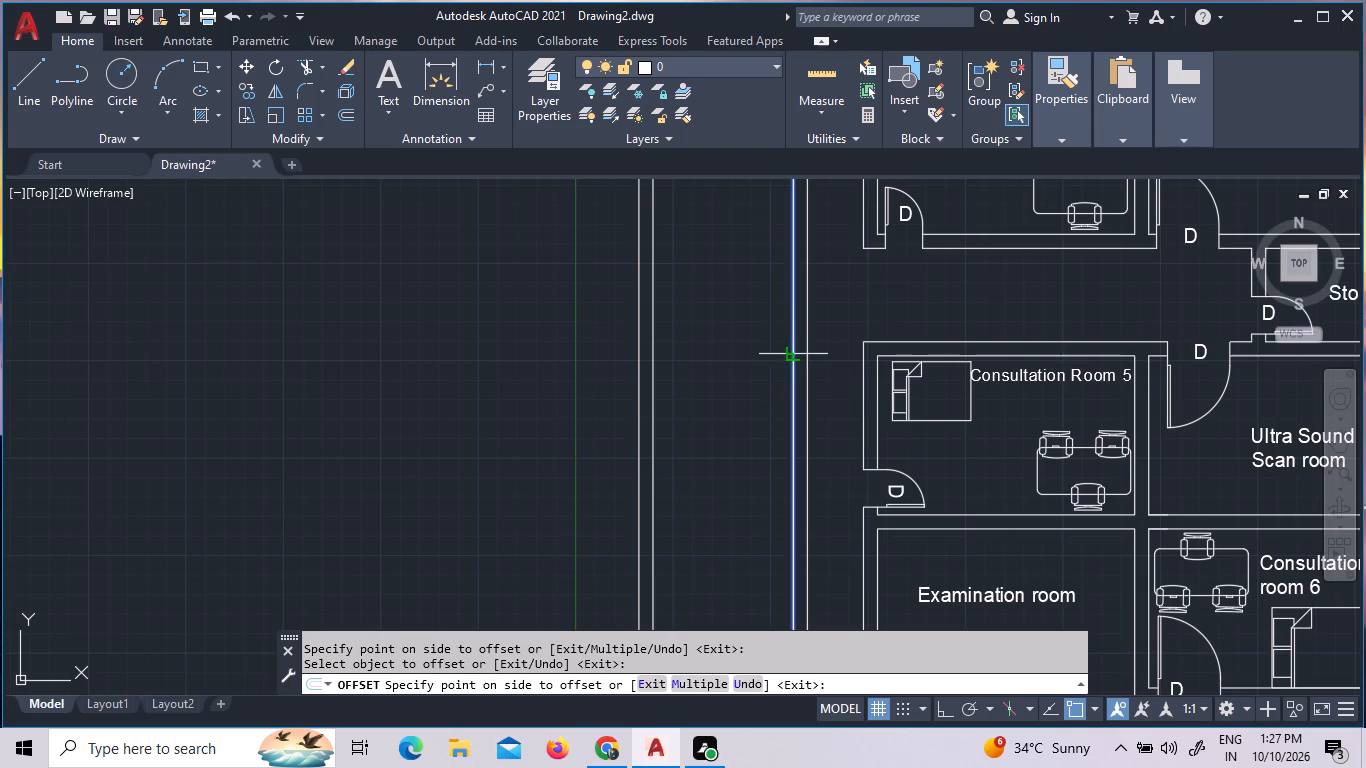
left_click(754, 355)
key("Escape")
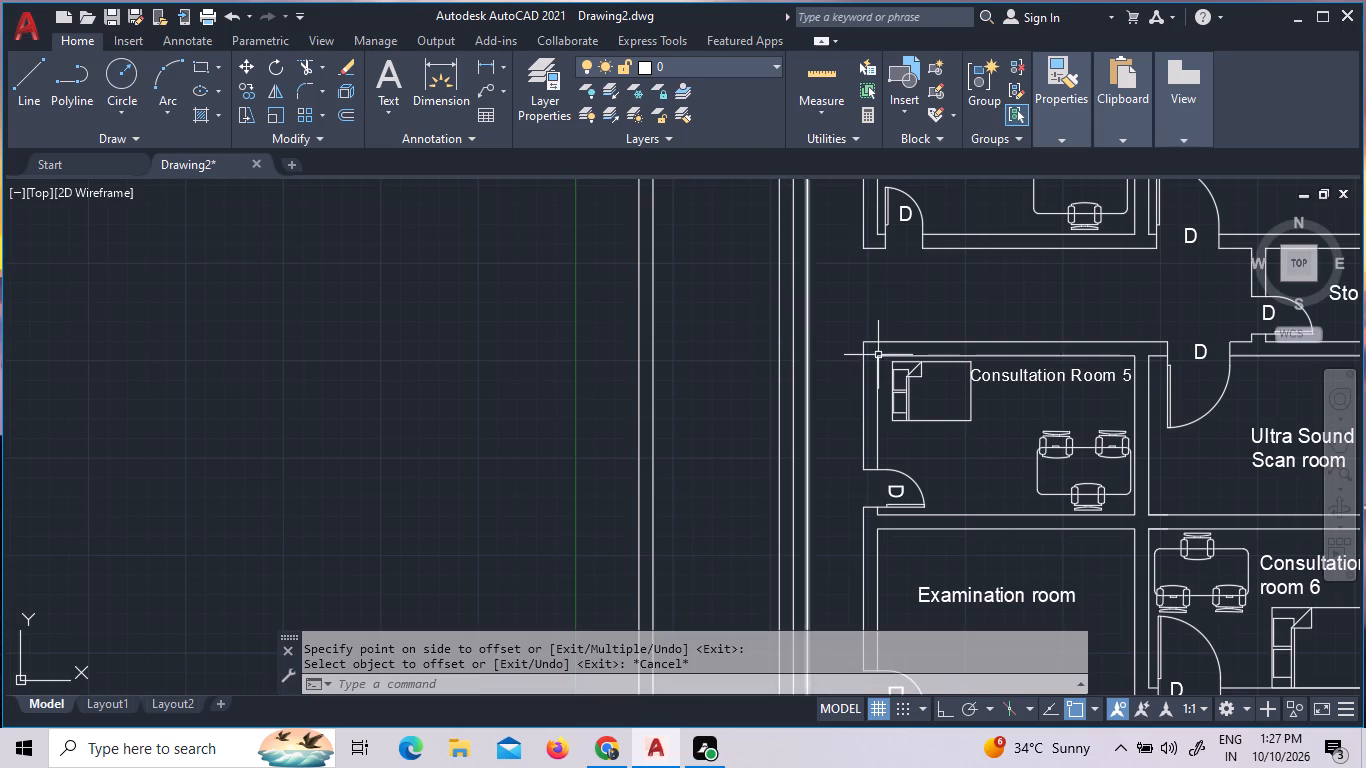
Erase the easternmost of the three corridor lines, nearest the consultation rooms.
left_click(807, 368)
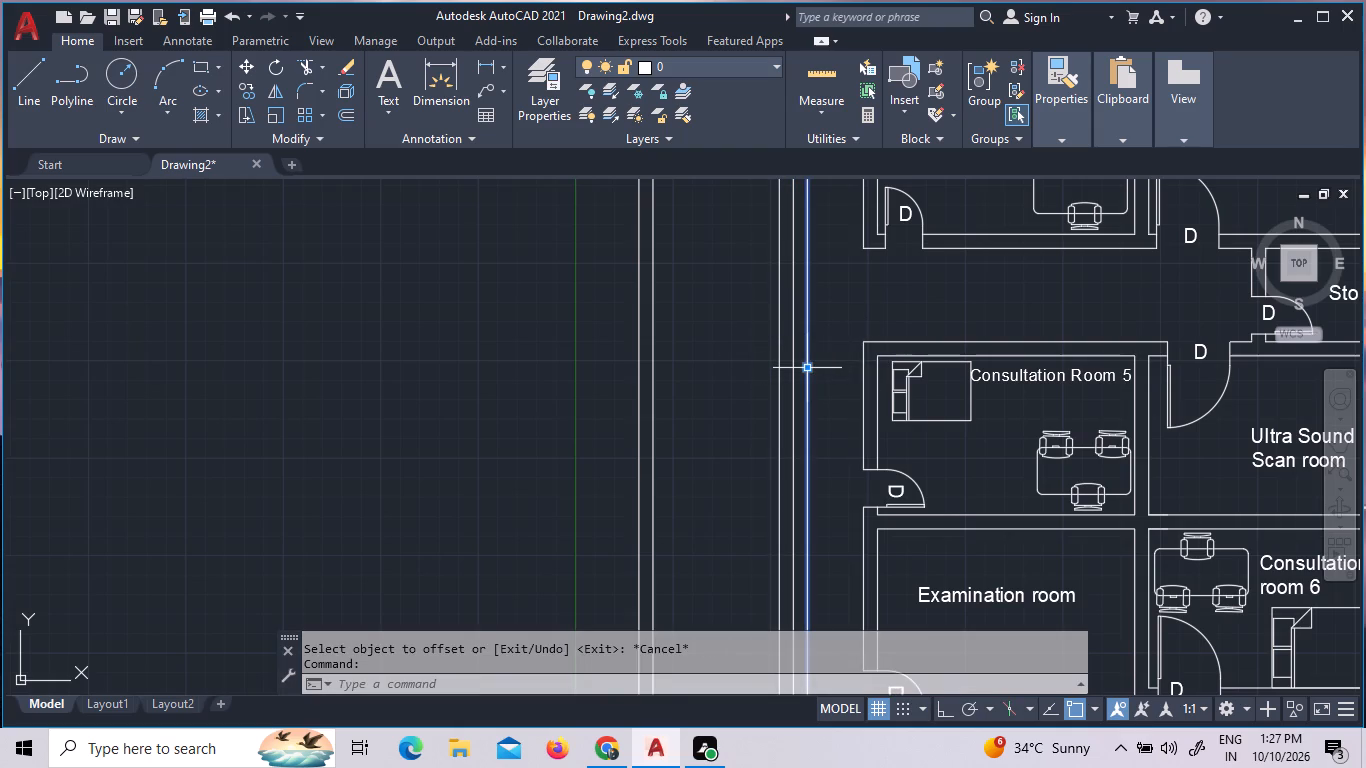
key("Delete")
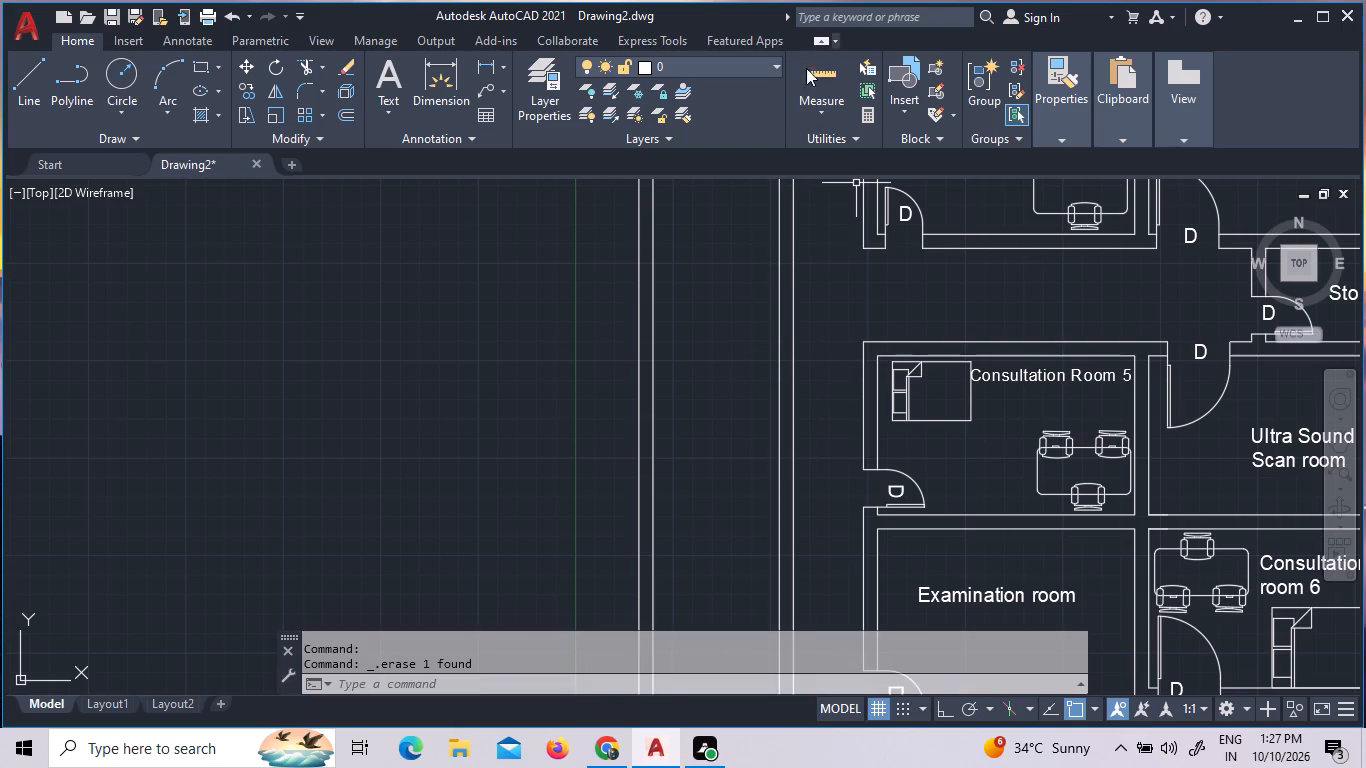
Measure the corridor wall's thickness and its gap to Consultation Room 5 and the Examination room.
left_click(806, 88)
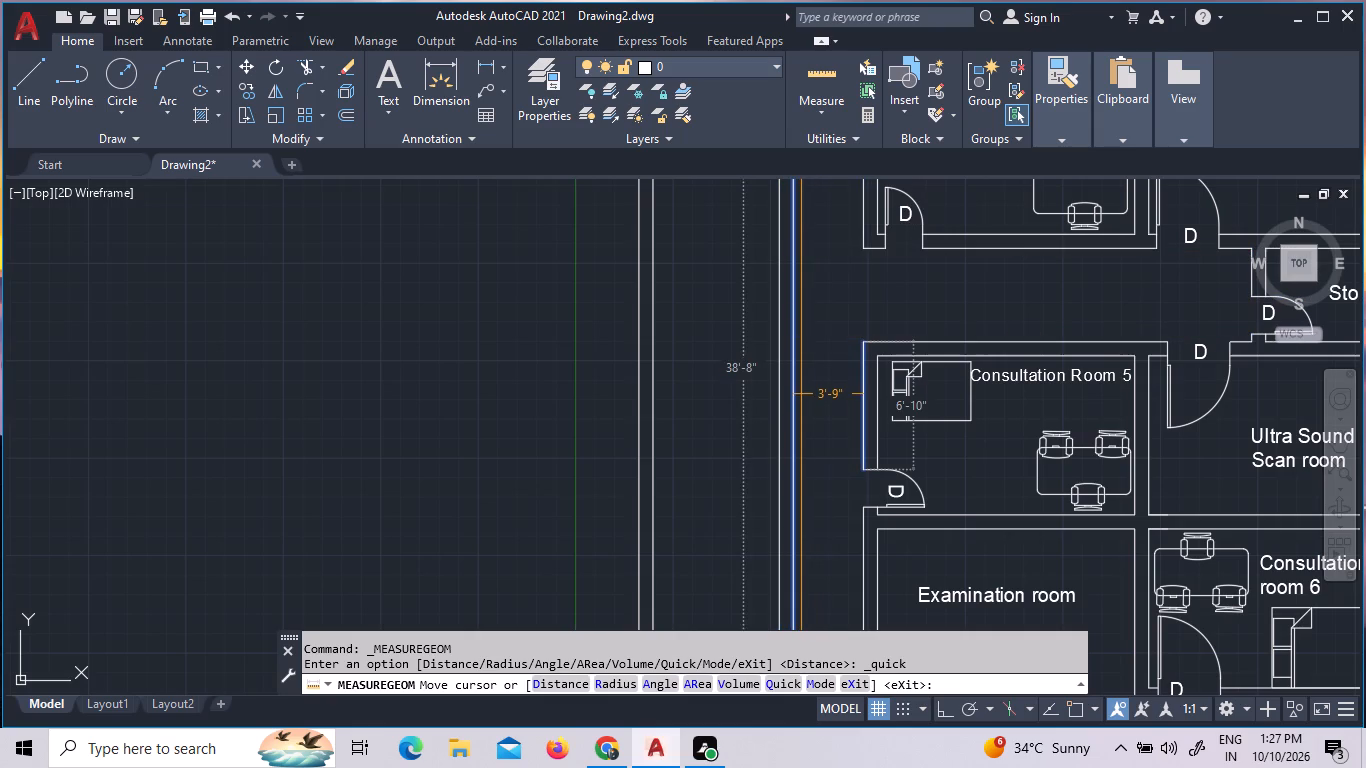
scroll(800, 388, "down", 1)
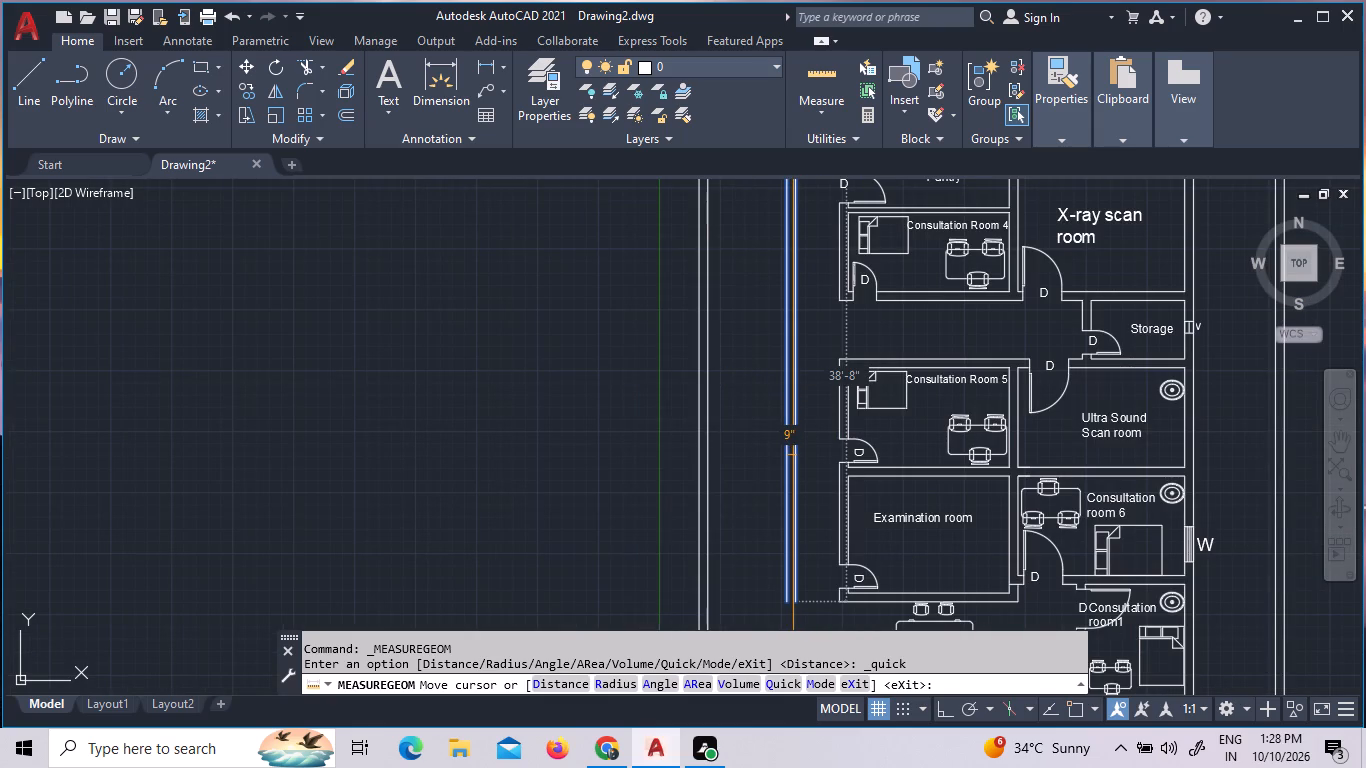
scroll(785, 479, "up", 4)
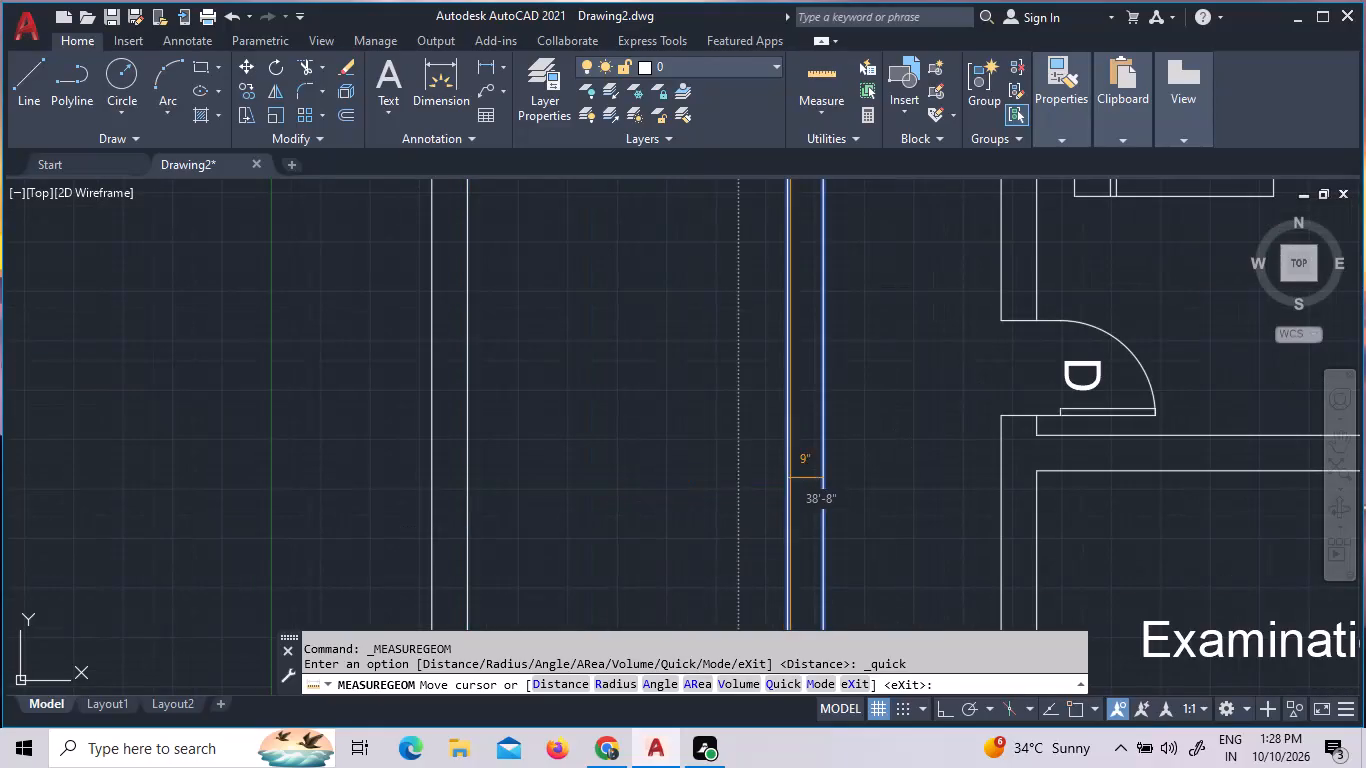
scroll(827, 490, "down", 2)
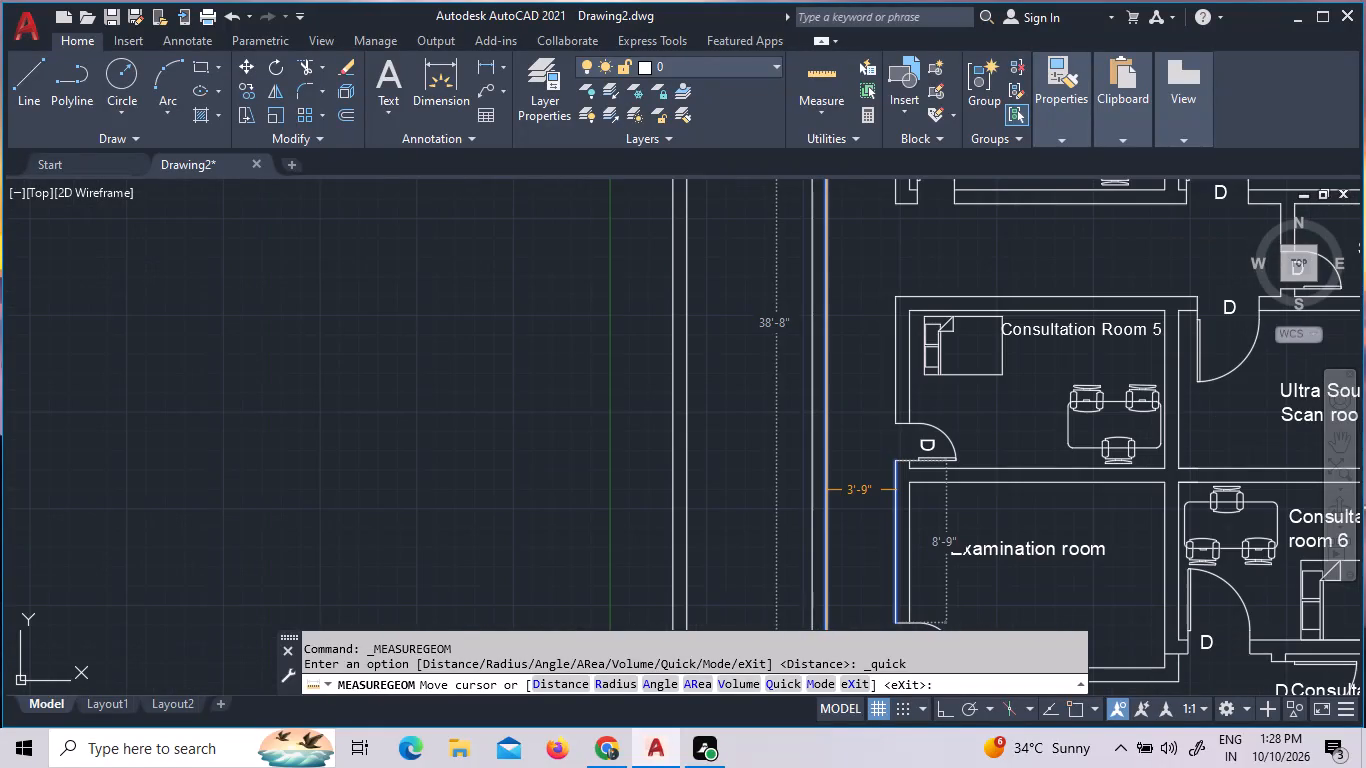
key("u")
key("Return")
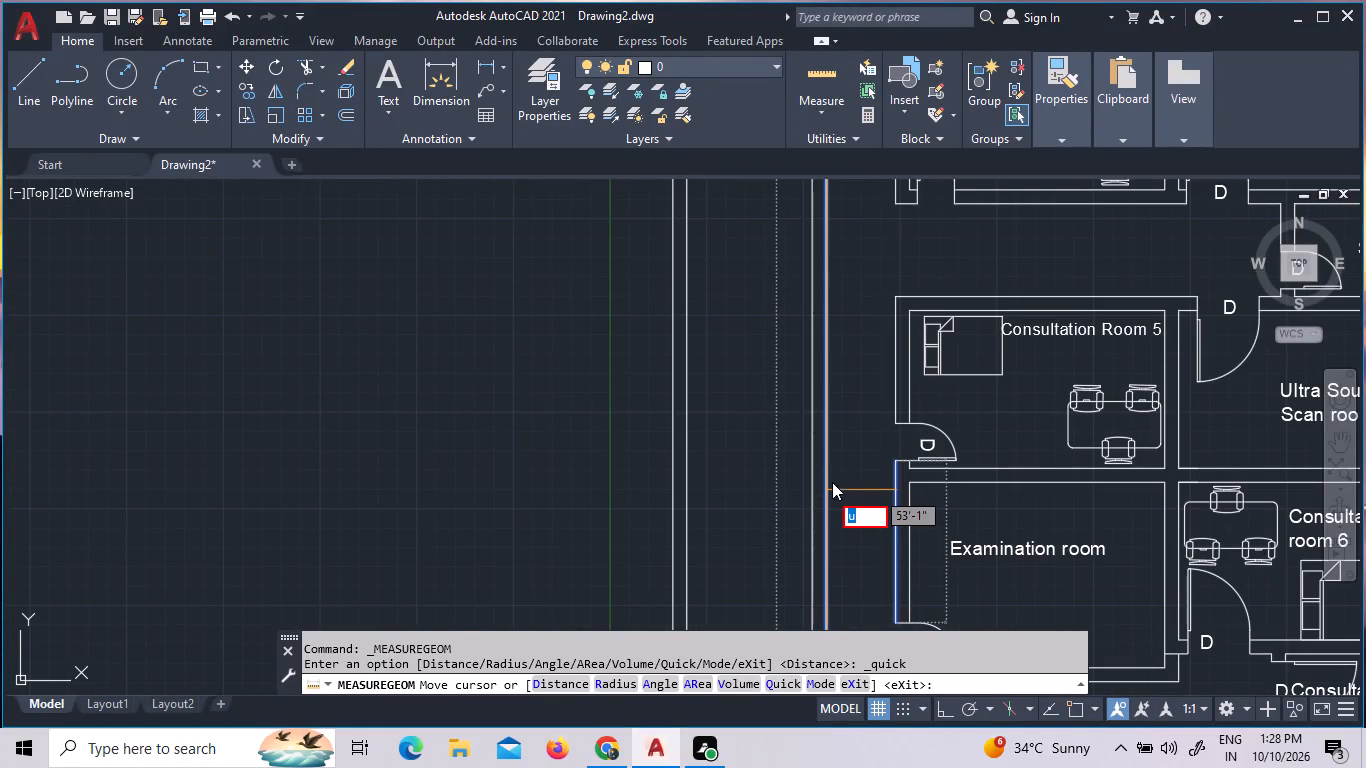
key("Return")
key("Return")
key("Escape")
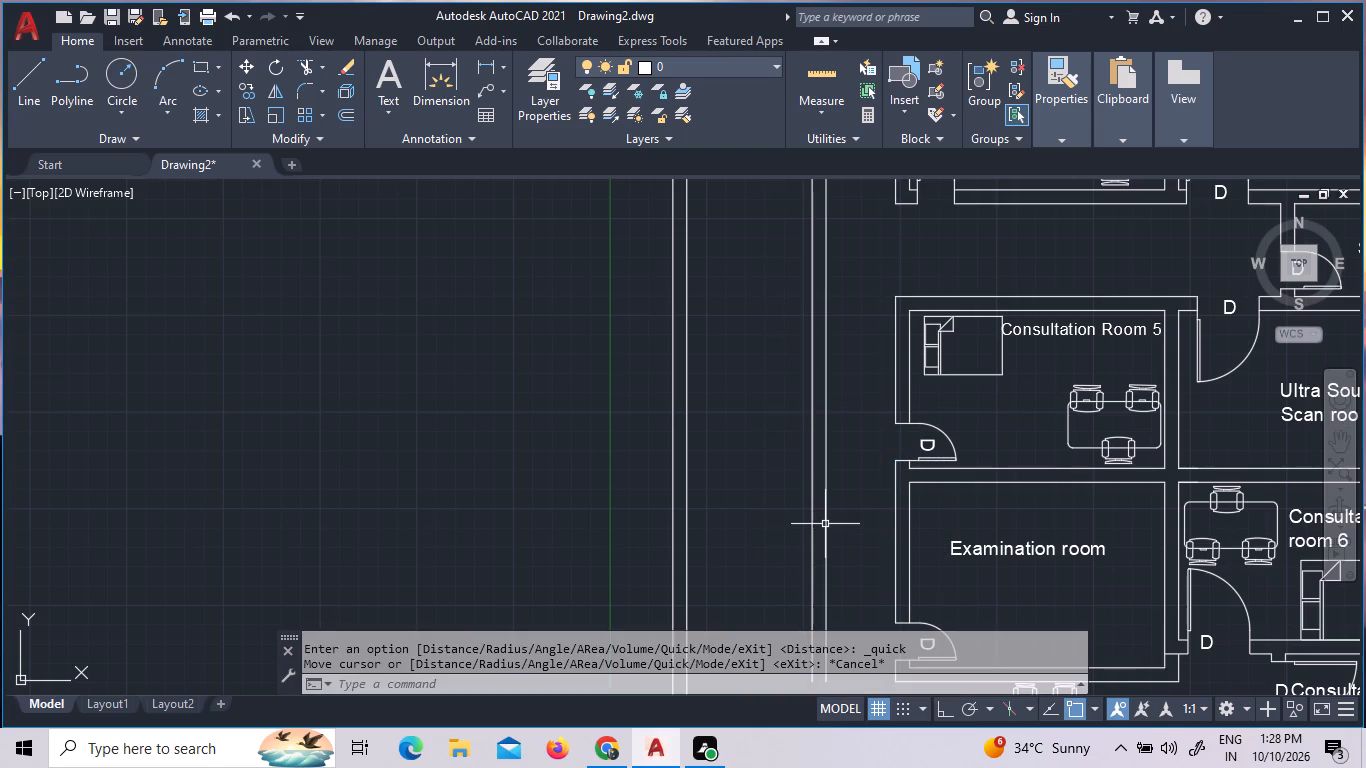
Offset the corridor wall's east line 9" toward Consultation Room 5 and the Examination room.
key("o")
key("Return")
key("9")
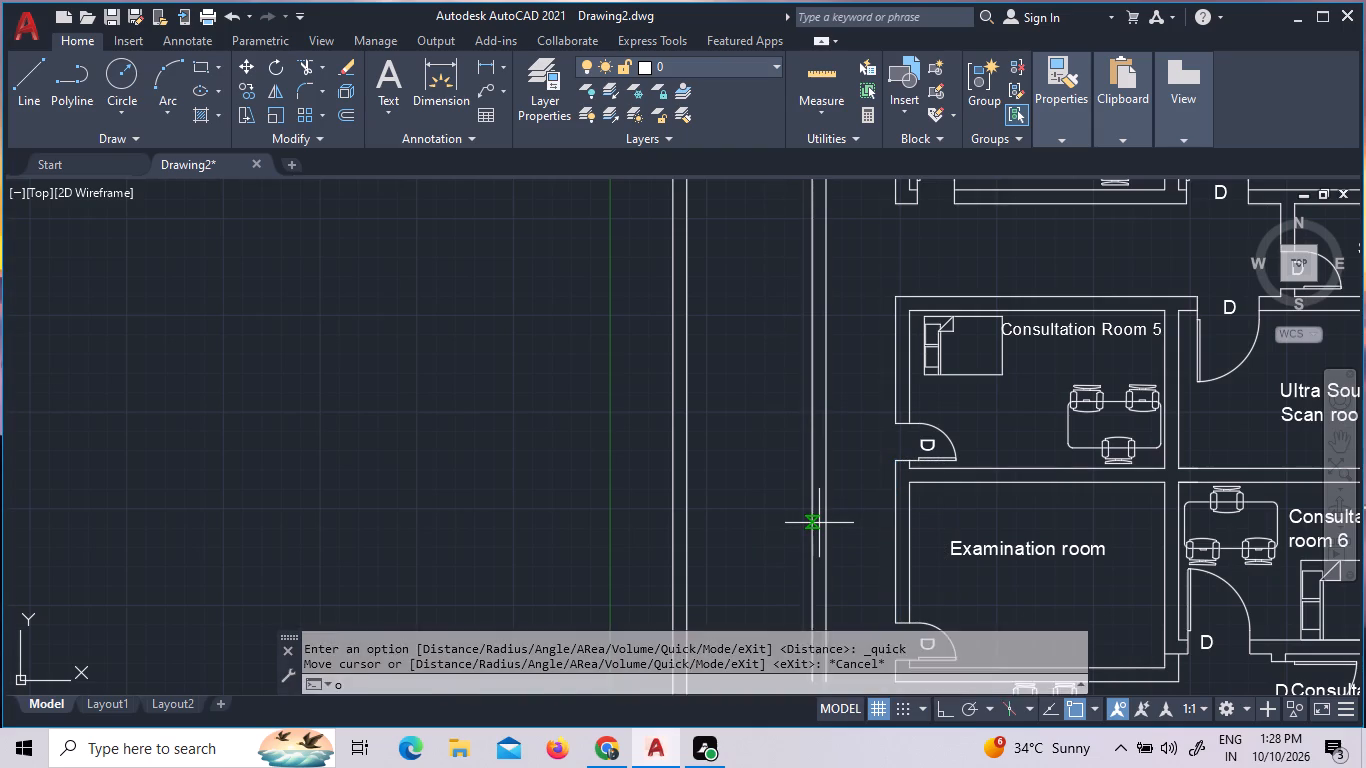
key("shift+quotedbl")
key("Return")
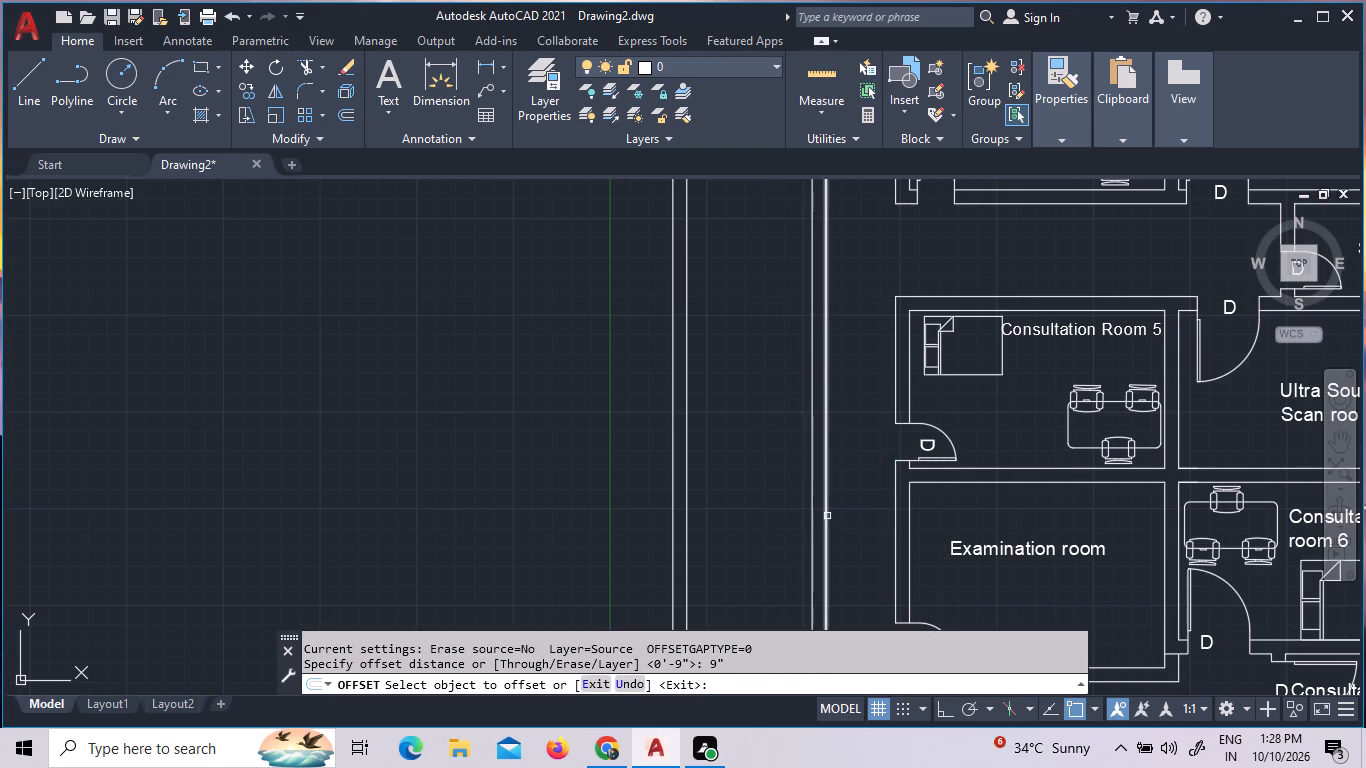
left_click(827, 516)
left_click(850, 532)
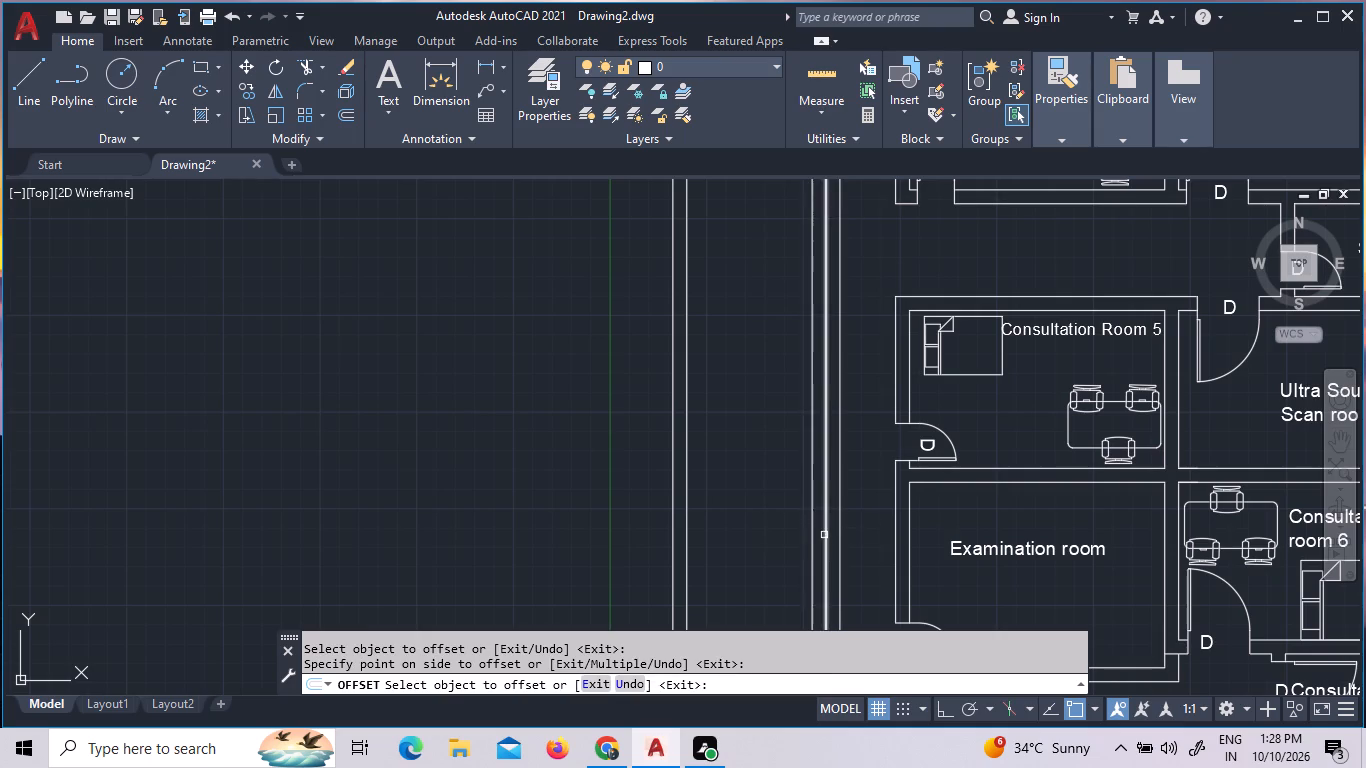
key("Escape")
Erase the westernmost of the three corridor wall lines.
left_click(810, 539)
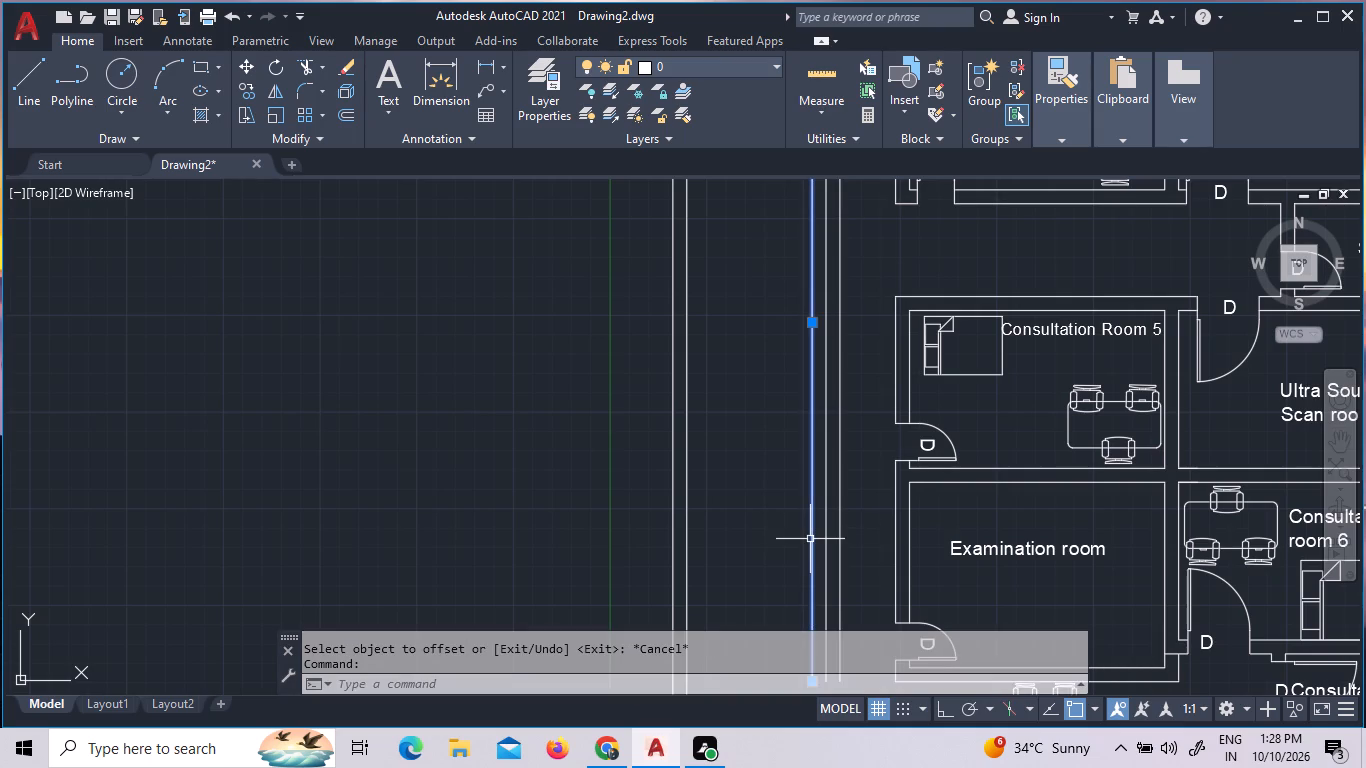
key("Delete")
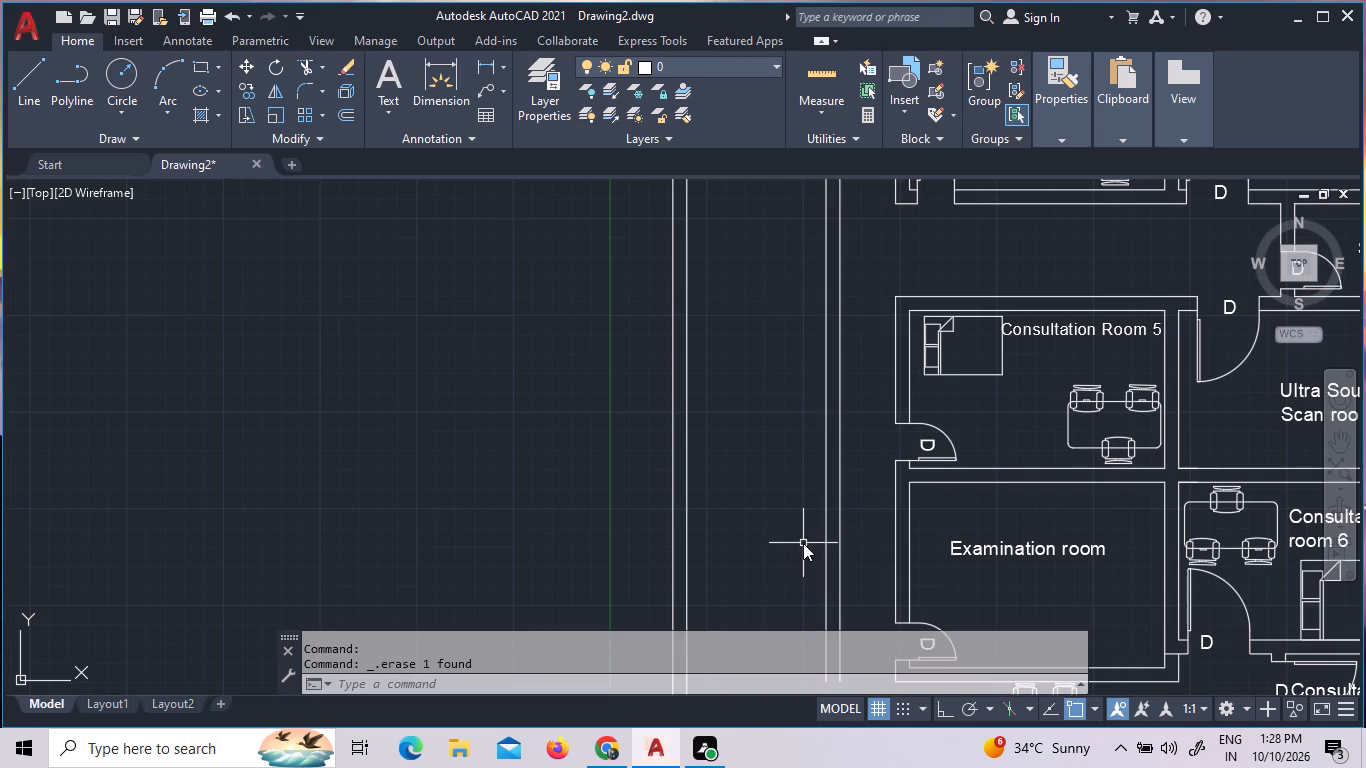
Measure the corridor wall's thickness and its gap to Consultation Room 5.
left_click(827, 82)
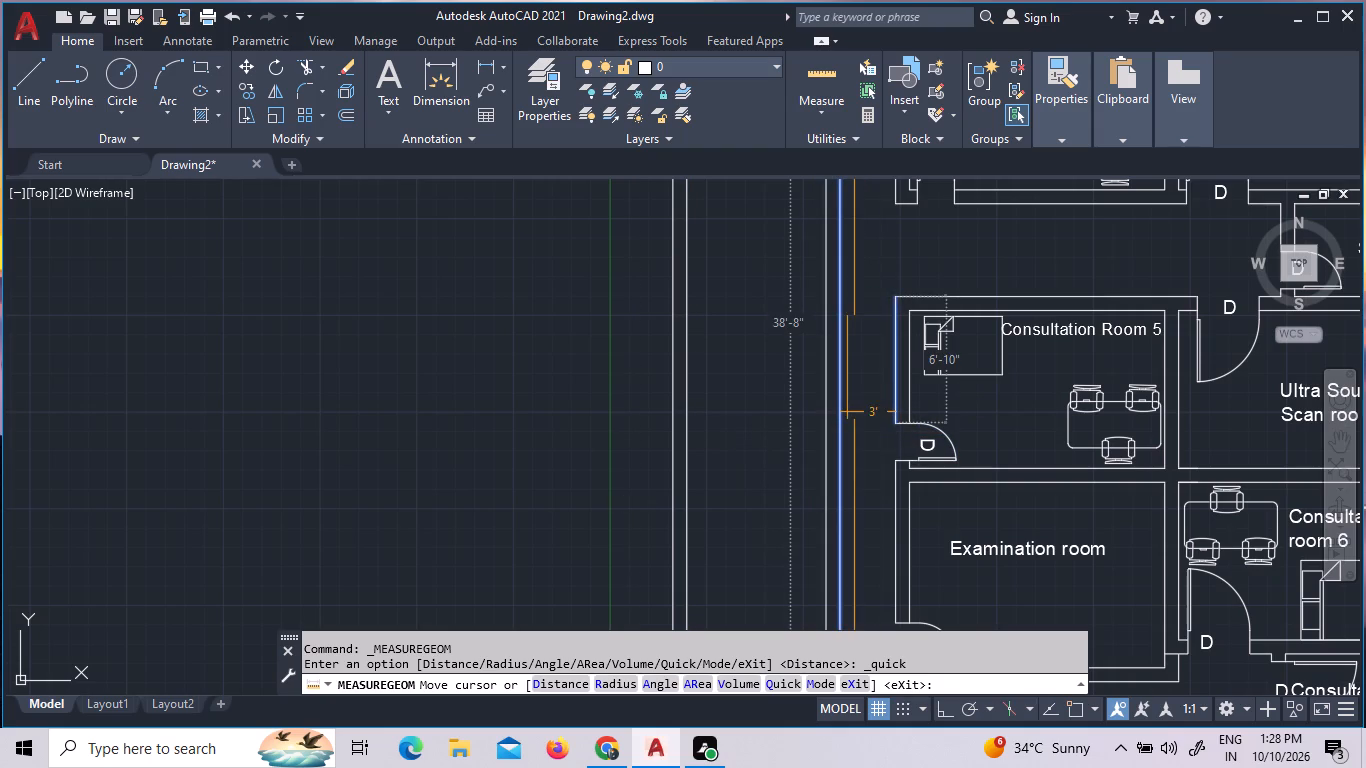
scroll(819, 431, "down", 3)
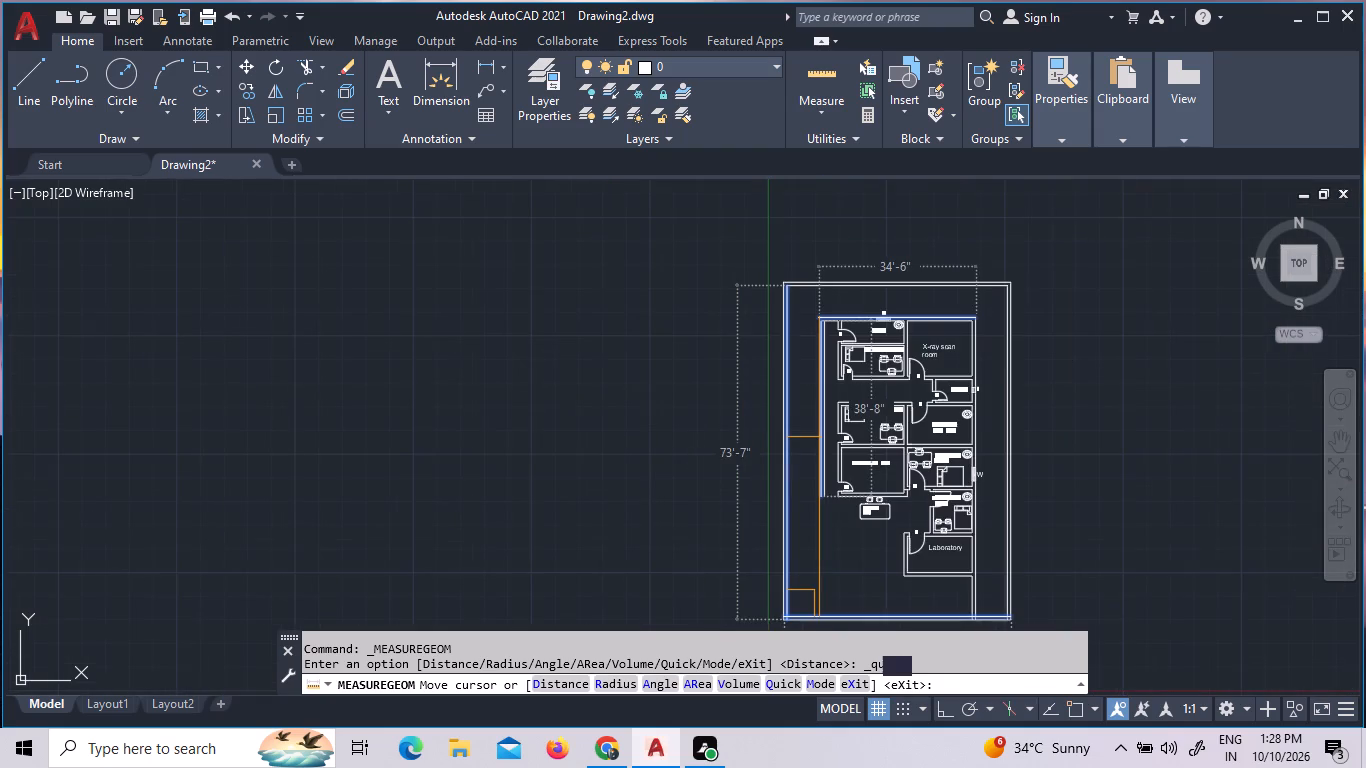
scroll(819, 411, "up", 3)
scroll(820, 409, "down", 3)
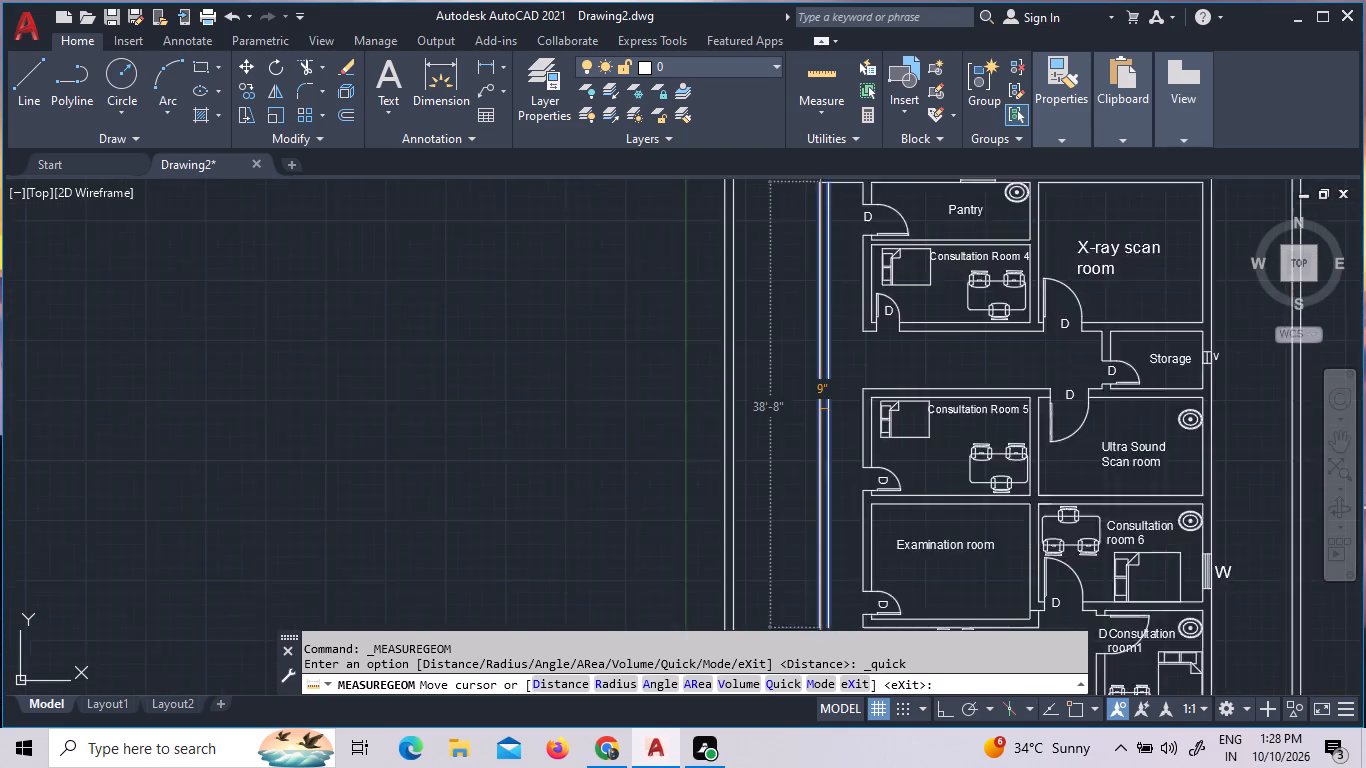
scroll(782, 343, "up", 3)
key("Escape")
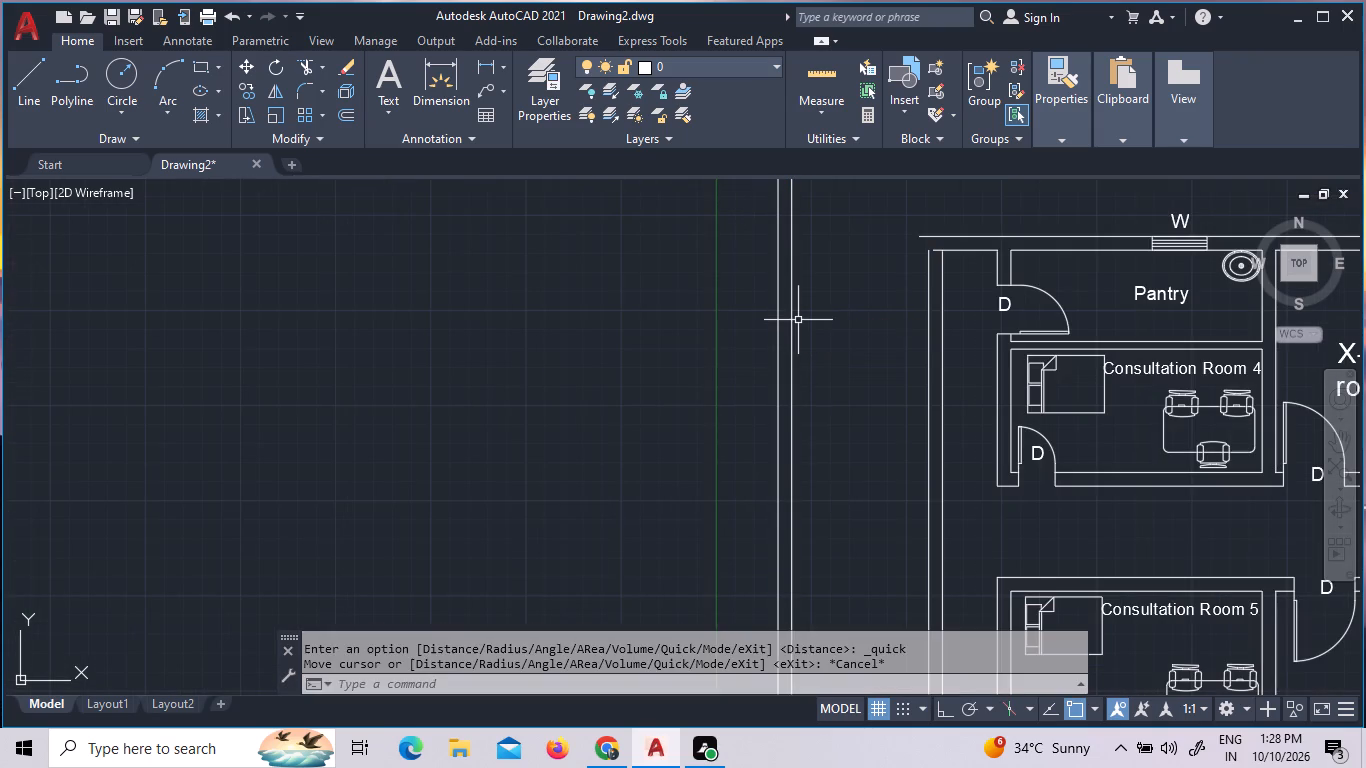
Fillet the north wall's inner line to the corridor wall's west line with zero radius, closing the corner west of the Pantry.
key("f")
key("space")
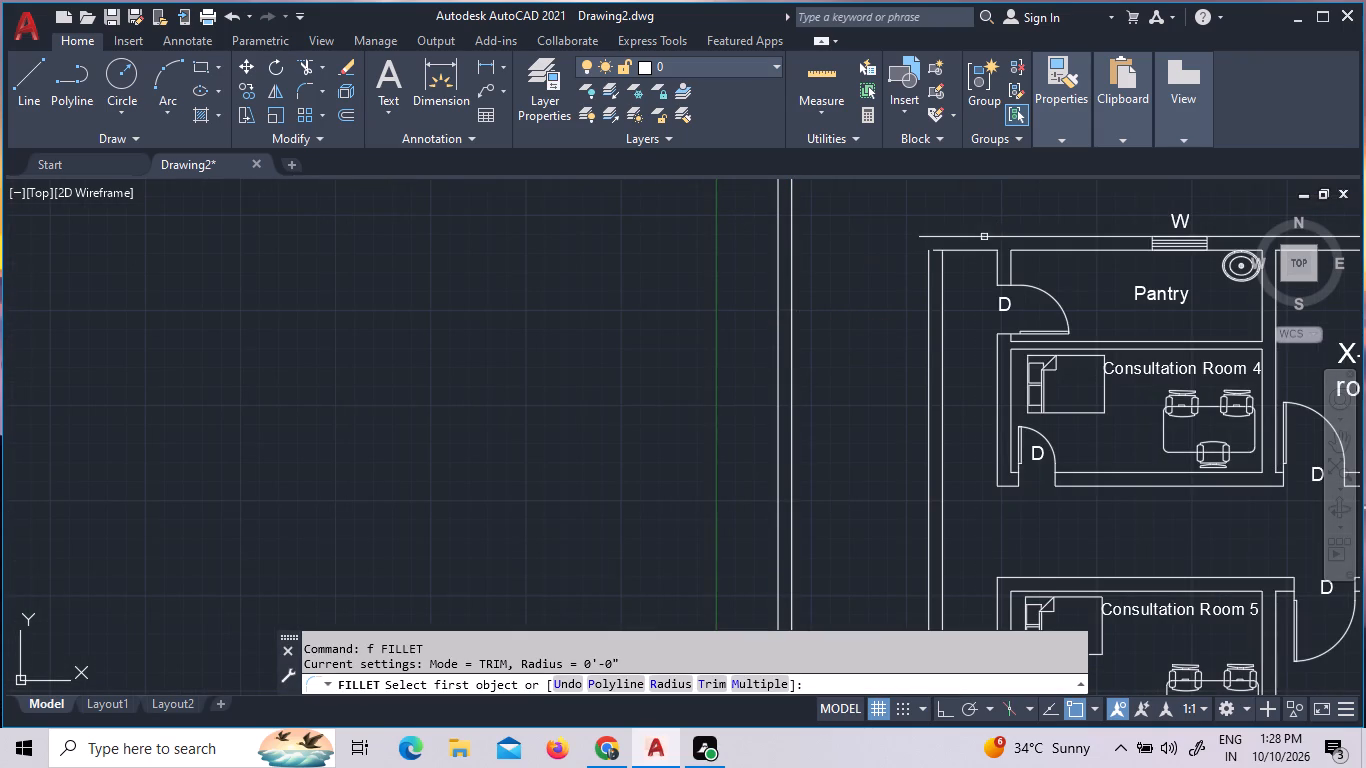
scroll(933, 249, "up", 4)
left_click(933, 250)
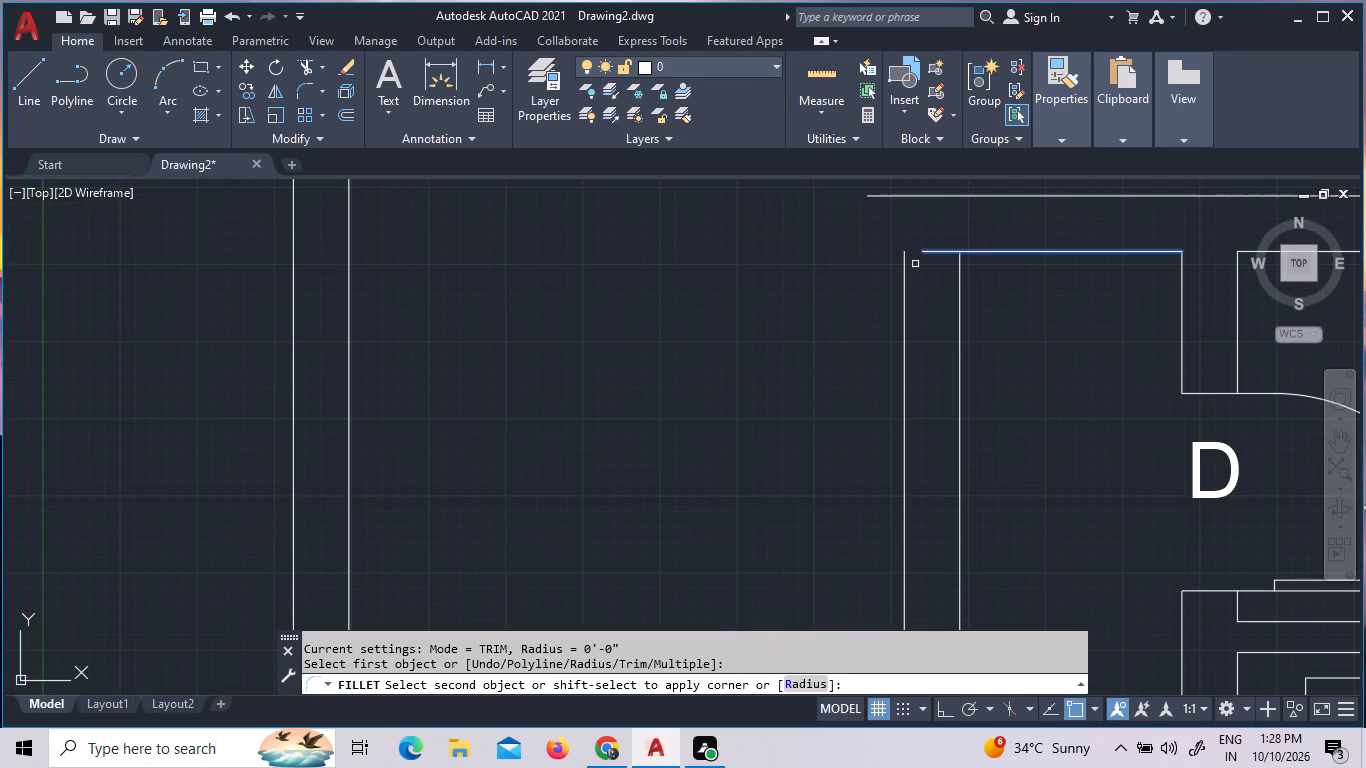
left_click(905, 269)
Start another zero-radius Fillet at the corridor wall's north end, west of the Pantry.
key("space")
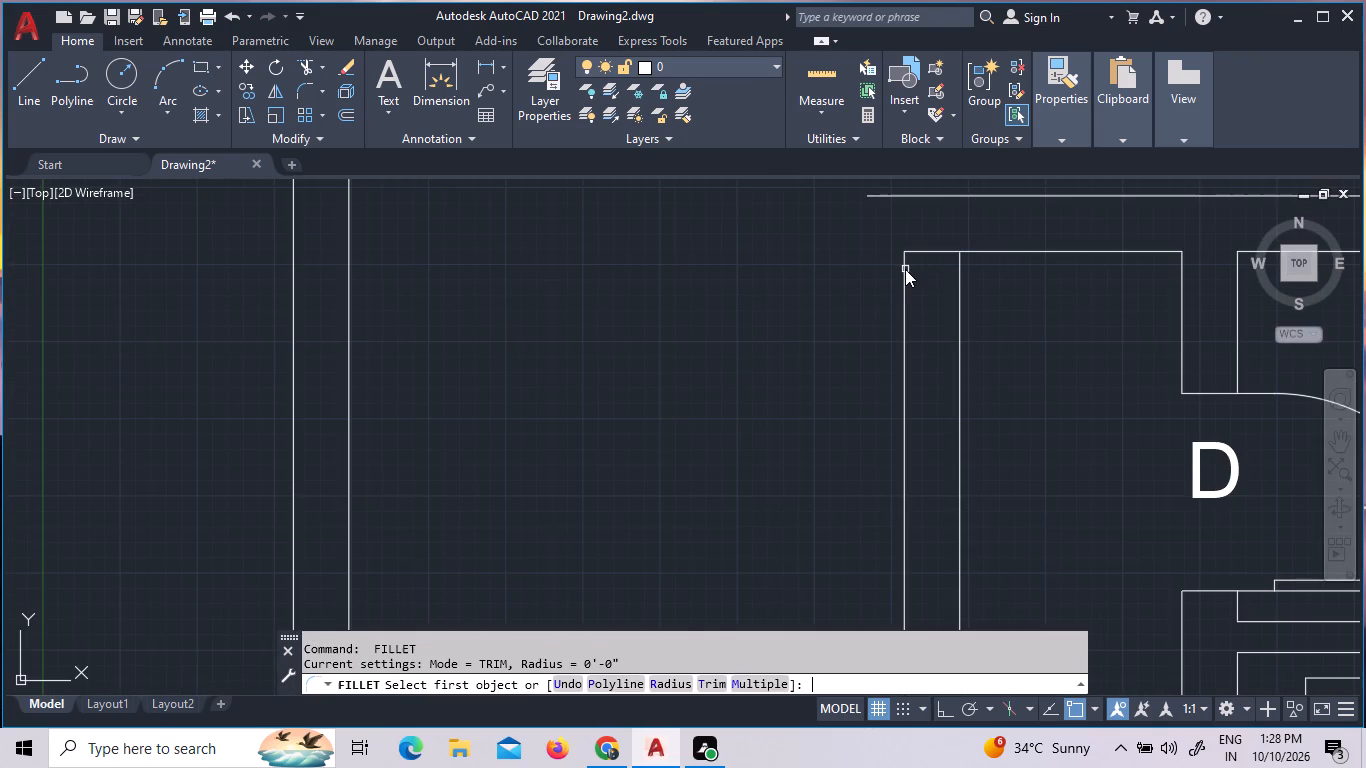
scroll(905, 269, "down", 9)
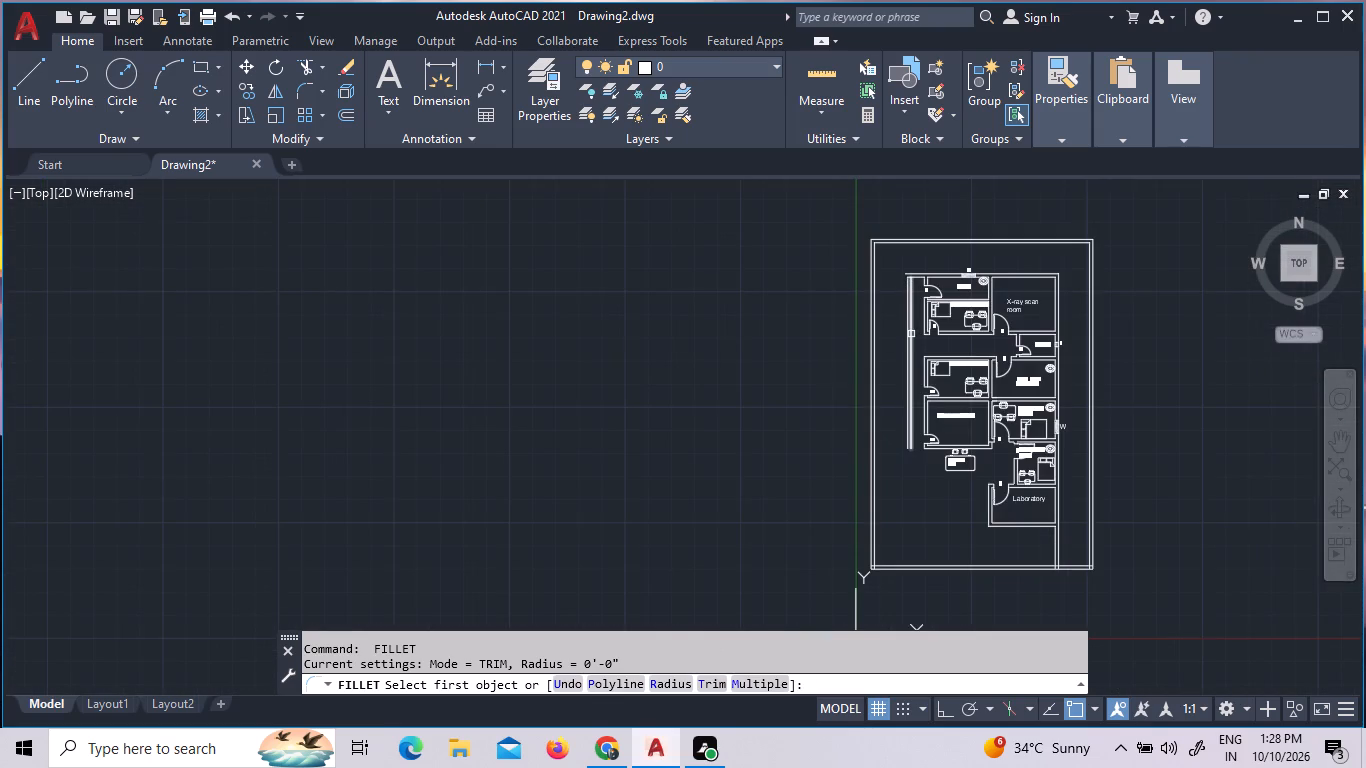
scroll(905, 274, "up", 5)
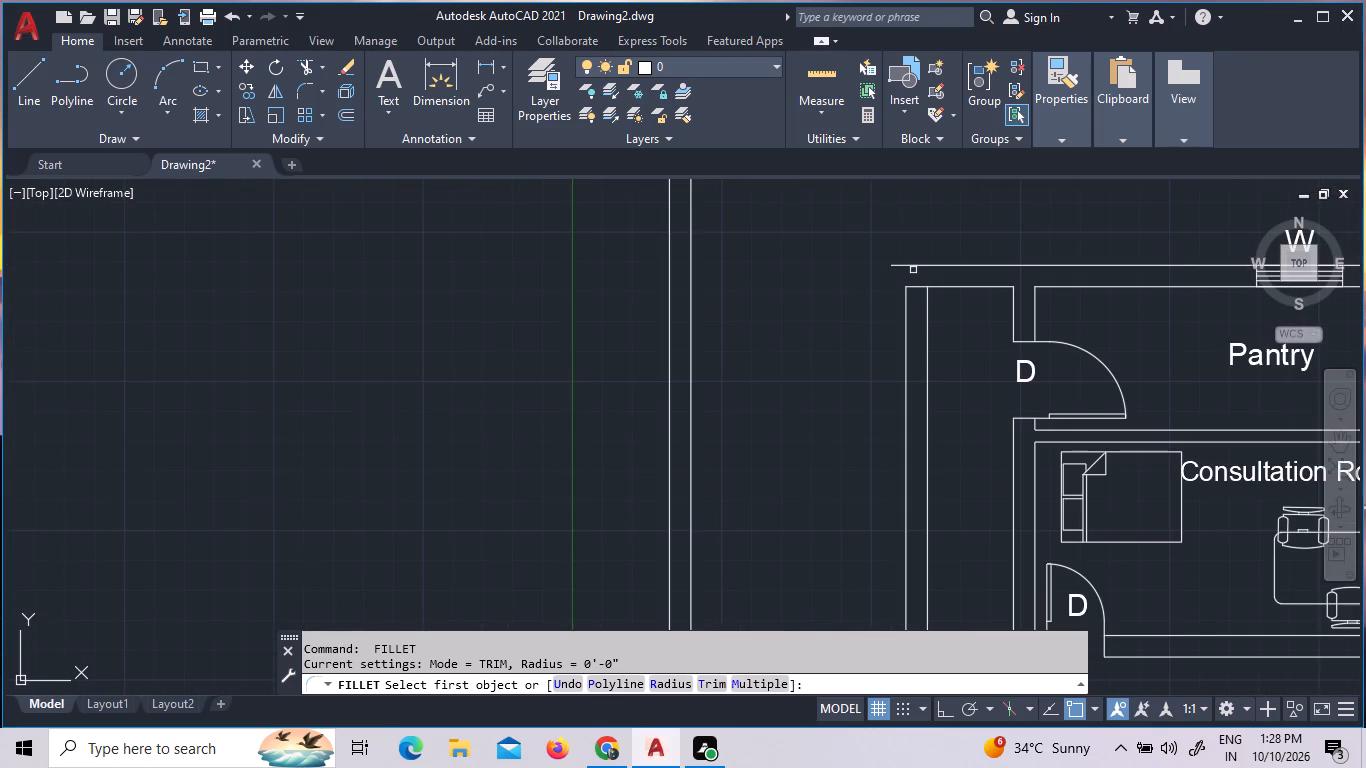
scroll(913, 270, "down", 2)
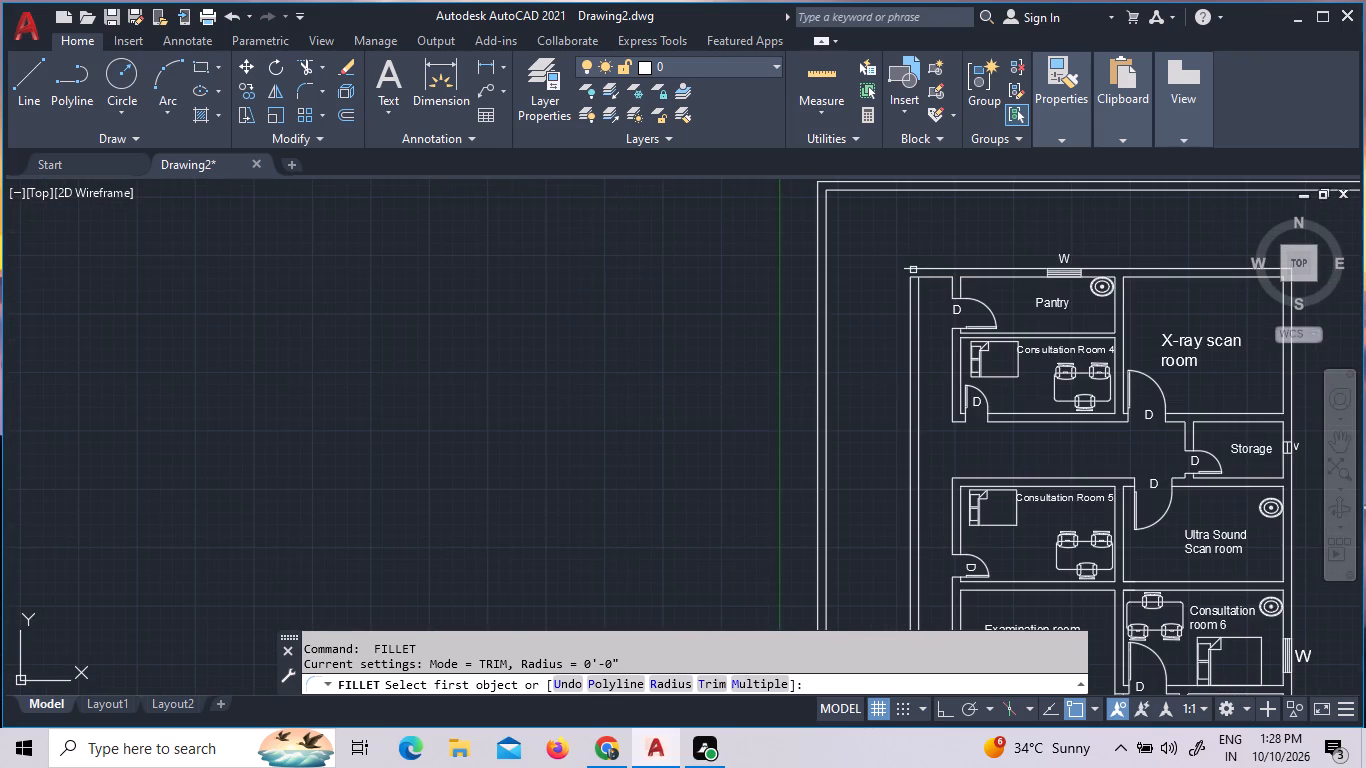
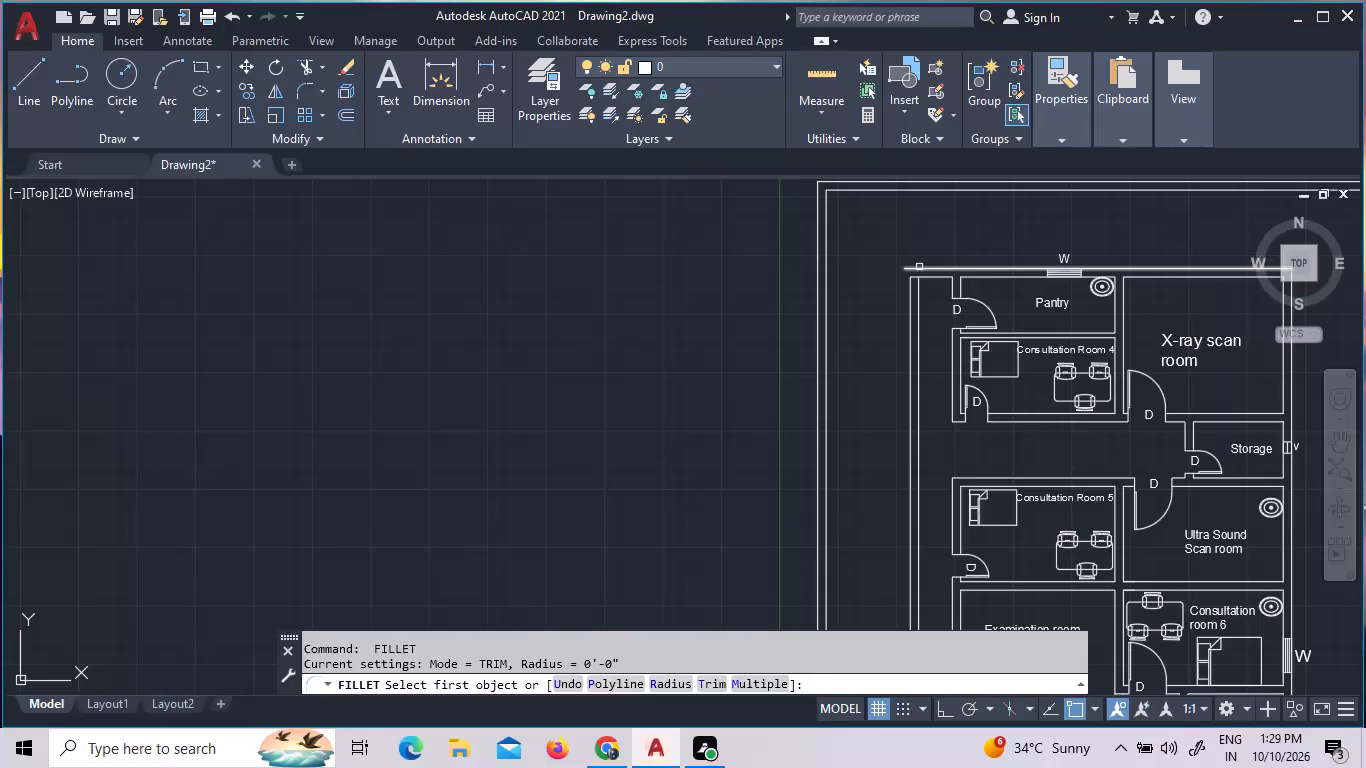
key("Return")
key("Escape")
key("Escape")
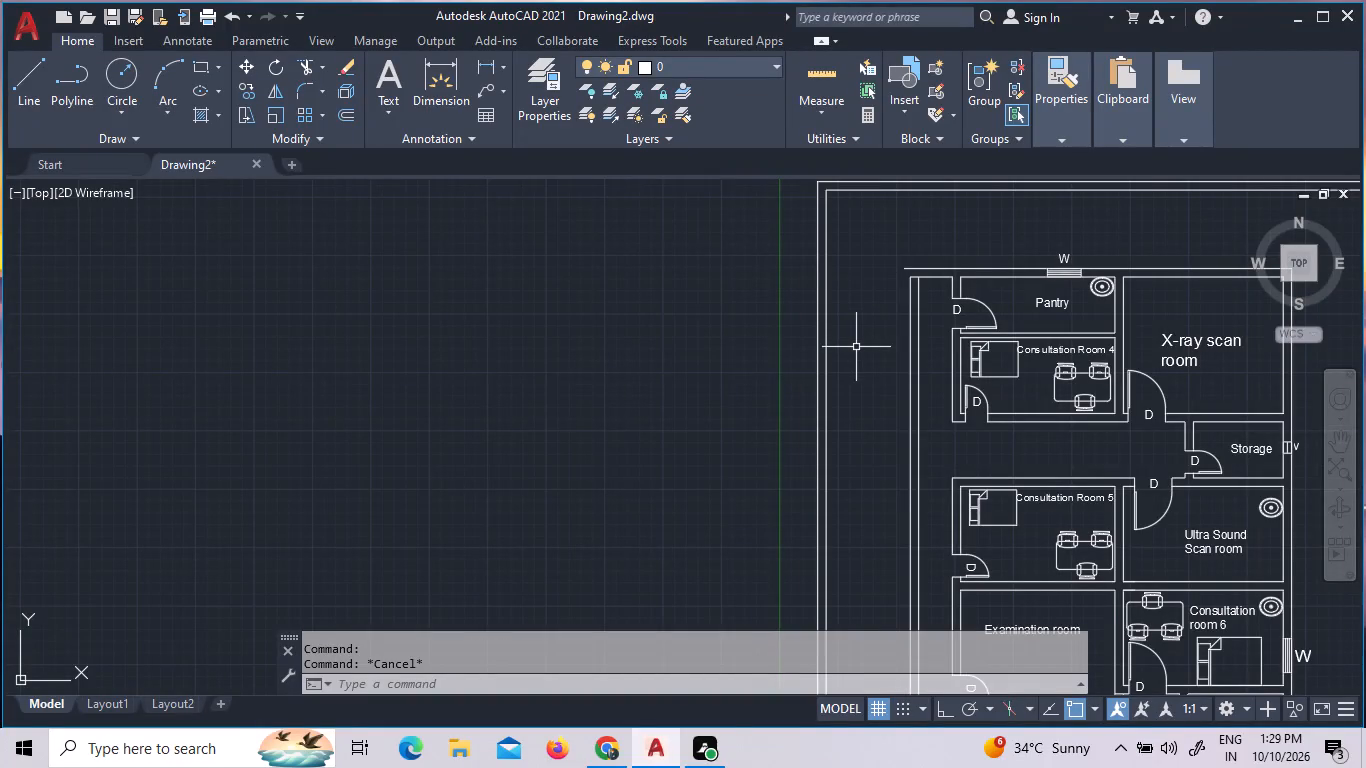
Offset the corridor wall's west line 8'6" to the west.
key("o")
key("Return")
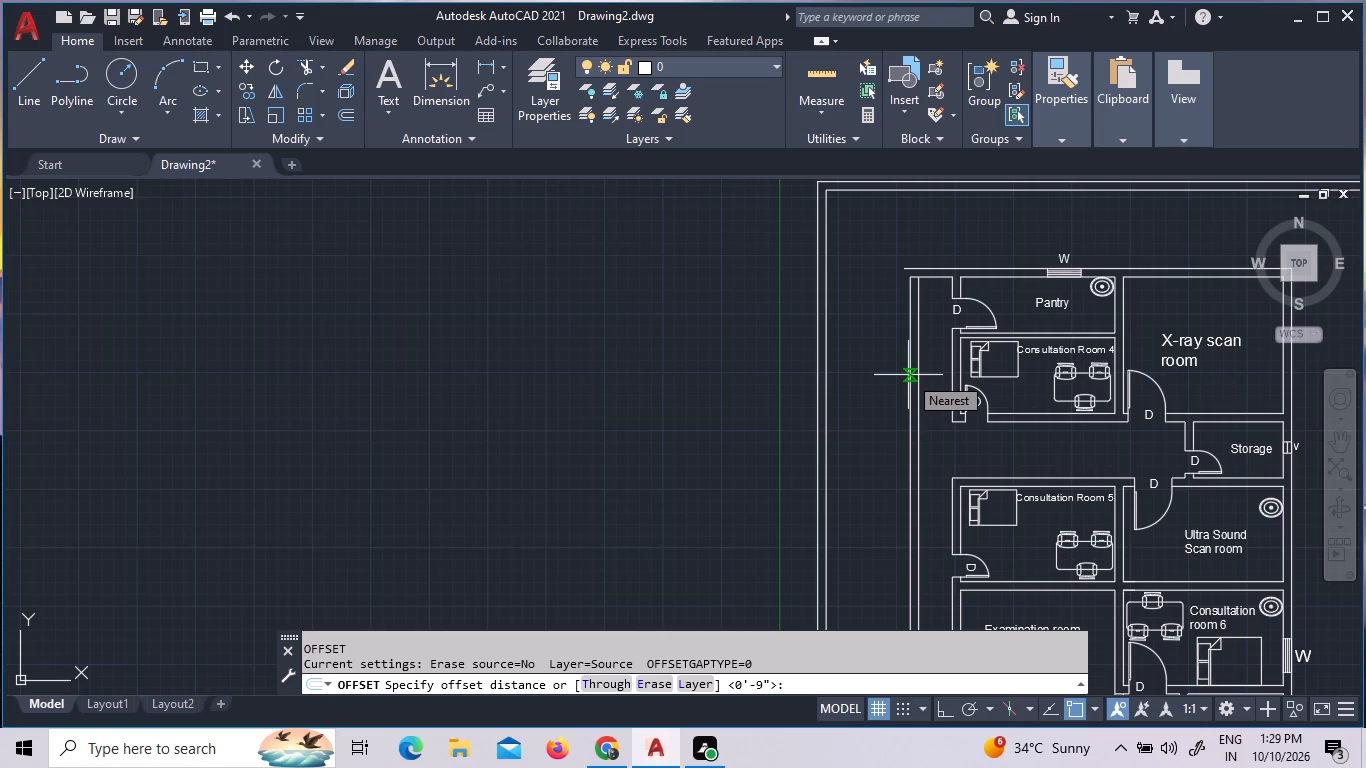
key("8")
key("apostrophe")
key("6")
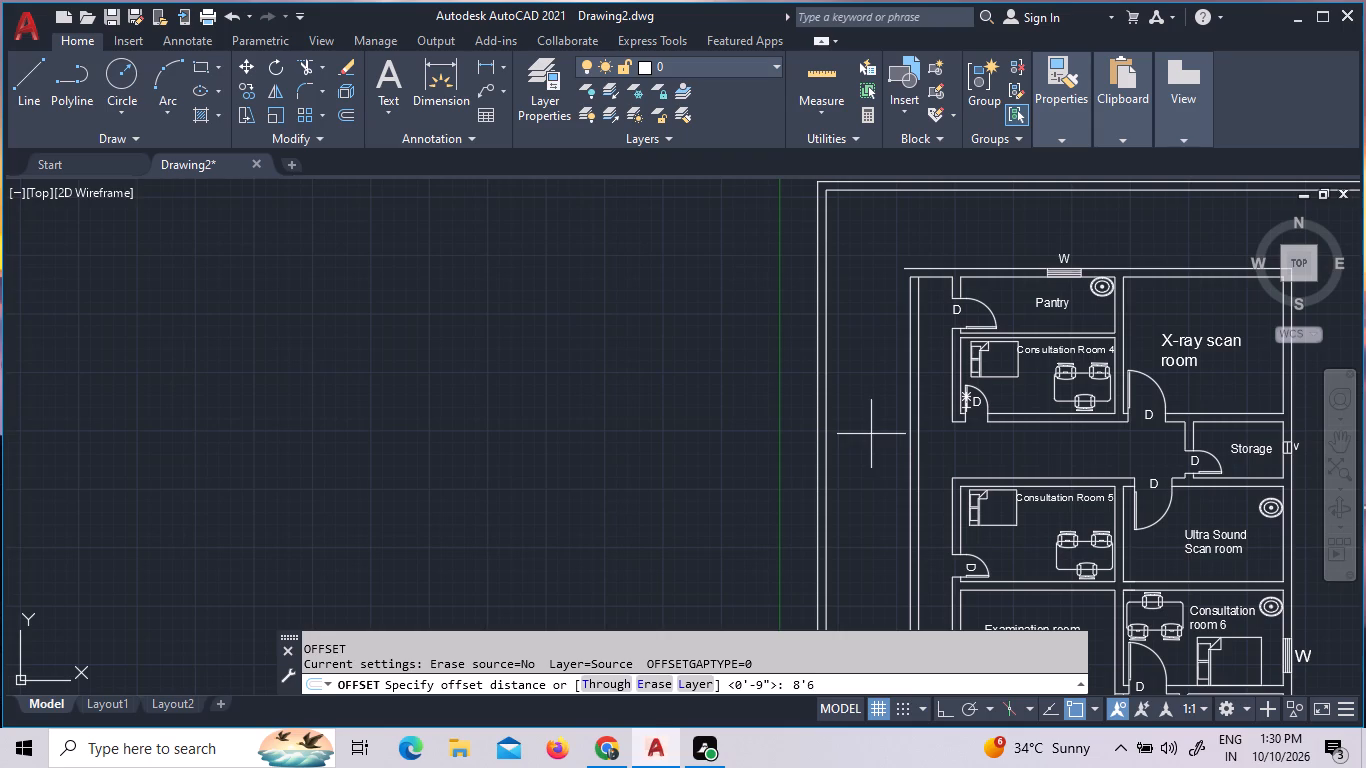
key("shift+quotedbl")
key("Return")
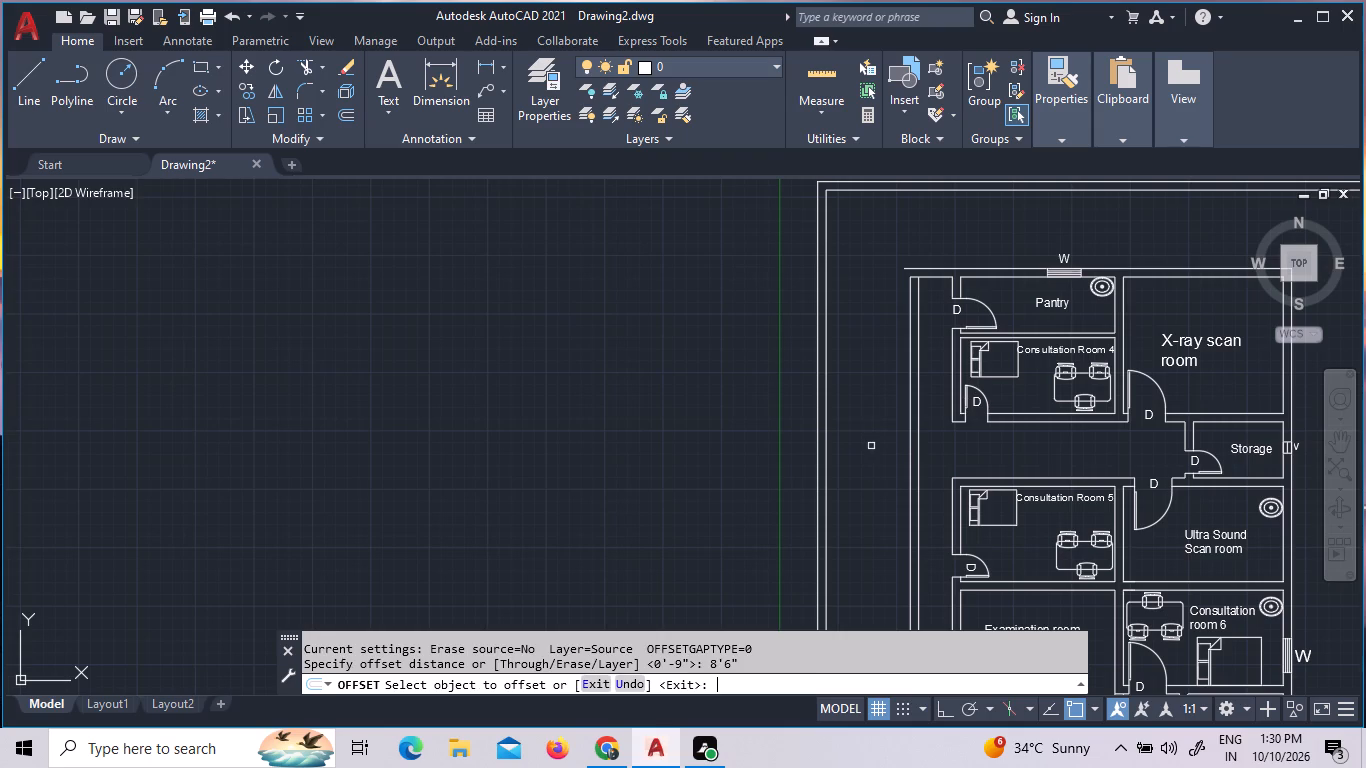
left_click(908, 392)
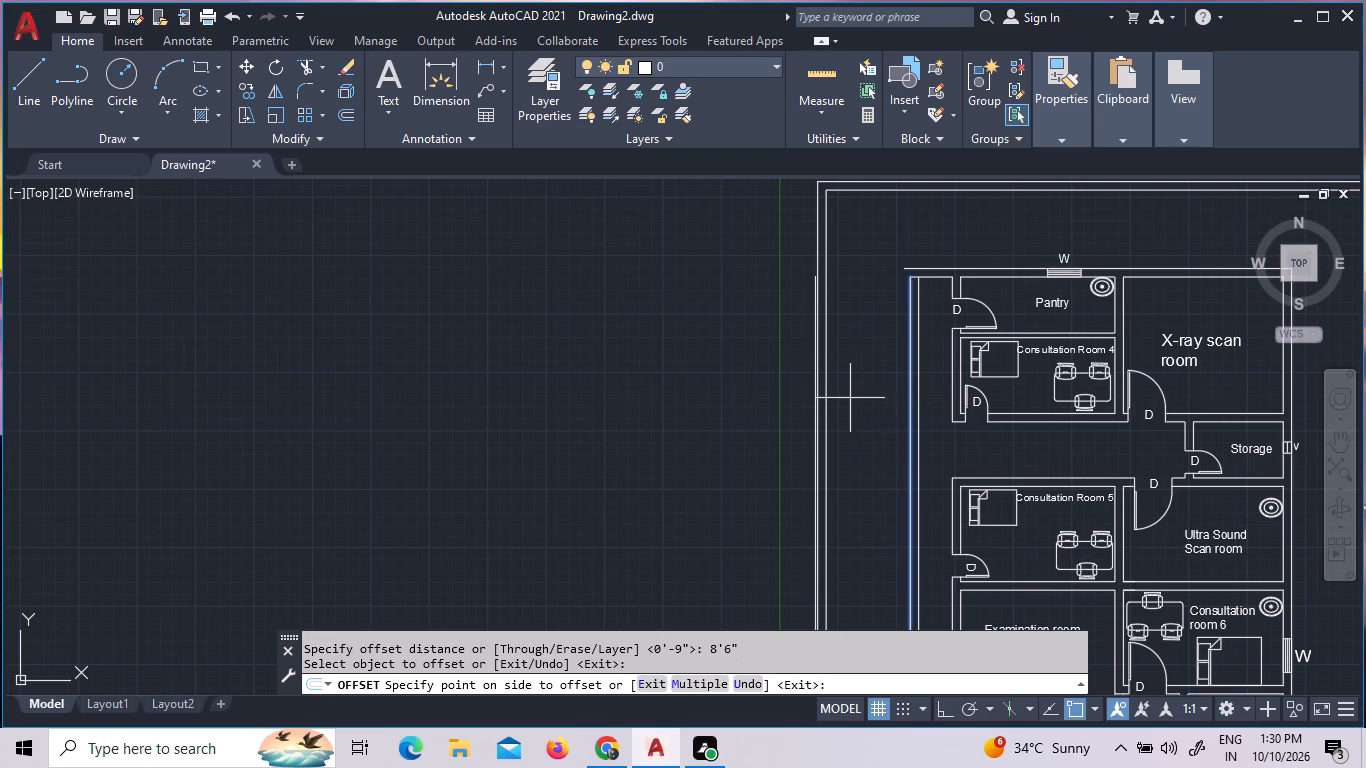
left_click(839, 399)
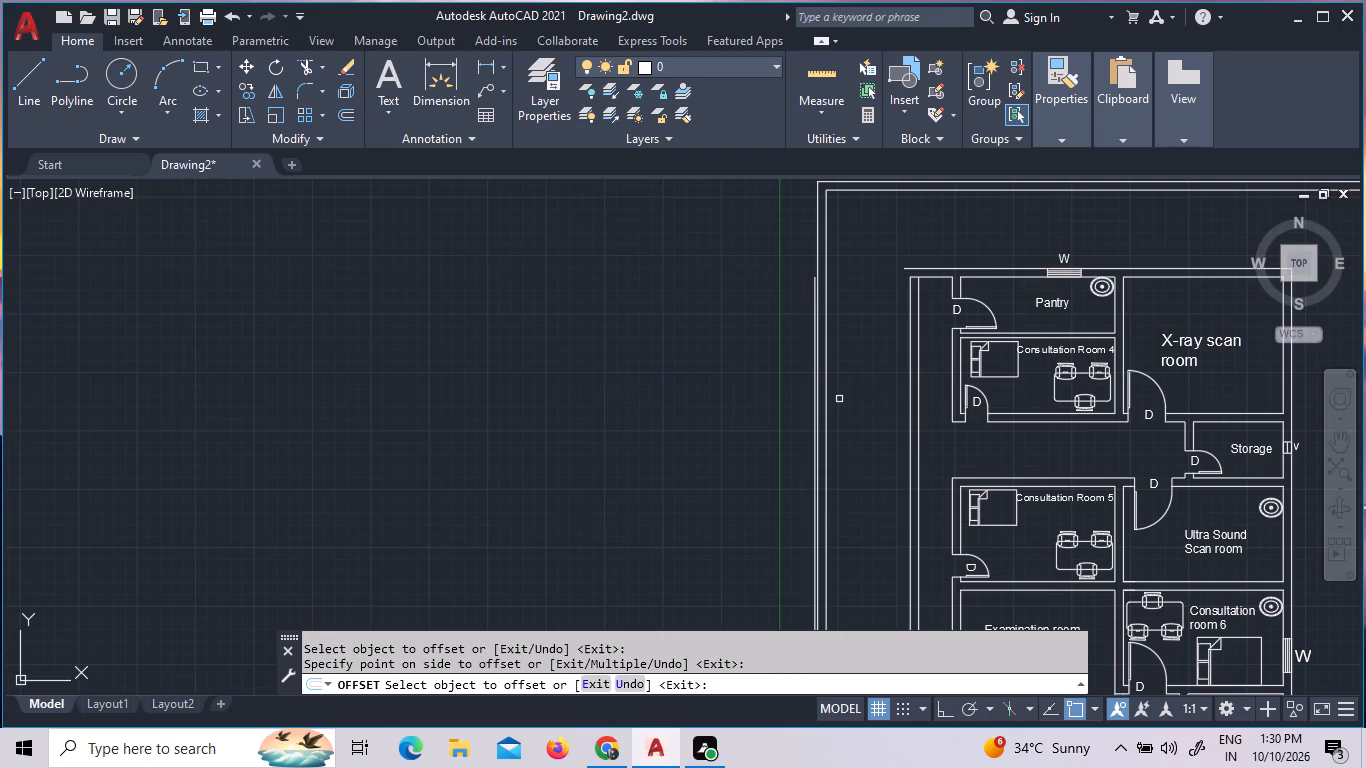
key("Escape")
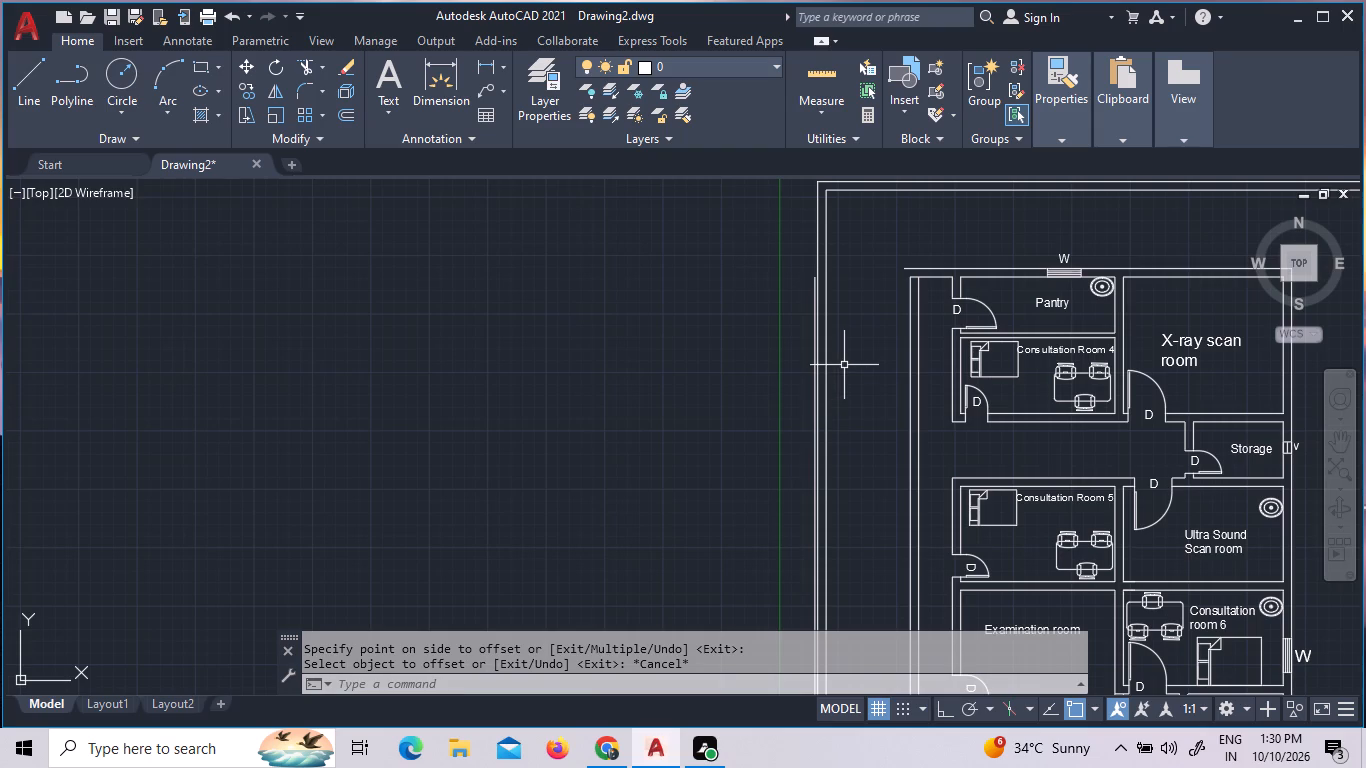
Erase both vertical lines of the outer boundary wall on the plan's west side, beside the new offset line.
left_click(852, 239)
left_click(771, 227)
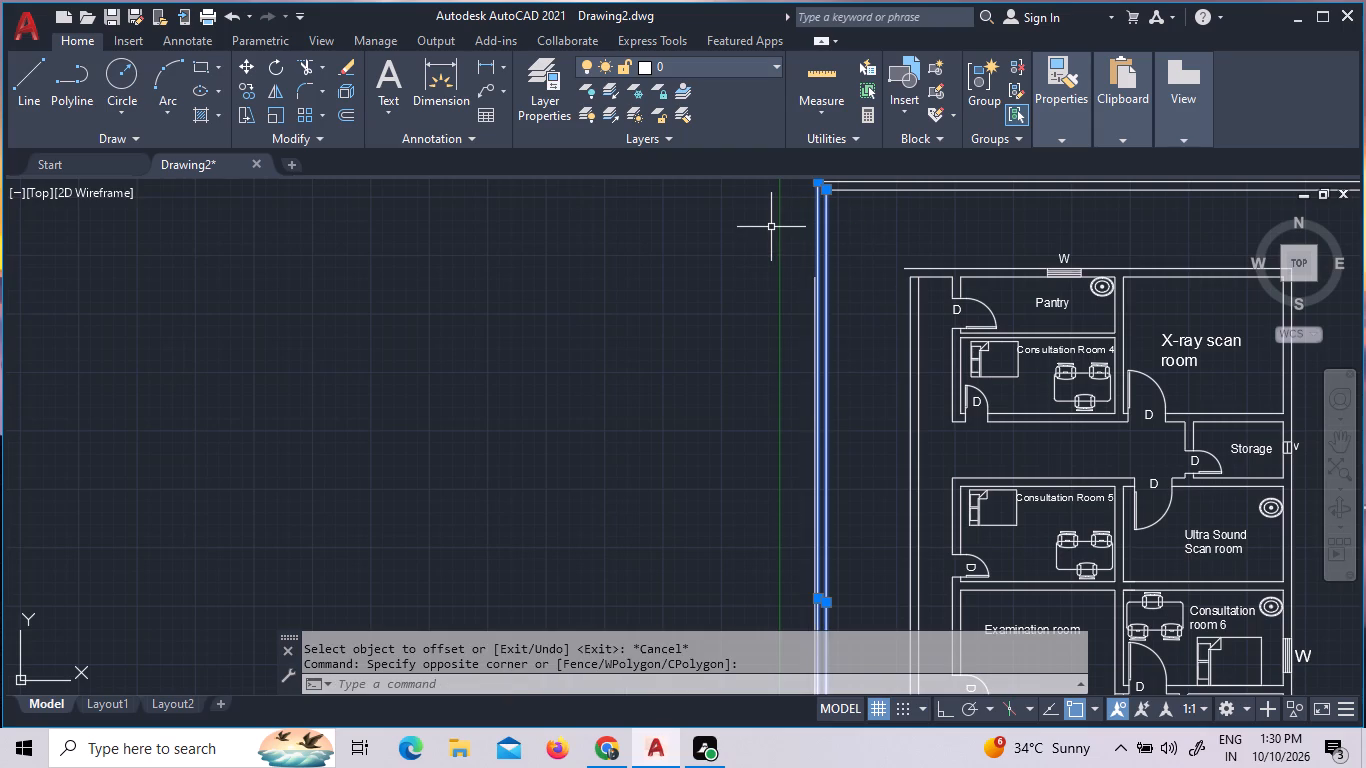
key("Delete")
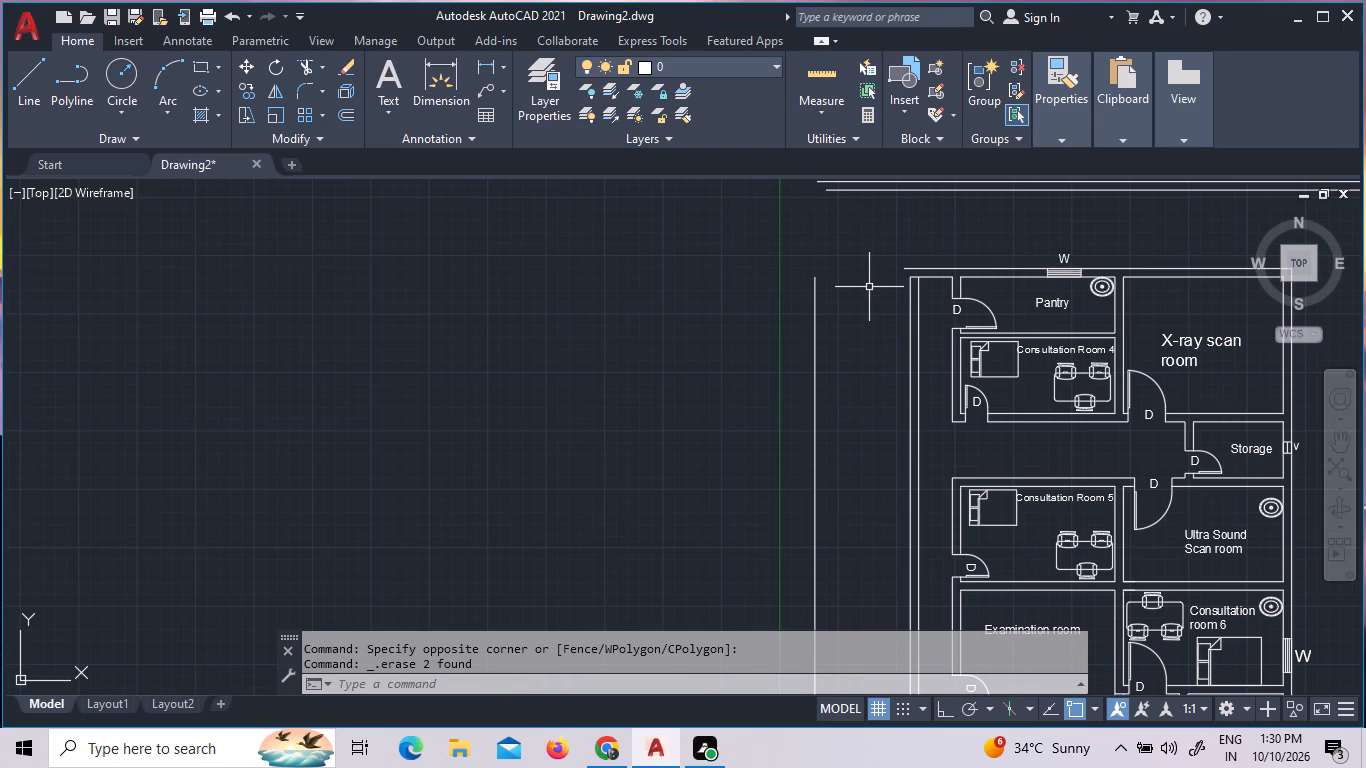
Fillet the north wall's outer line to the new west line with zero radius to close the northwest corner.
key("f")
key("space")
left_click(925, 265)
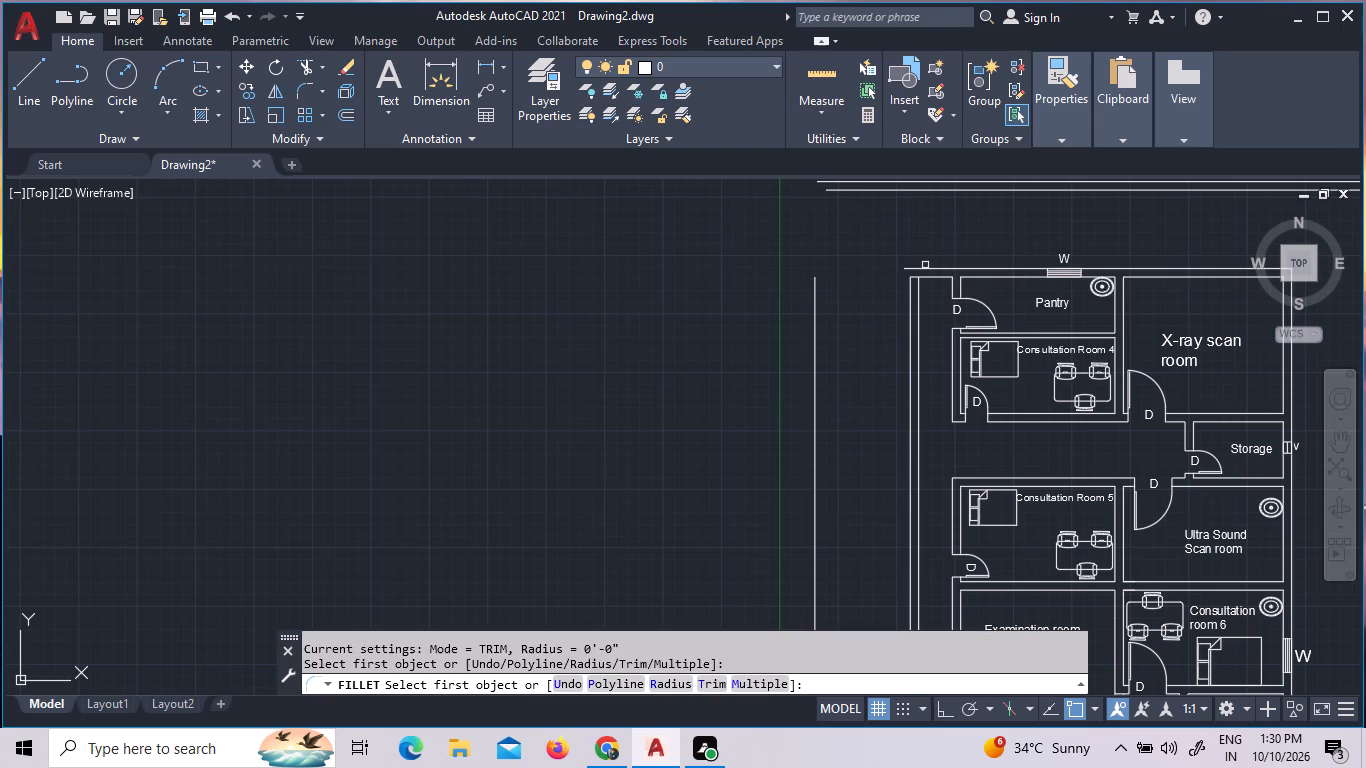
left_click(918, 270)
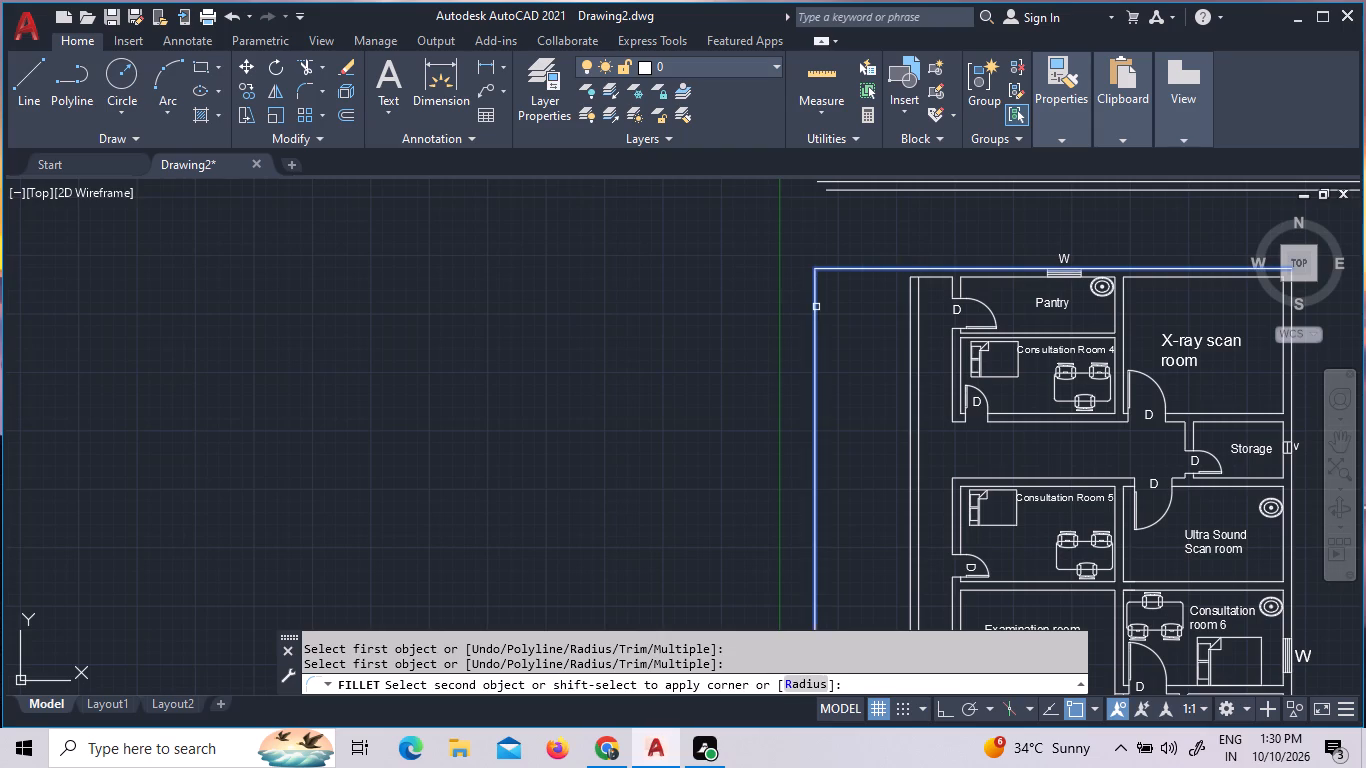
left_click(816, 307)
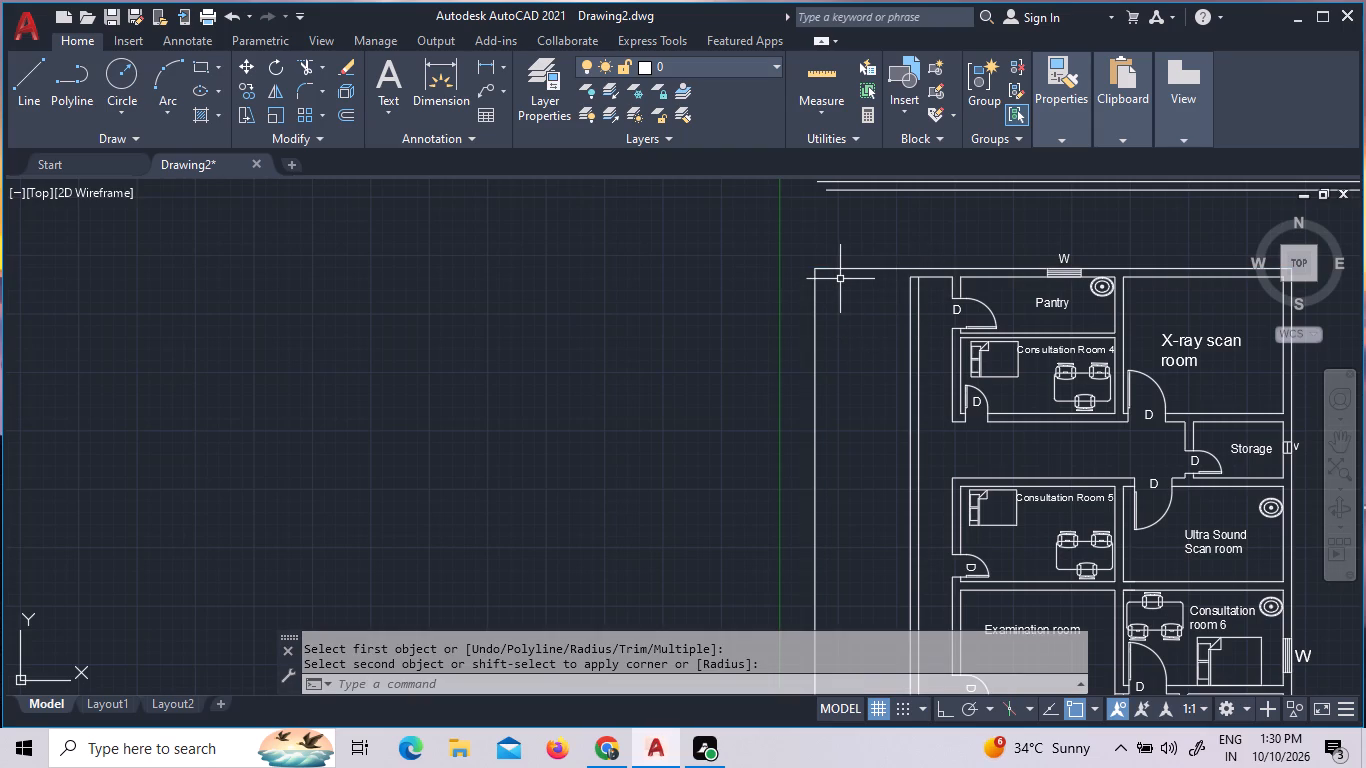
Offset the new west line 9" outward to the west to form the wall's outer face.
key("o")
key("Return")
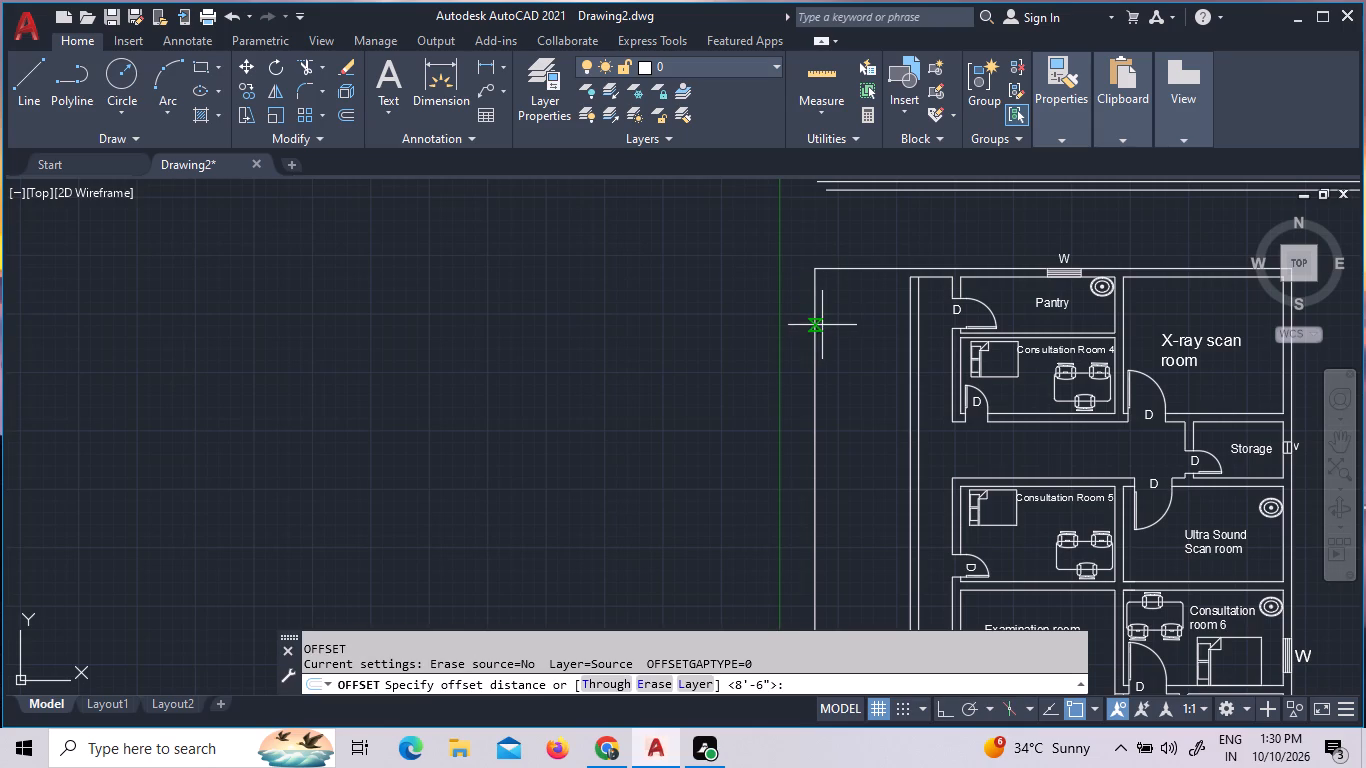
type("9\"")
key("Return")
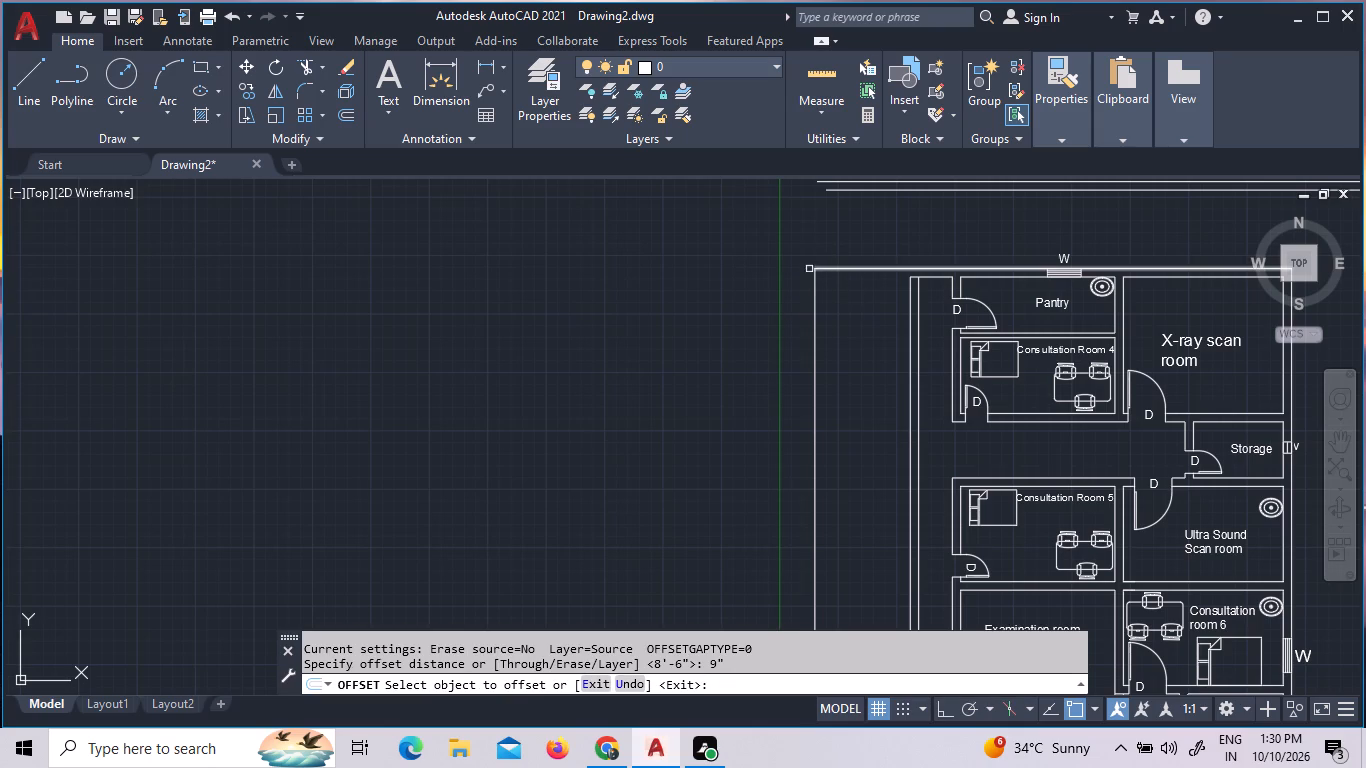
left_click(814, 304)
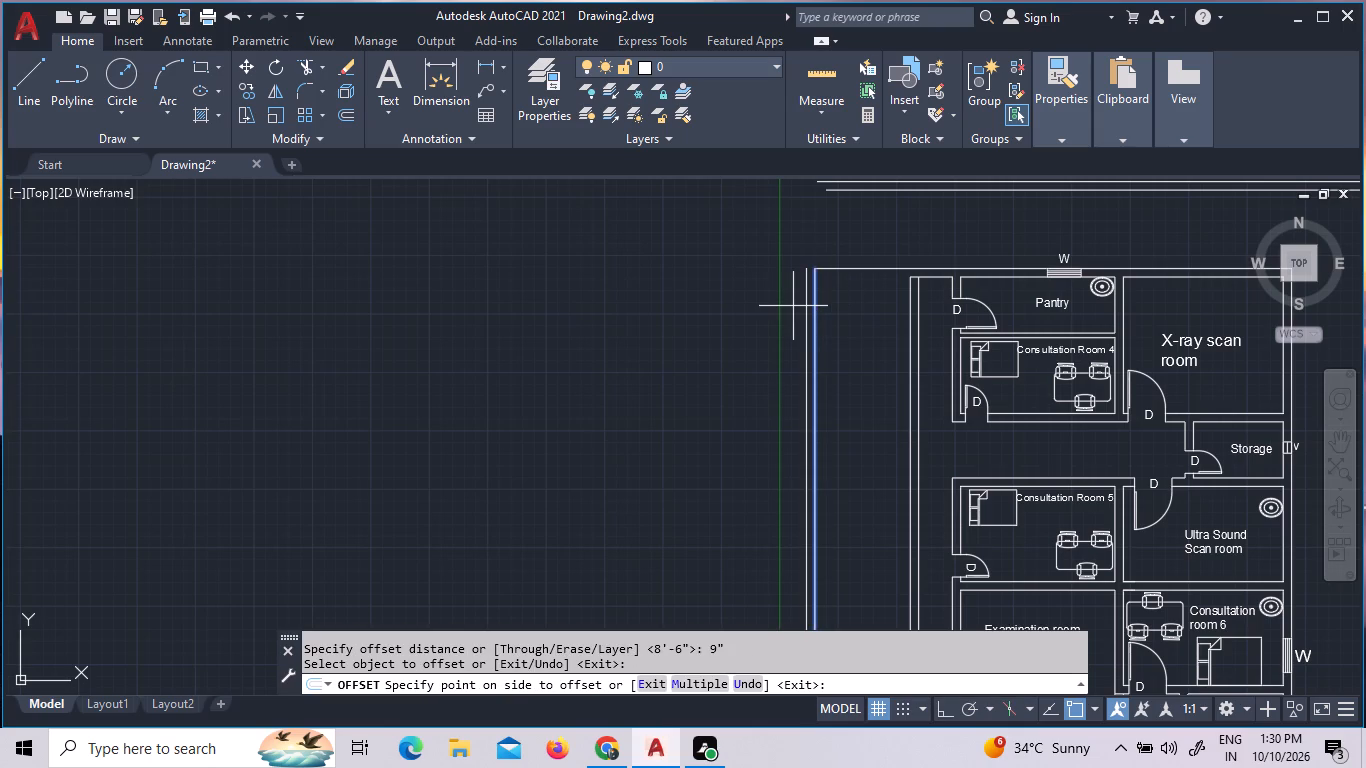
left_click(790, 306)
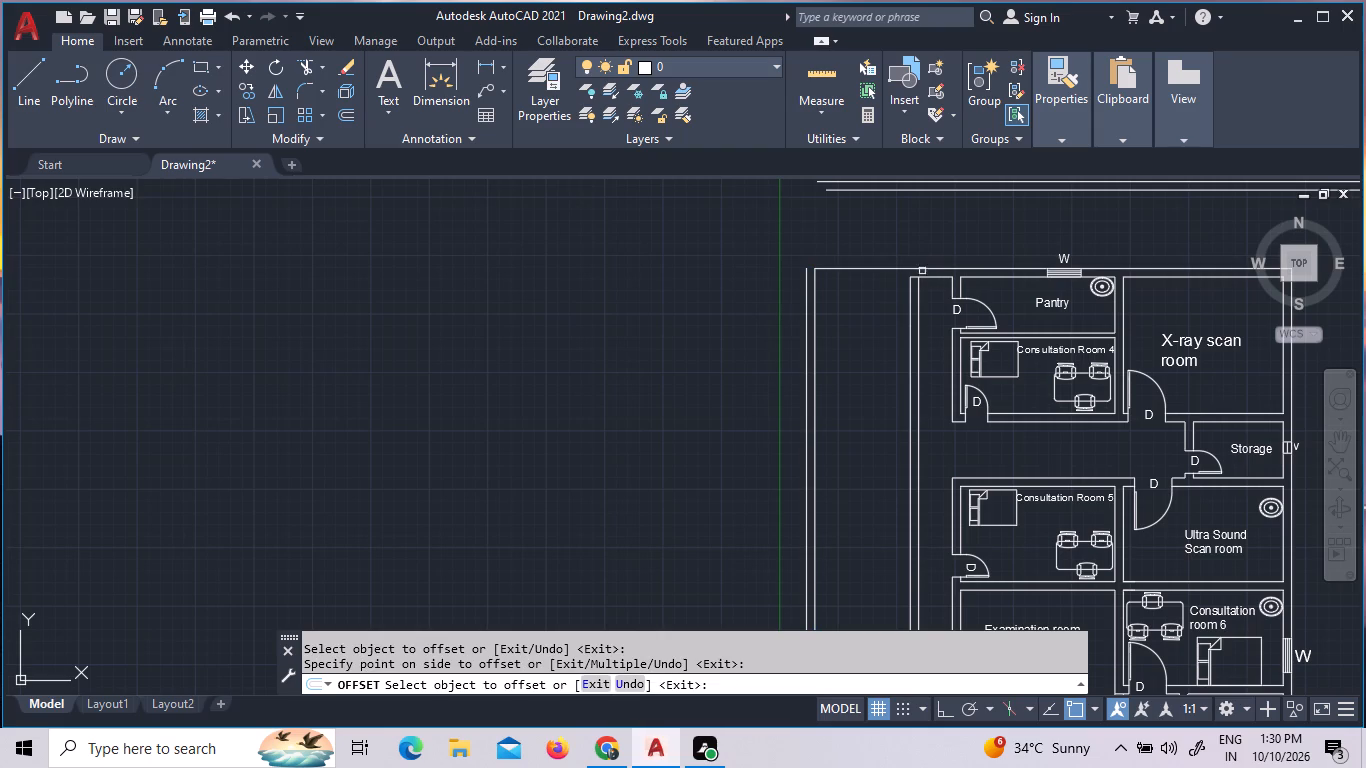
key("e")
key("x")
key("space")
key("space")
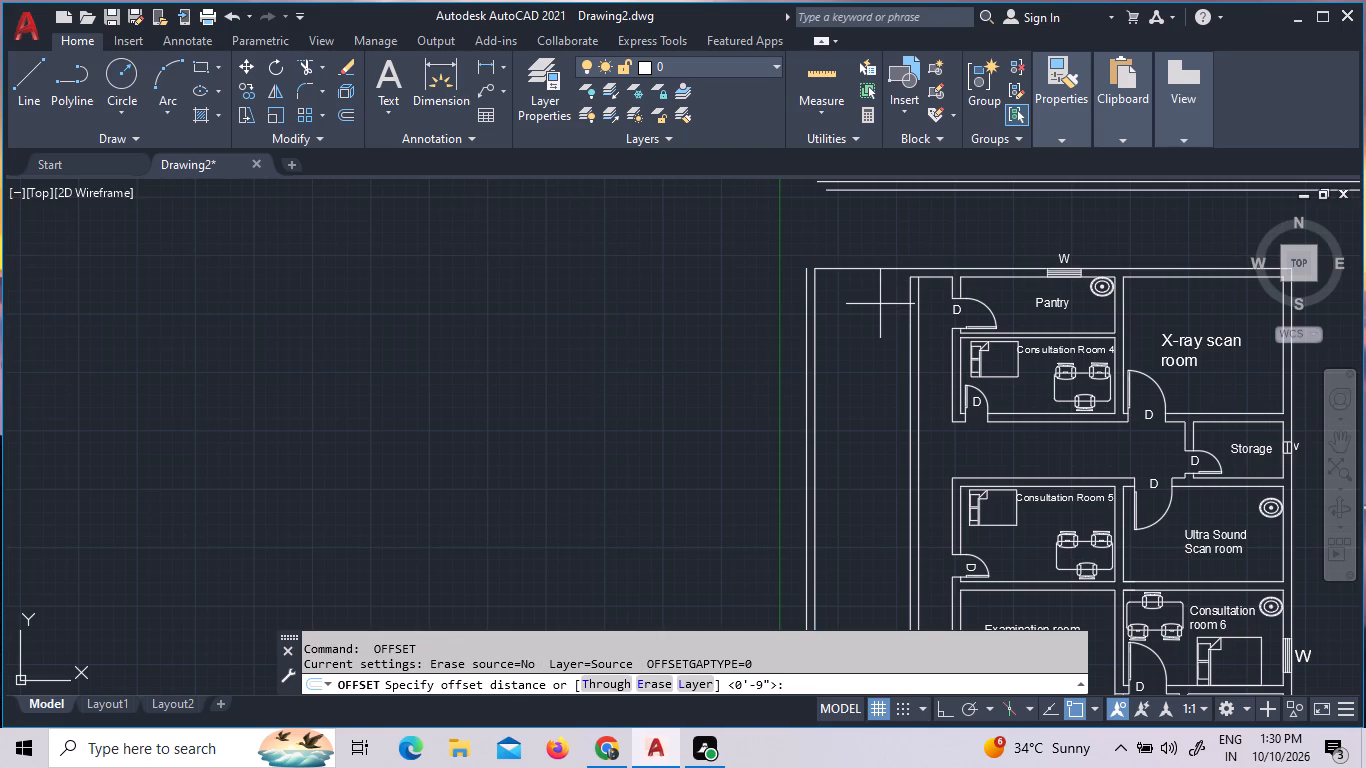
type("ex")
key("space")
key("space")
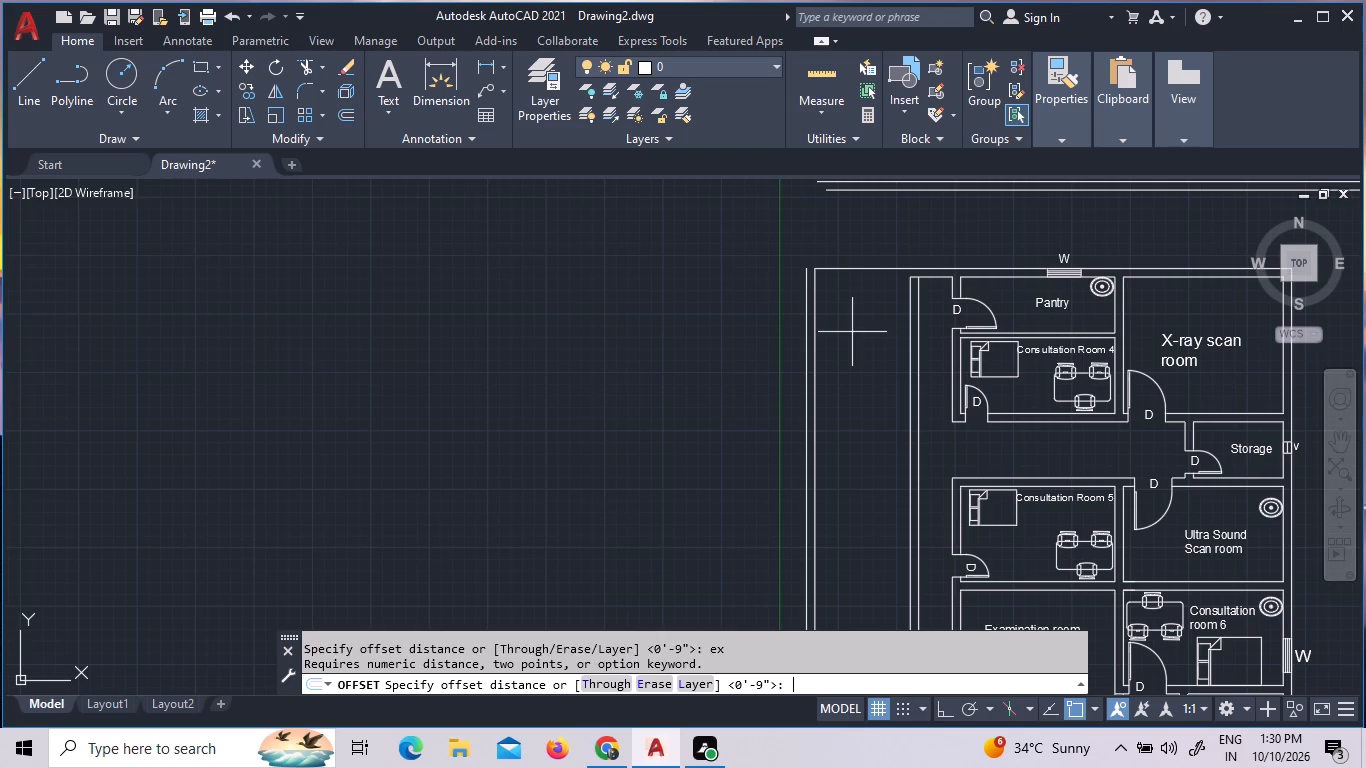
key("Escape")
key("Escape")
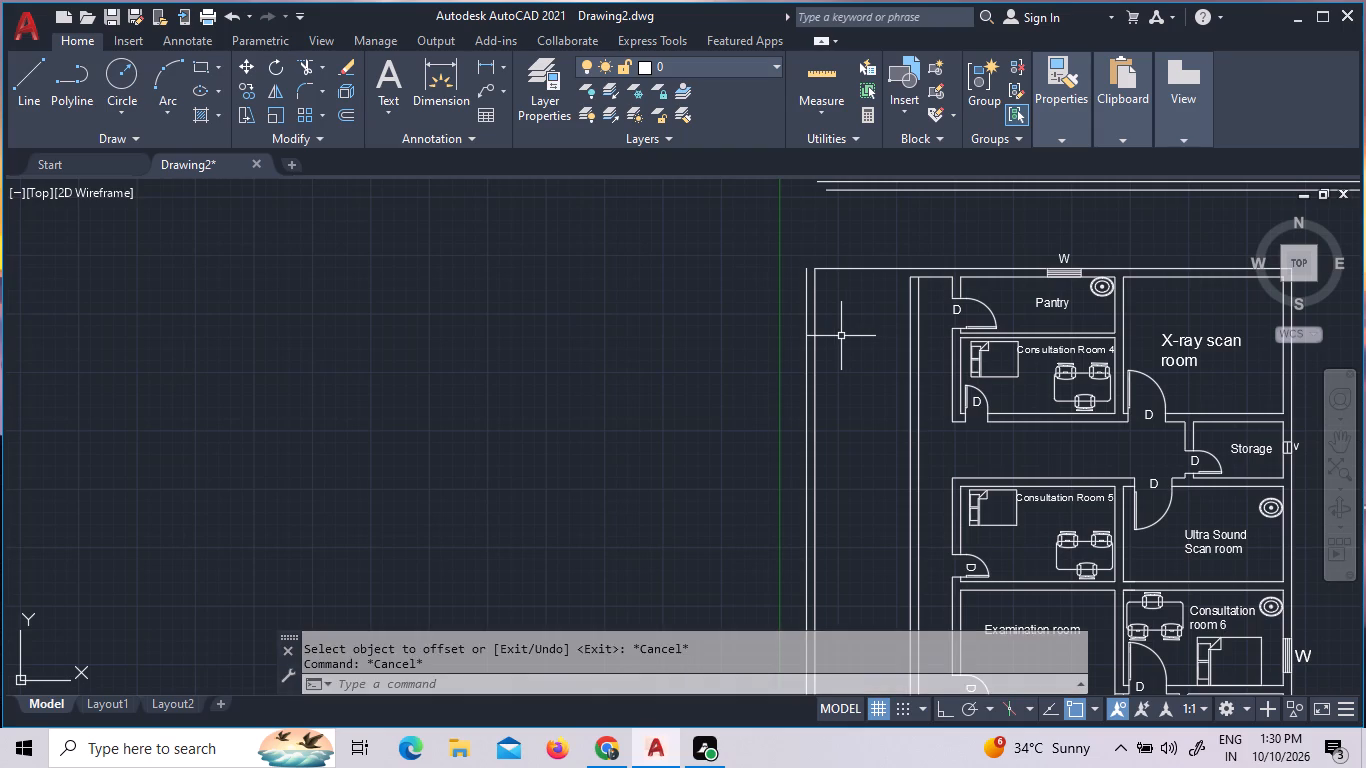
Extend the north wall's outer and inner lines west to the outer face of the new west wall.
key("e")
type("x")
key("space")
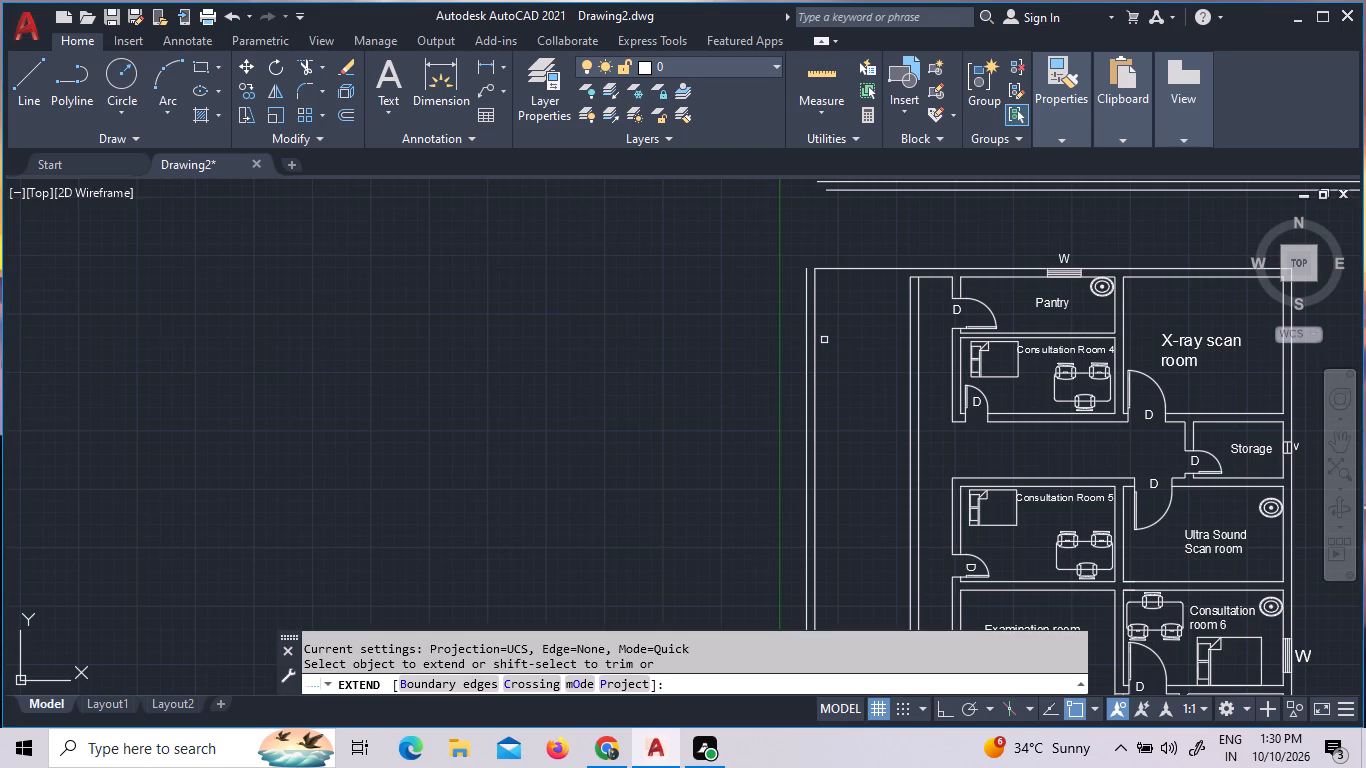
left_click(821, 270)
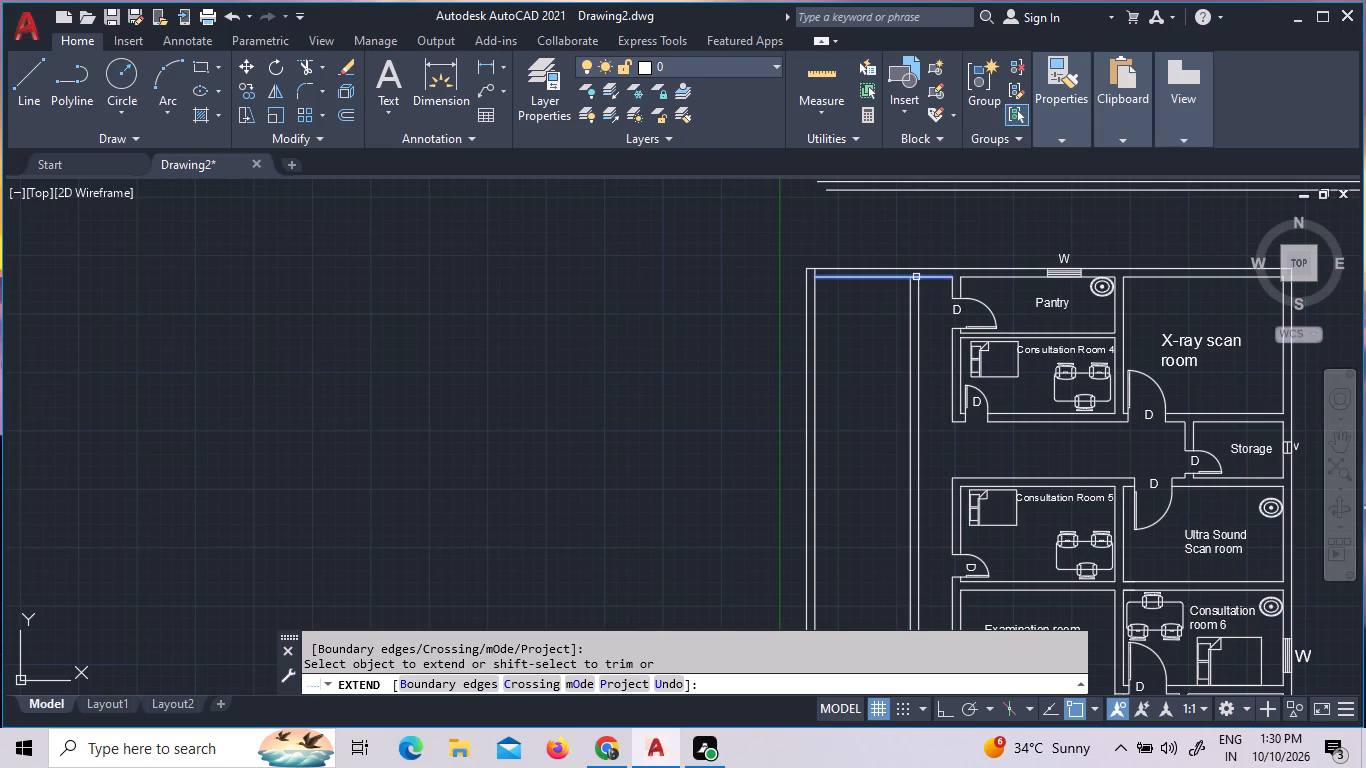
left_click(916, 277)
left_click(821, 274)
key("Escape")
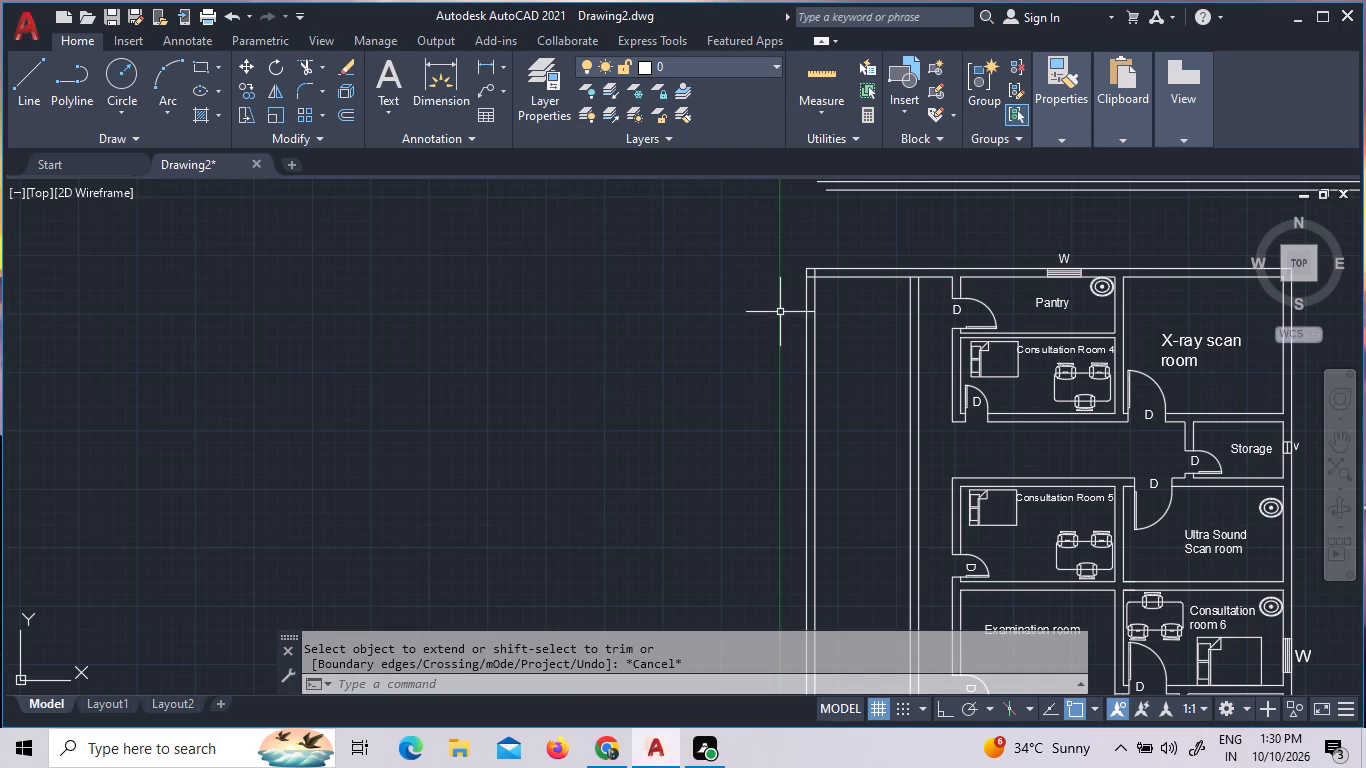
Trim the overlapping lines inside the northwest corner and the north wall's inner line between the corridor wall's two faces.
scroll(837, 266, "up", 3)
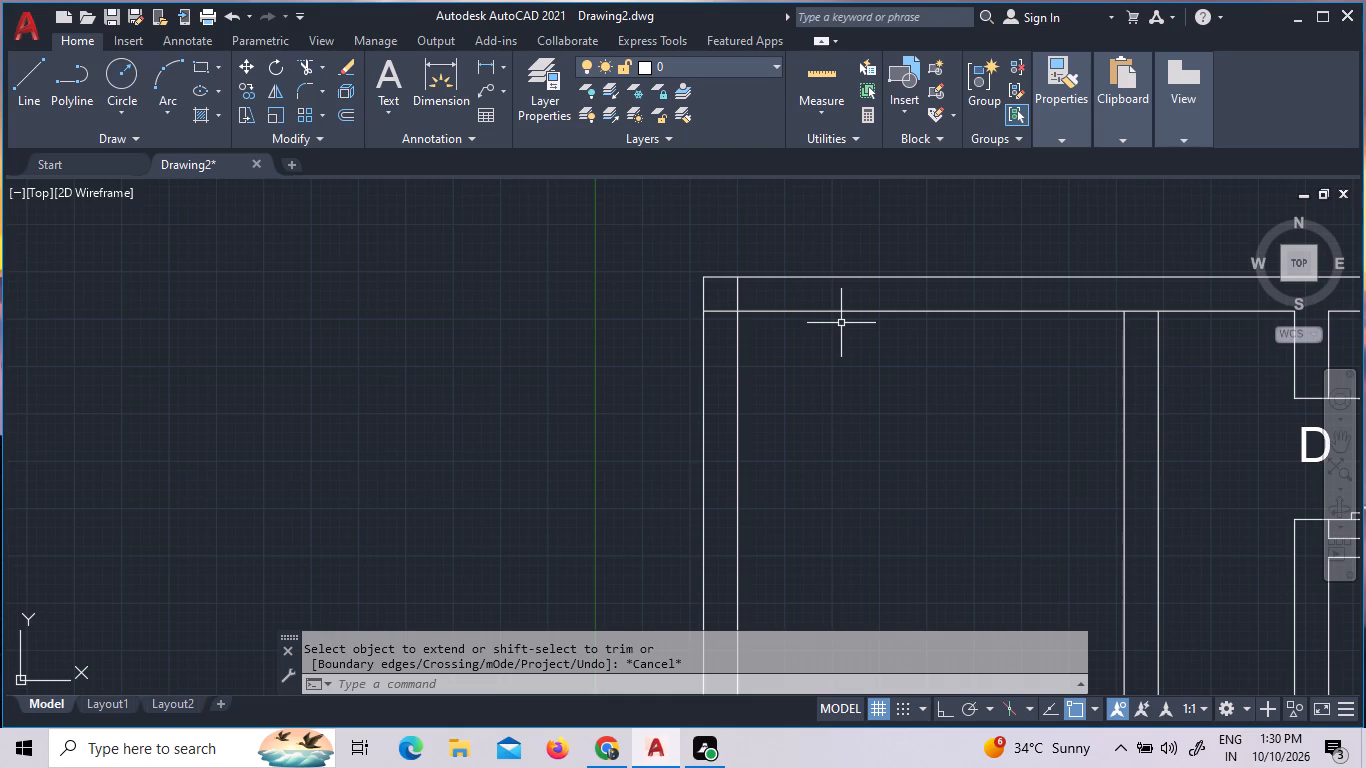
type("tr")
key("space")
key("space")
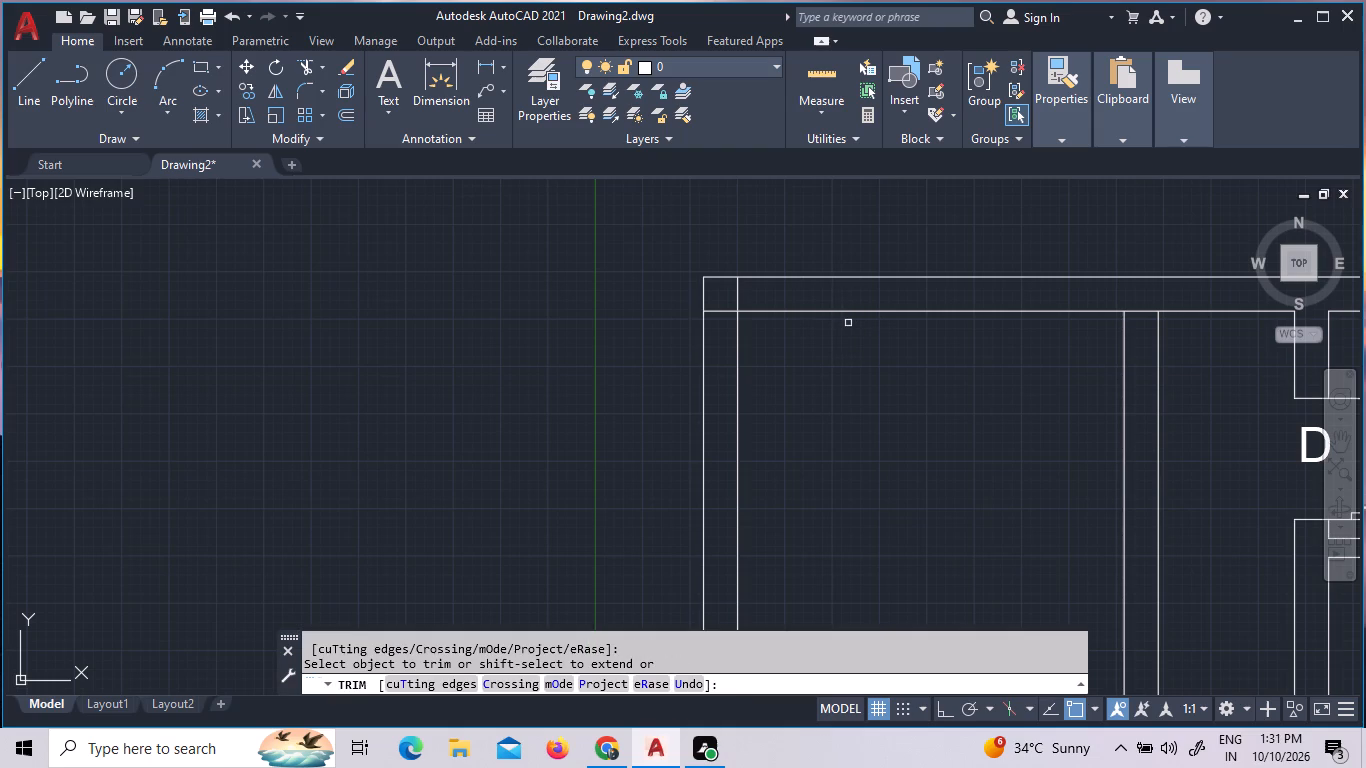
left_click(742, 288)
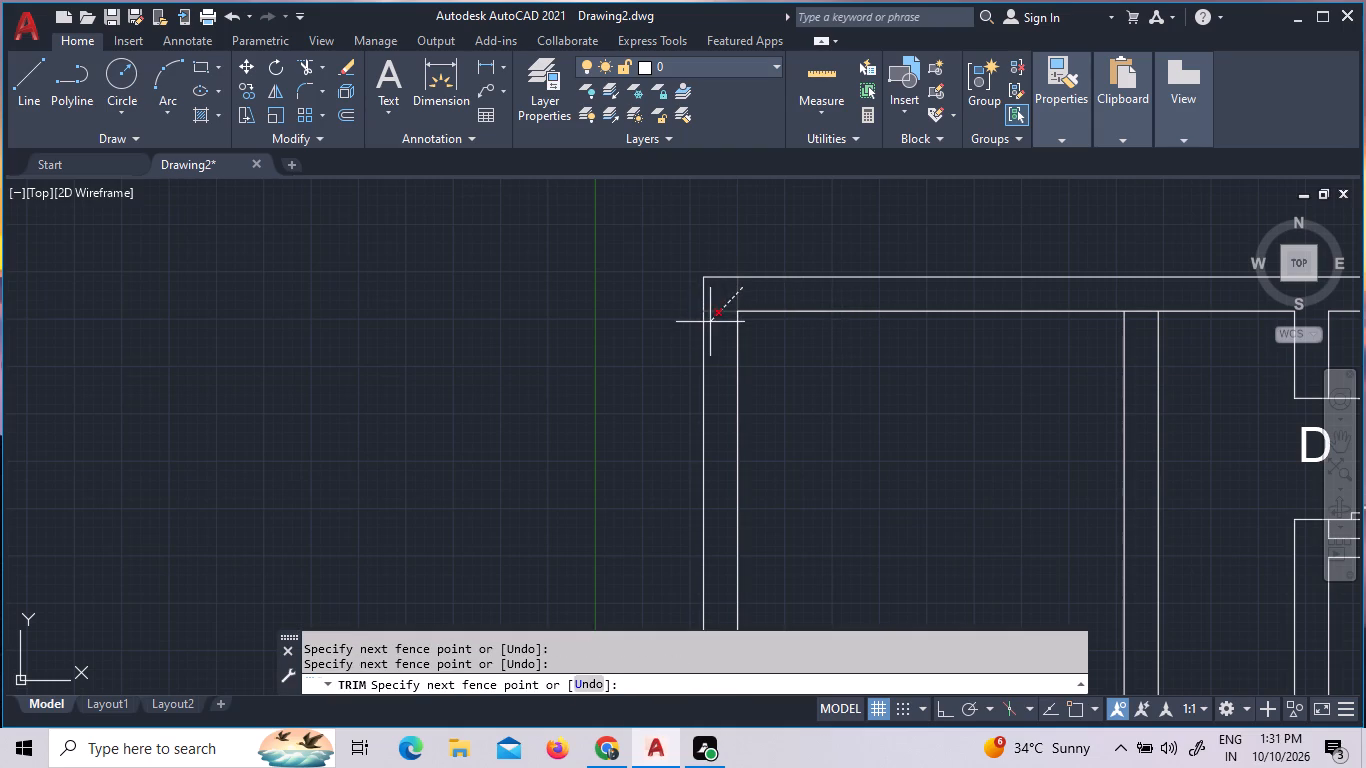
left_click(710, 322)
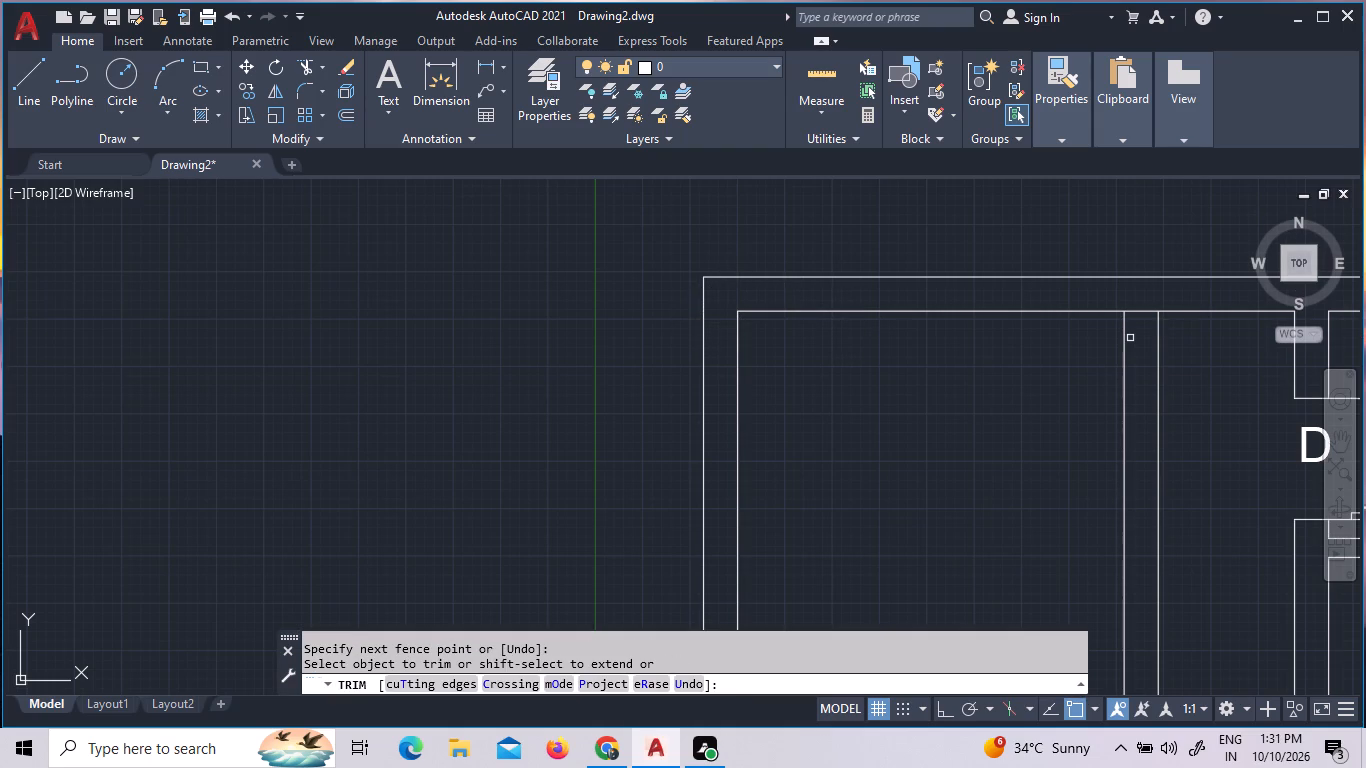
left_click(1141, 329)
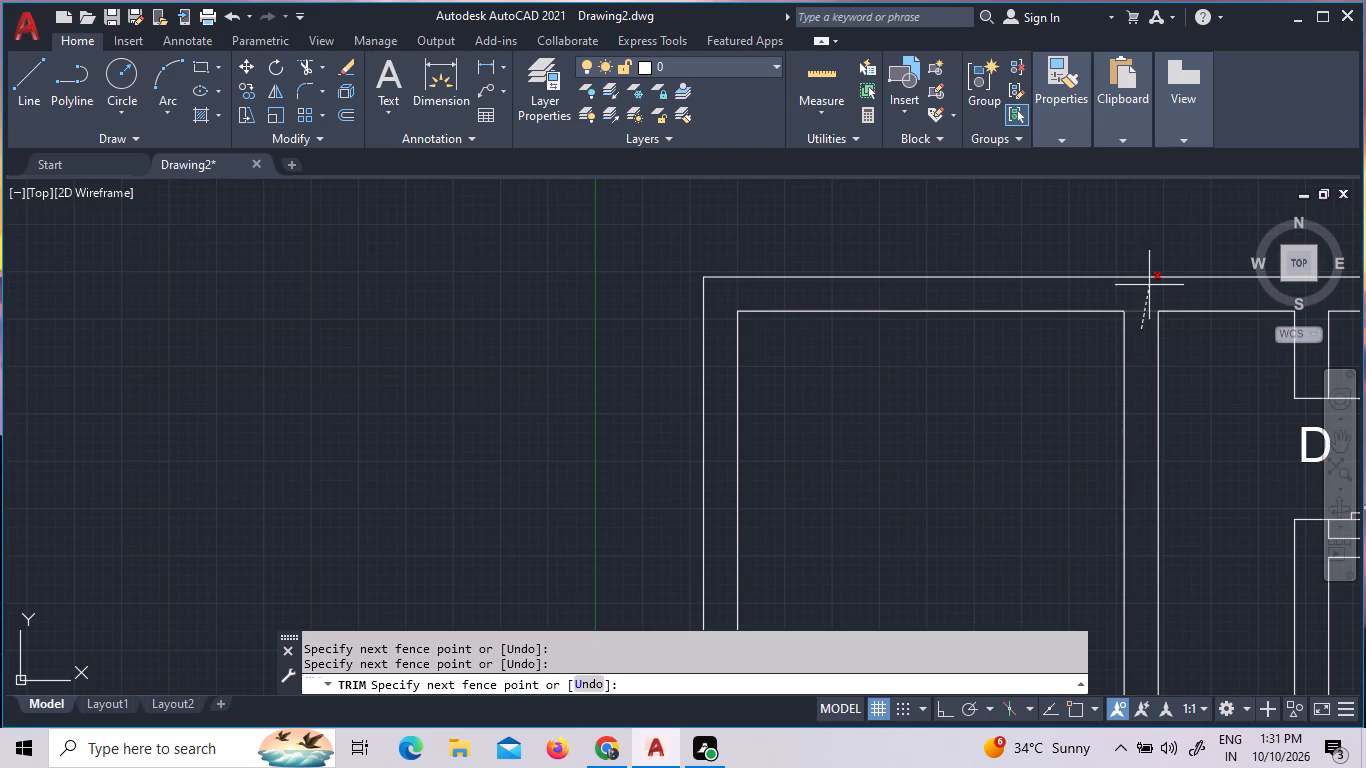
left_click(1149, 285)
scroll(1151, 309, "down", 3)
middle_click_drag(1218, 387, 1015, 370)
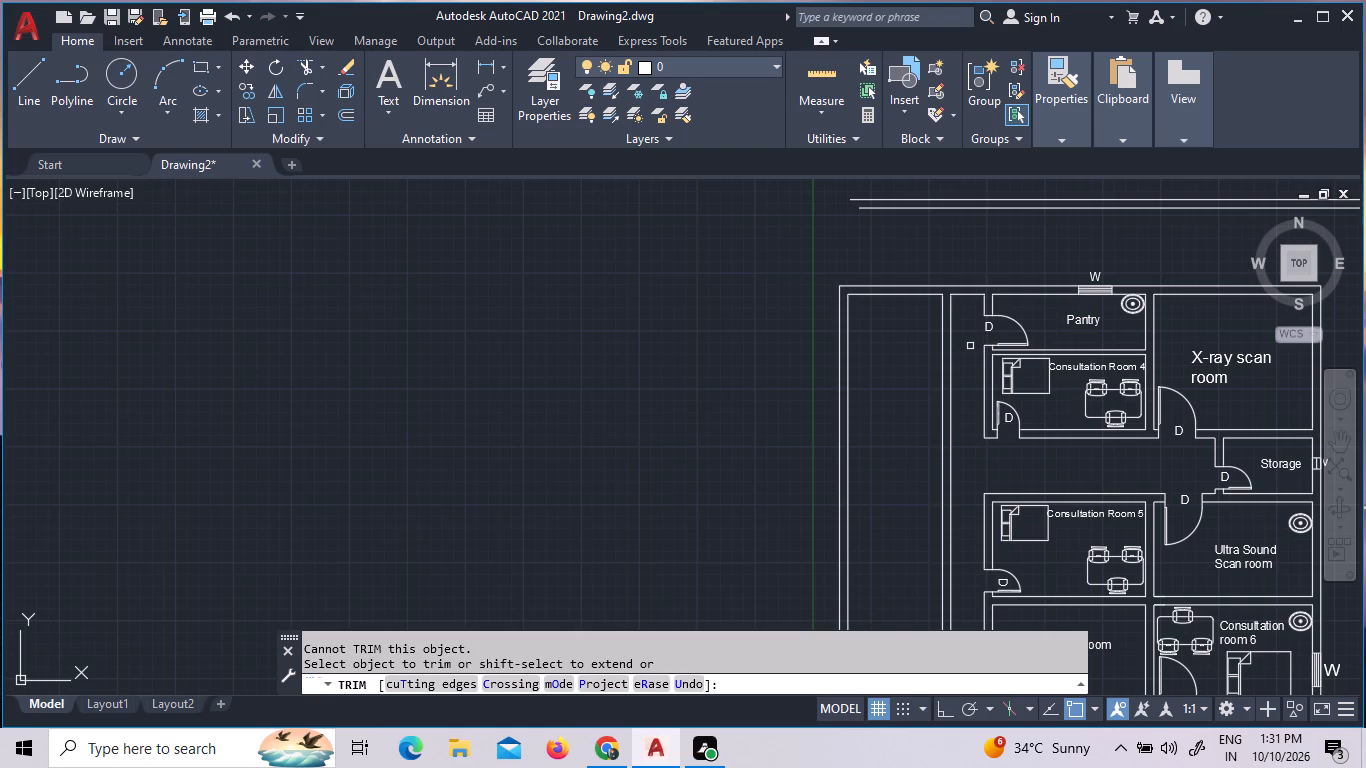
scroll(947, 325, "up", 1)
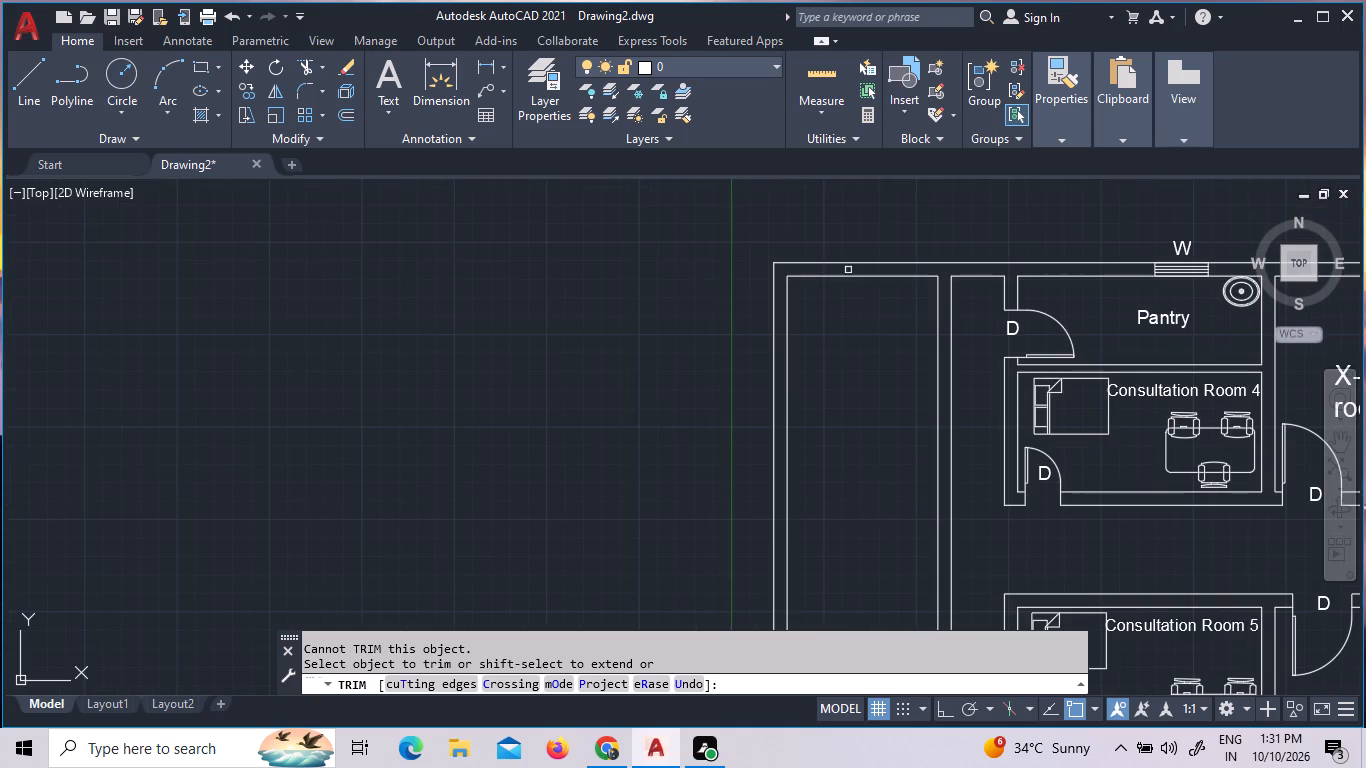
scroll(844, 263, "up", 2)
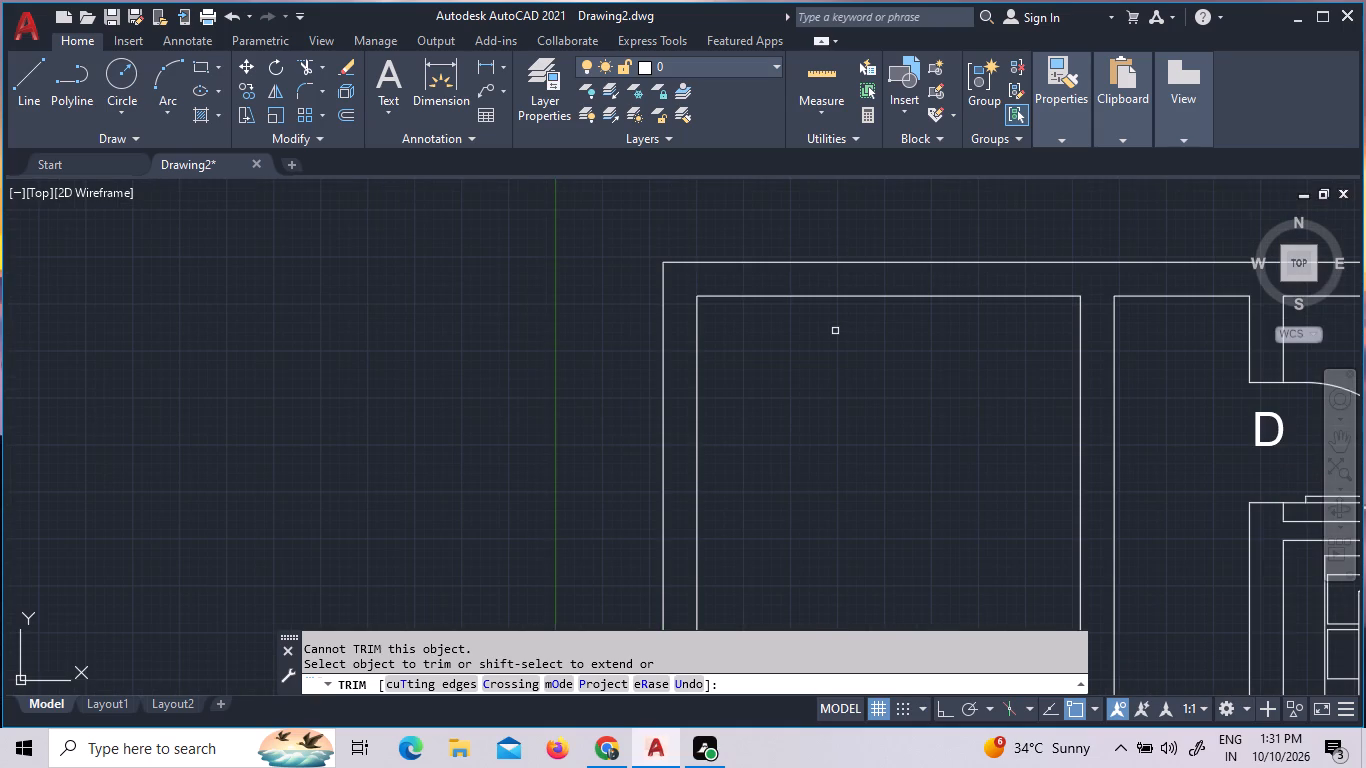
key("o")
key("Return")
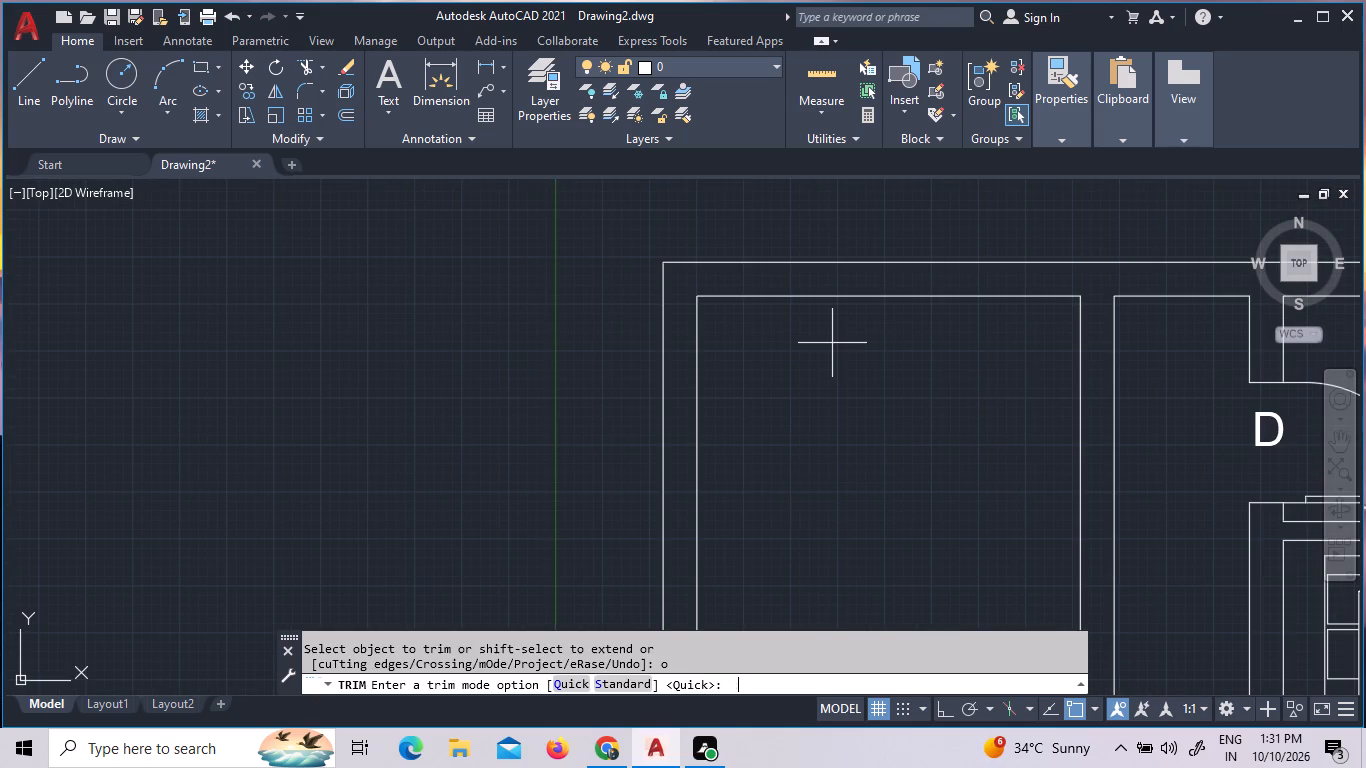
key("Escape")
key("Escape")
Offset the north wall's inner line in the west bay 5'6" south to place the first cross partition's north face.
key("o")
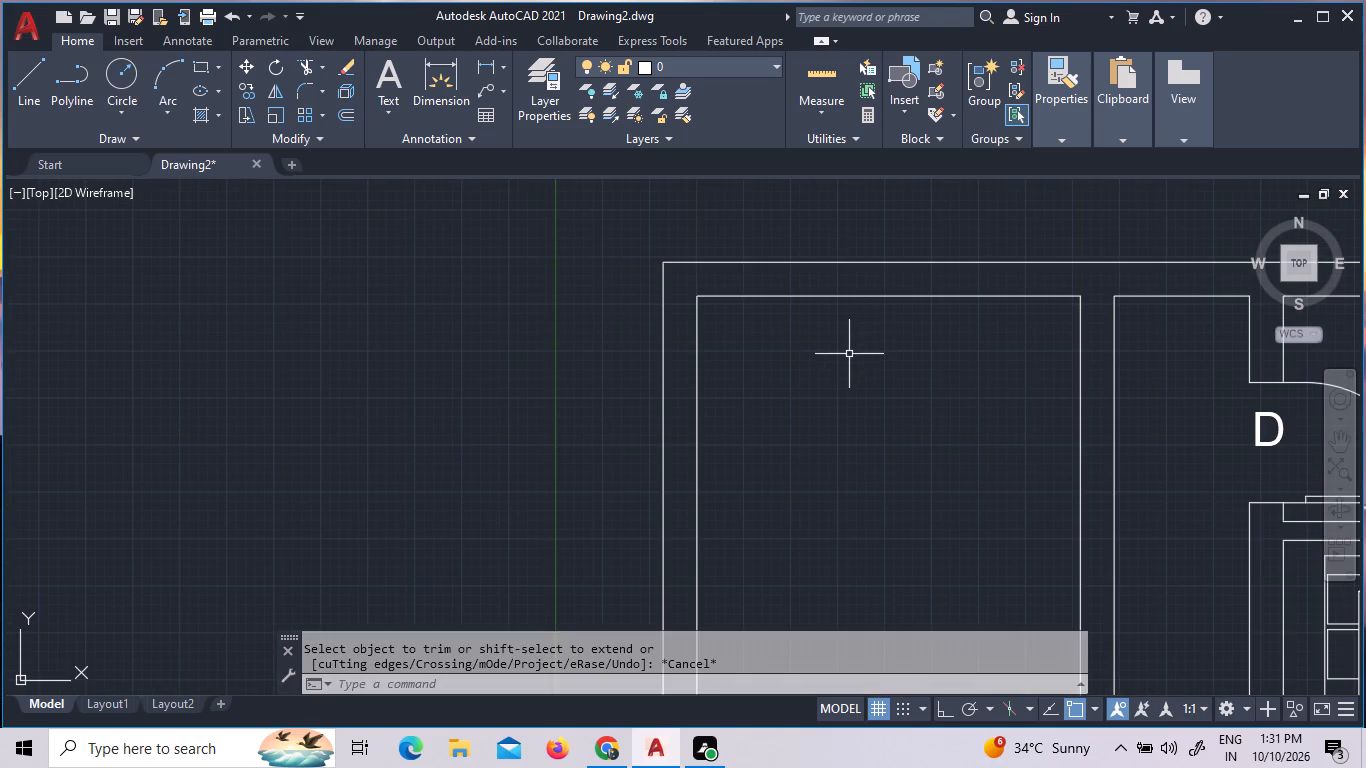
key("Return")
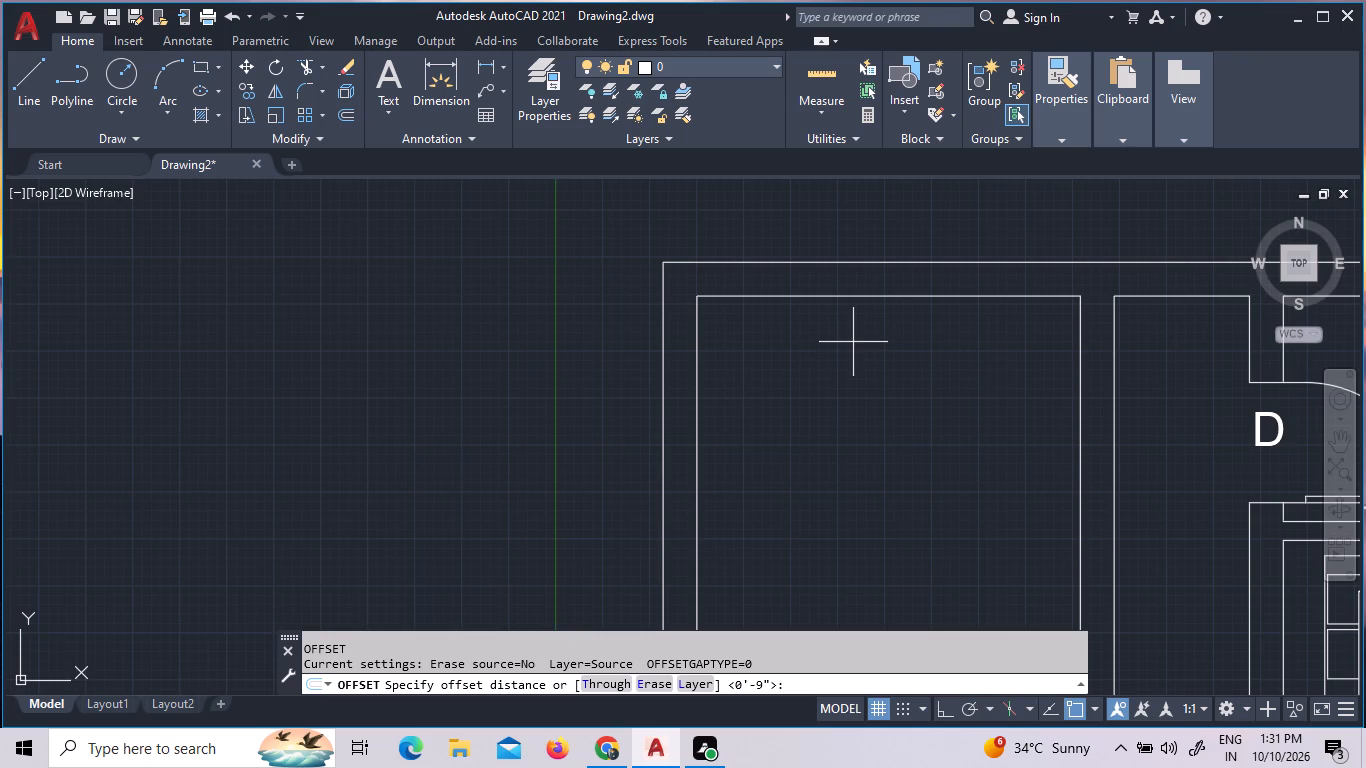
type("5'6\"")
key("Return")
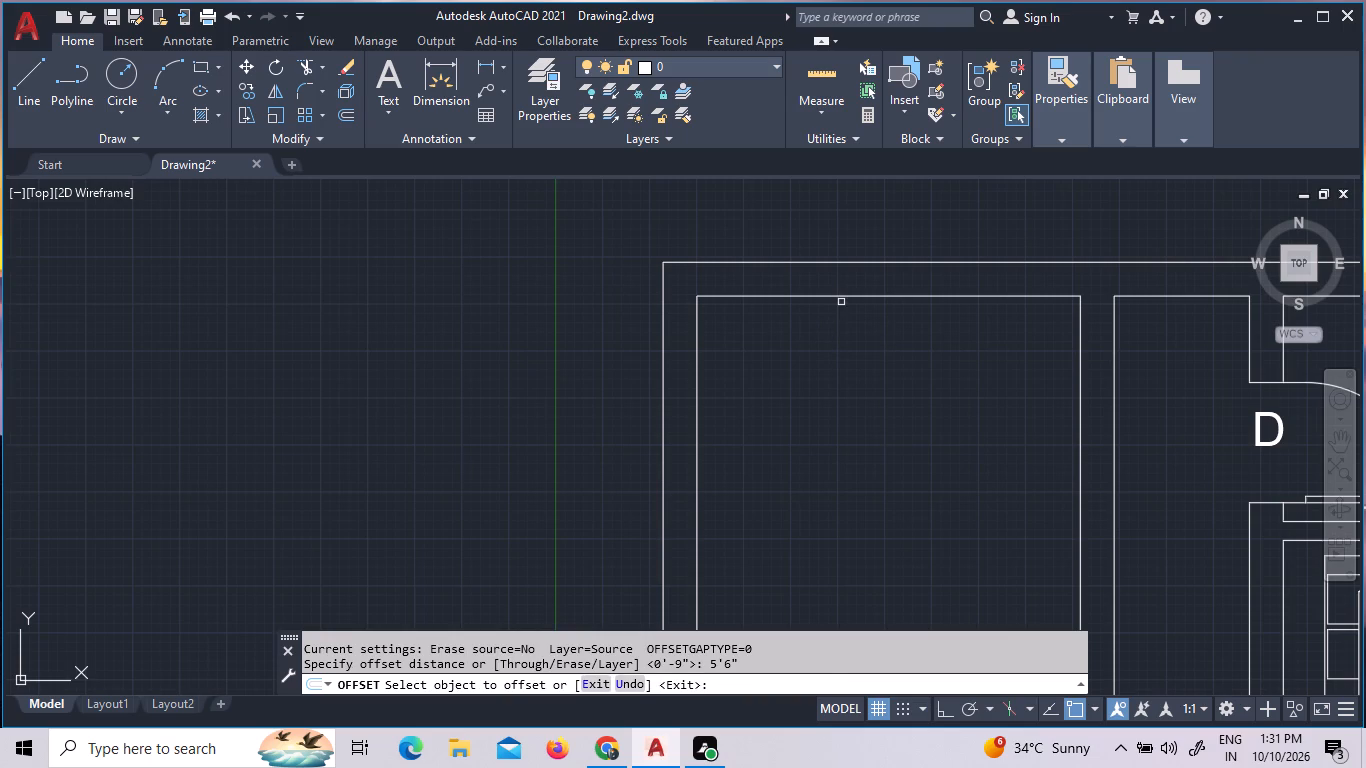
left_click(840, 296)
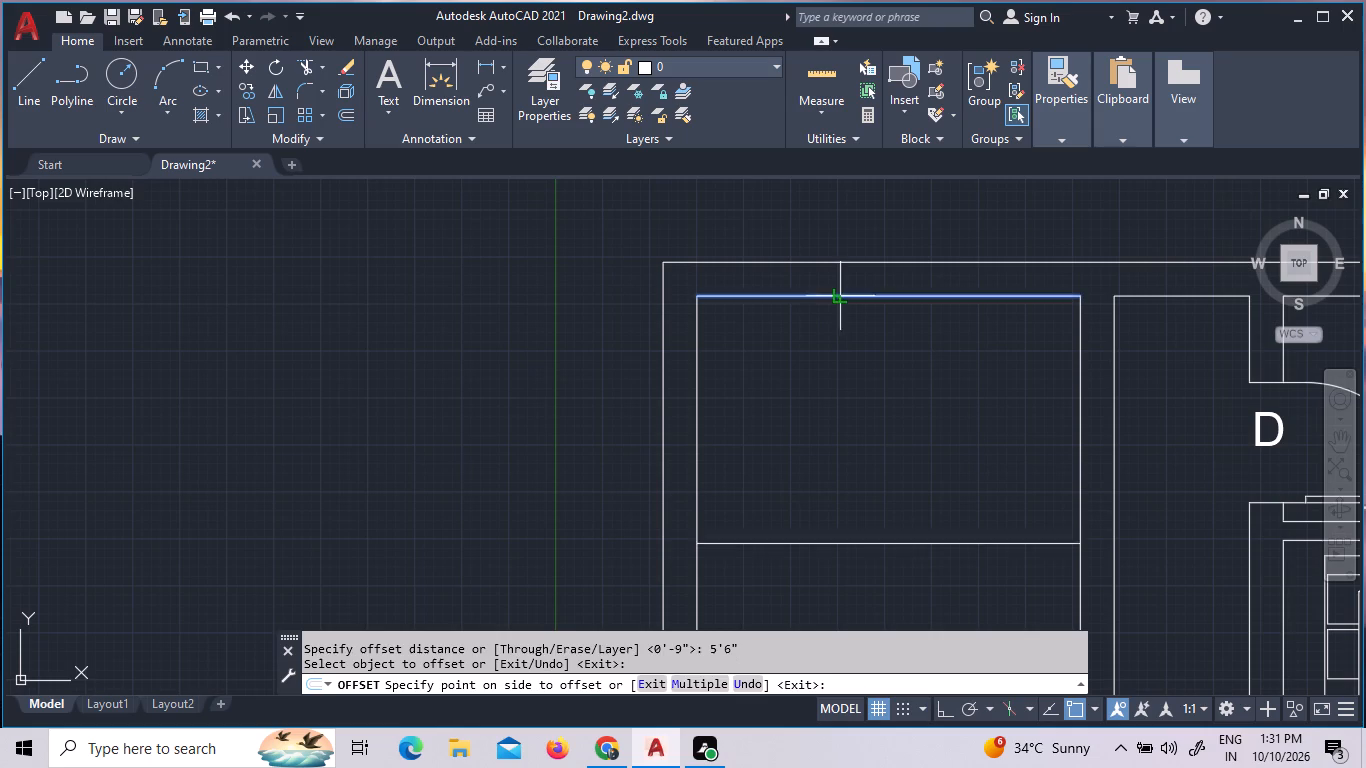
left_click(900, 451)
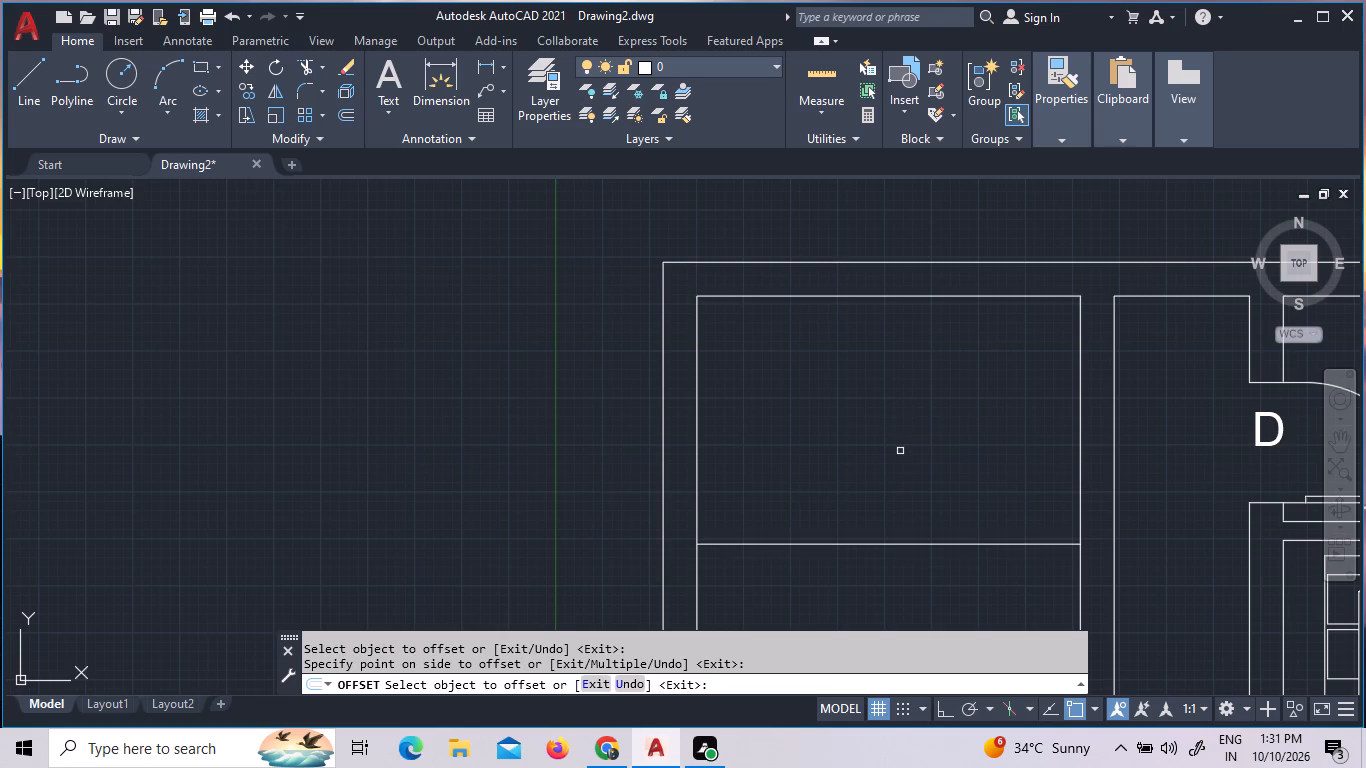
scroll(900, 451, "down", 2)
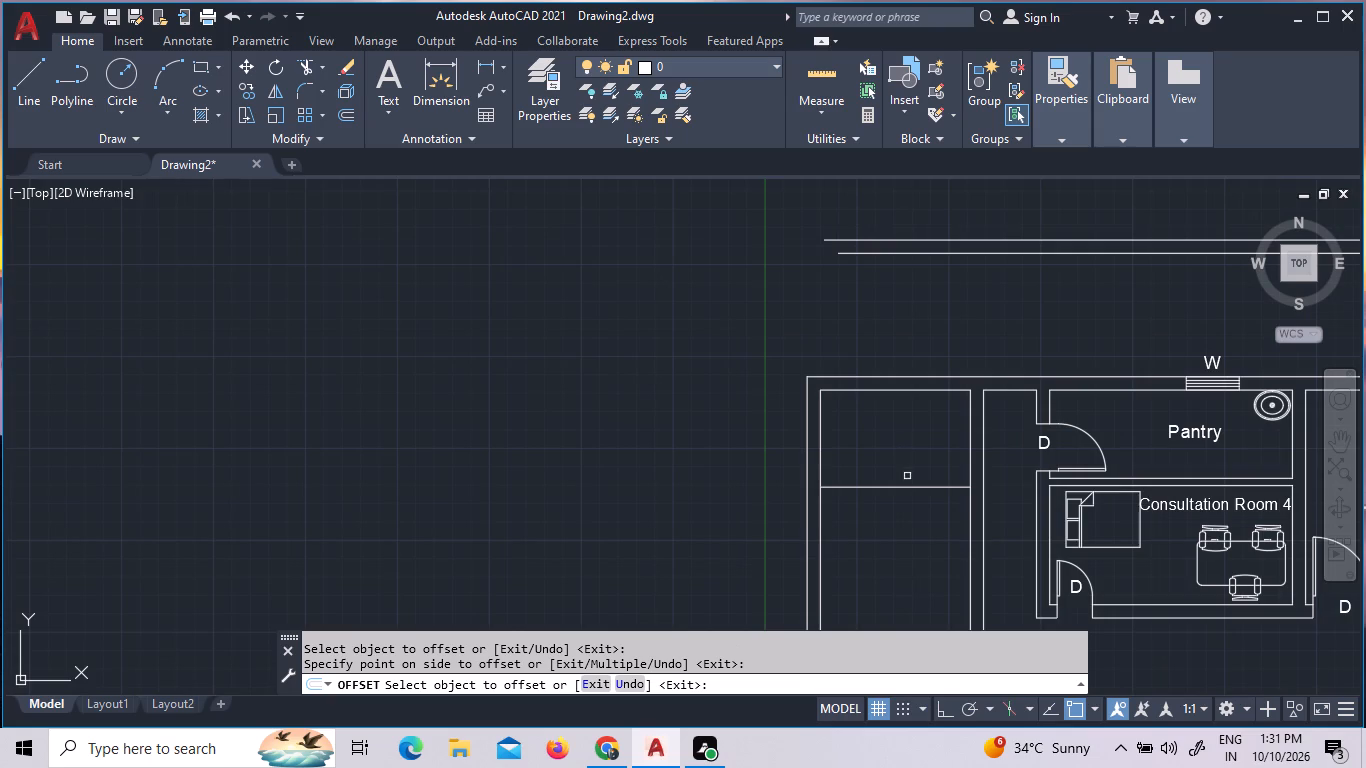
key("Escape")
Offset the first cross partition line 5" south to form the partition's other face.
key("o")
key("Return")
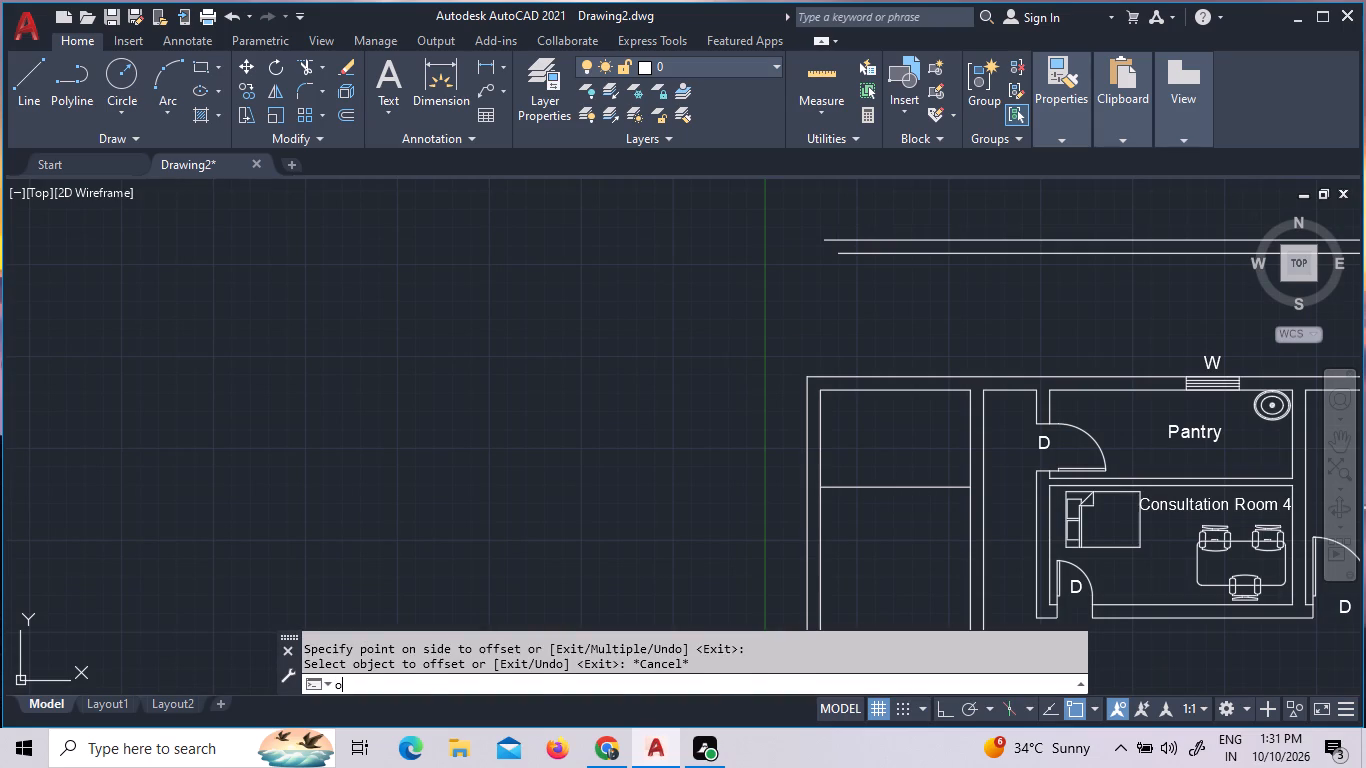
key("5")
key("shift+quotedbl")
key("Return")
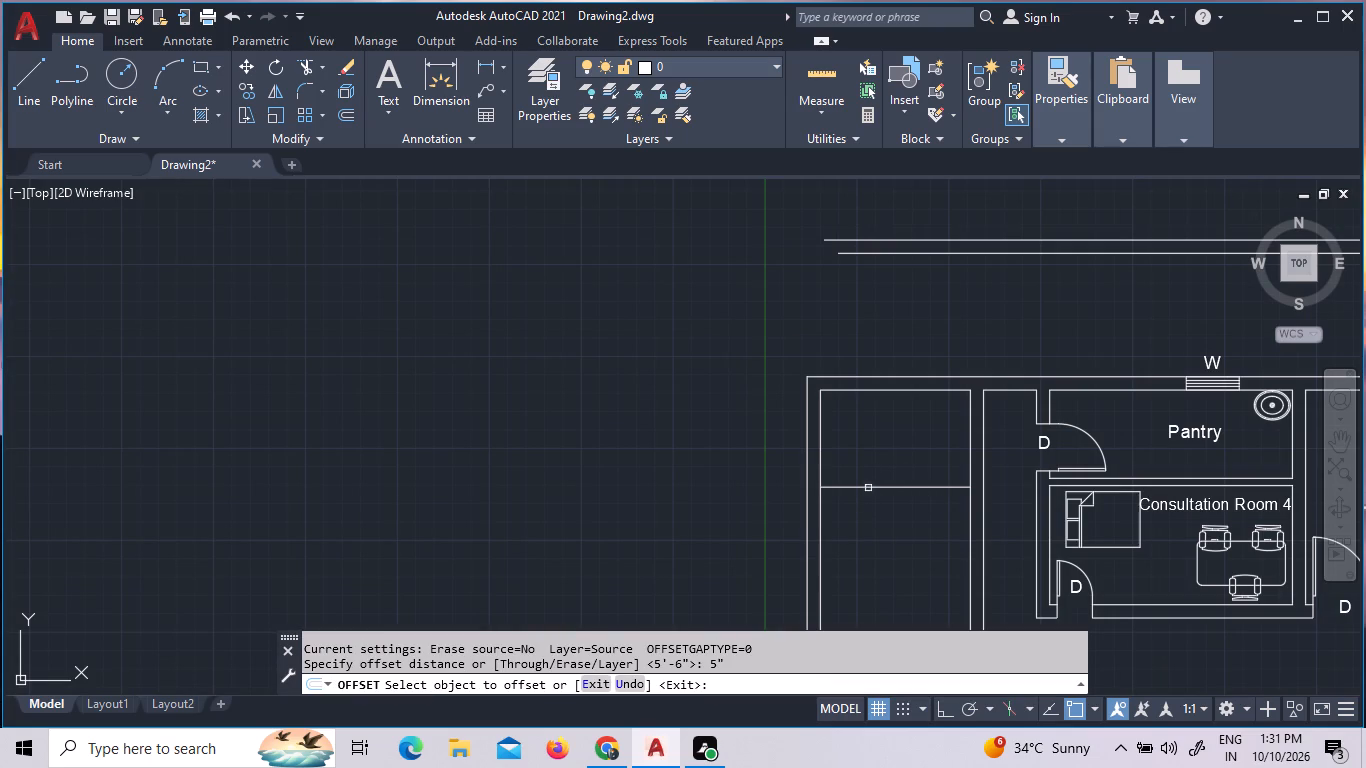
left_click(867, 488)
left_click(869, 527)
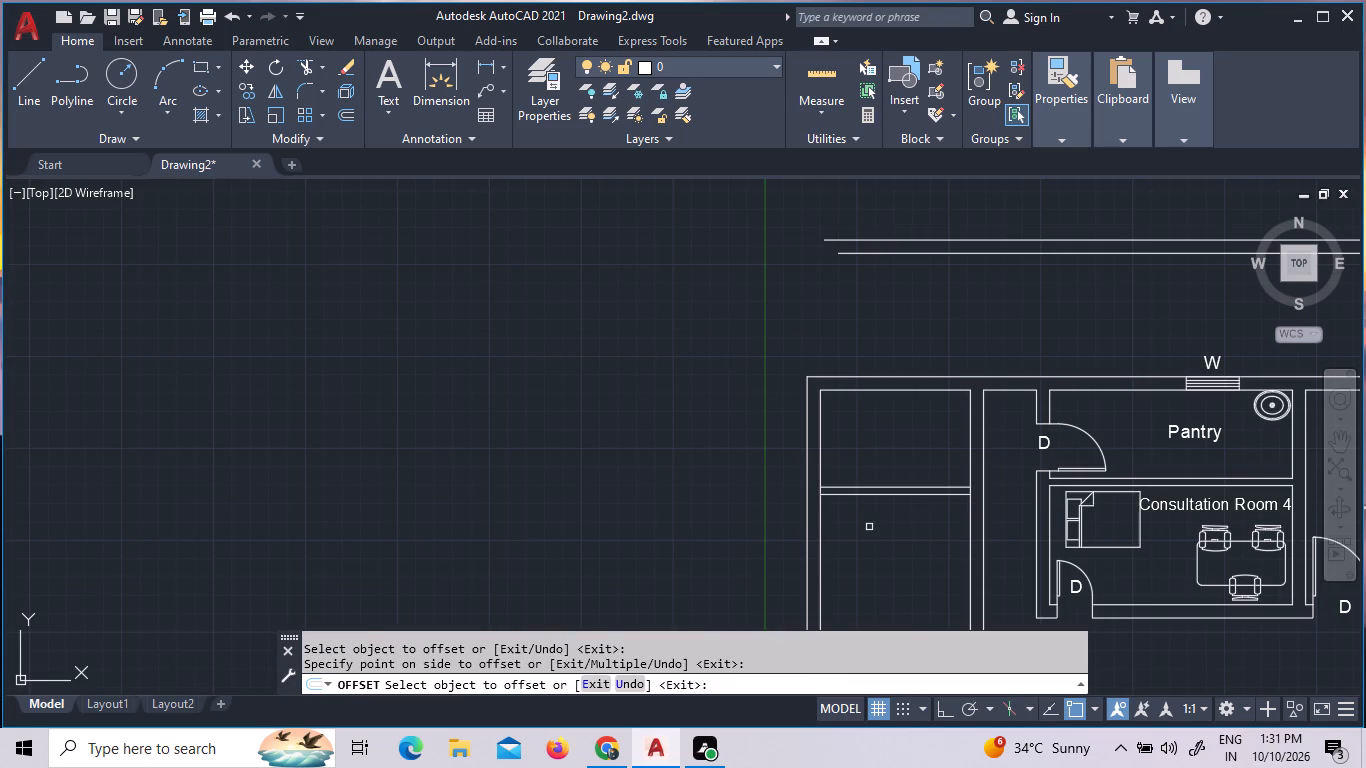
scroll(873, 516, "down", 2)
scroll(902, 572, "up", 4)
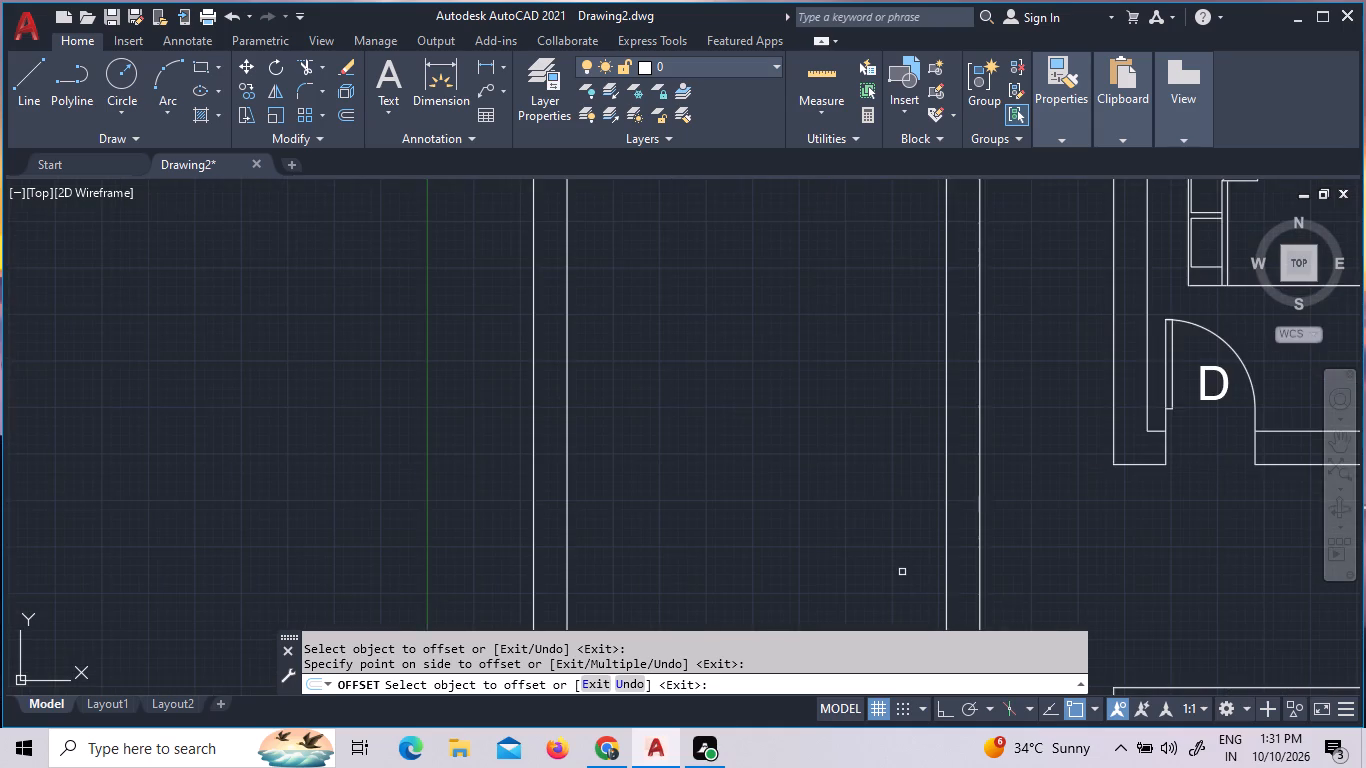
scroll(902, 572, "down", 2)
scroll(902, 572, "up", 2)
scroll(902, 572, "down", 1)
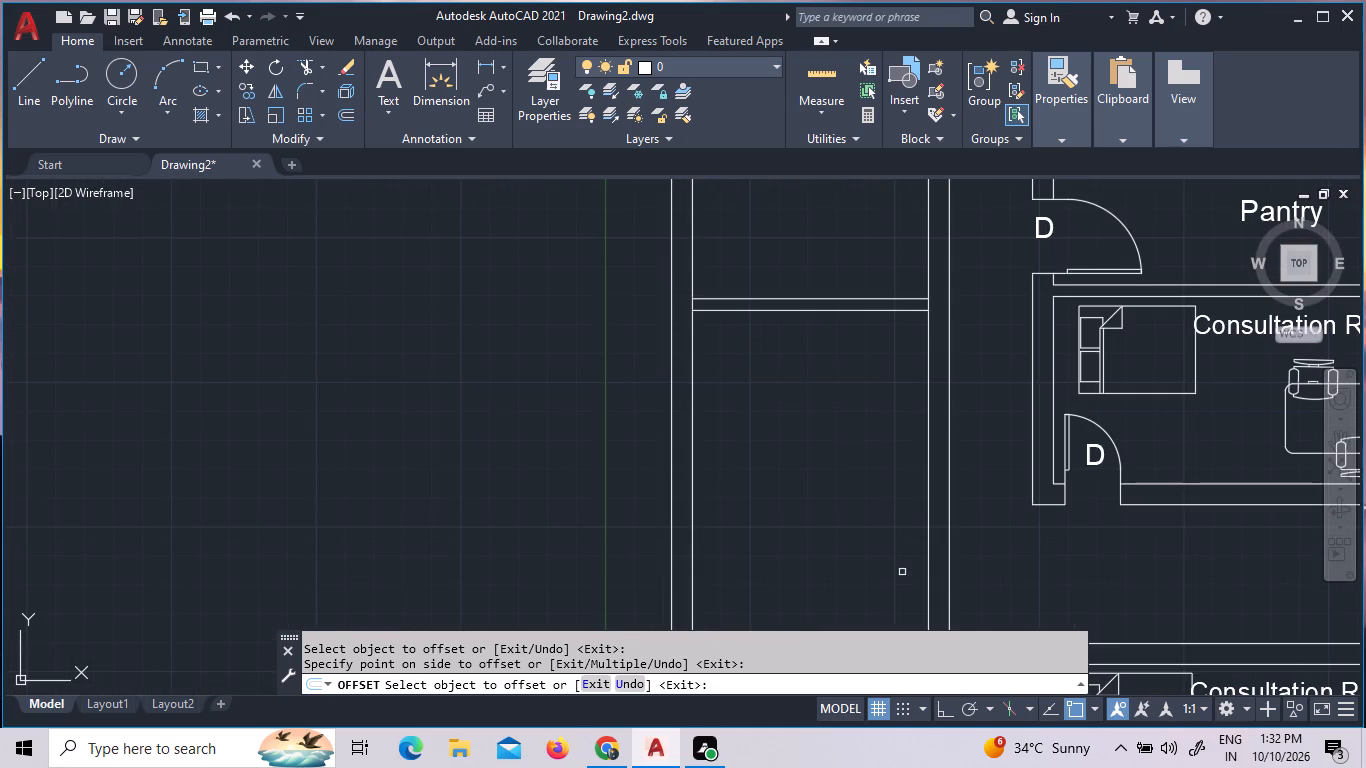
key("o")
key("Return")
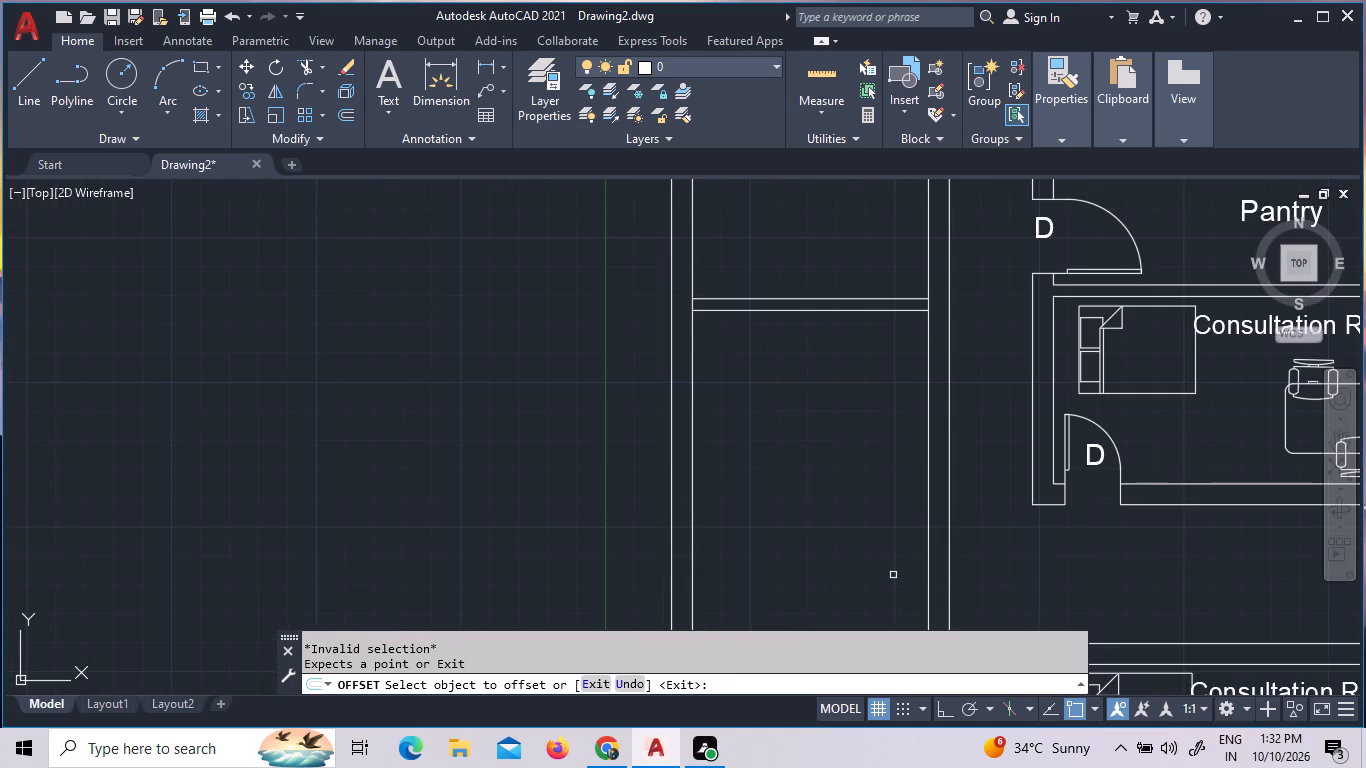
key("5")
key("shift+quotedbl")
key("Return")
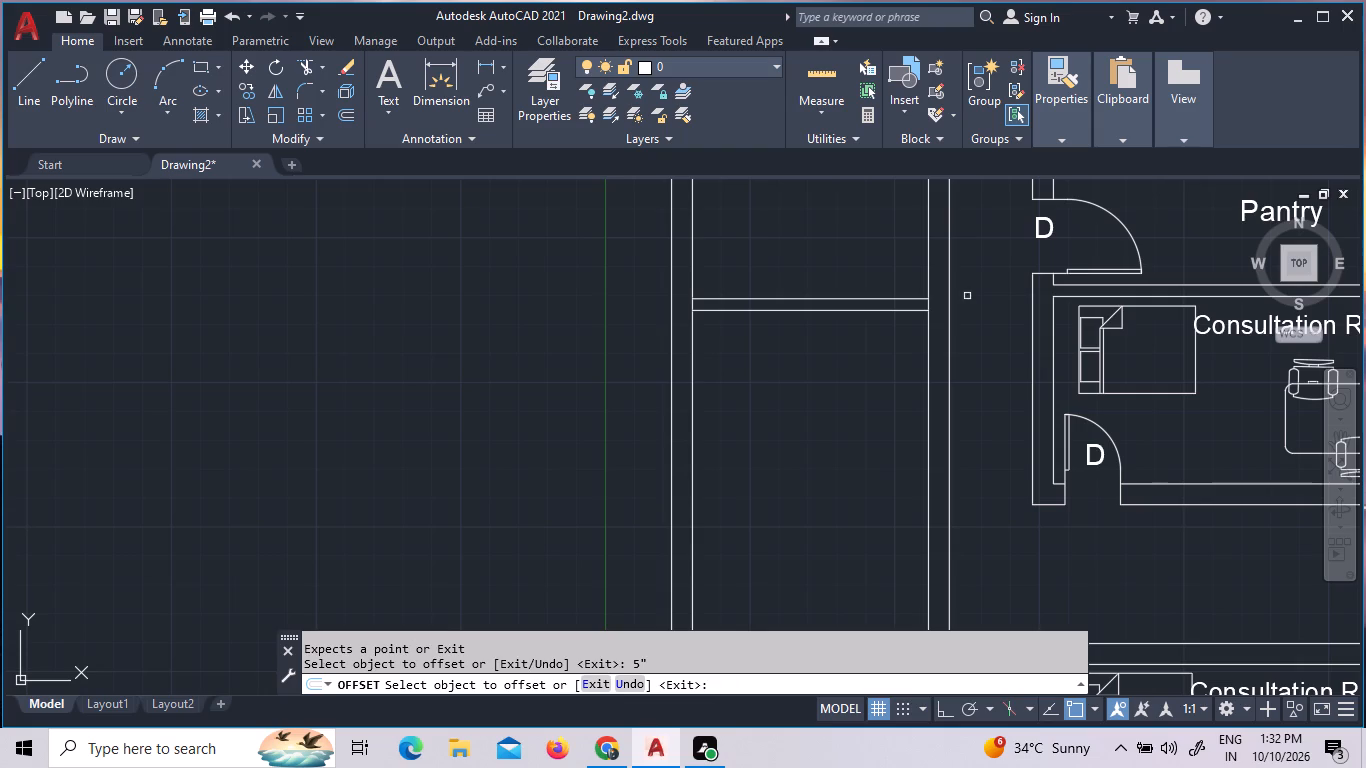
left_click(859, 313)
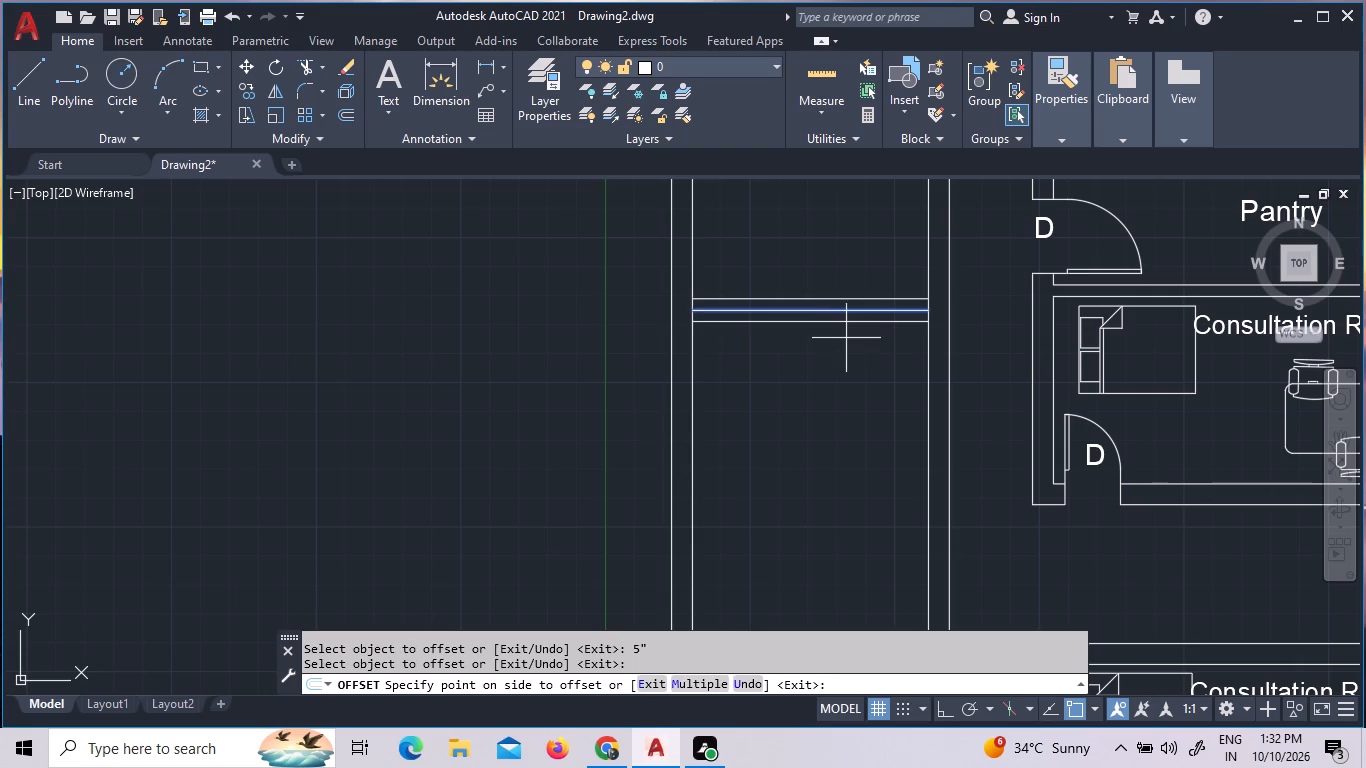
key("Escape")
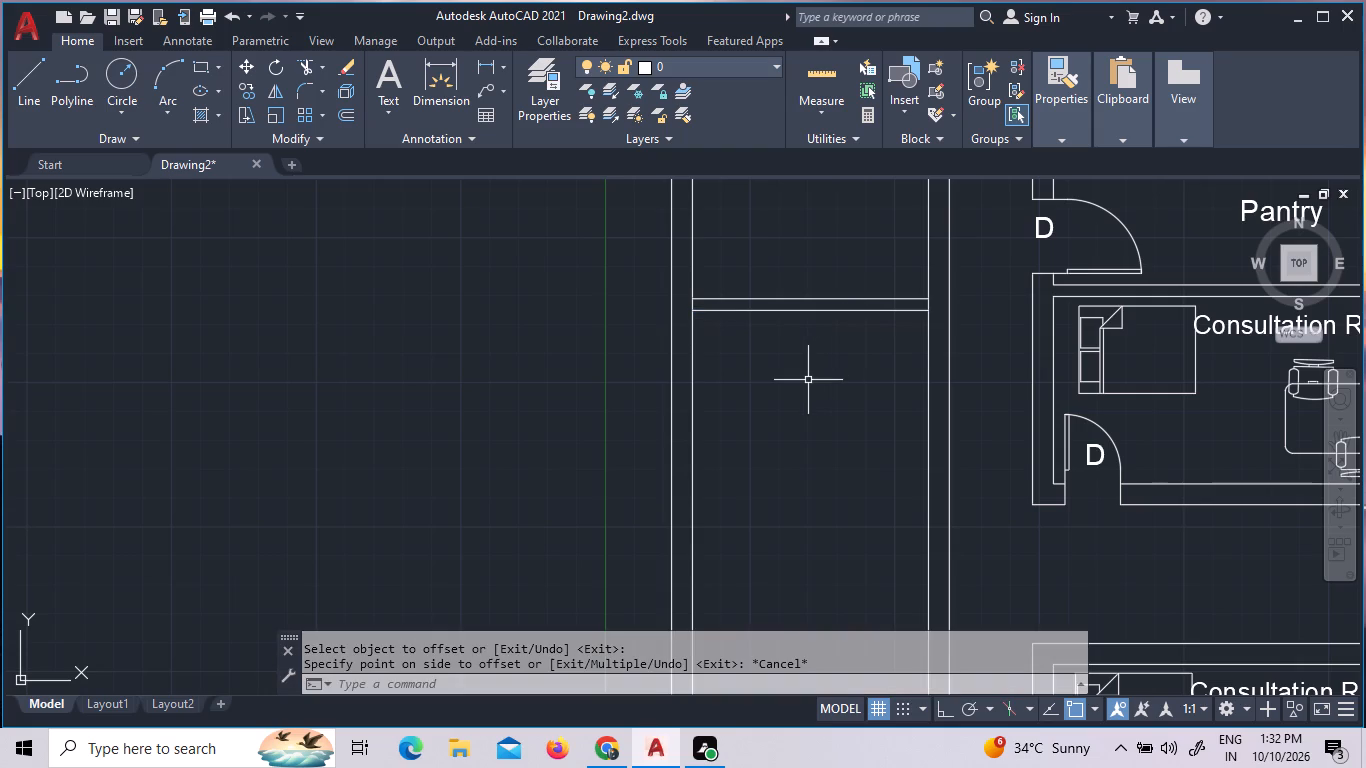
Offset the first partition's south face 5'6" south to place the second cross partition's north face.
key("o")
key("Return")
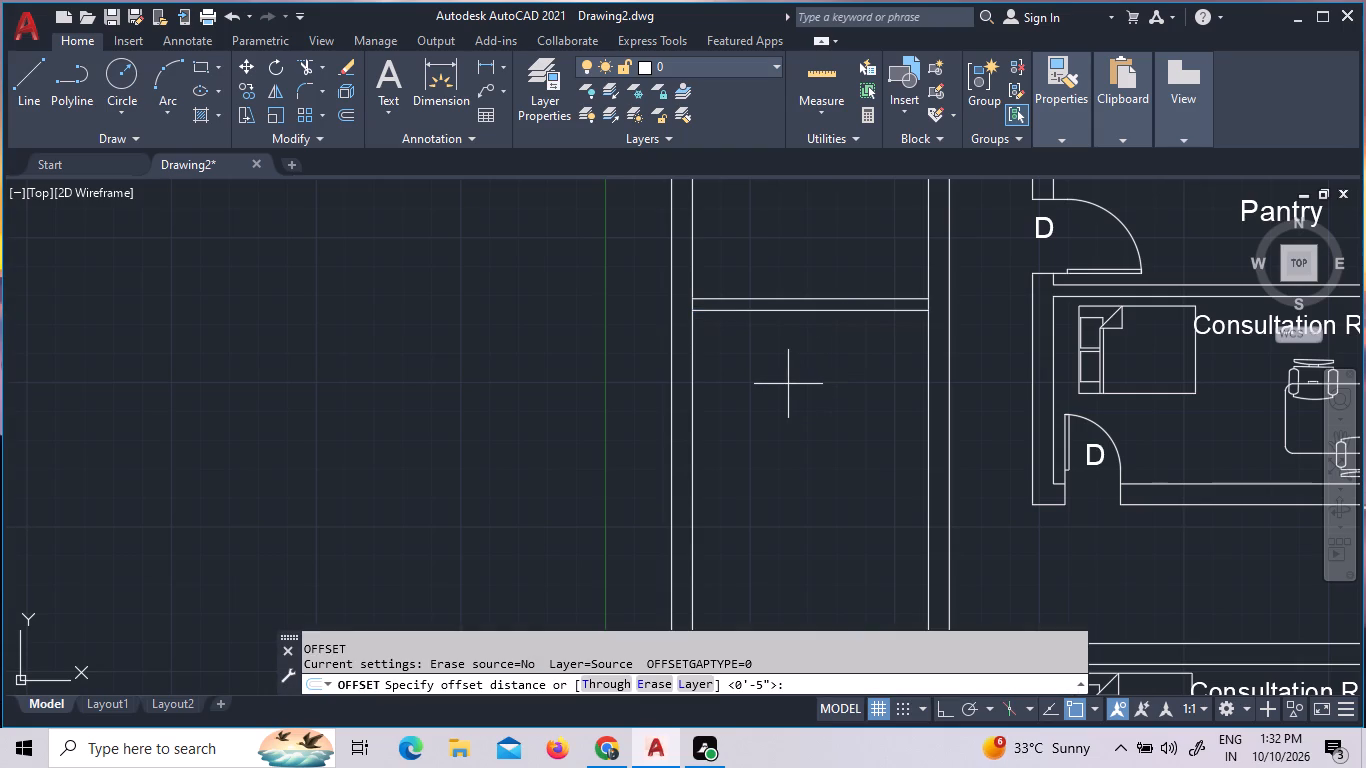
type("5'6")
key("shift+quotedbl")
key("Return")
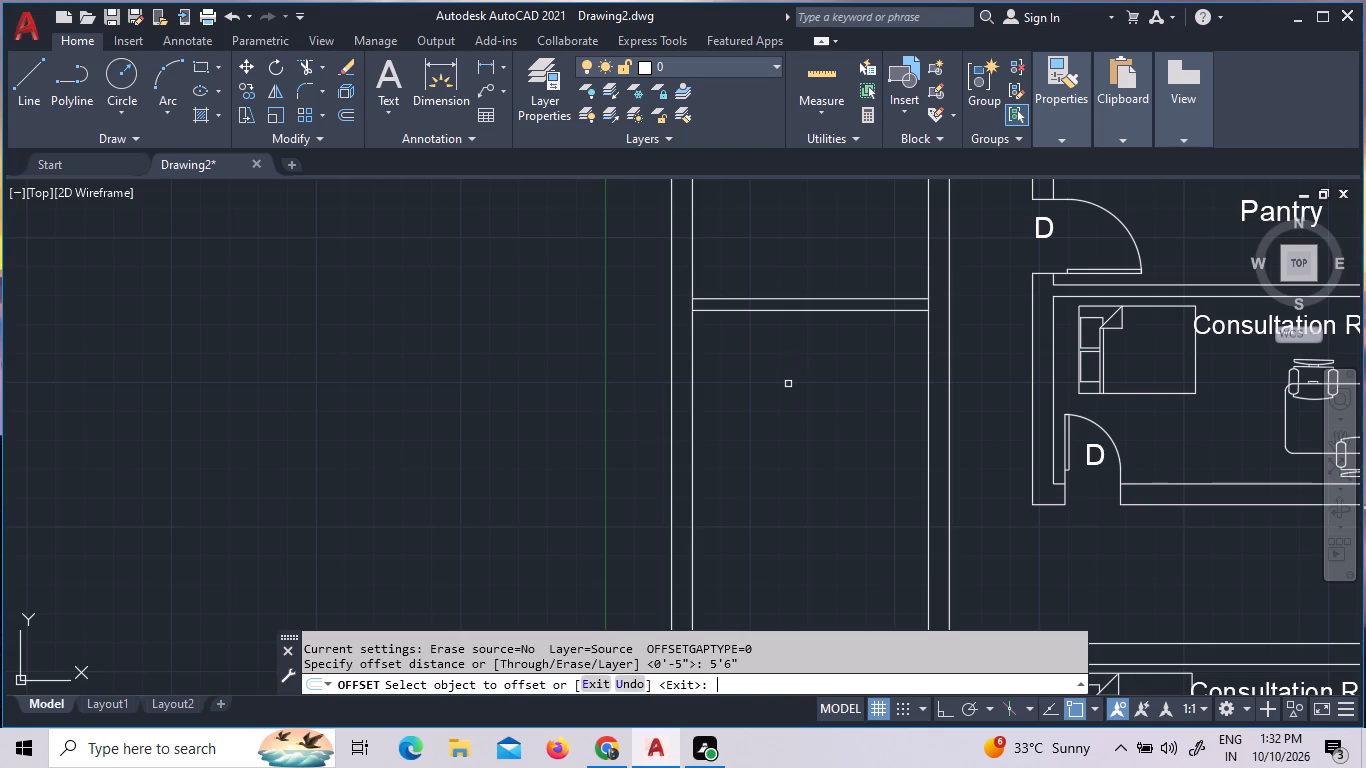
left_click(788, 311)
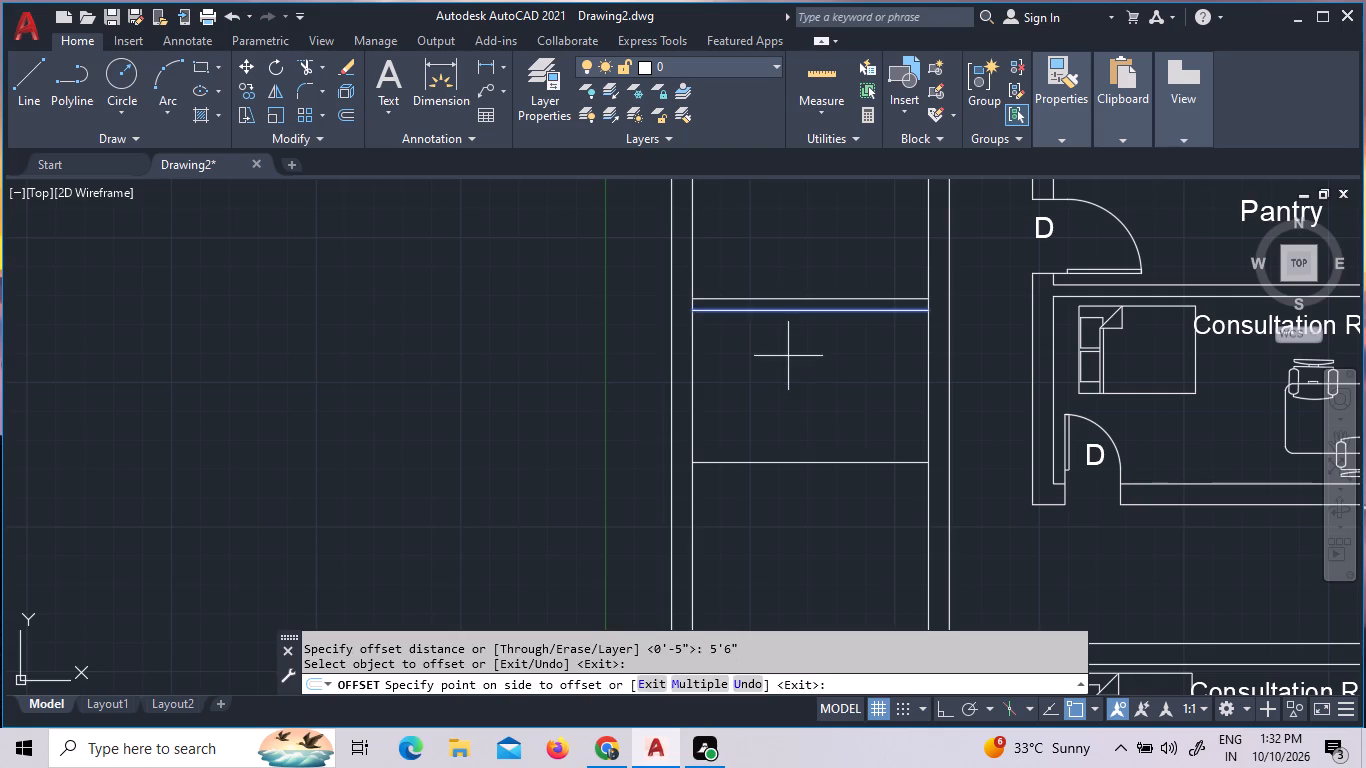
left_click(788, 356)
key("Escape")
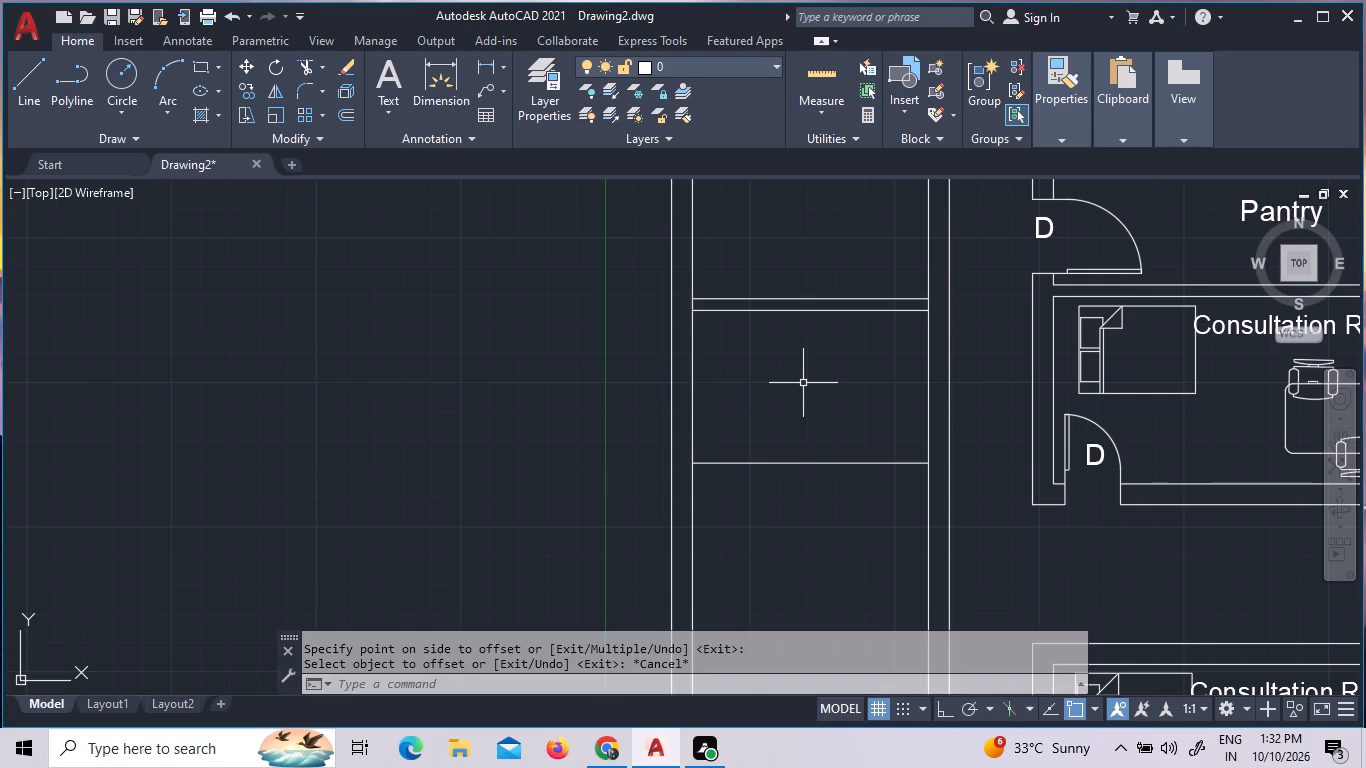
Offset the second cross partition line 5" south to give that partition its thickness.
key("o")
key("Return")
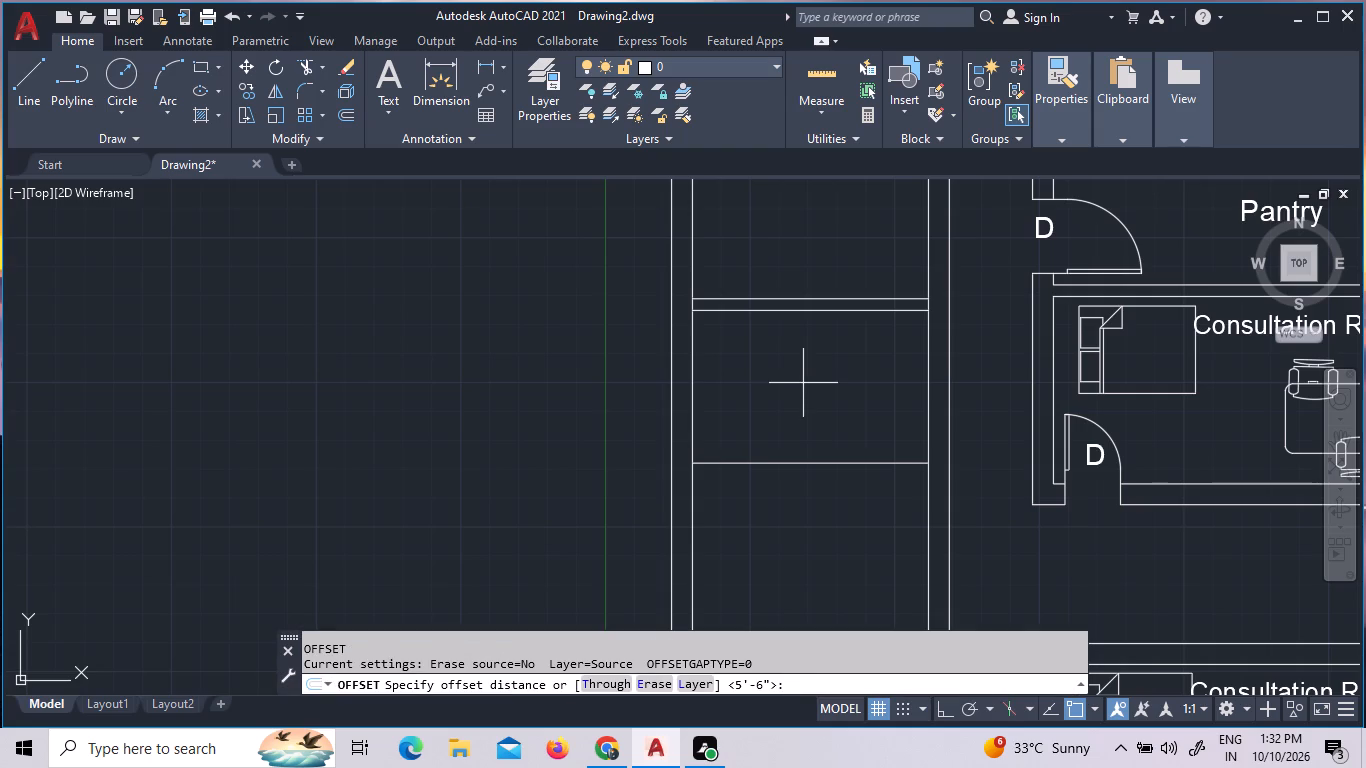
key("5")
key("shift+quotedbl")
key("Return")
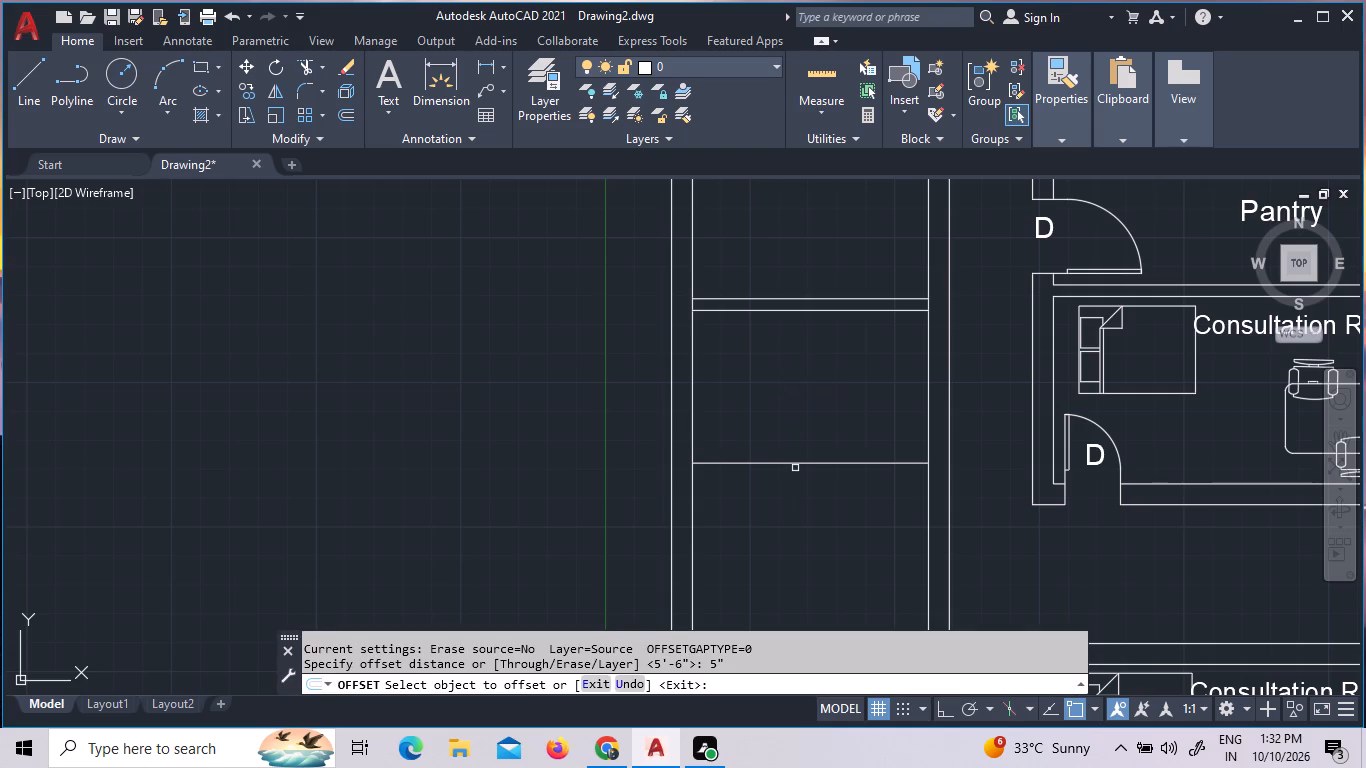
left_click(794, 462)
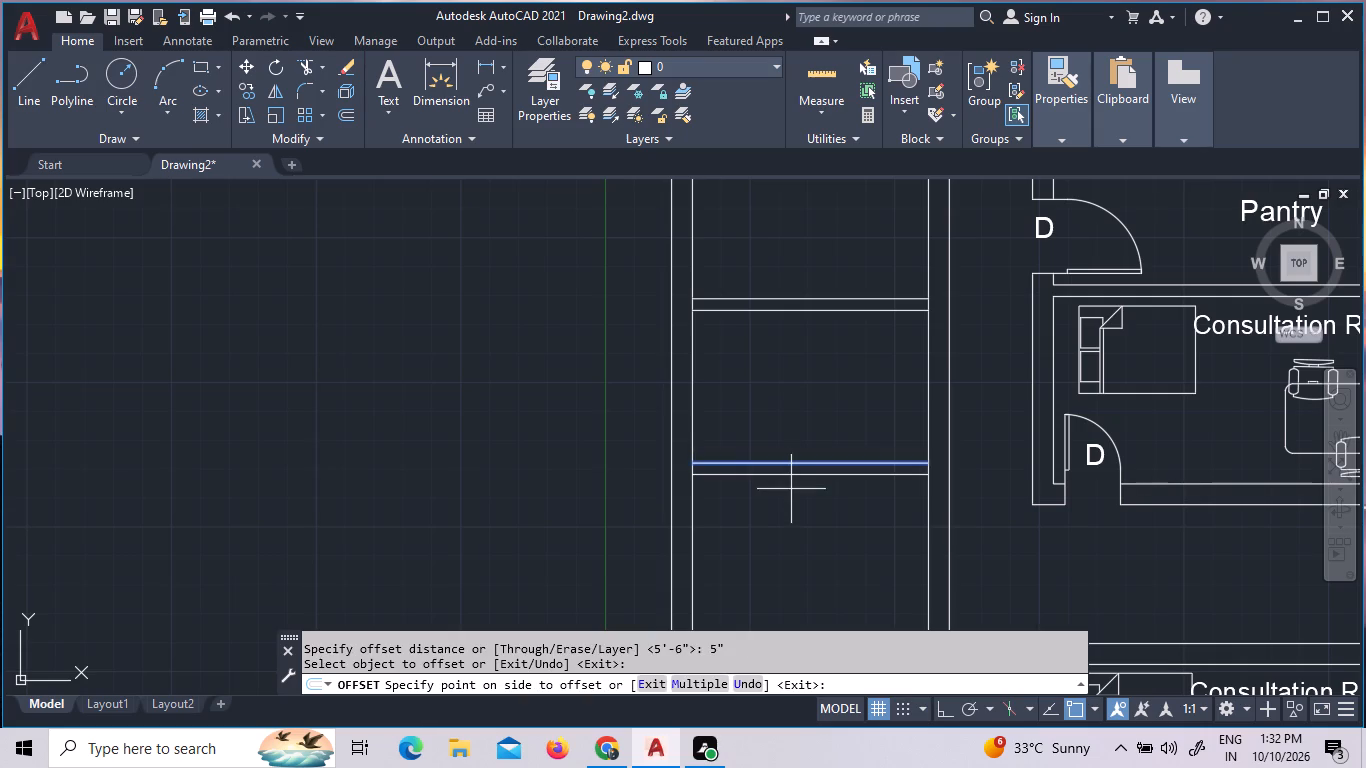
left_click(791, 489)
scroll(822, 456, "down", 3)
scroll(815, 479, "up", 3)
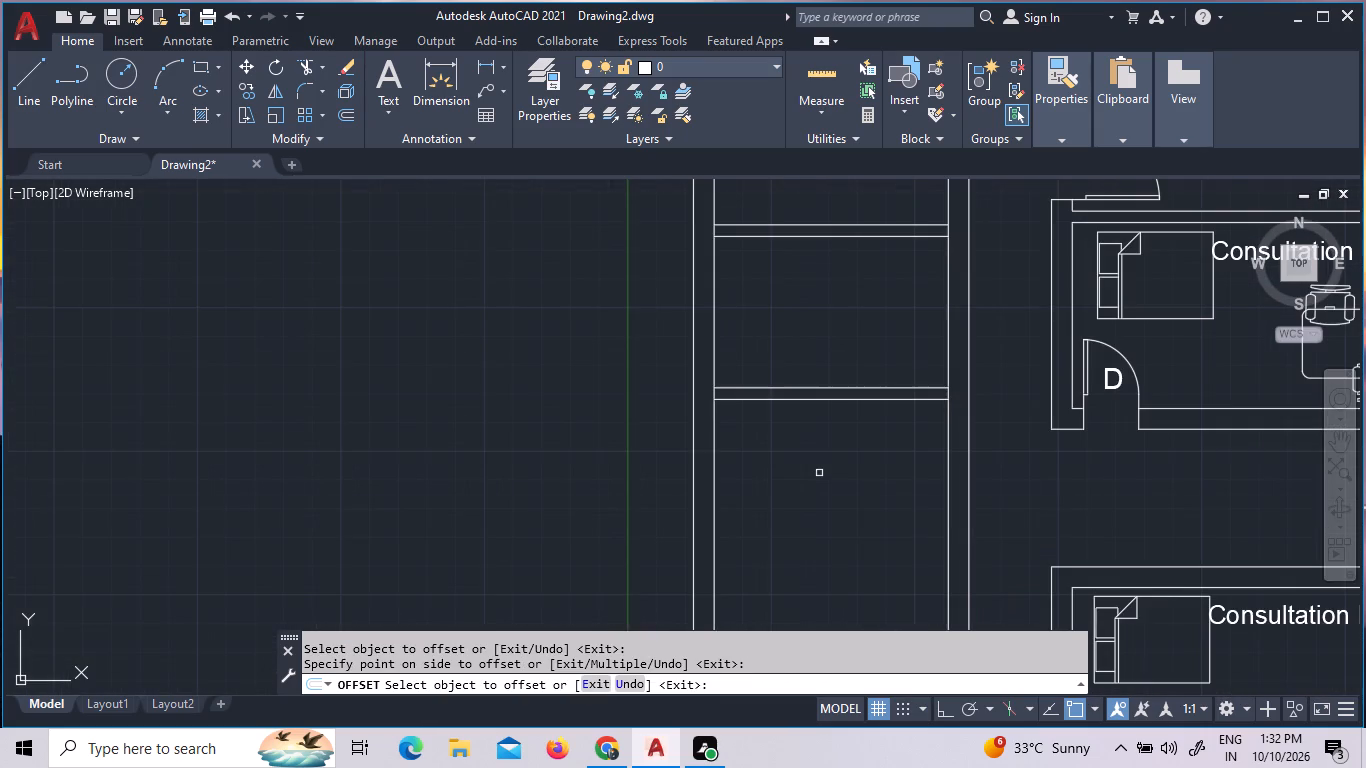
key("Escape")
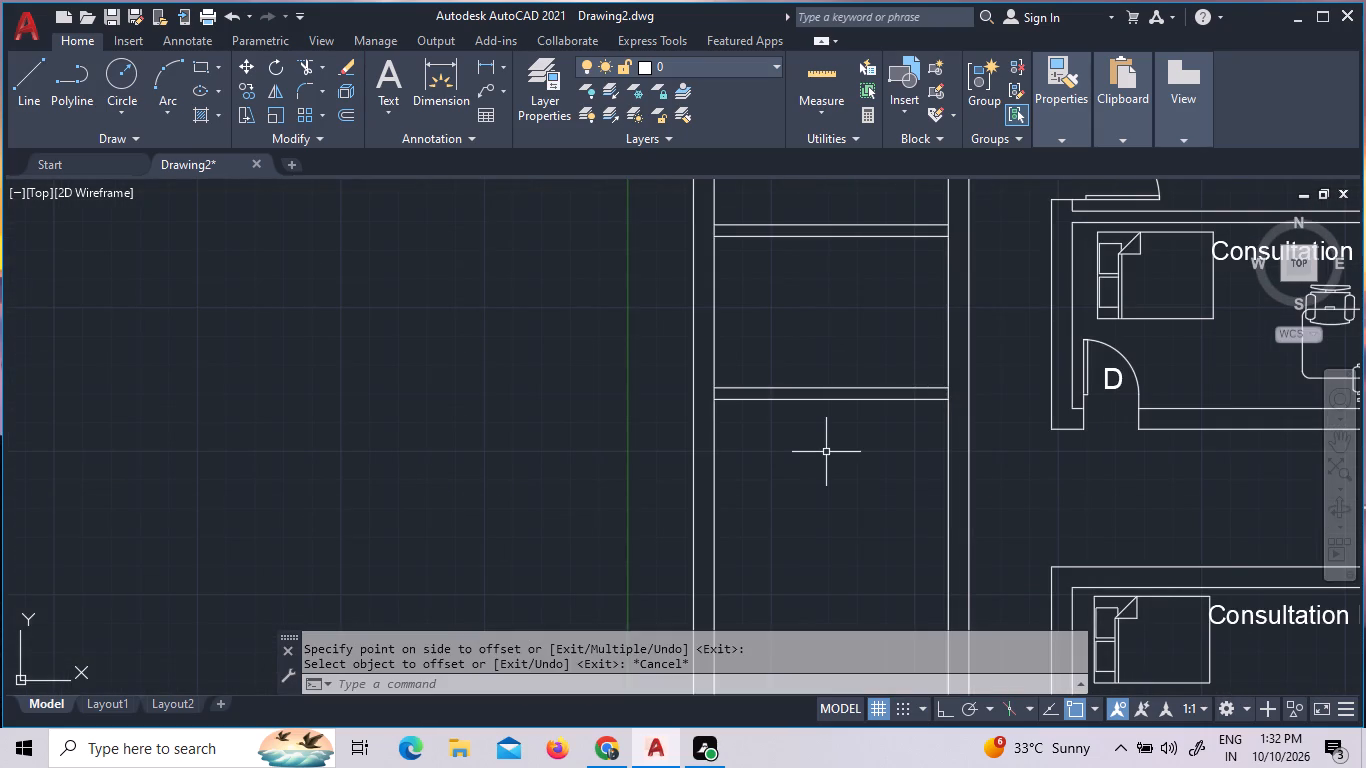
Offset the second partition's south face 5'6" south to place the third cross partition's north face.
key("o")
key("Return")
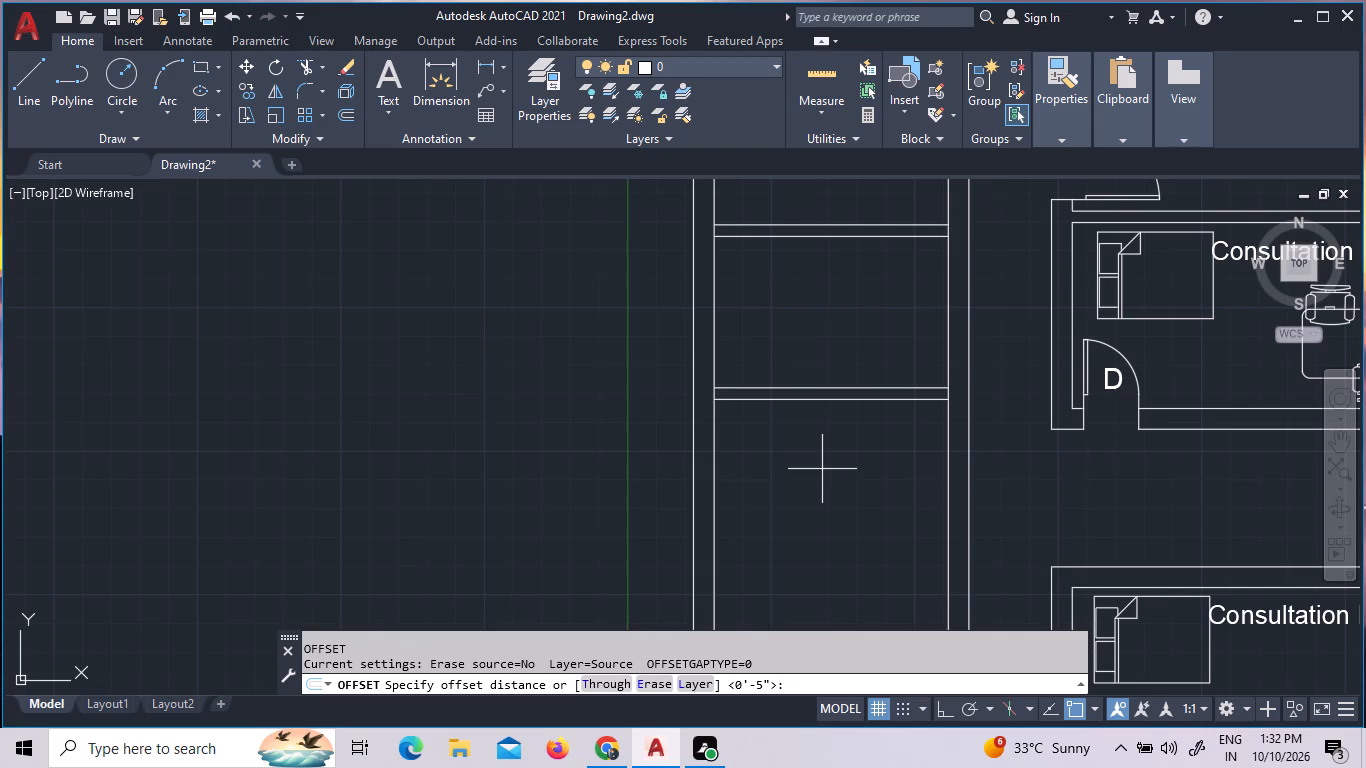
key("5")
key("apostrophe")
key("6")
key("shift+quotedbl")
key("Return")
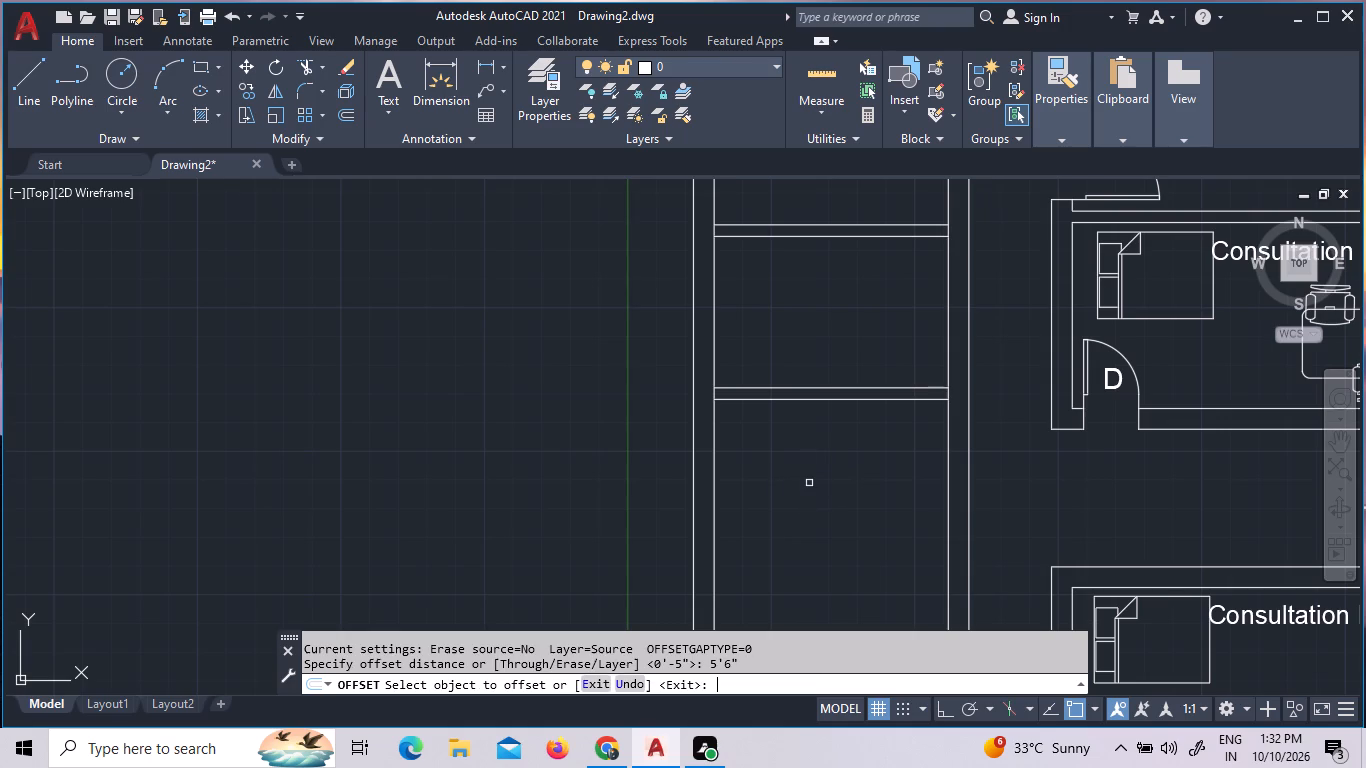
left_click(859, 403)
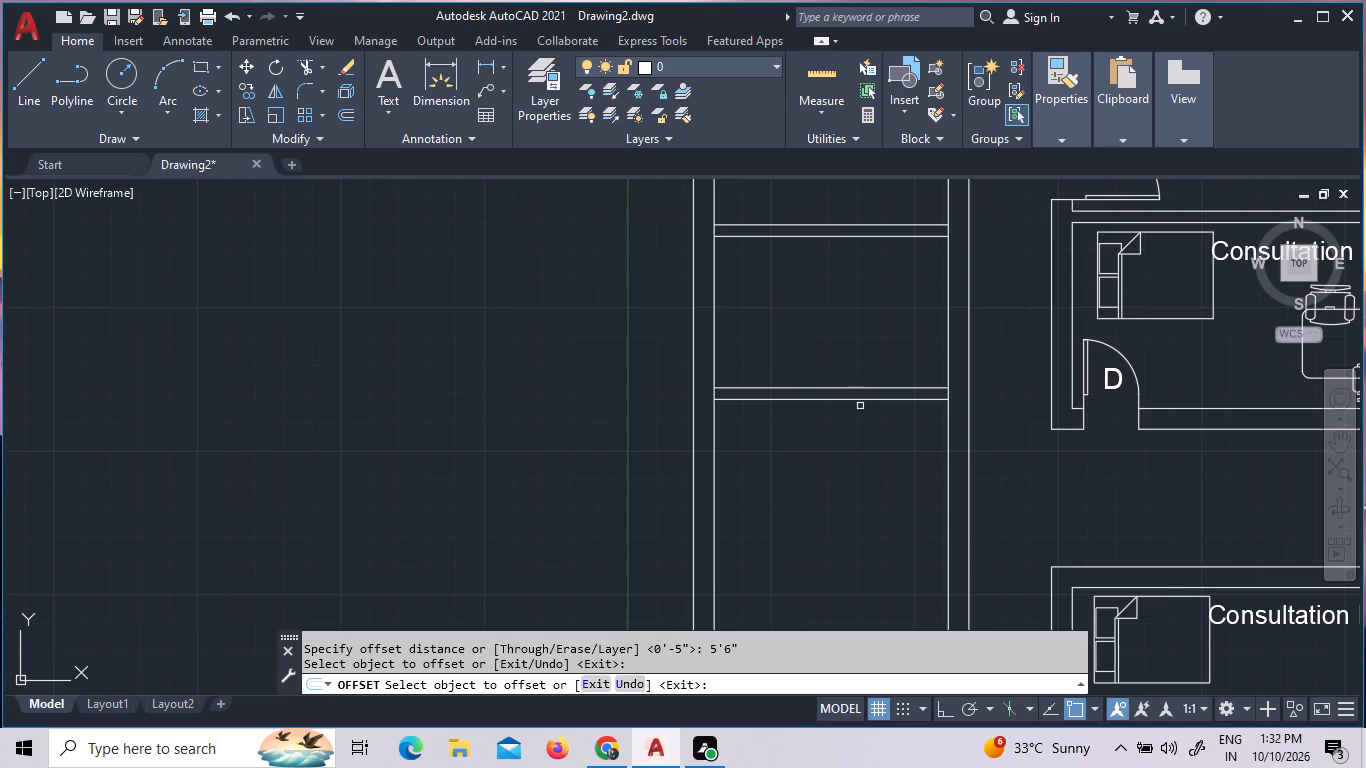
left_click(862, 399)
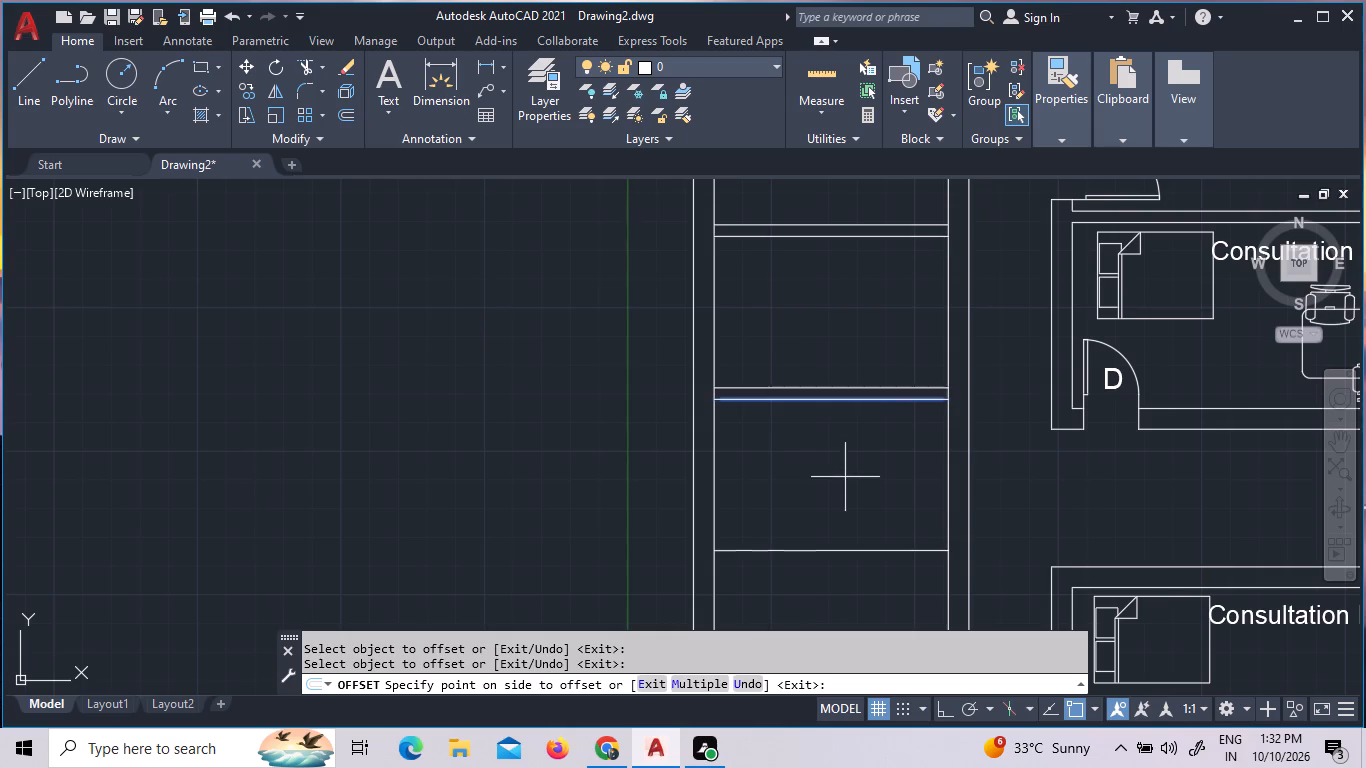
left_click(845, 477)
key("Escape")
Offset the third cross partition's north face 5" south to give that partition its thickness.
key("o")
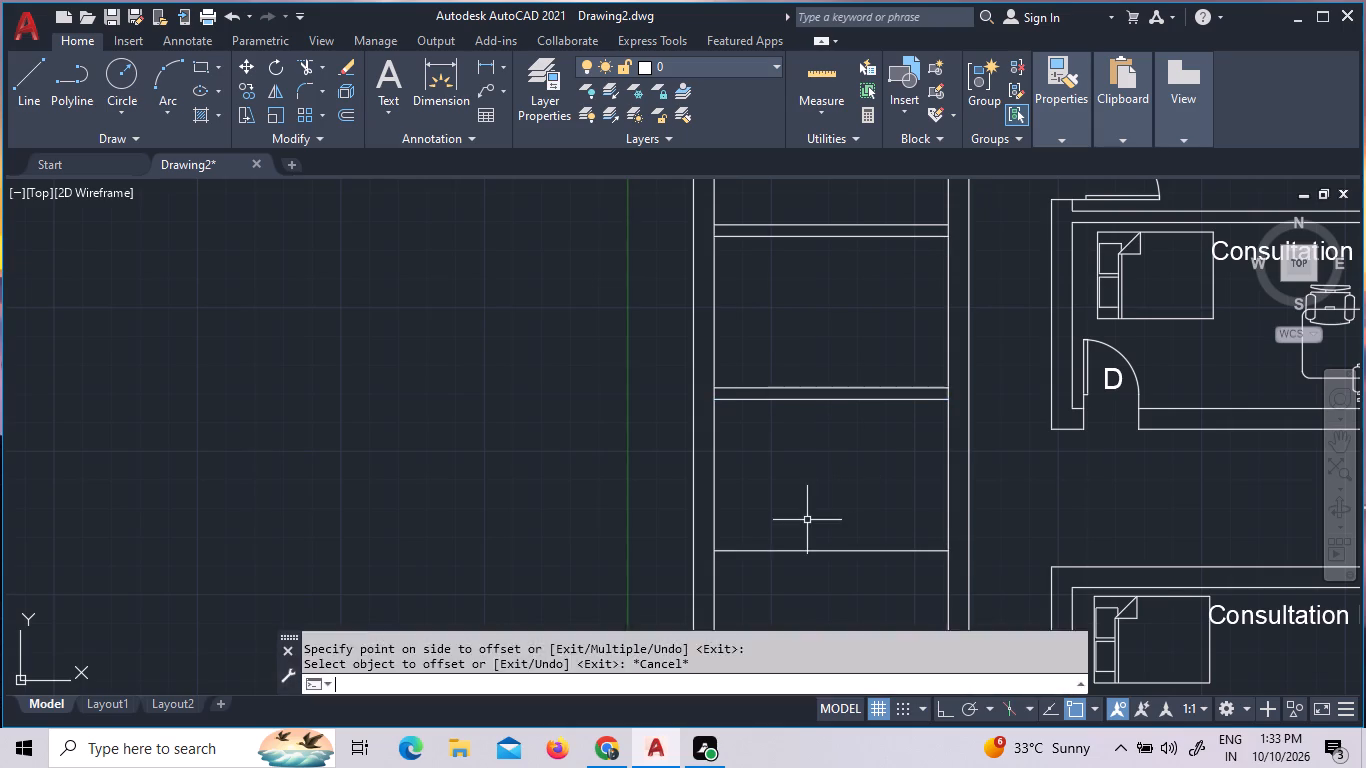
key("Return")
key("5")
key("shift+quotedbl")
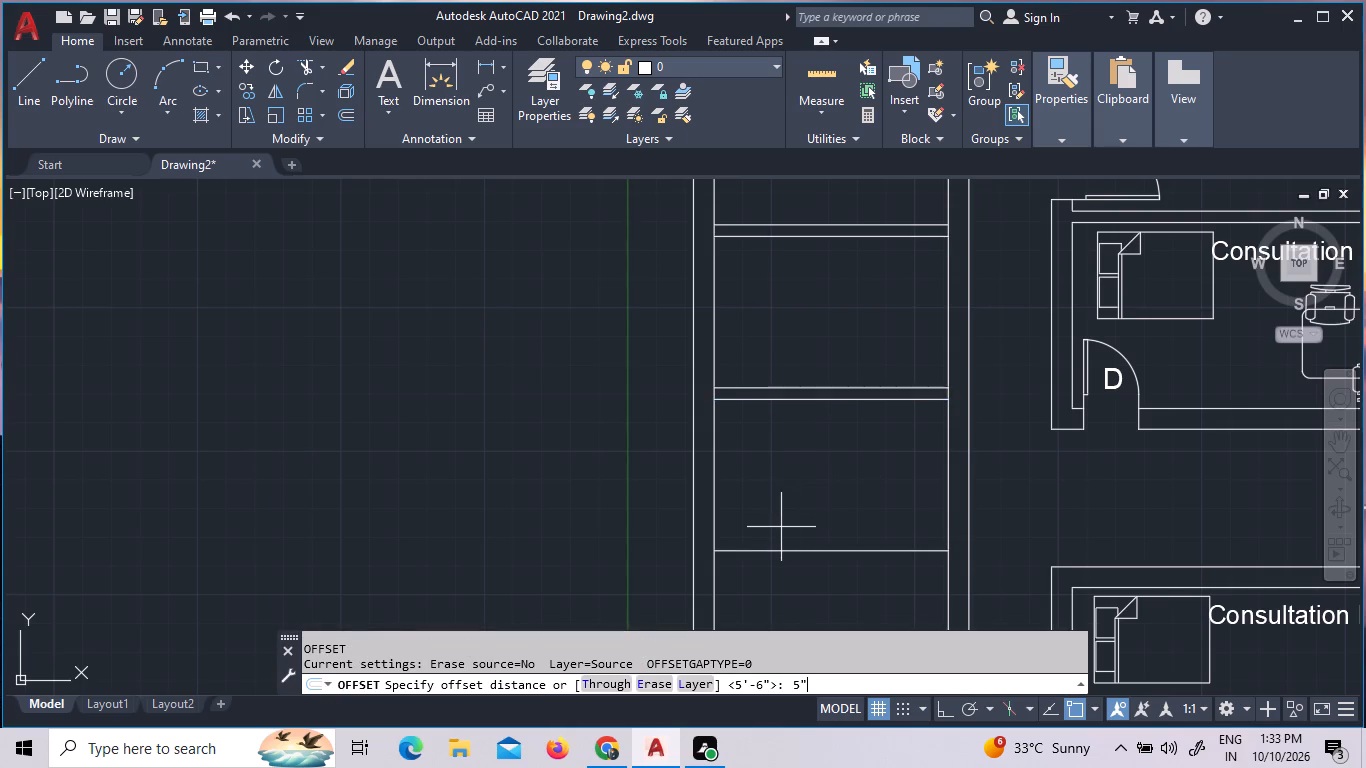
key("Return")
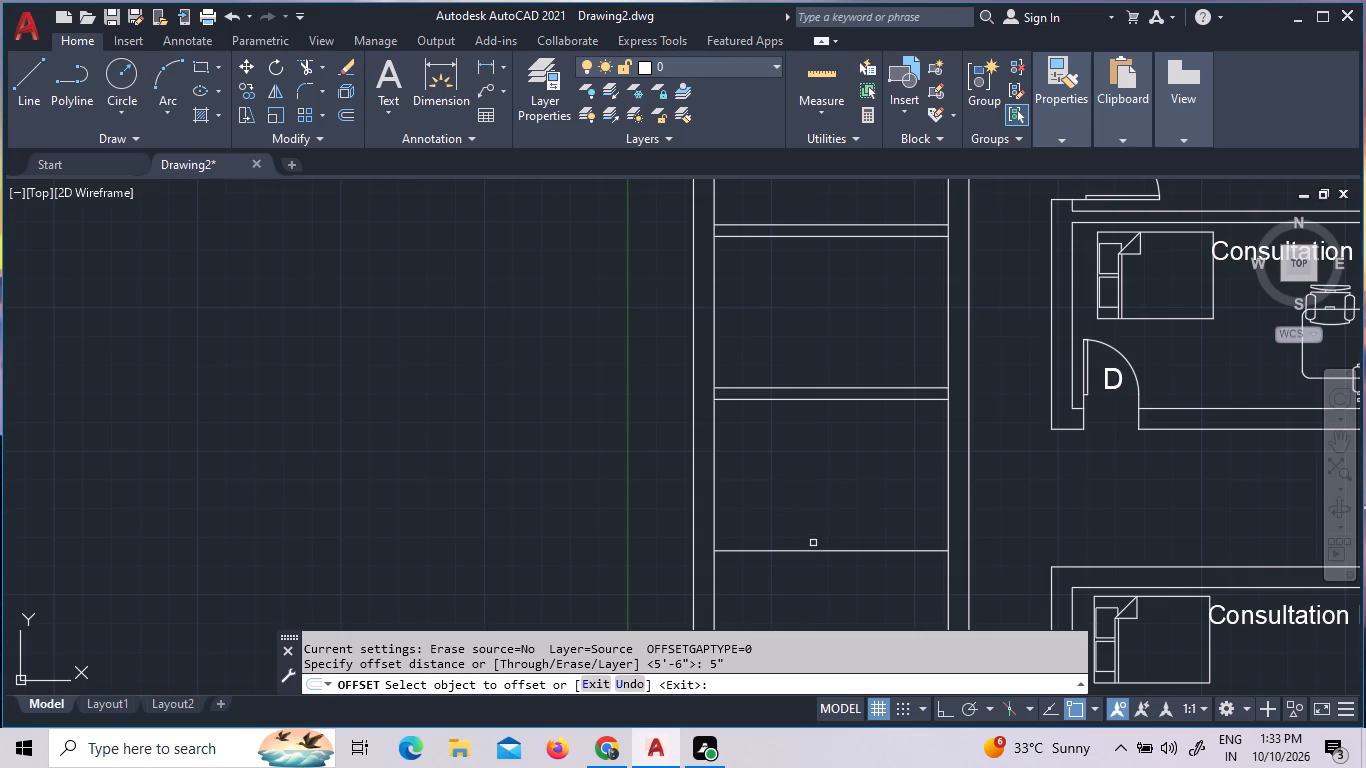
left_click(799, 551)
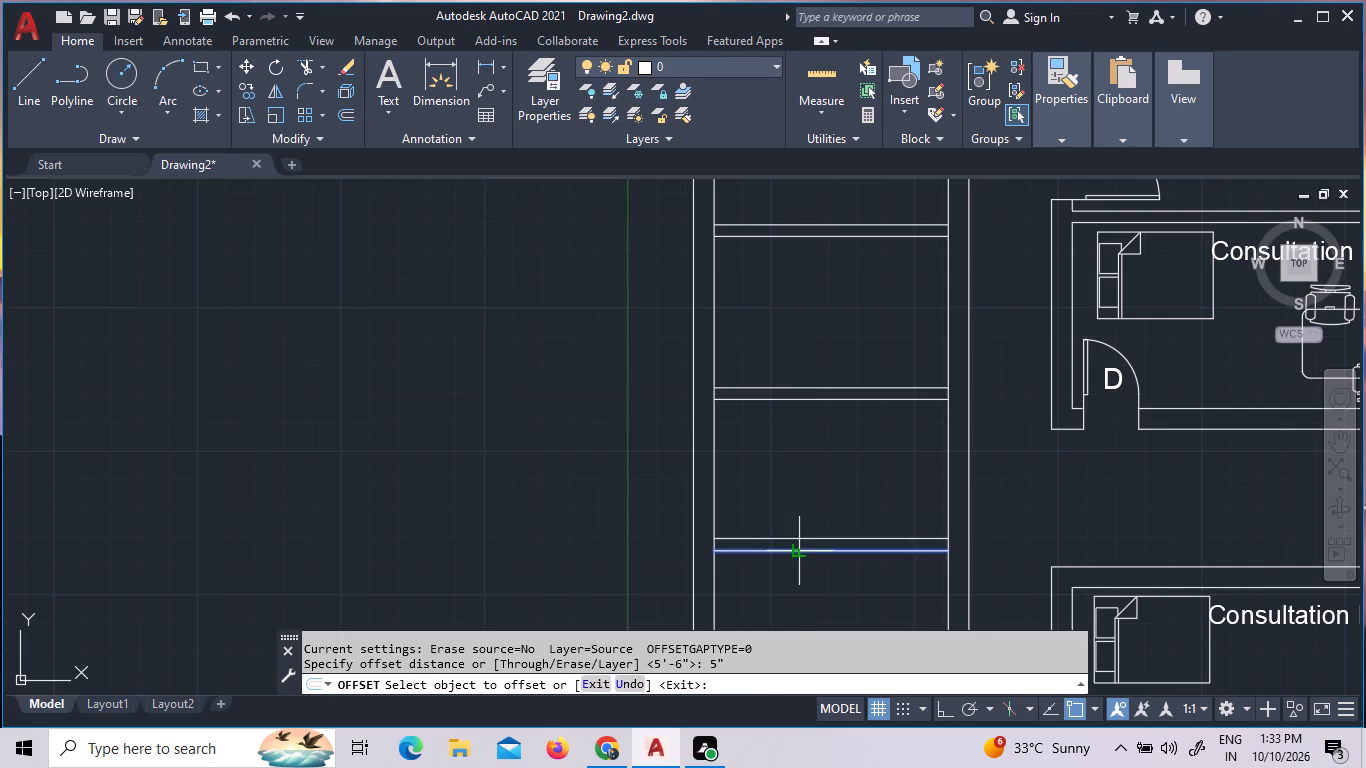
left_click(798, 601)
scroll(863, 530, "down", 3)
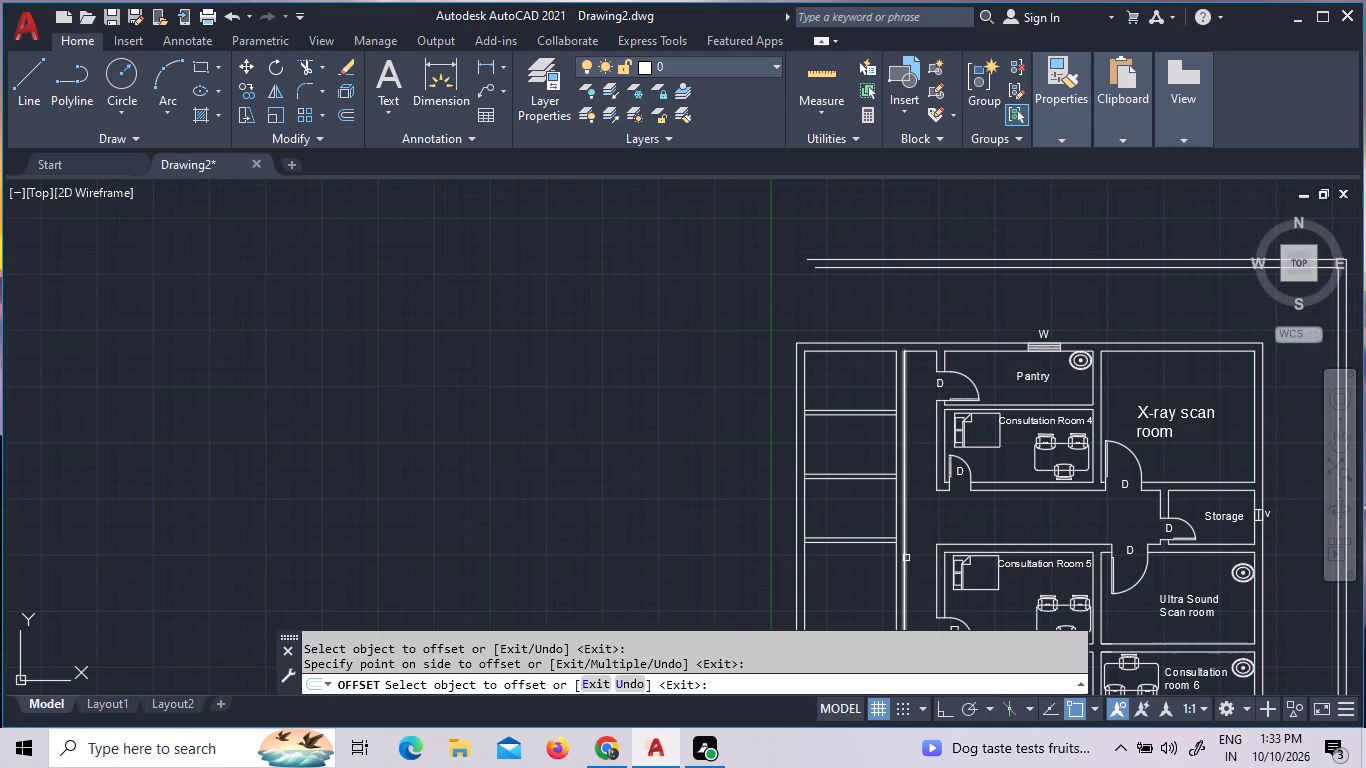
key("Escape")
Delete both lines of the third cross partition in the west bay.
left_click(855, 572)
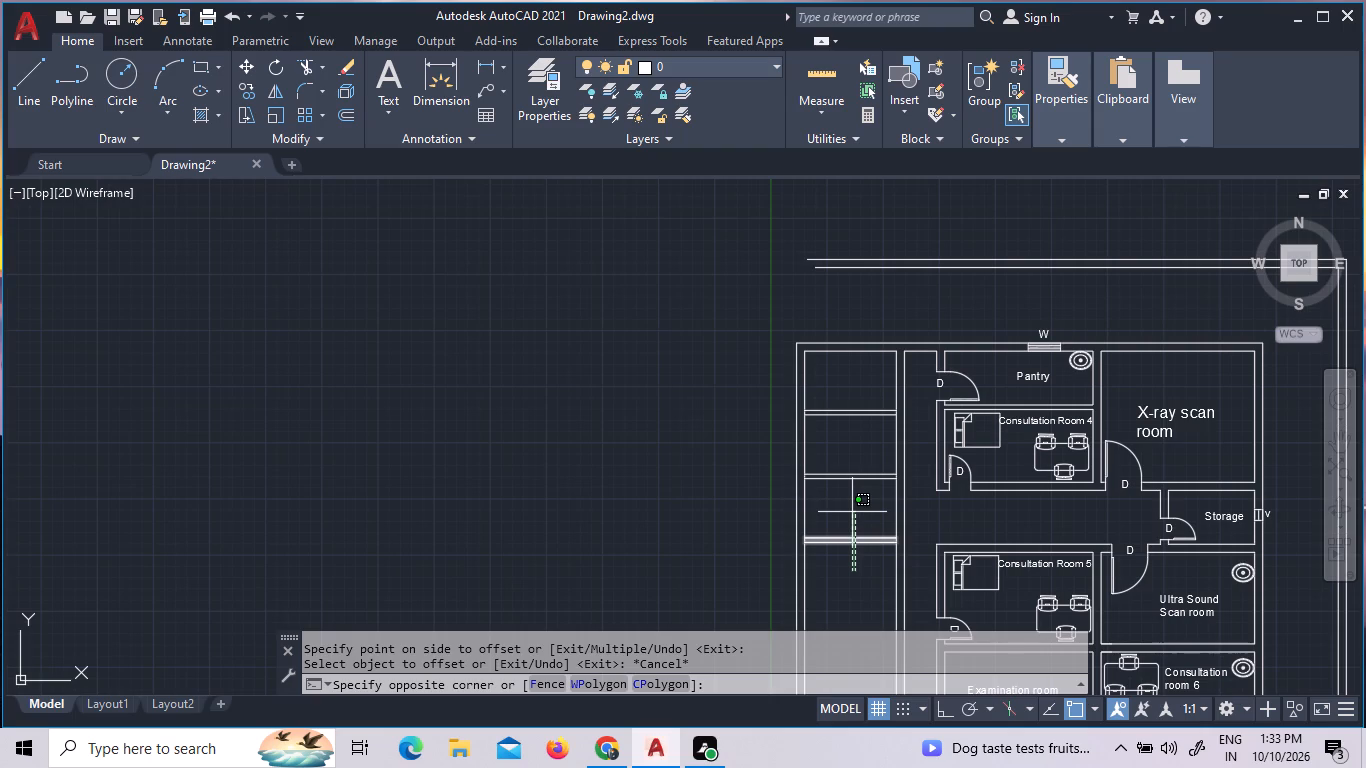
left_click(852, 512)
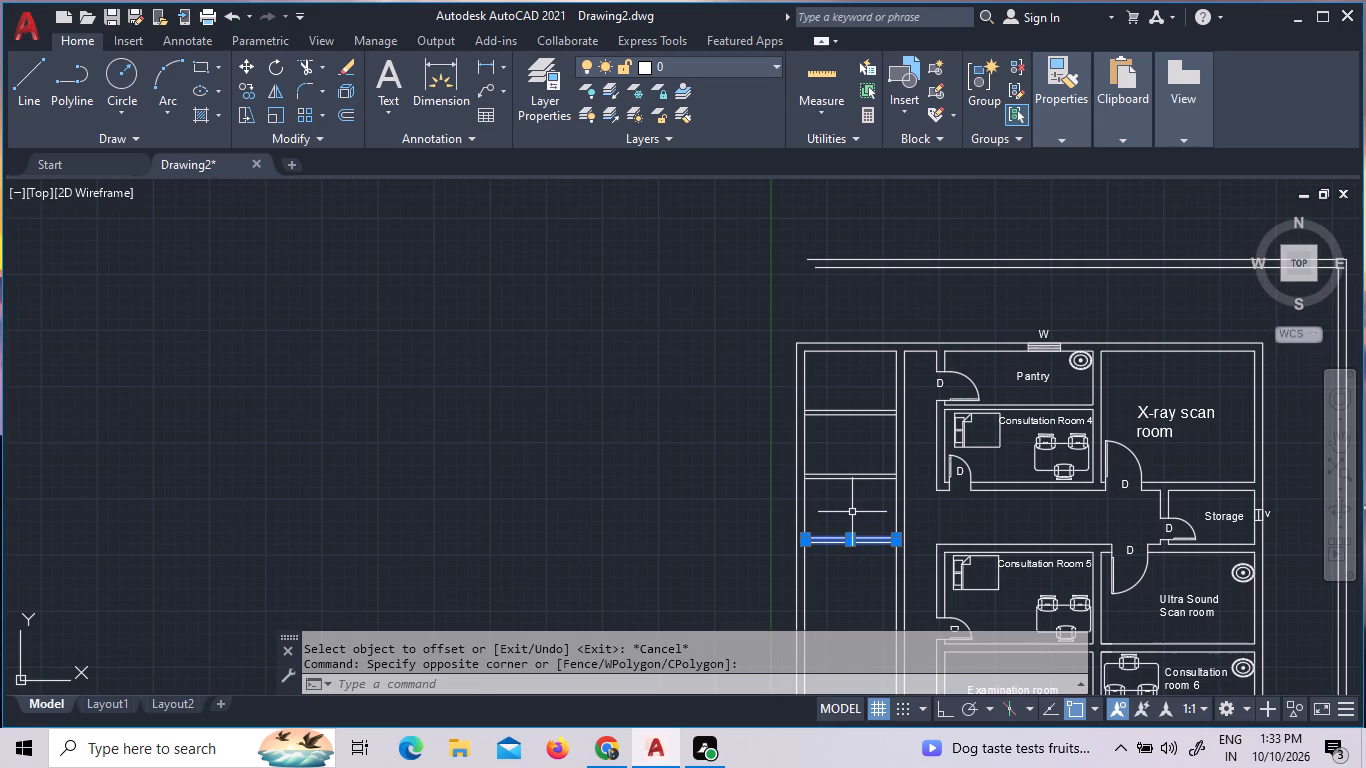
key("Delete")
Trim the west bay's east inner wall line between the two faces of the first cross partition.
scroll(862, 482, "up", 3)
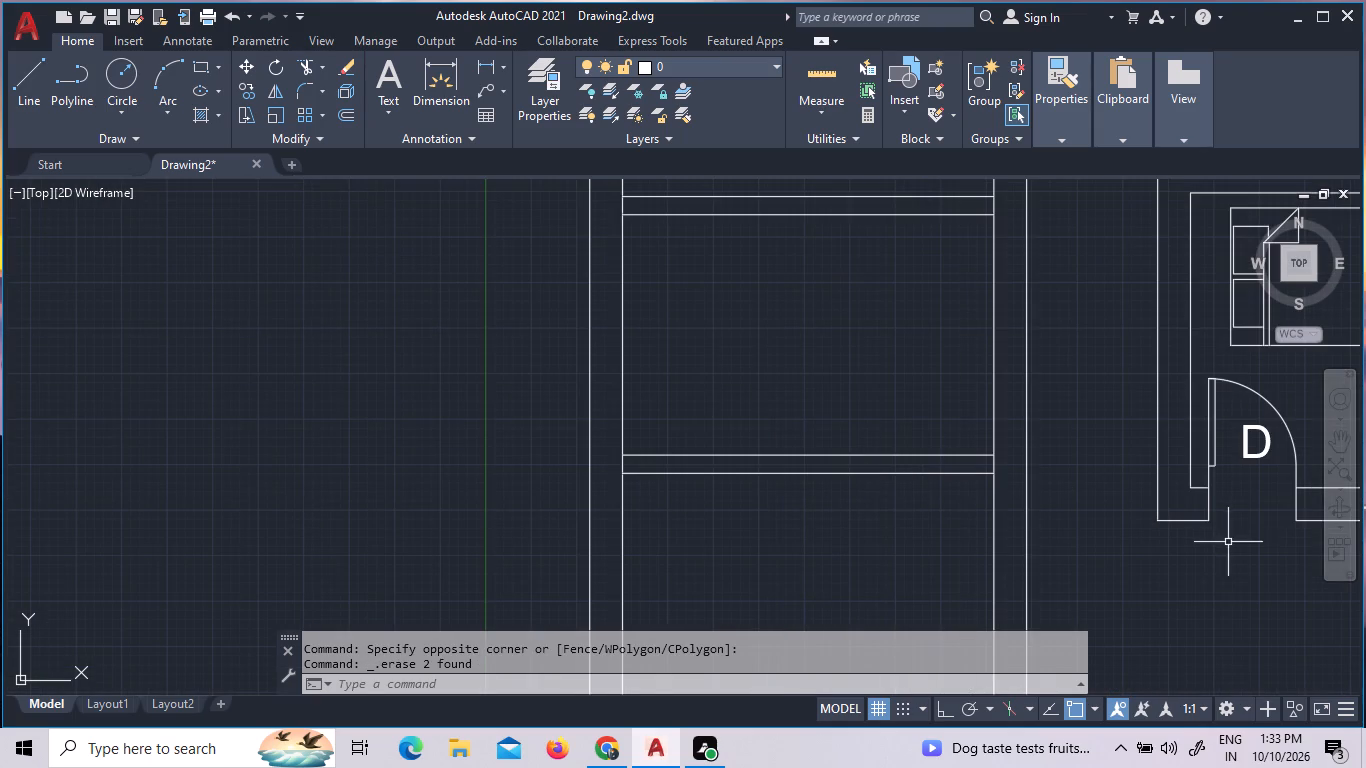
scroll(1195, 558, "down", 2)
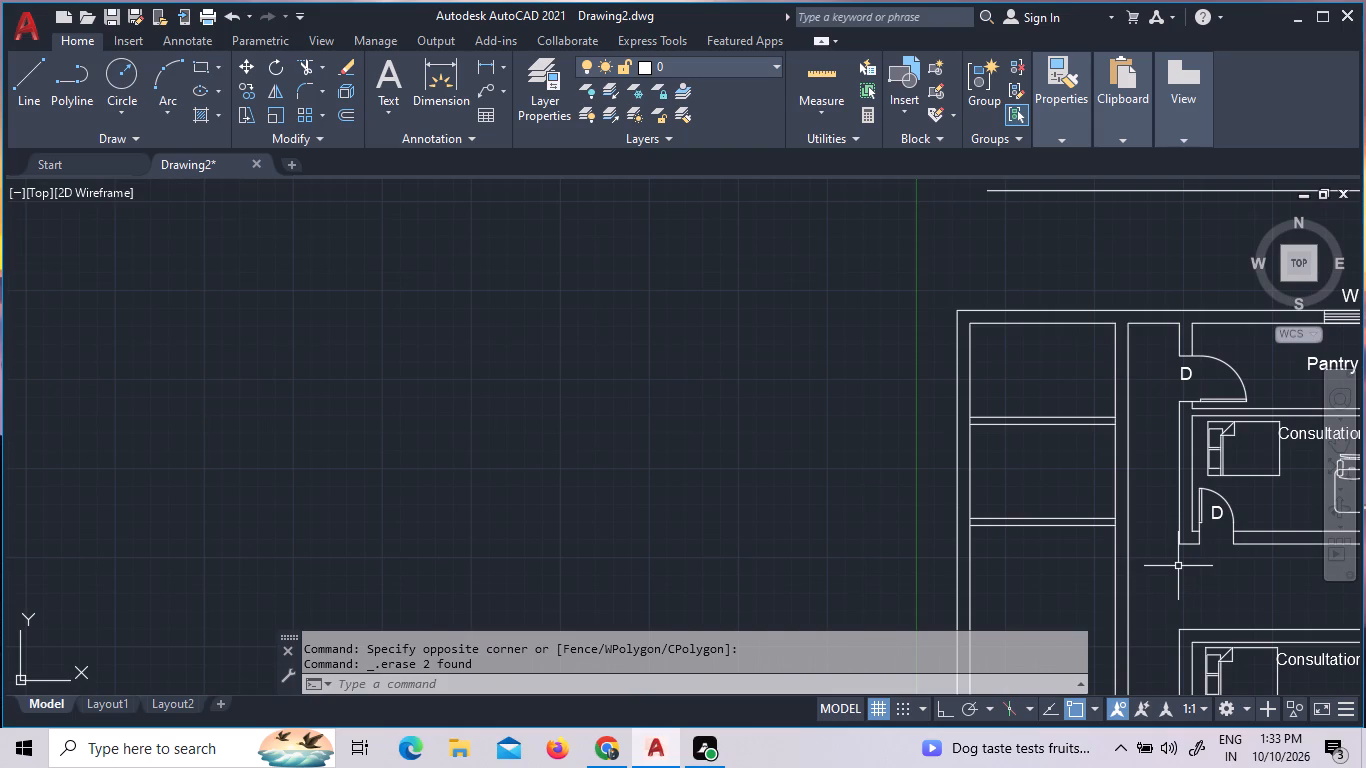
scroll(1122, 419, "up", 2)
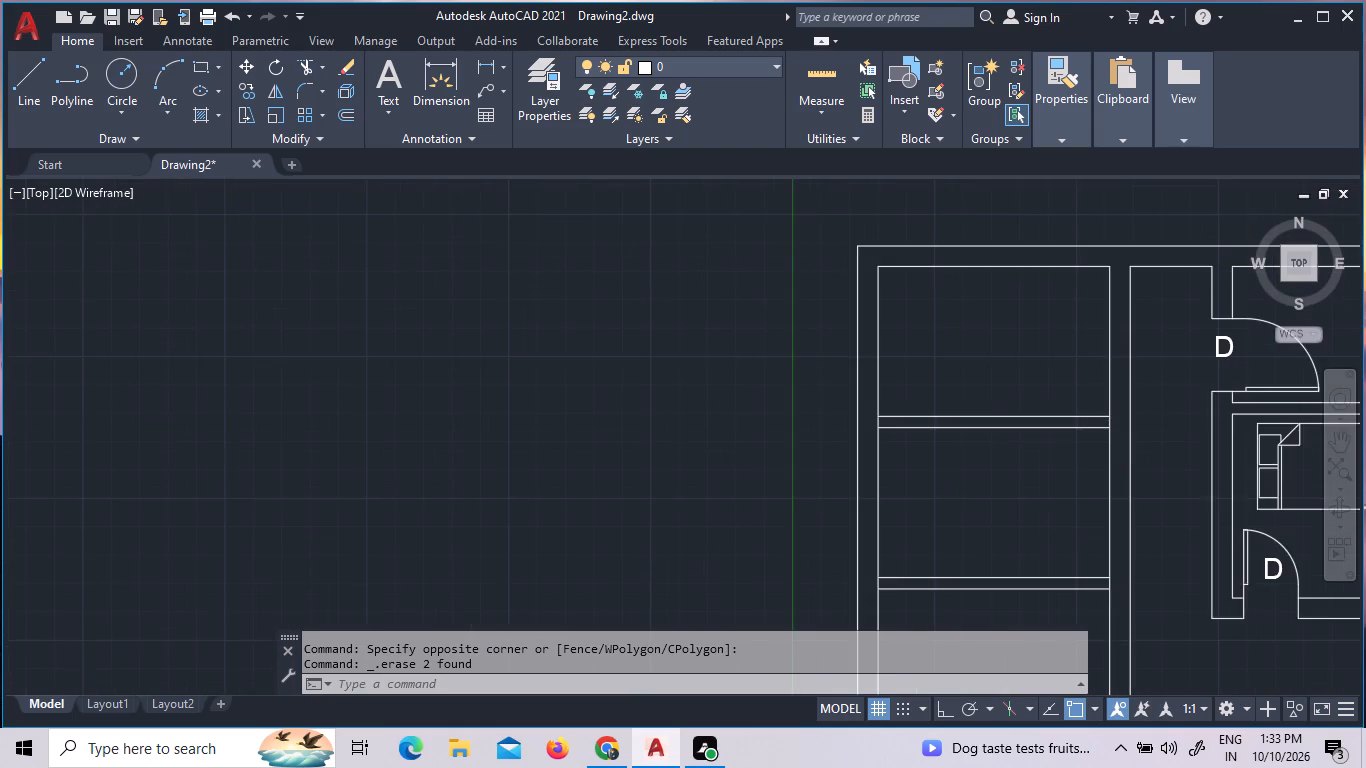
type("tr")
key("space")
key("space")
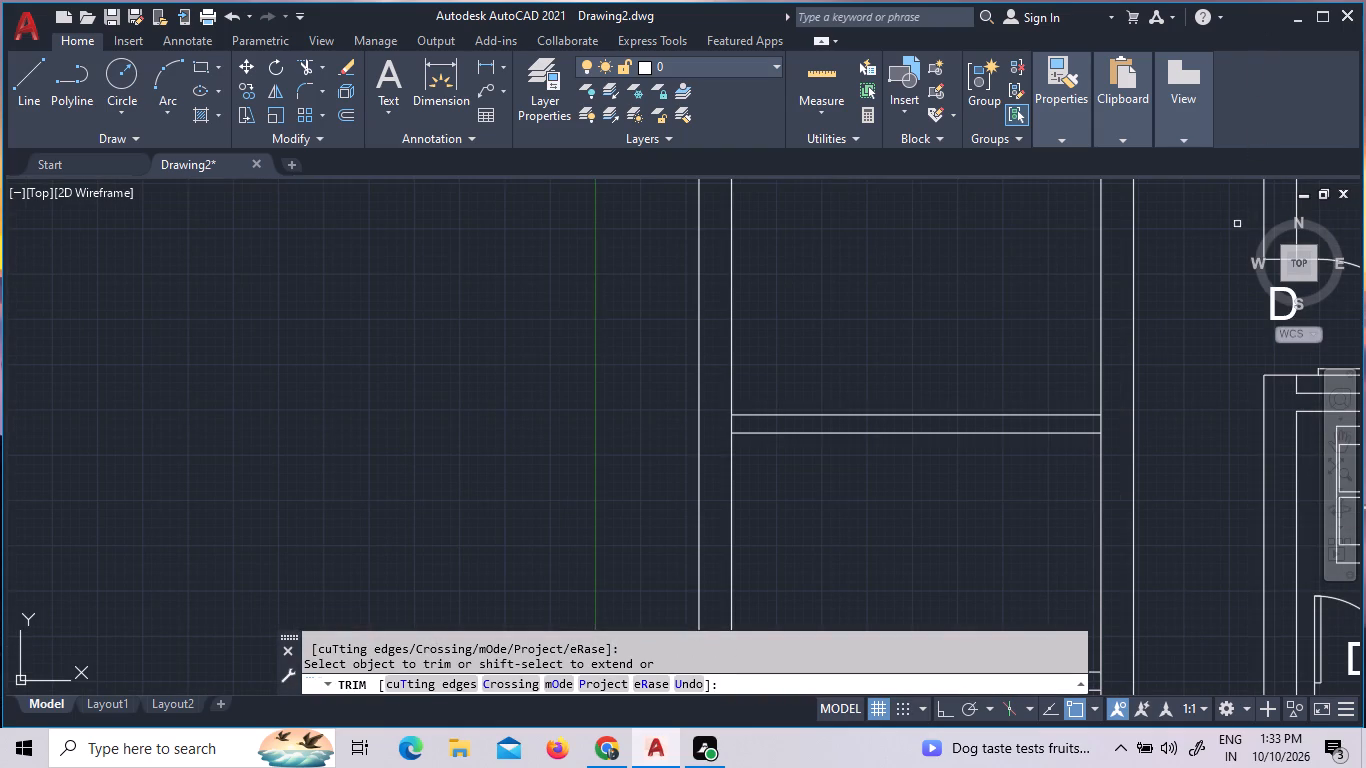
left_click(1100, 423)
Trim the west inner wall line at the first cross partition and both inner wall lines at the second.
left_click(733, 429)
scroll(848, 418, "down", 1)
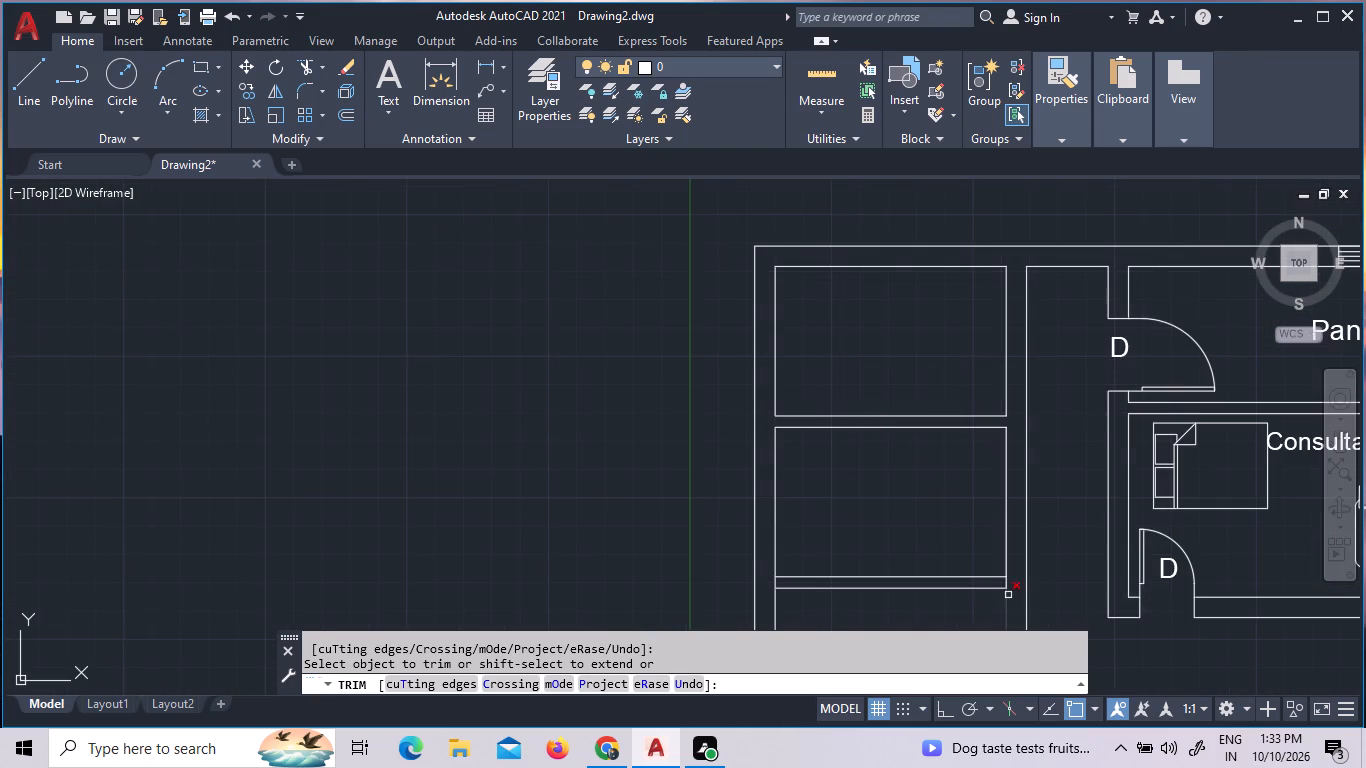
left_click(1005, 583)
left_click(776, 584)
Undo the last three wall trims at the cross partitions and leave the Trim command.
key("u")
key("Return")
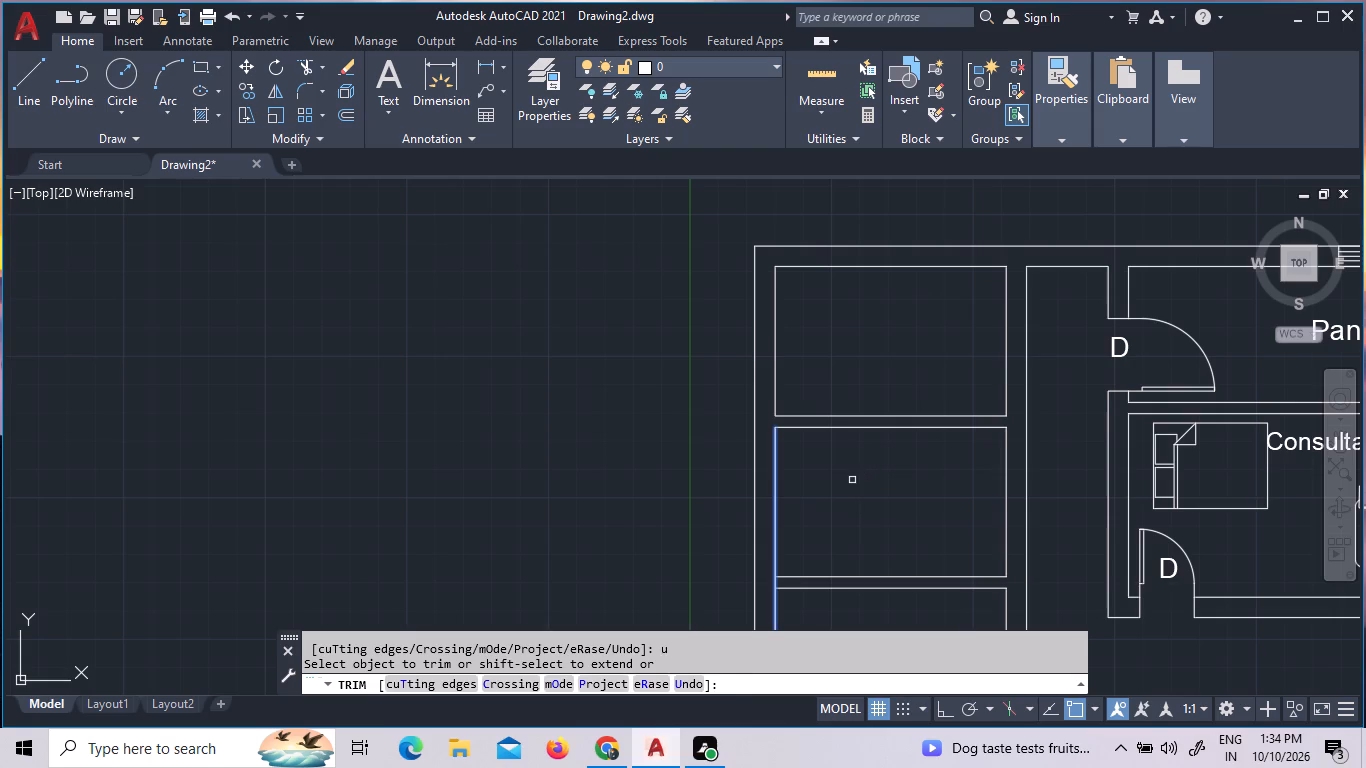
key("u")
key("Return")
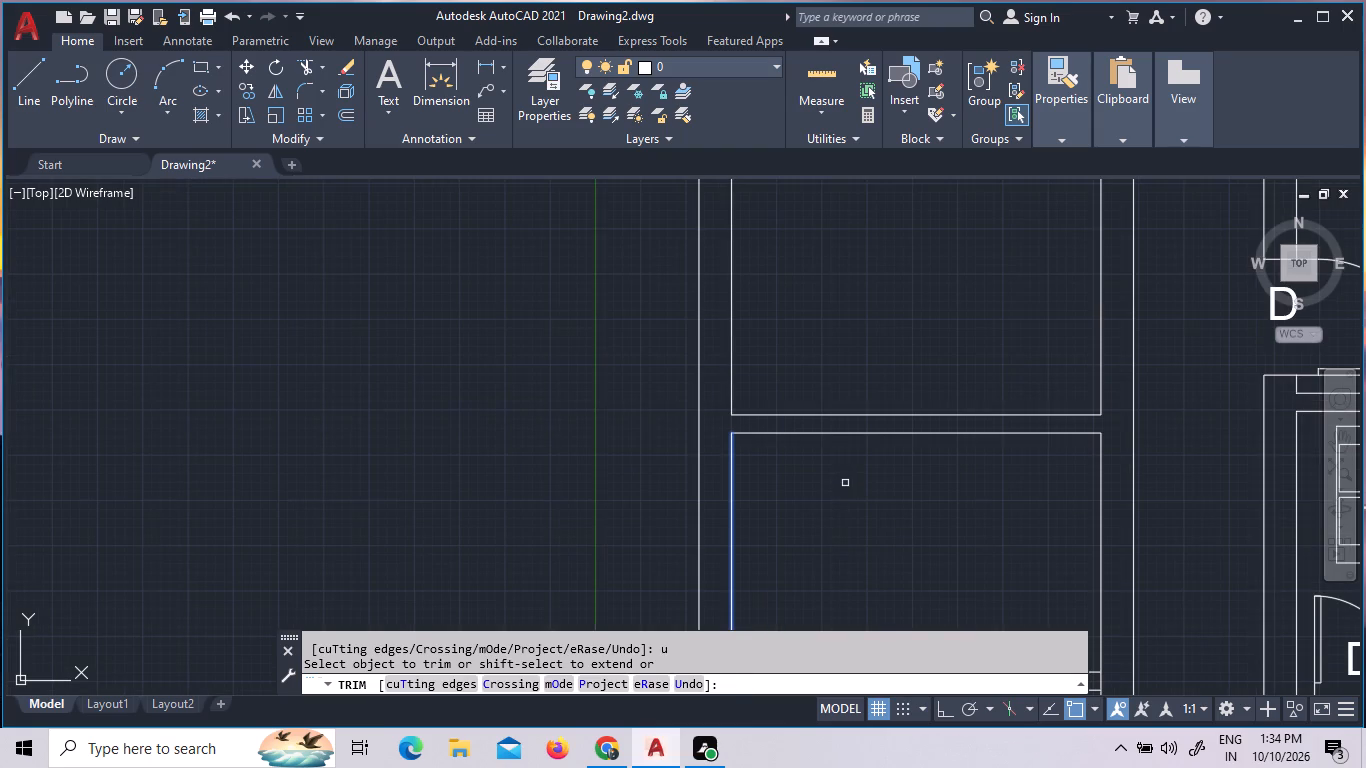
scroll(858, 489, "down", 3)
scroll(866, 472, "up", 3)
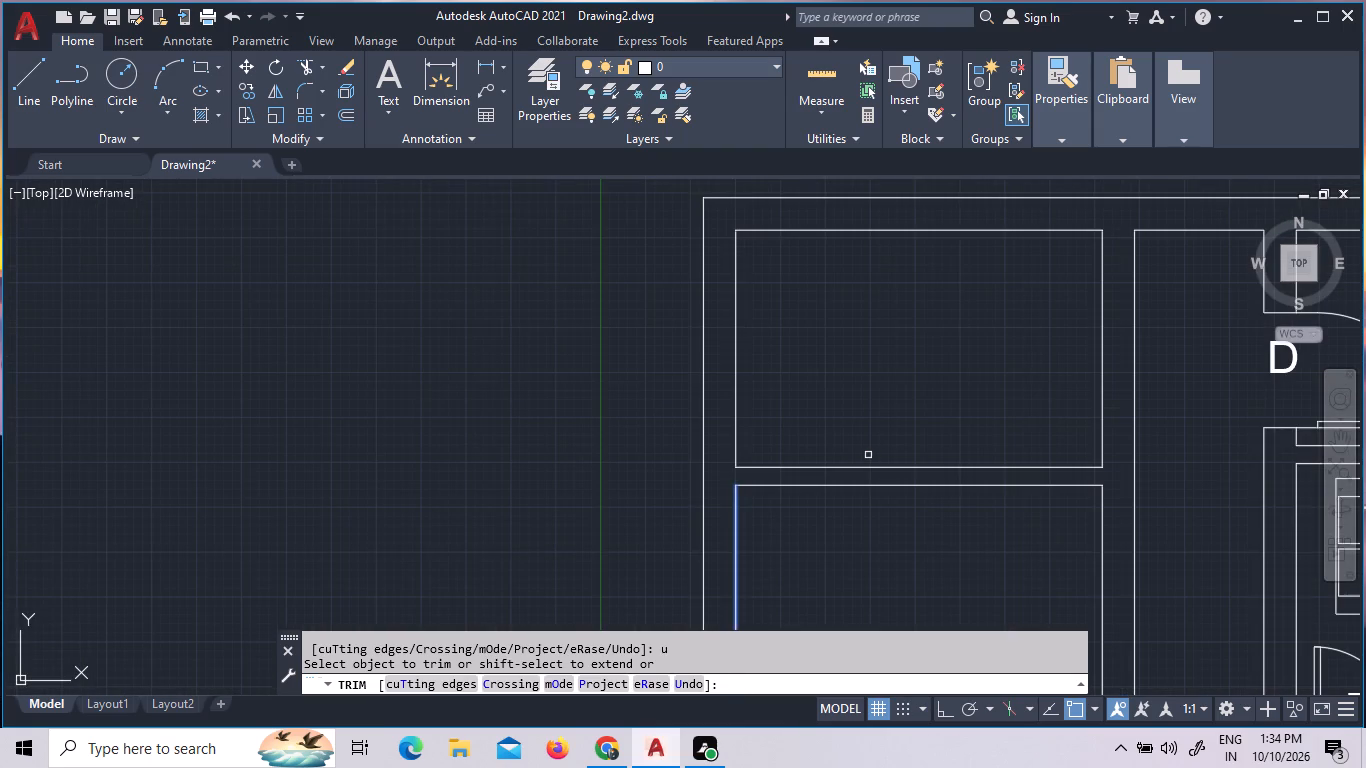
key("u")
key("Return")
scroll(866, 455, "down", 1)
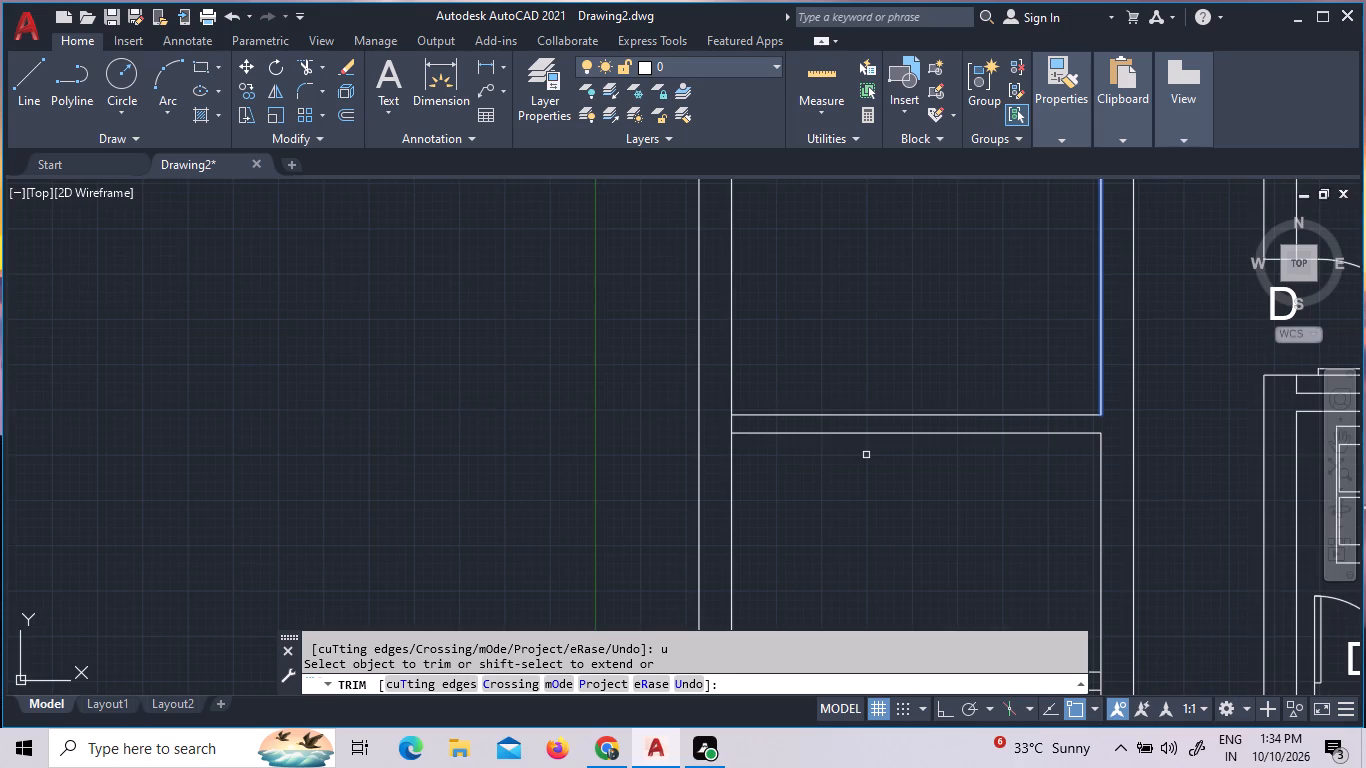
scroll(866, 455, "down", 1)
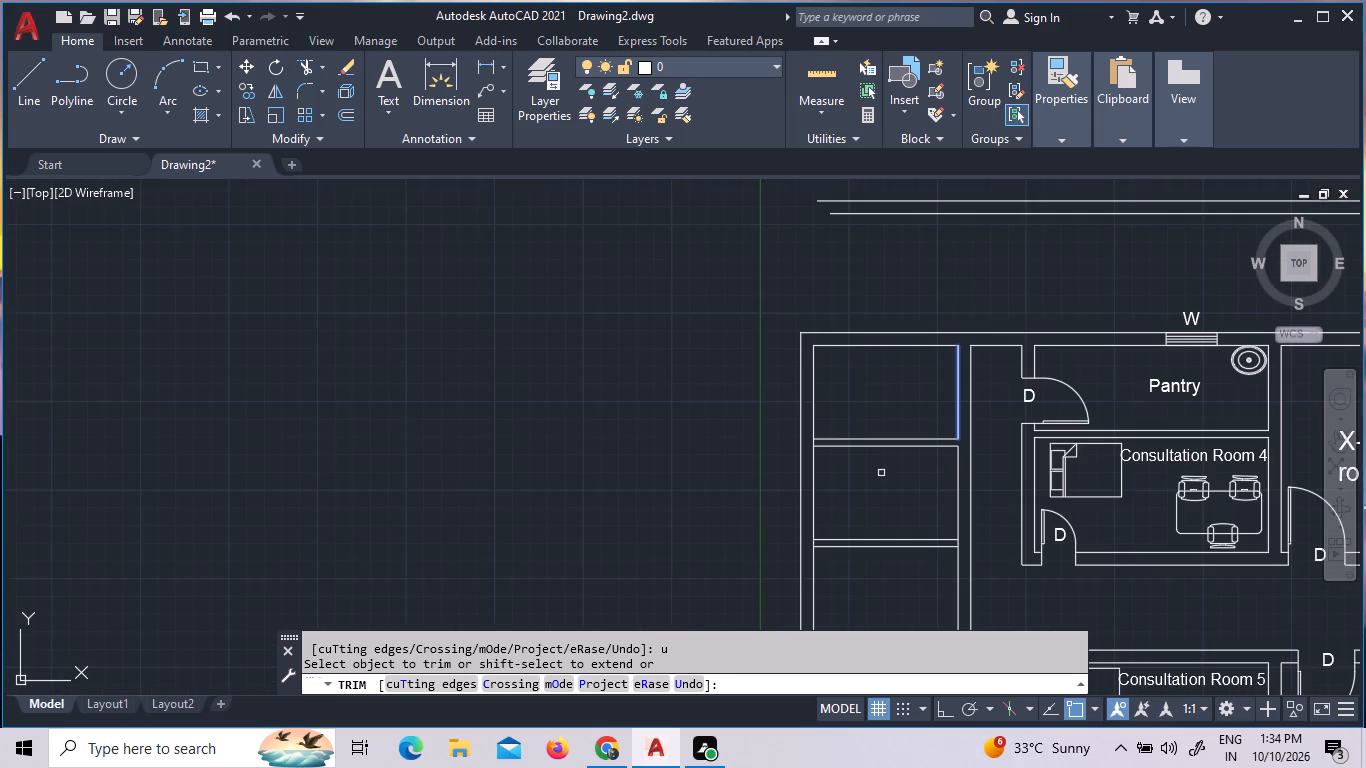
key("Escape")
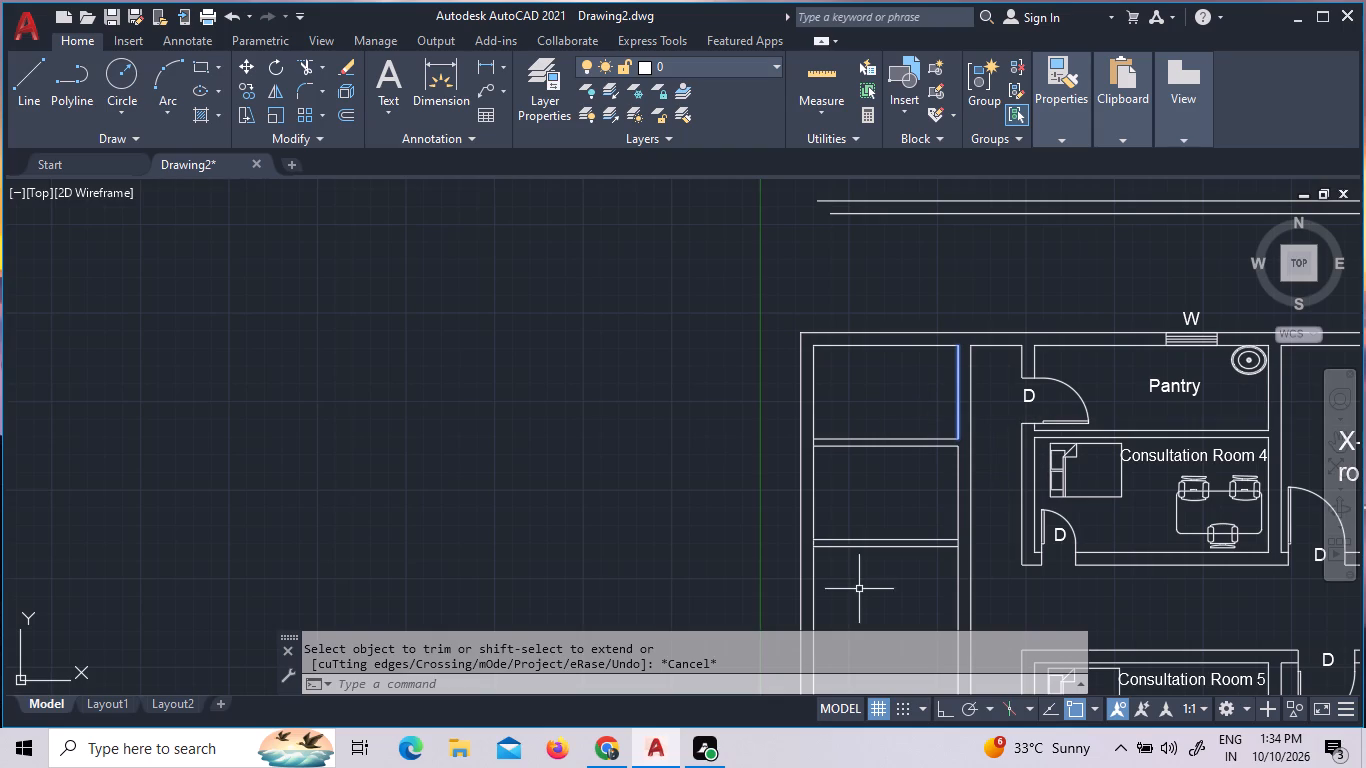
Select the two lines of the first cross partition in the west bay with a crossing window.
left_click(904, 519)
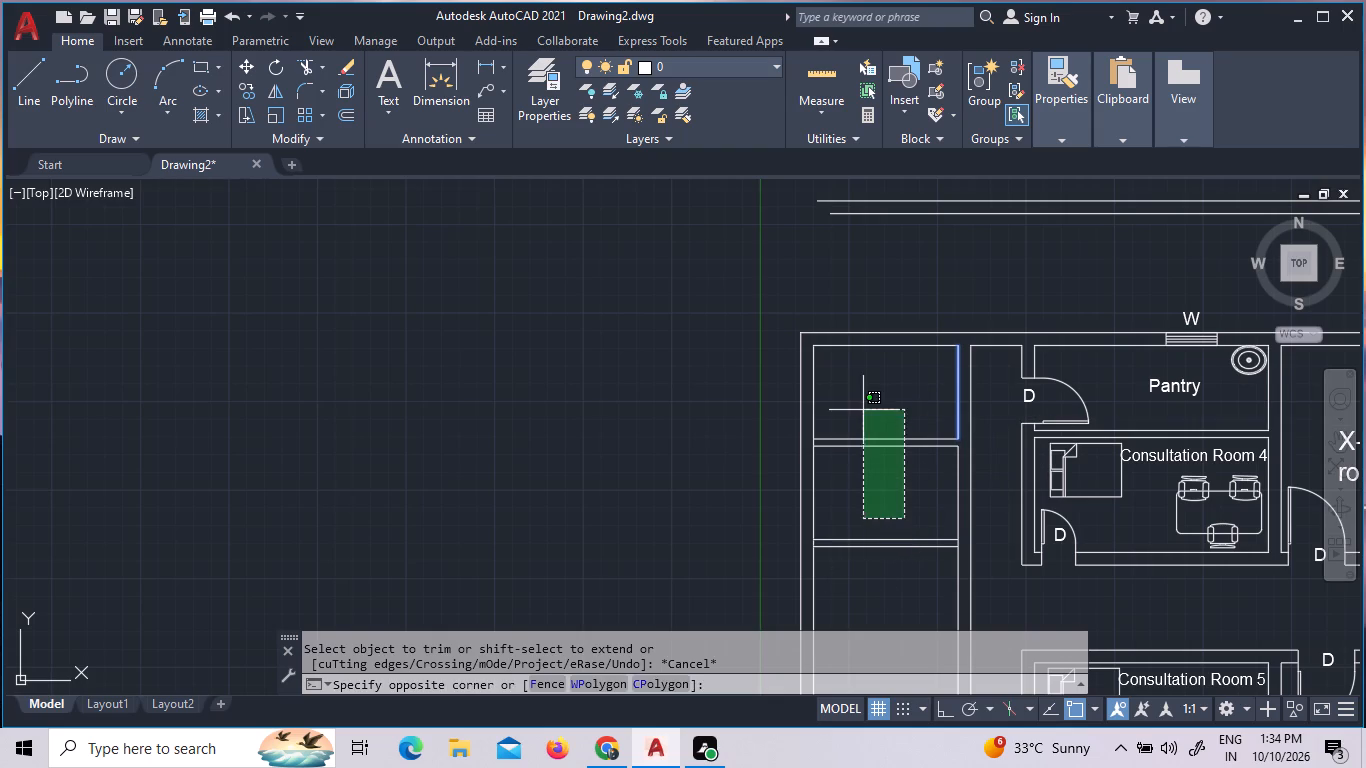
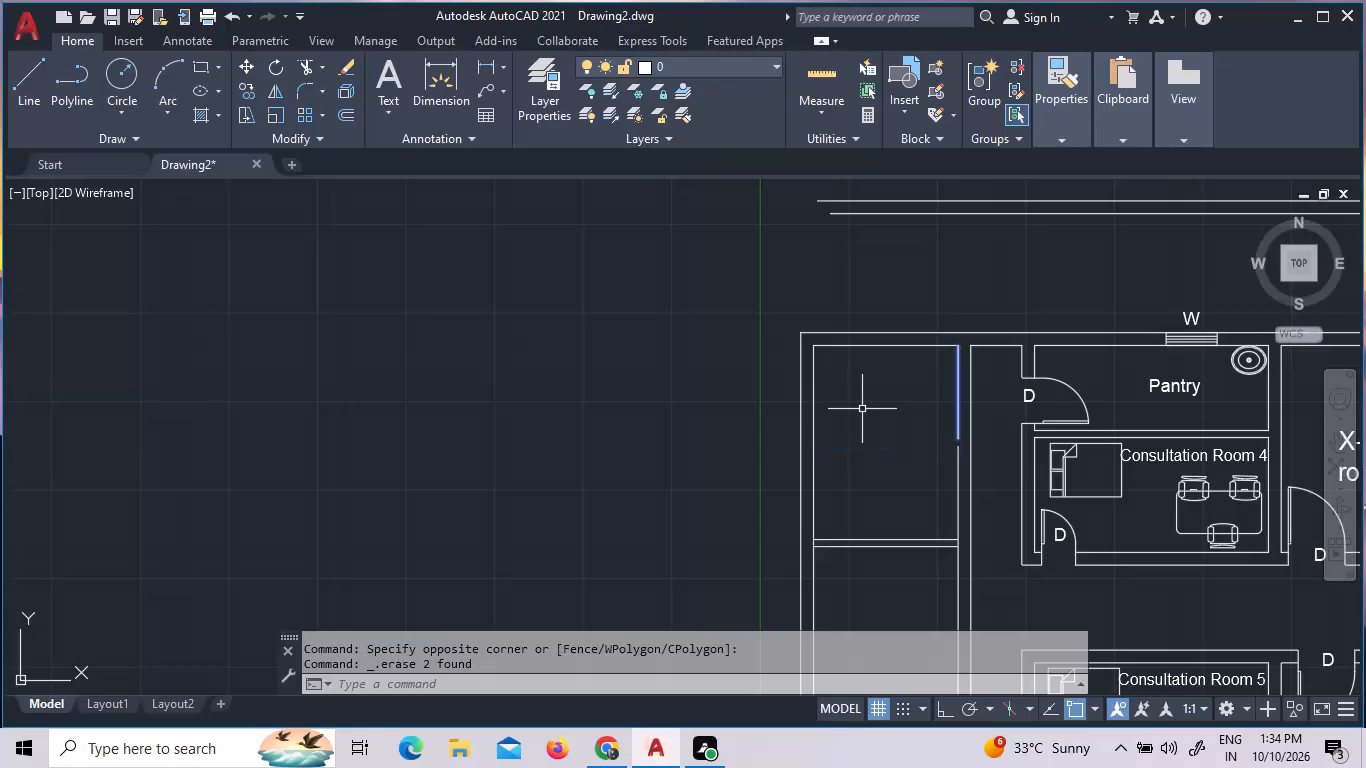
Join the two separated segments of the west bay's east inner wall line into one continuous line.
key("j")
type("oin")
key("space")
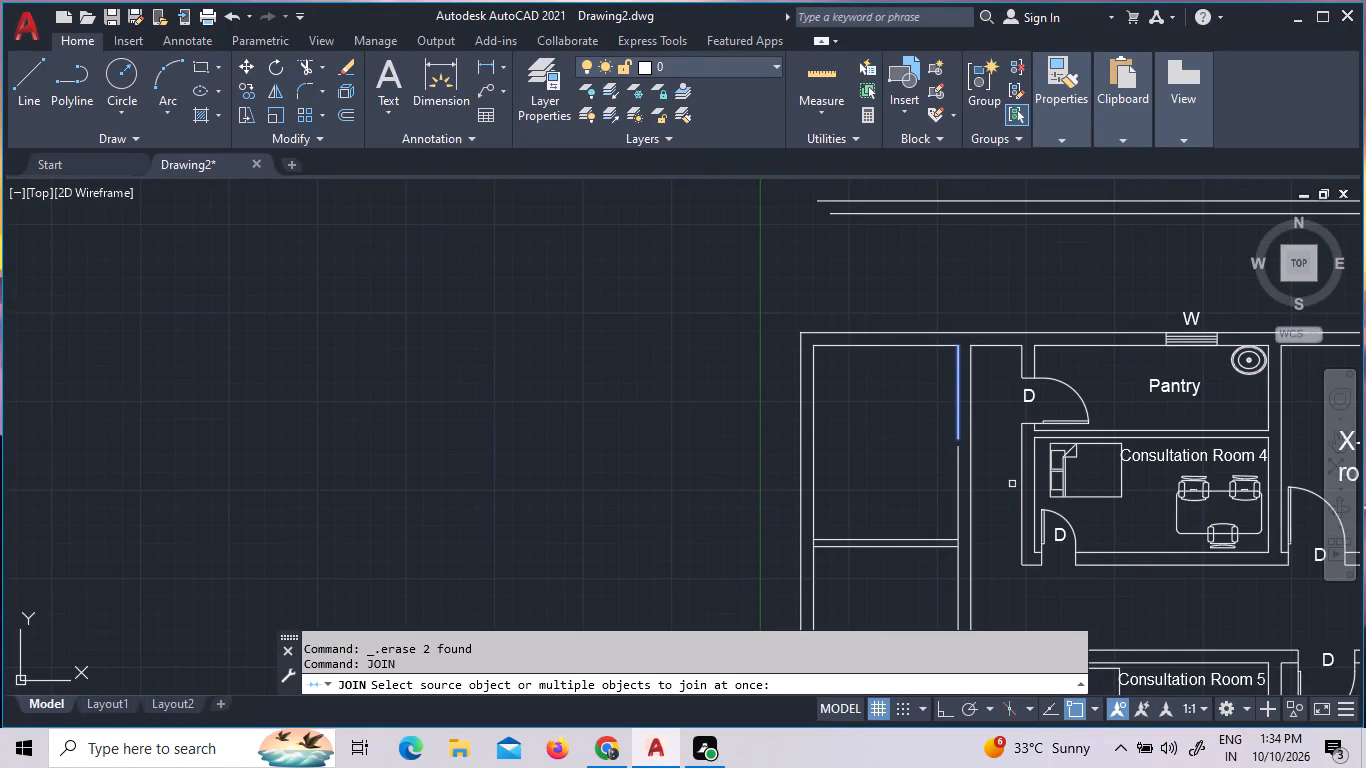
left_click(956, 478)
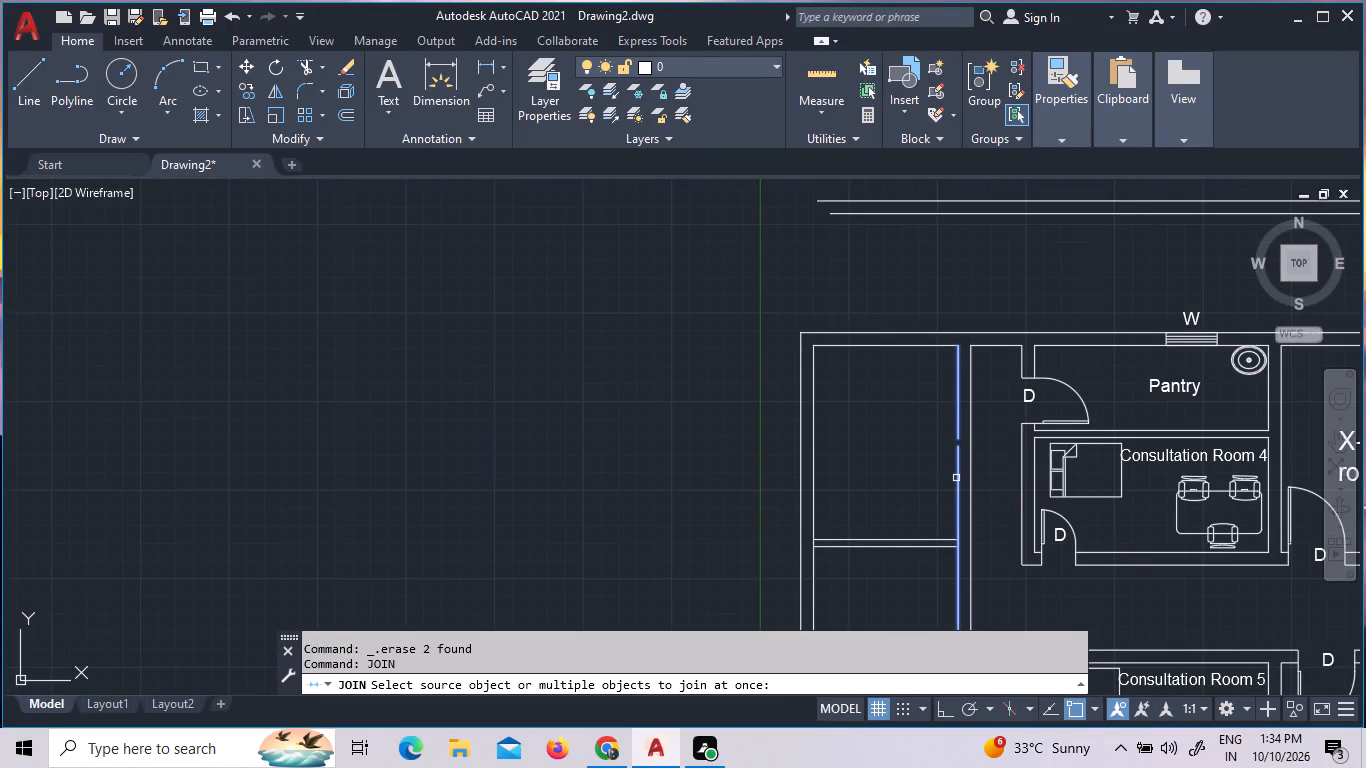
right_click(956, 478)
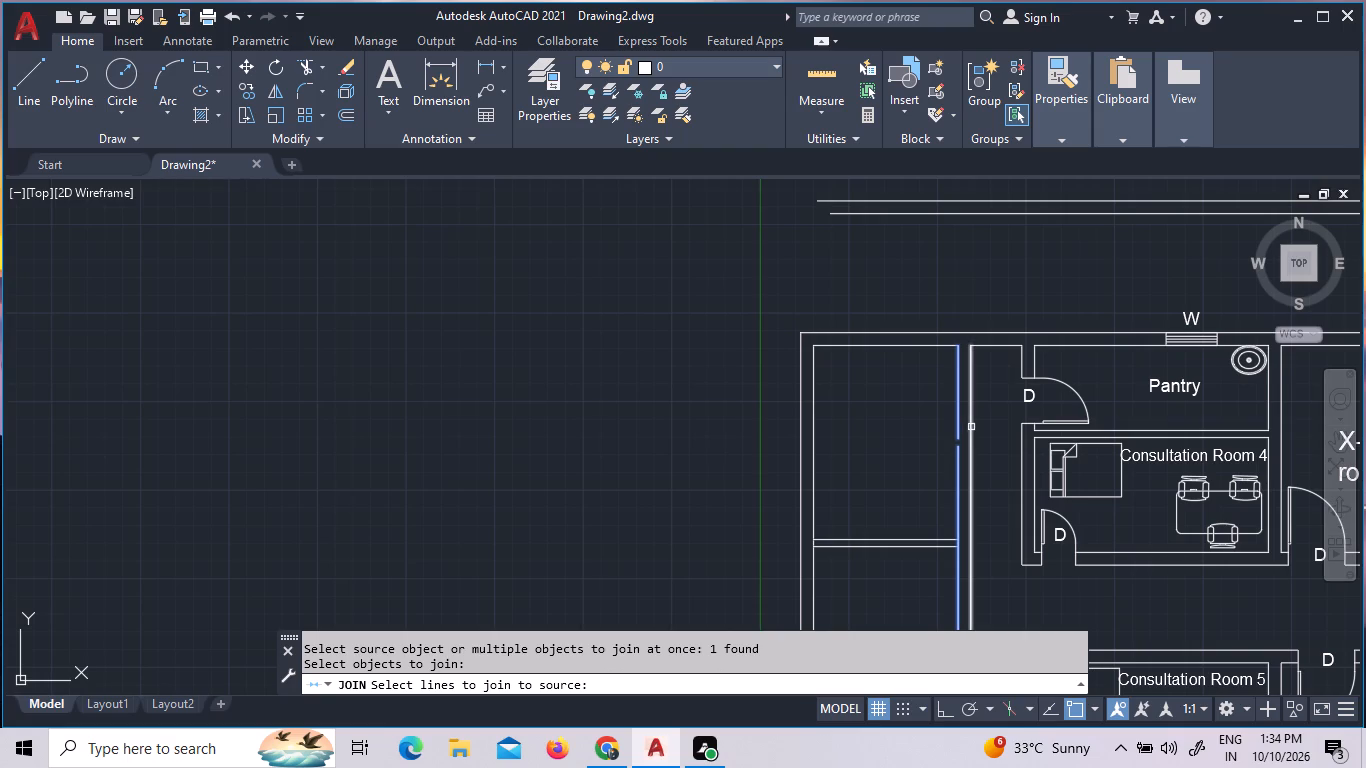
left_click(956, 426)
right_click(956, 426)
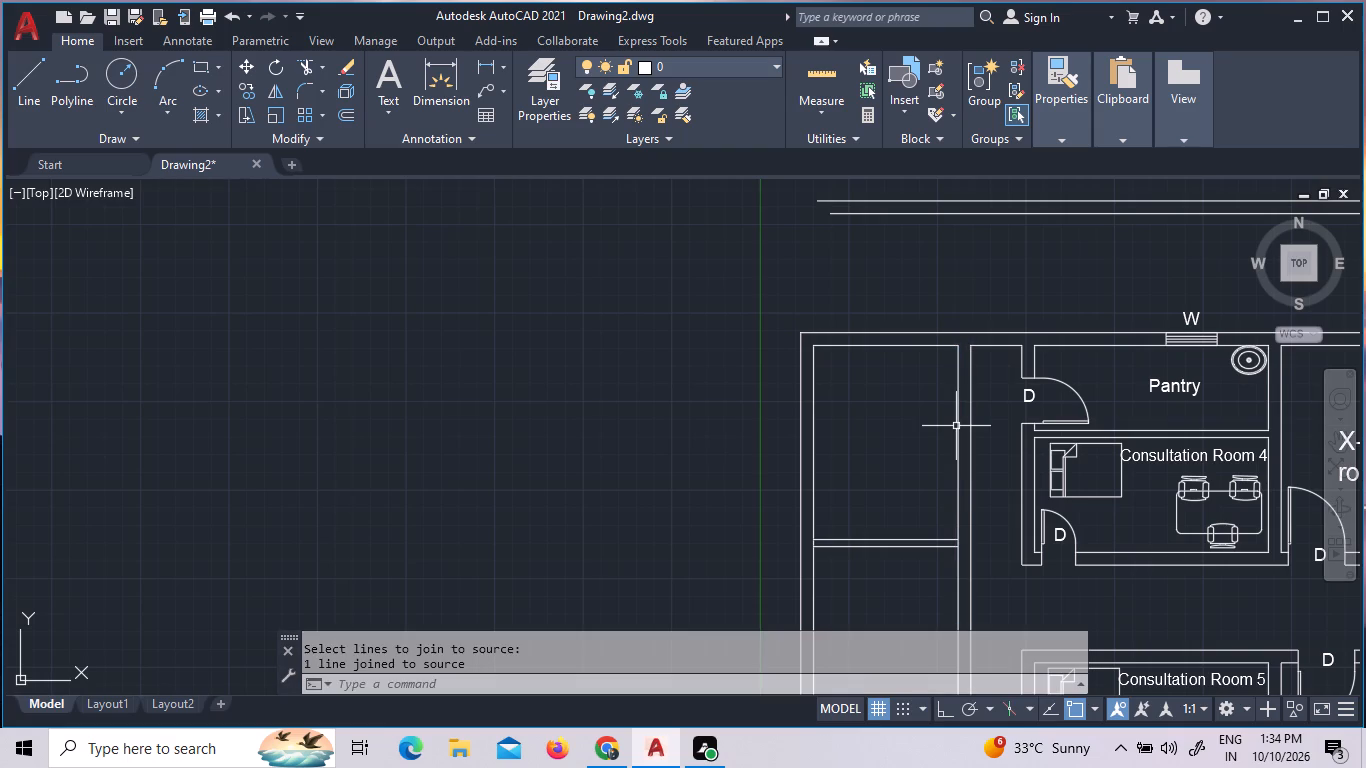
key("Escape")
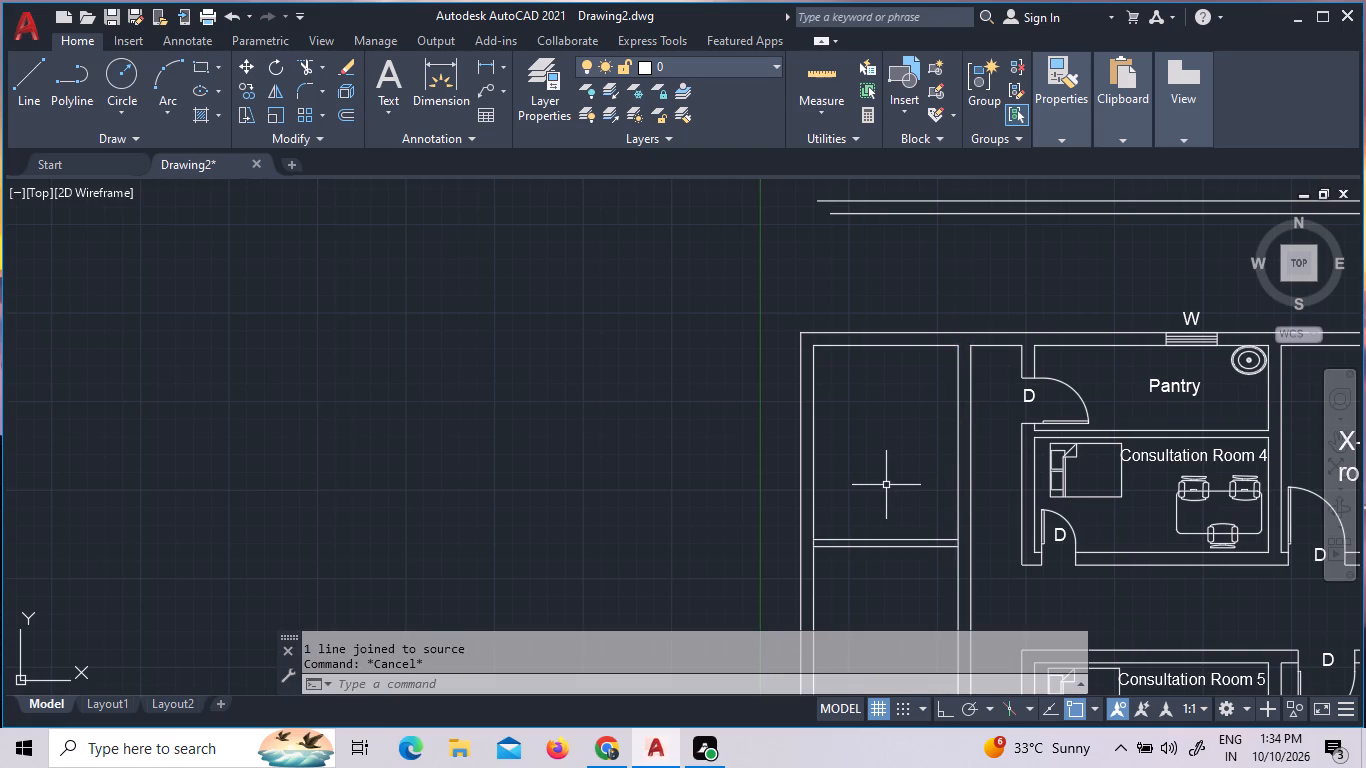
key("Escape")
Offset the west bay's east inner wall line 3' to the west, into the bay.
key("o")
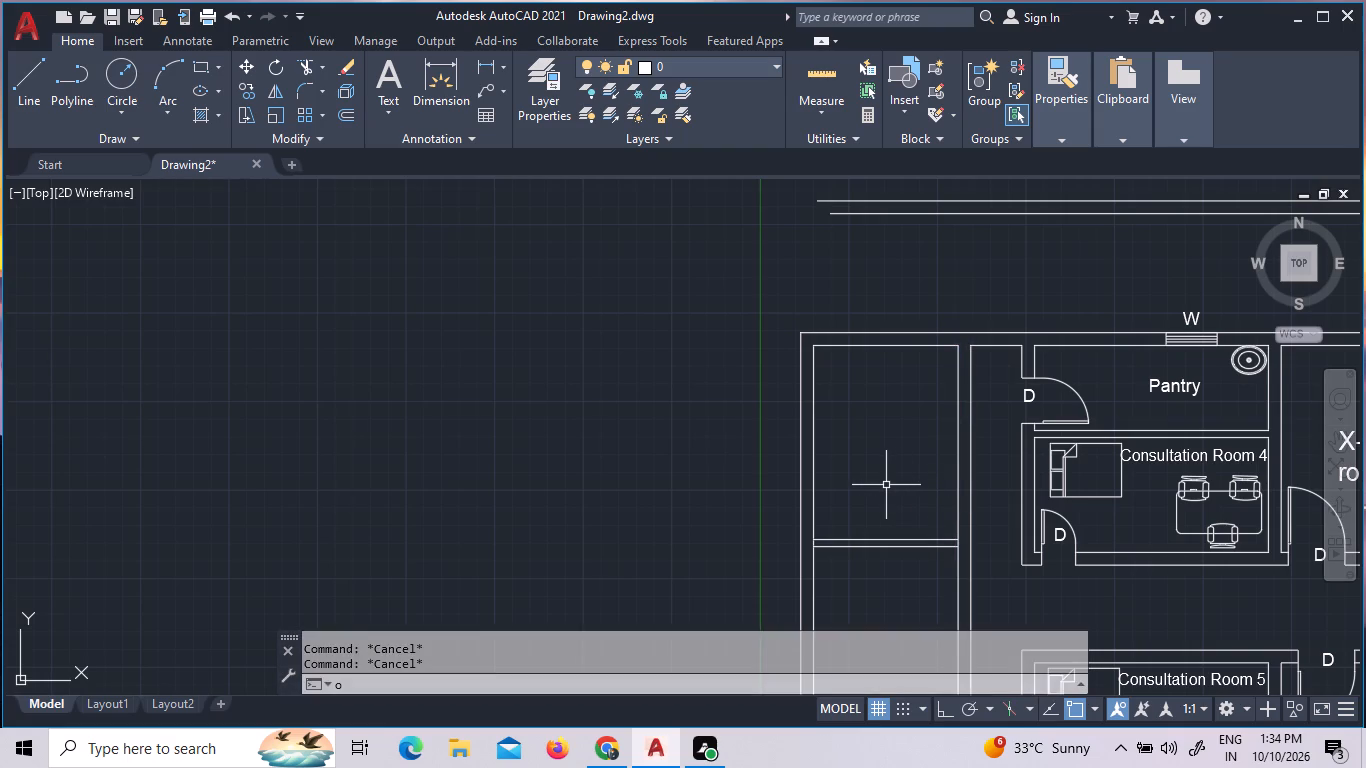
key("Return")
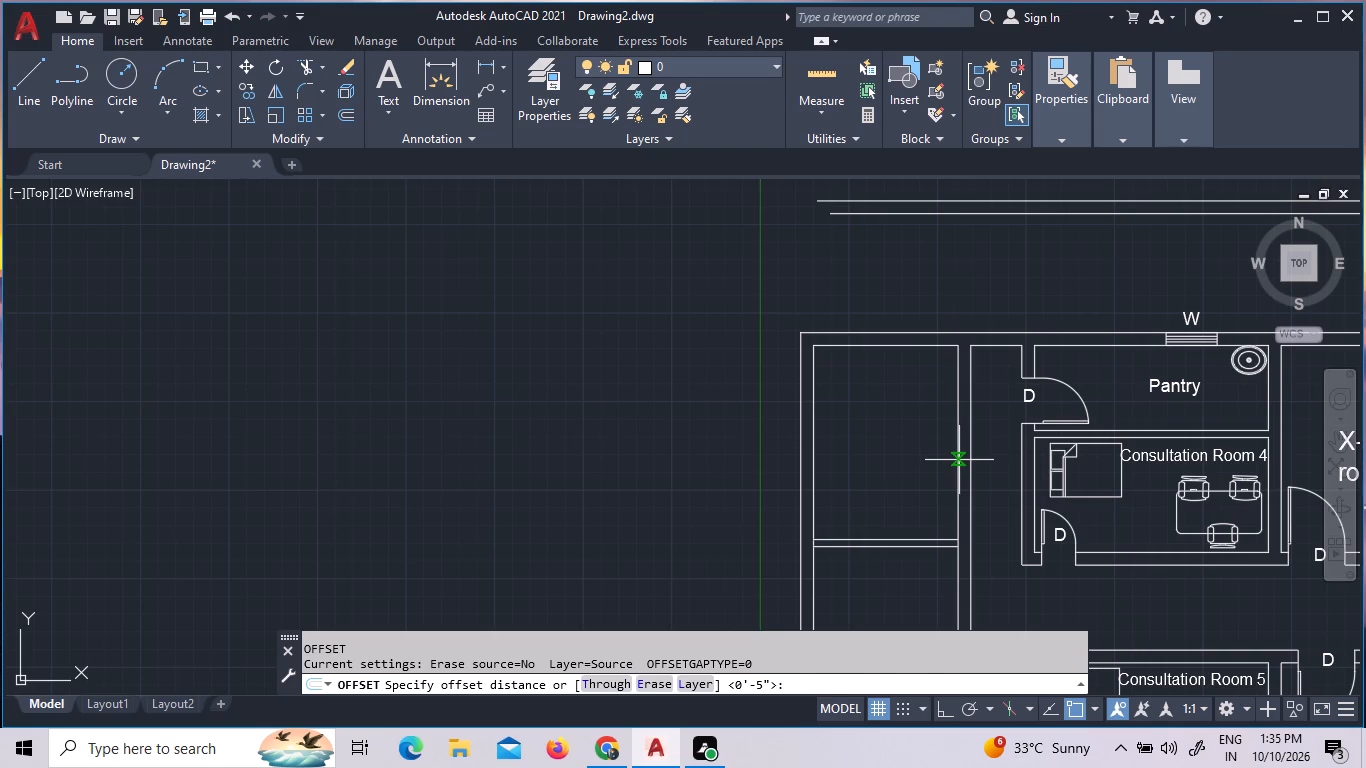
left_click(959, 460)
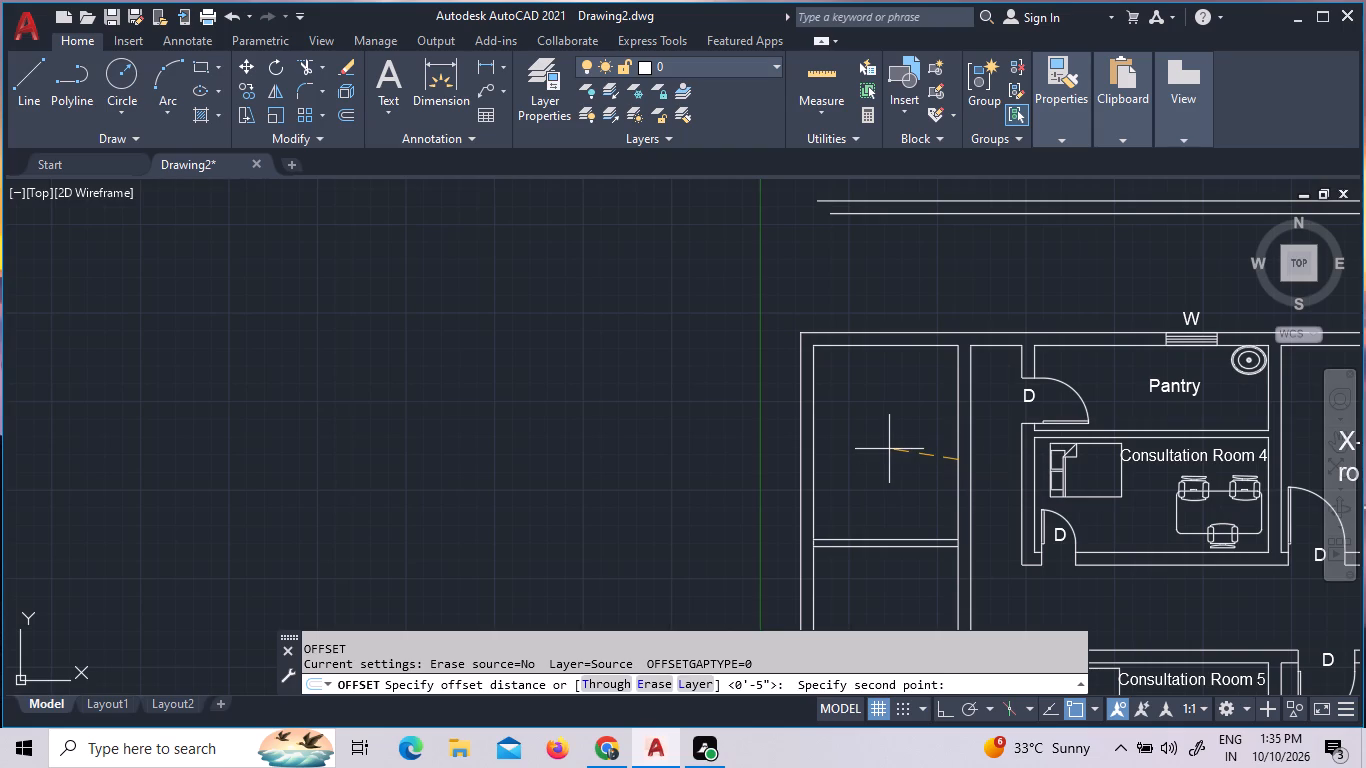
type("3'")
key("Return")
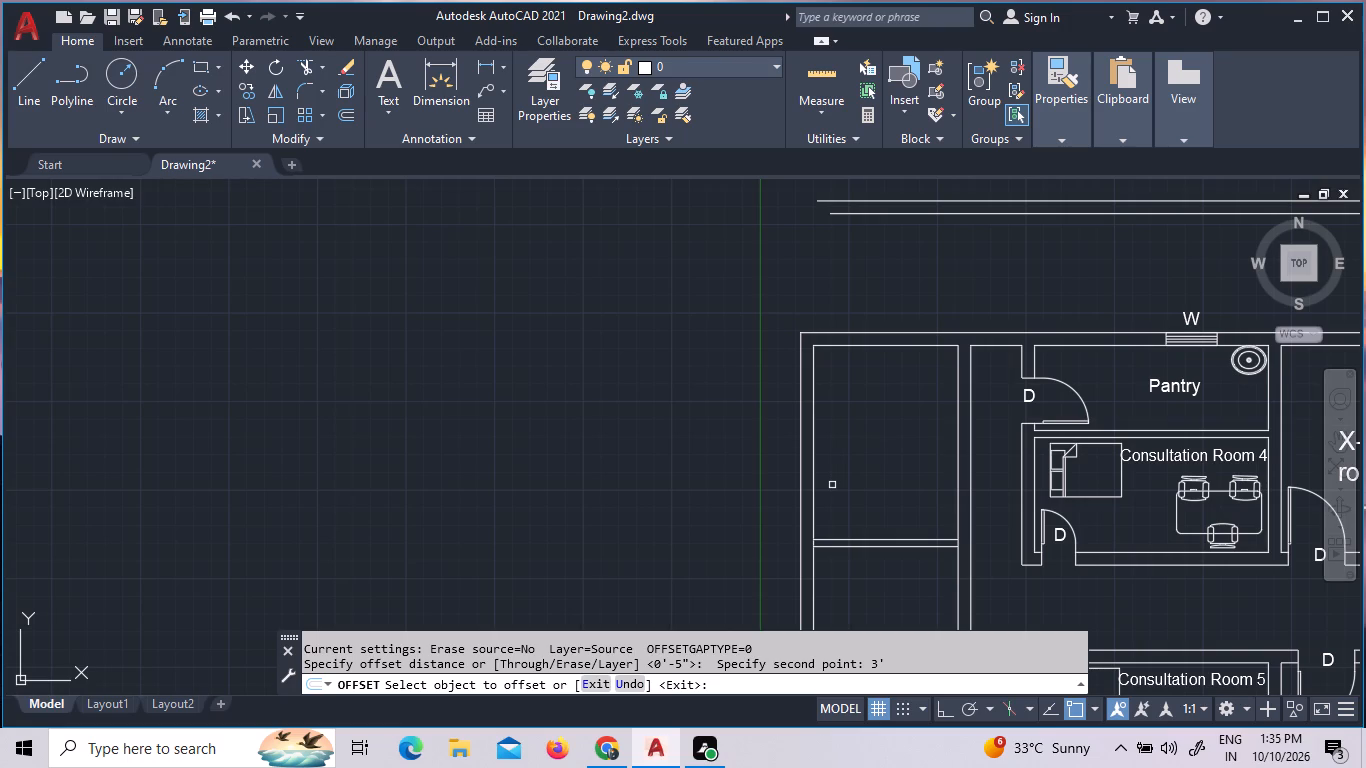
left_click(958, 471)
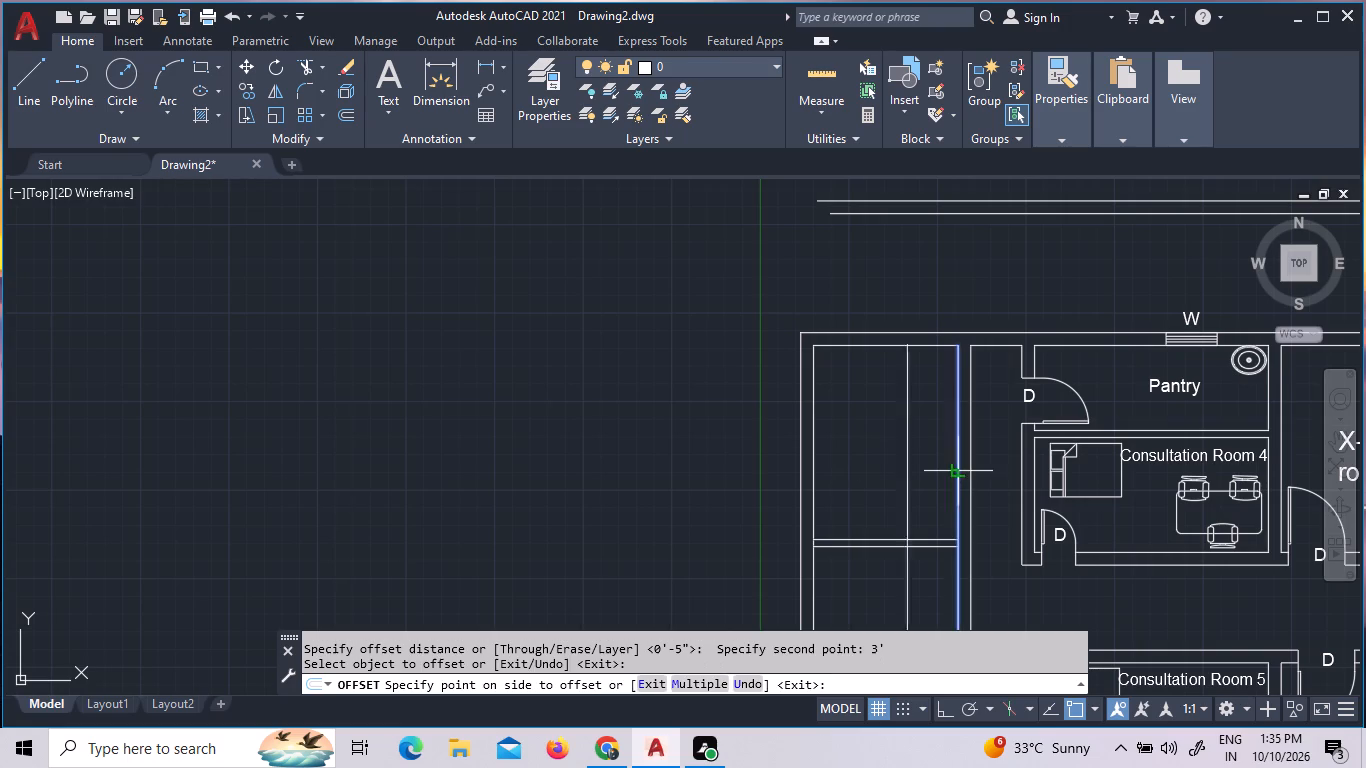
left_click(906, 467)
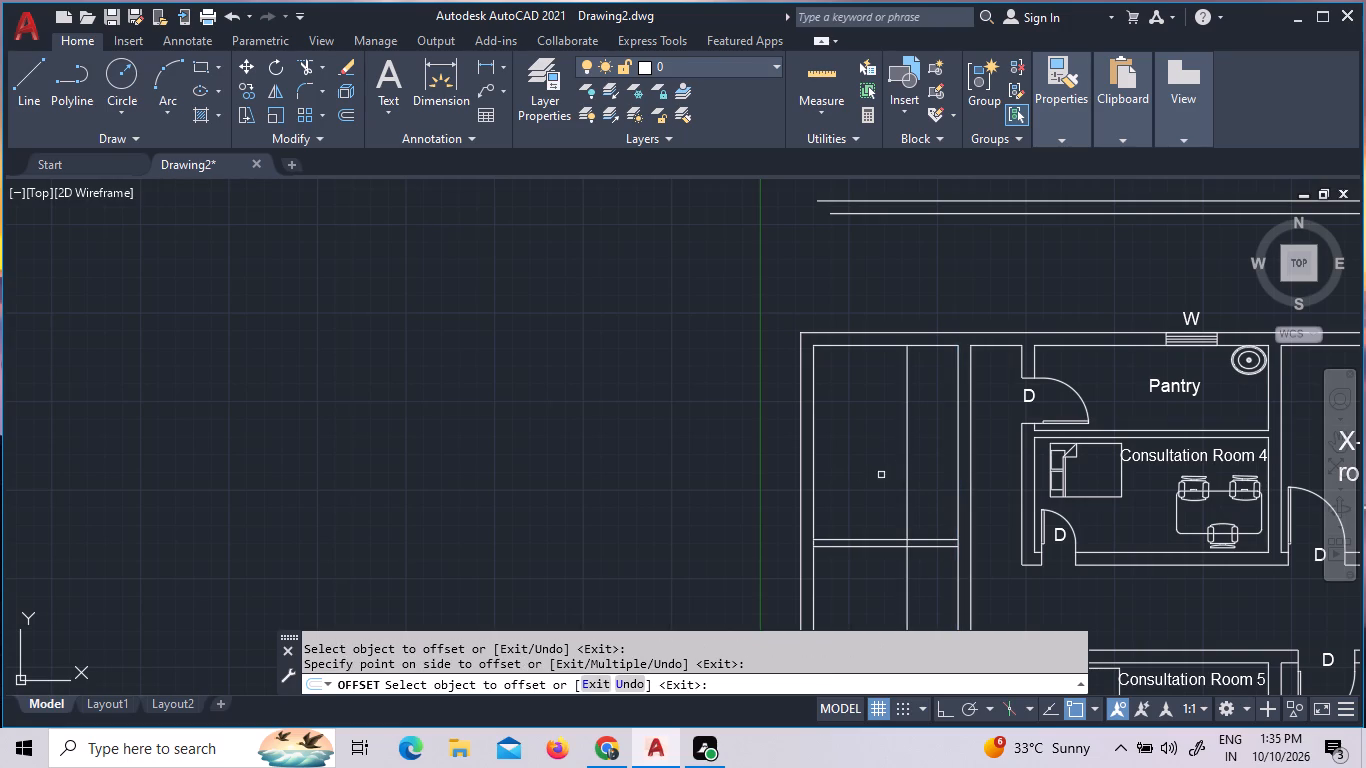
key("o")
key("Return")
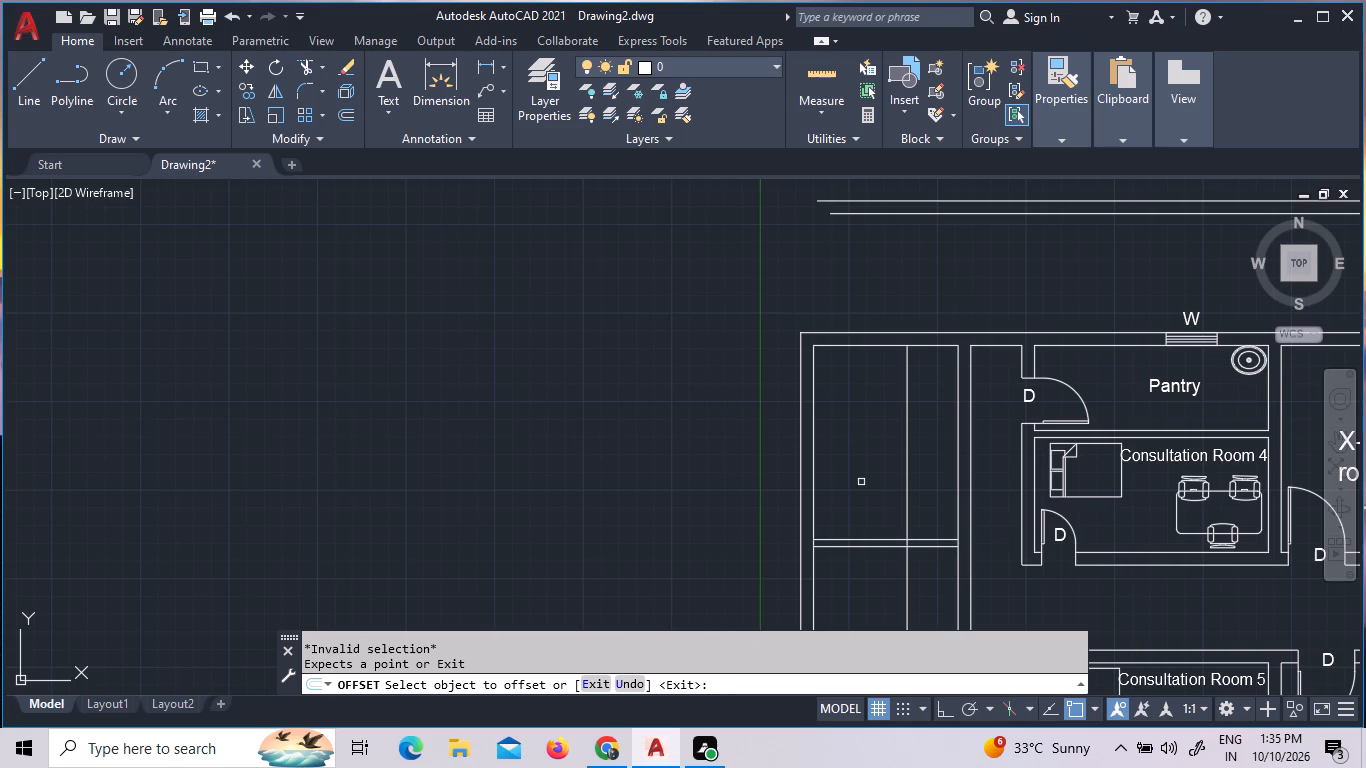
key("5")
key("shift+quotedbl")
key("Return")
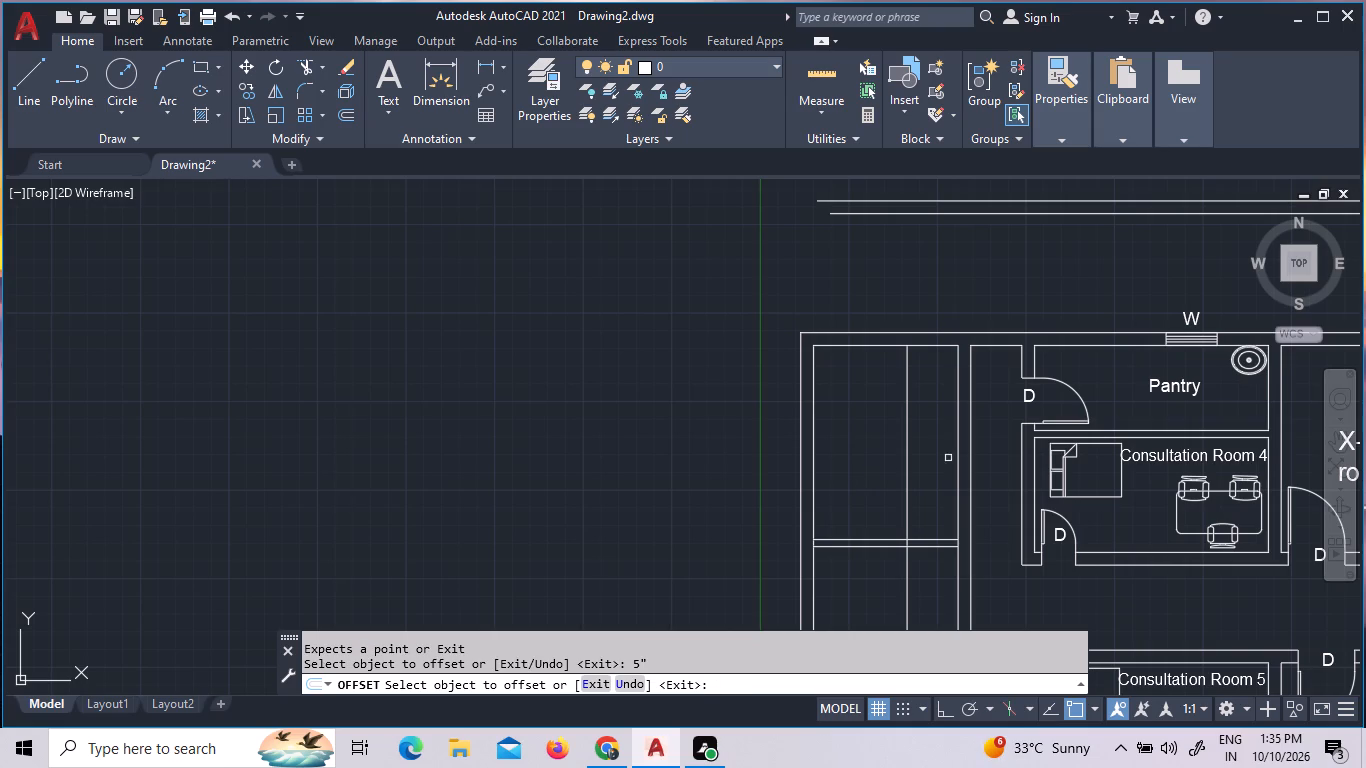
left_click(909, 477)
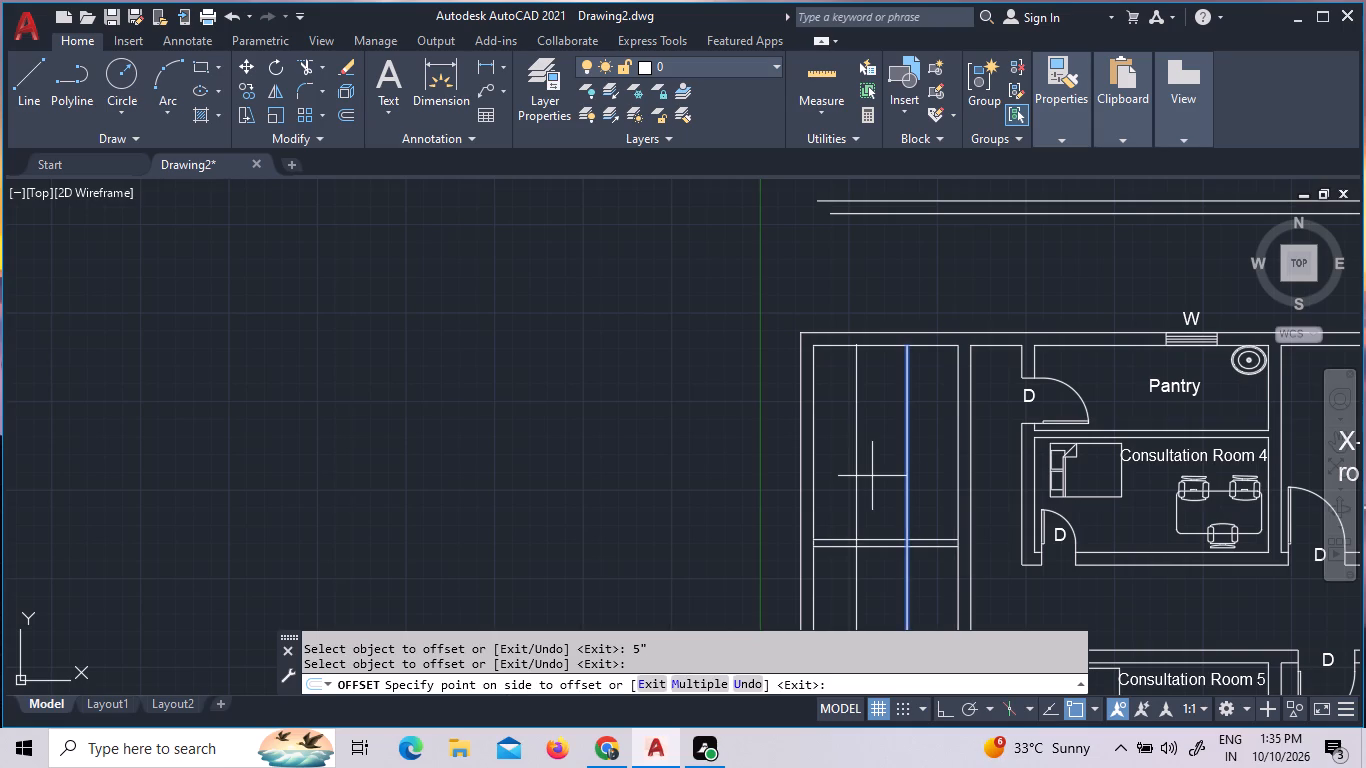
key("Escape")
Offset the new vertical line in the west bay 5" to the west to form the partition's second face.
key("o")
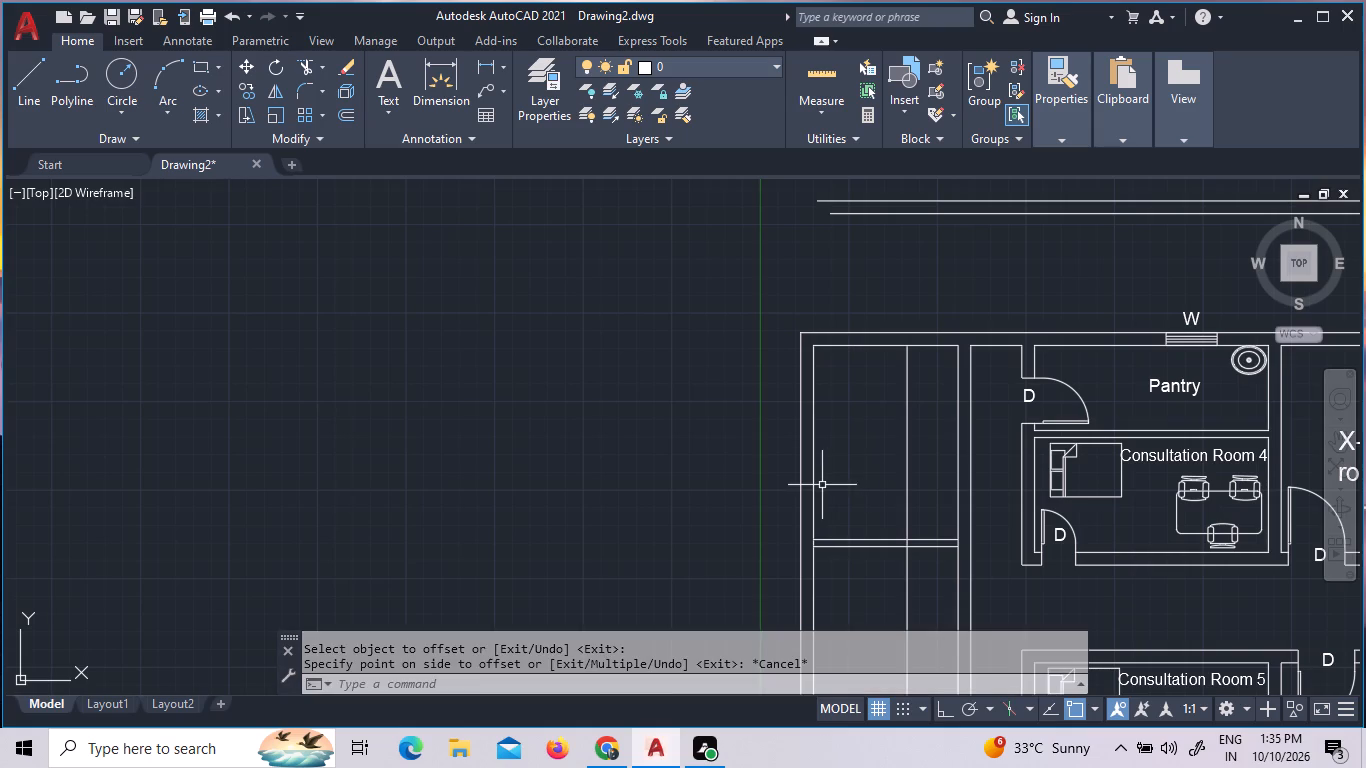
key("Return")
key("5")
key("shift+quotedbl")
key("Return")
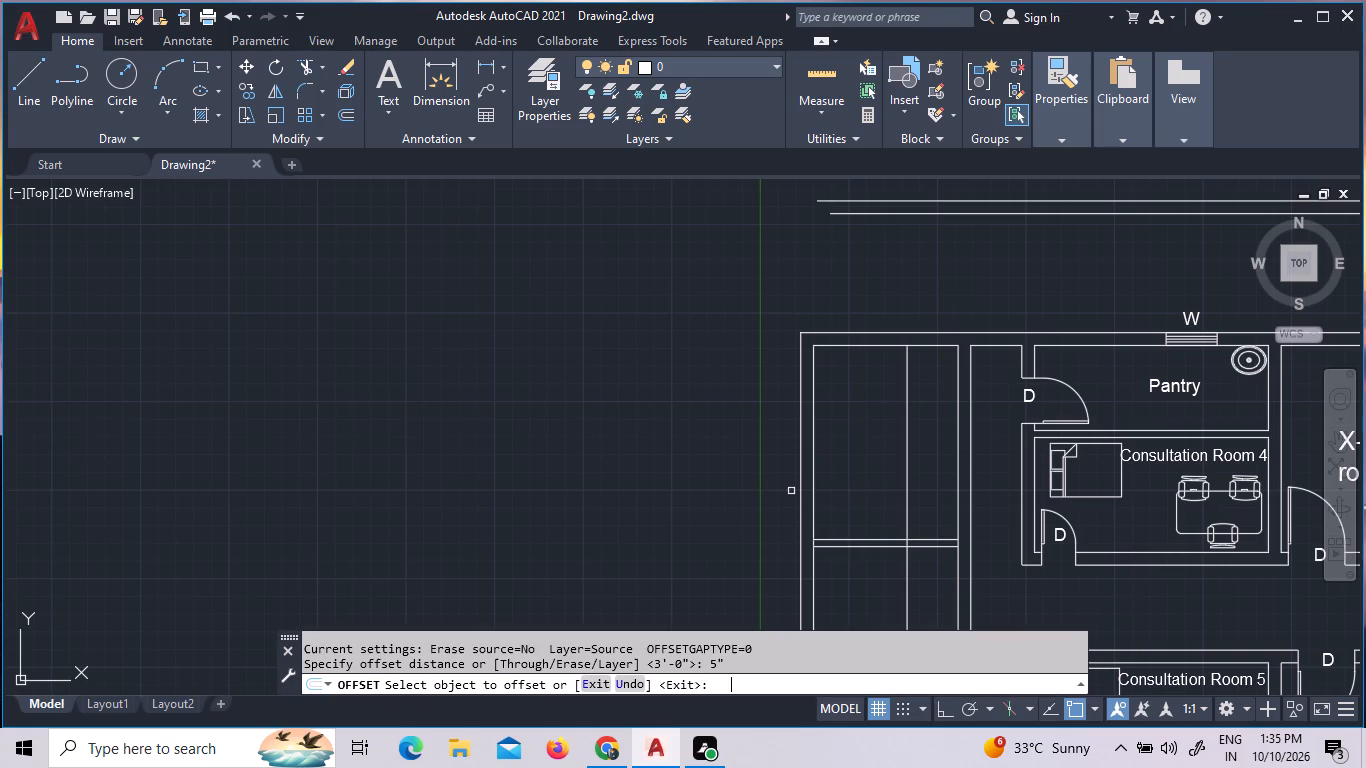
left_click(908, 500)
left_click(888, 495)
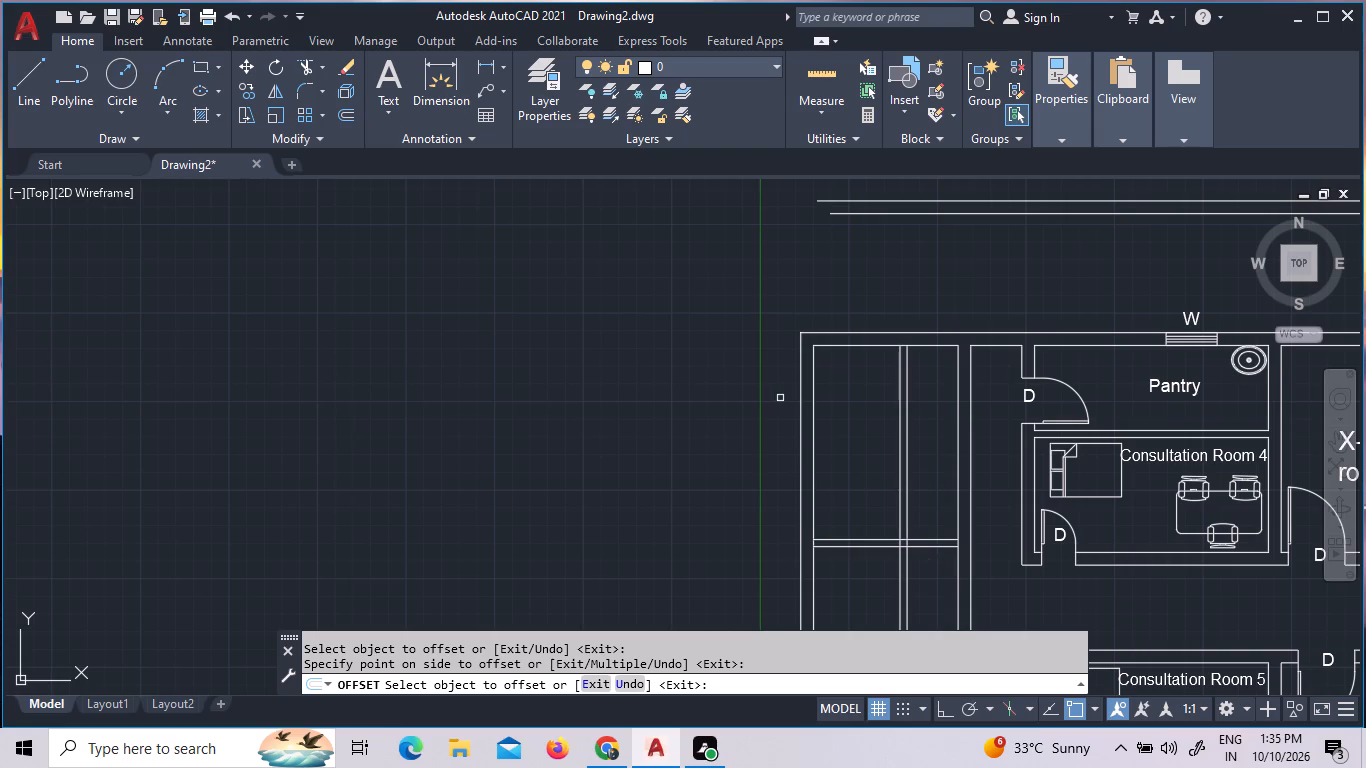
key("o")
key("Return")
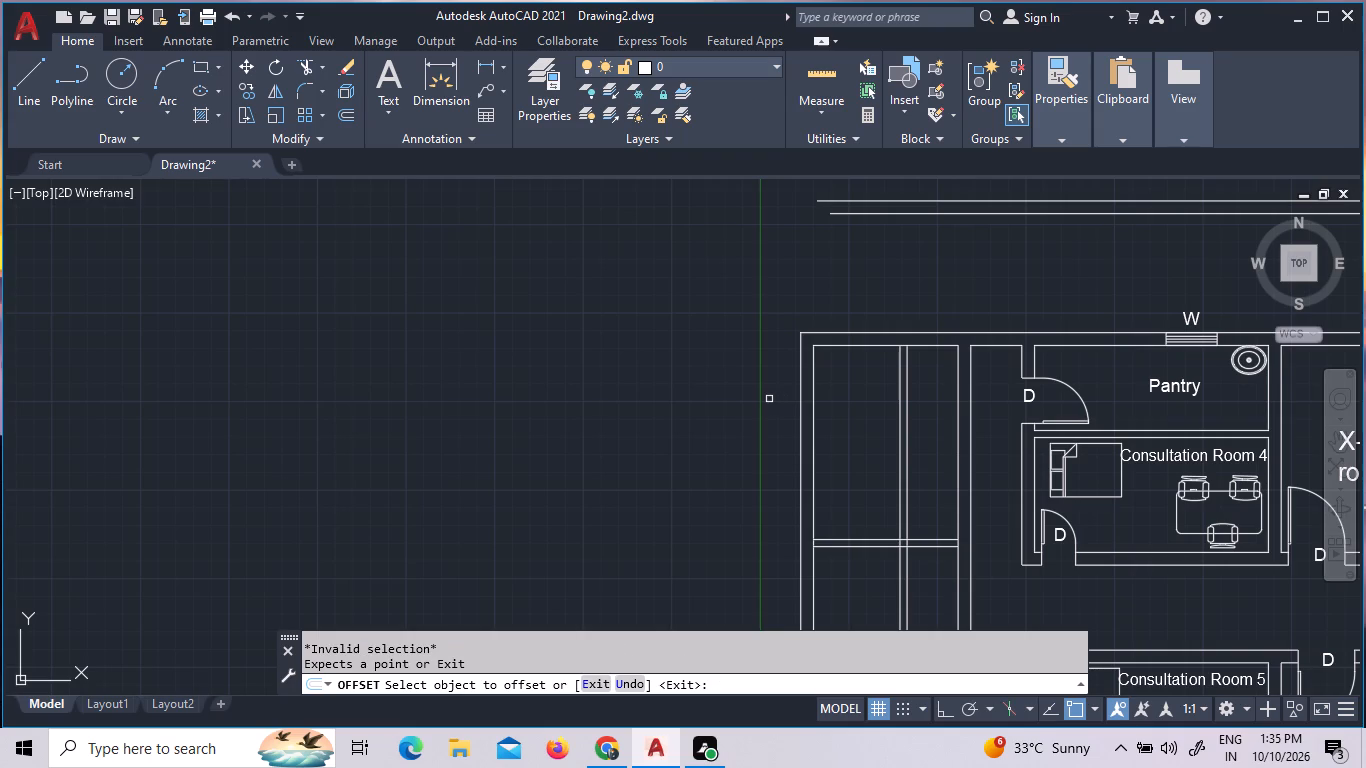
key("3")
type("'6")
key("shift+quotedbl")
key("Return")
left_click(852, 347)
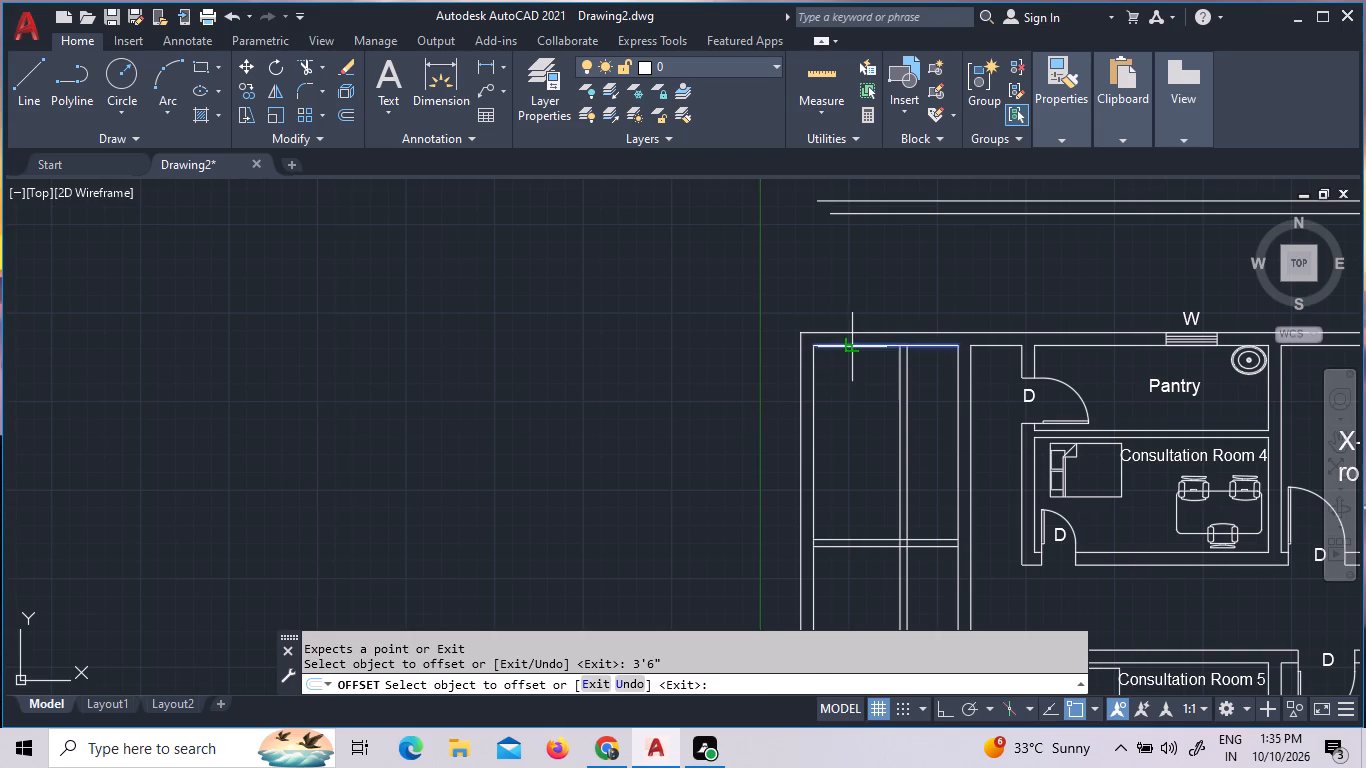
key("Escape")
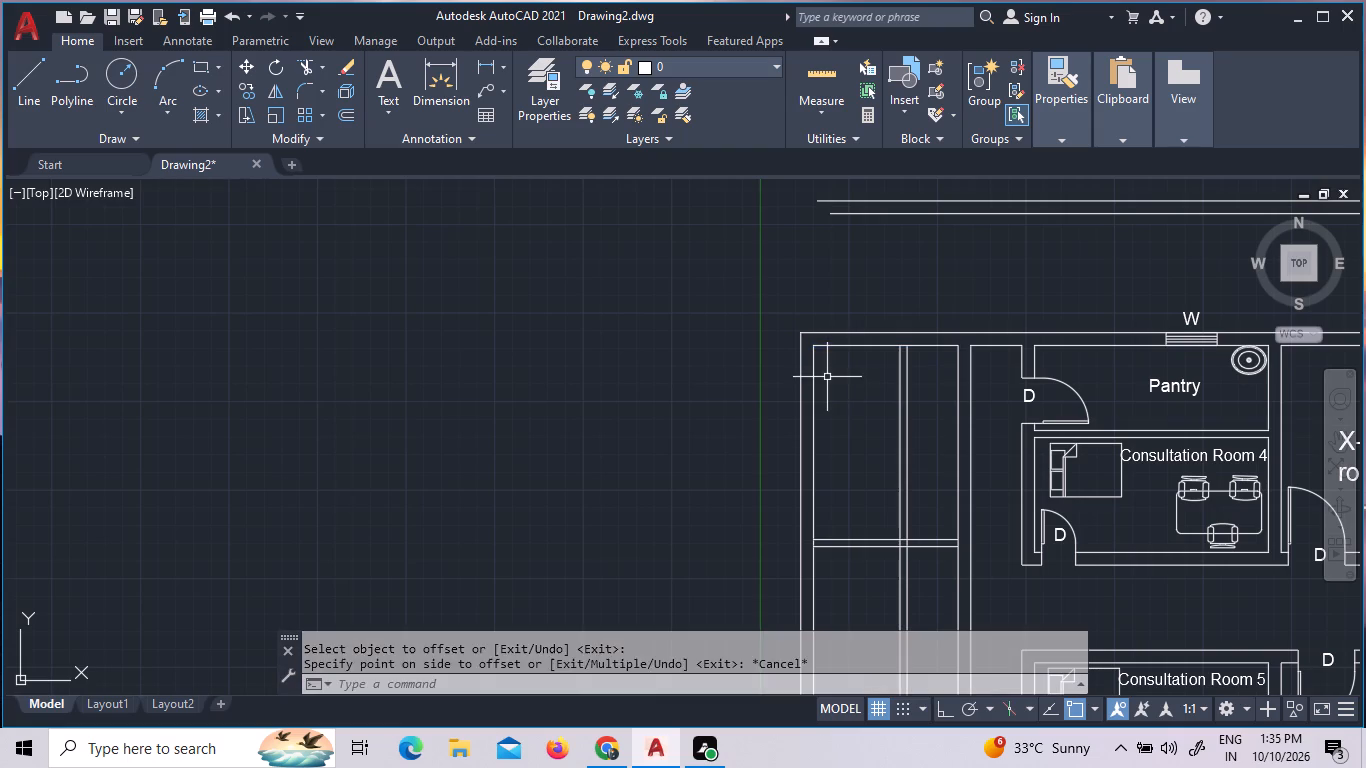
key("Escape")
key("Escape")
Offset the west bay's north inner wall line 3'6" to the south and leave the Offset command.
key("o")
key("Return")
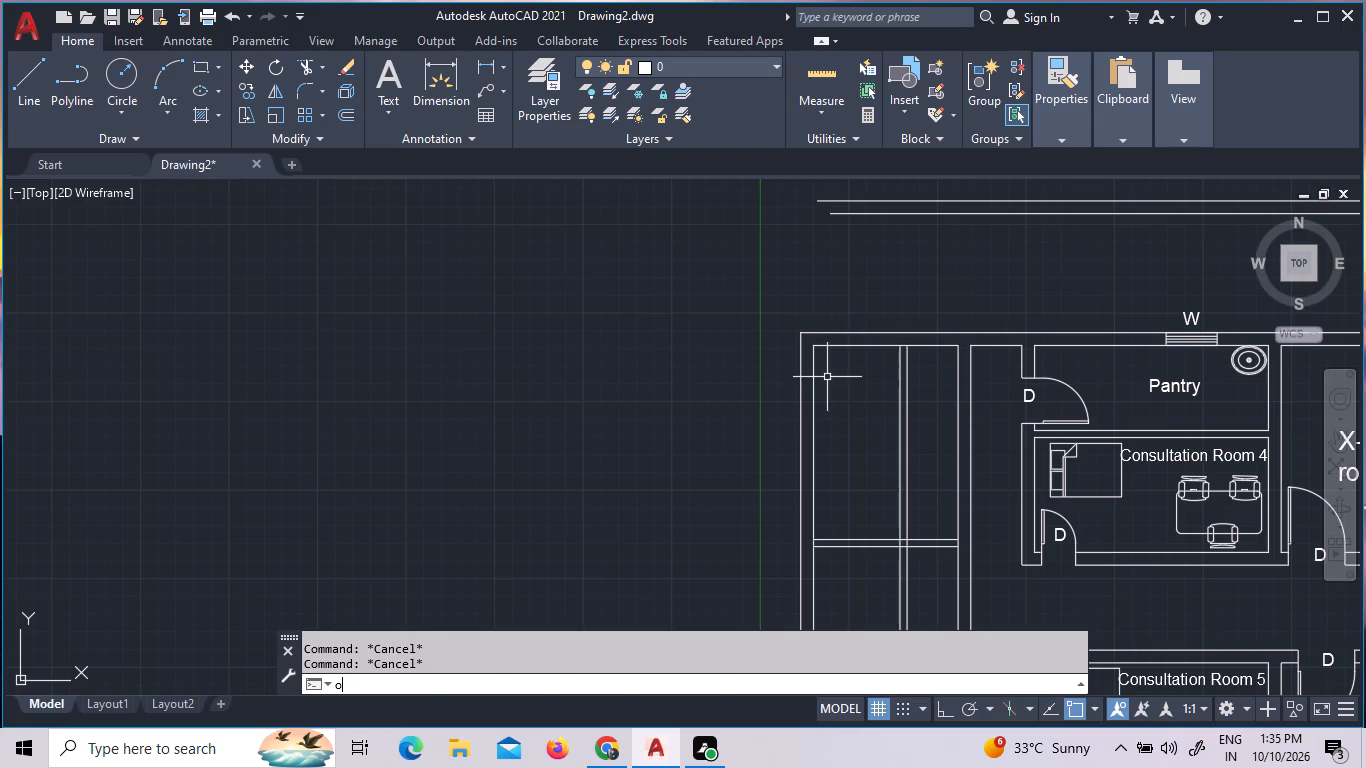
type("3'6")
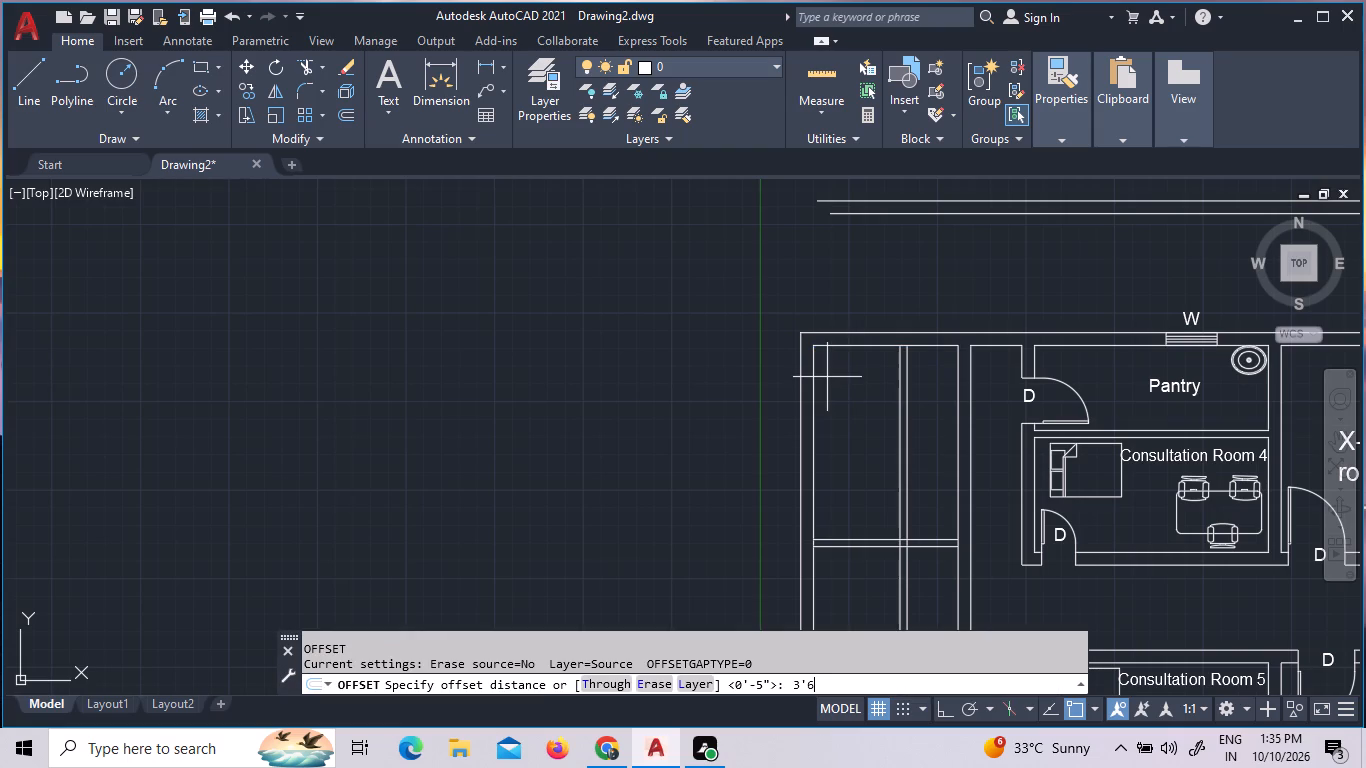
key("shift+quotedbl")
key("Return")
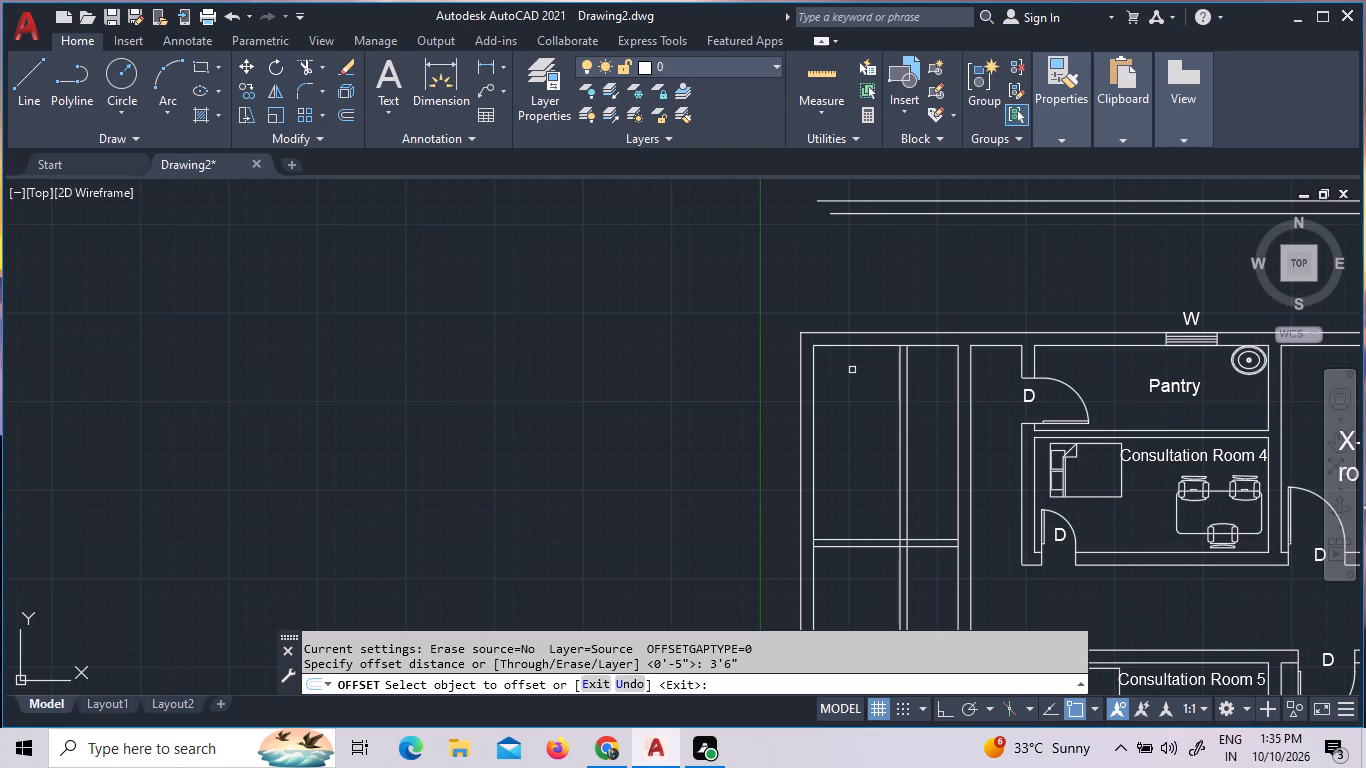
left_click(857, 346)
left_click(853, 385)
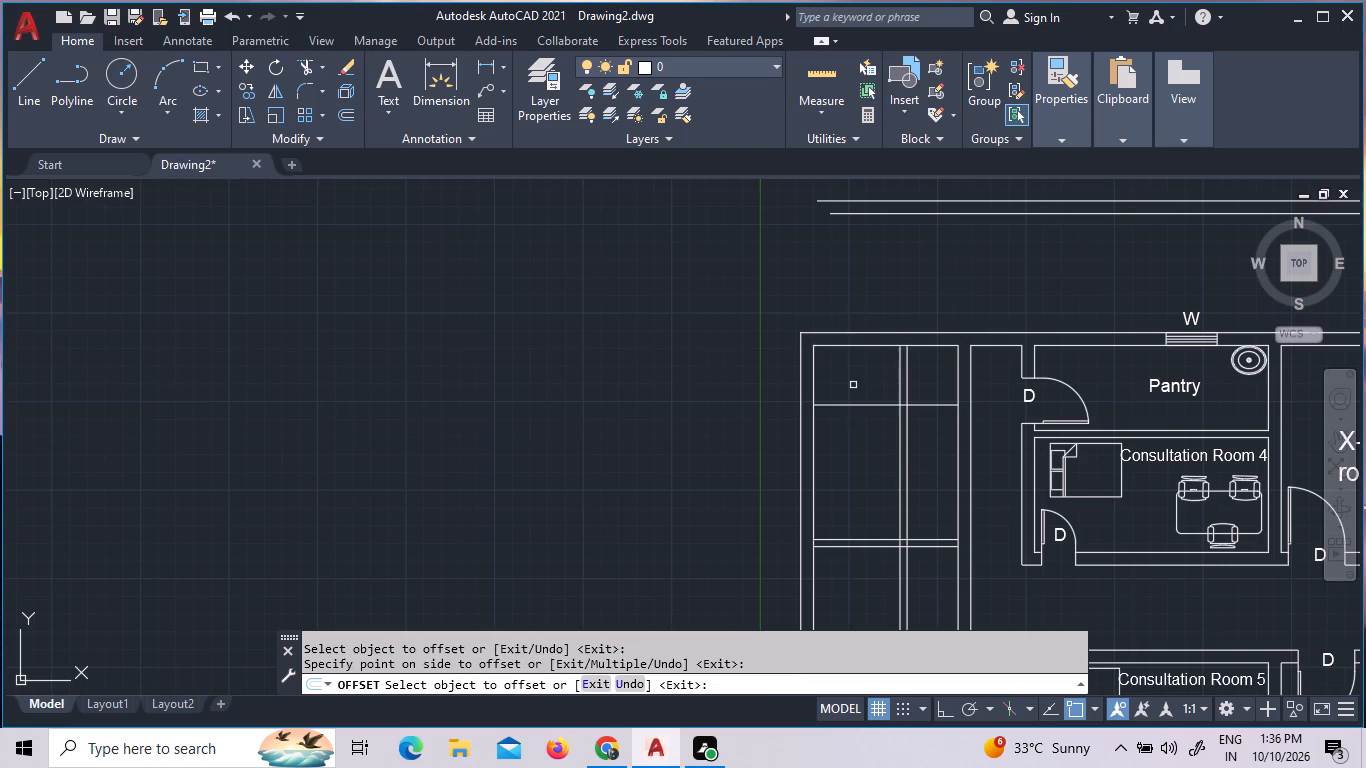
key("o")
key("Return")
key("Escape")
Offset the new horizontal line near the west bay's north end 5" to the south to form the cross partition's second face.
key("o")
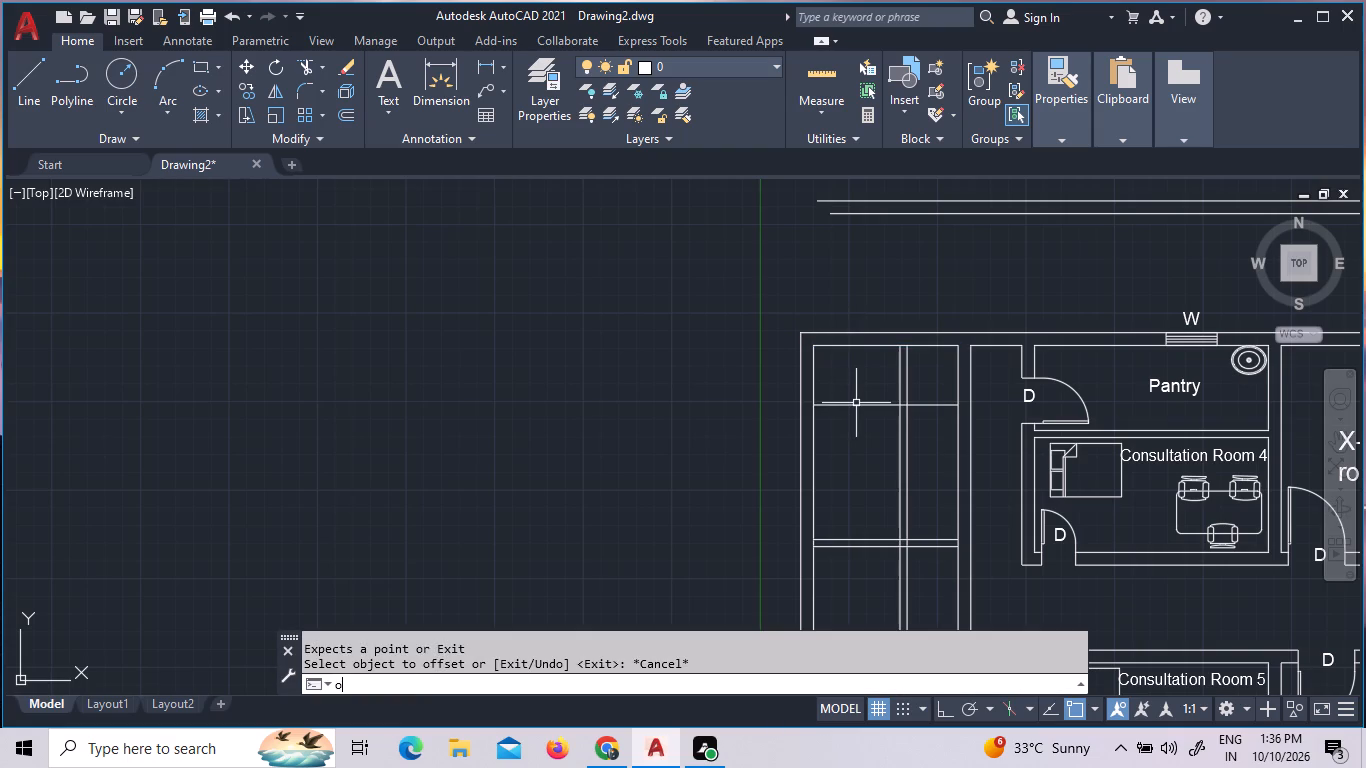
key("Return")
key("5")
key("shift+quotedbl")
key("Return")
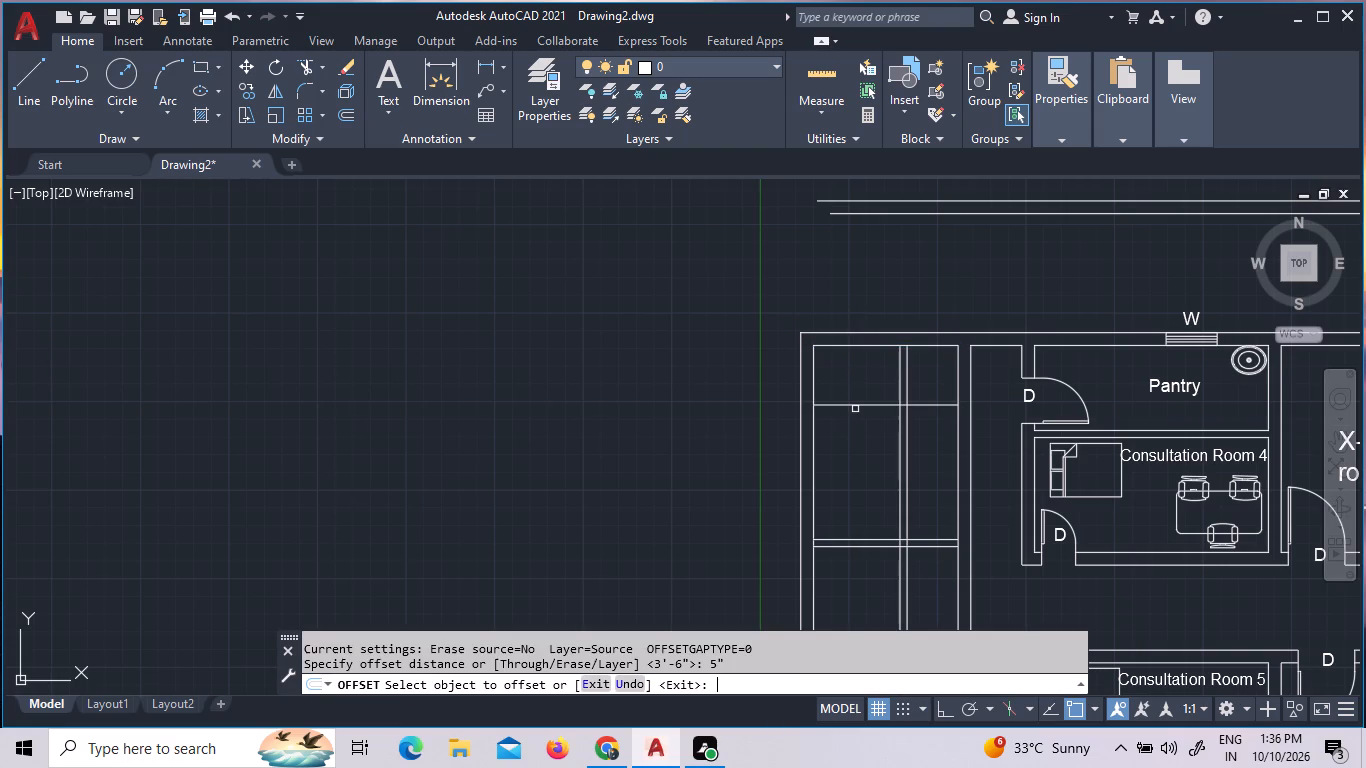
left_click(857, 404)
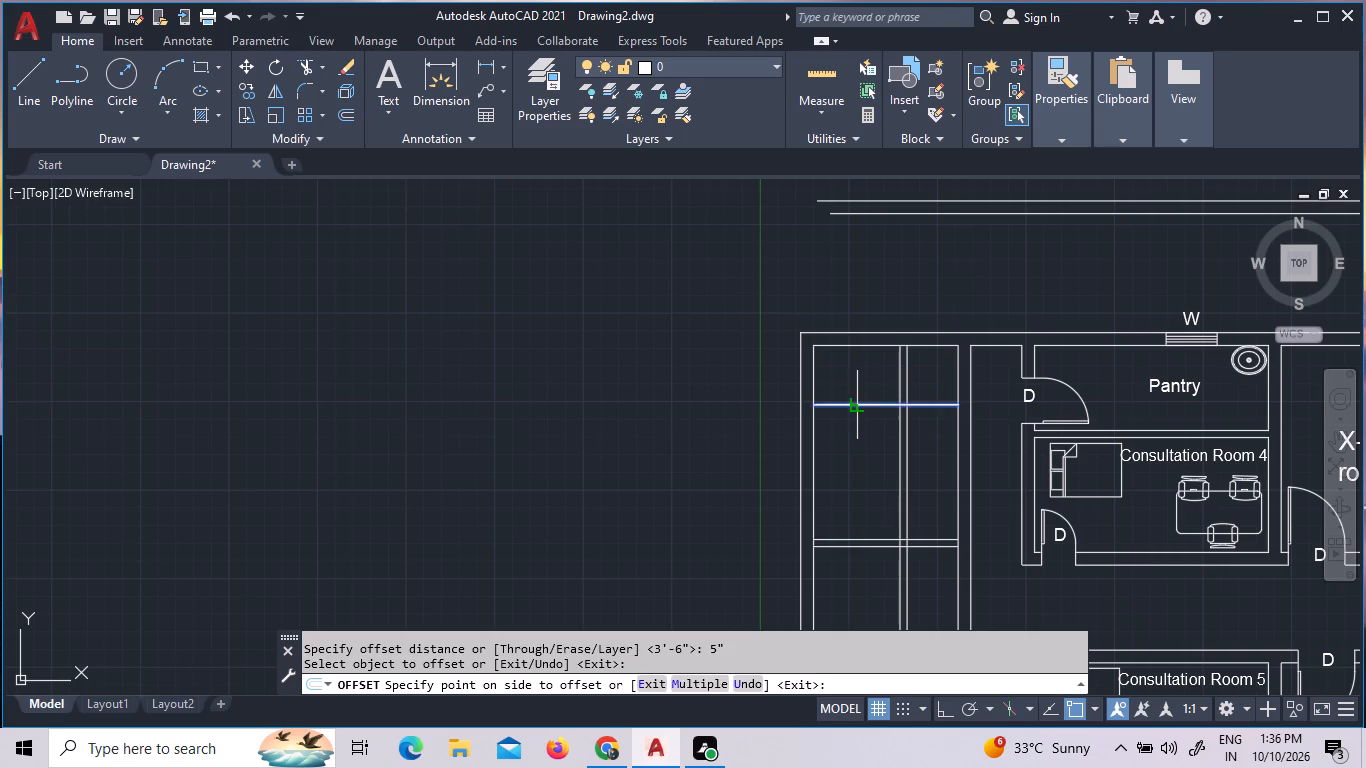
left_click(851, 427)
key("Escape")
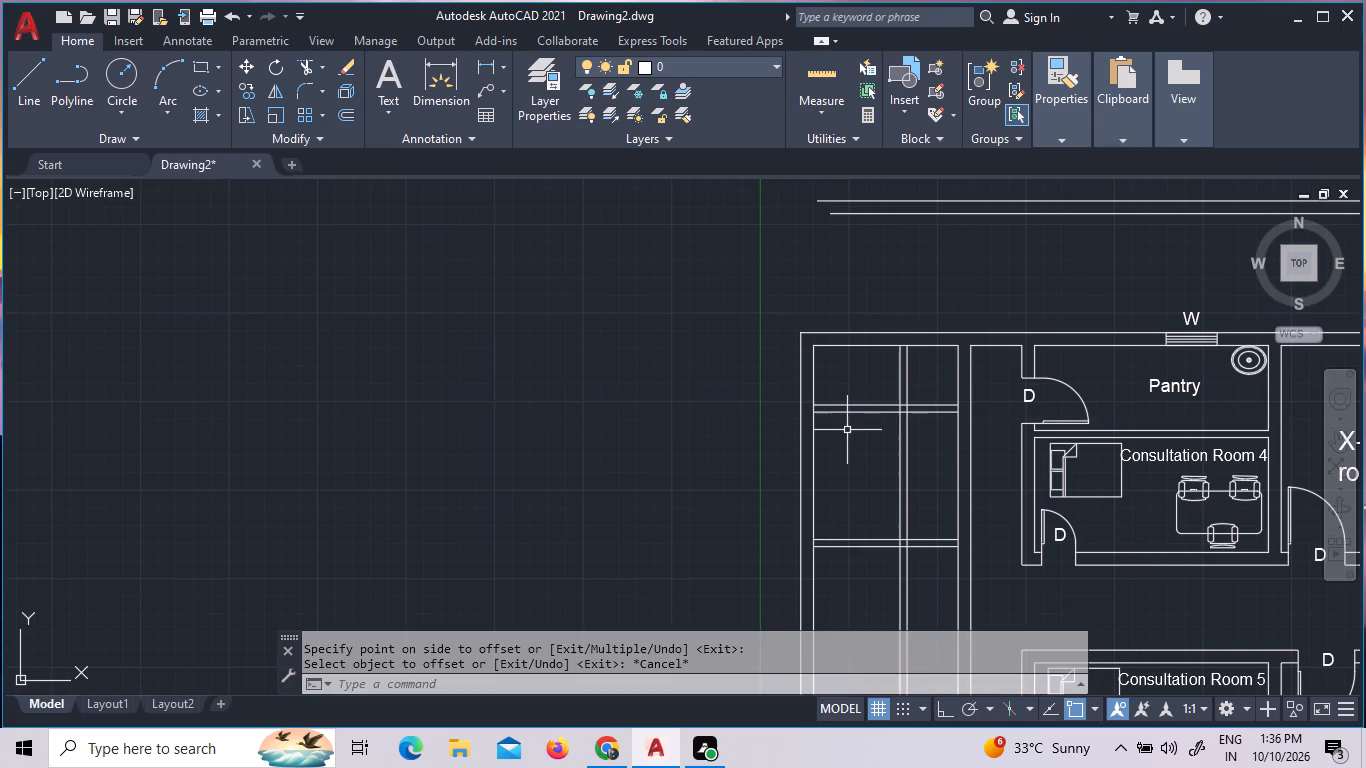
Offset the south face of the west bay's northernmost cross partition 3'6" to the south and leave the Offset command.
key("o")
key("Return")
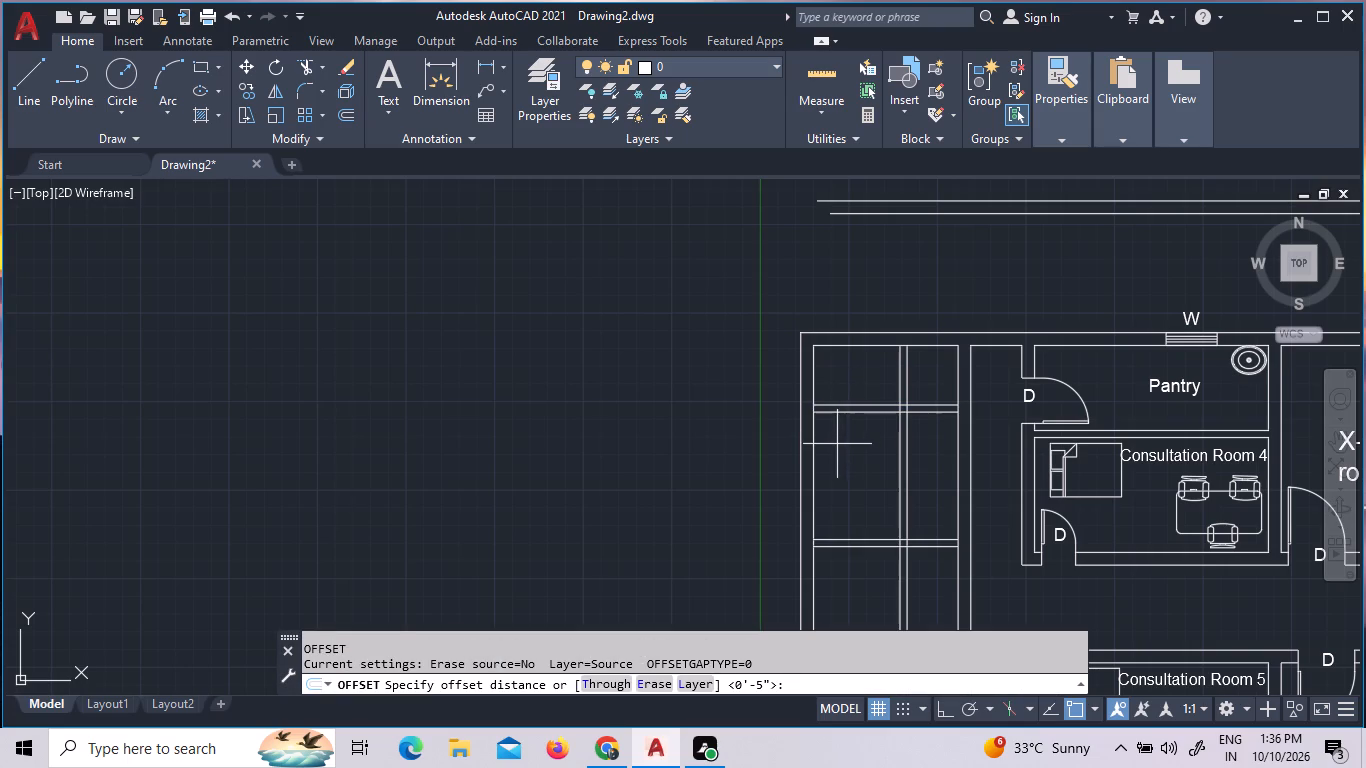
key("3")
key("apostrophe")
key("6")
key("shift+quotedbl")
key("Return")
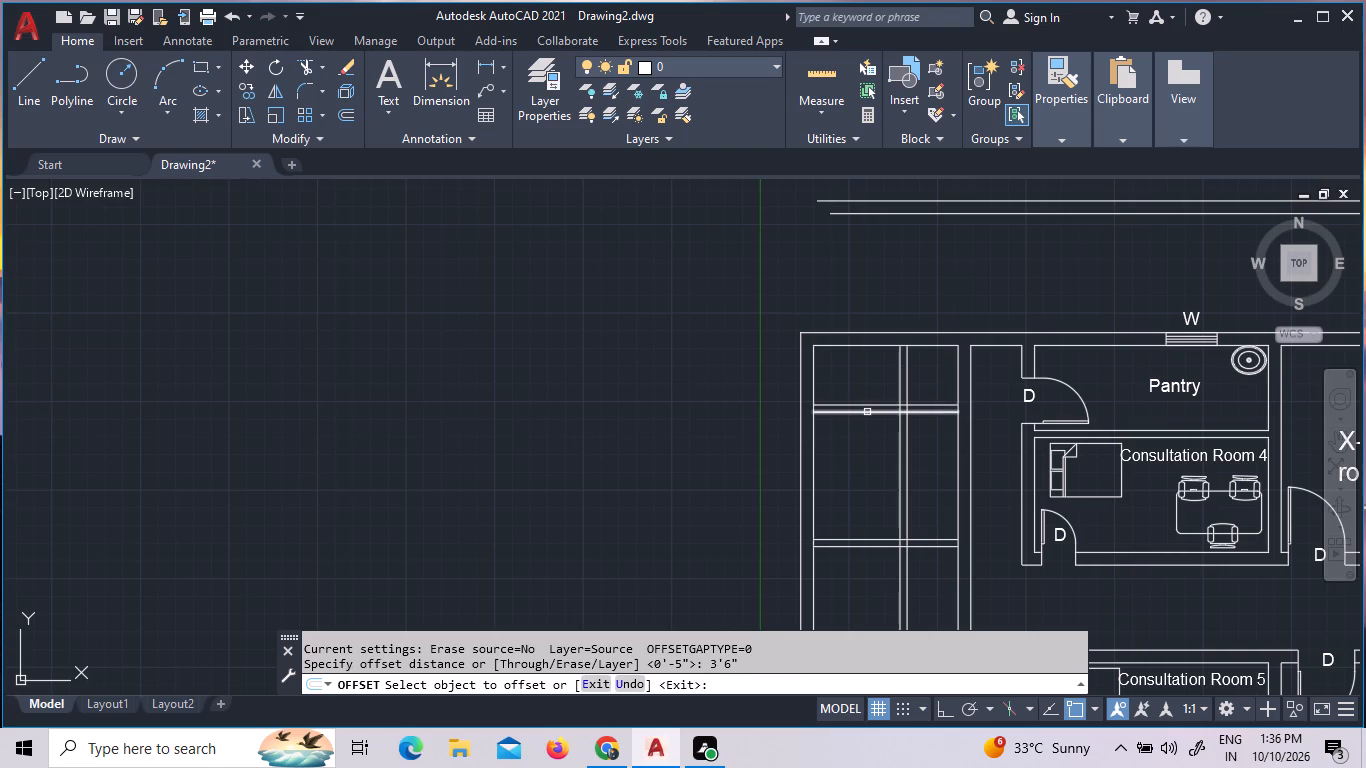
left_click(867, 413)
left_click(861, 477)
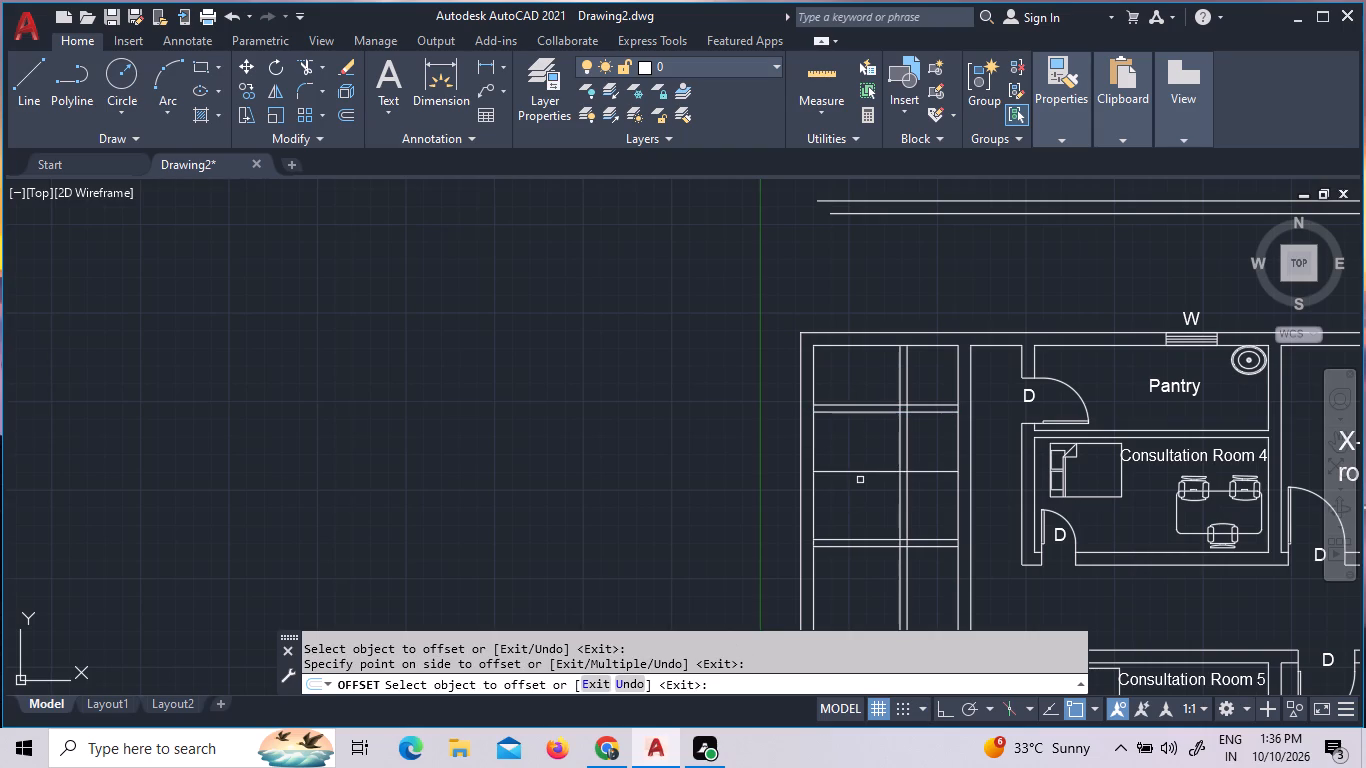
key("Escape")
Offset the new horizontal line in the west bay 5" to the south to form the second cross partition's other face.
key("o")
key("Return")
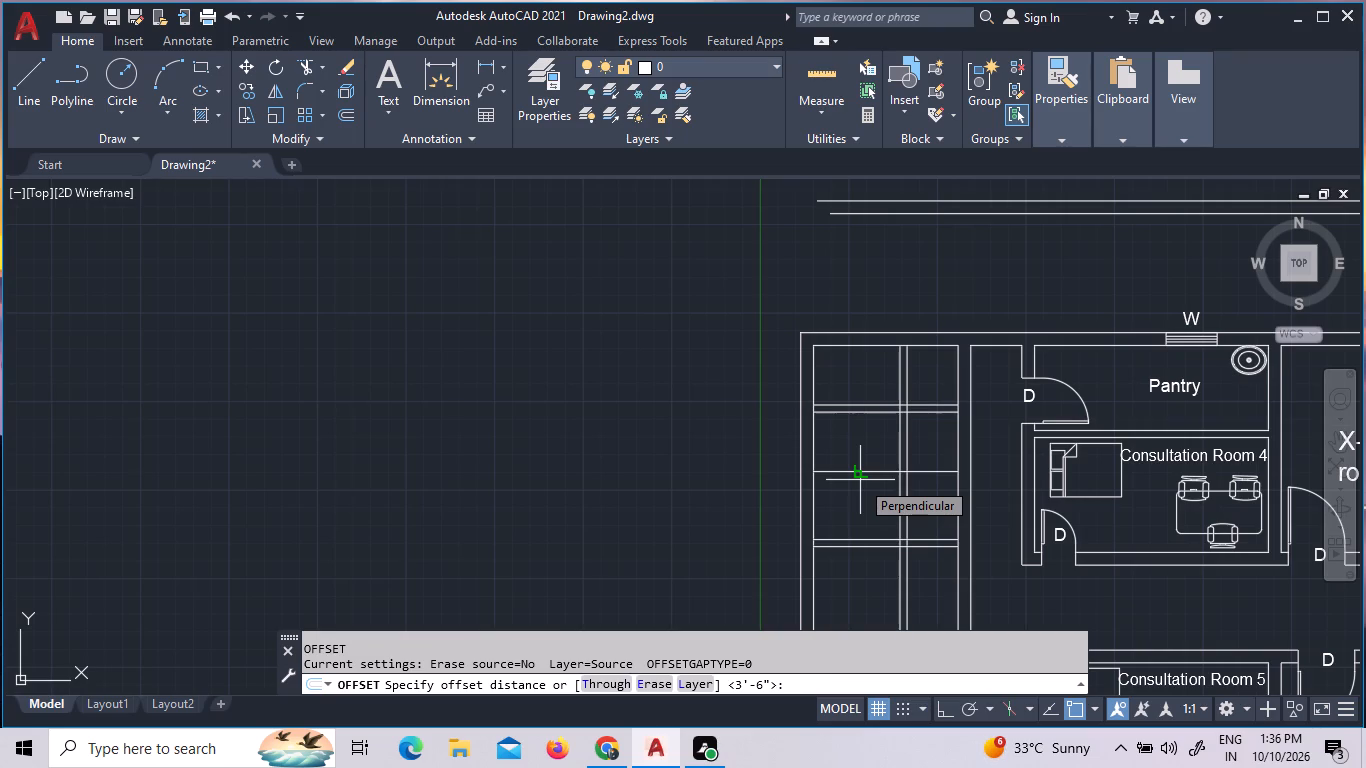
key("5")
key("shift+quotedbl")
key("Return")
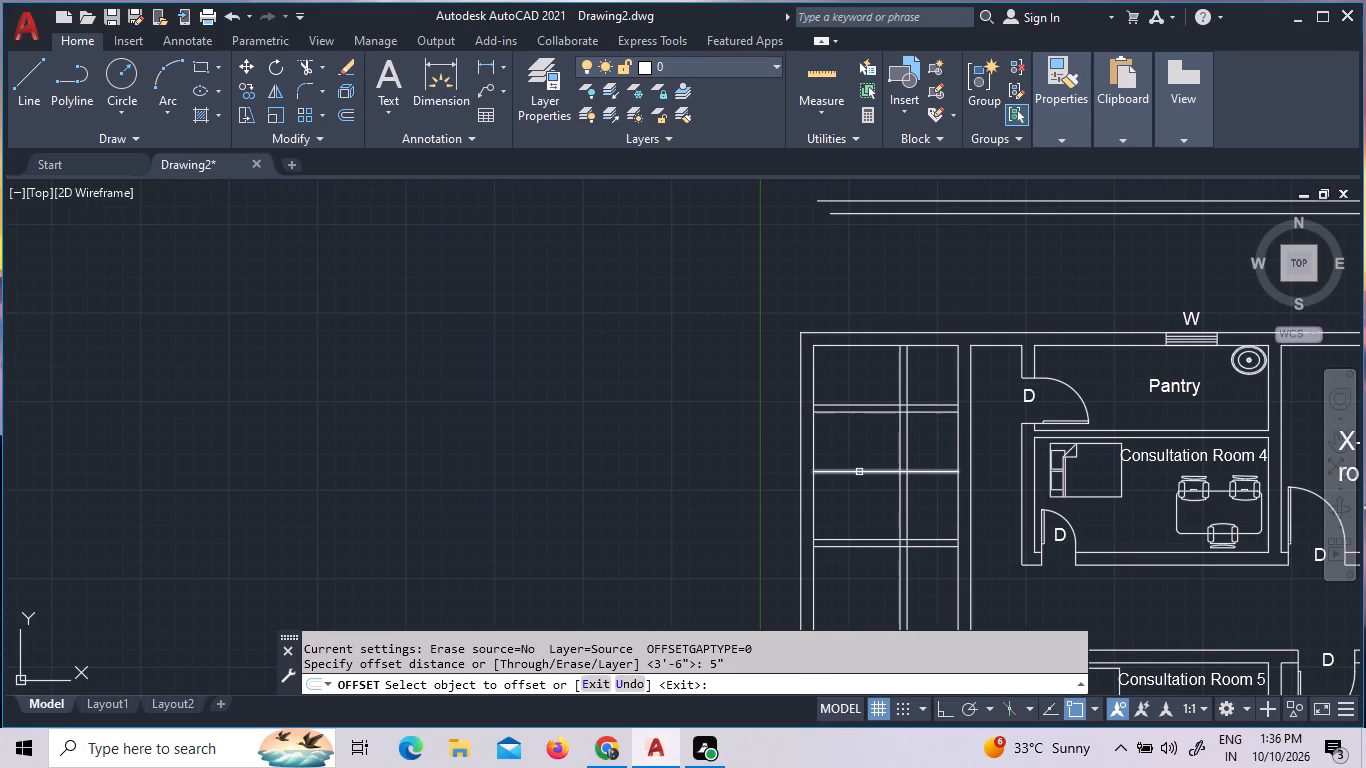
left_click(859, 472)
left_click(854, 483)
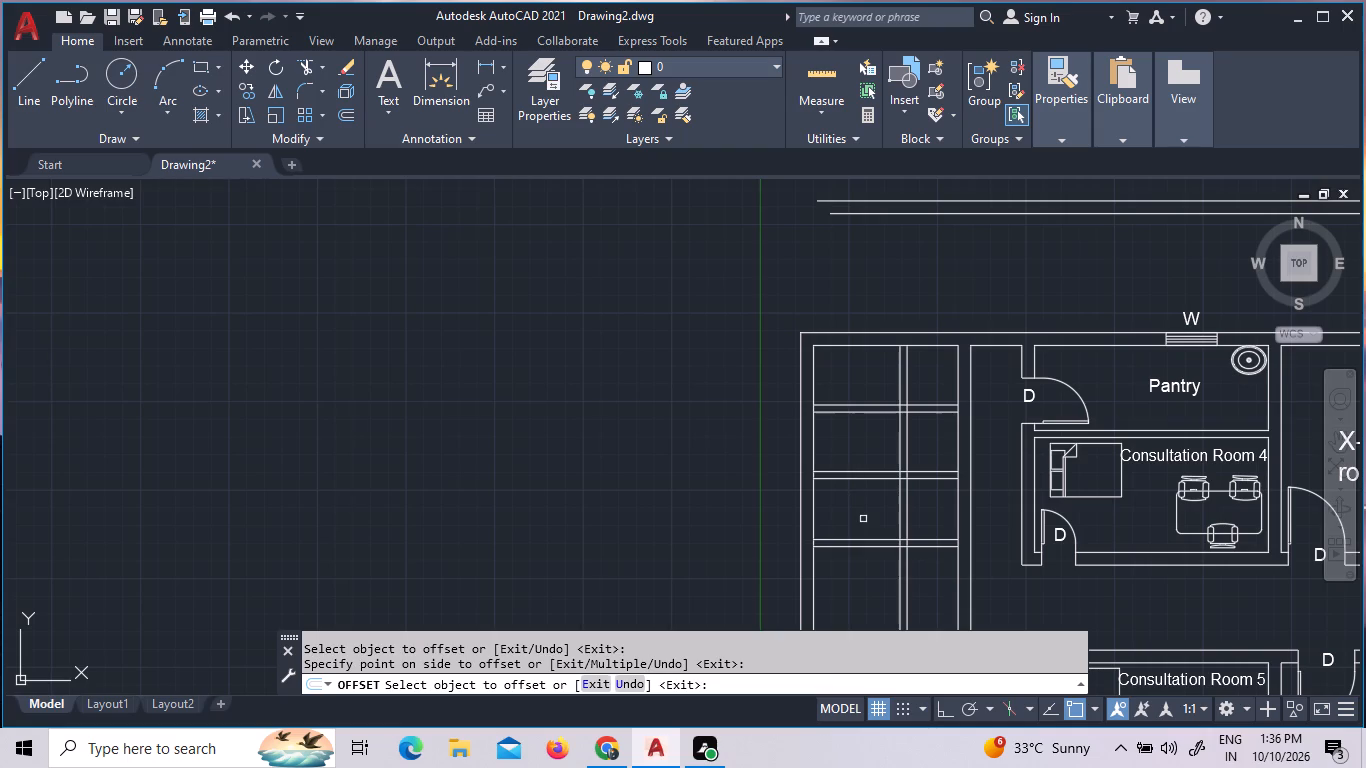
Trim away the parts of the two northern cross partitions' lines that lie east of the west bay's vertical partition.
type("tr")
key("space")
key("space")
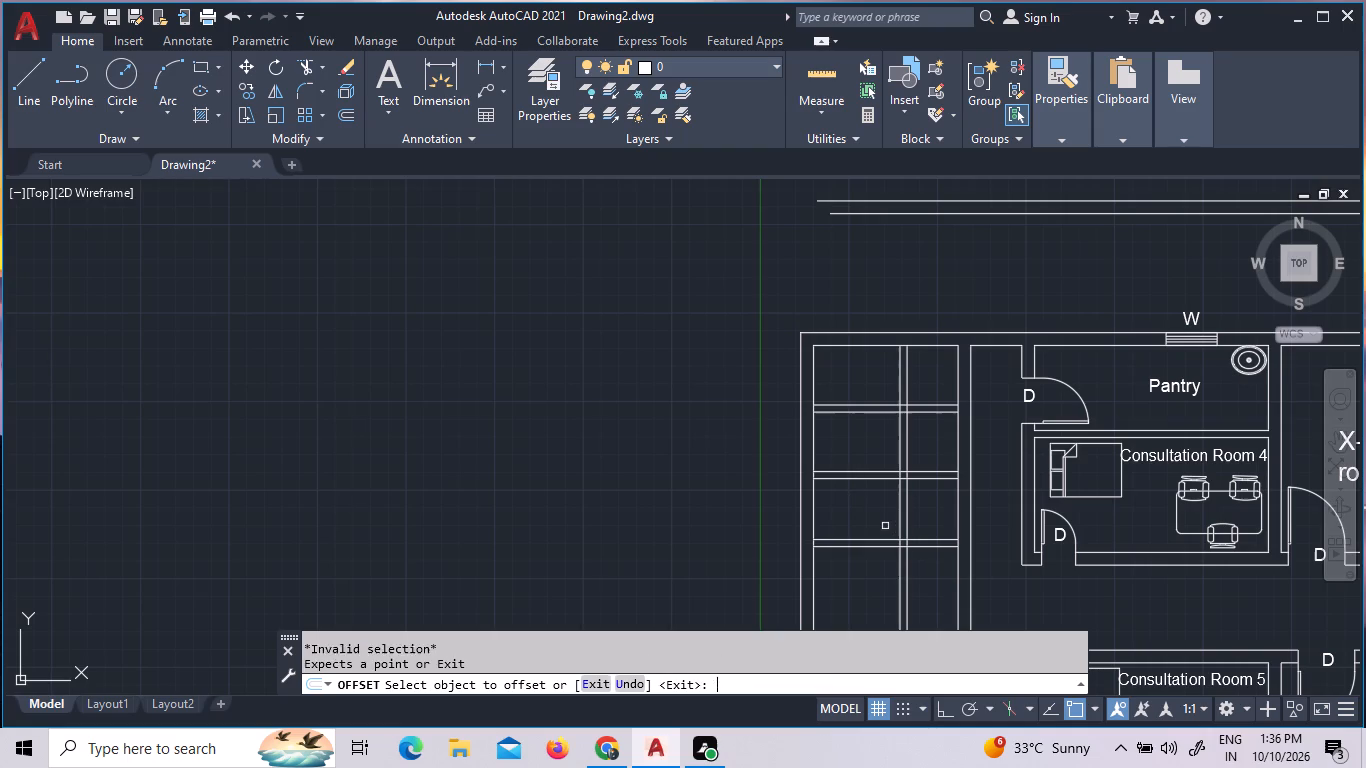
type("tr")
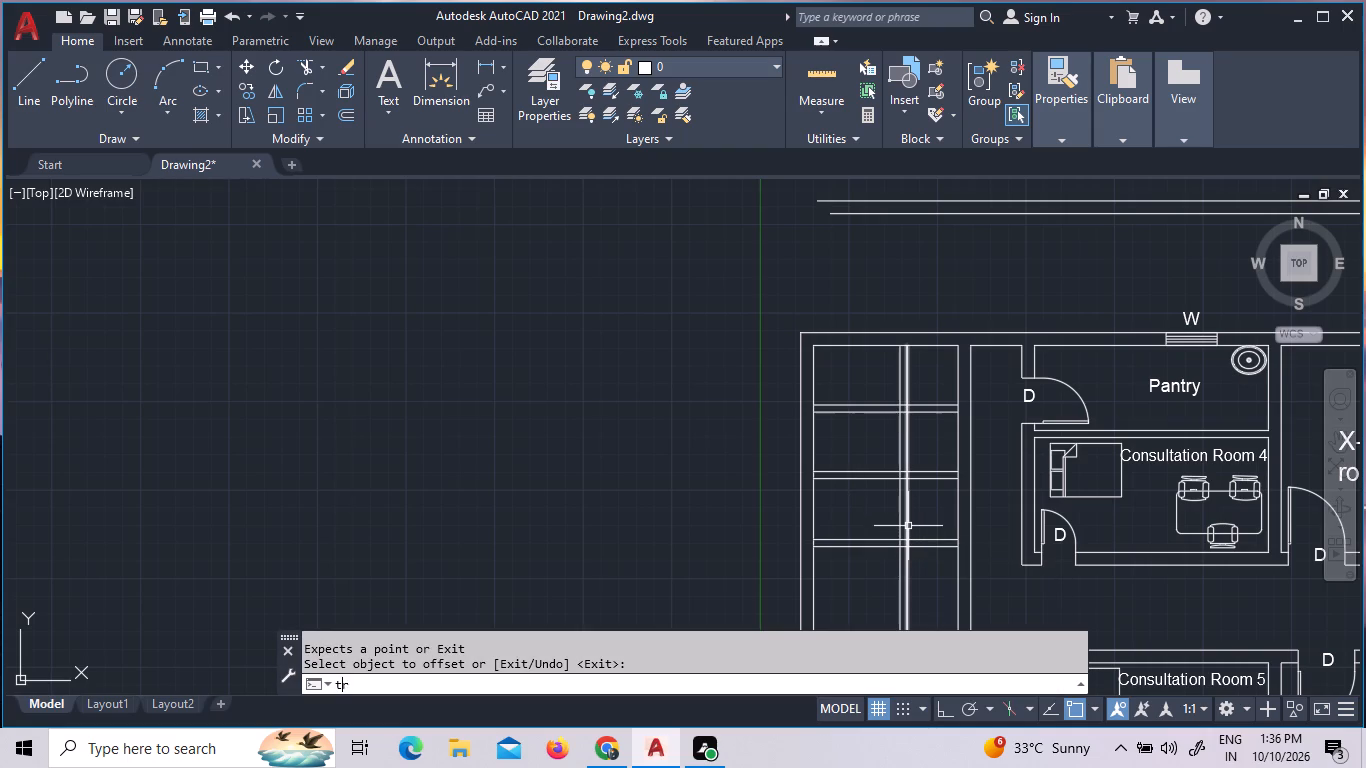
key("space")
key("space")
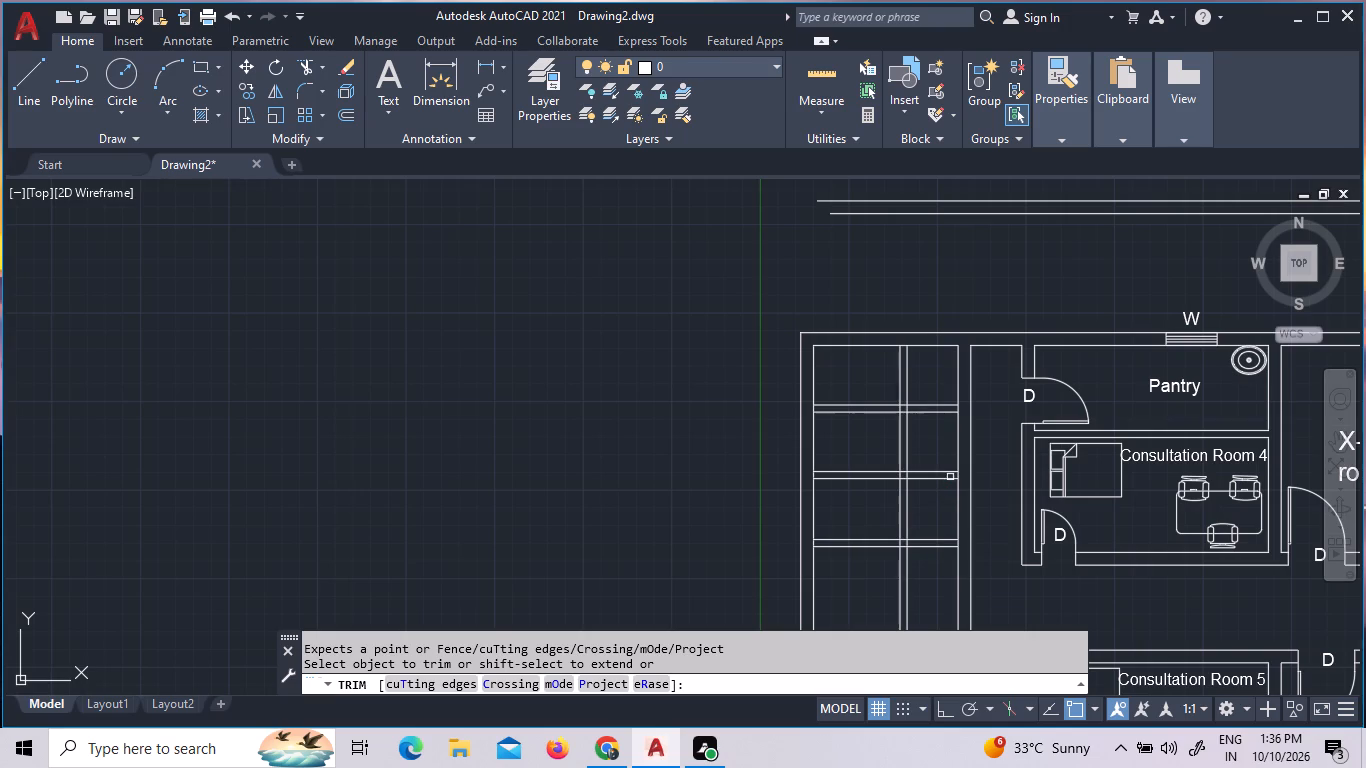
left_click(935, 498)
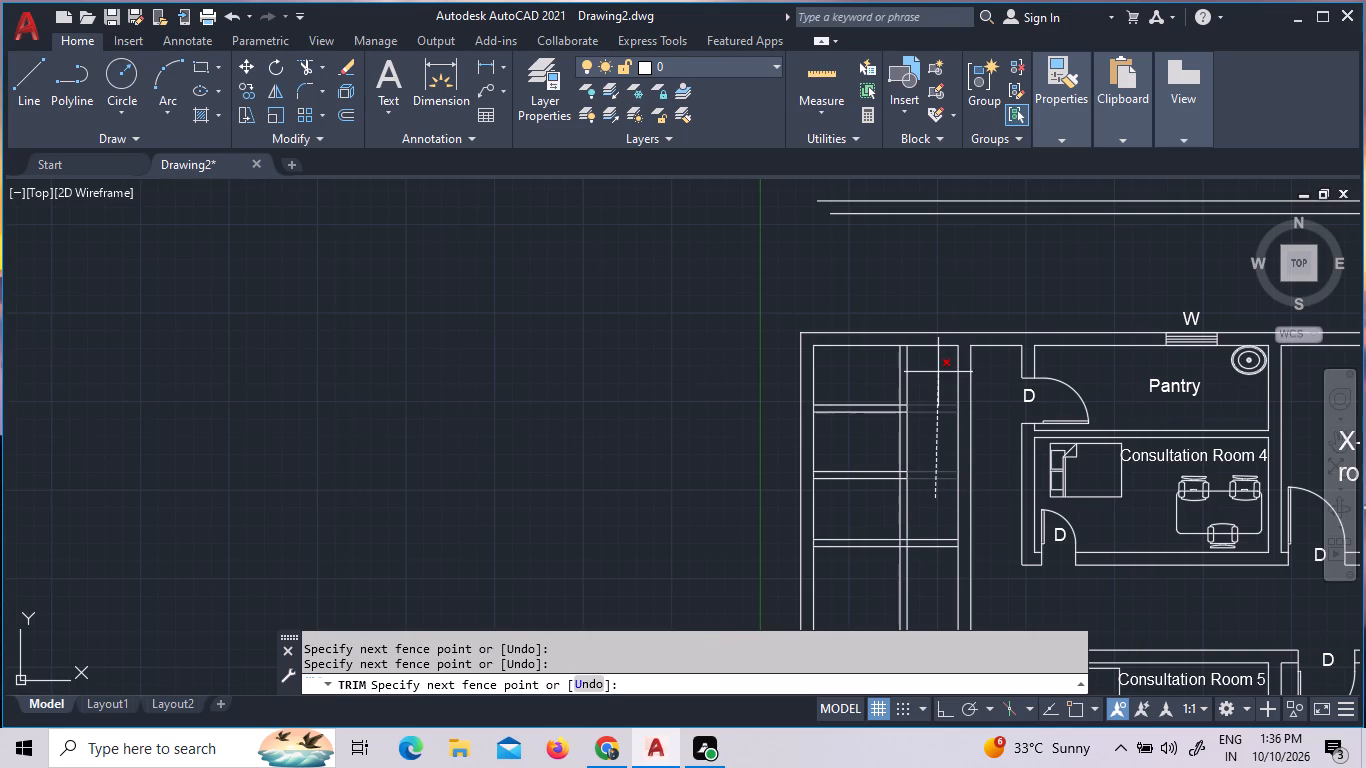
left_click(938, 372)
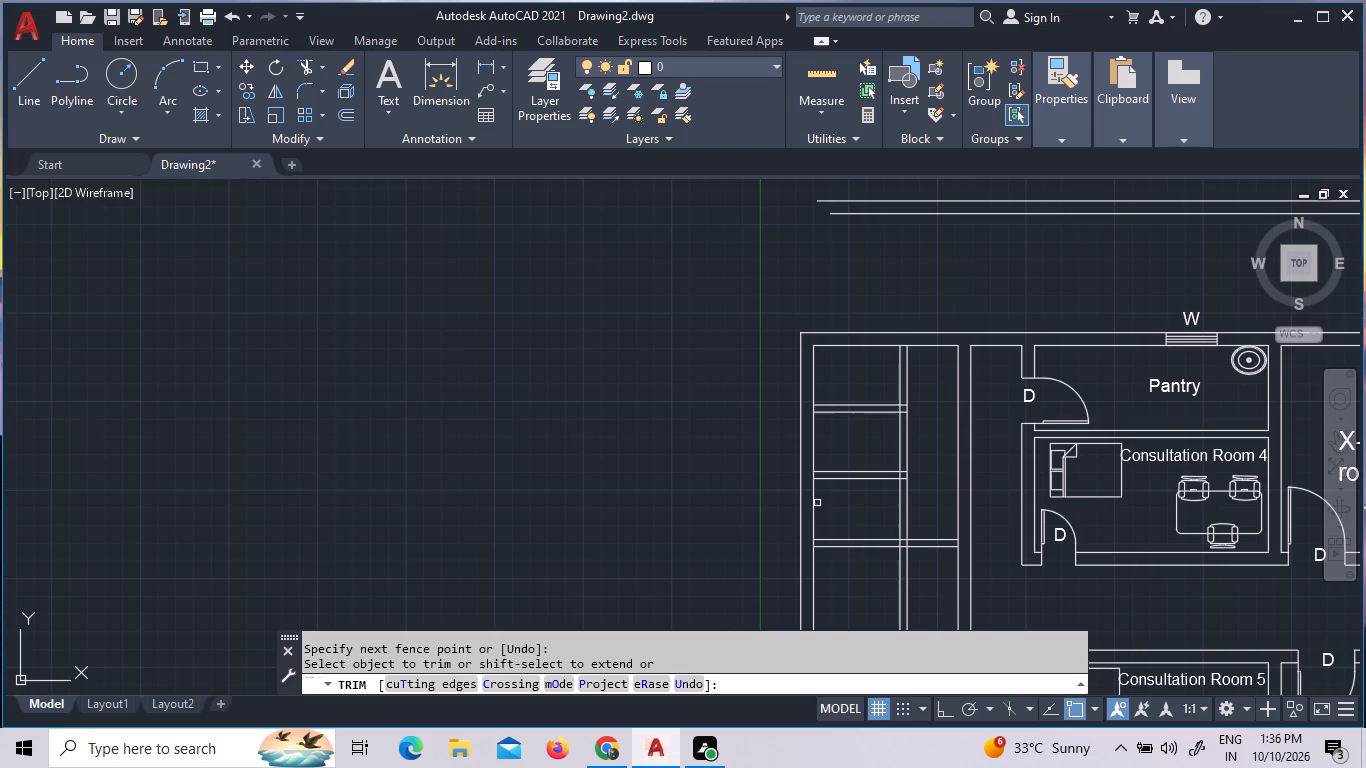
Trim the west inner wall line between the faces of each of the three cross partitions to open the wall junctions.
left_click(812, 409)
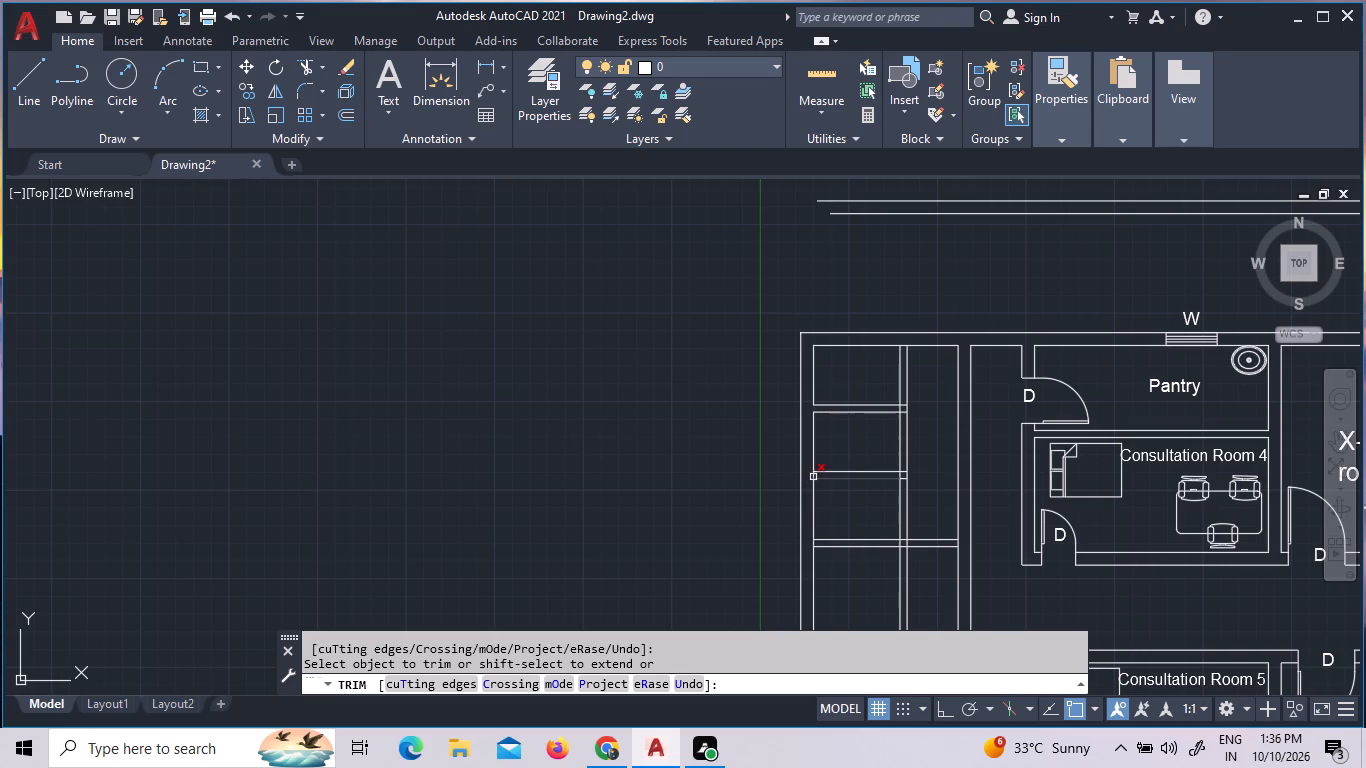
scroll(812, 475, "up", 4)
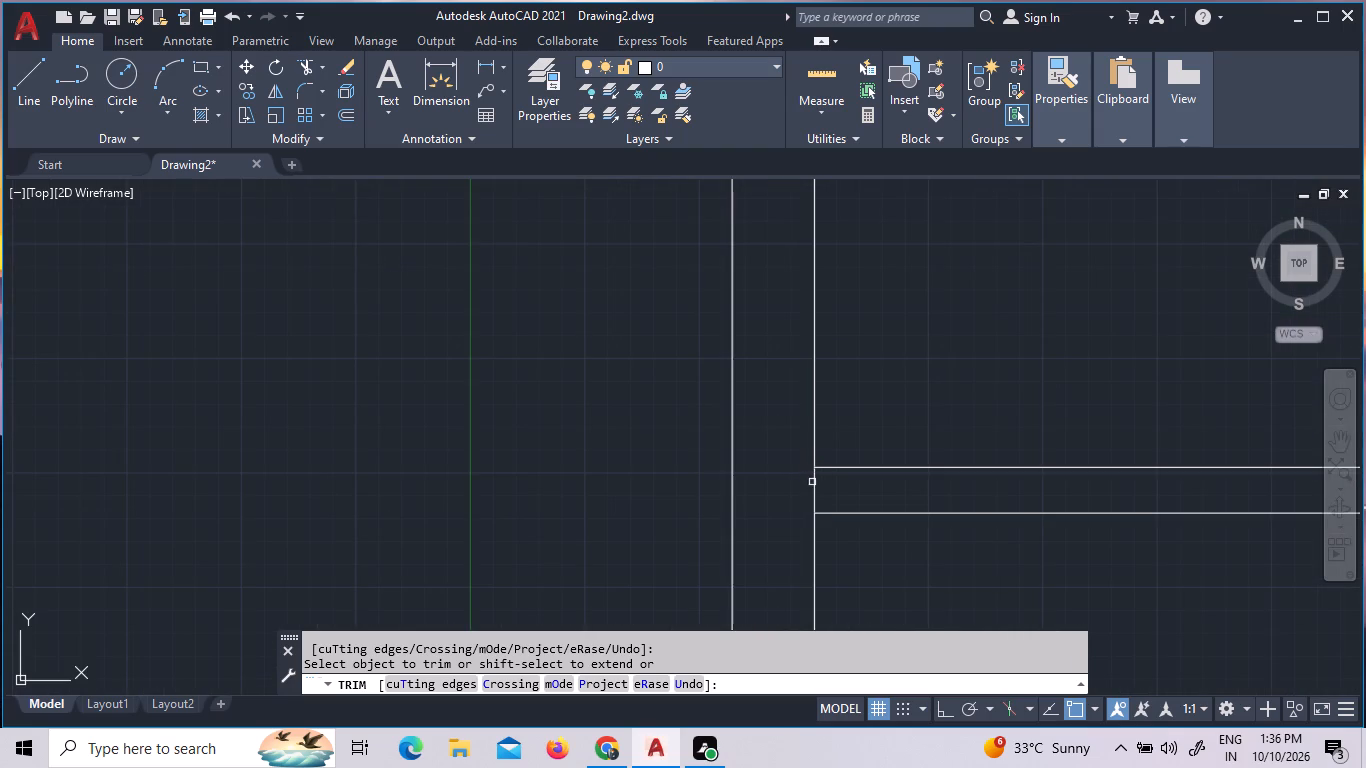
left_click(812, 482)
scroll(817, 482, "down", 3)
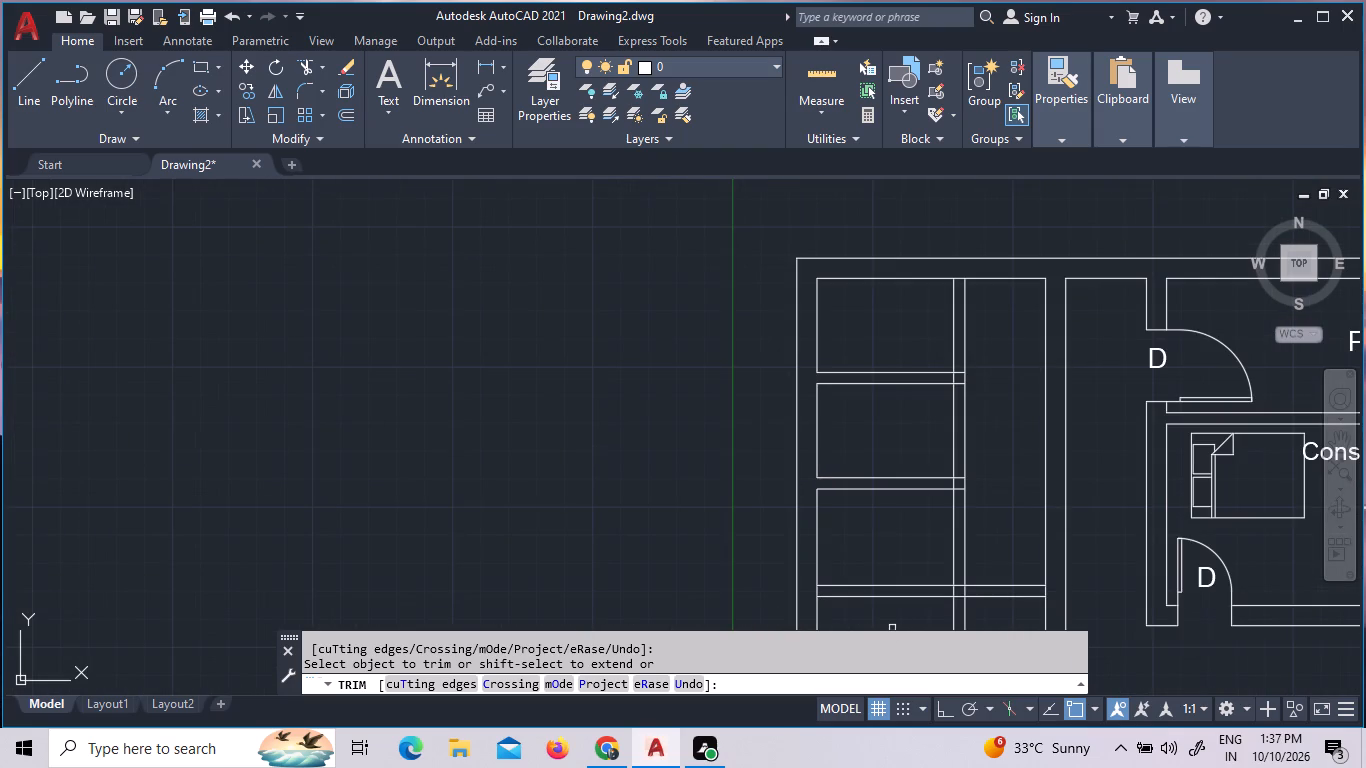
scroll(907, 567, "down", 2)
scroll(895, 584, "up", 4)
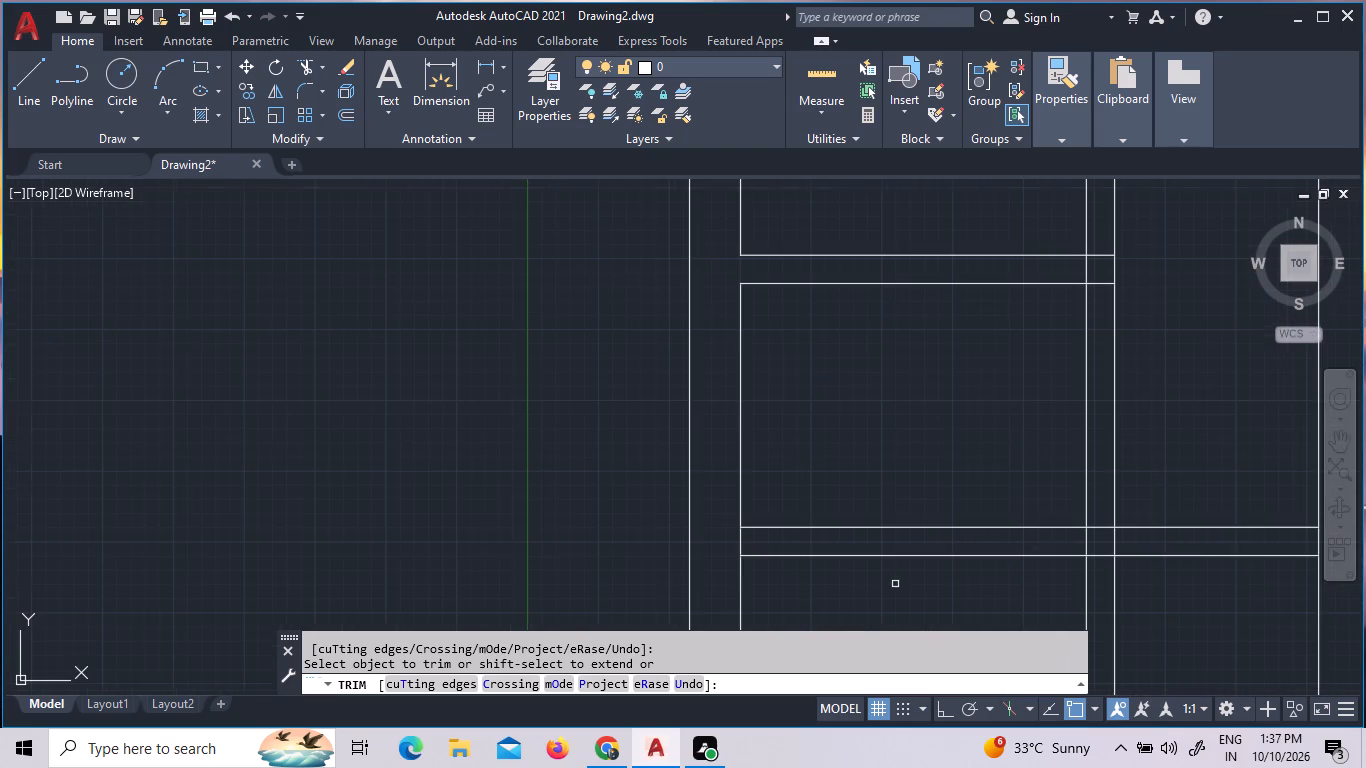
left_click(739, 543)
Trim the overlapping line pieces inside the vertical partition where the third and second cross partitions from the north meet it.
left_click(1085, 540)
left_click(1099, 526)
left_click(1107, 555)
scroll(1107, 555, "down", 3)
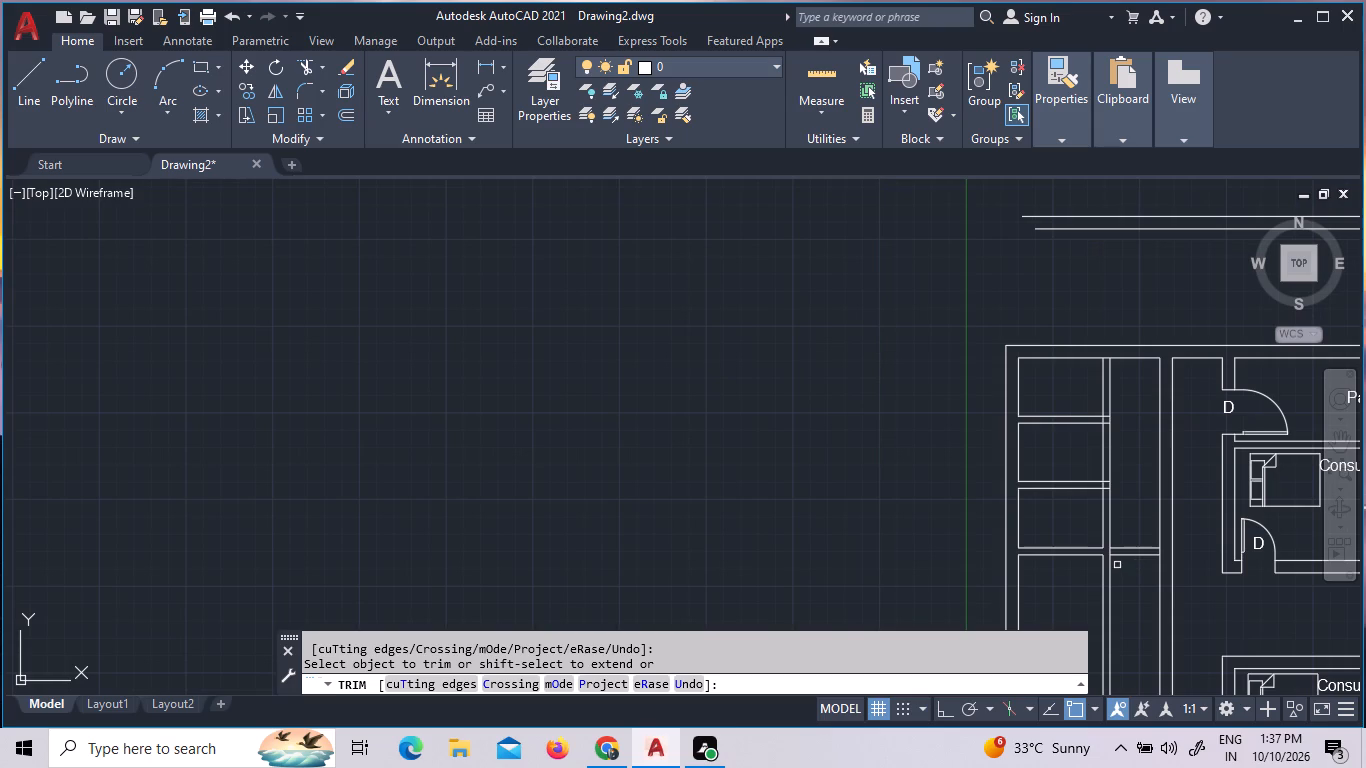
scroll(1102, 494, "up", 4)
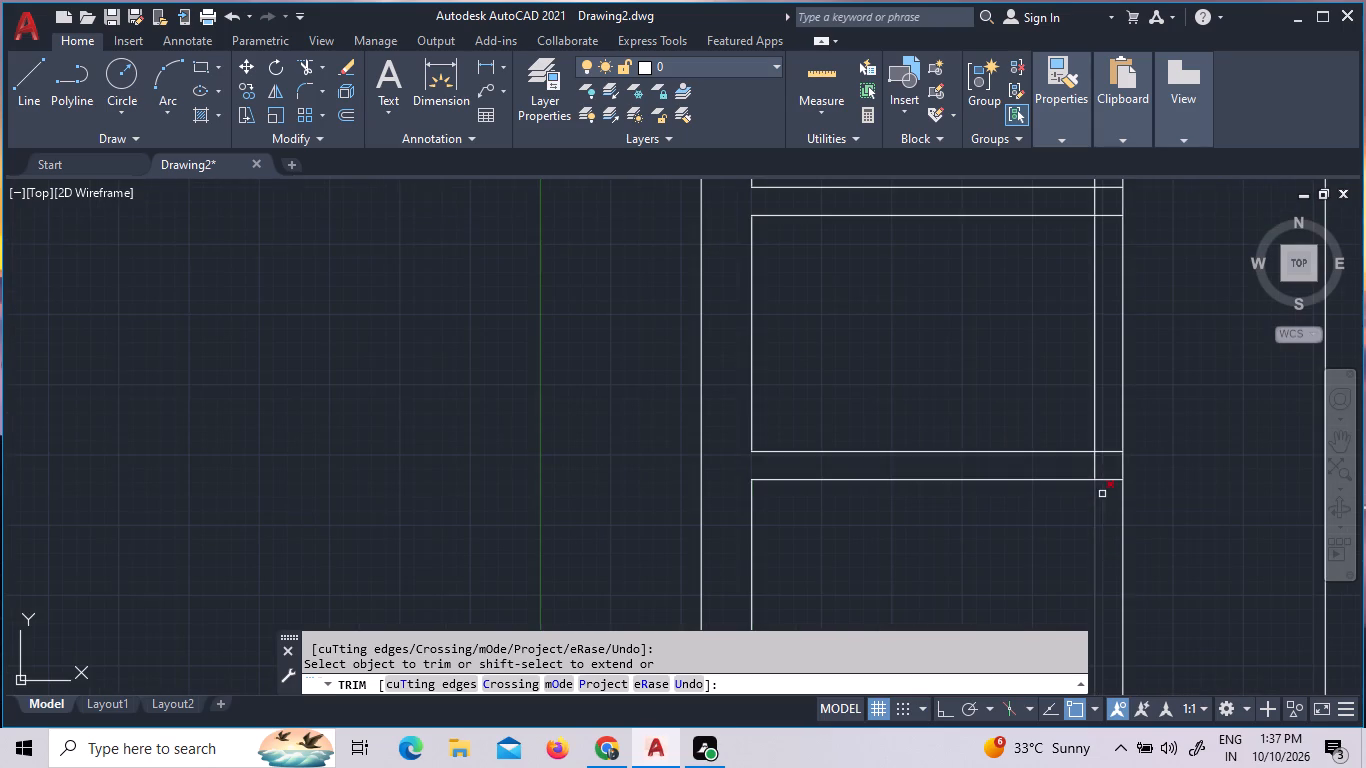
left_click(1095, 471)
left_click(1107, 481)
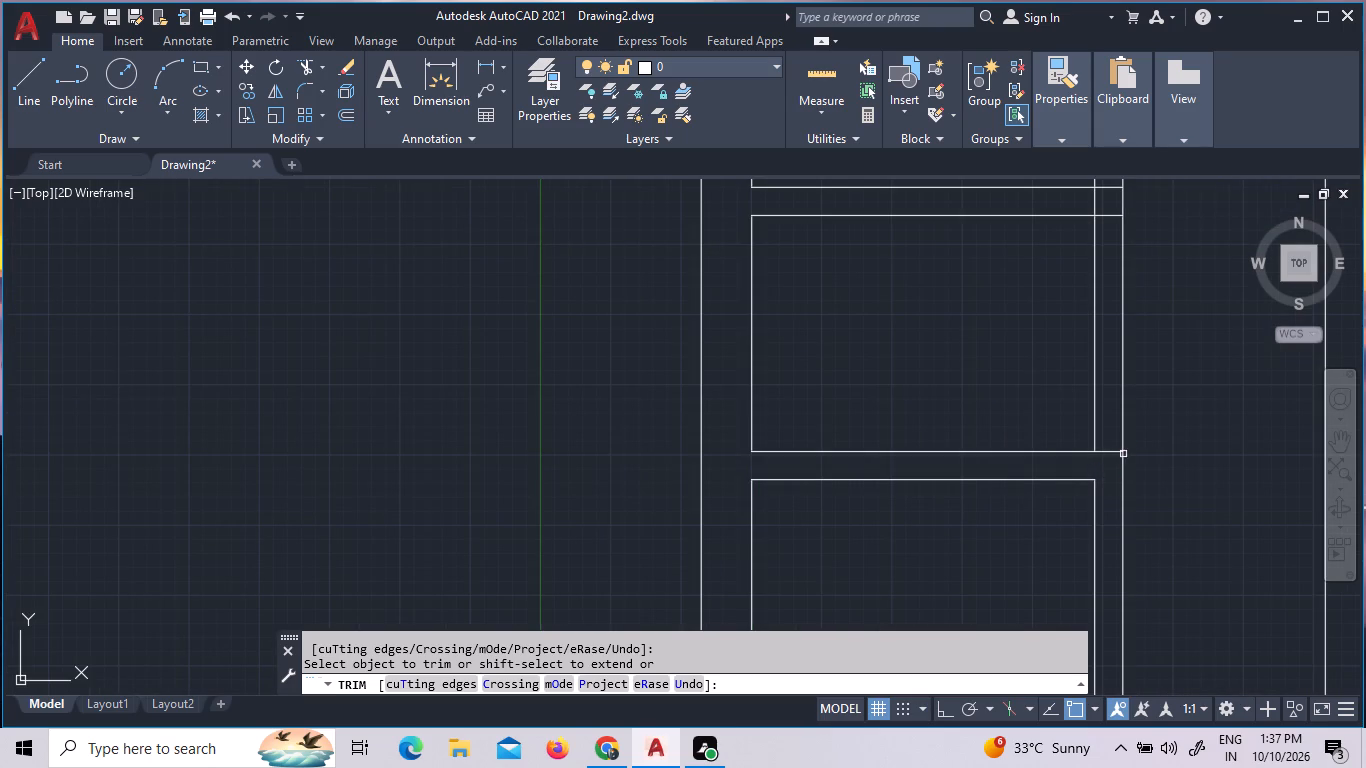
left_click(1110, 457)
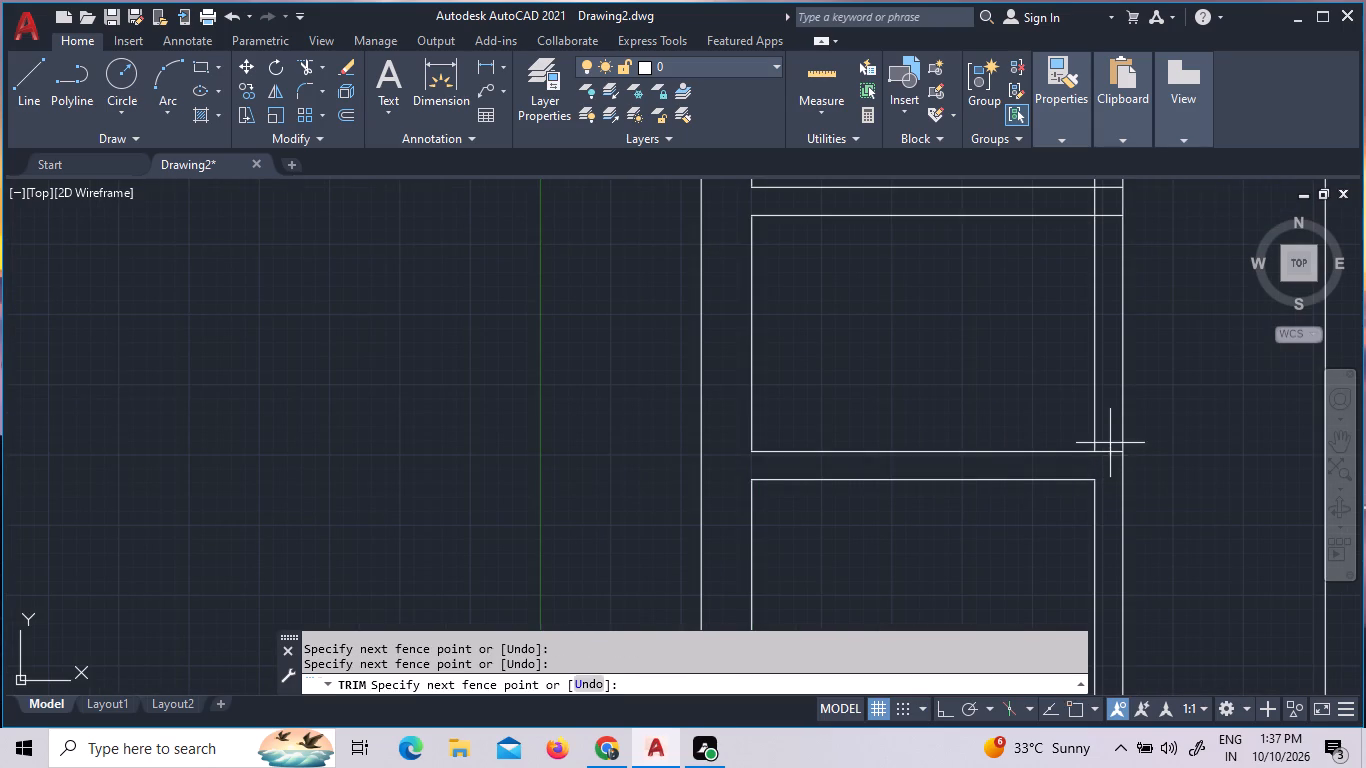
left_click(1111, 425)
Trim the overlapping line pieces inside the vertical partition where the northernmost cross partition meets it.
scroll(1143, 409, "down", 2)
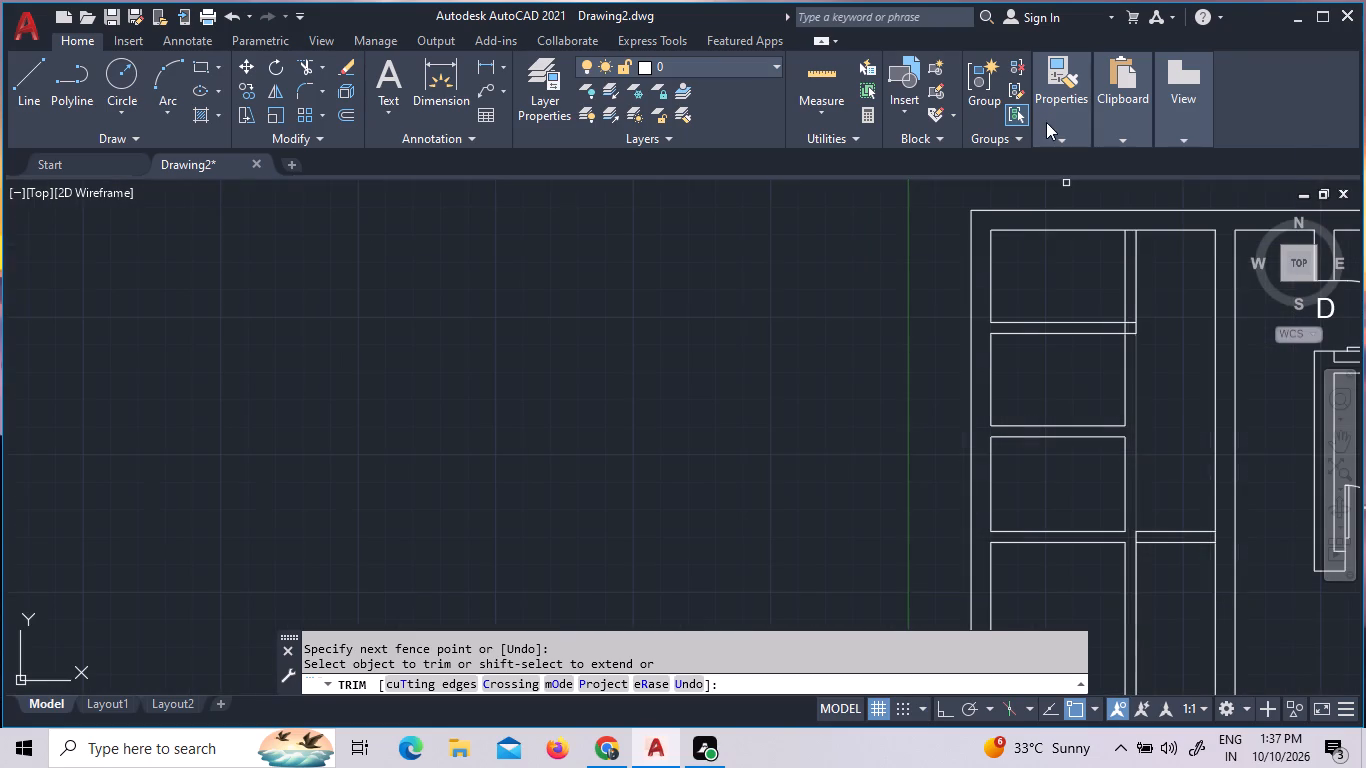
scroll(1139, 309, "up", 5)
left_click(1060, 352)
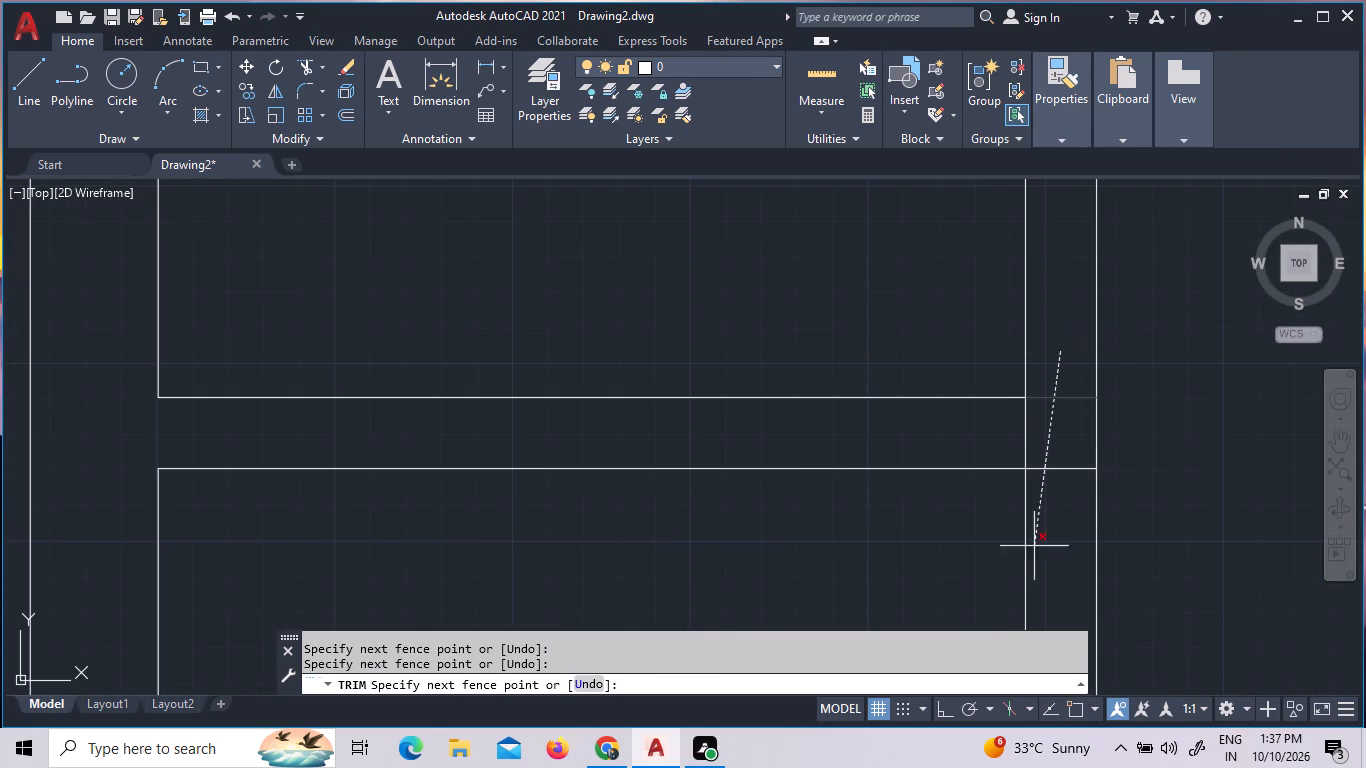
left_click(1035, 568)
scroll(1040, 568, "down", 4)
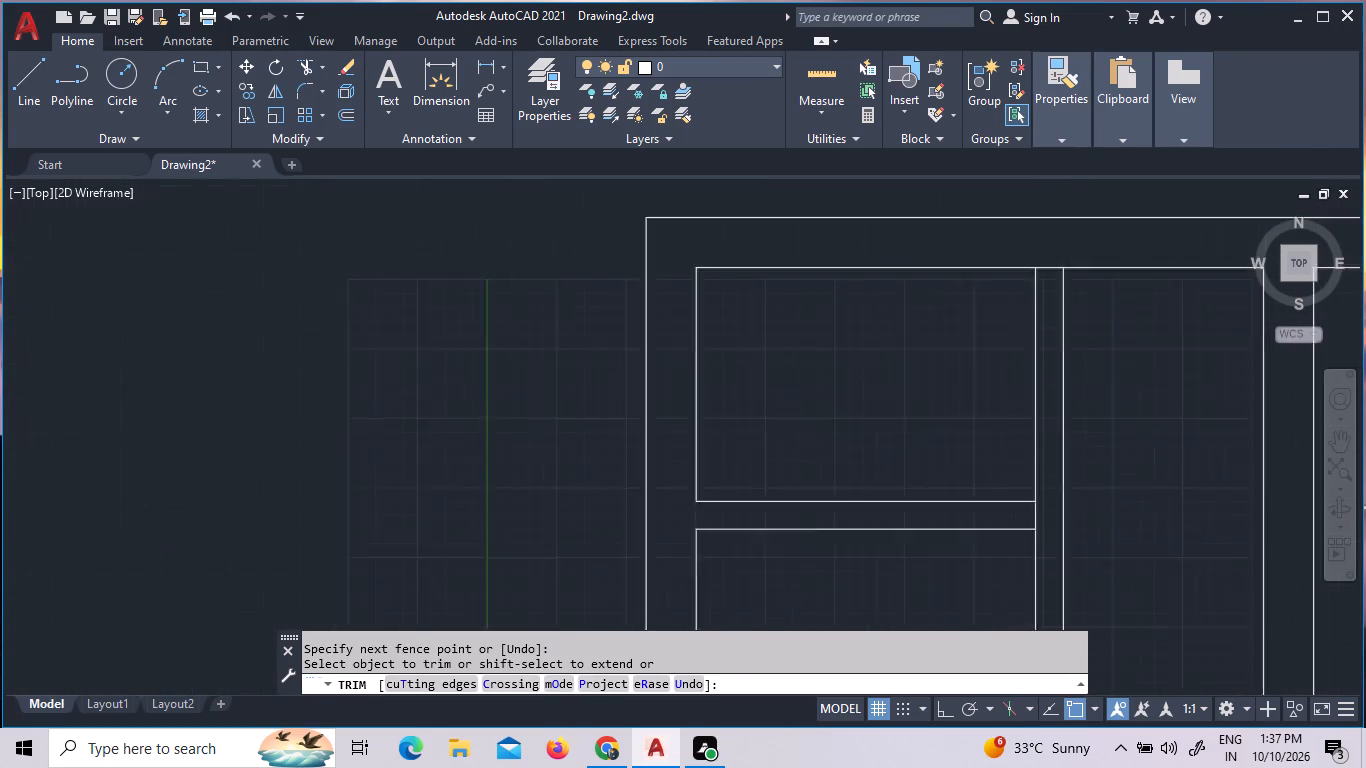
scroll(1055, 546, "up", 5)
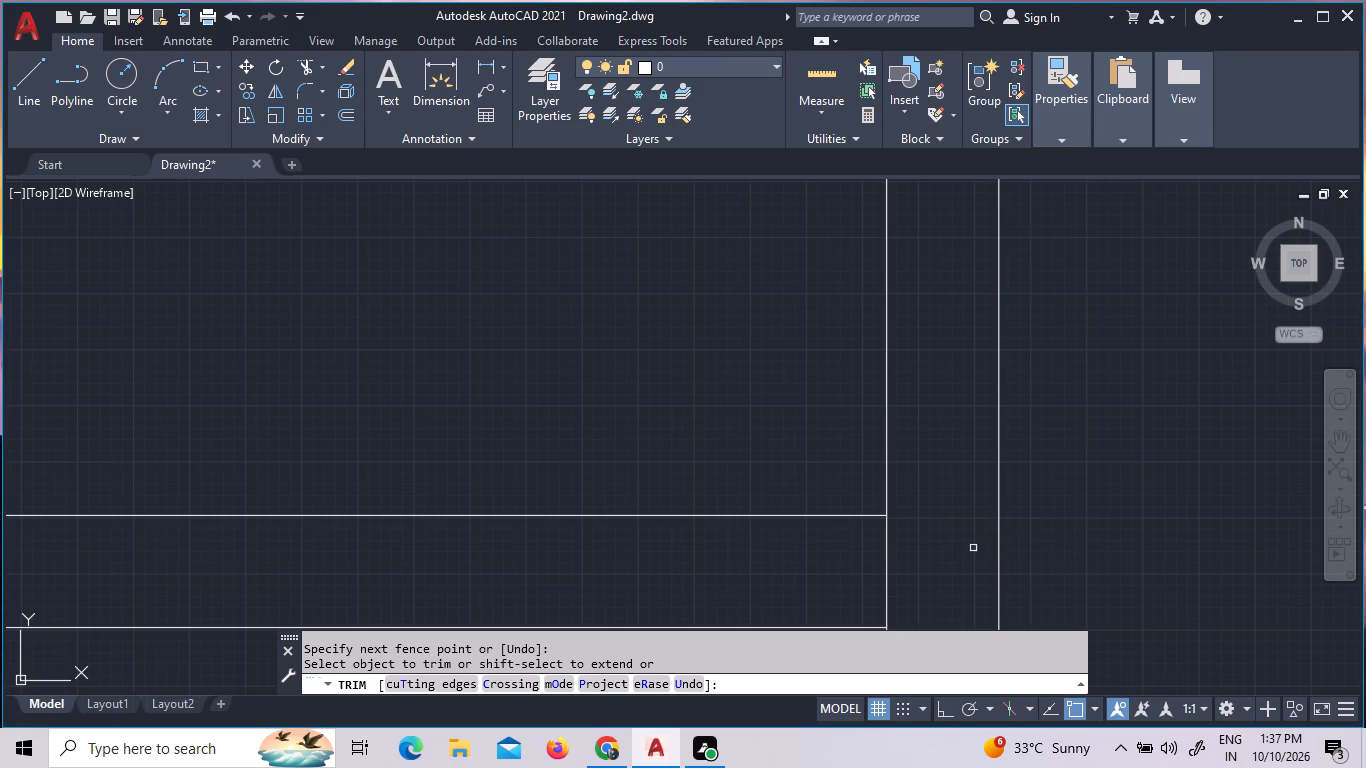
left_click(962, 561)
left_click(815, 557)
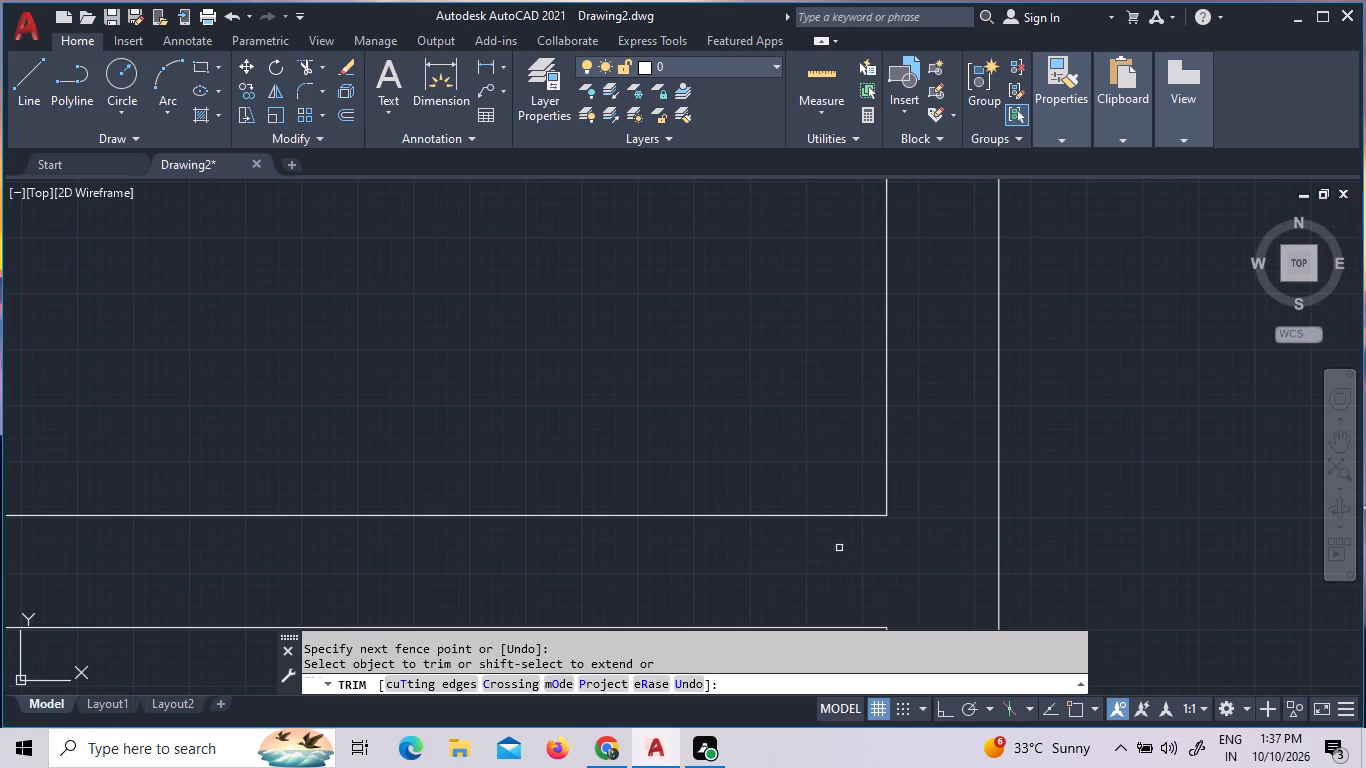
Trim the north inner wall line between the two faces of the west bay's vertical partition.
scroll(850, 544, "down", 5)
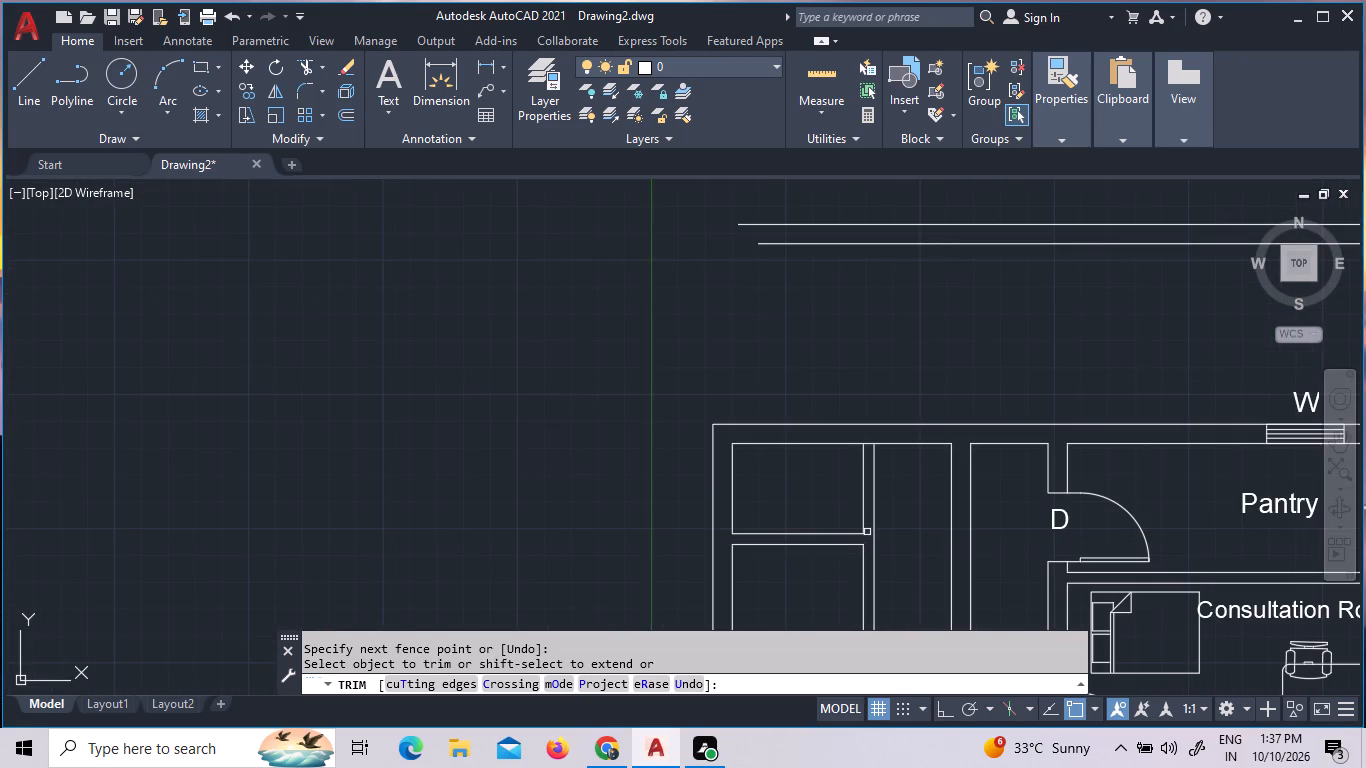
scroll(867, 530, "down", 1)
scroll(875, 529, "up", 2)
middle_click_drag(876, 521, 894, 419)
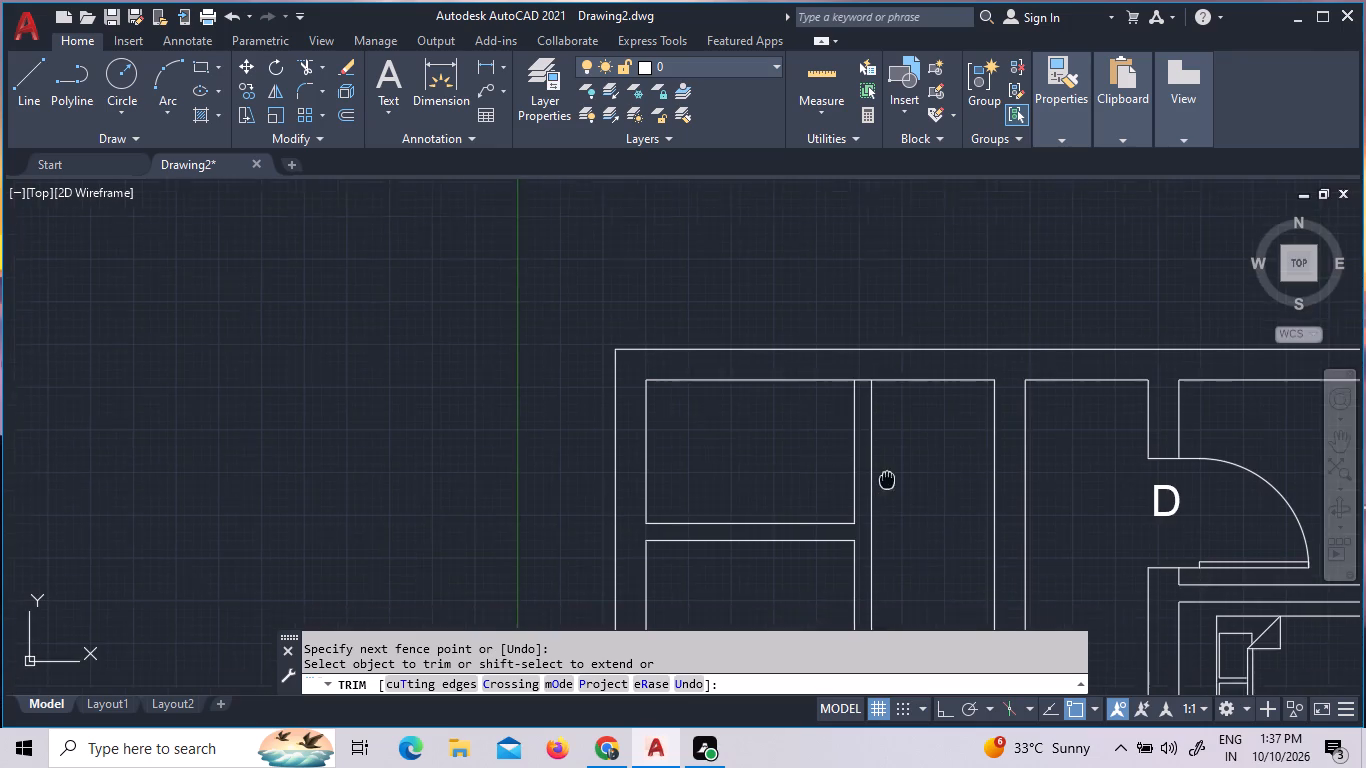
middle_click_drag(894, 419, 888, 341)
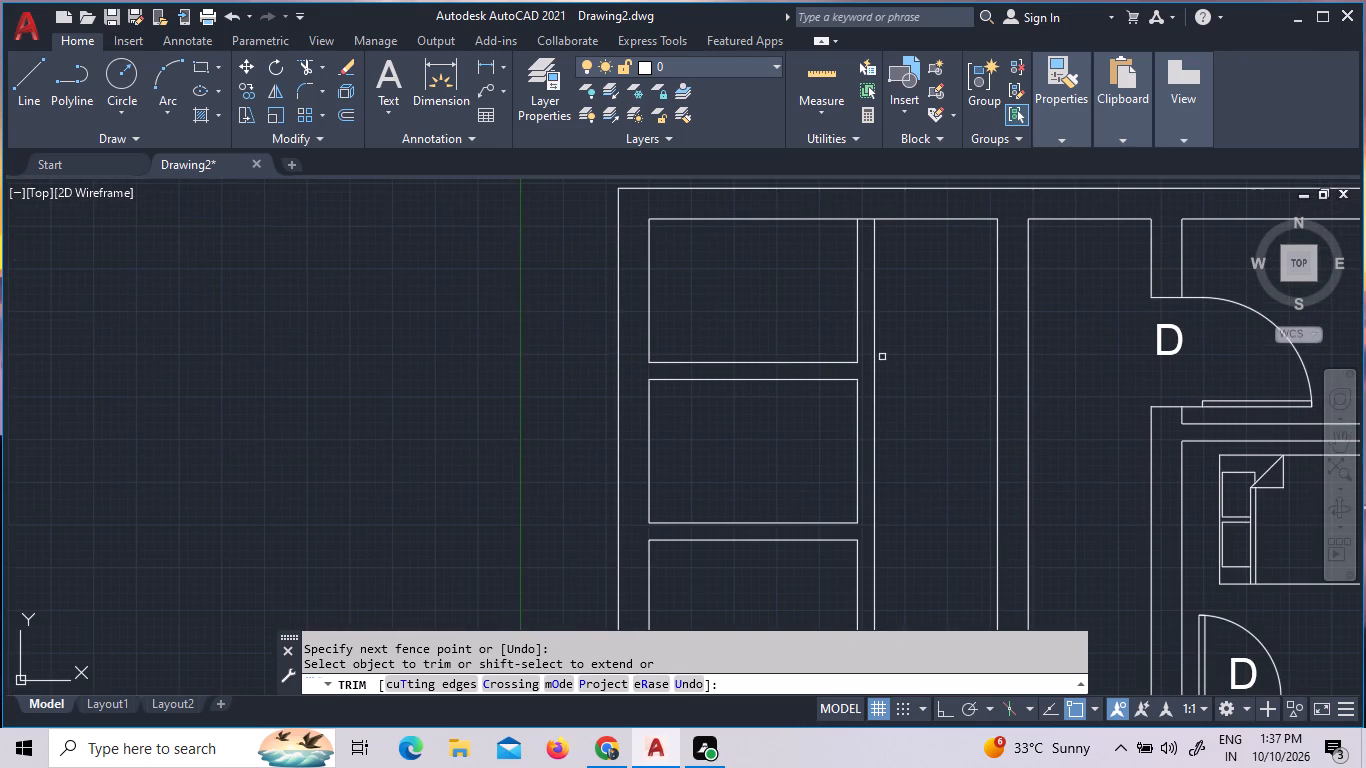
left_click(866, 218)
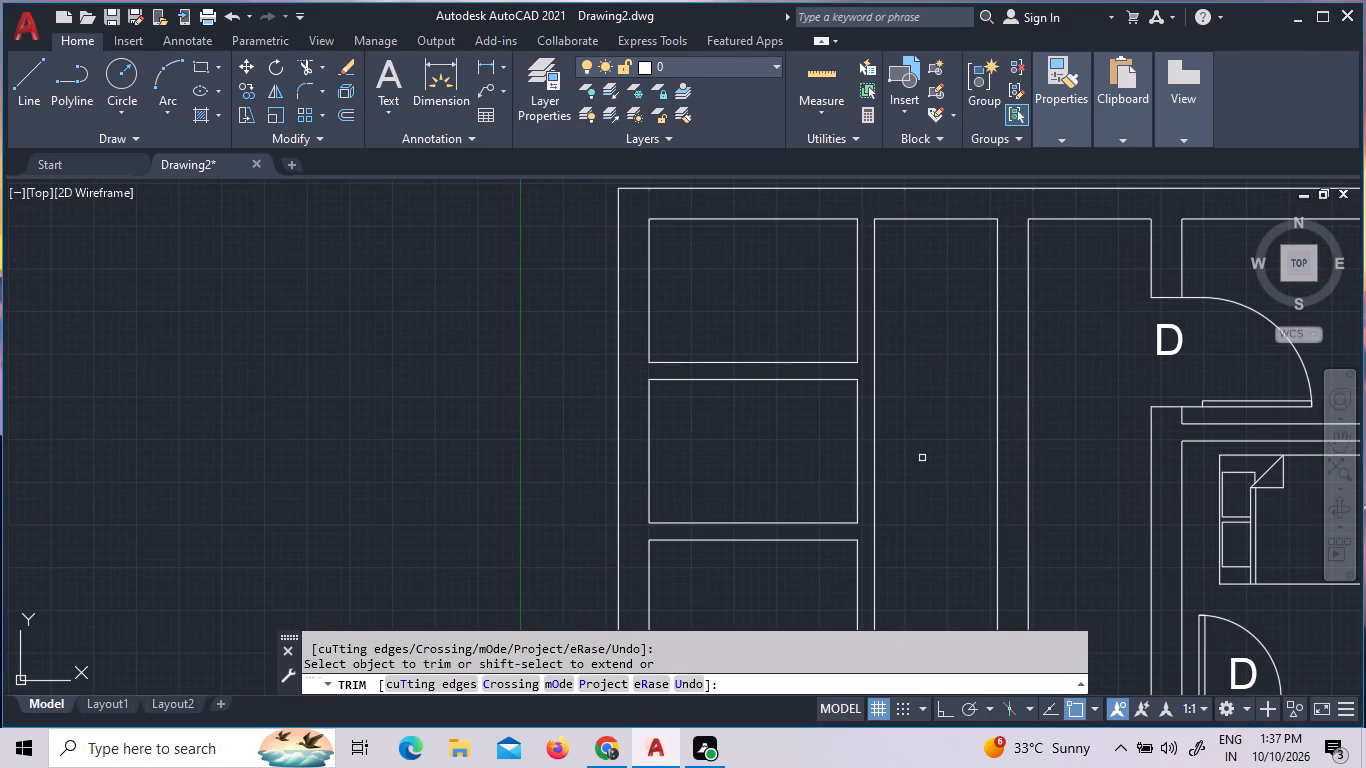
Trim the vertical partition's east face between the two lines of the third cross partition's eastern part.
scroll(930, 448, "down", 2)
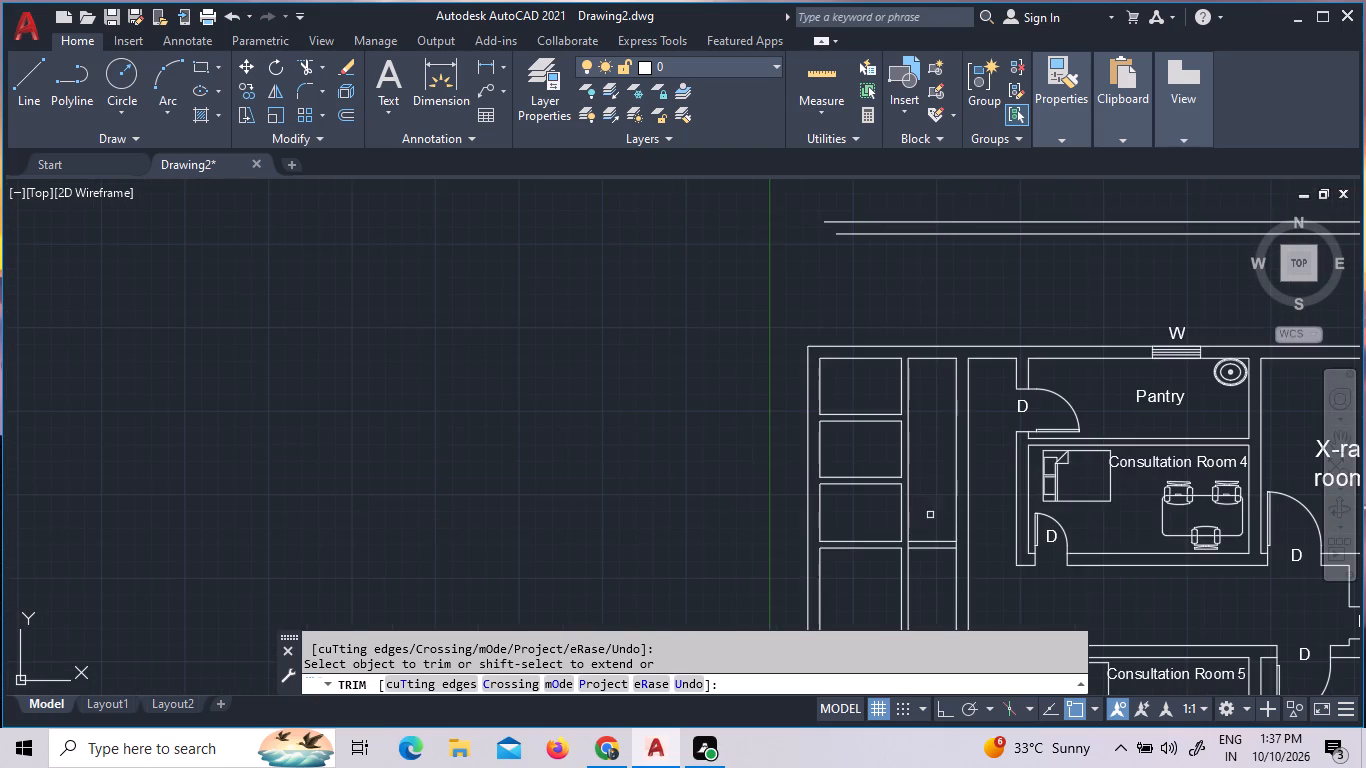
scroll(919, 536, "up", 2)
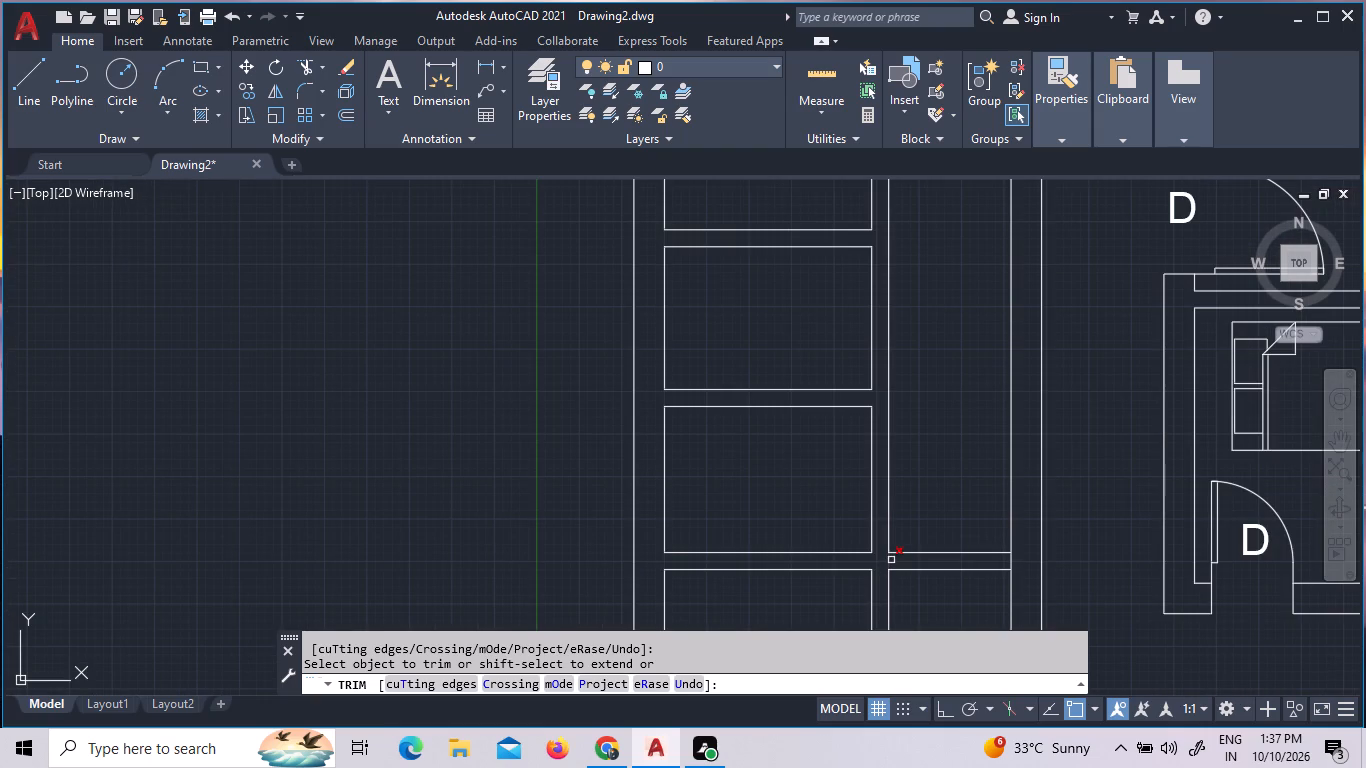
left_click(891, 560)
scroll(1050, 573, "down", 2)
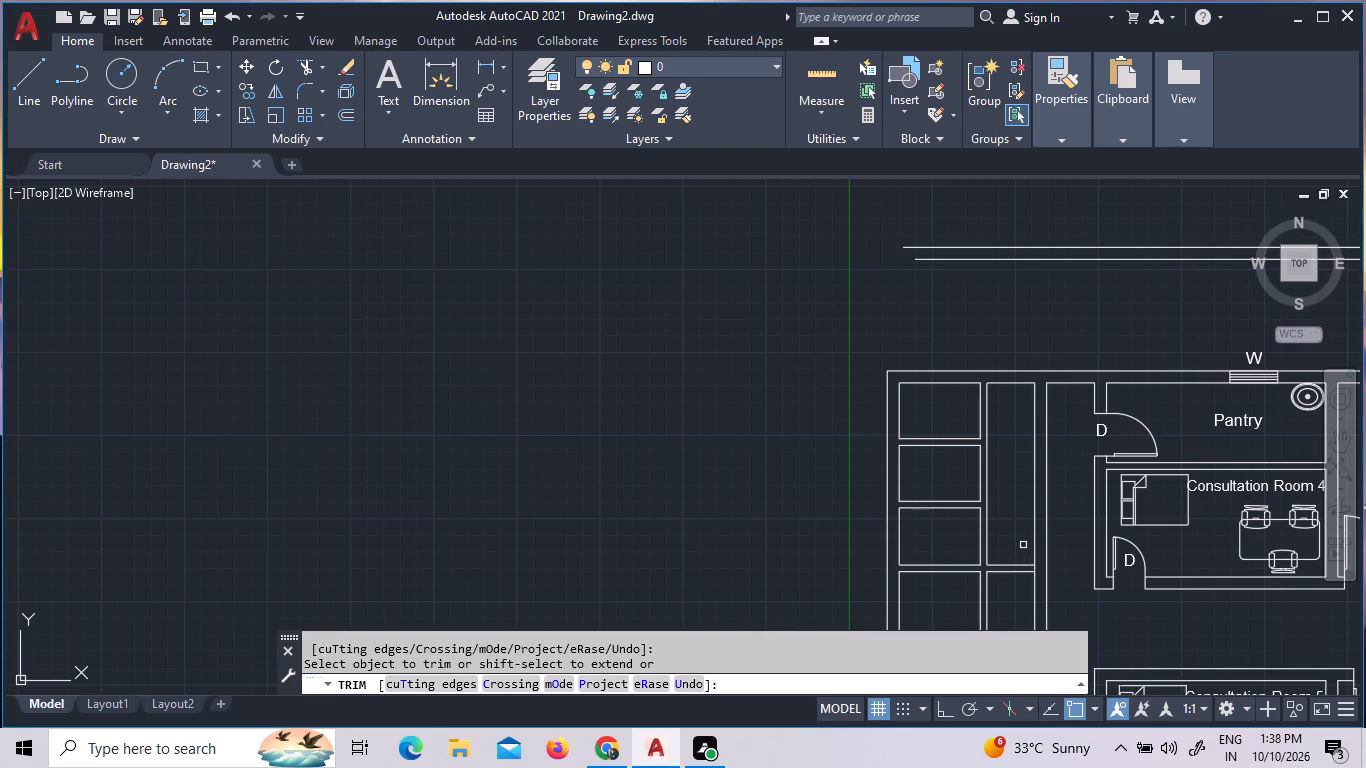
Trim the west face of the bay's east wall between the two lines of the third cross partition.
scroll(1027, 570, "up", 3)
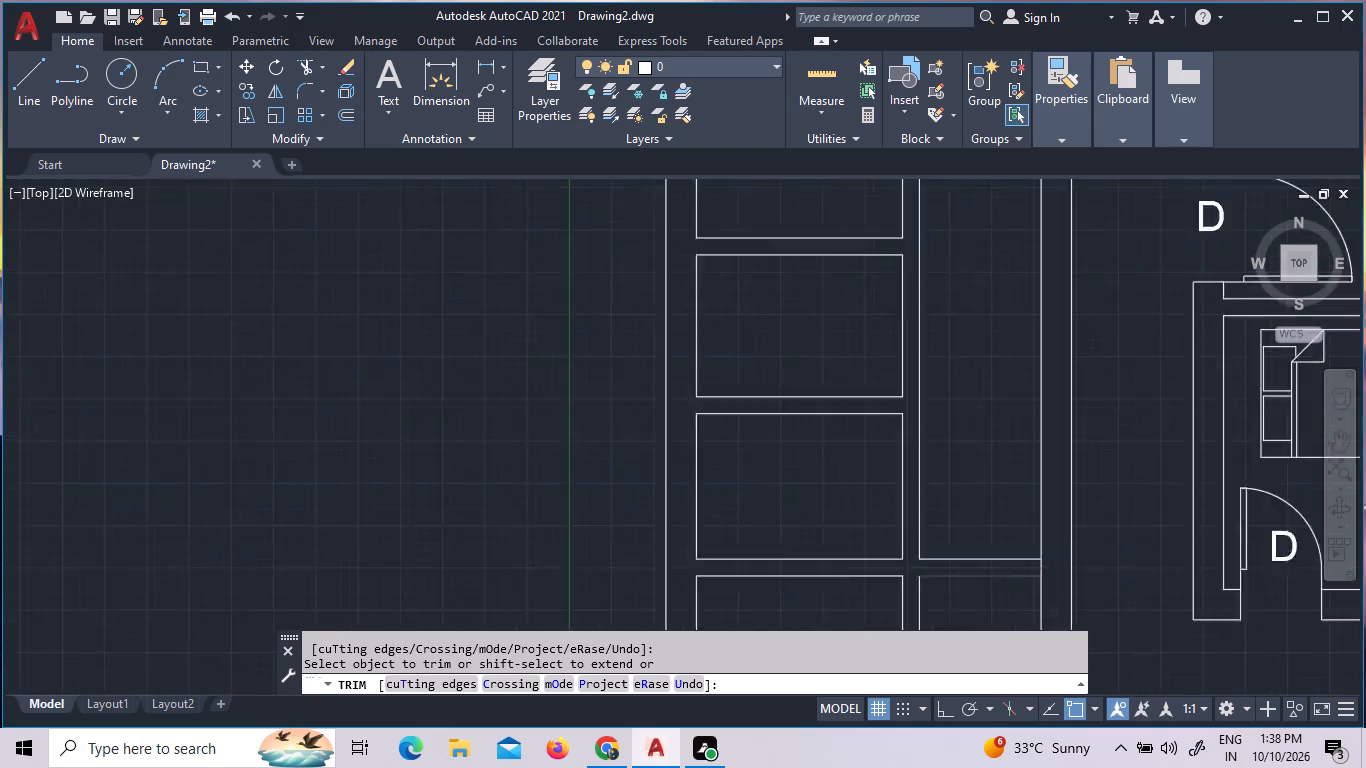
left_click(1047, 569)
scroll(1047, 569, "down", 3)
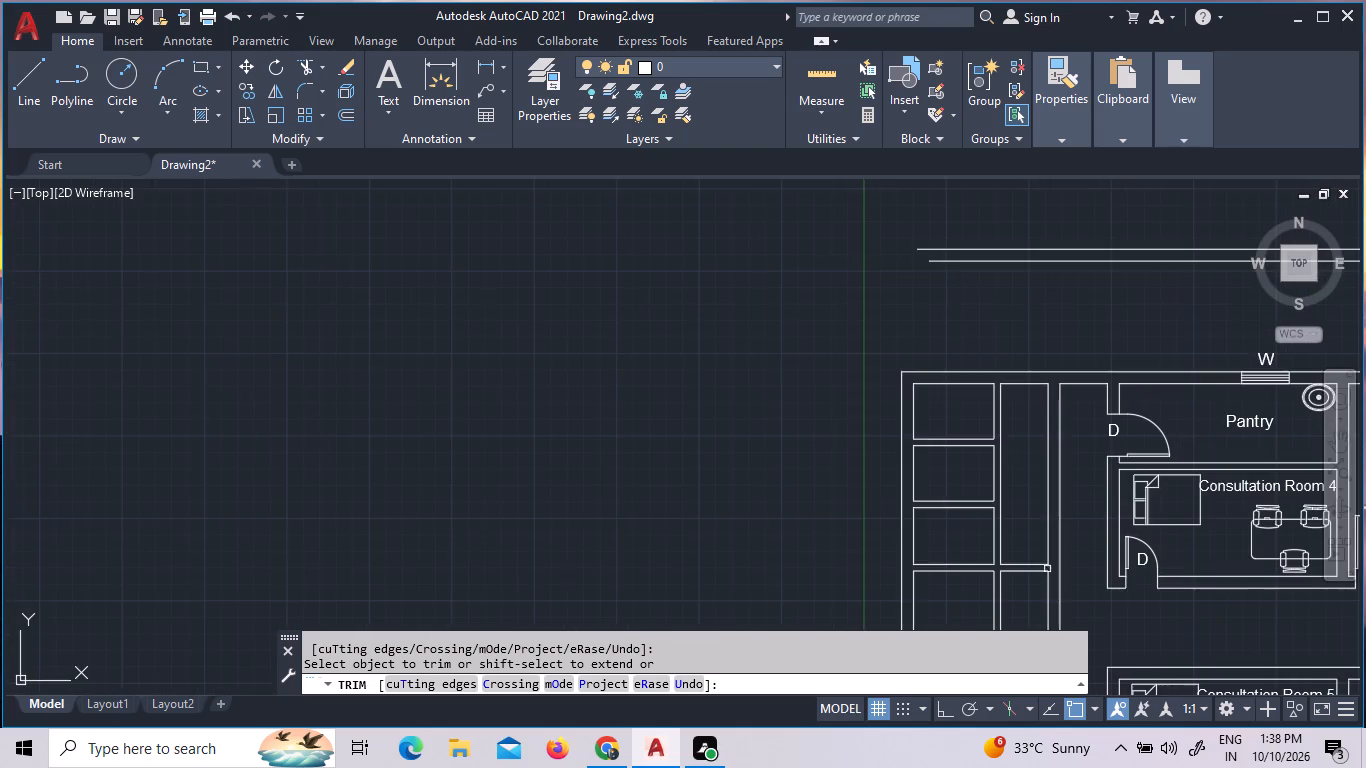
scroll(1046, 516, "up", 2)
scroll(1046, 516, "down", 1)
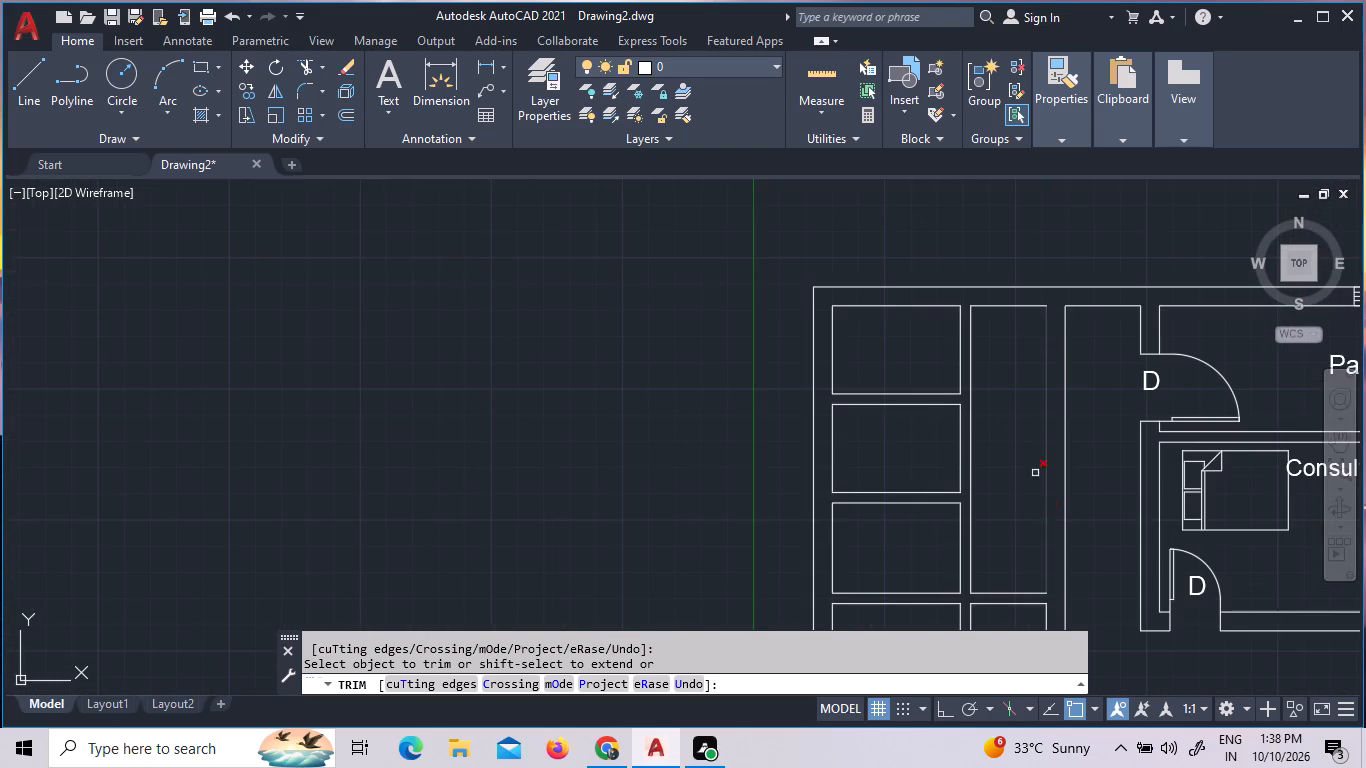
Draw a short line across the vertical partition's north end, joining its two faces at the north inner wall line.
left_click(39, 74)
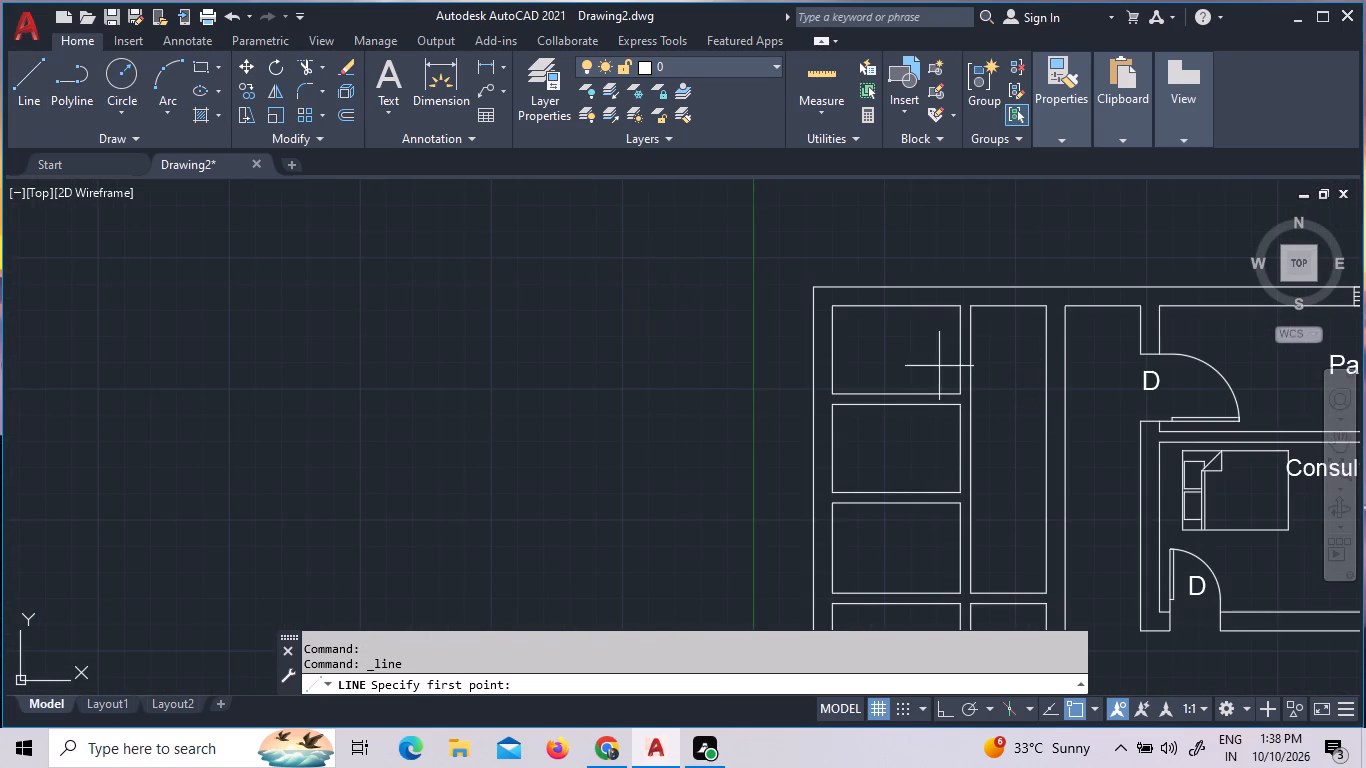
scroll(974, 395, "up", 4)
scroll(844, 414, "down", 3)
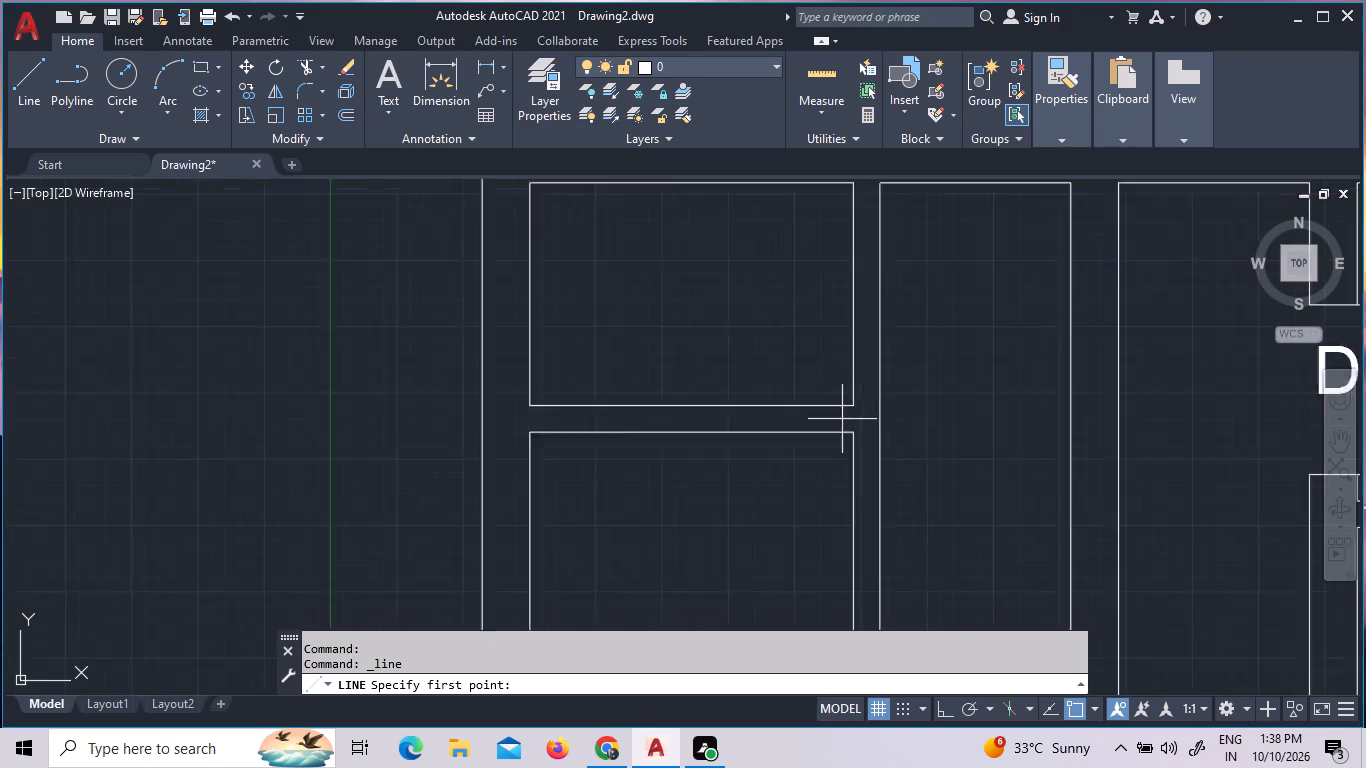
left_click(845, 268)
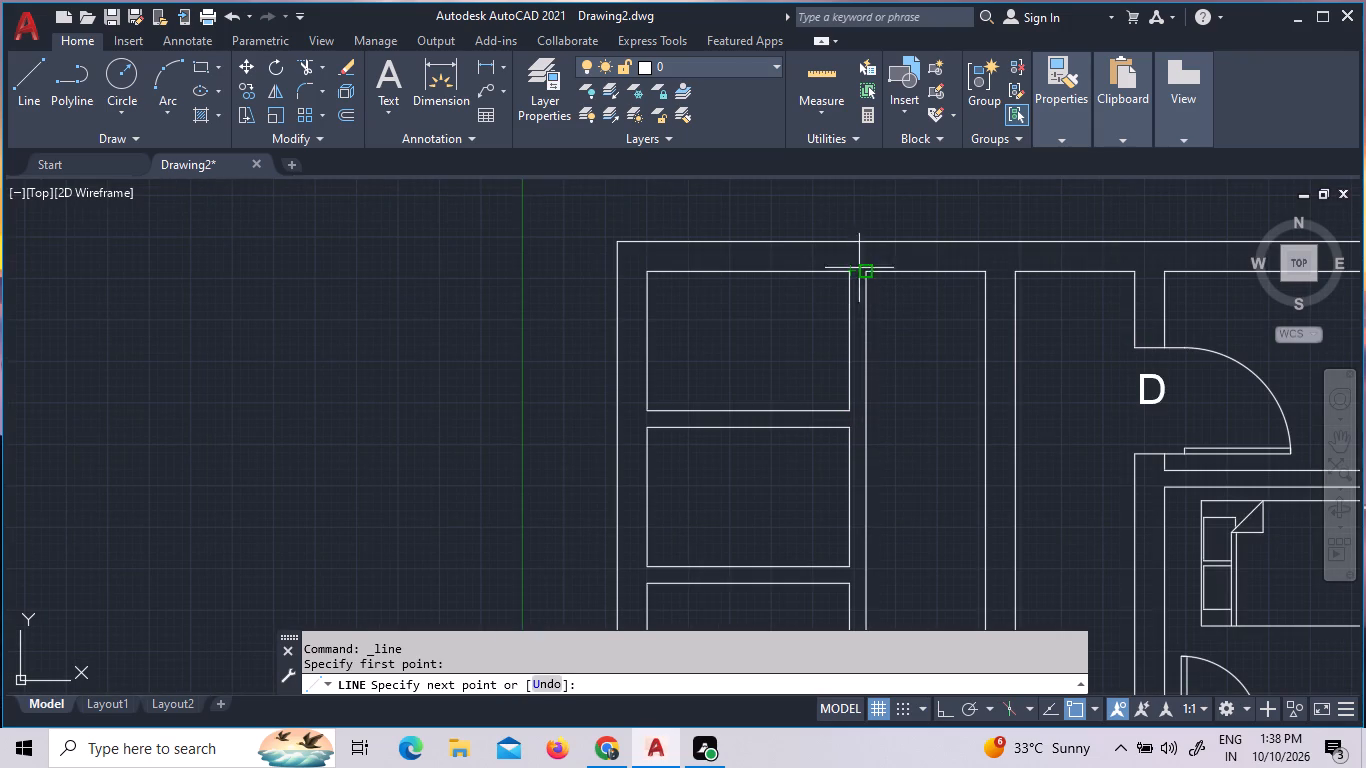
left_click(863, 268)
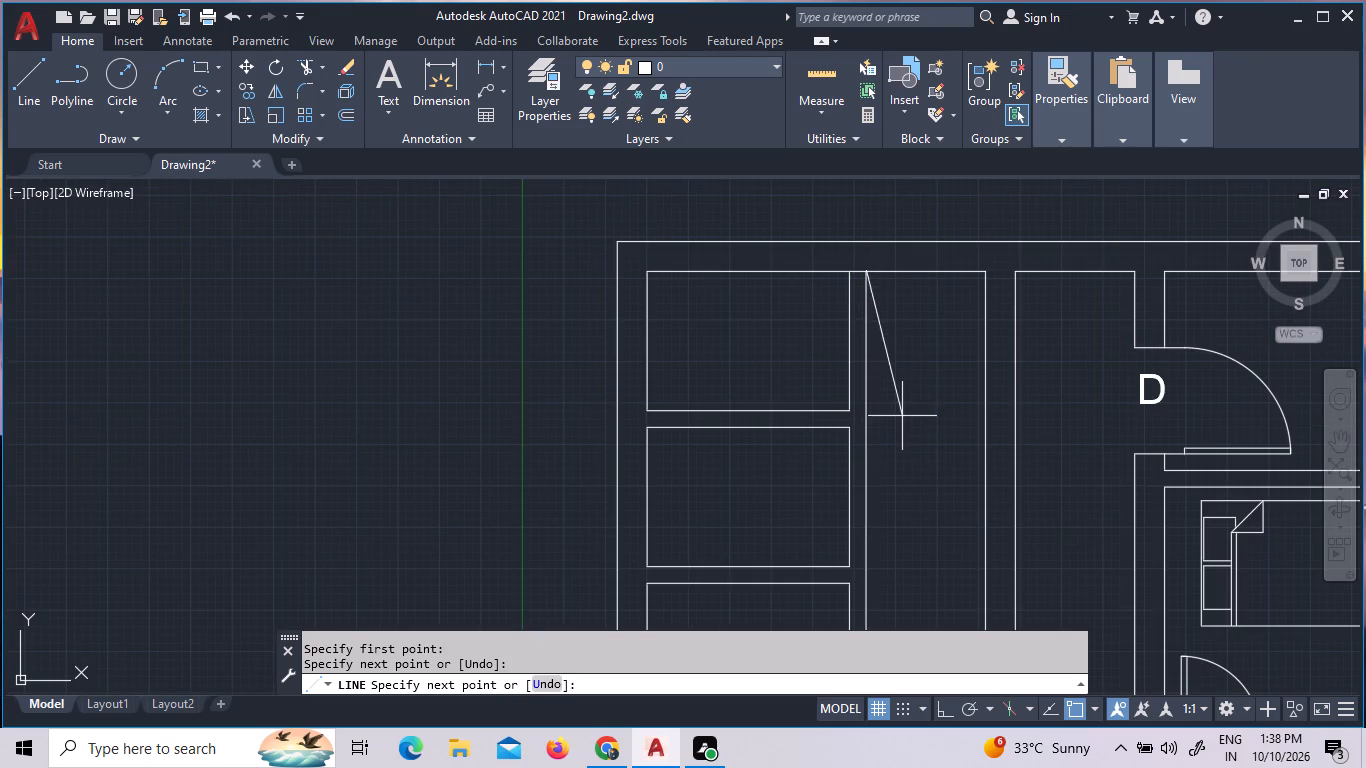
key("Escape")
Draw a short line across the vertical partition, continuing the south line of the northernmost cross partition to the east face.
left_click(37, 73)
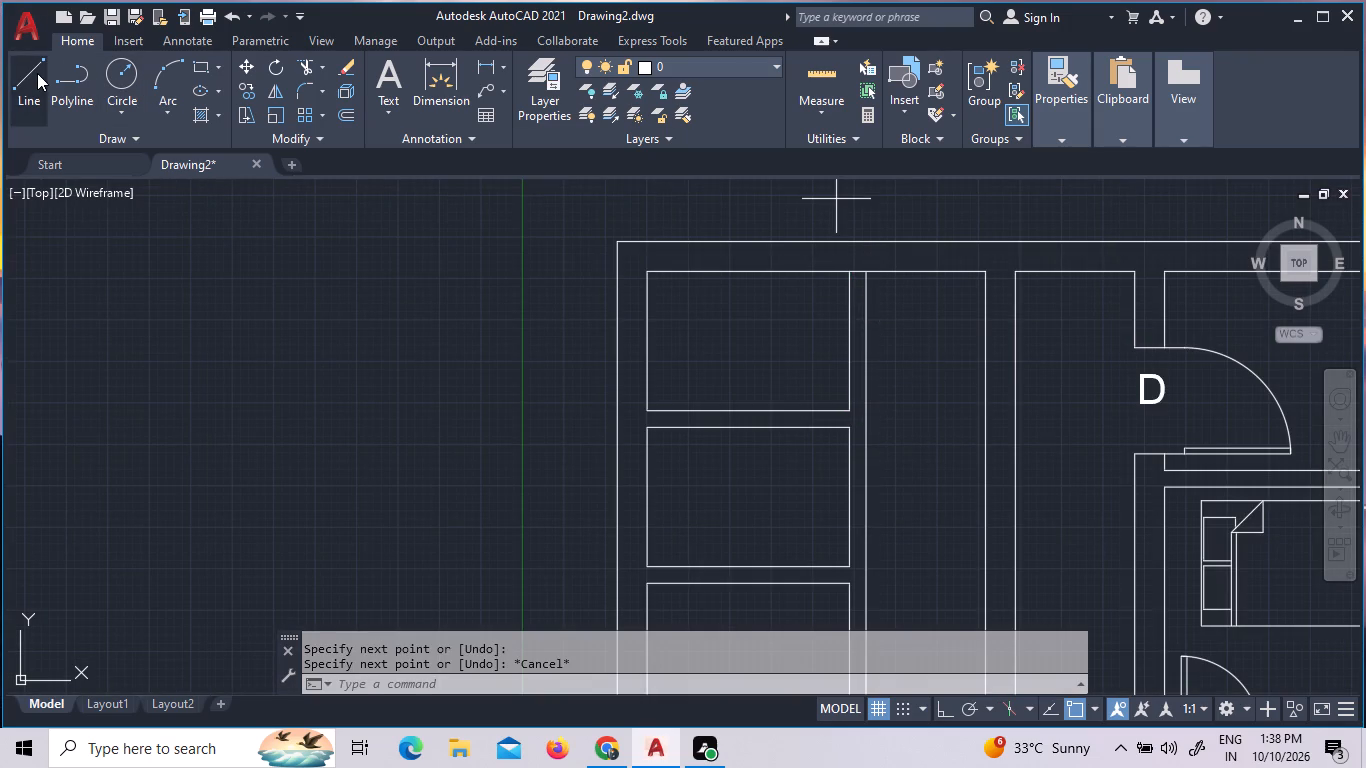
left_click(850, 432)
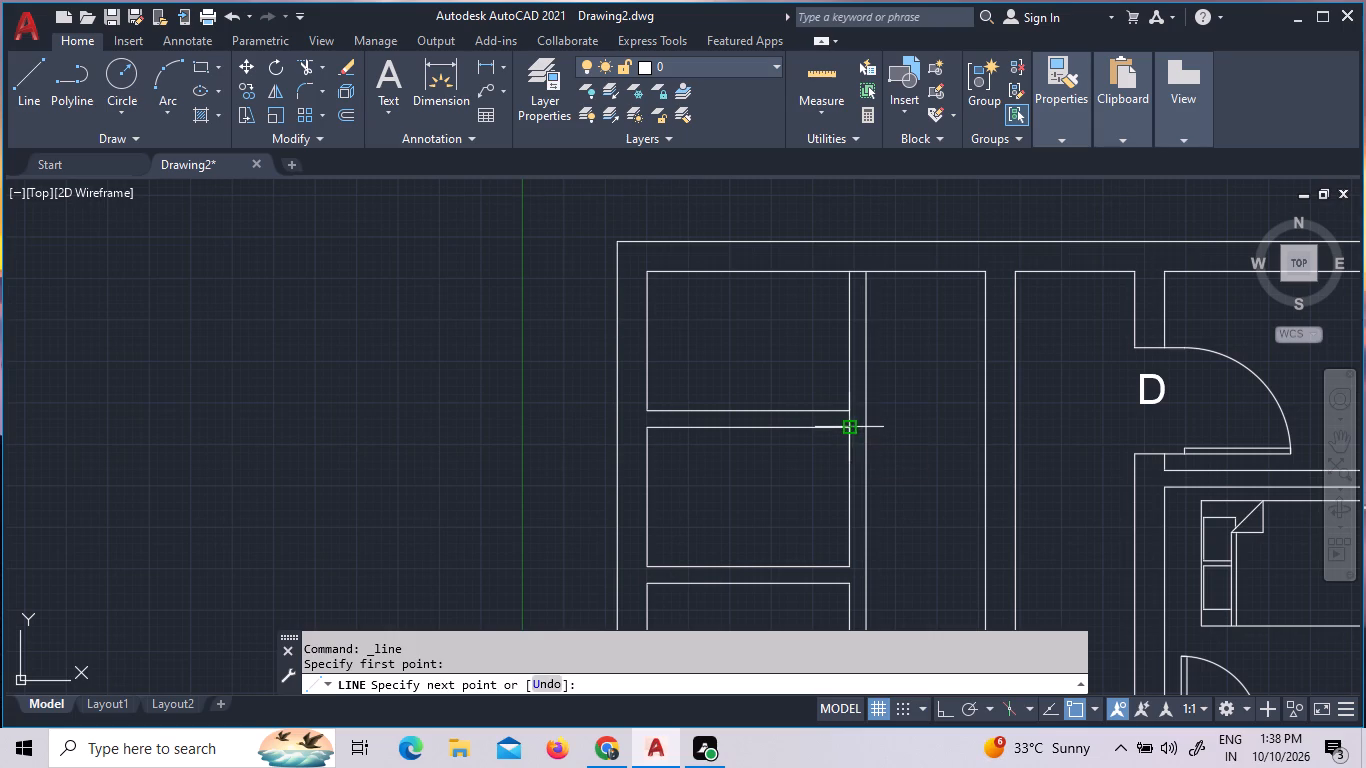
left_click(865, 430)
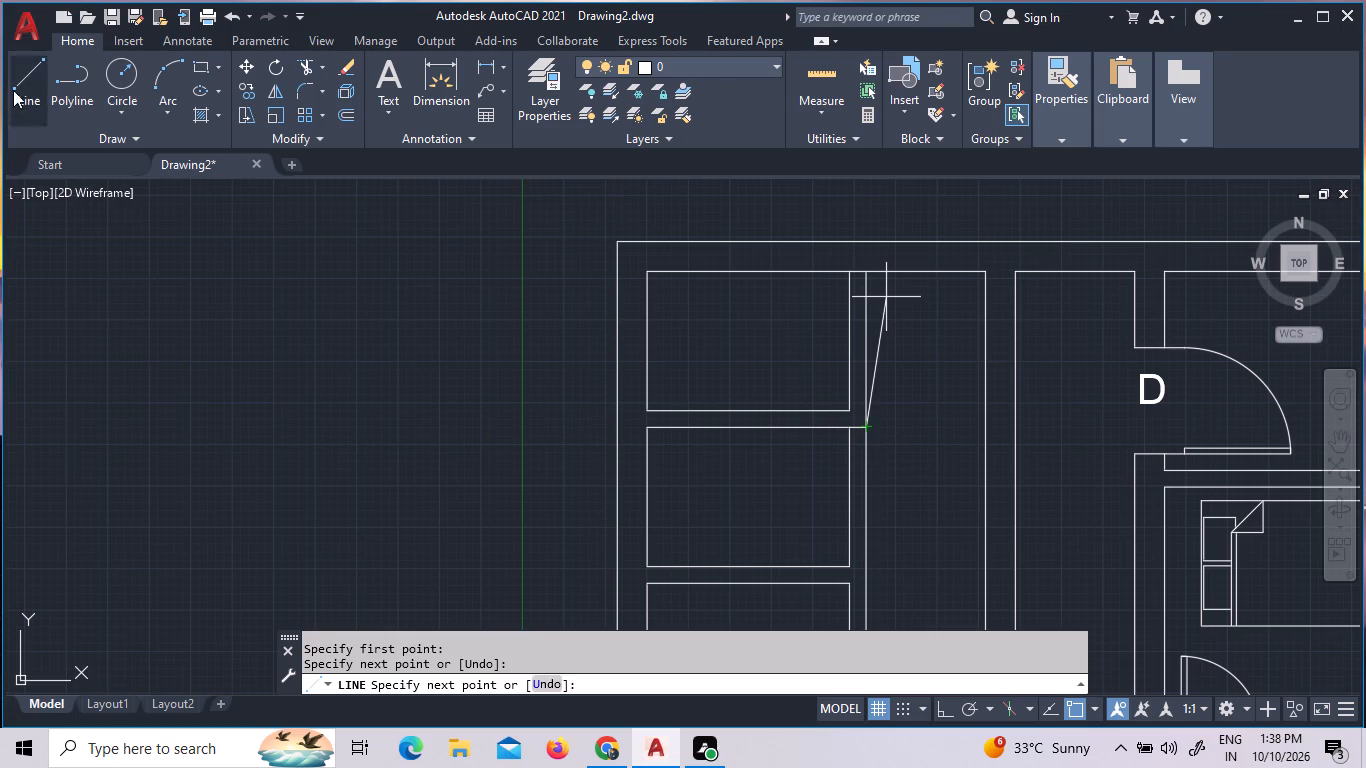
left_click(7, 93)
scroll(737, 526, "down", 1)
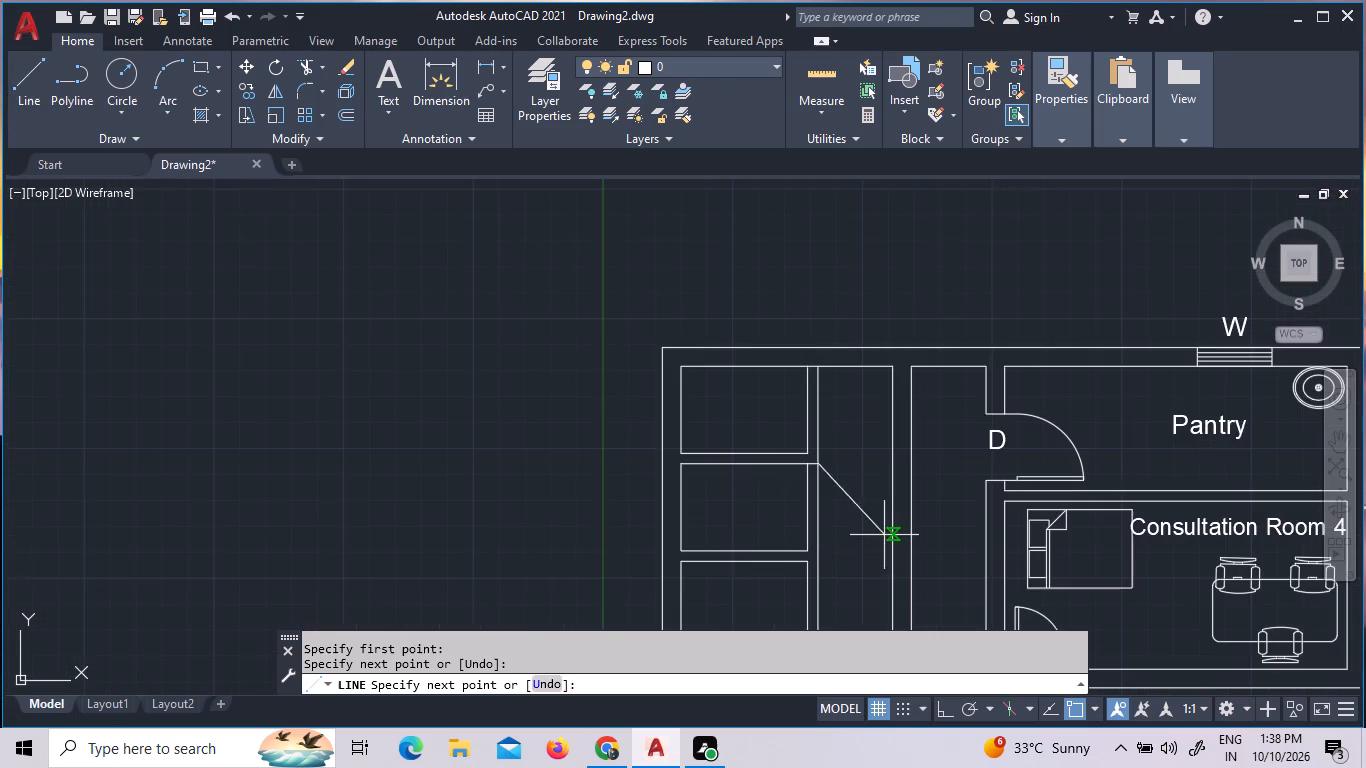
scroll(884, 535, "down", 2)
key("Escape")
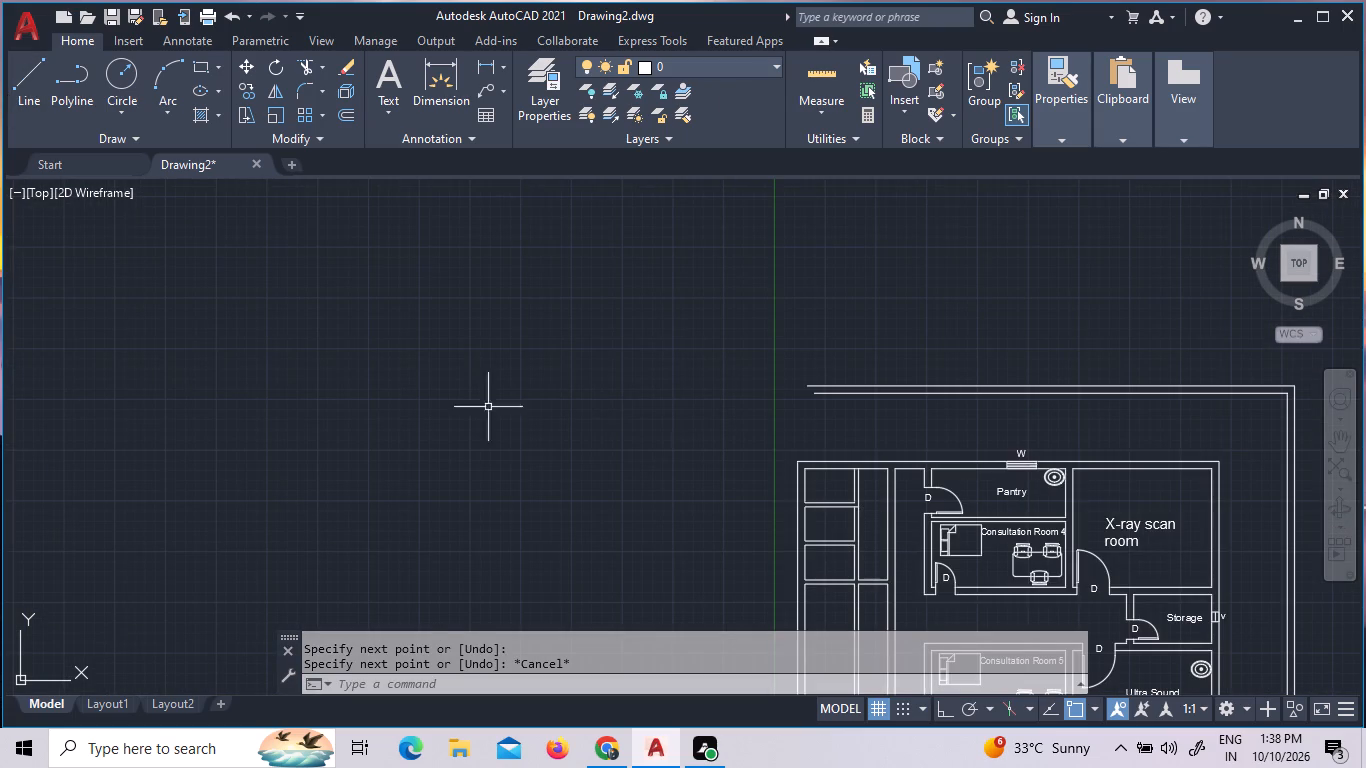
Draw a short line across the vertical partition, continuing the south line of the second cross partition to the east face.
left_click(27, 100)
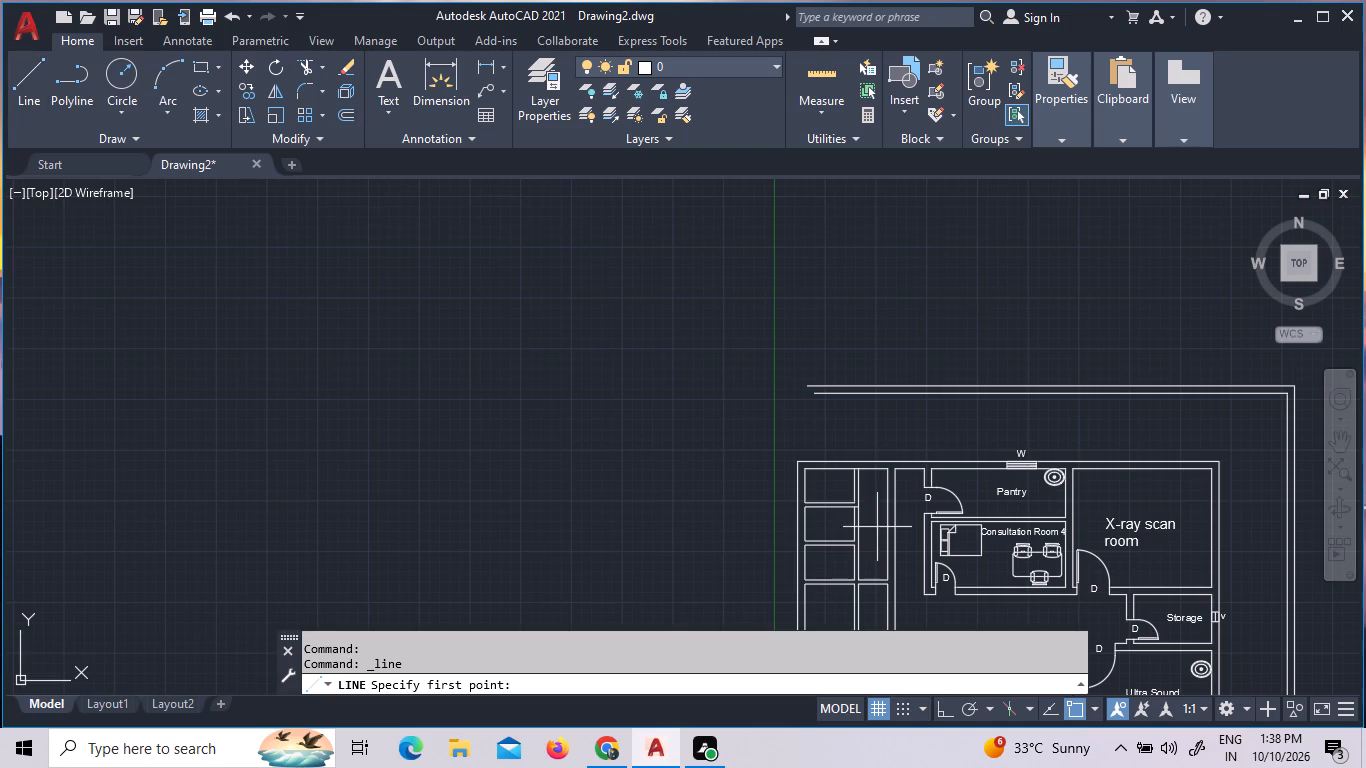
scroll(861, 555, "up", 7)
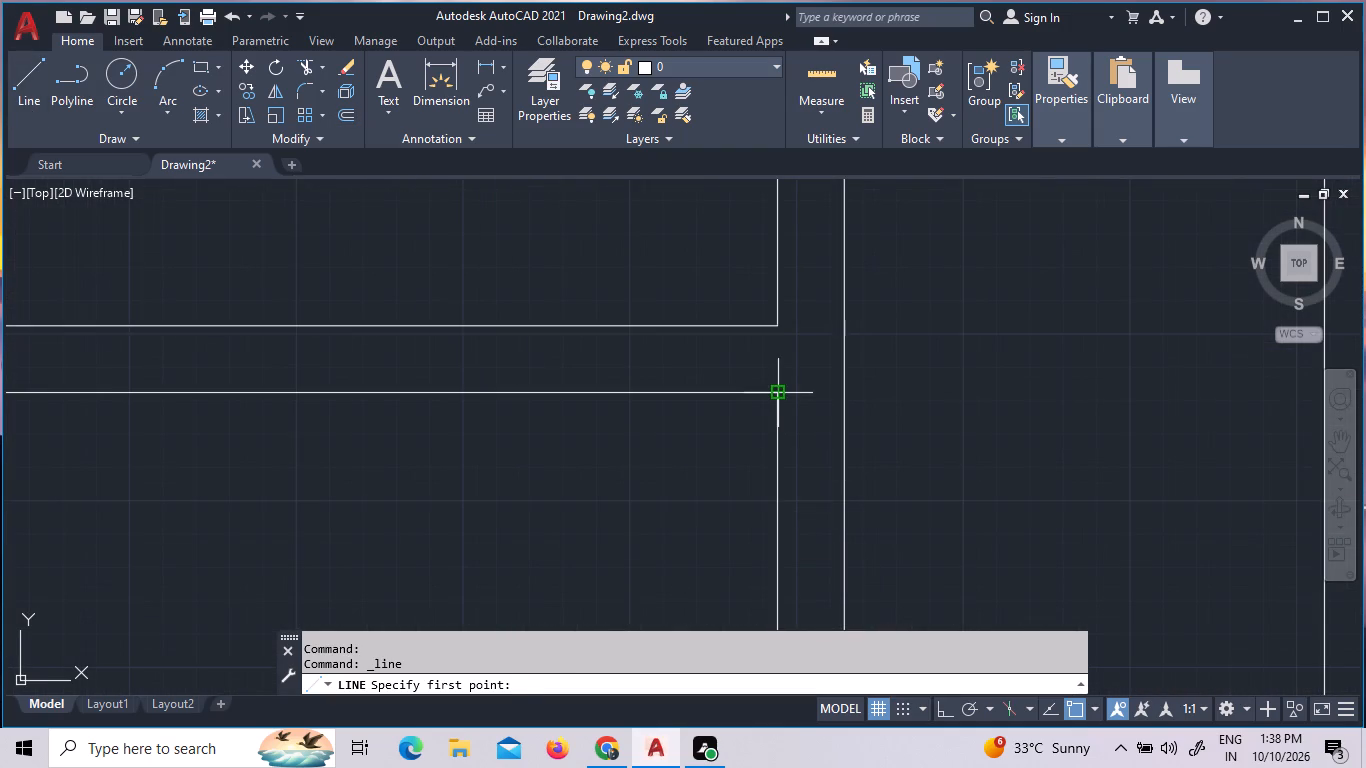
left_click(773, 397)
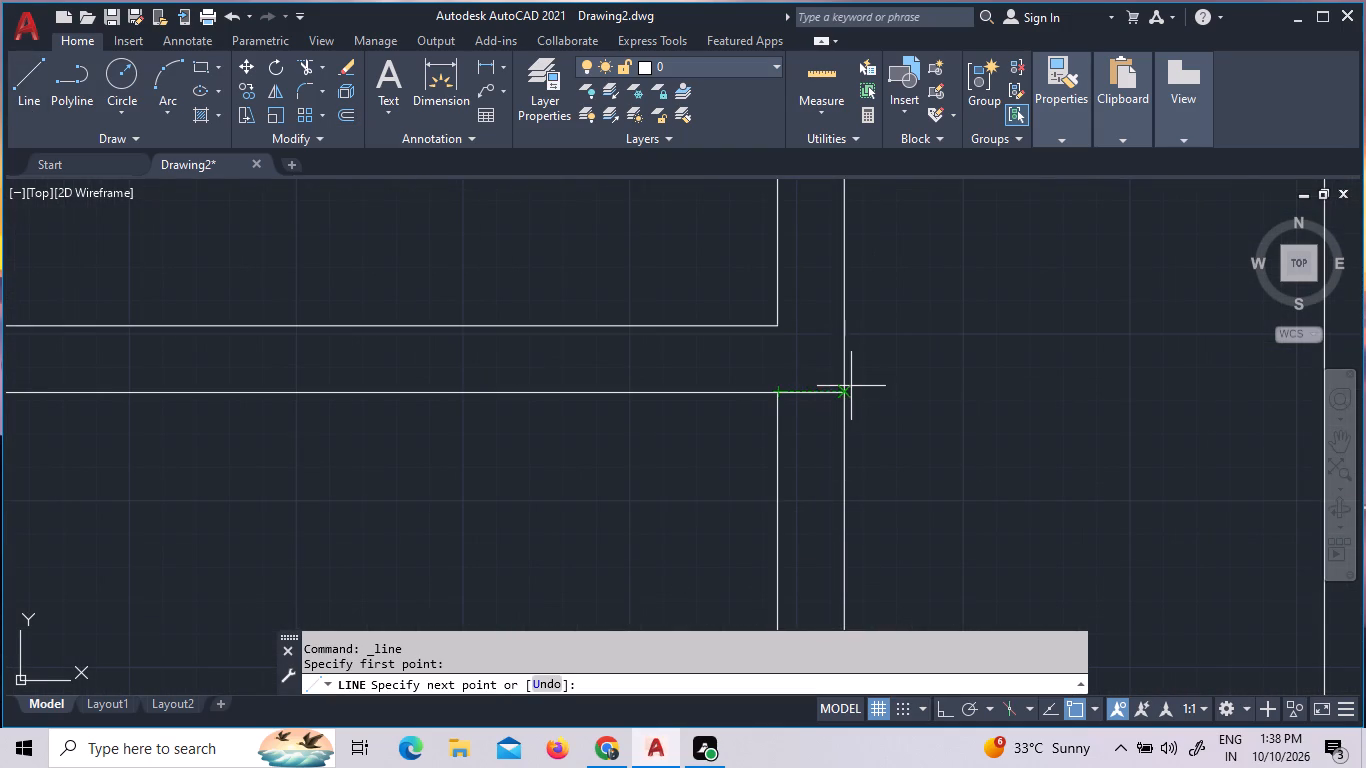
left_click(841, 392)
scroll(851, 387, "down", 3)
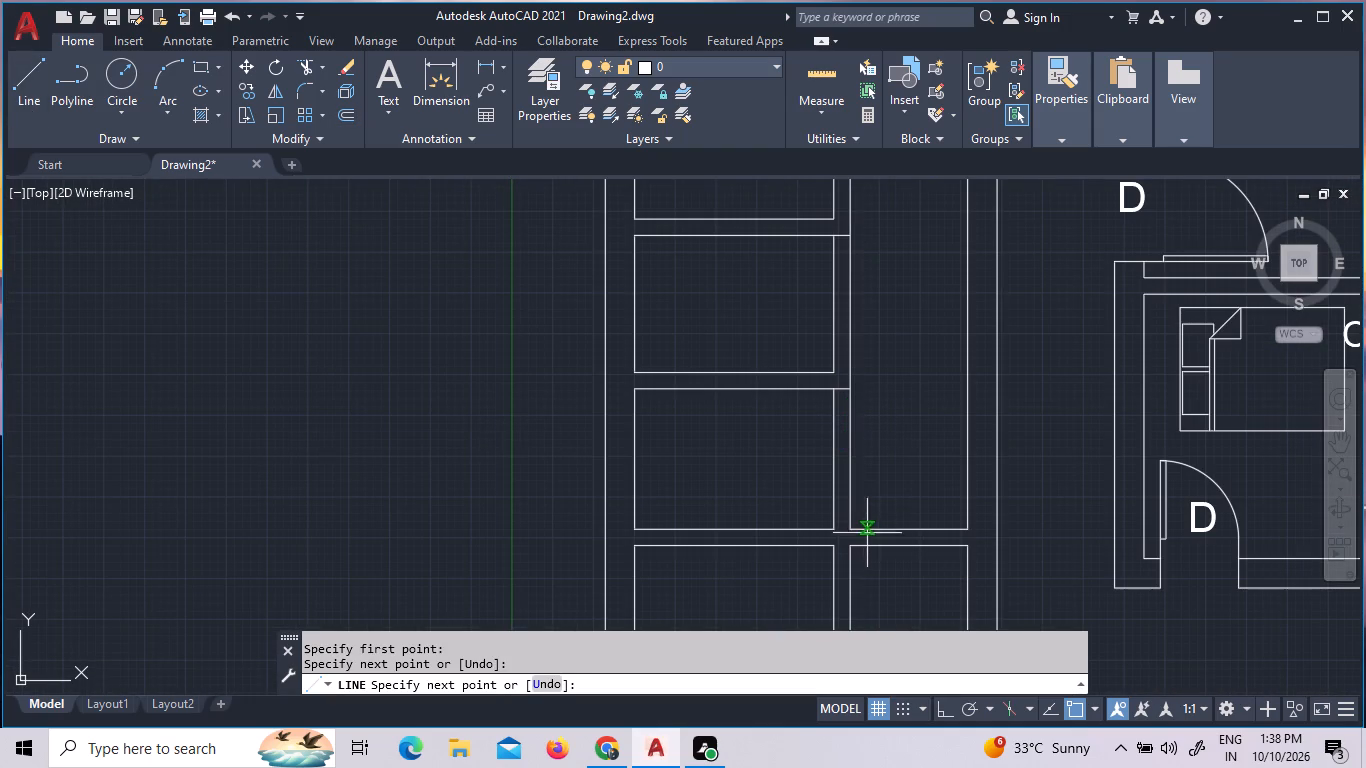
key("Escape")
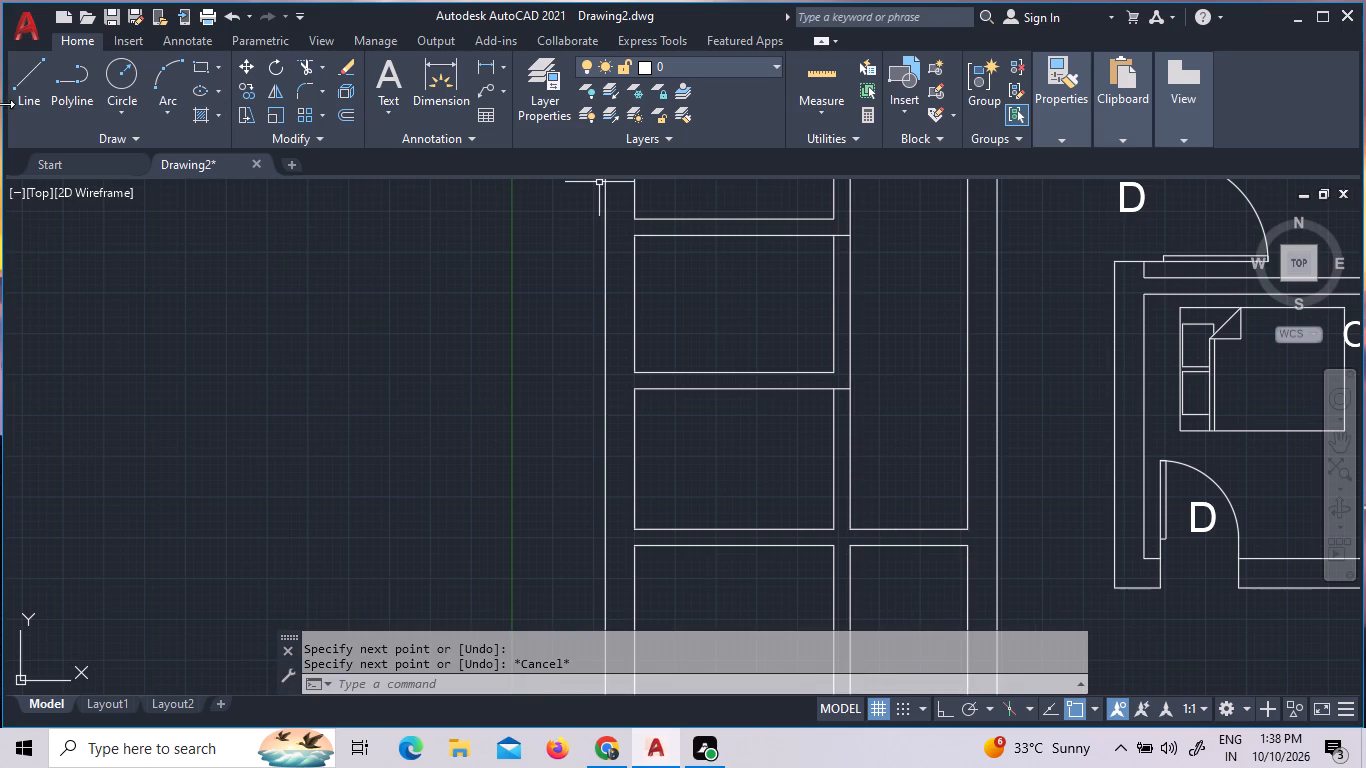
Draw a short line across the bay's east wall, continuing the north line of the third cross partition to the outer face.
left_click(32, 98)
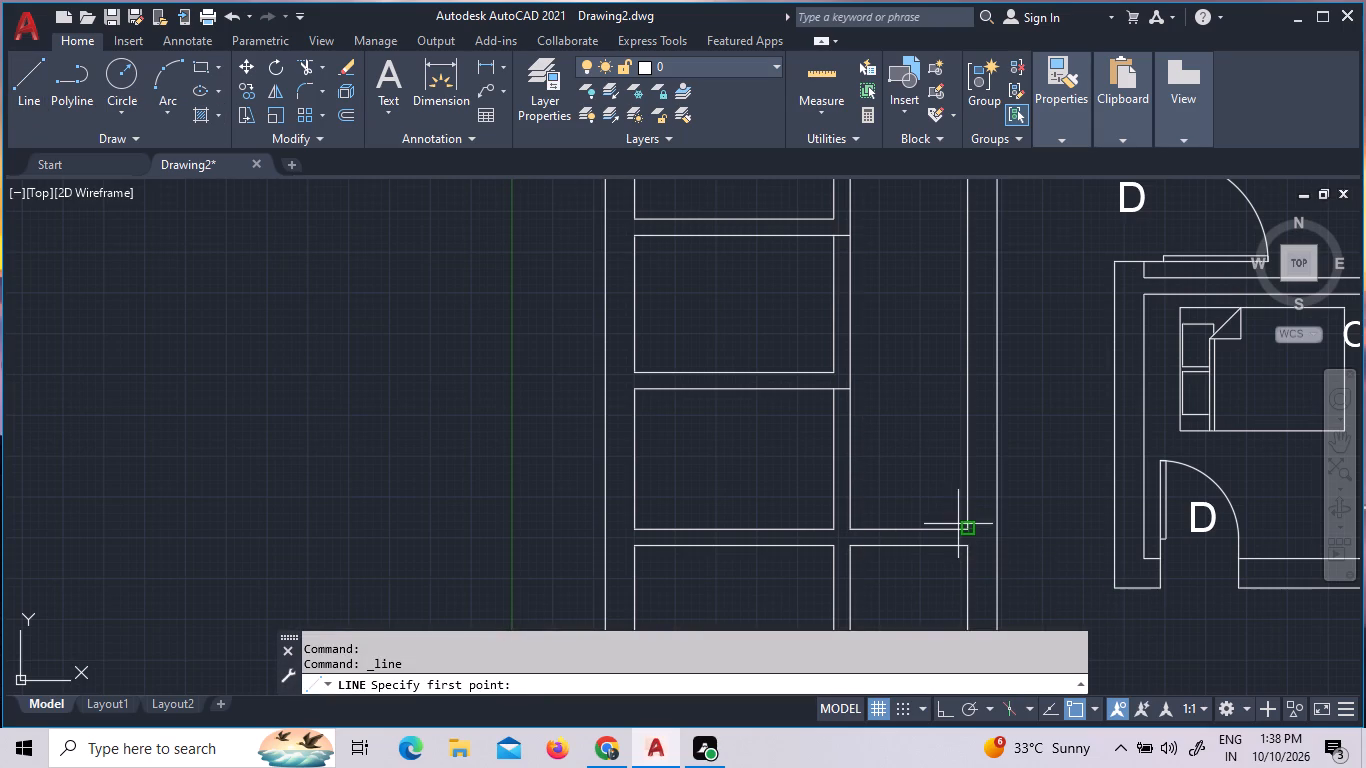
left_click(967, 527)
left_click(1001, 530)
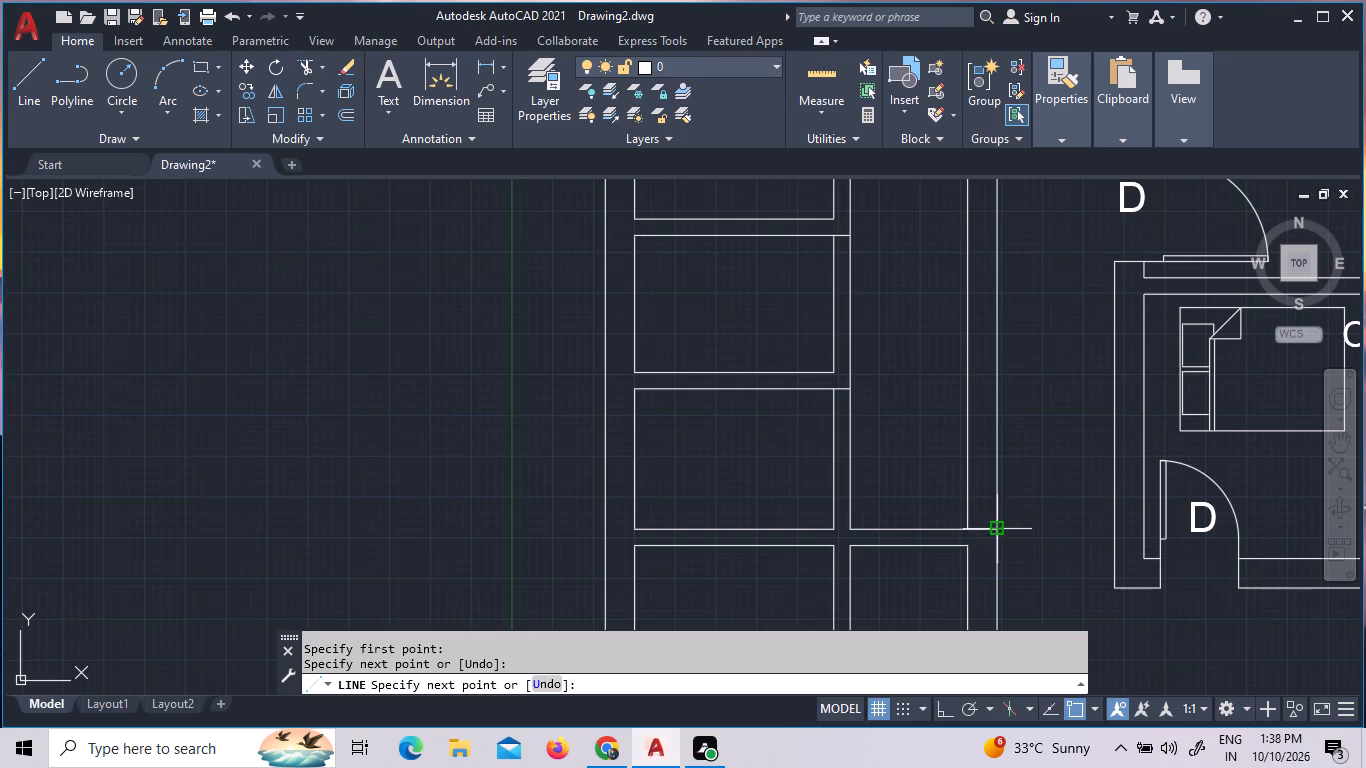
key("Escape")
Offset the short line across the bay's east wall 5" to the north.
key("o")
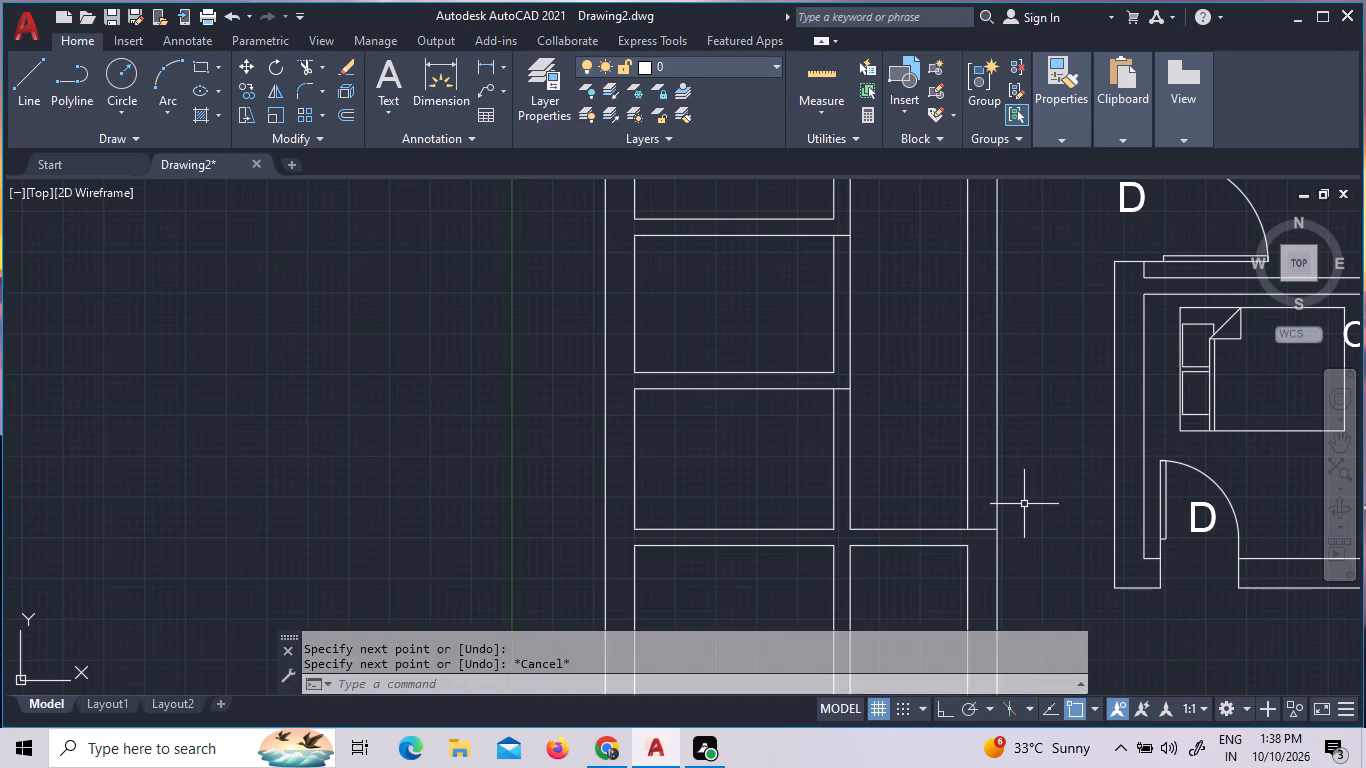
key("Return")
key("5")
key("shift+quotedbl")
key("Return")
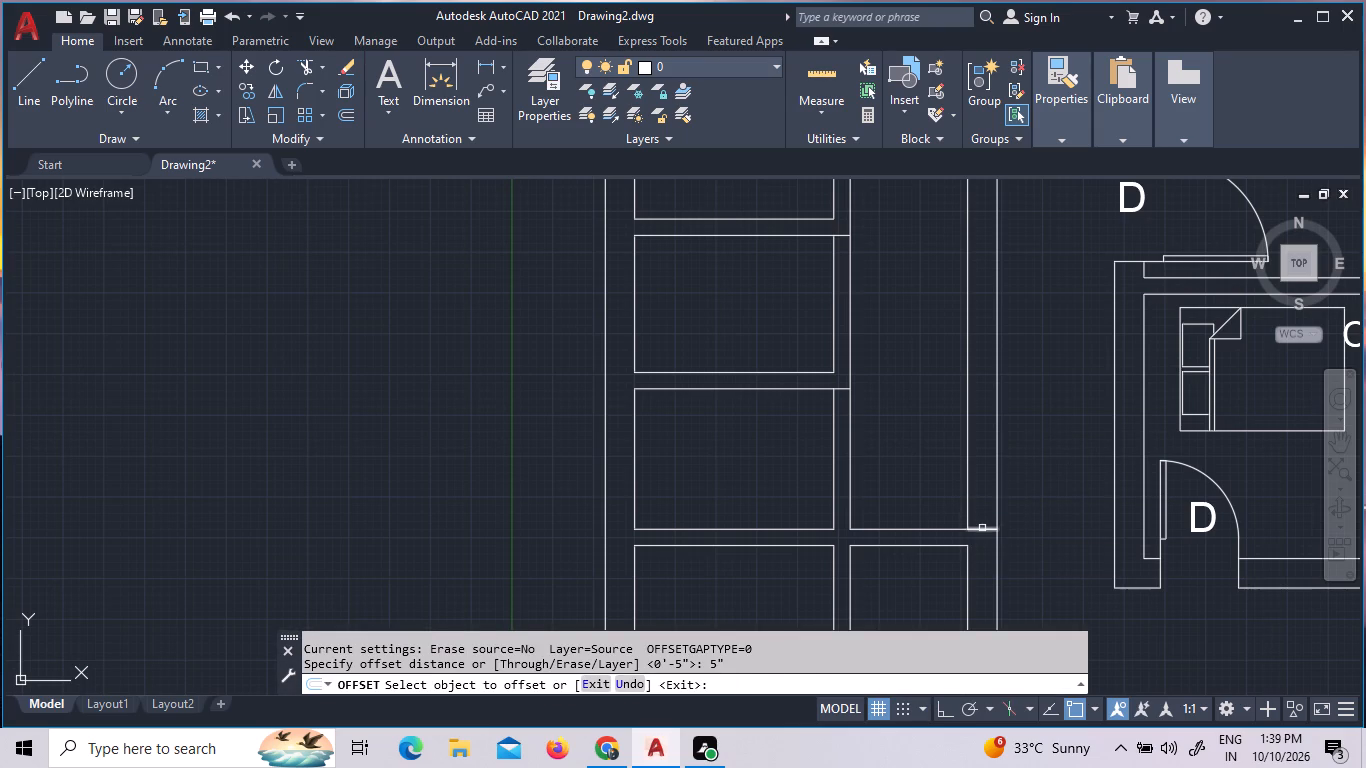
left_click(982, 528)
left_click(983, 503)
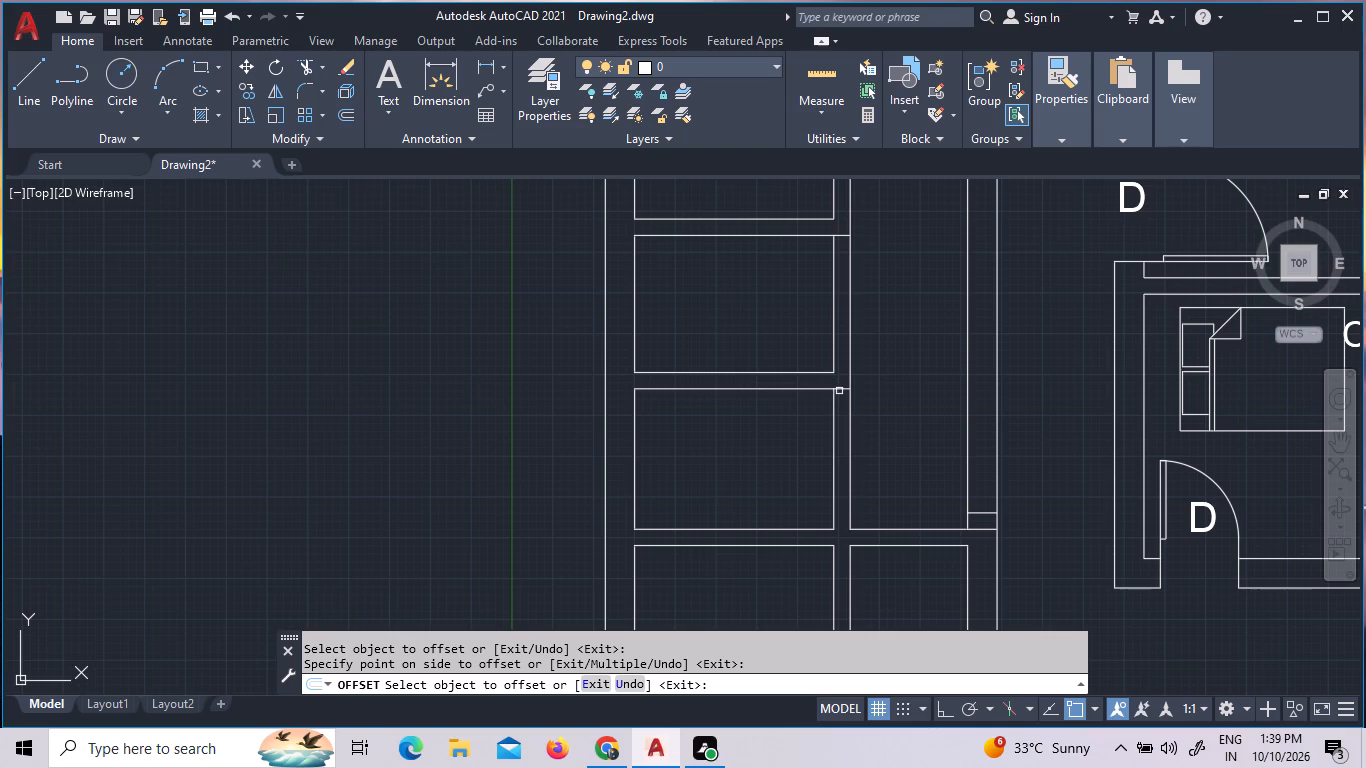
Offset the short lines across the vertical partition at the second and northernmost cross partitions 5" to the south.
left_click(843, 388)
left_click(844, 409)
left_click(840, 236)
left_click(838, 250)
scroll(864, 372, "down", 2)
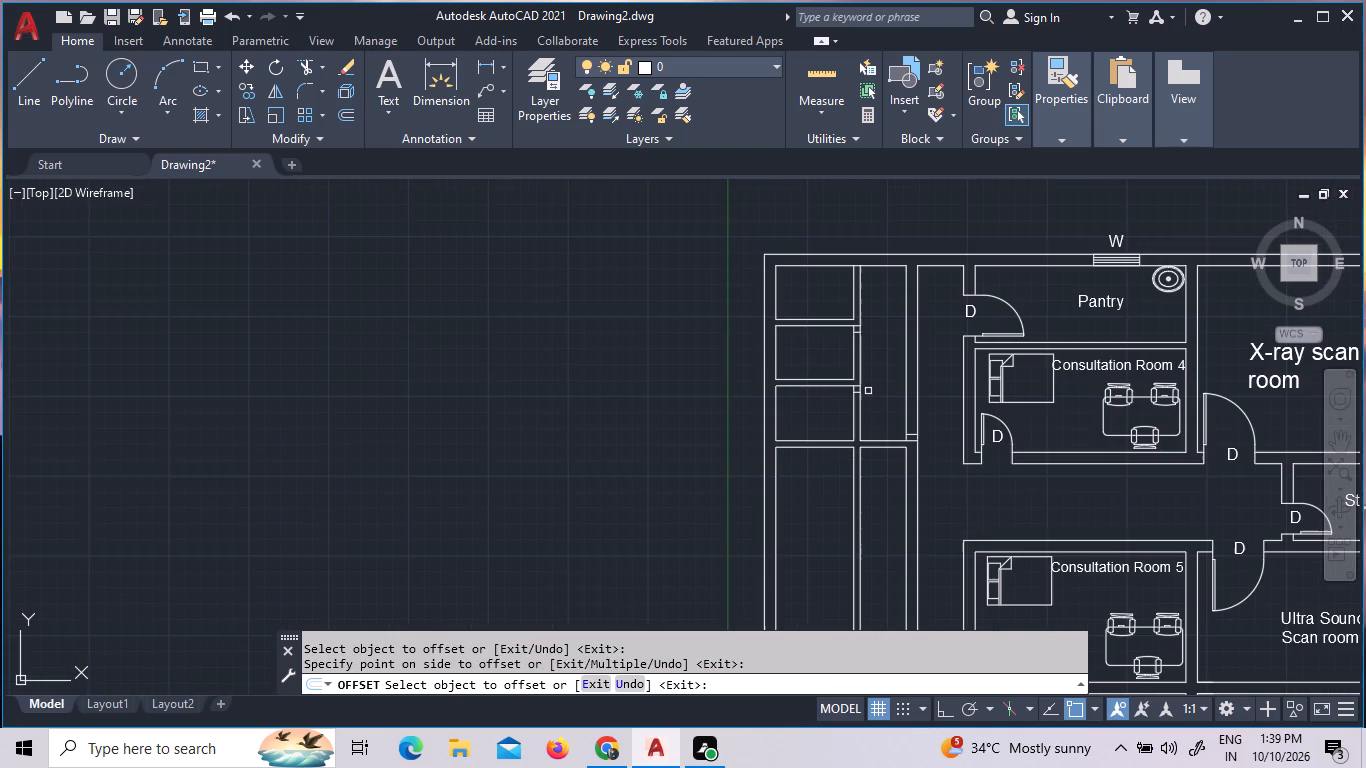
Offset the short line at the vertical partition's north end 5" to the south.
scroll(848, 272, "up", 3)
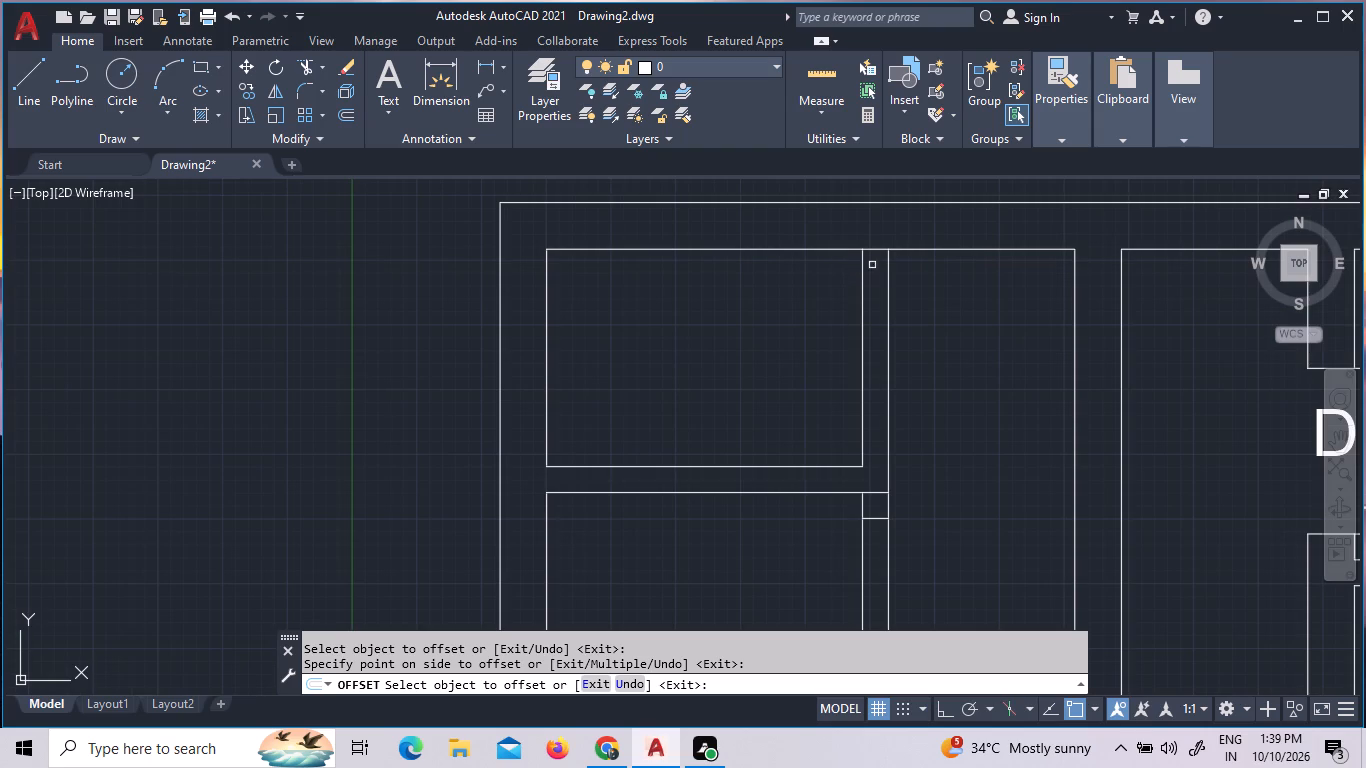
scroll(874, 264, "up", 4)
scroll(875, 273, "down", 3)
scroll(885, 235, "up", 4)
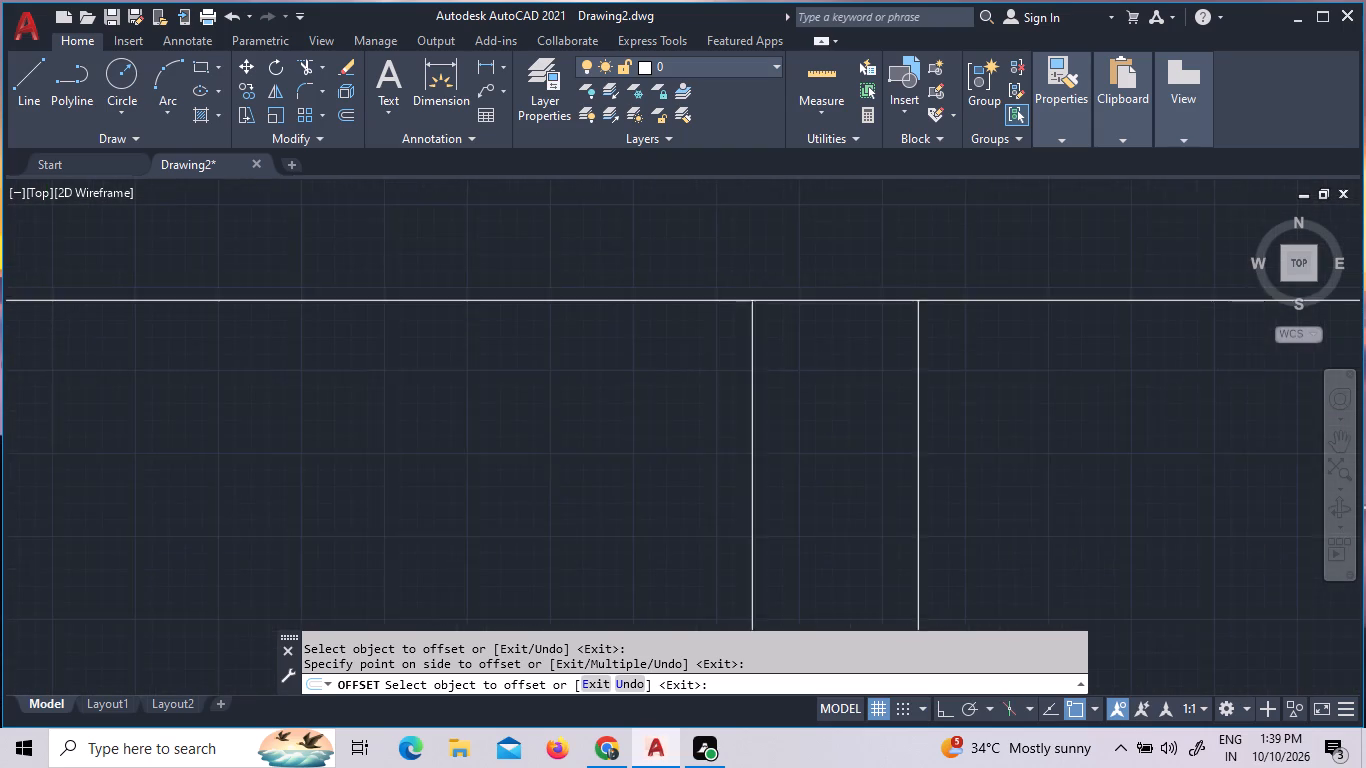
left_click(833, 341)
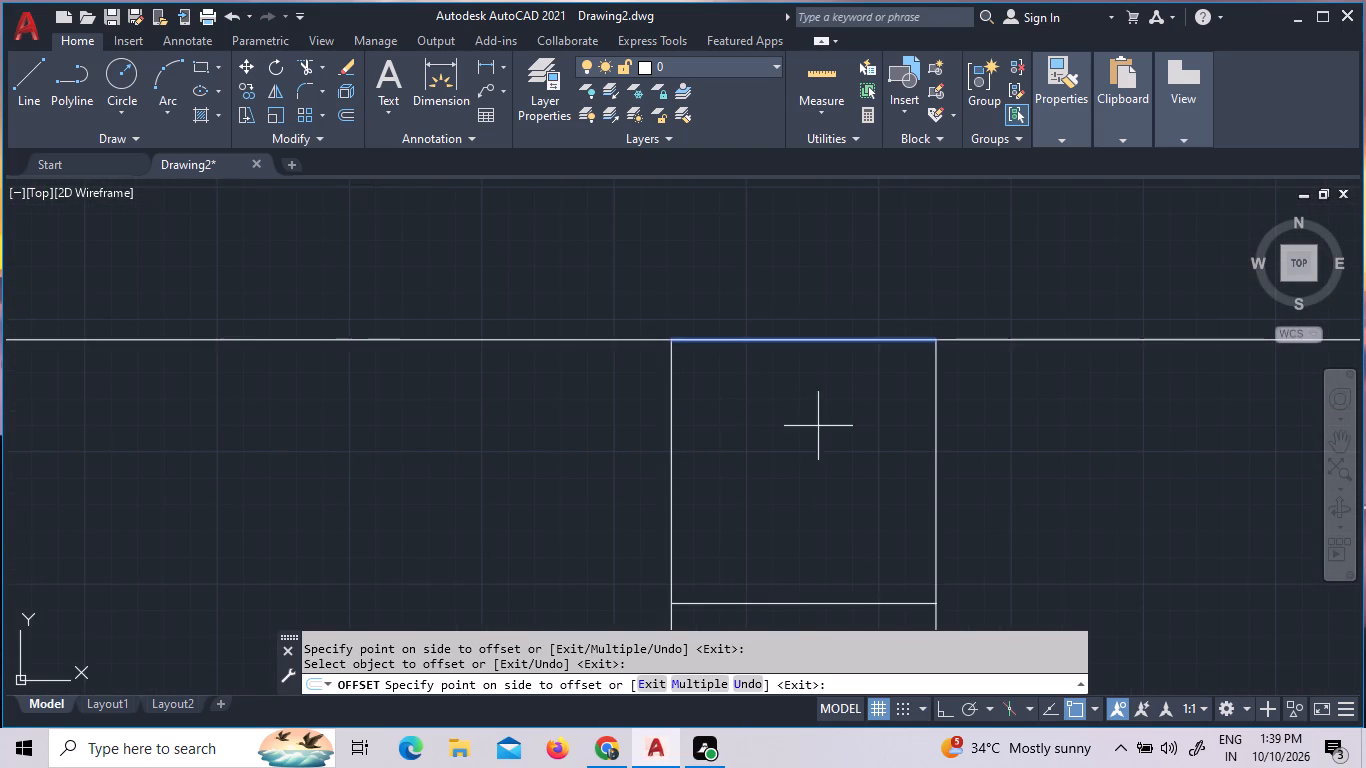
left_click(818, 495)
scroll(824, 485, "down", 5)
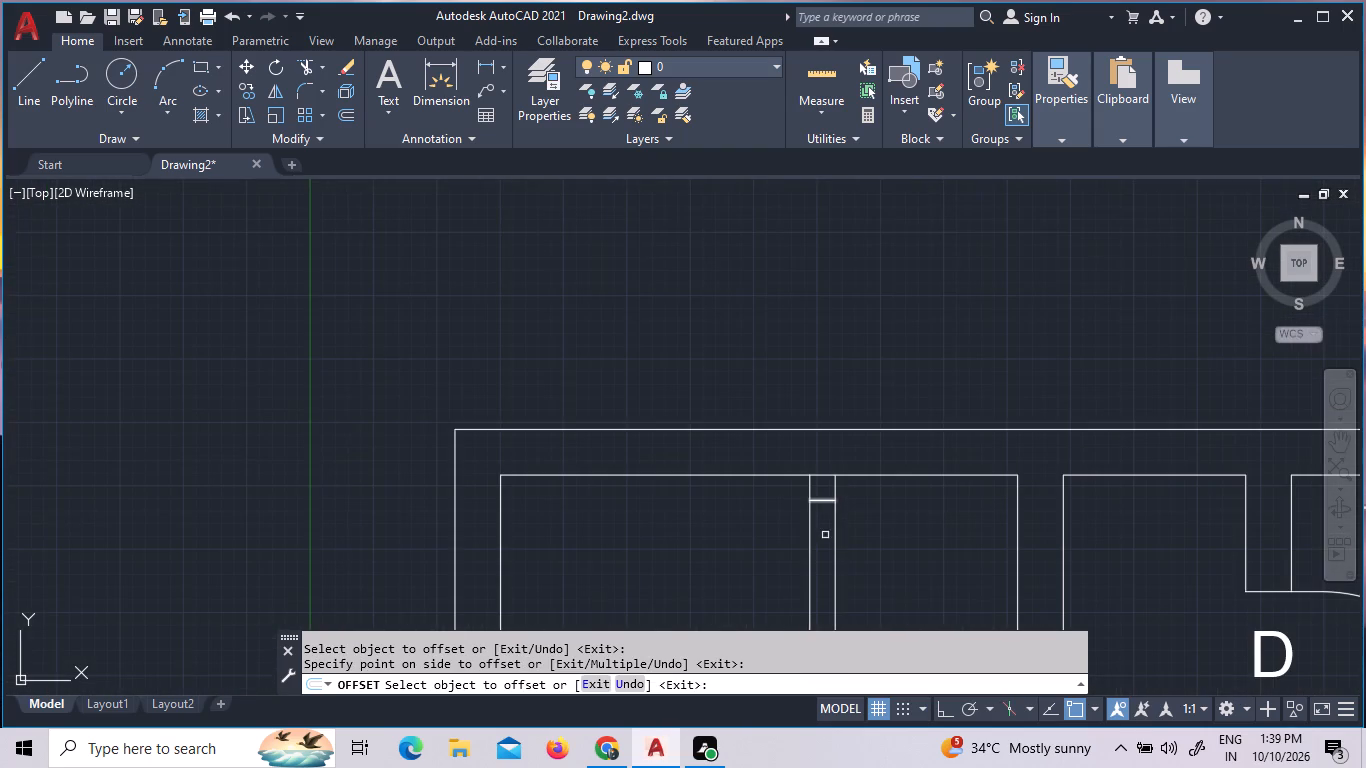
middle_click_drag(874, 601, 829, 371)
scroll(874, 601, "down", 1)
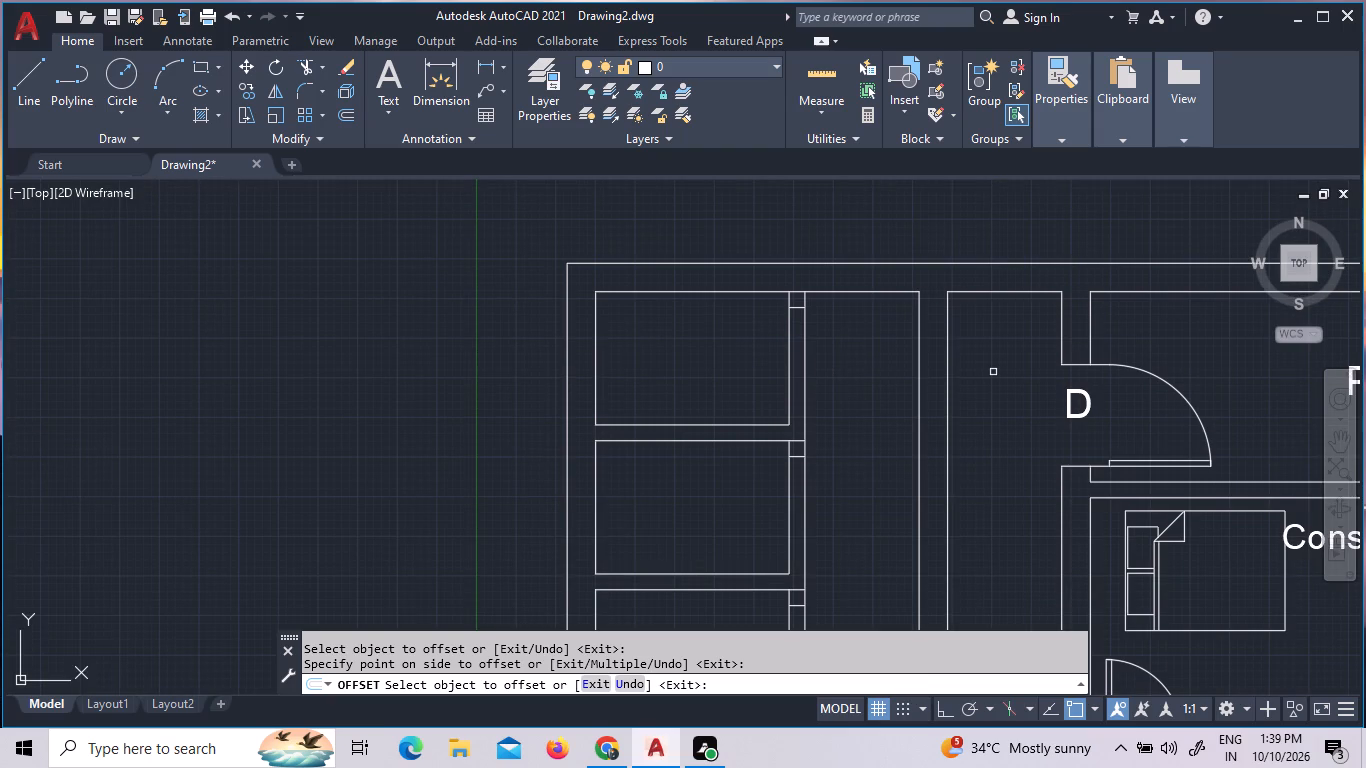
key("Escape")
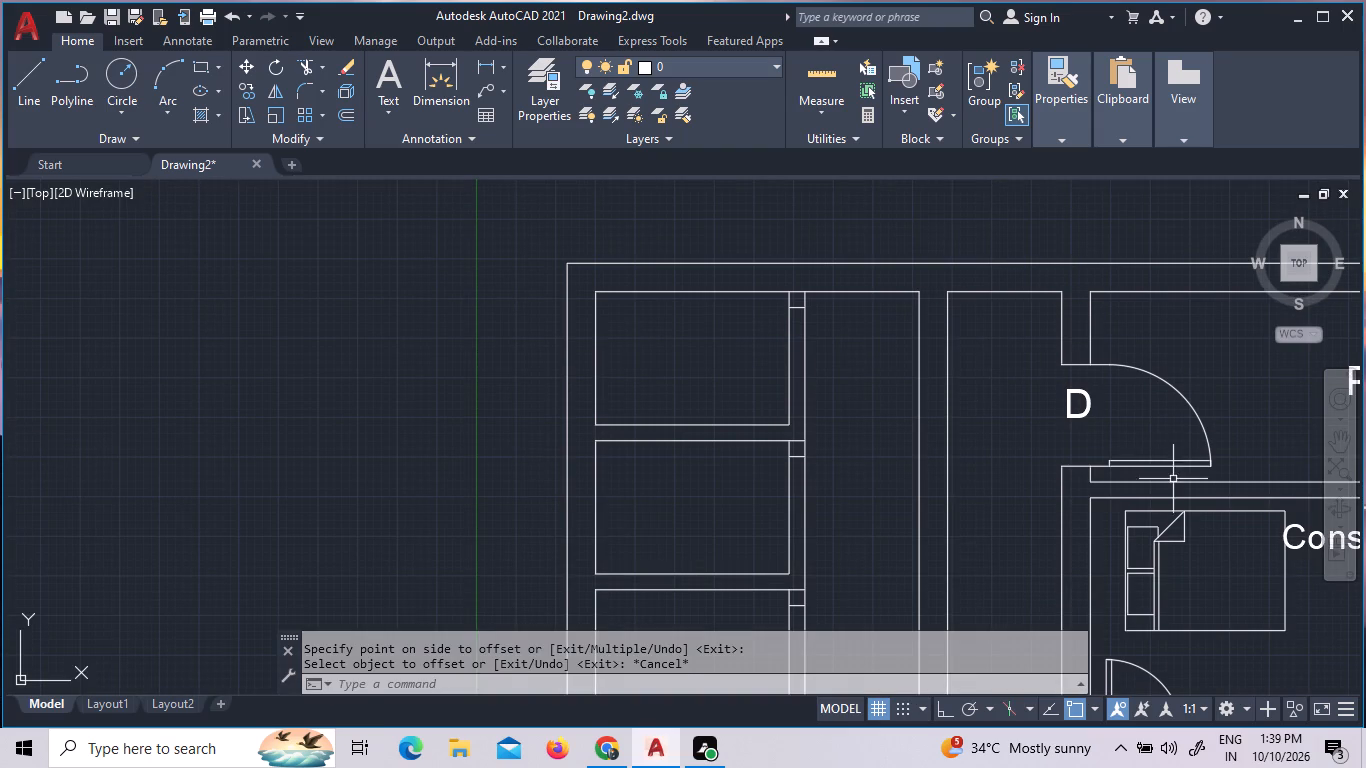
Copy the Pantry door block to the empty space west of the floor plan.
left_click(1225, 475)
left_click(1162, 418)
right_click(1162, 418)
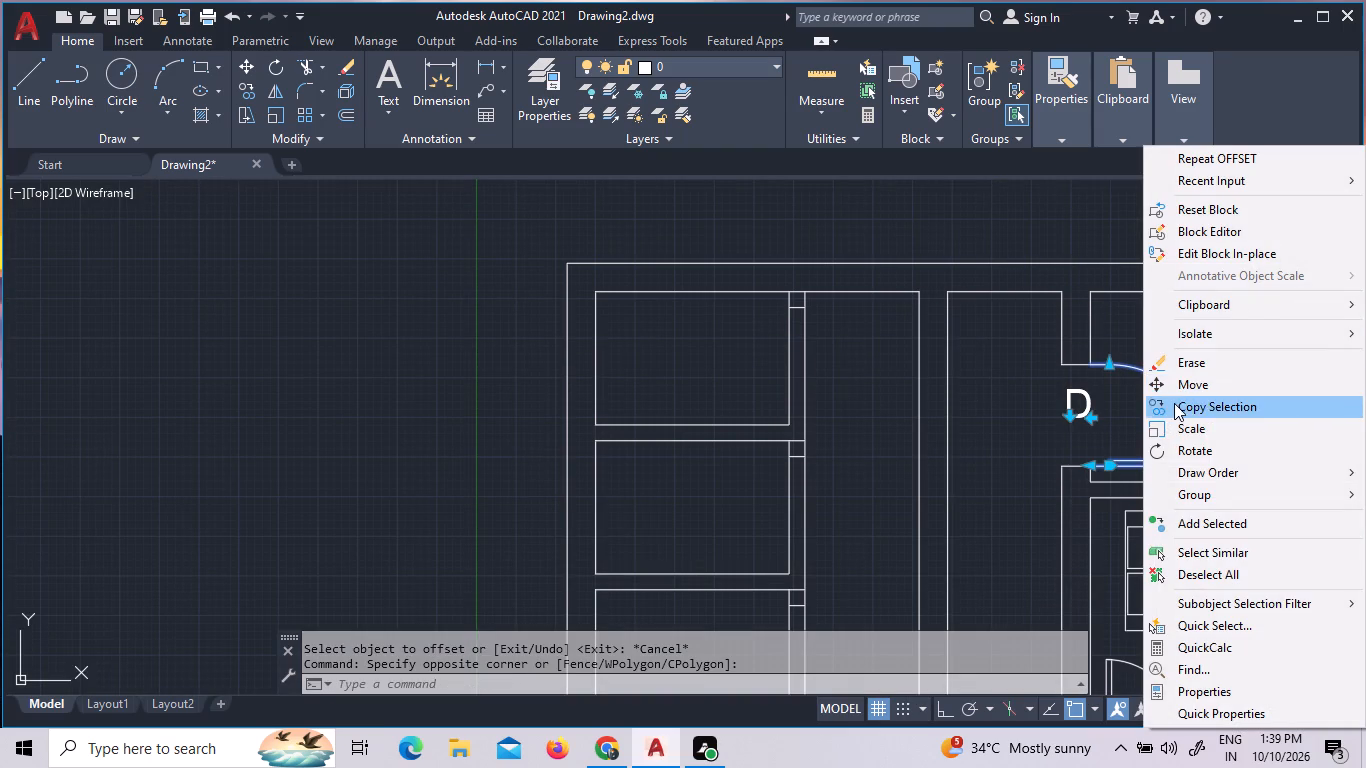
left_click(1175, 403)
left_click(1134, 403)
left_click(374, 419)
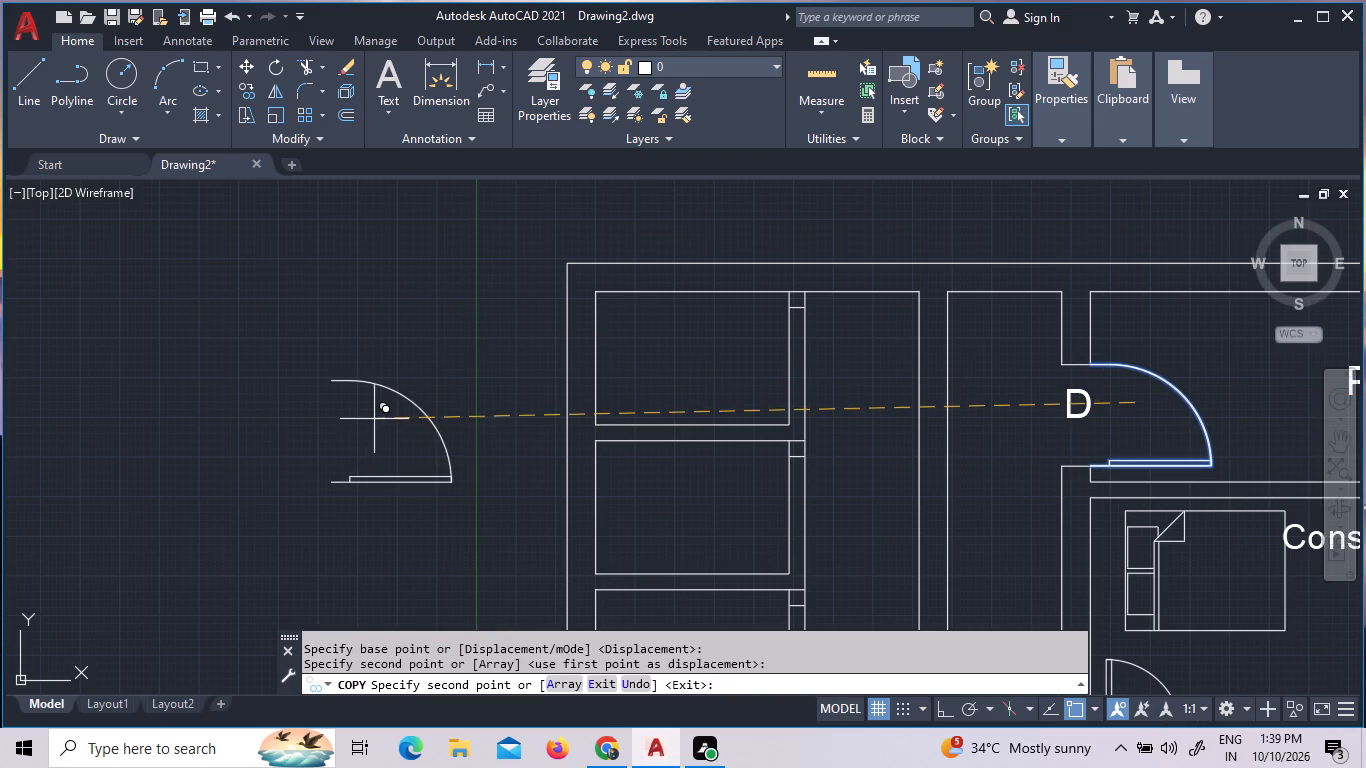
key("Escape")
Flip the copied door west of the plan so its leaf lies on the north side and it swings west.
left_click(490, 487)
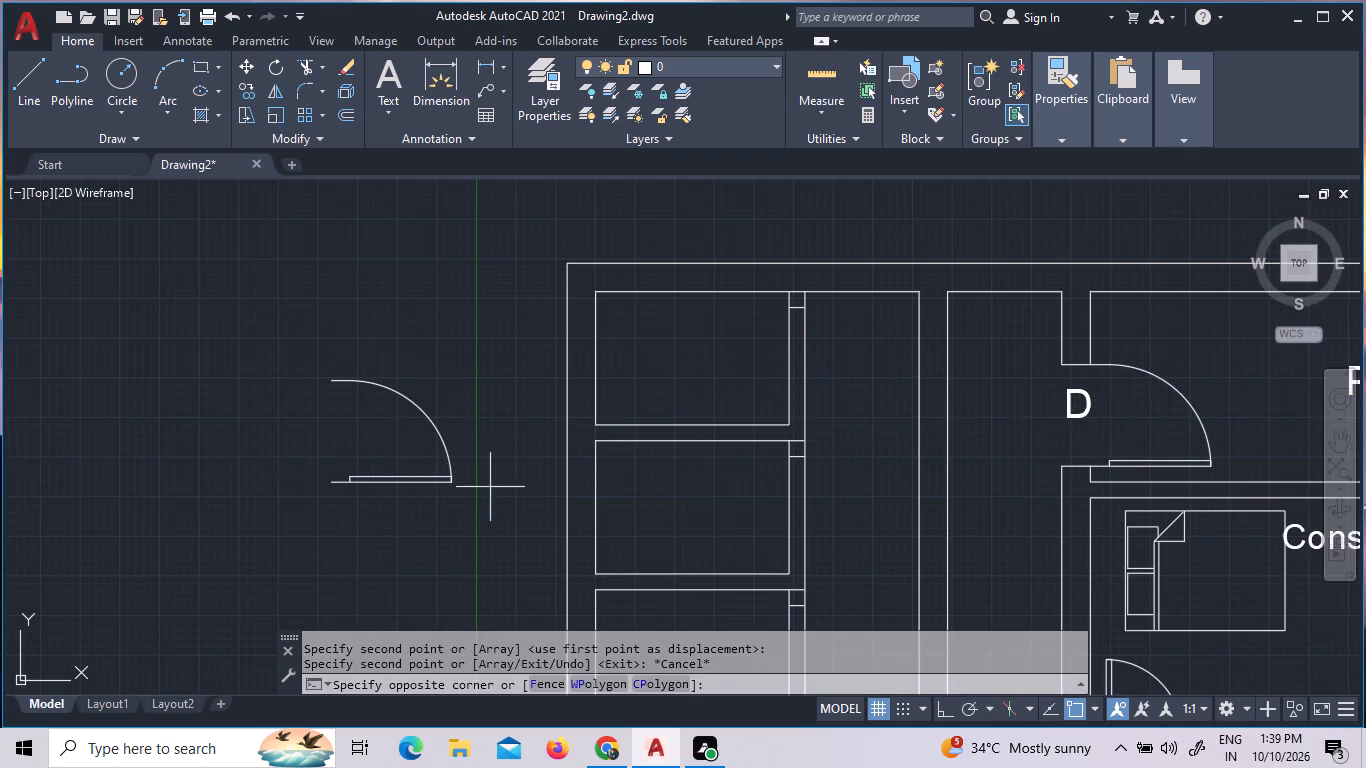
left_click(200, 287)
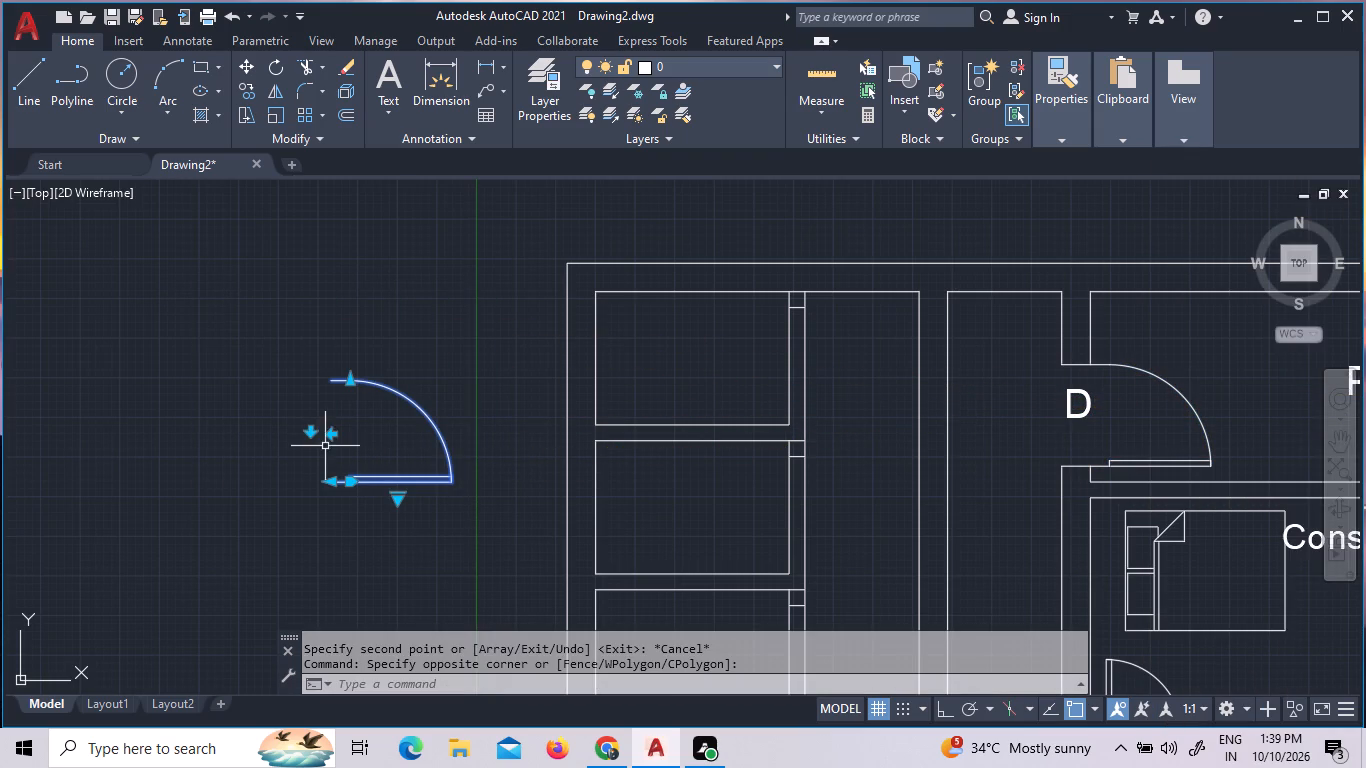
left_click(327, 439)
left_click(331, 438)
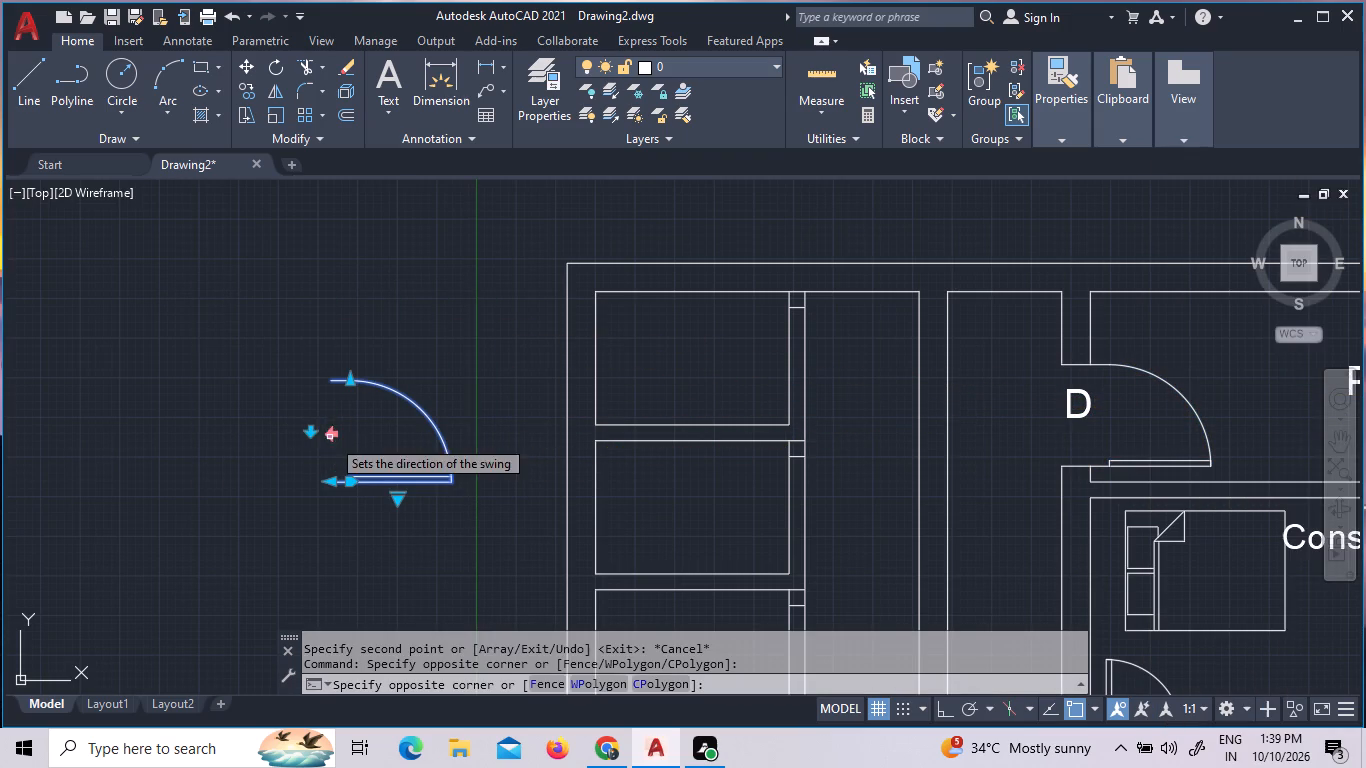
left_click(314, 431)
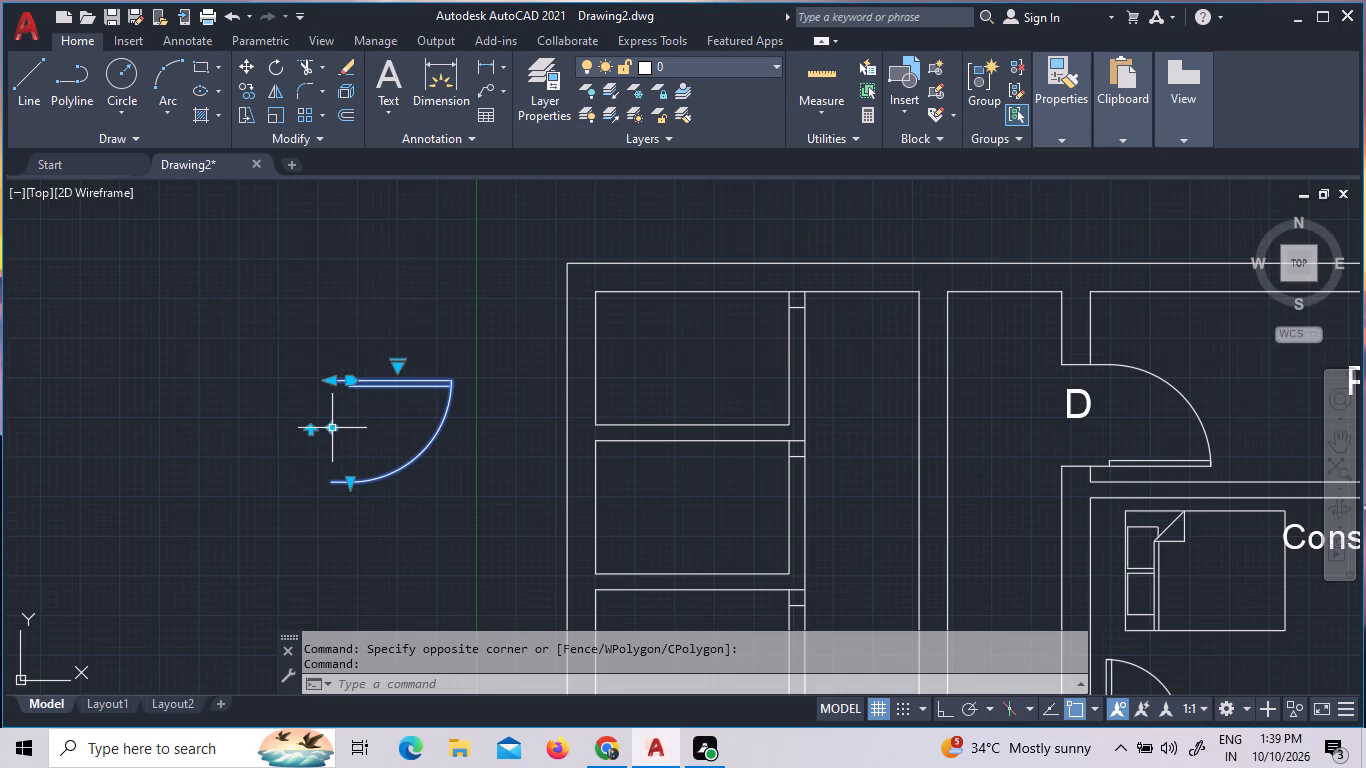
left_click(334, 429)
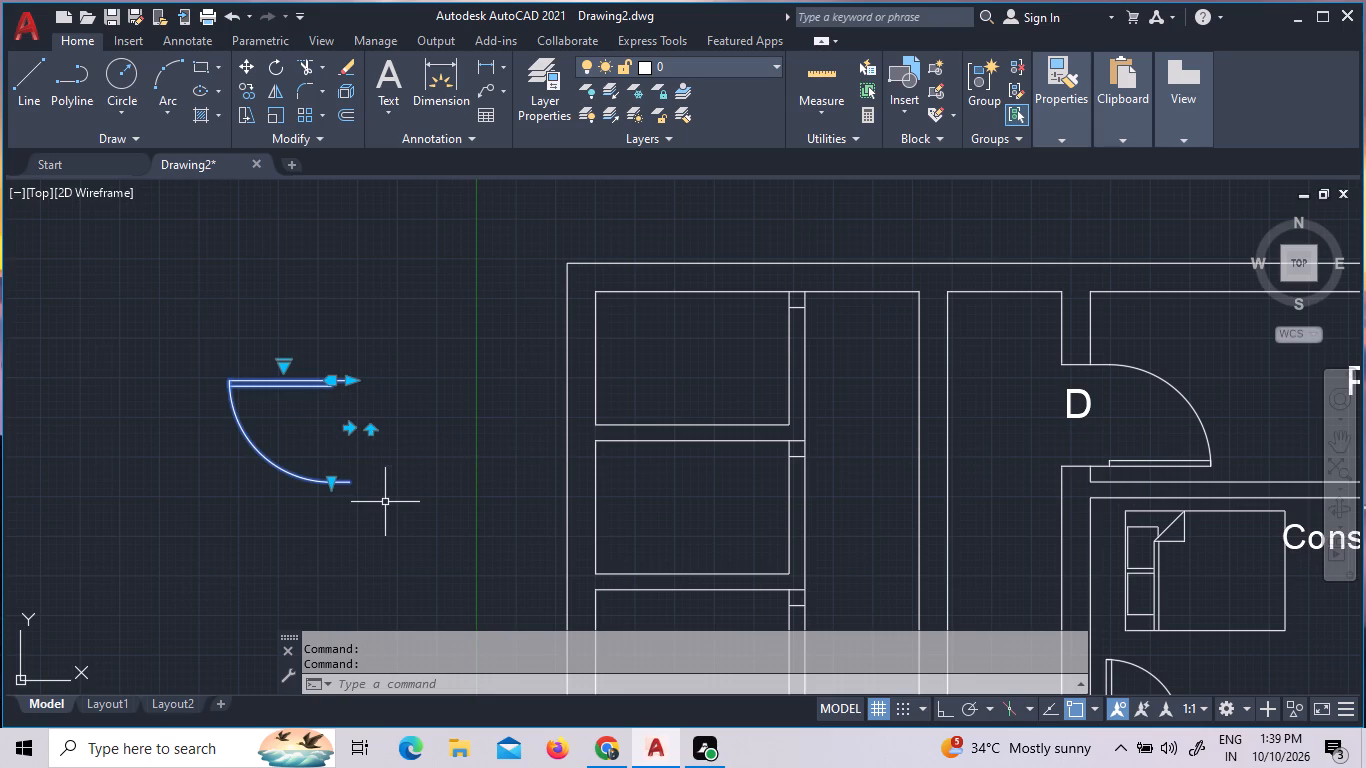
Shrink the flipped door copy's opening to its smallest preset size.
left_click(330, 485)
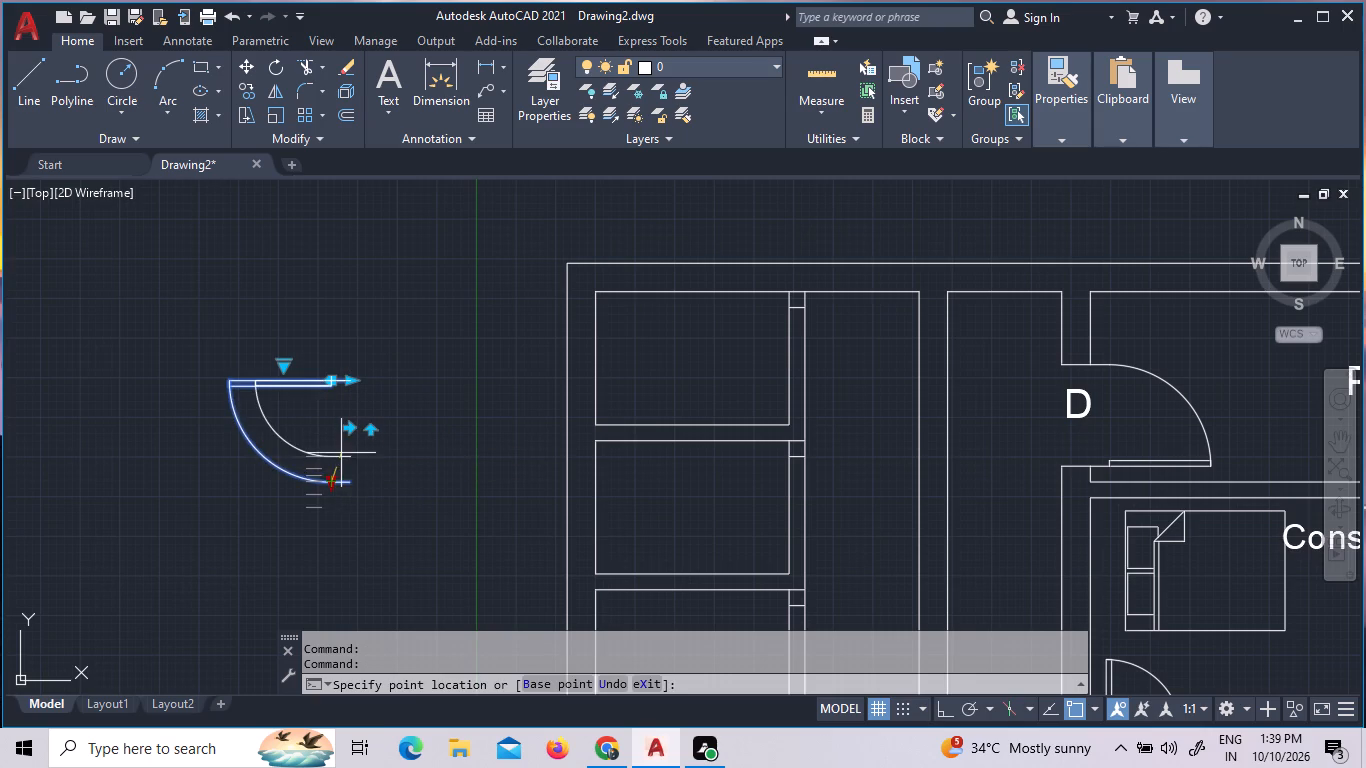
left_click(341, 453)
Copy the resized door into the three northernmost small rooms of the west bay, beside the vertical partition.
left_click(381, 473)
left_click(172, 344)
right_click(172, 344)
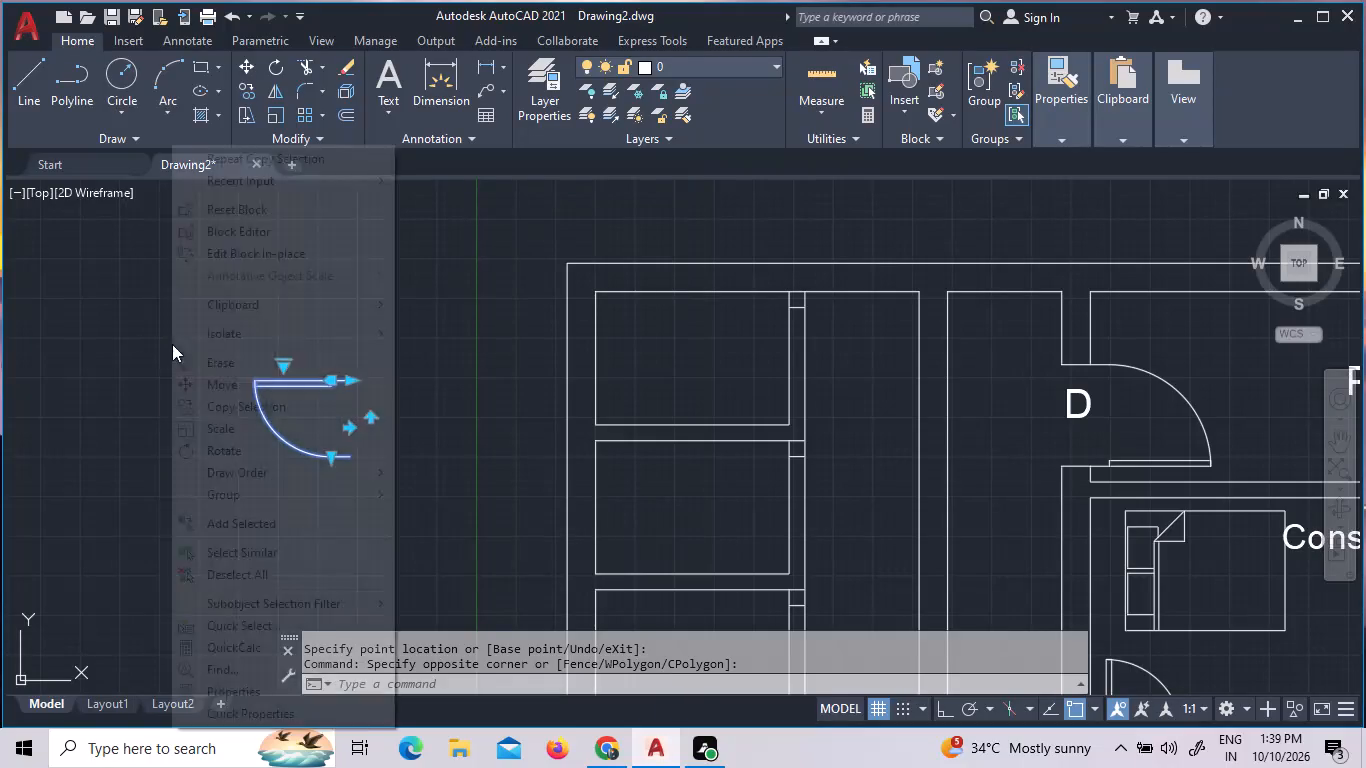
double_click(240, 398)
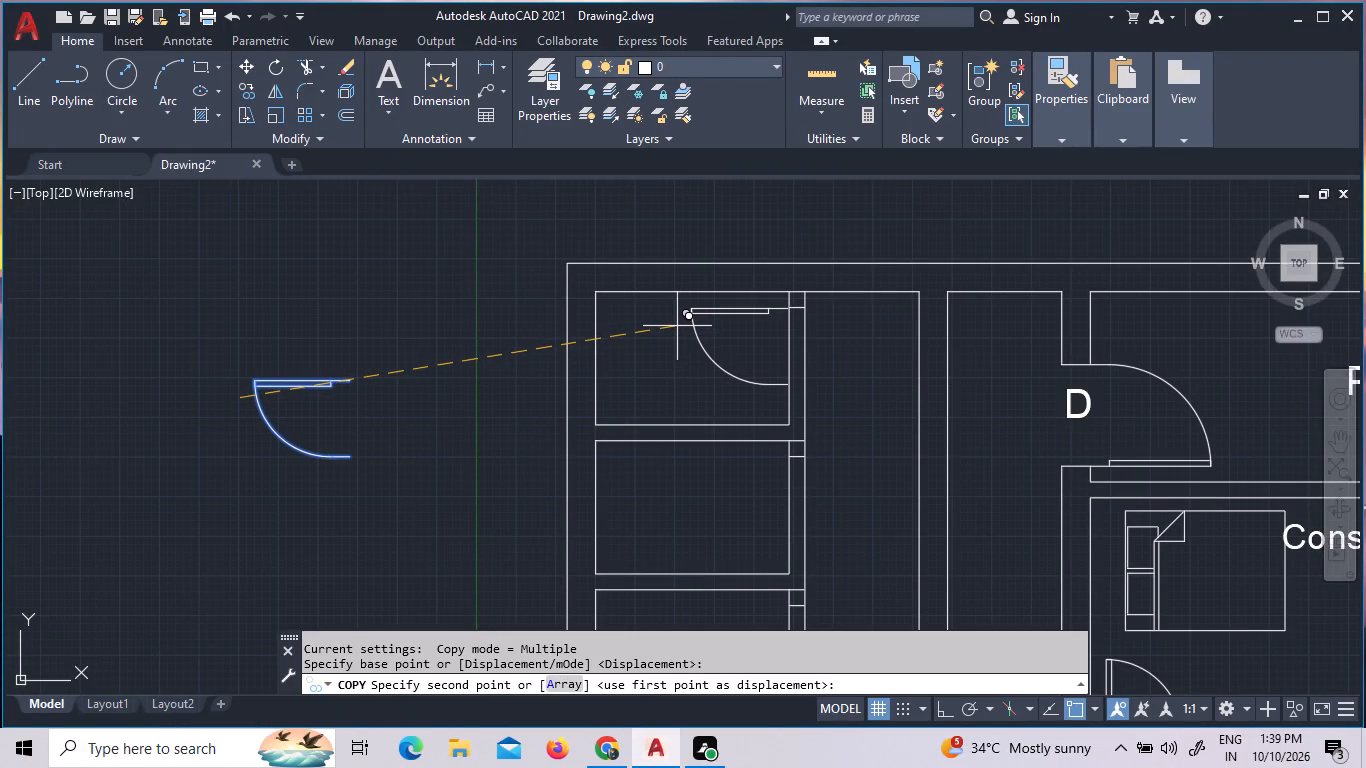
left_click(677, 326)
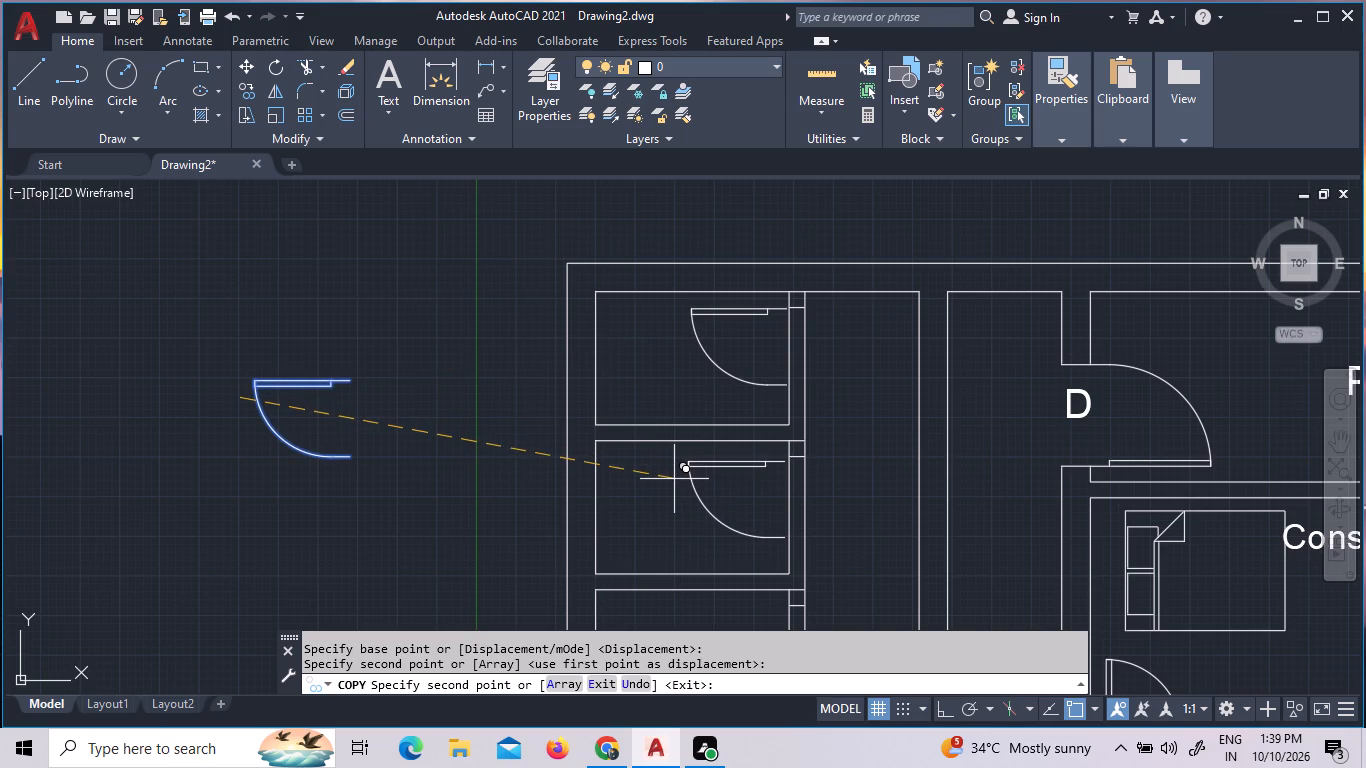
left_click(677, 473)
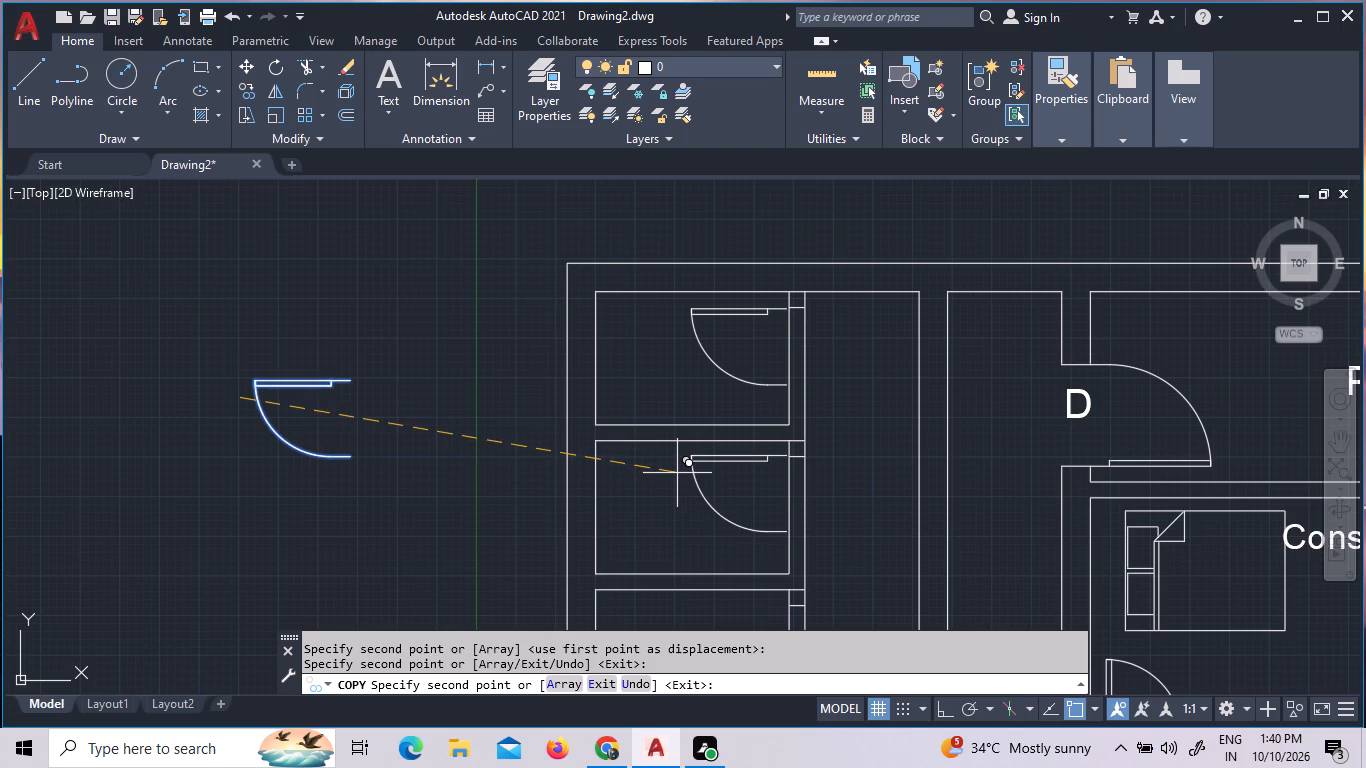
scroll(718, 493, "down", 2)
scroll(705, 534, "up", 4)
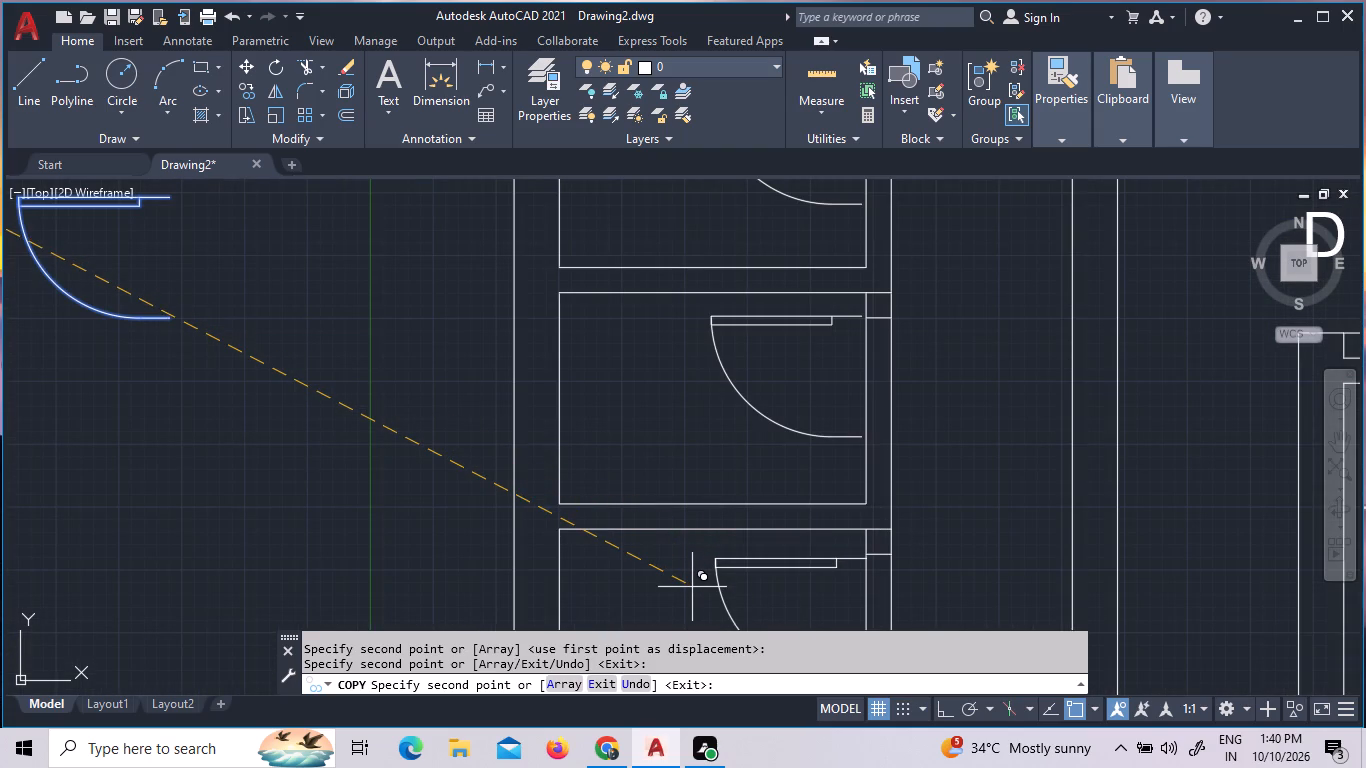
left_click(692, 582)
scroll(743, 484, "down", 4)
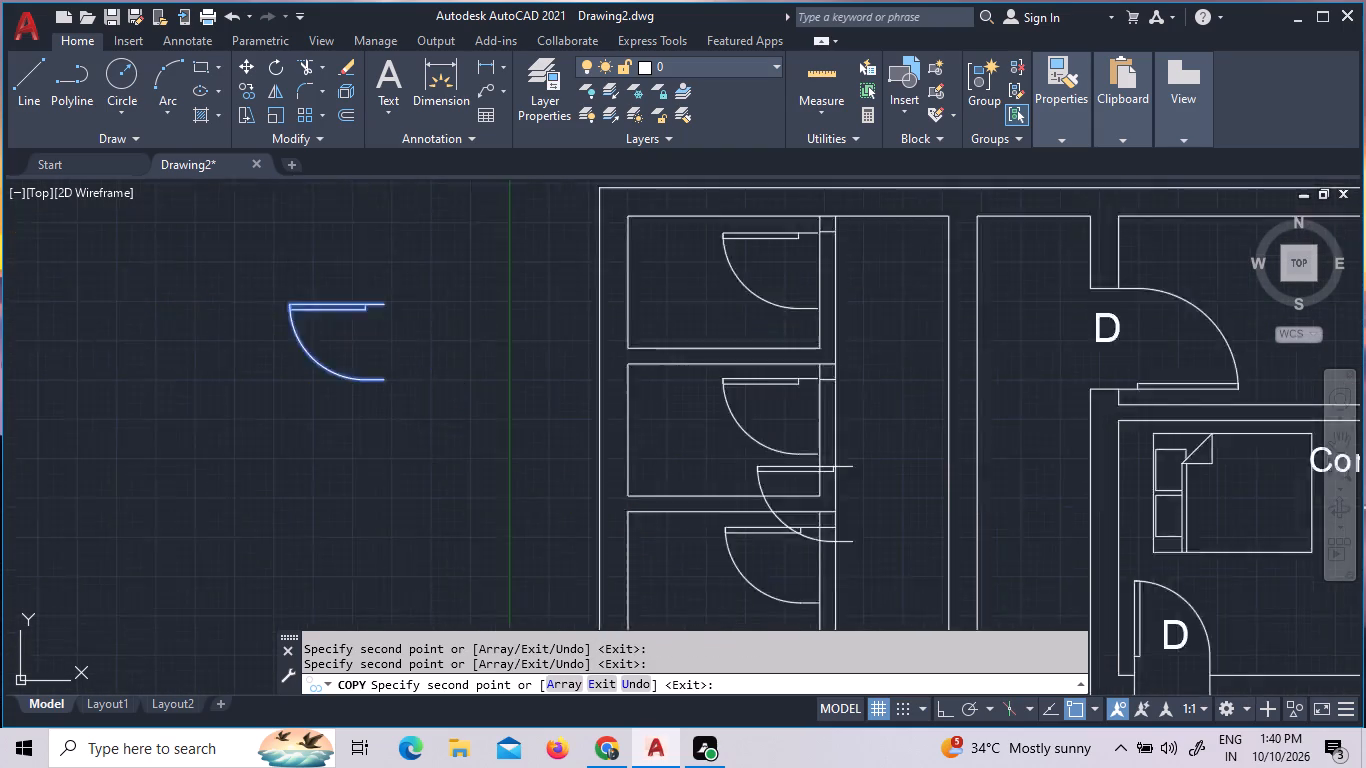
scroll(743, 484, "down", 3)
scroll(704, 450, "up", 4)
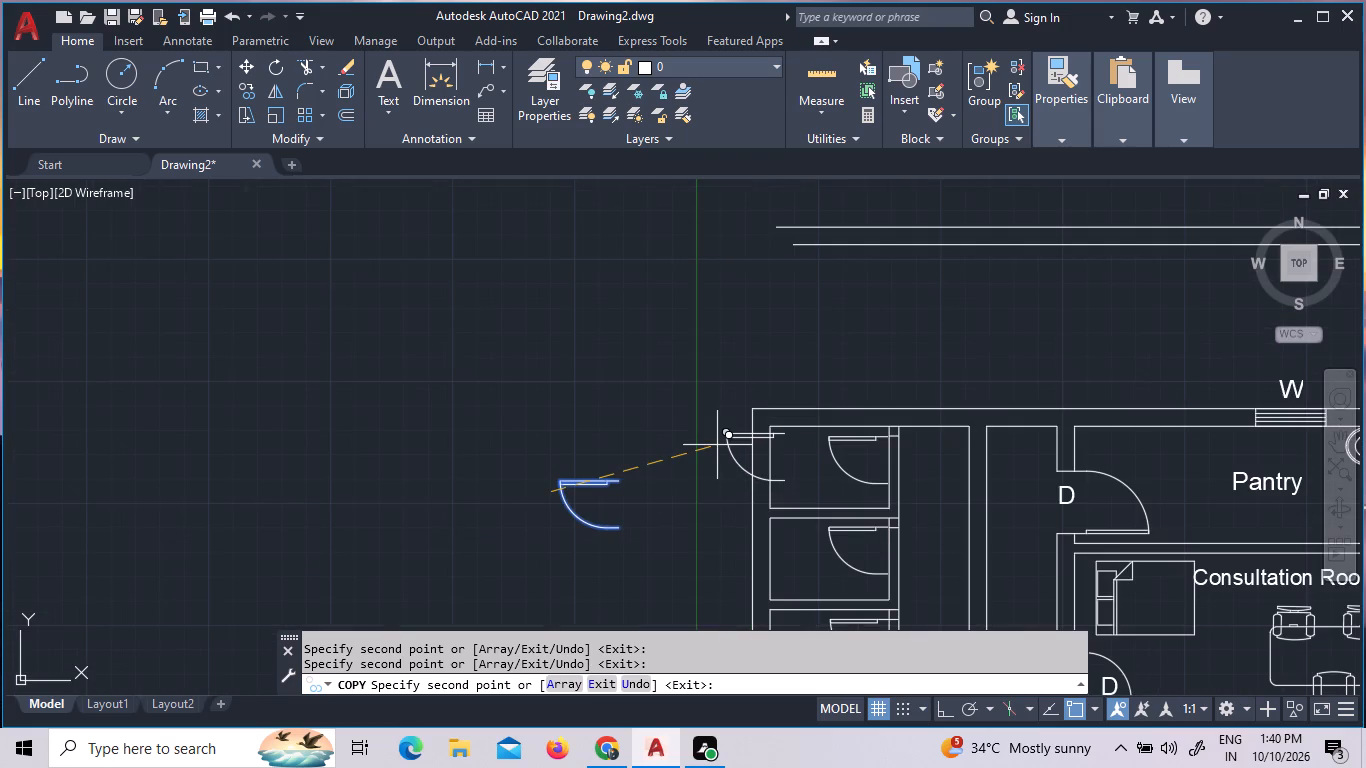
key("Escape")
Move the northernmost room's door by its northeast endpoint to the west end of that room's jamb line.
scroll(959, 443, "up", 4)
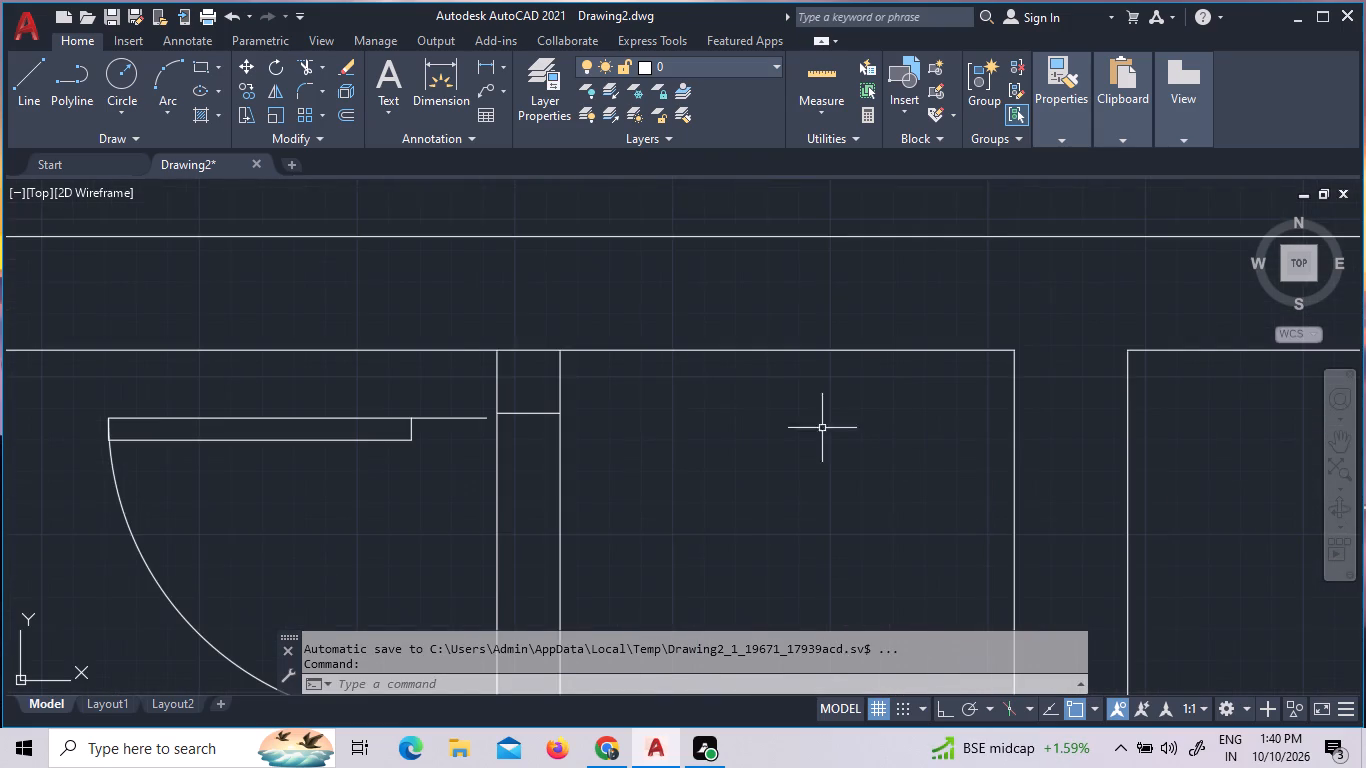
scroll(443, 393, "up", 4)
left_click(599, 605)
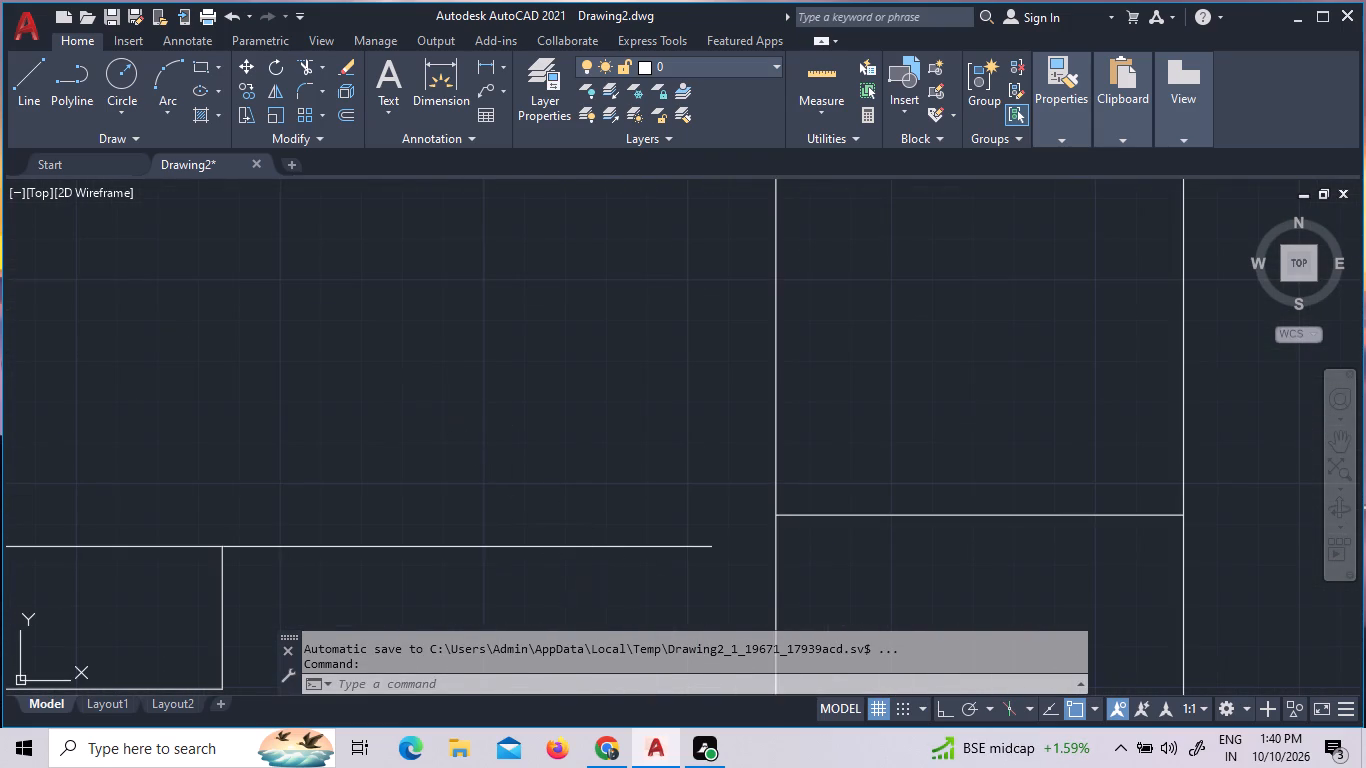
left_click(449, 467)
right_click(449, 467)
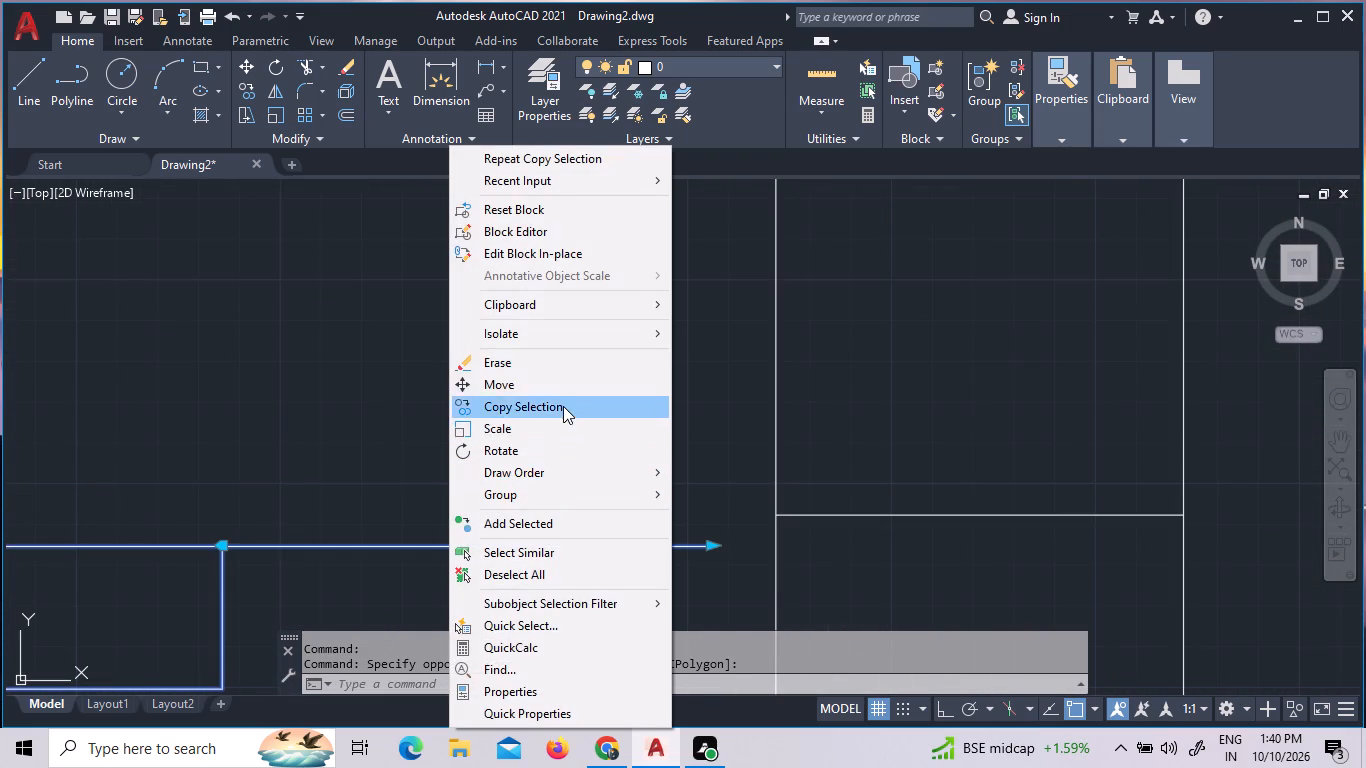
left_click(561, 390)
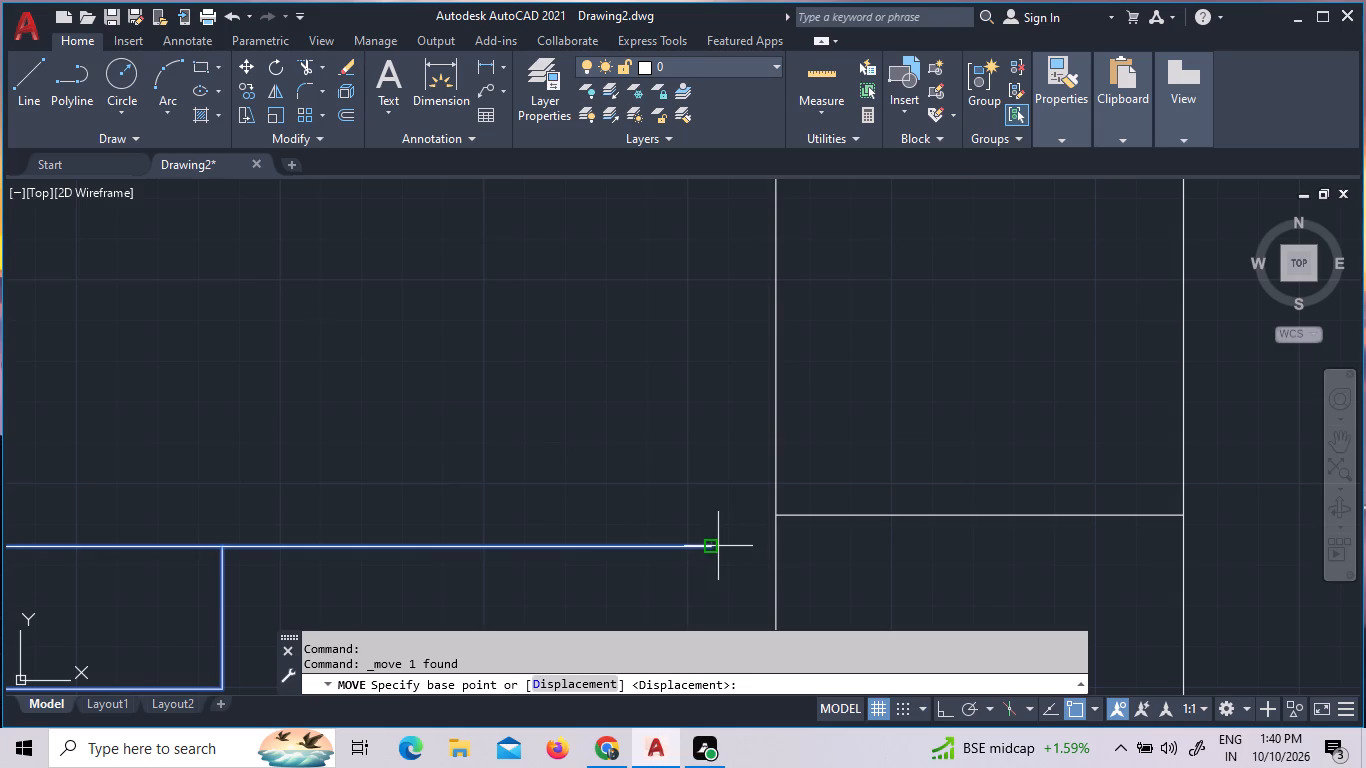
left_click(716, 546)
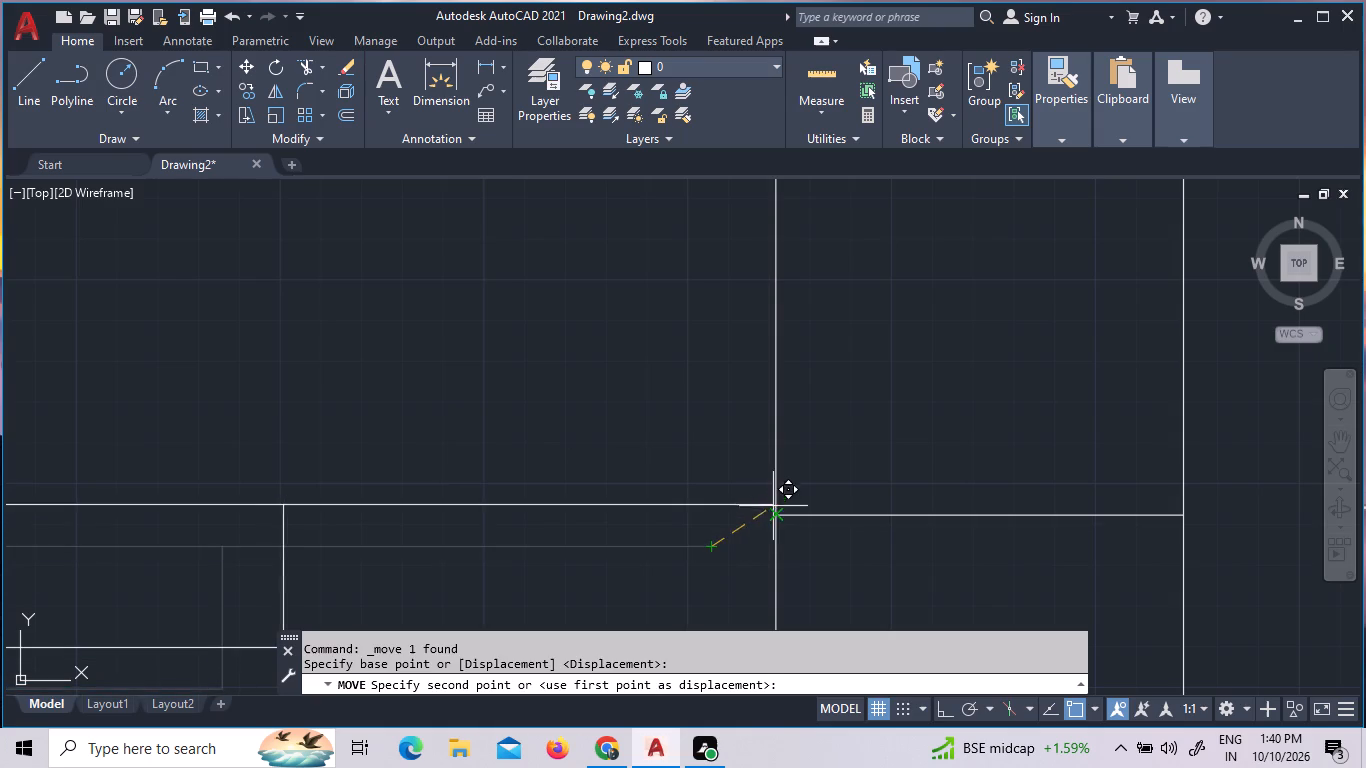
left_click(773, 511)
Move the second small room's door by its northeast endpoint to the west end of its jamb line.
scroll(809, 477, "down", 3)
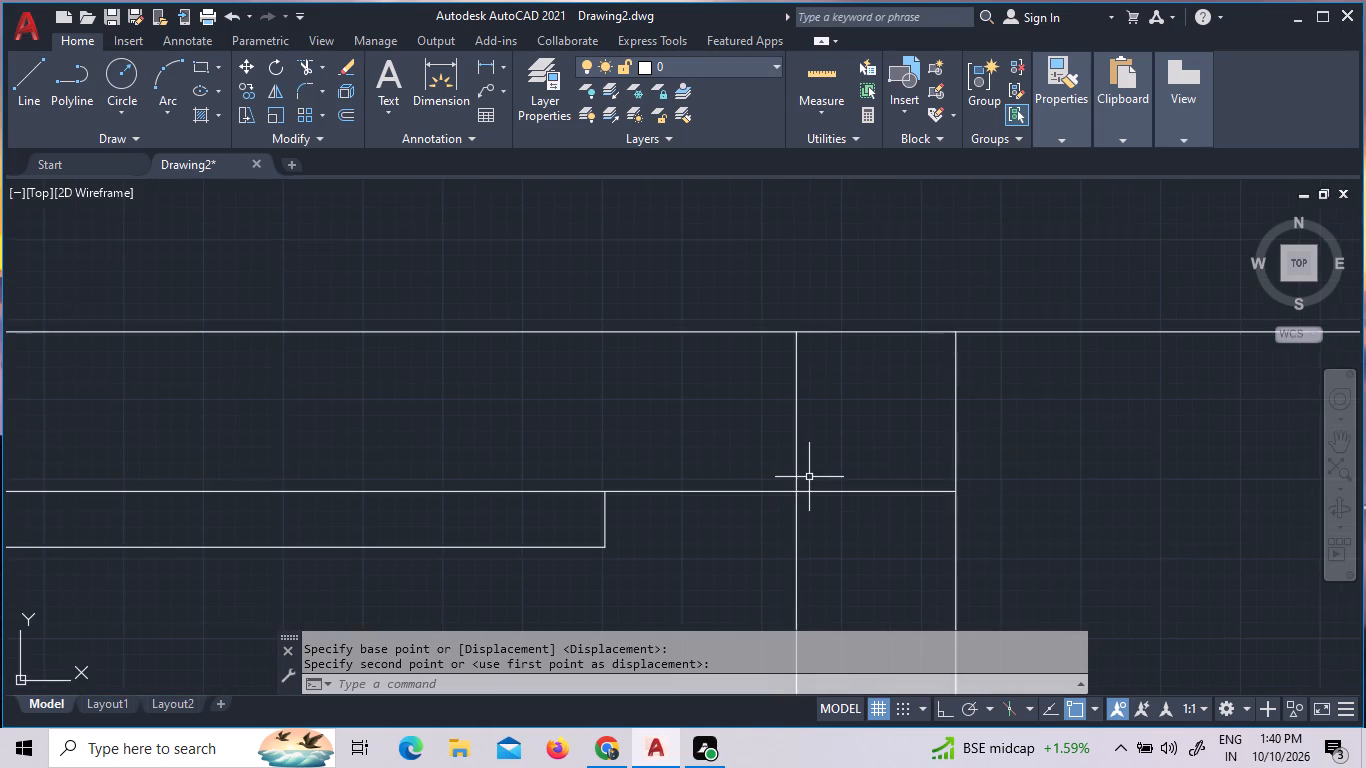
scroll(809, 477, "down", 7)
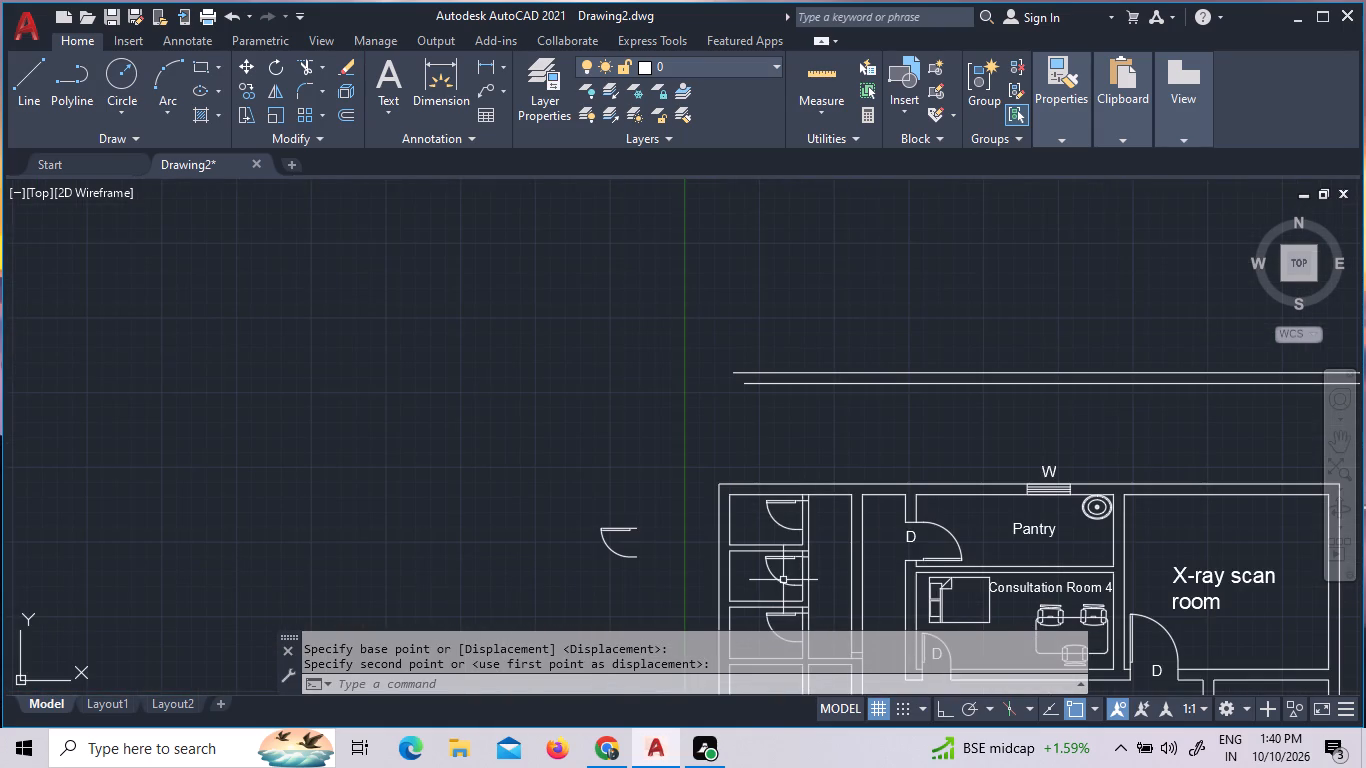
scroll(796, 575, "up", 4)
scroll(820, 493, "up", 3)
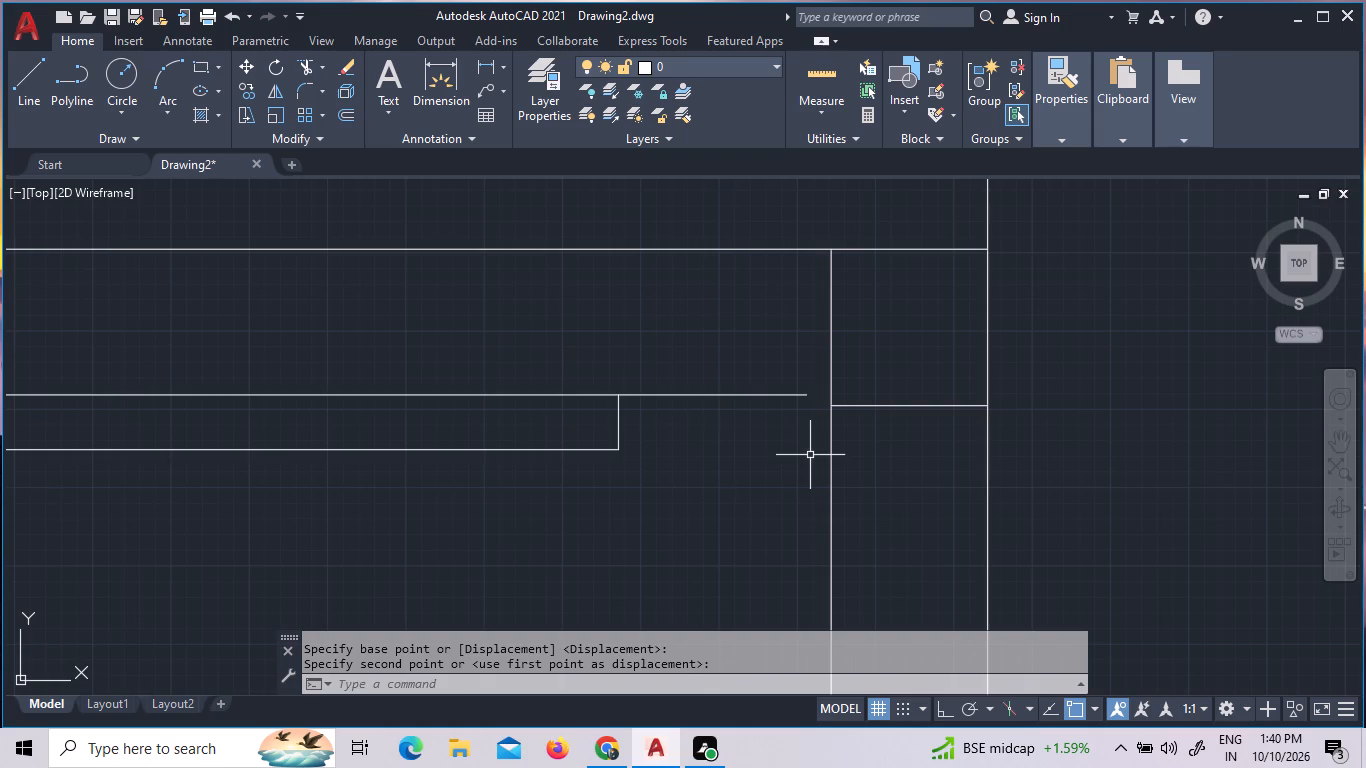
left_click(810, 455)
left_click(552, 312)
right_click(552, 312)
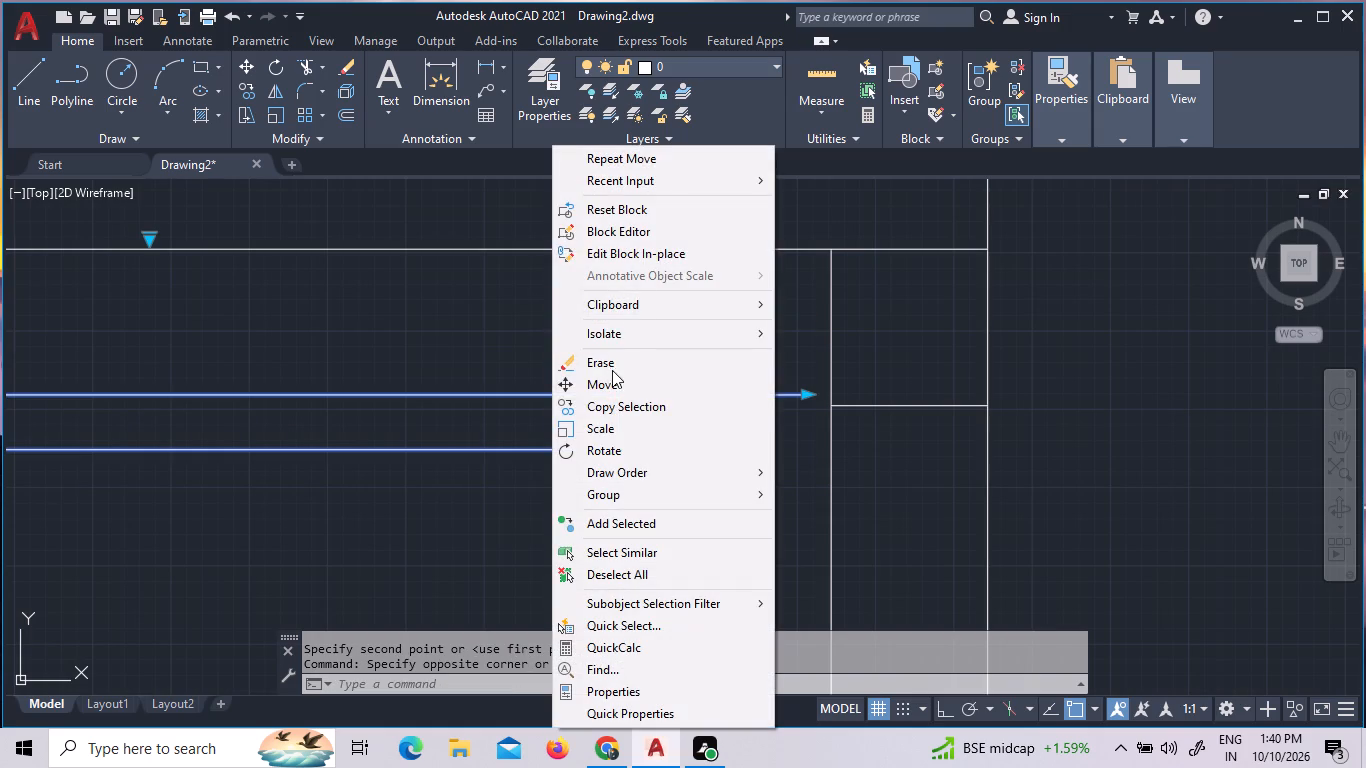
left_click(604, 394)
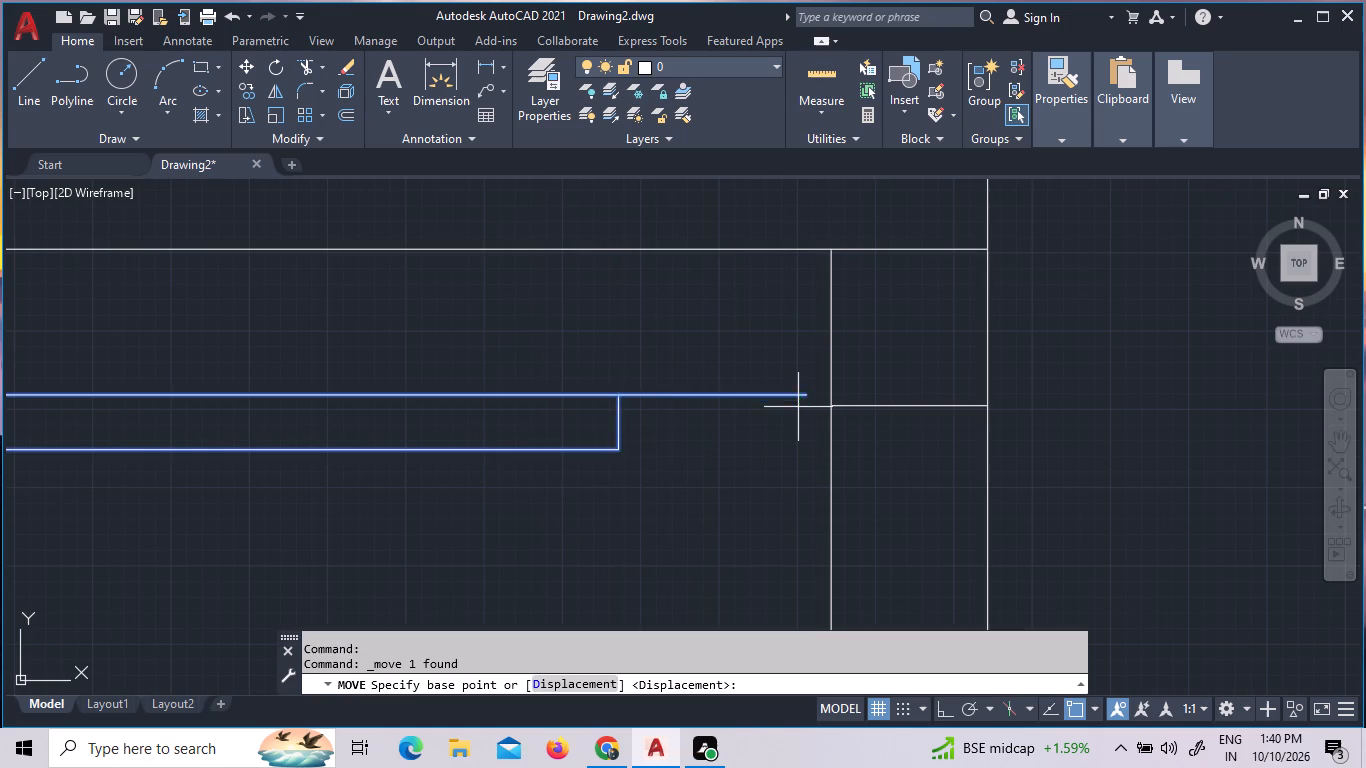
left_click(803, 398)
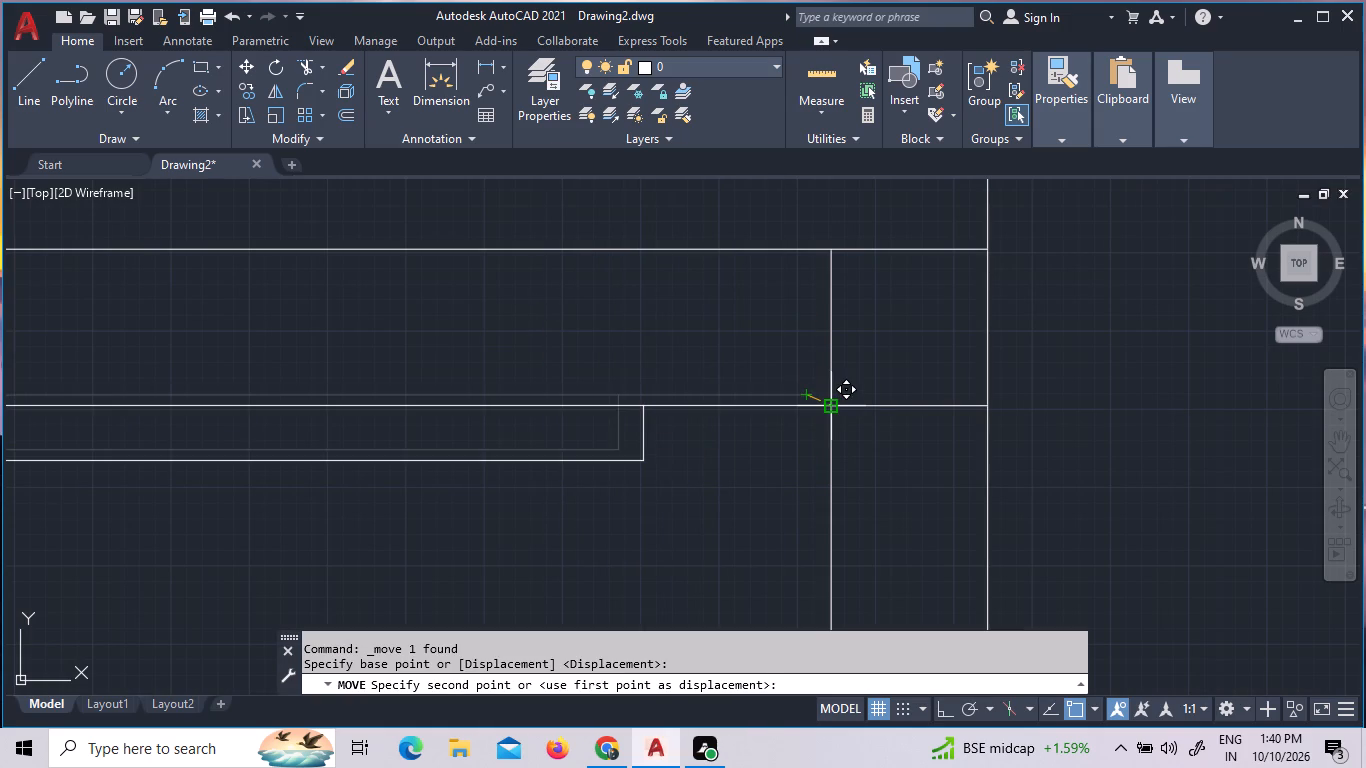
left_click(828, 409)
Move the third small room's door by its northeast endpoint to the west end of its jamb line.
scroll(705, 438, "down", 6)
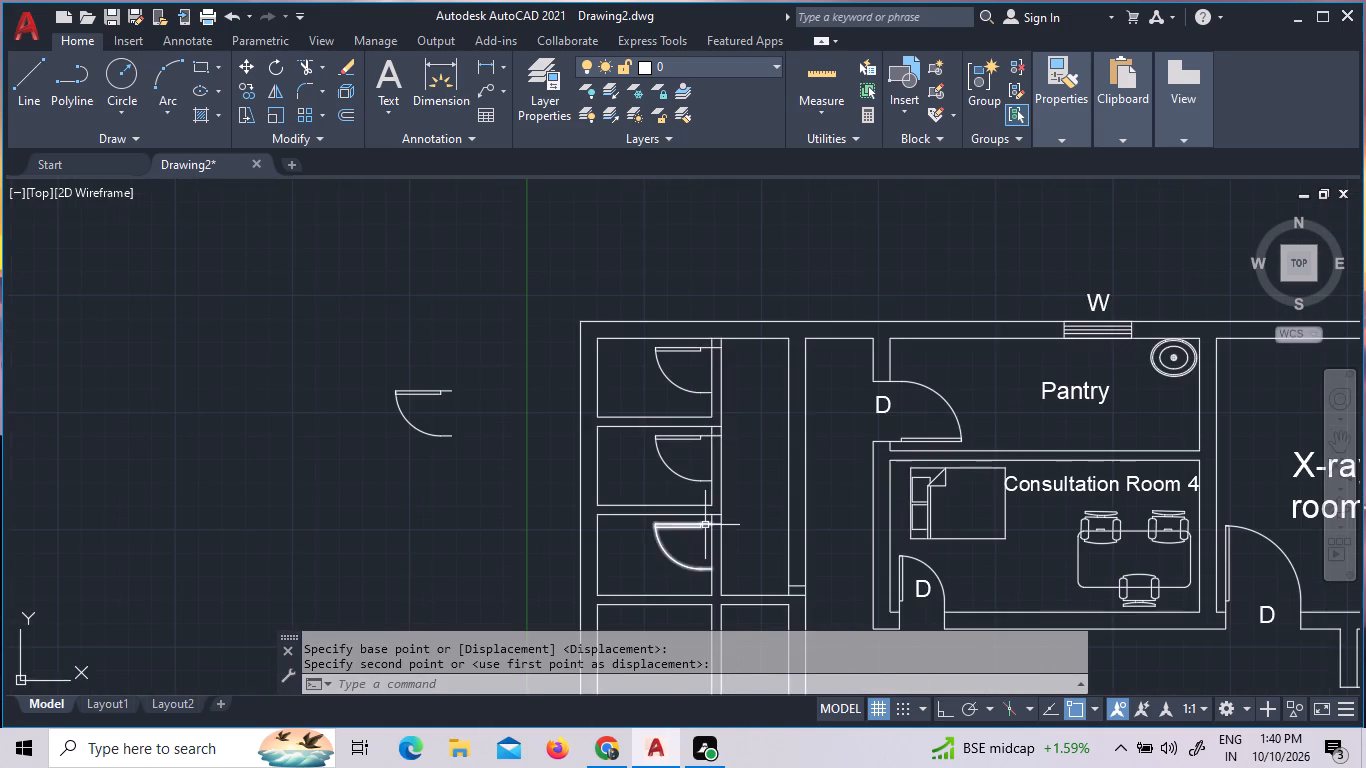
scroll(705, 525, "up", 9)
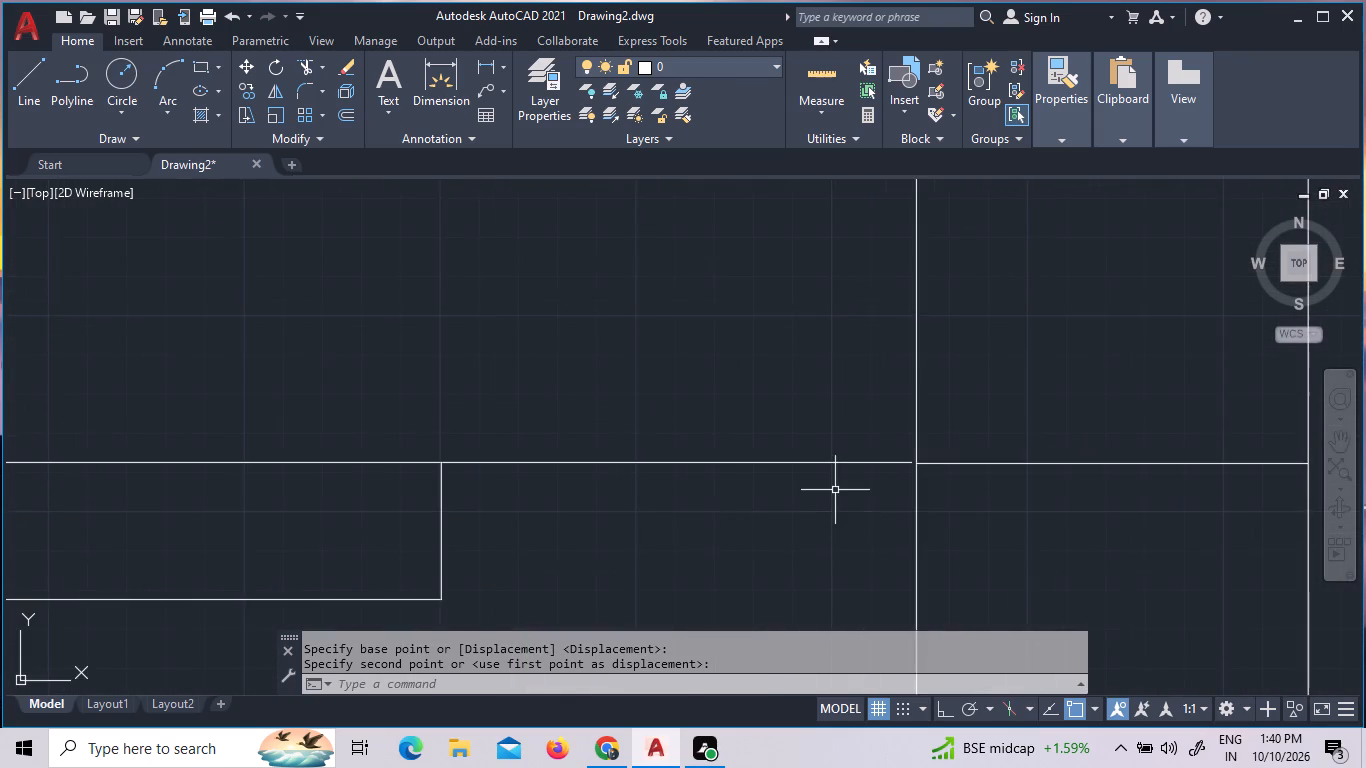
scroll(836, 483, "up", 4)
scroll(885, 480, "down", 4)
scroll(1063, 456, "up", 4)
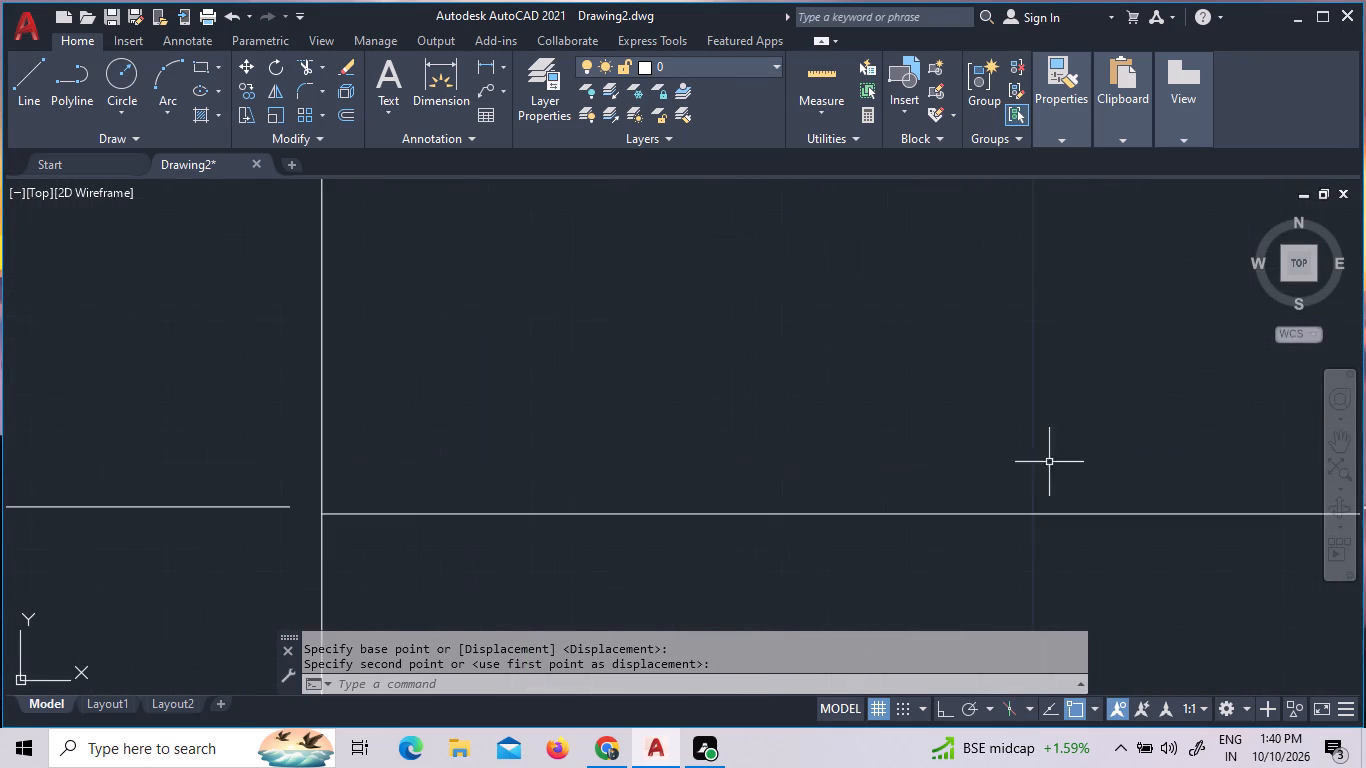
left_click(266, 535)
left_click(211, 451)
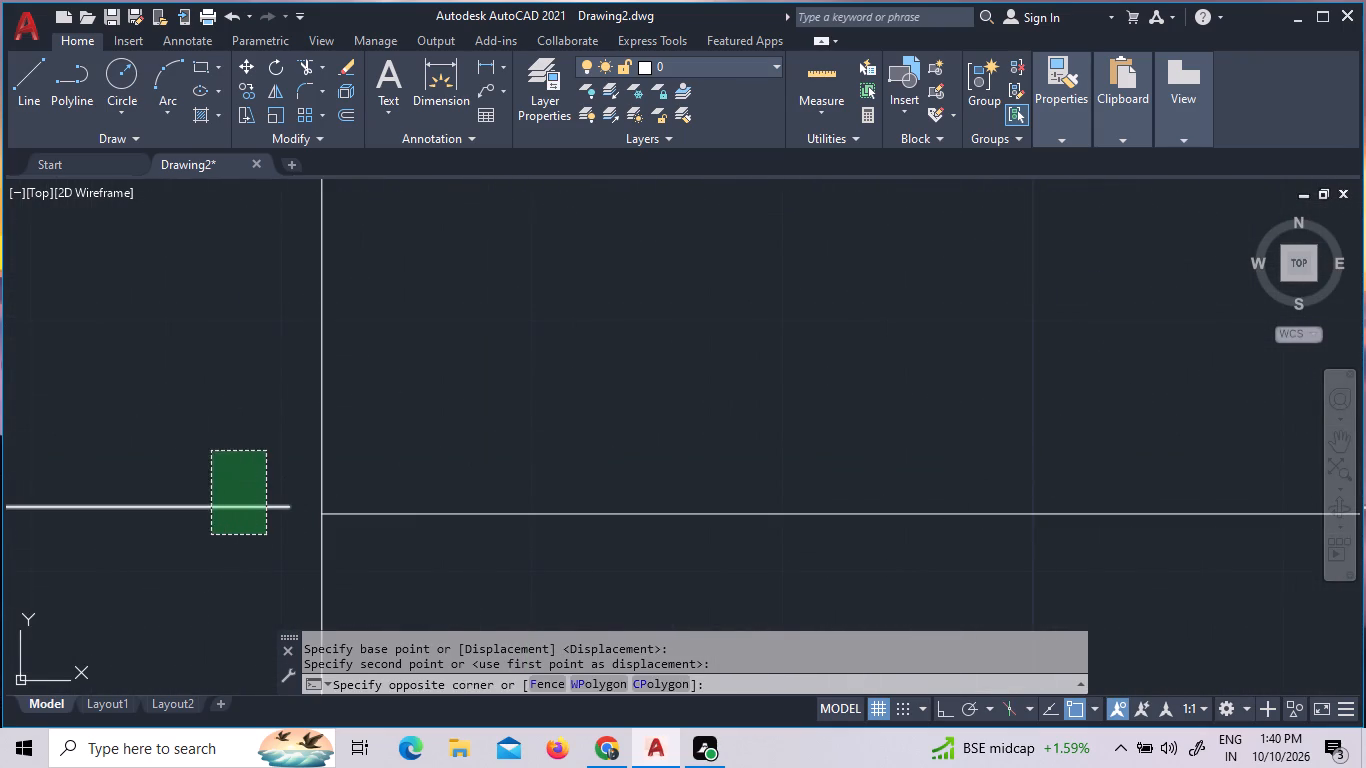
right_click(211, 445)
left_click(279, 377)
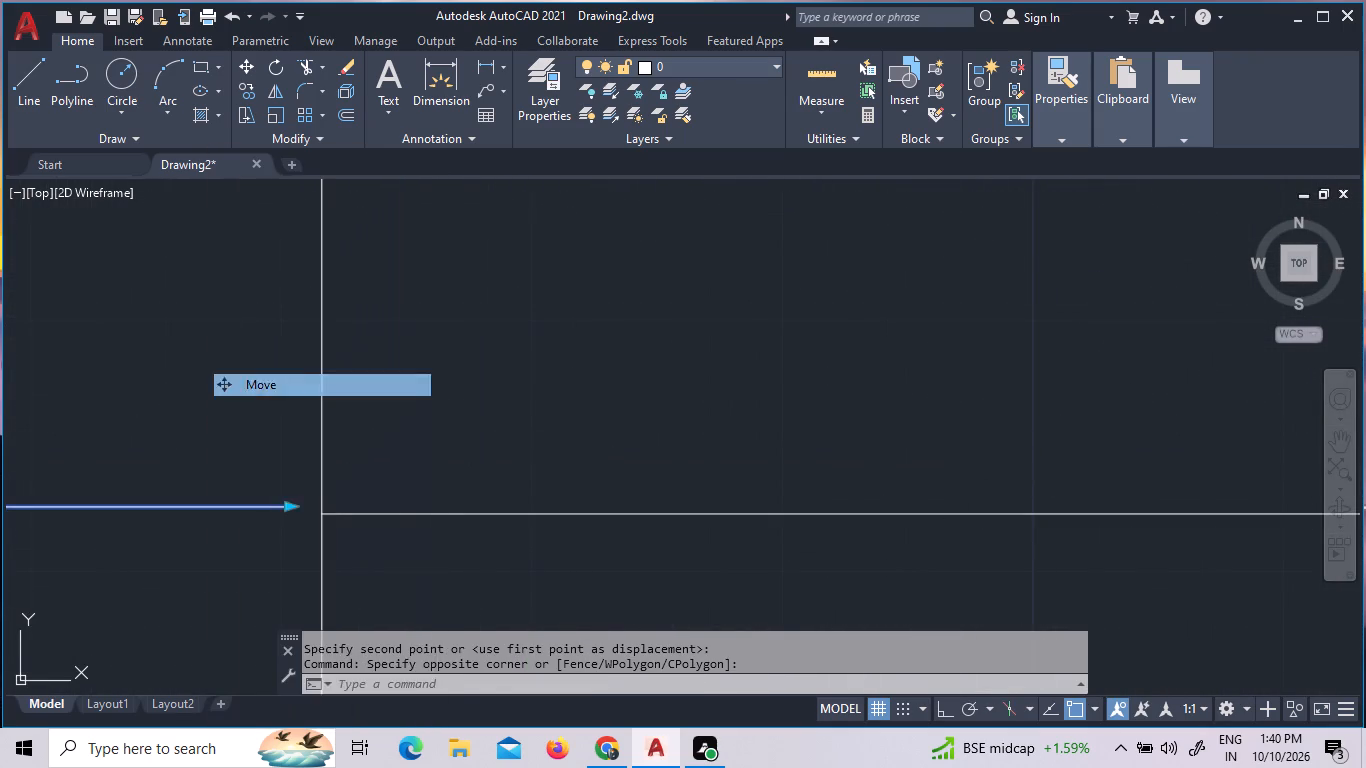
left_click(289, 501)
left_click(323, 517)
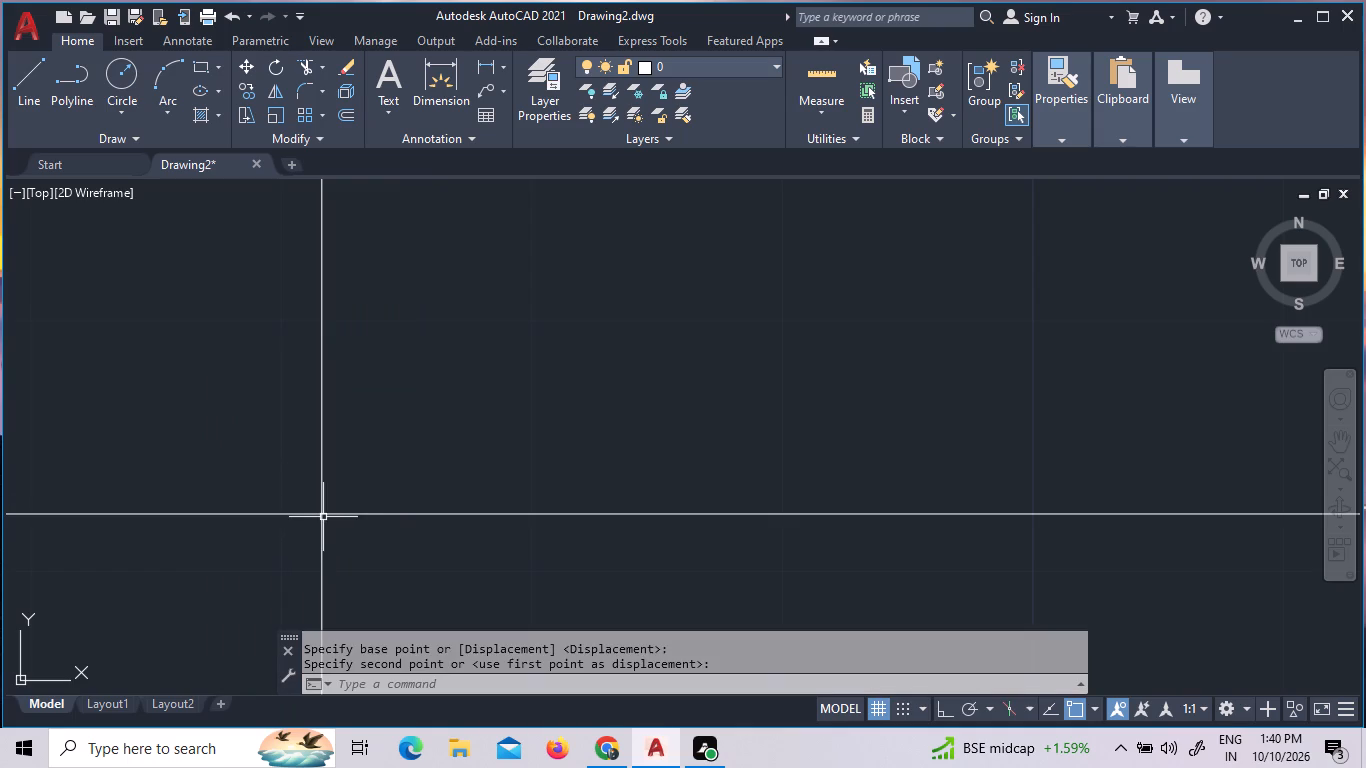
With Ortho on, draw a line across the partition thickness from the south end of the northernmost small room's door swing.
scroll(340, 503, "down", 6)
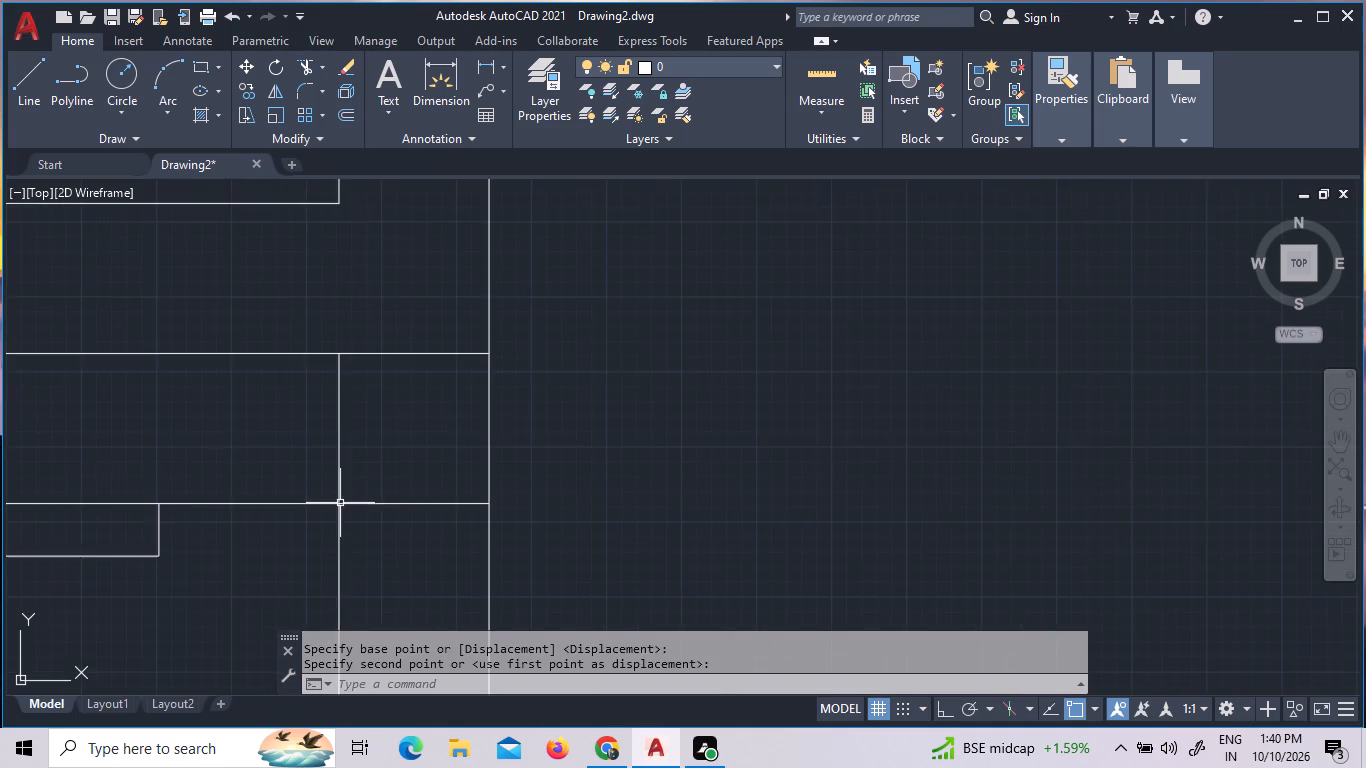
scroll(340, 503, "down", 6)
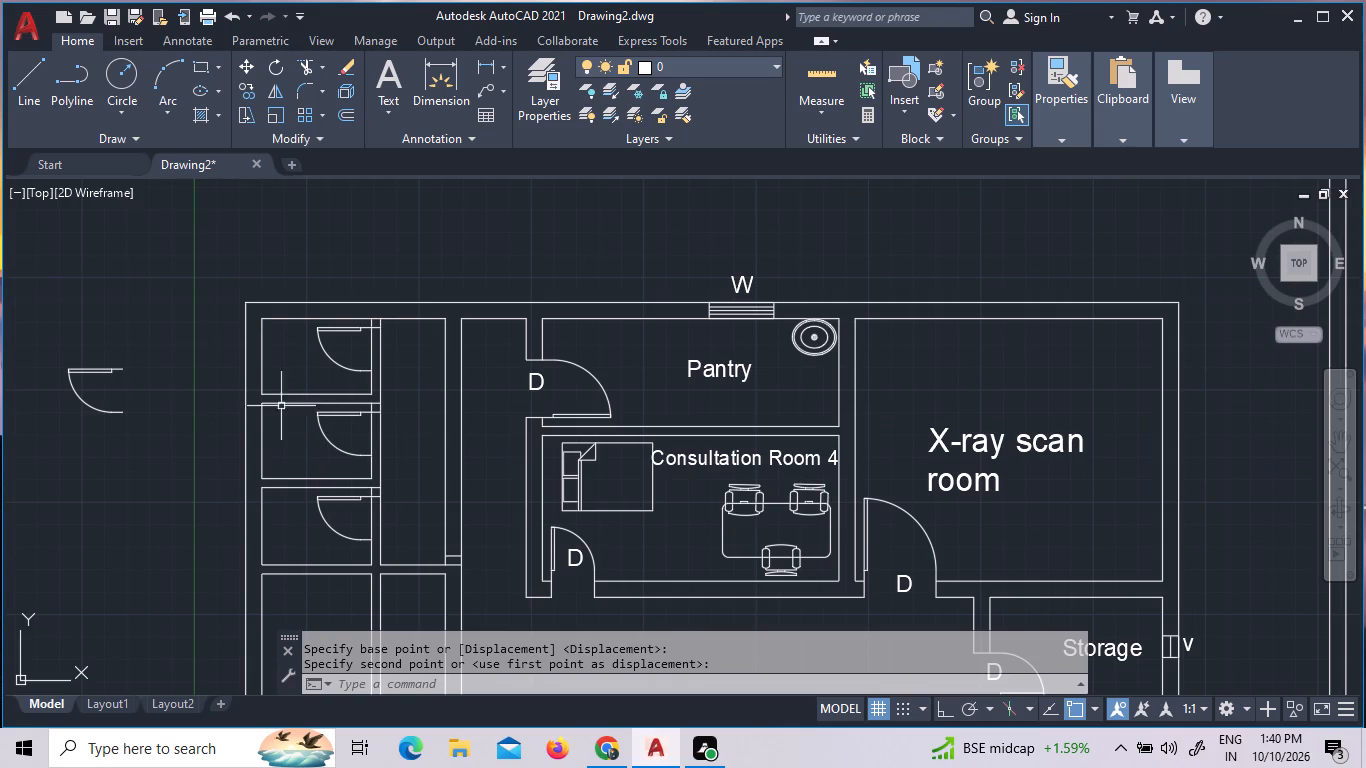
left_click(38, 85)
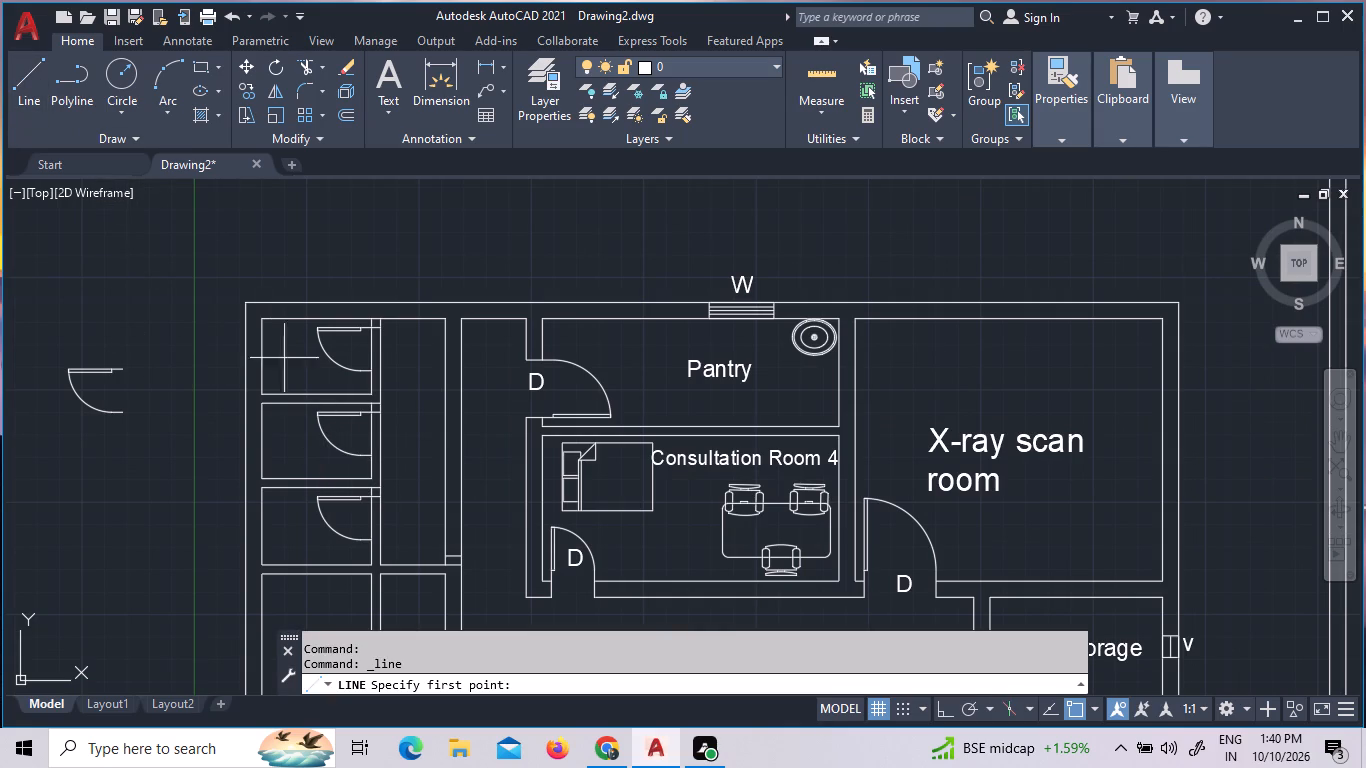
left_click(370, 373)
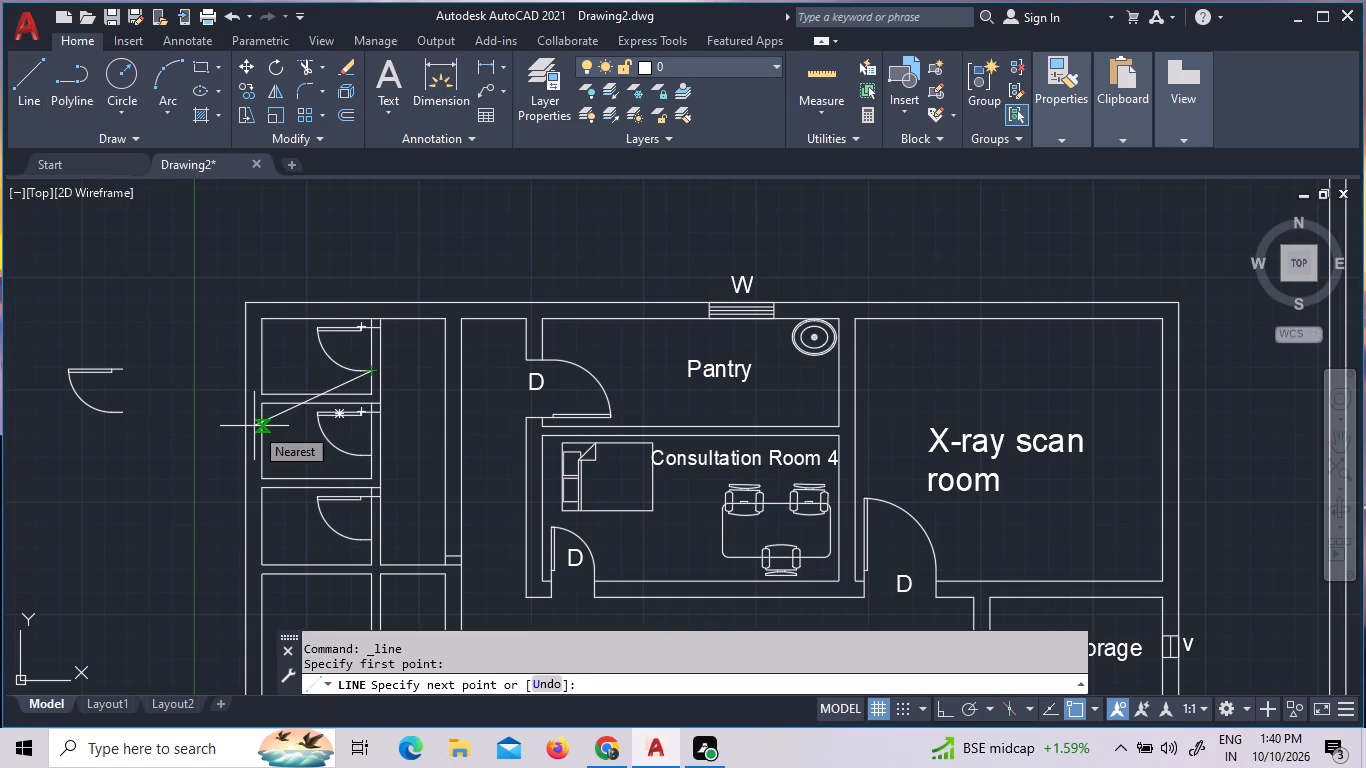
key("F8")
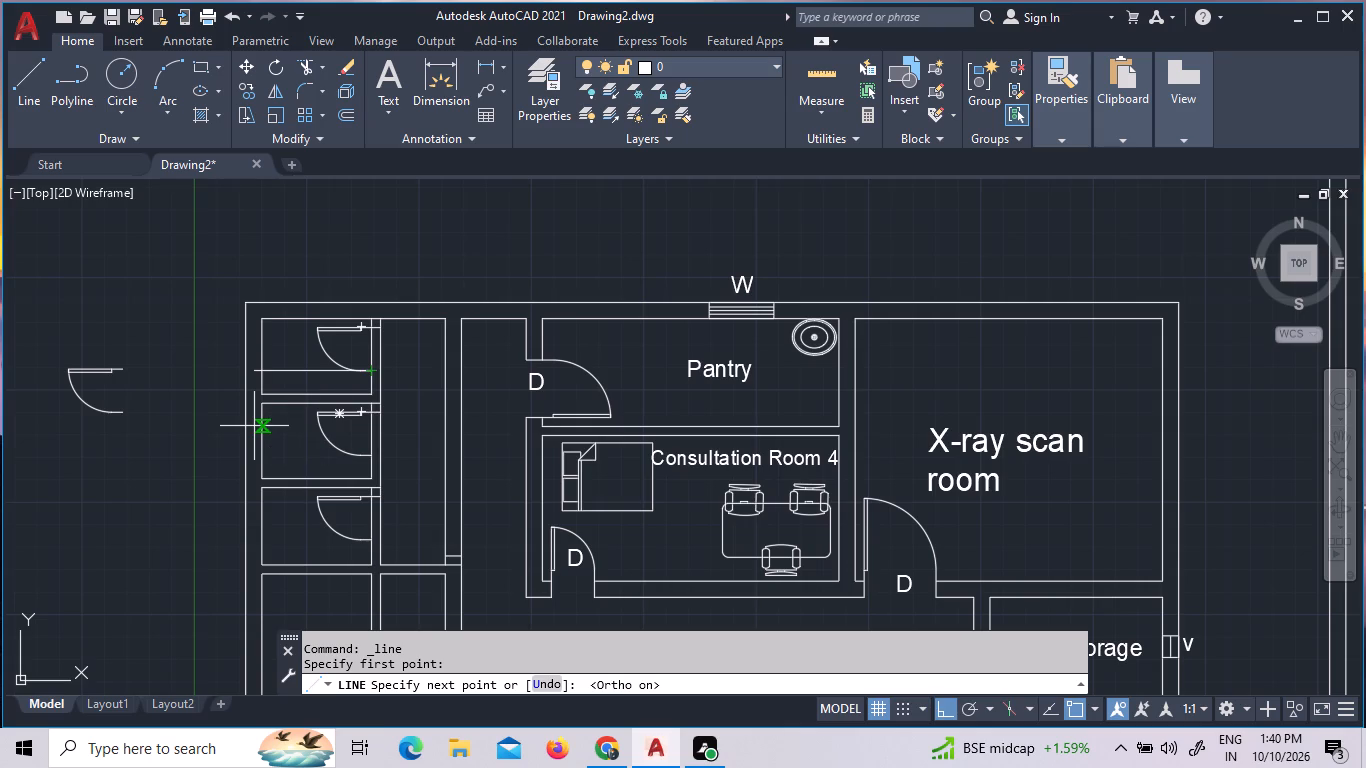
left_click(384, 374)
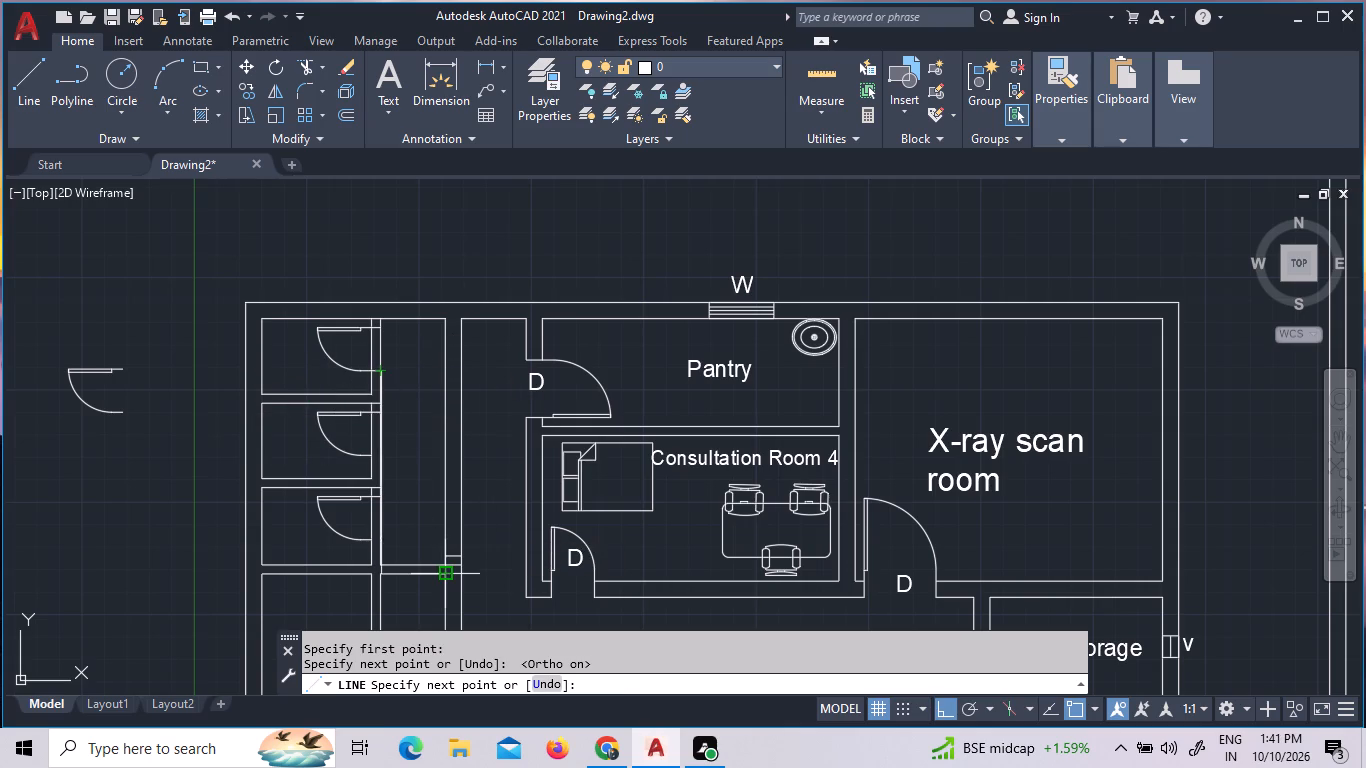
key("Escape")
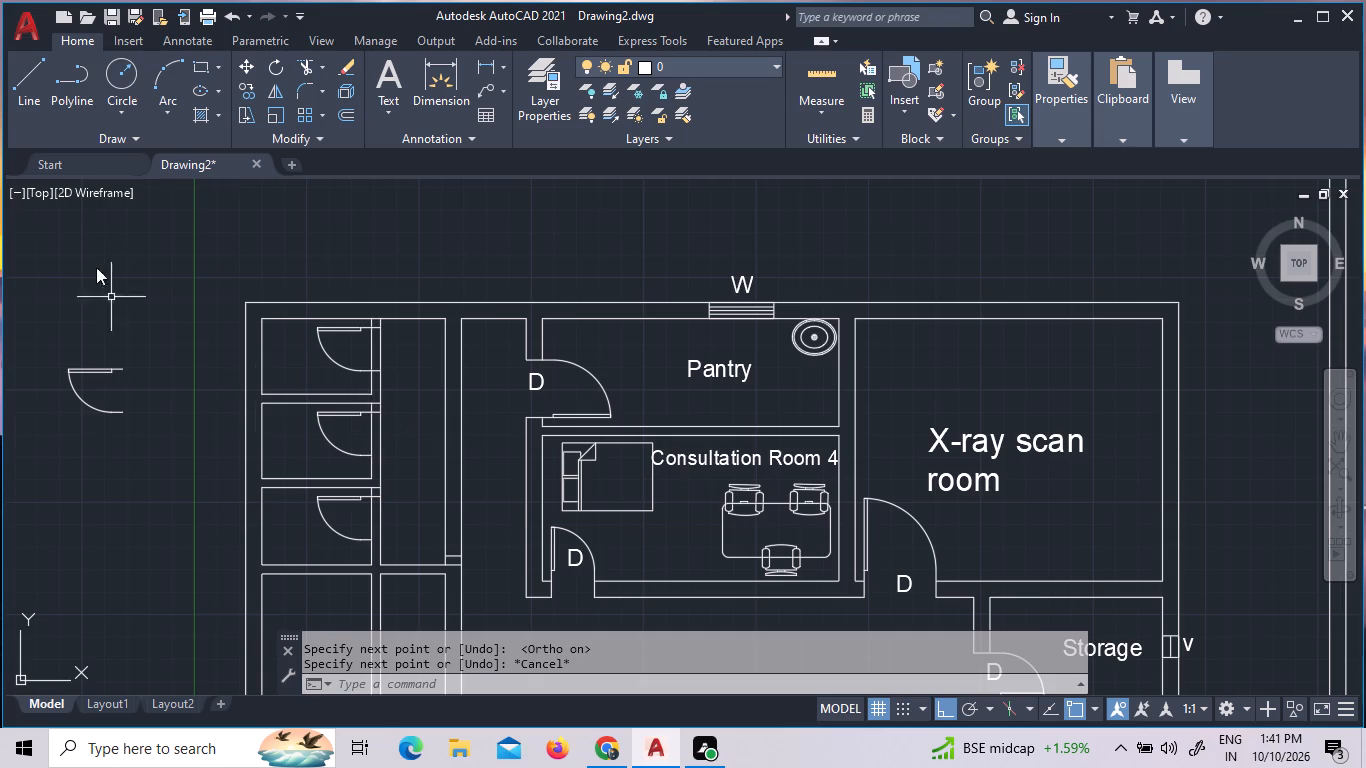
Draw a jamb line across the partition thickness from the south end of the second small room's door swing.
left_click(6, 97)
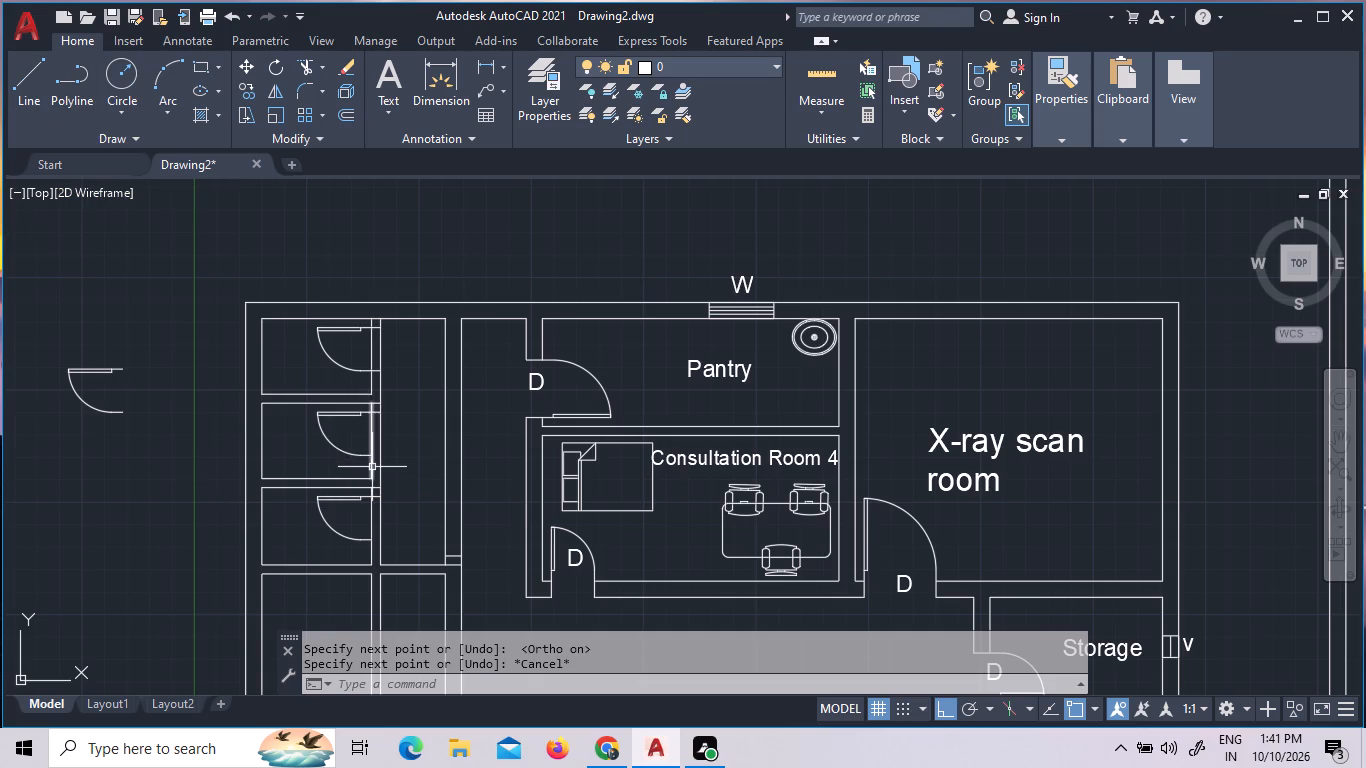
scroll(367, 471, "up", 2)
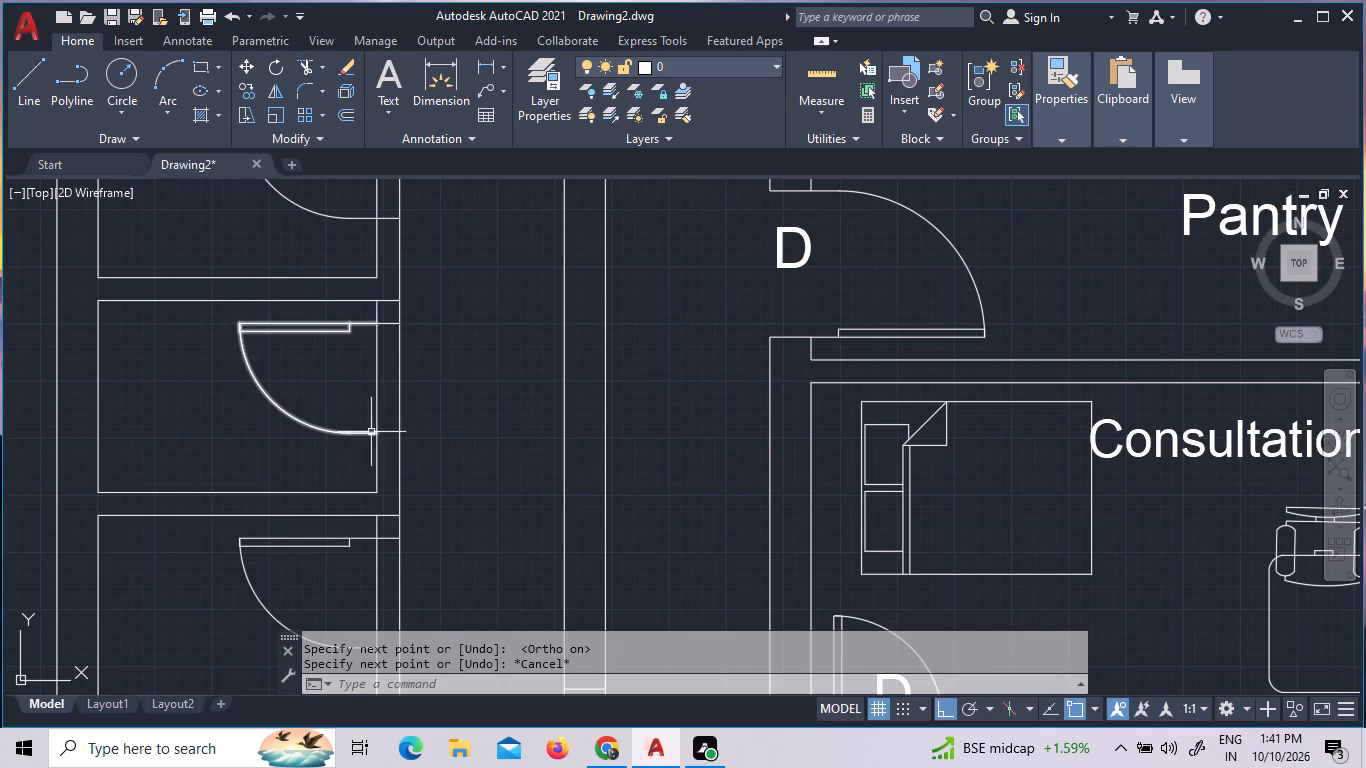
left_click(39, 94)
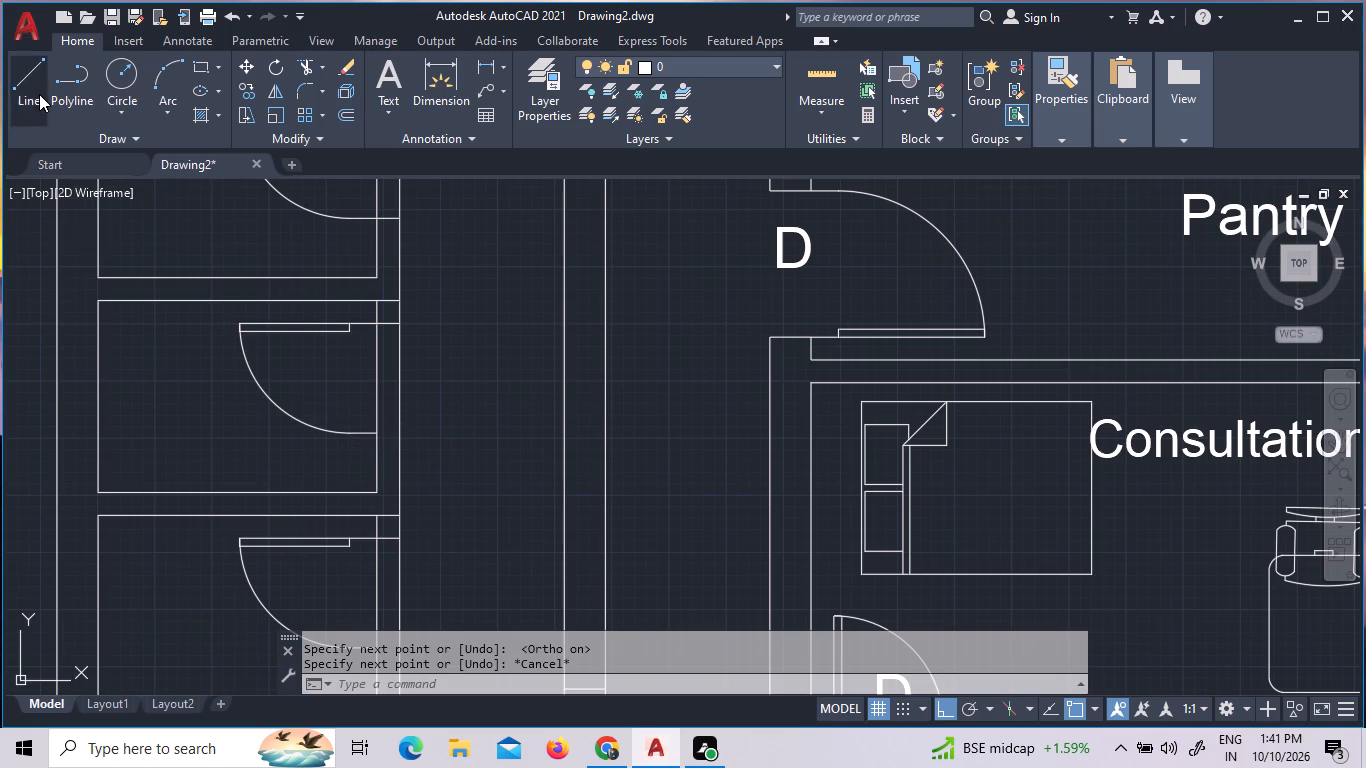
left_click(374, 438)
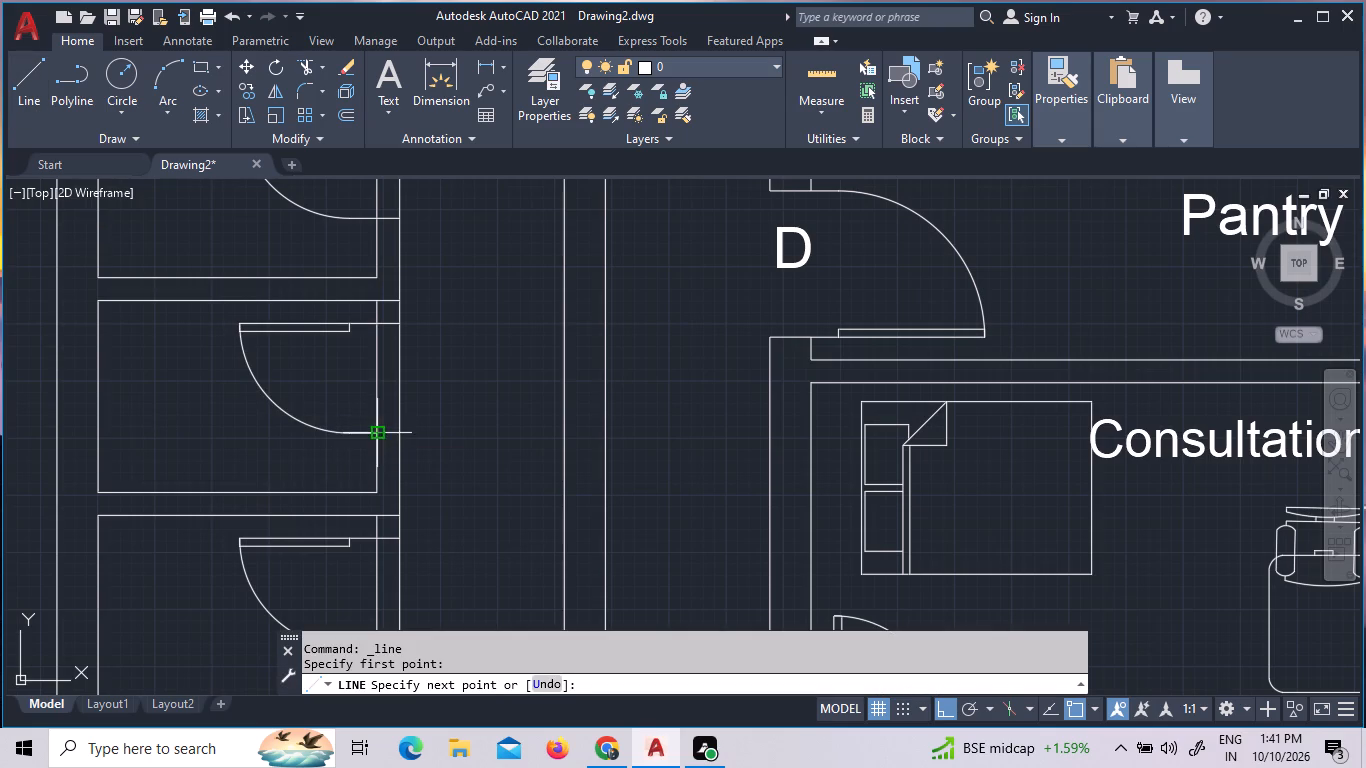
left_click(394, 435)
scroll(396, 436, "down", 2)
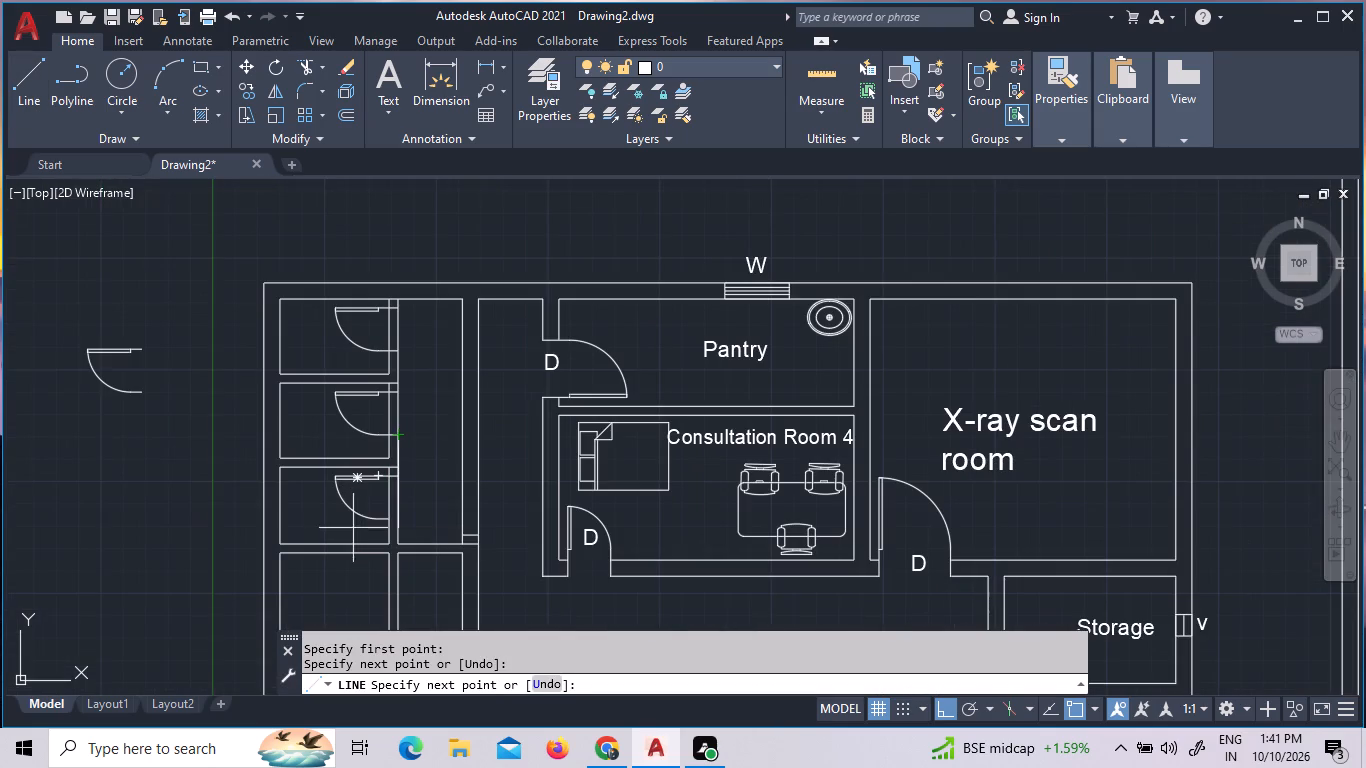
key("Escape")
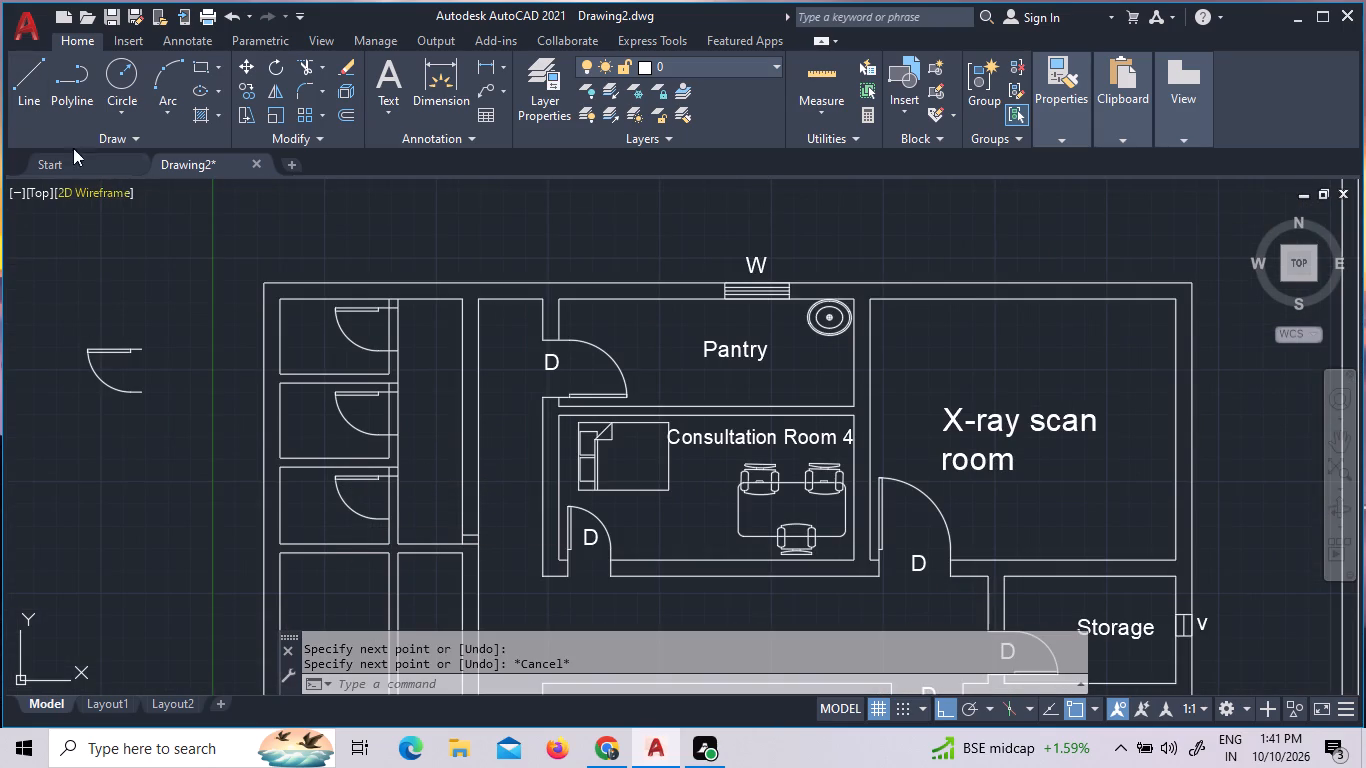
Draw a horizontal jamb line across the partition thickness from the south end of the third small room's door swing.
left_click(41, 59)
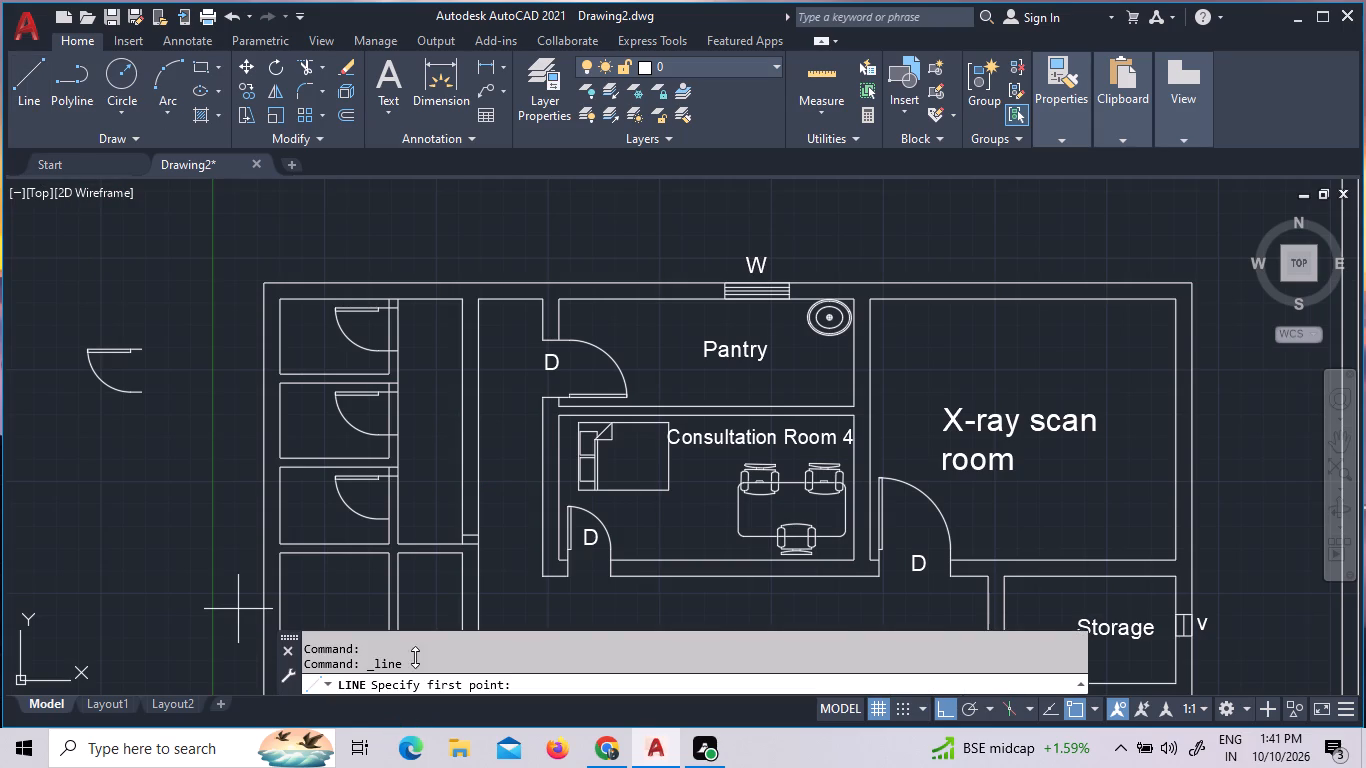
scroll(404, 603, "up", 3)
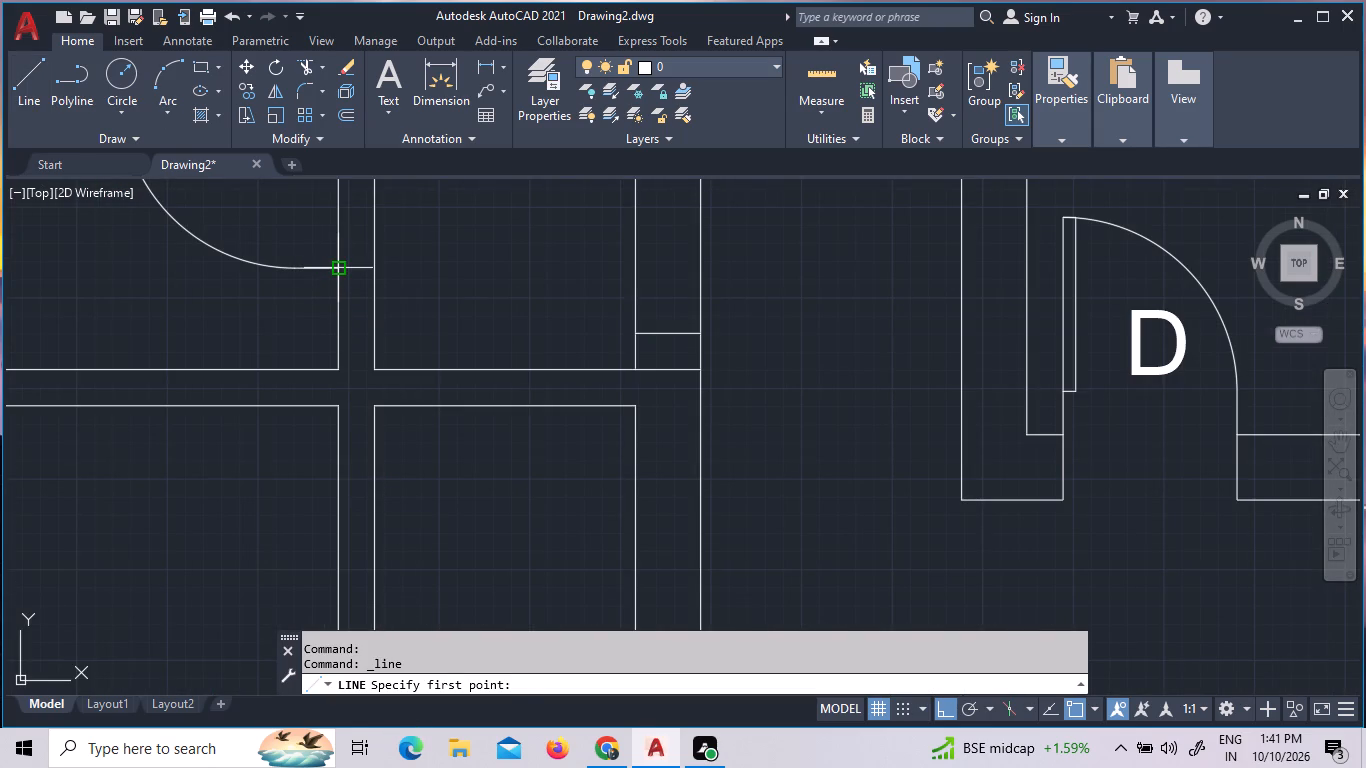
left_click(335, 271)
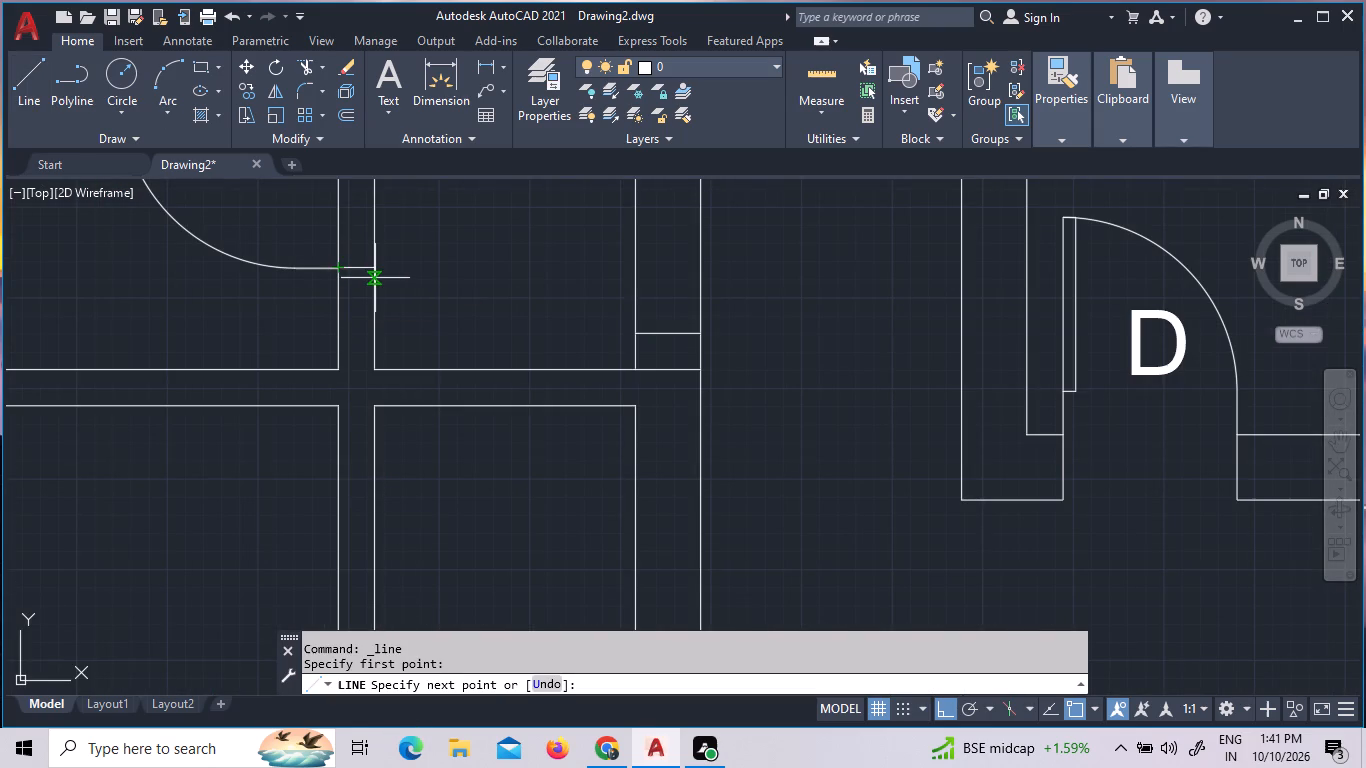
left_click(375, 278)
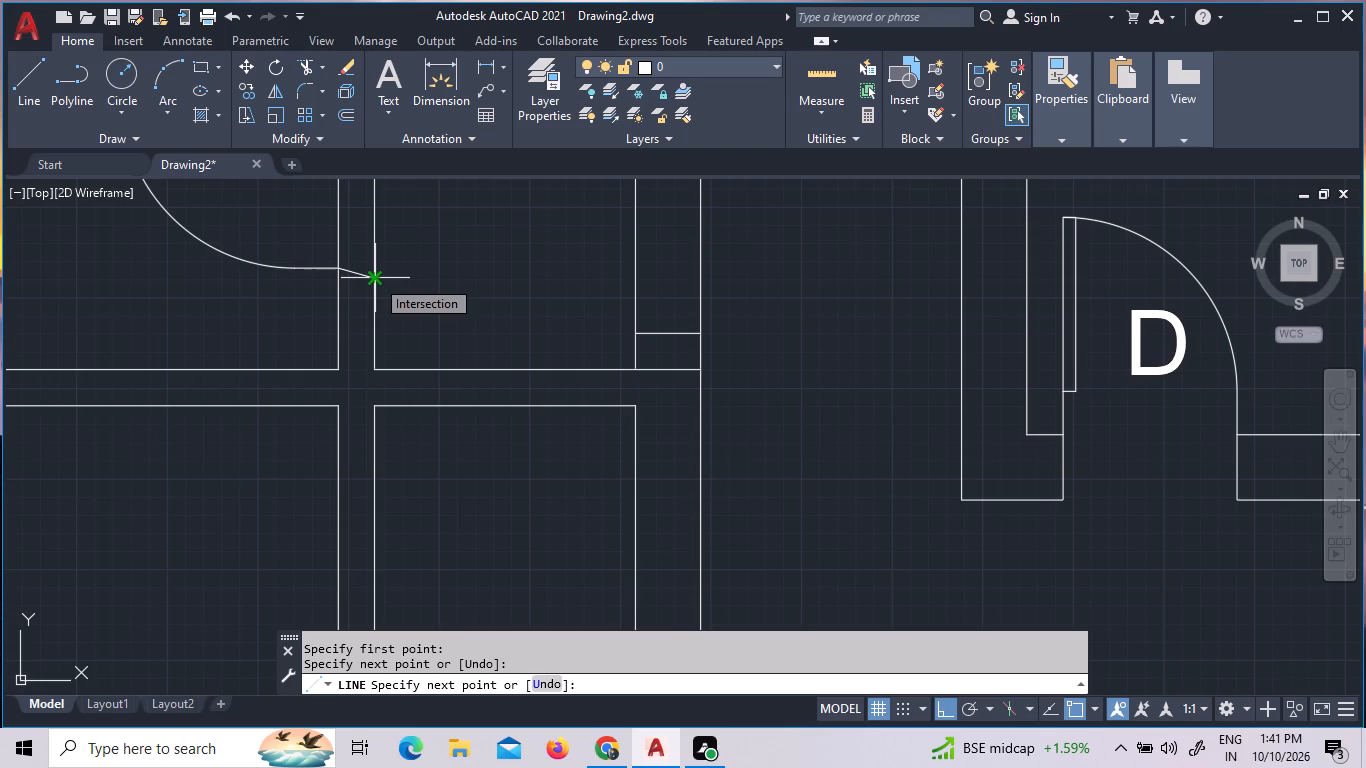
key("u")
key("Return")
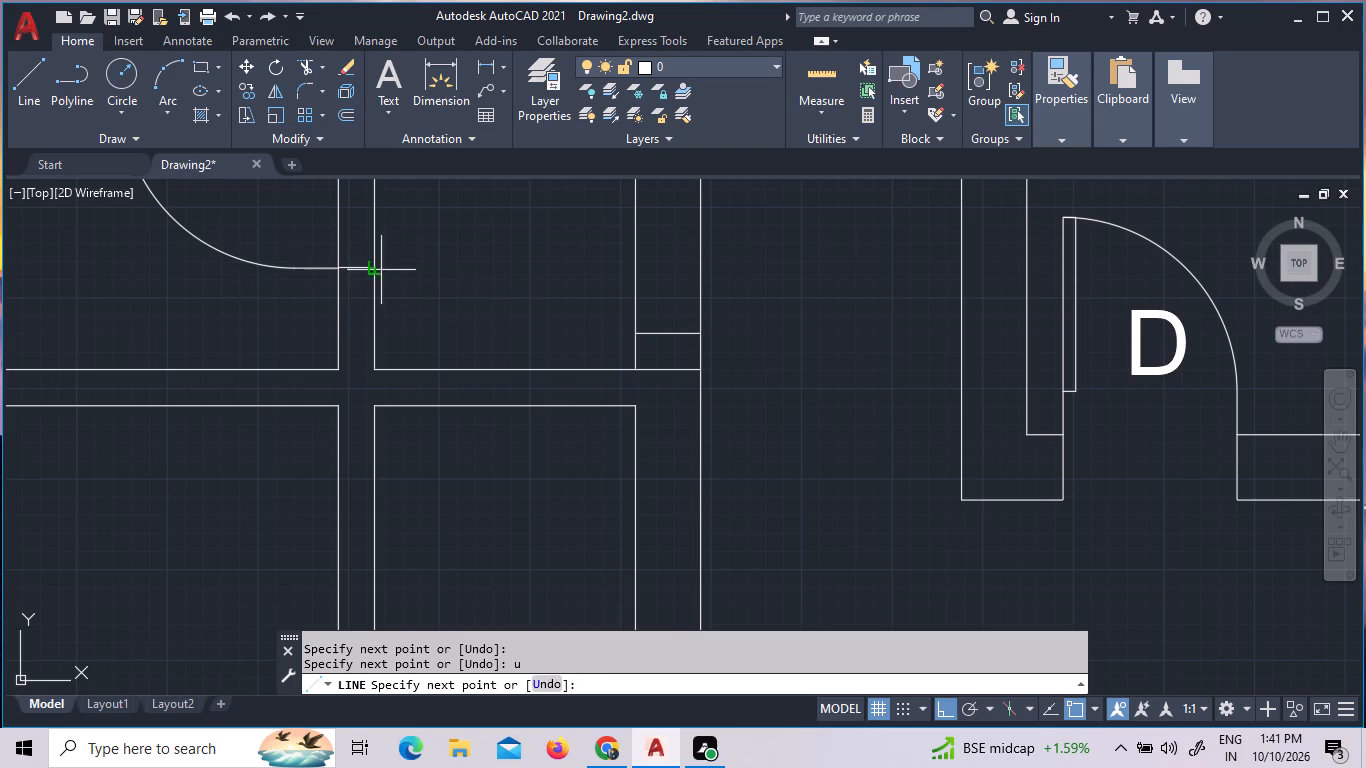
left_click(378, 269)
key("Escape")
Trim both partition wall lines between the jamb lines at the three small rooms' doors to open the doorways.
scroll(497, 342, "down", 2)
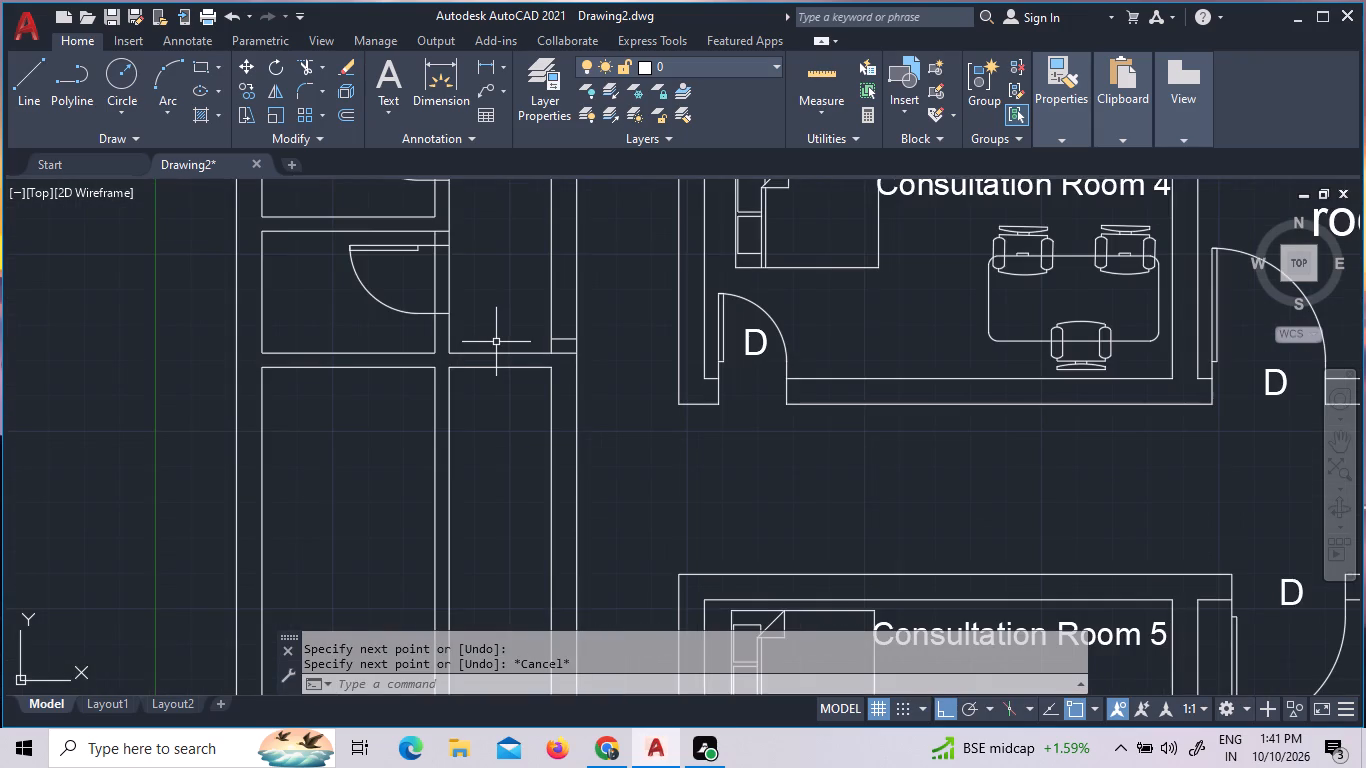
scroll(496, 342, "down", 3)
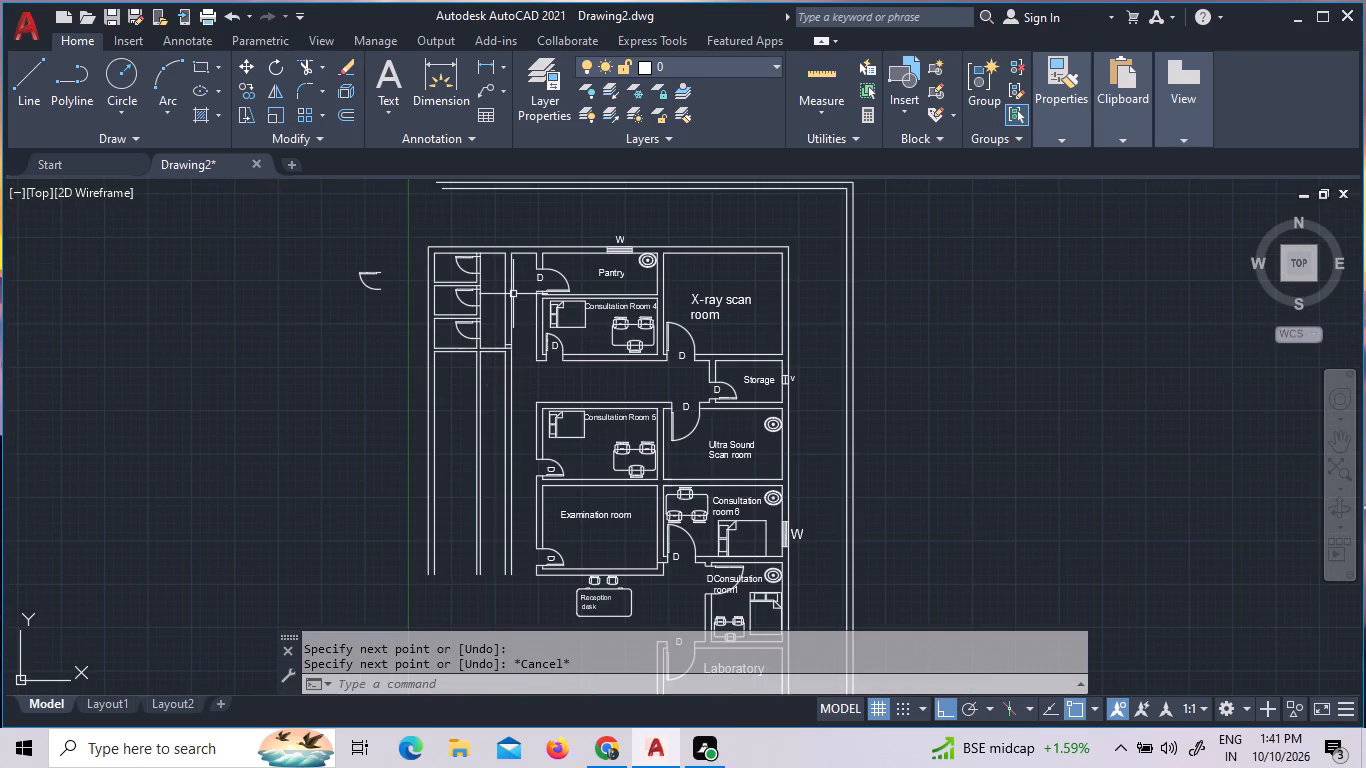
scroll(513, 293, "up", 2)
type("tr")
key("space")
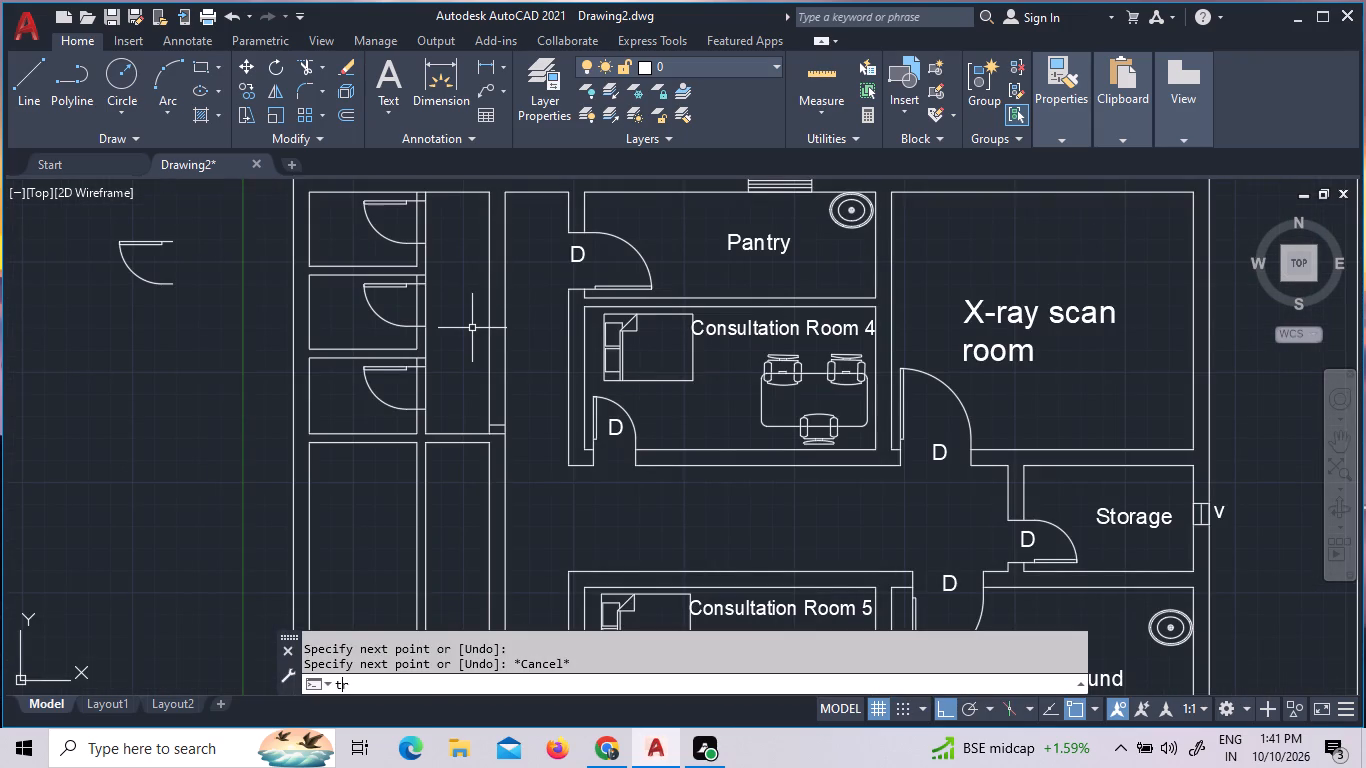
key("space")
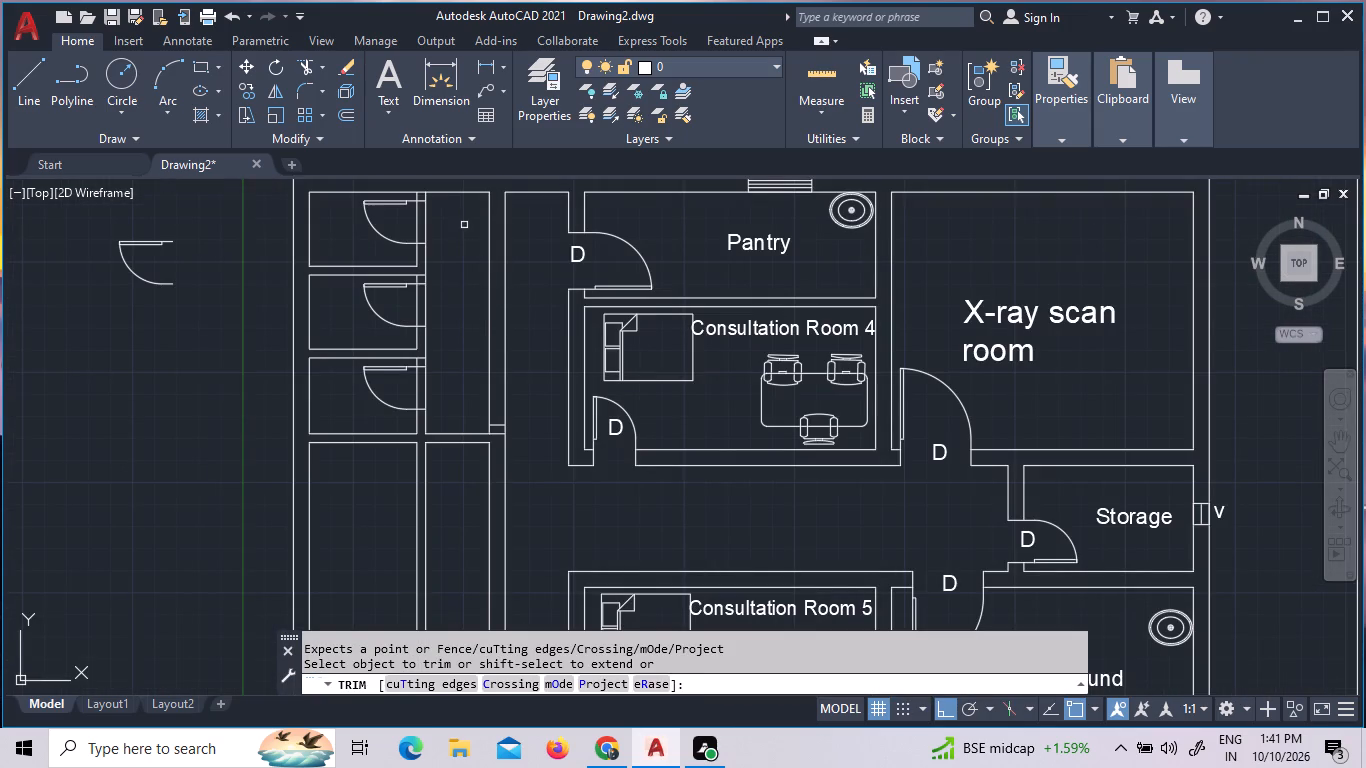
left_click(464, 225)
left_click(390, 226)
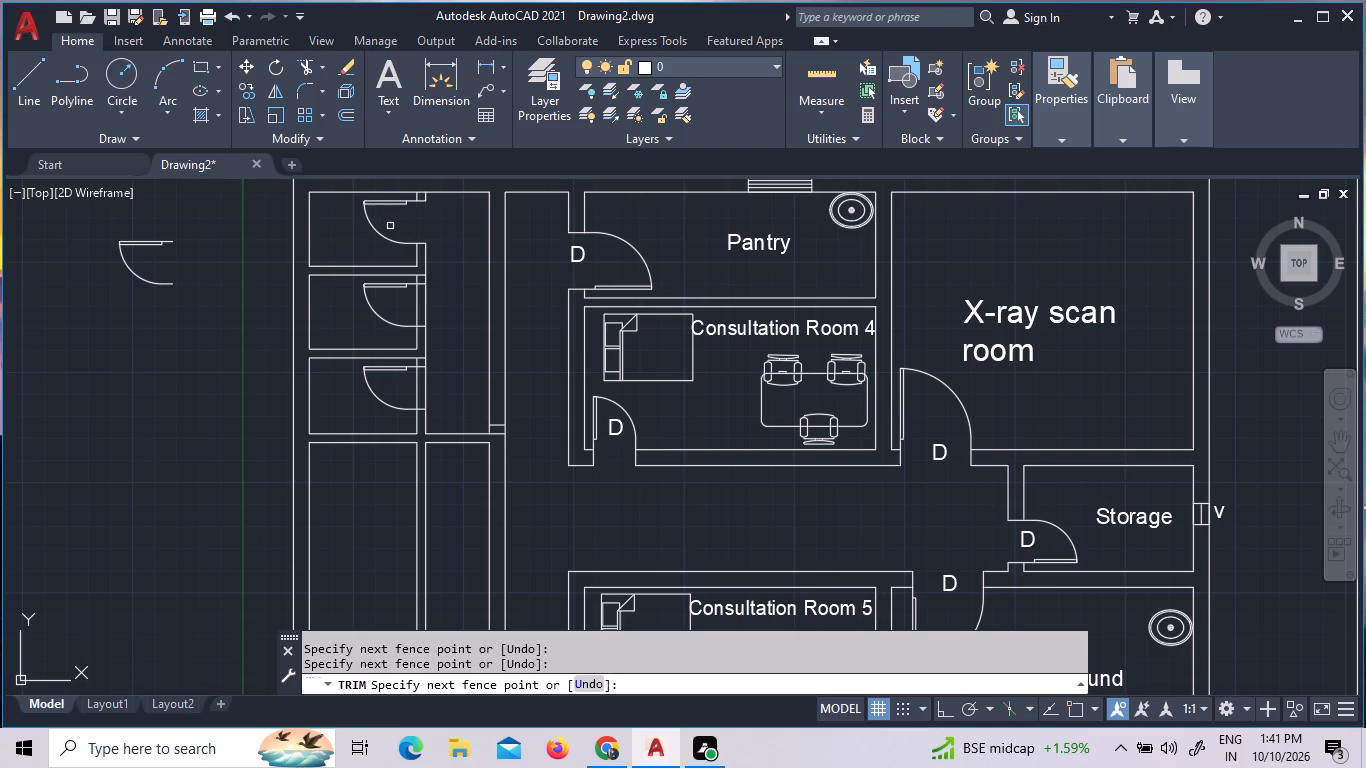
left_click(460, 314)
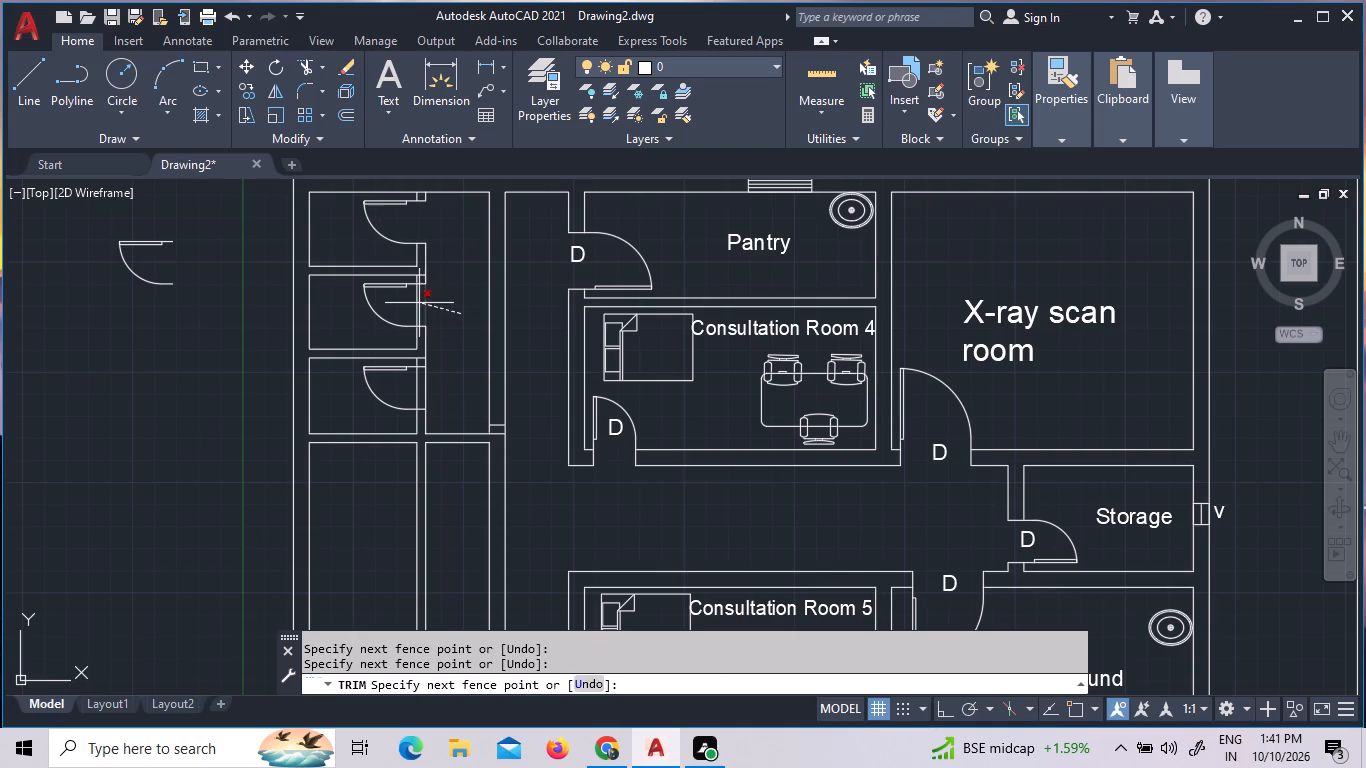
left_click(413, 305)
left_click(437, 397)
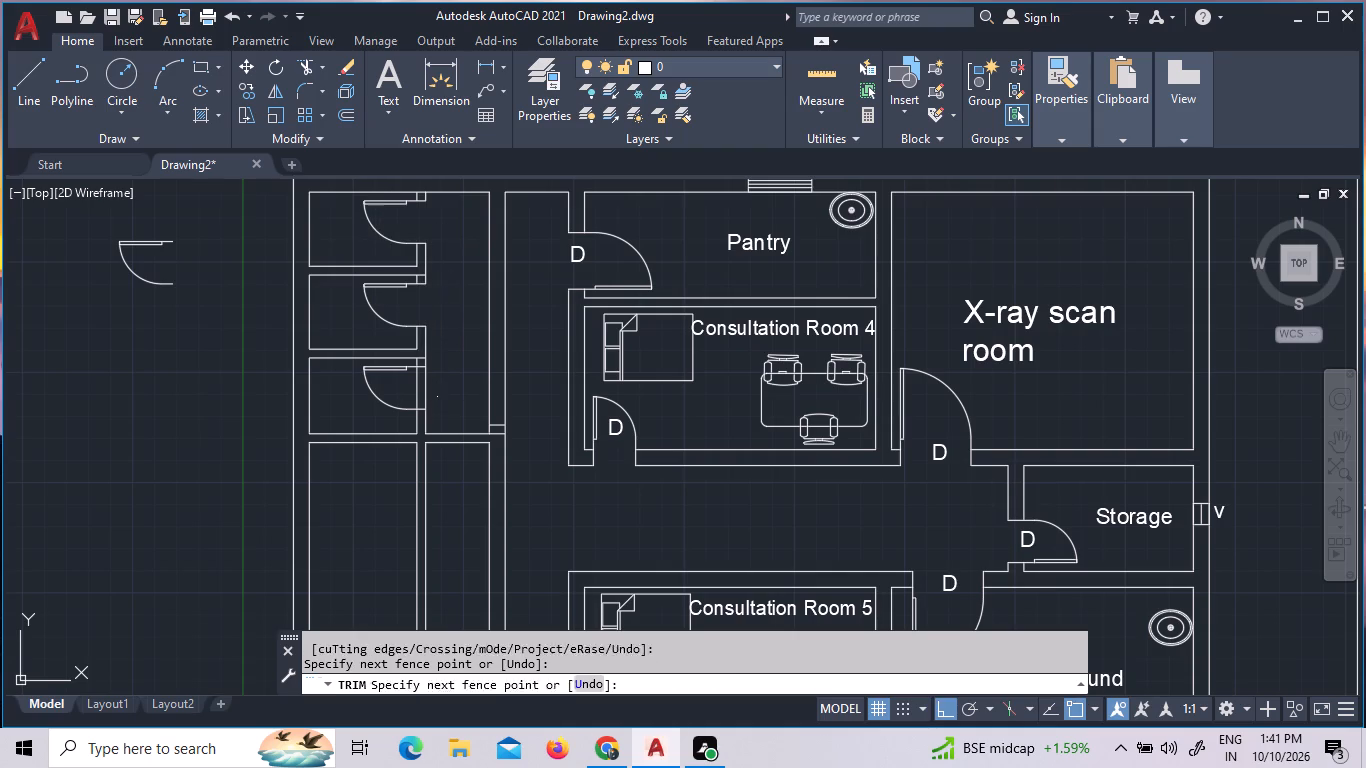
left_click(415, 397)
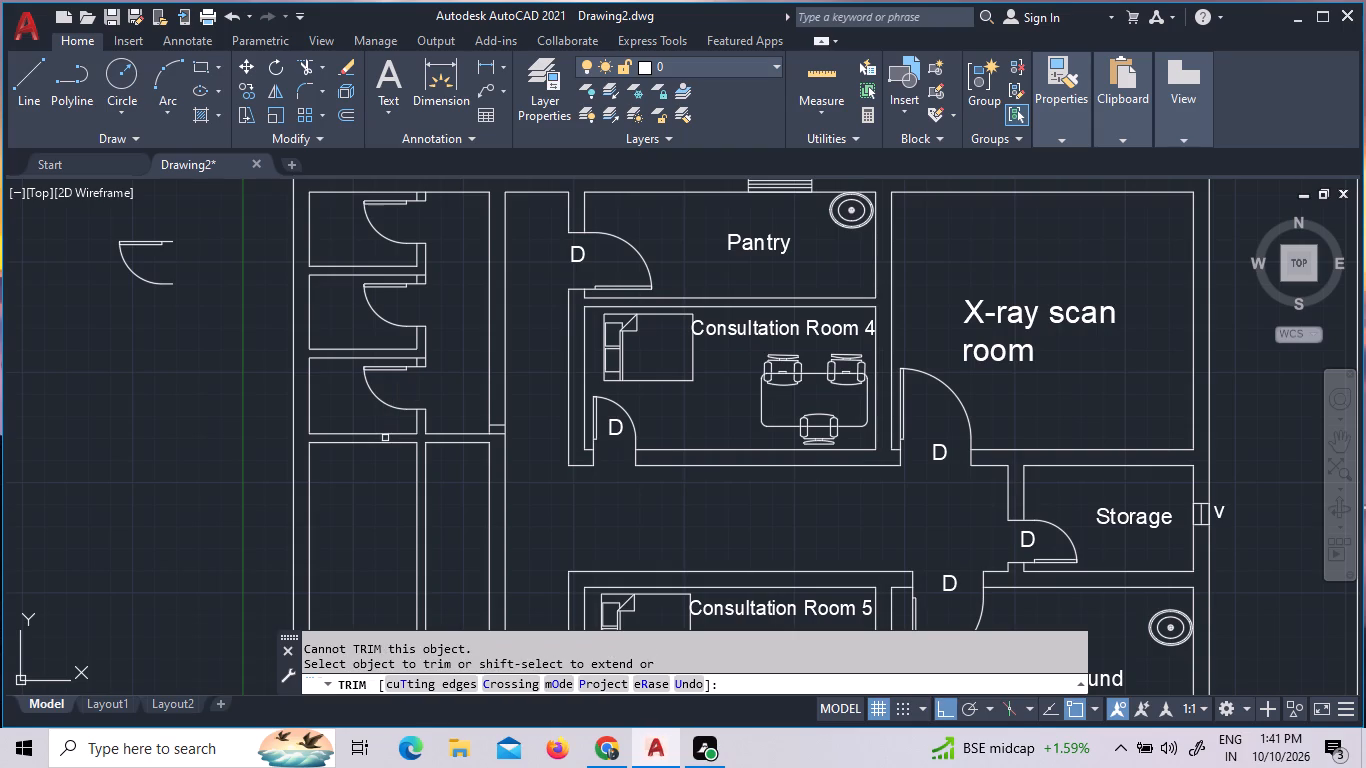
key("Escape")
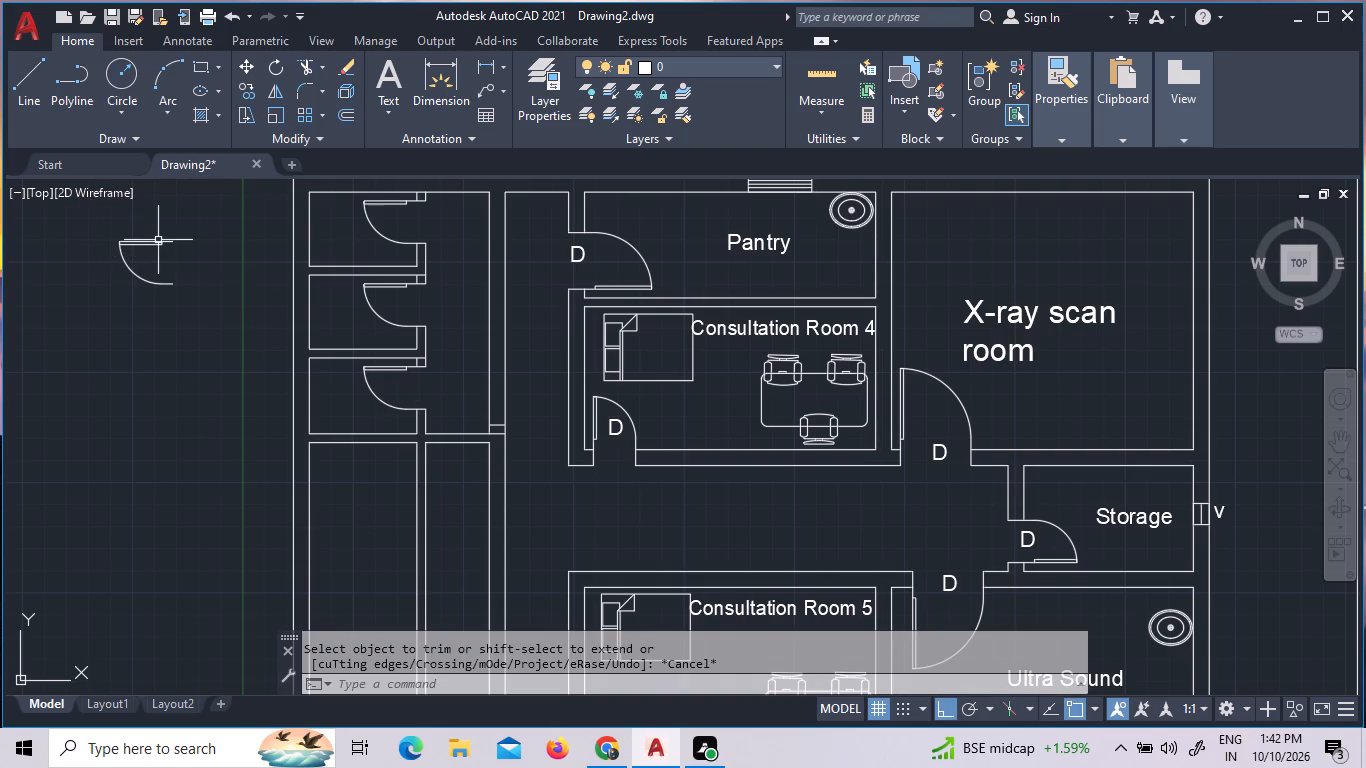
Flip the spare door west of the plan in both directions, so its leaf lies south and its swing faces east.
left_click(158, 240)
left_click(189, 260)
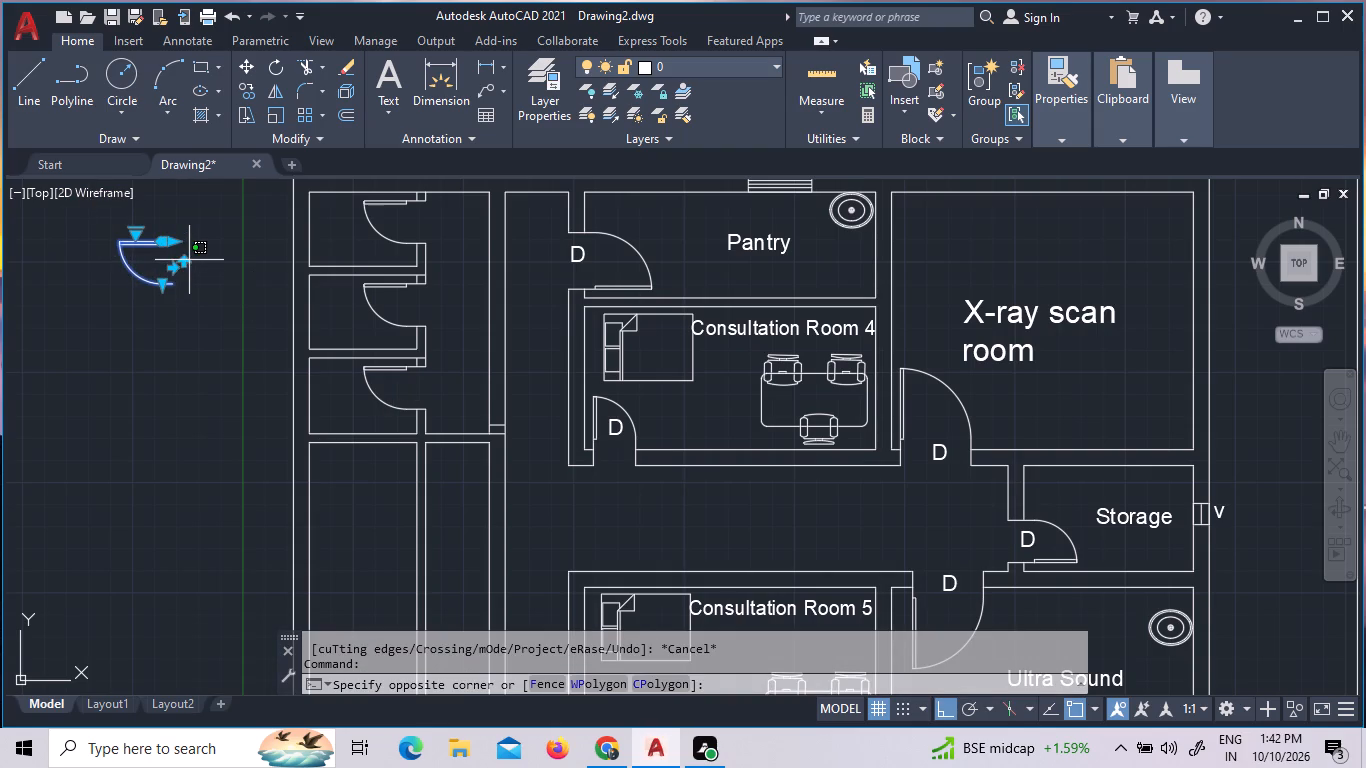
left_click(179, 267)
left_click(179, 267)
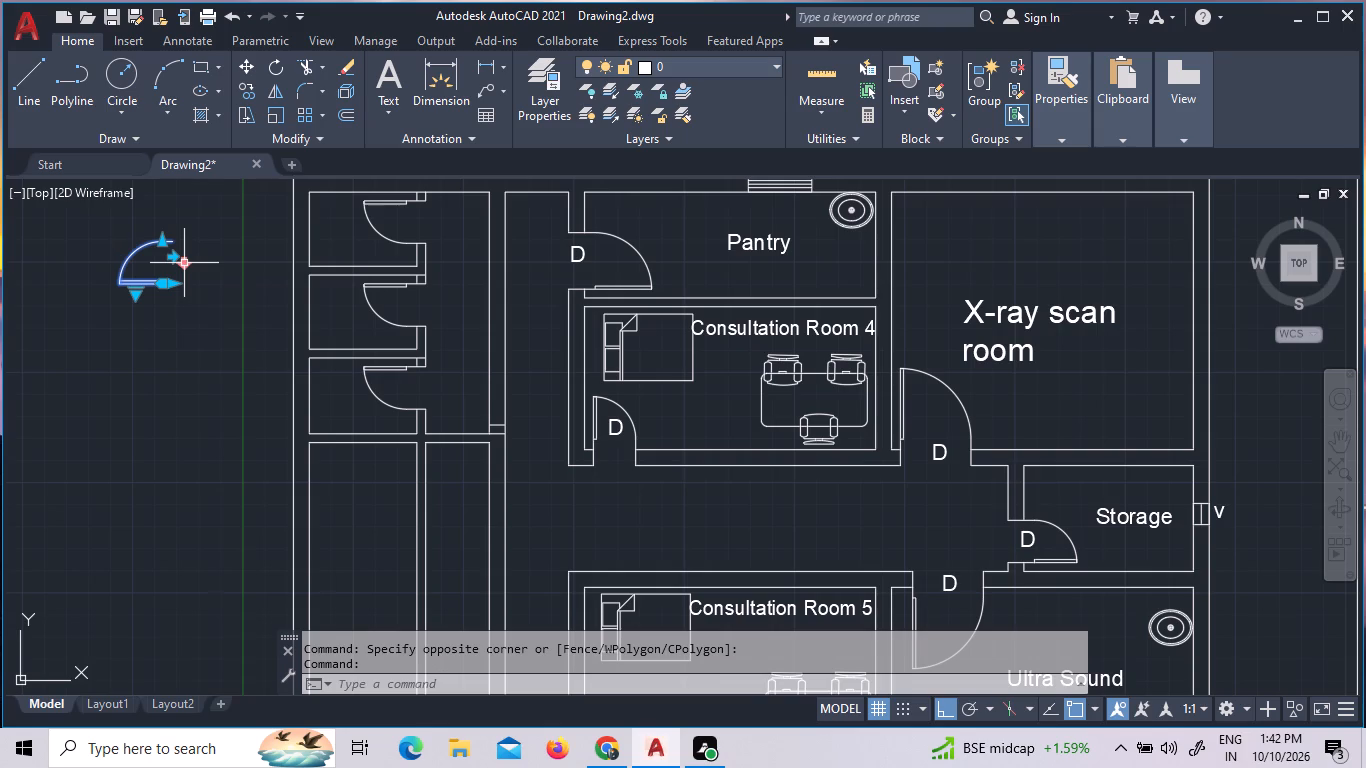
left_click(174, 257)
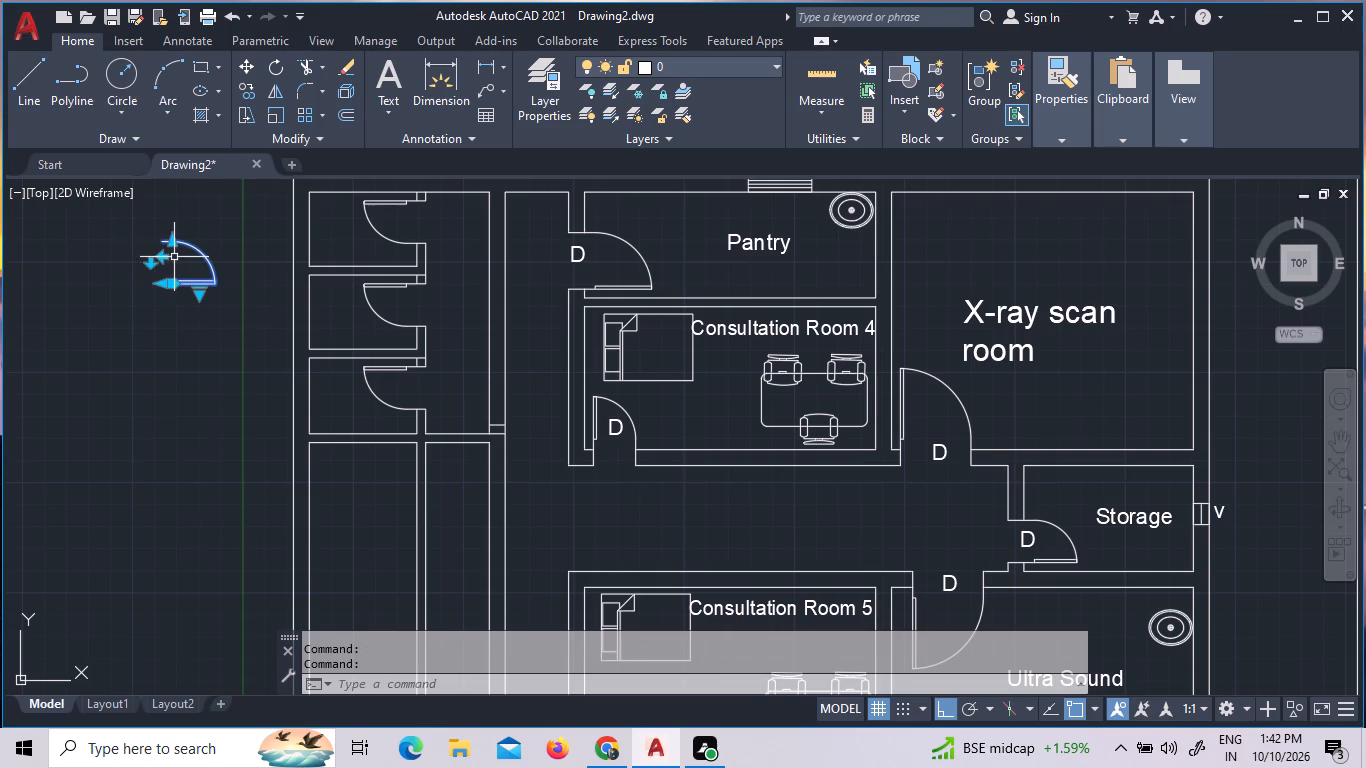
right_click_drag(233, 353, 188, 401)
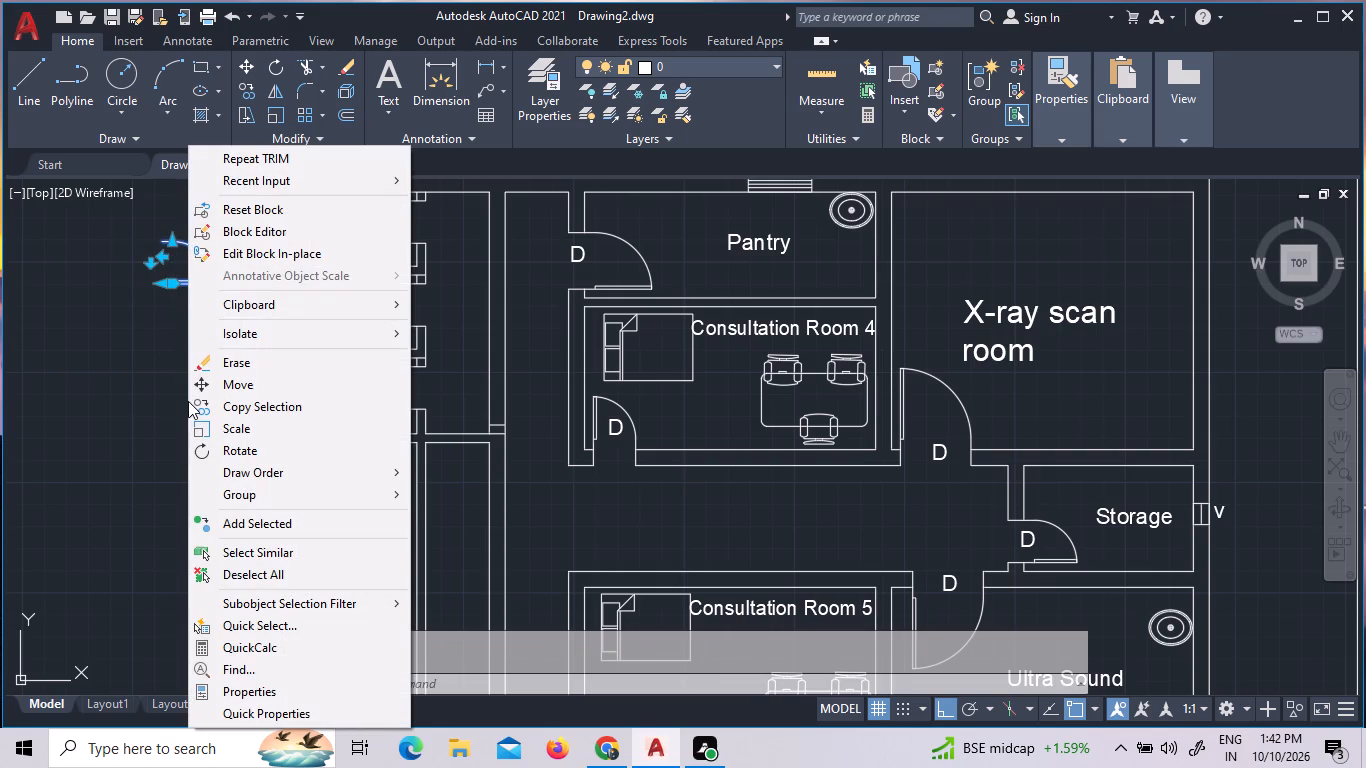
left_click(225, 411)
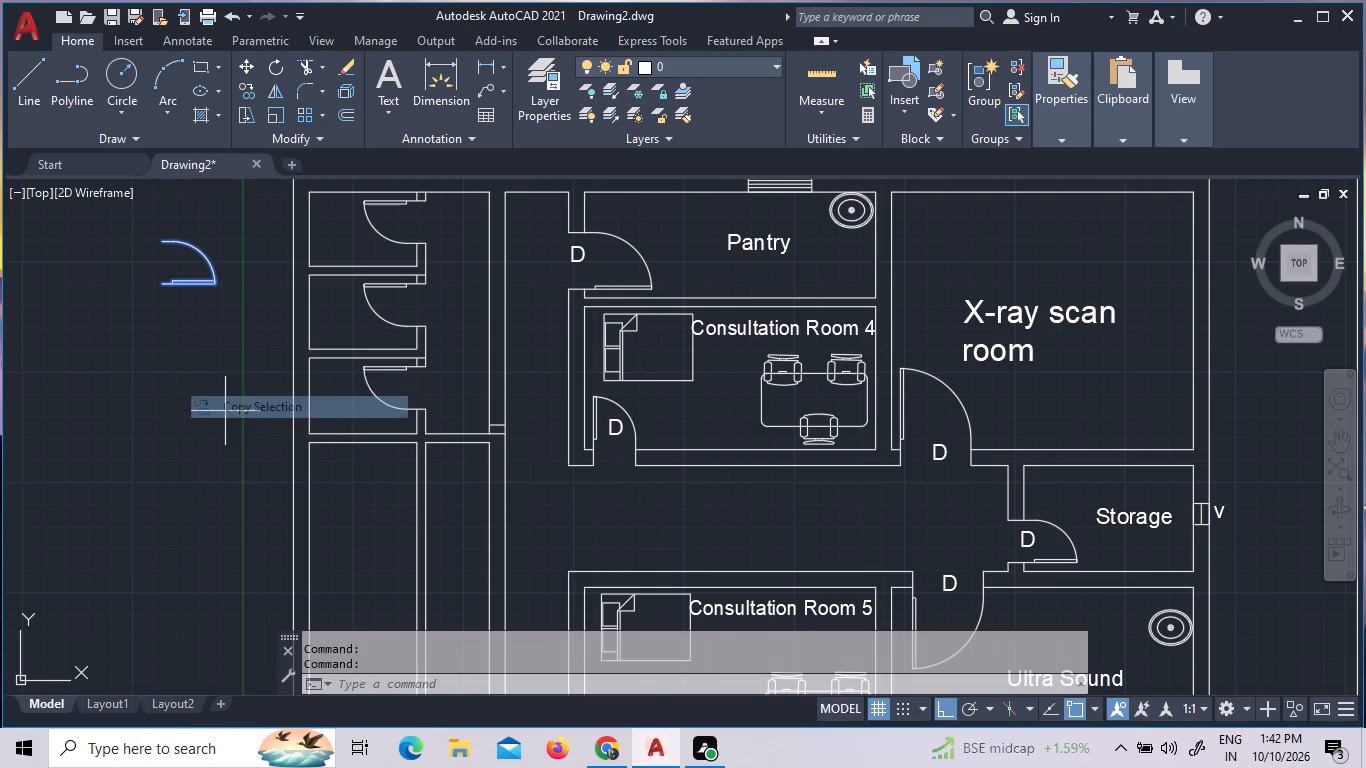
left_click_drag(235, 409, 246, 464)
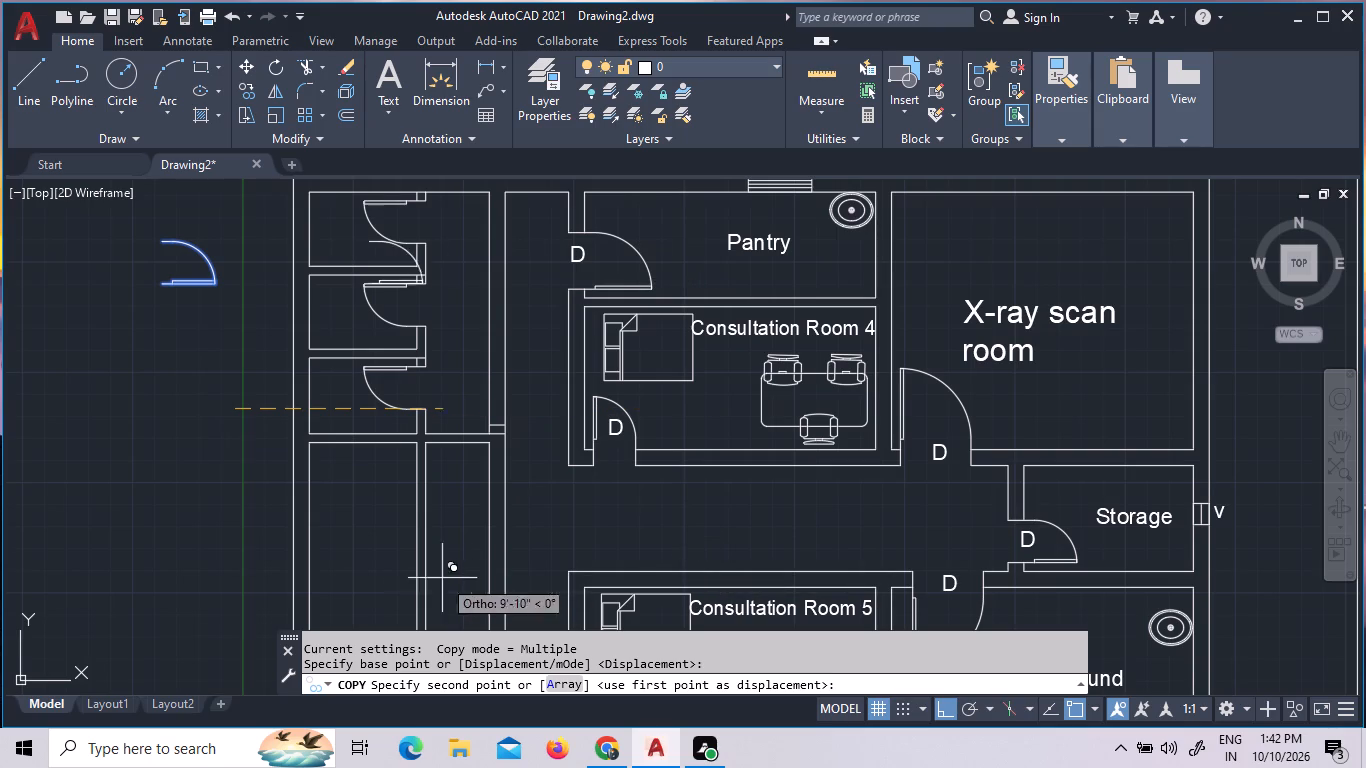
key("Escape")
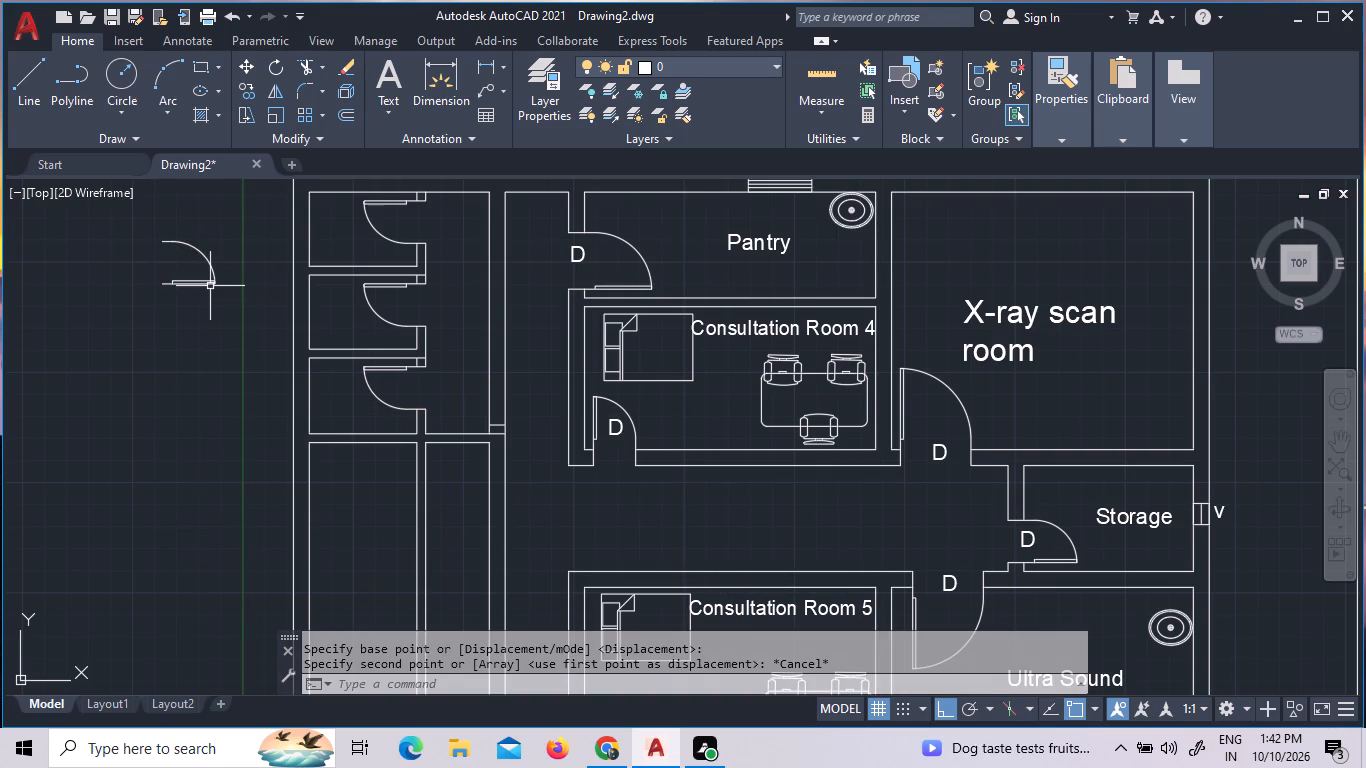
Flip the spare door west of the plan so its swing faces west.
left_click(210, 286)
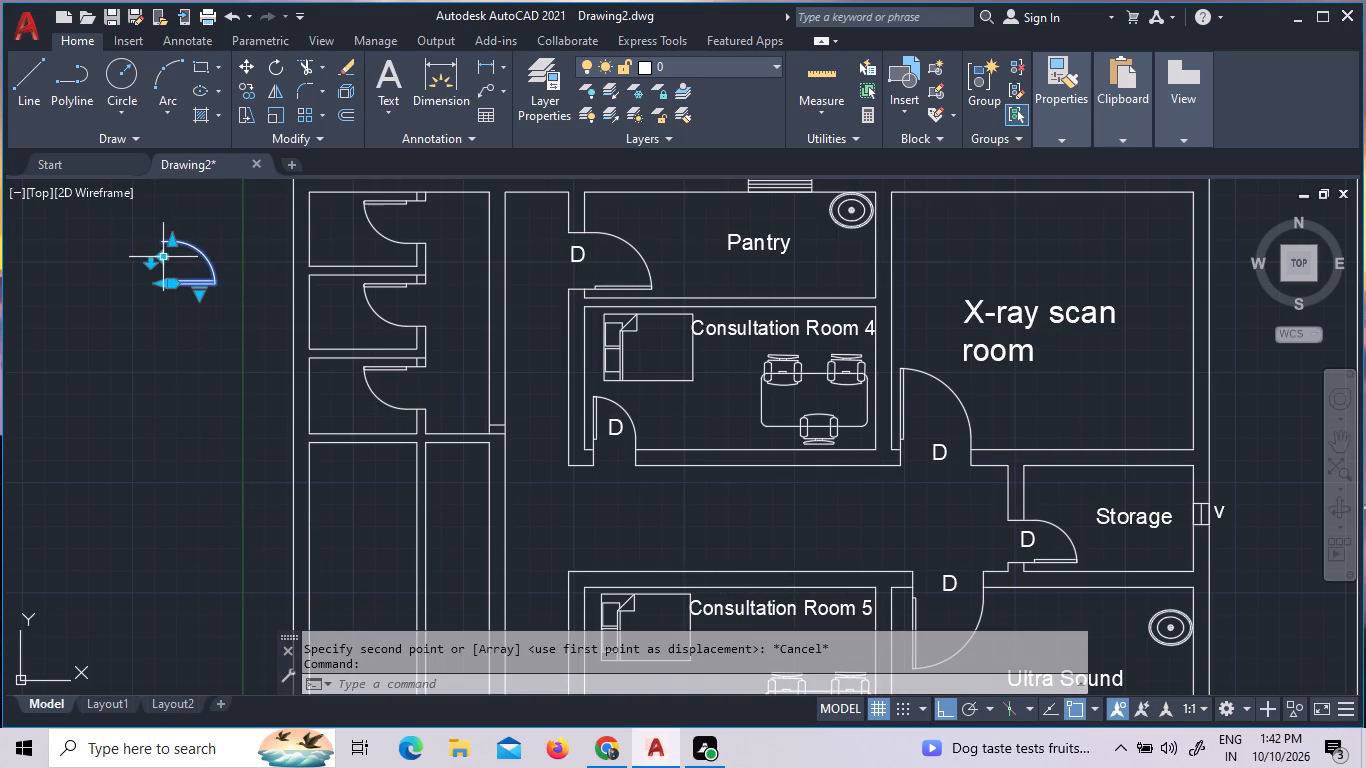
left_click(160, 260)
Copy the spare door onto the west bay's east wall, placing its arc end at the west end of the existing jamb line.
right_click(190, 346)
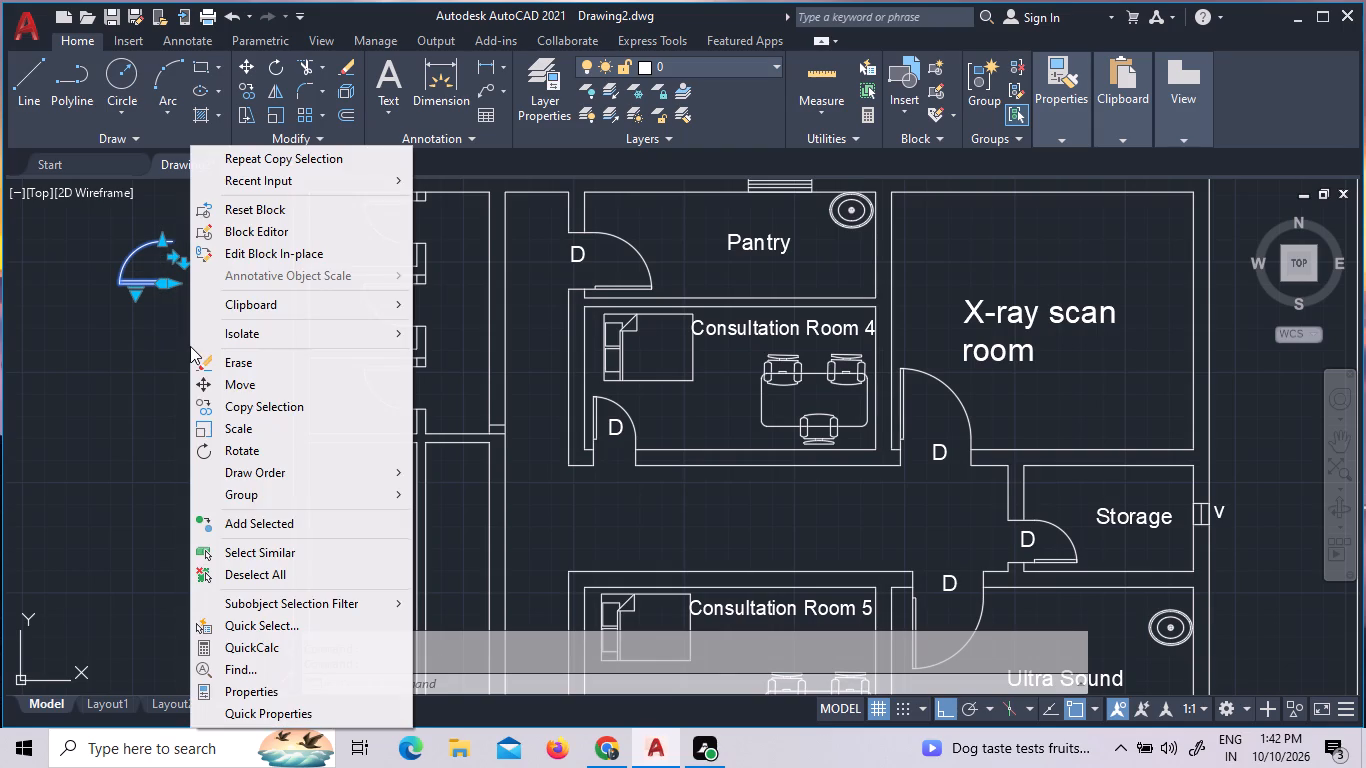
left_click(273, 407)
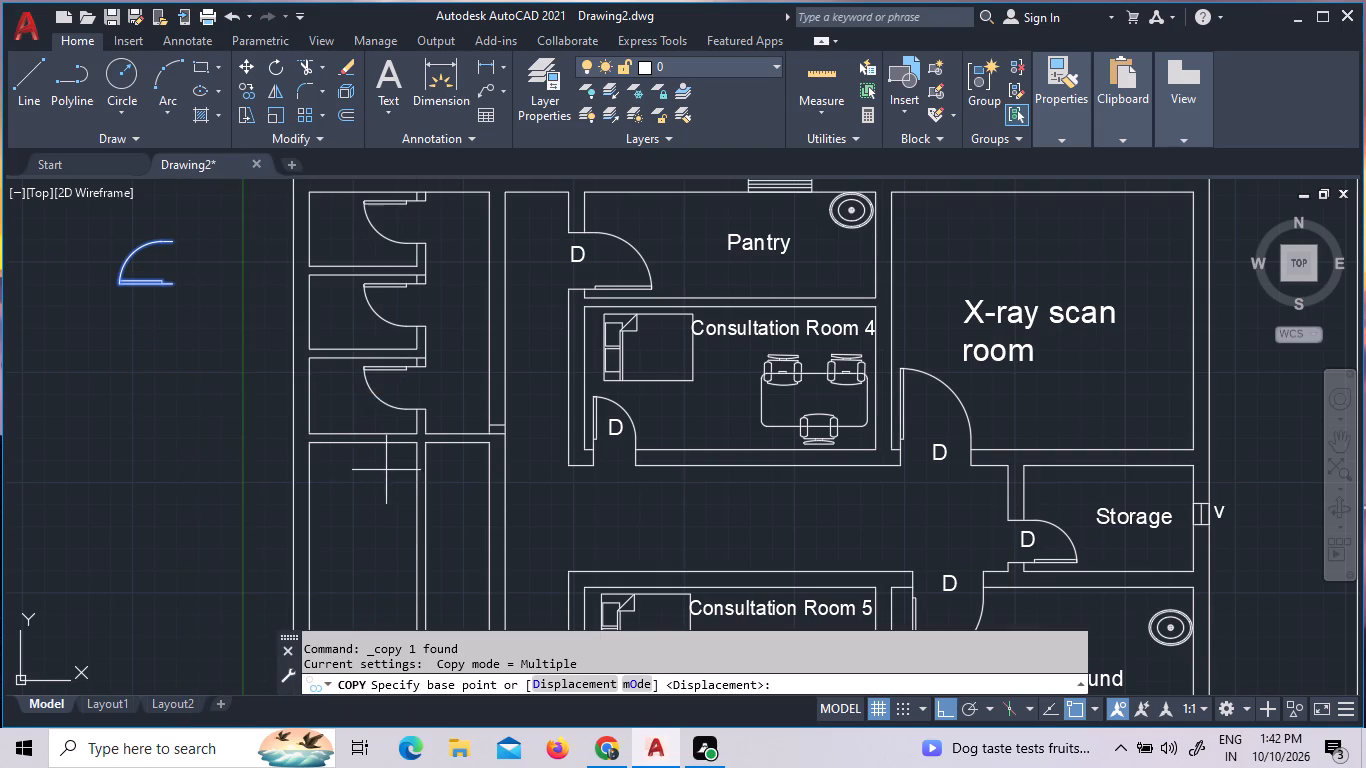
left_click(159, 239)
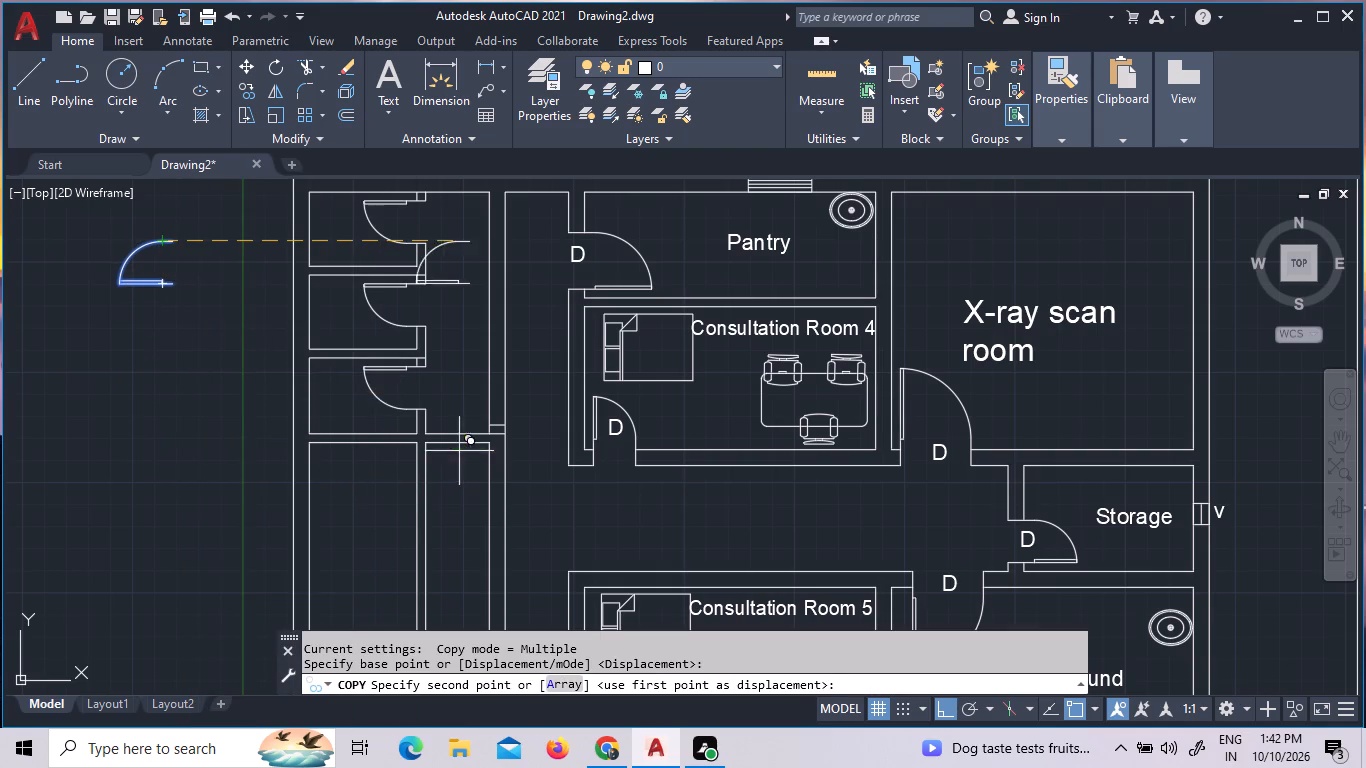
key("F8")
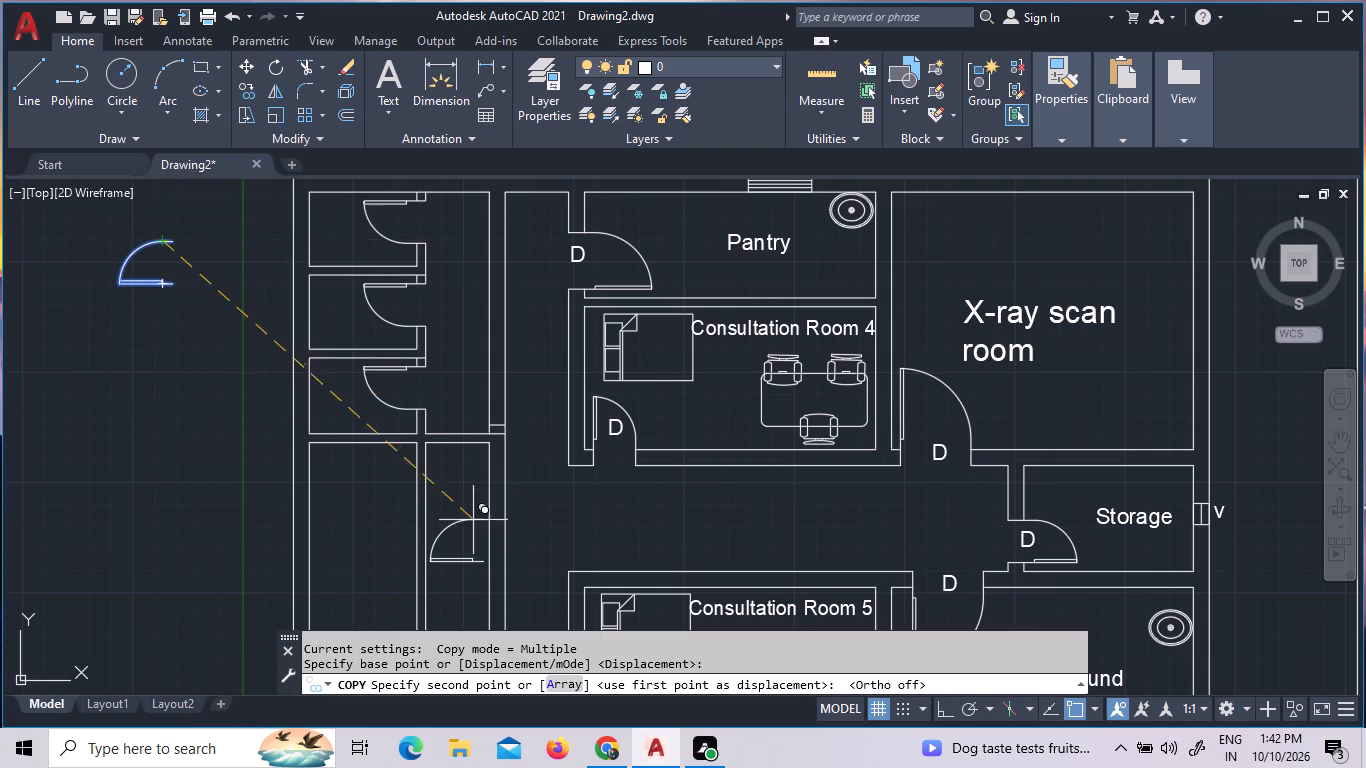
scroll(530, 445, "up", 2)
scroll(450, 330, "up", 3)
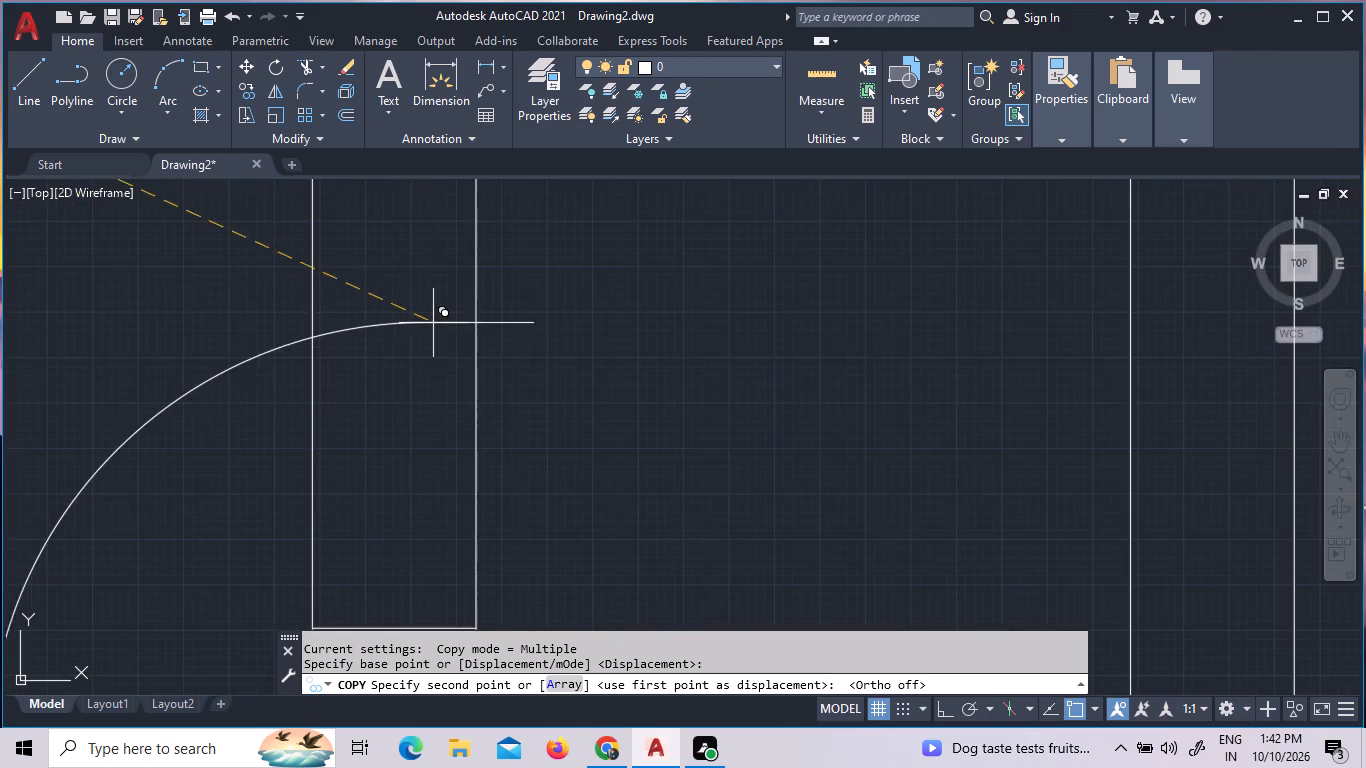
scroll(427, 323, "down", 2)
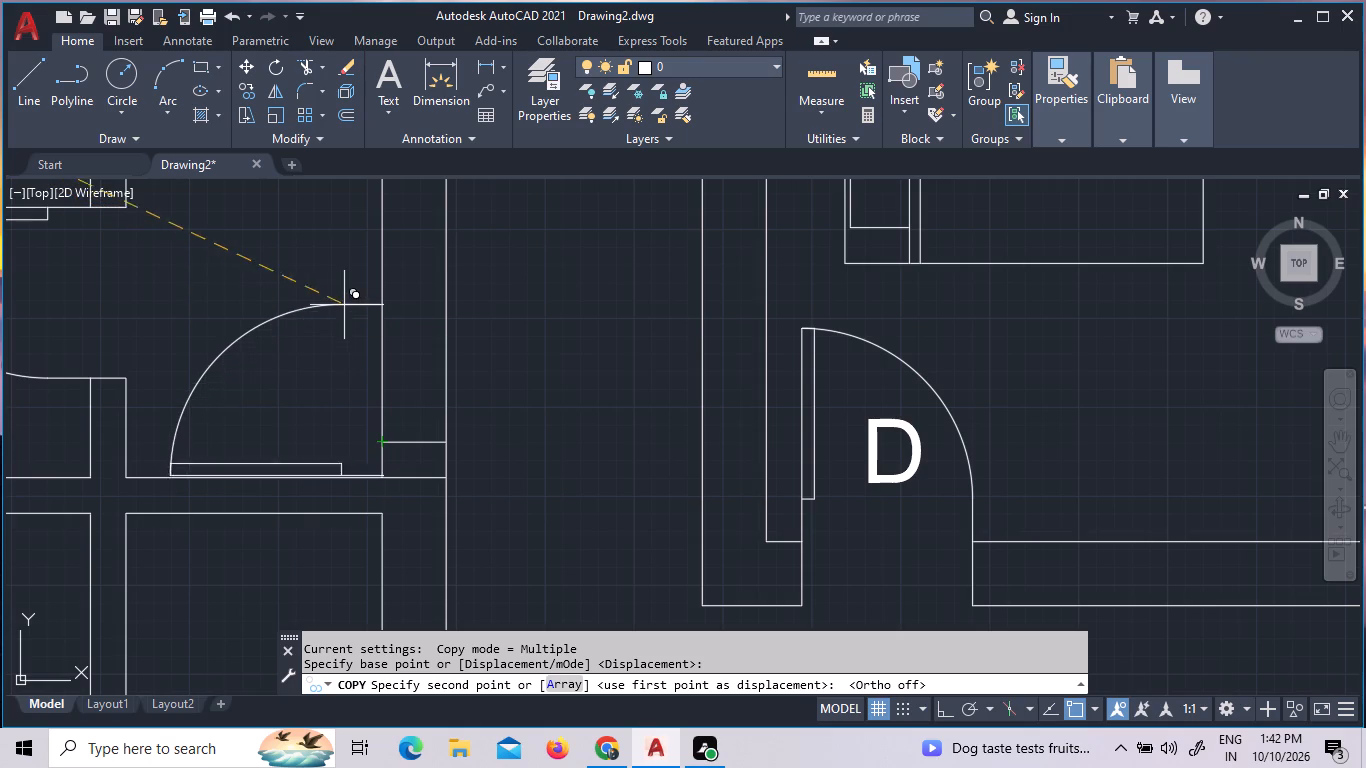
left_click(380, 445)
scroll(416, 441, "down", 4)
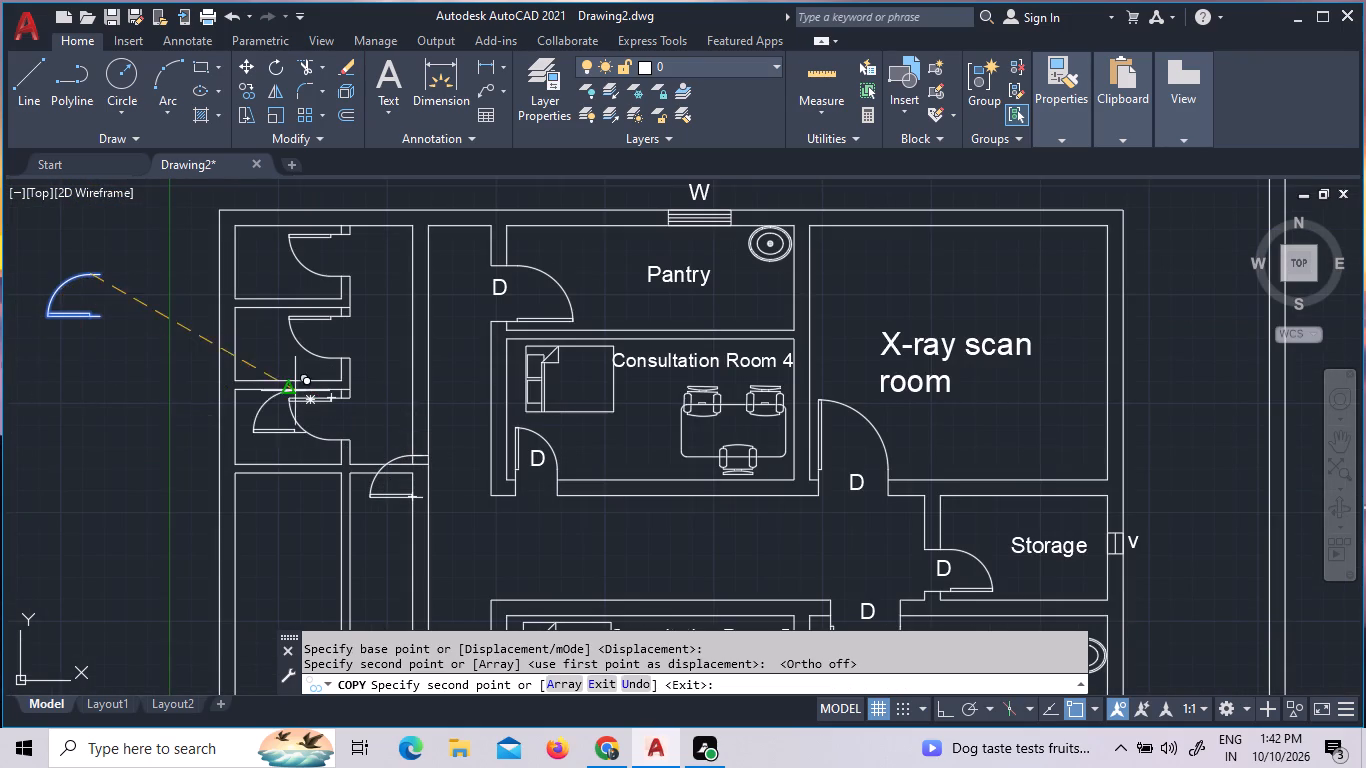
scroll(312, 442, "up", 4)
scroll(334, 510, "down", 3)
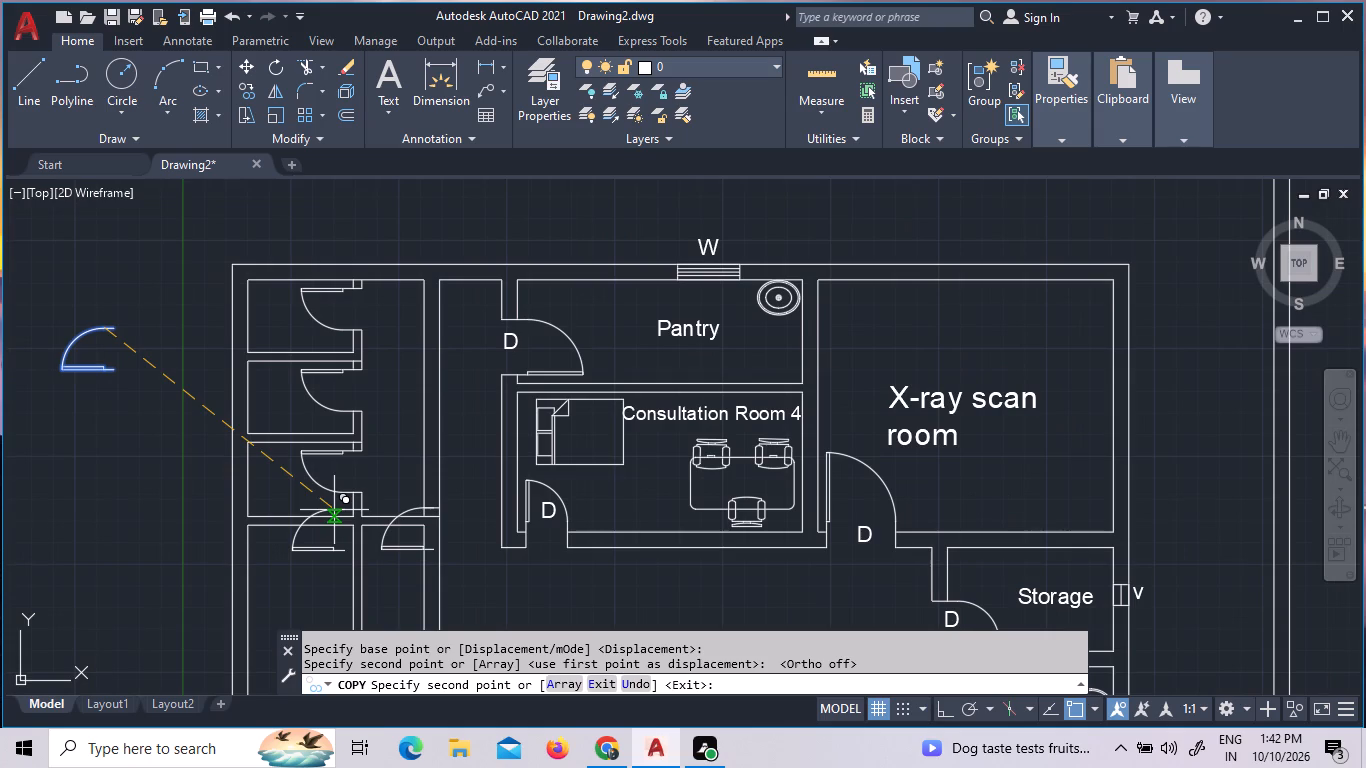
scroll(336, 520, "down", 2)
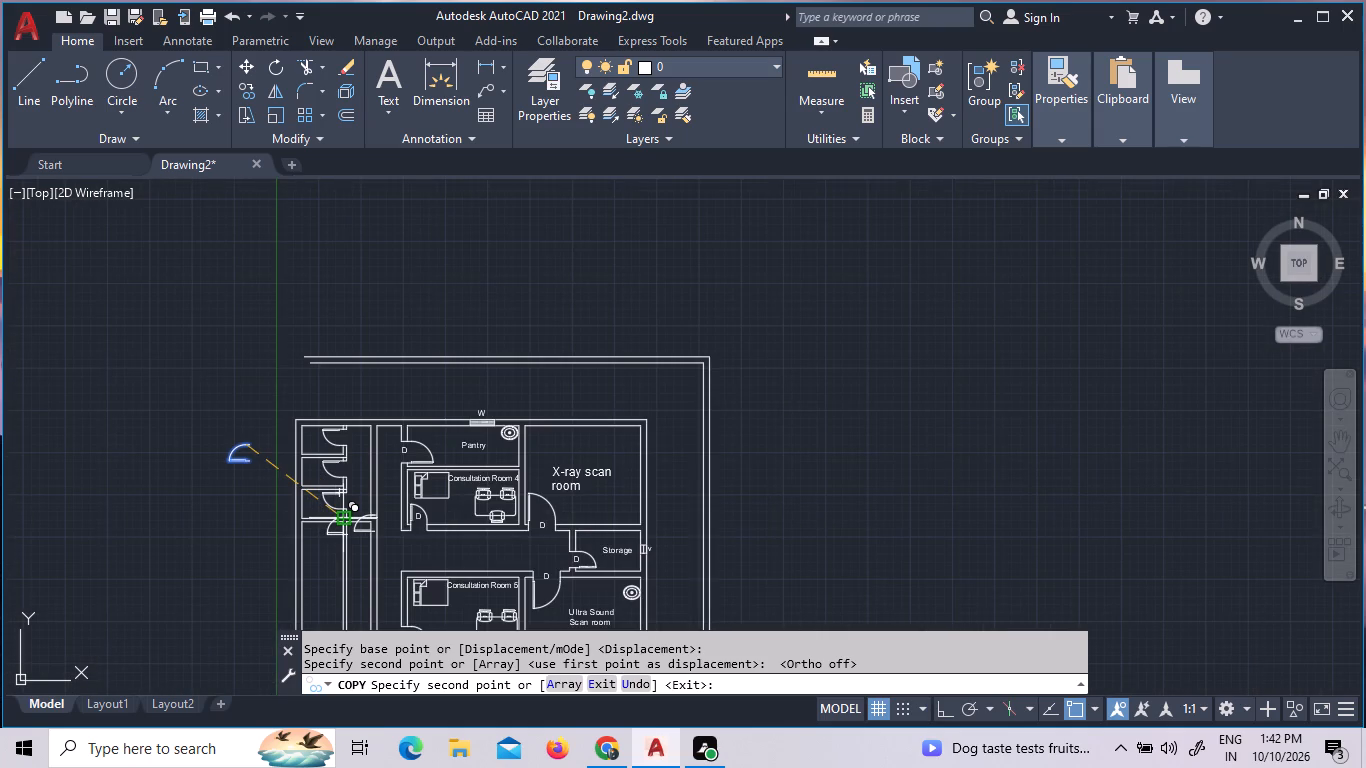
scroll(207, 611, "up", 1)
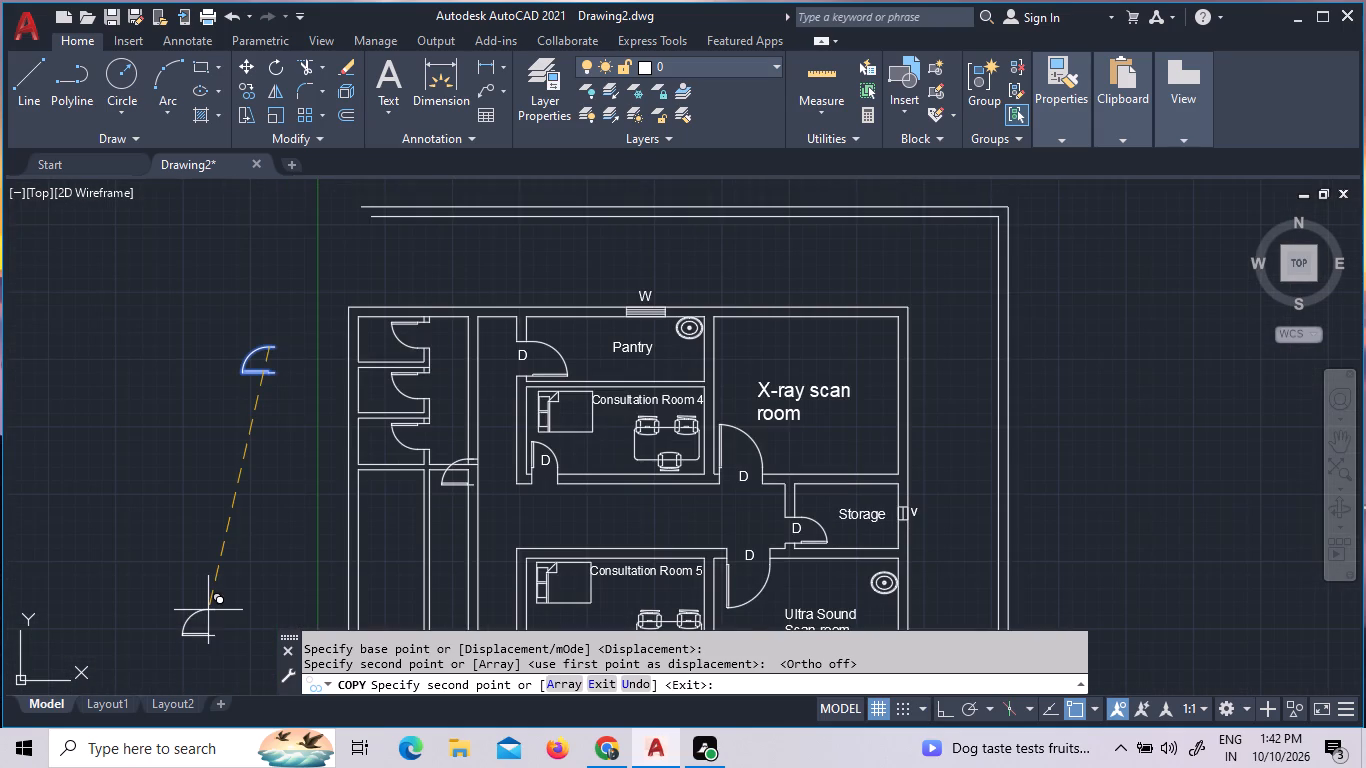
key("Escape")
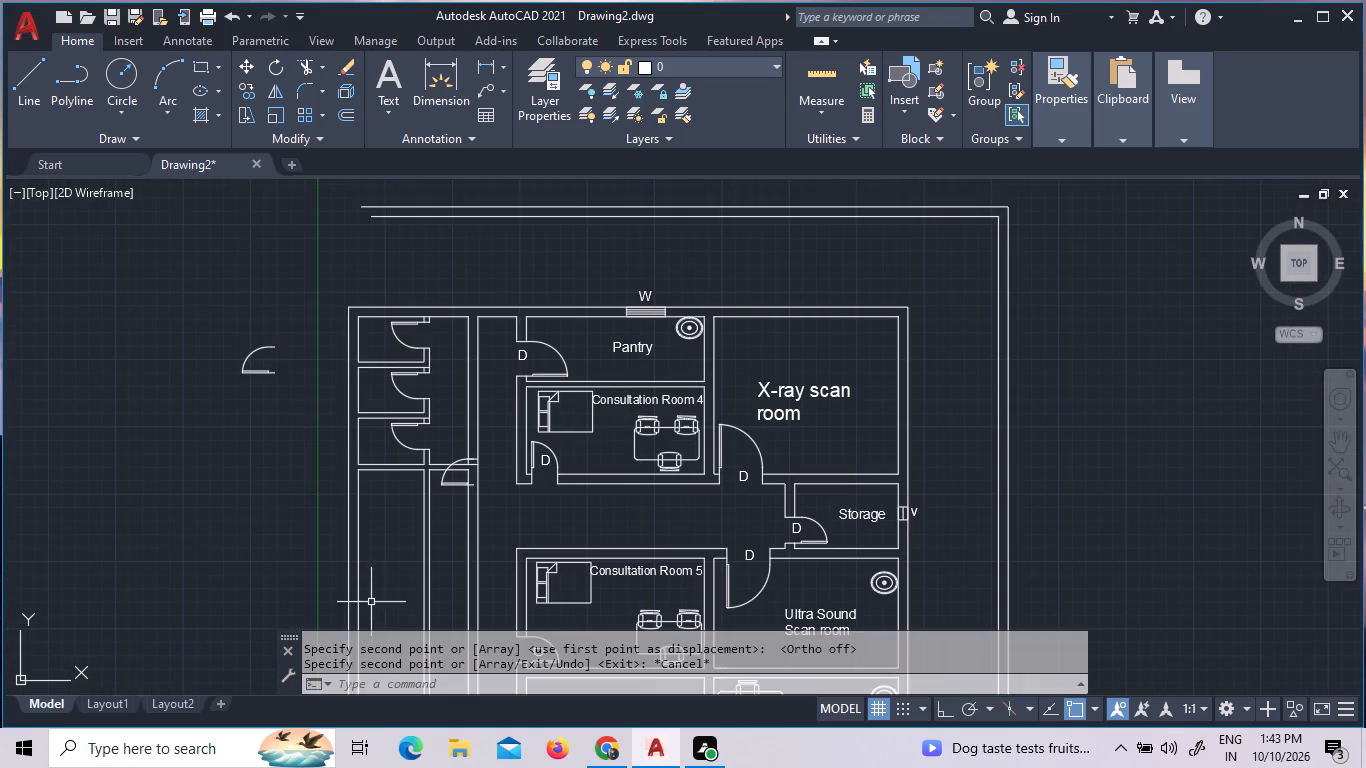
Move the copied door north so the leaf-side end meets the west end of the jamb line on the bay's east wall.
scroll(467, 500, "up", 4)
left_click(437, 446)
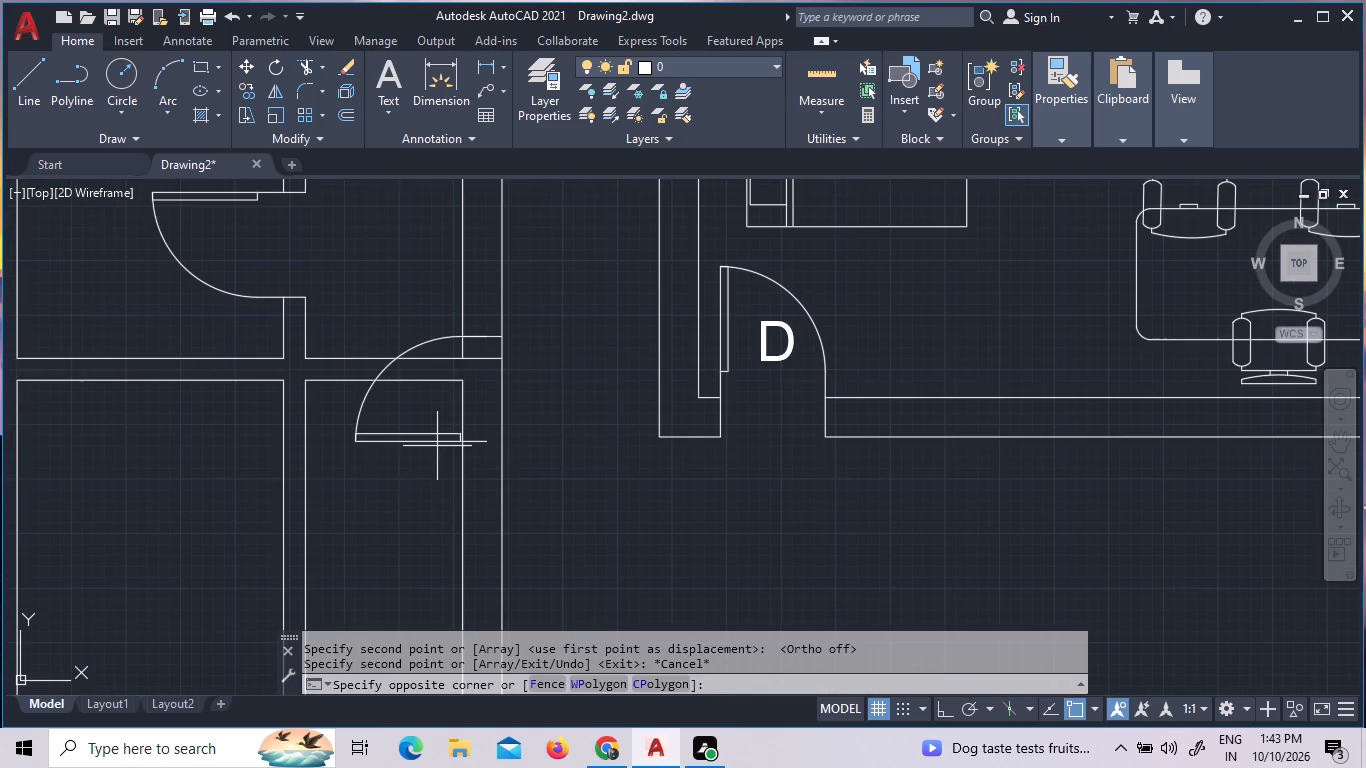
left_click(328, 389)
right_click(328, 389)
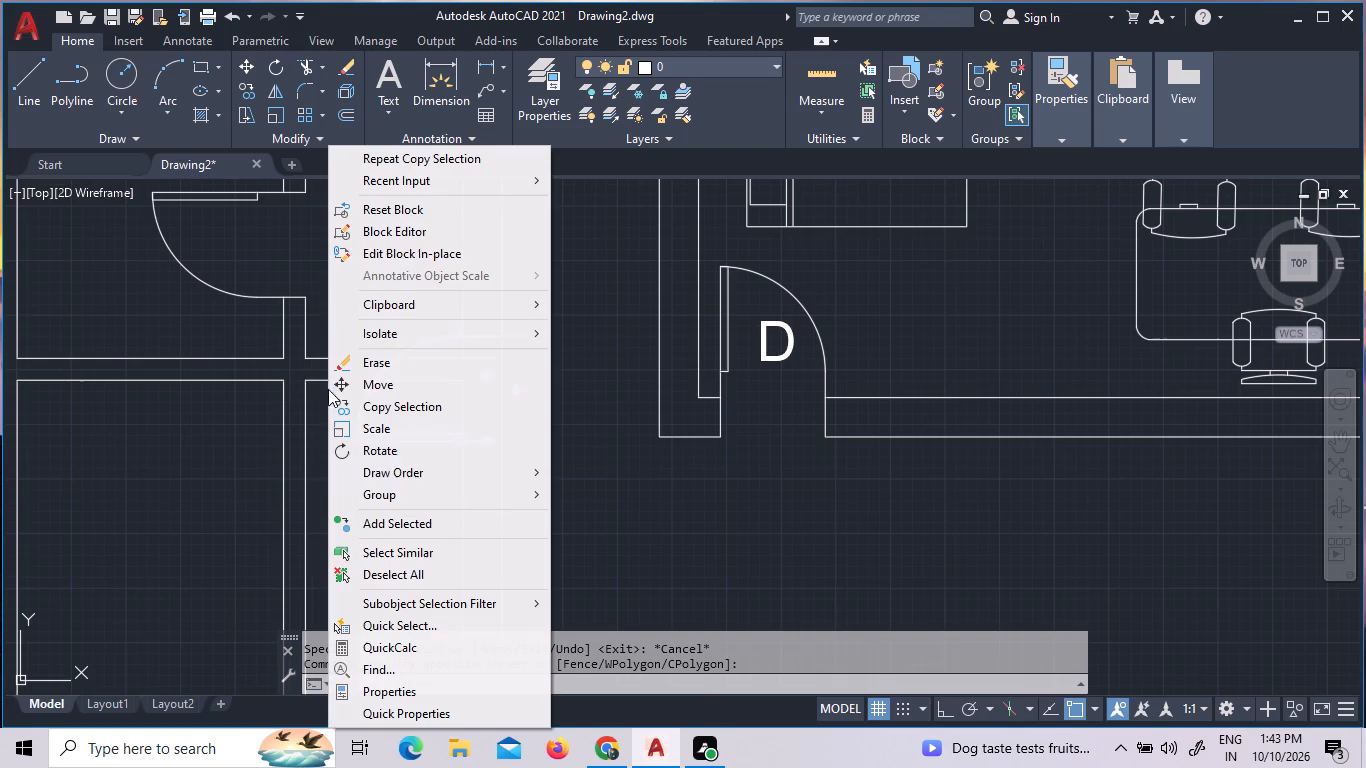
left_click(388, 393)
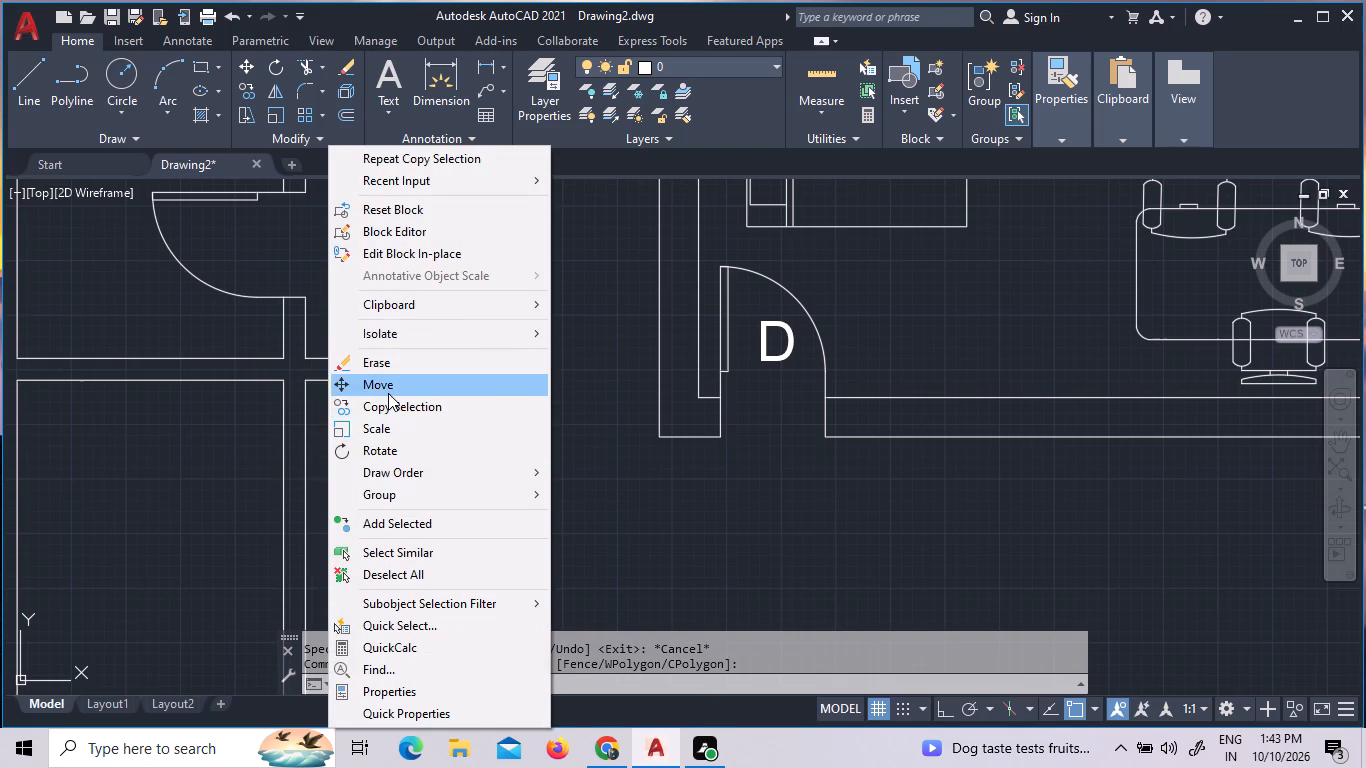
left_click(485, 440)
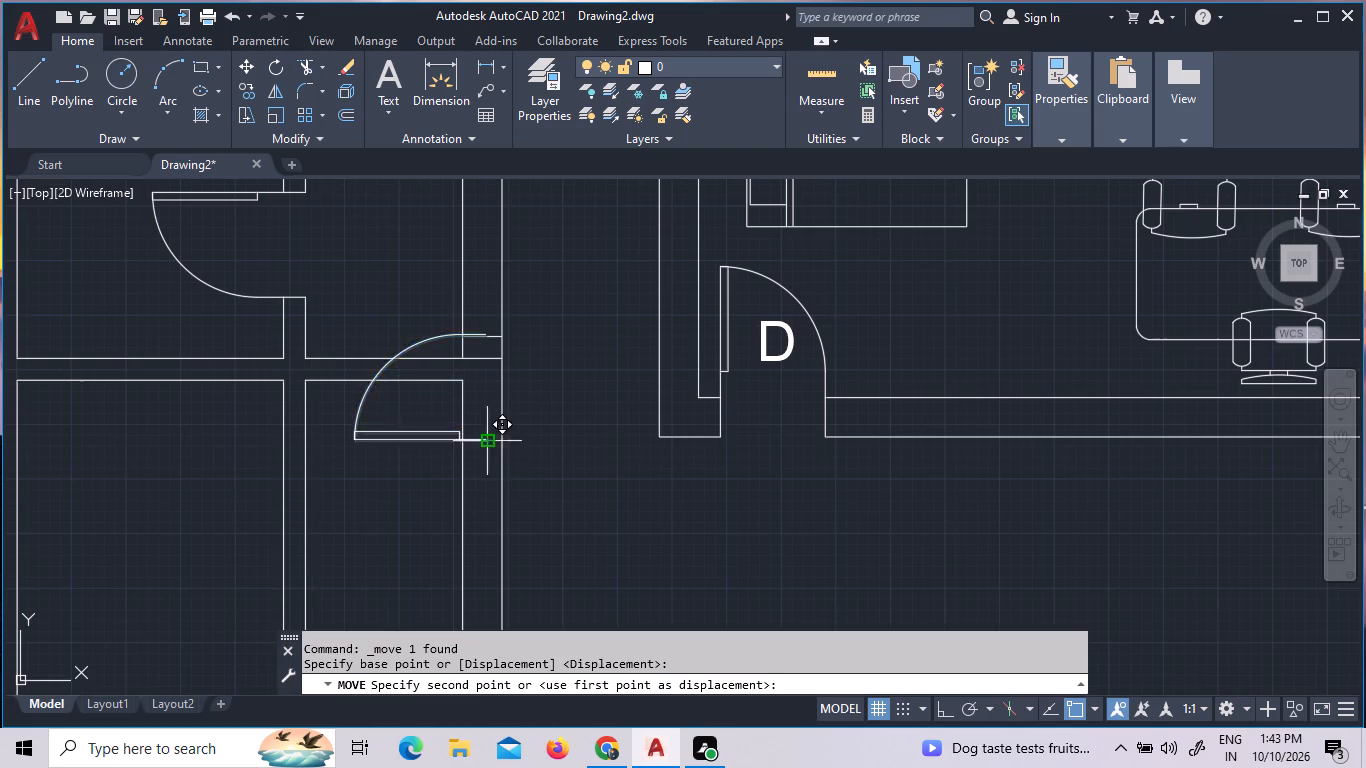
left_click(462, 340)
scroll(515, 539, "down", 2)
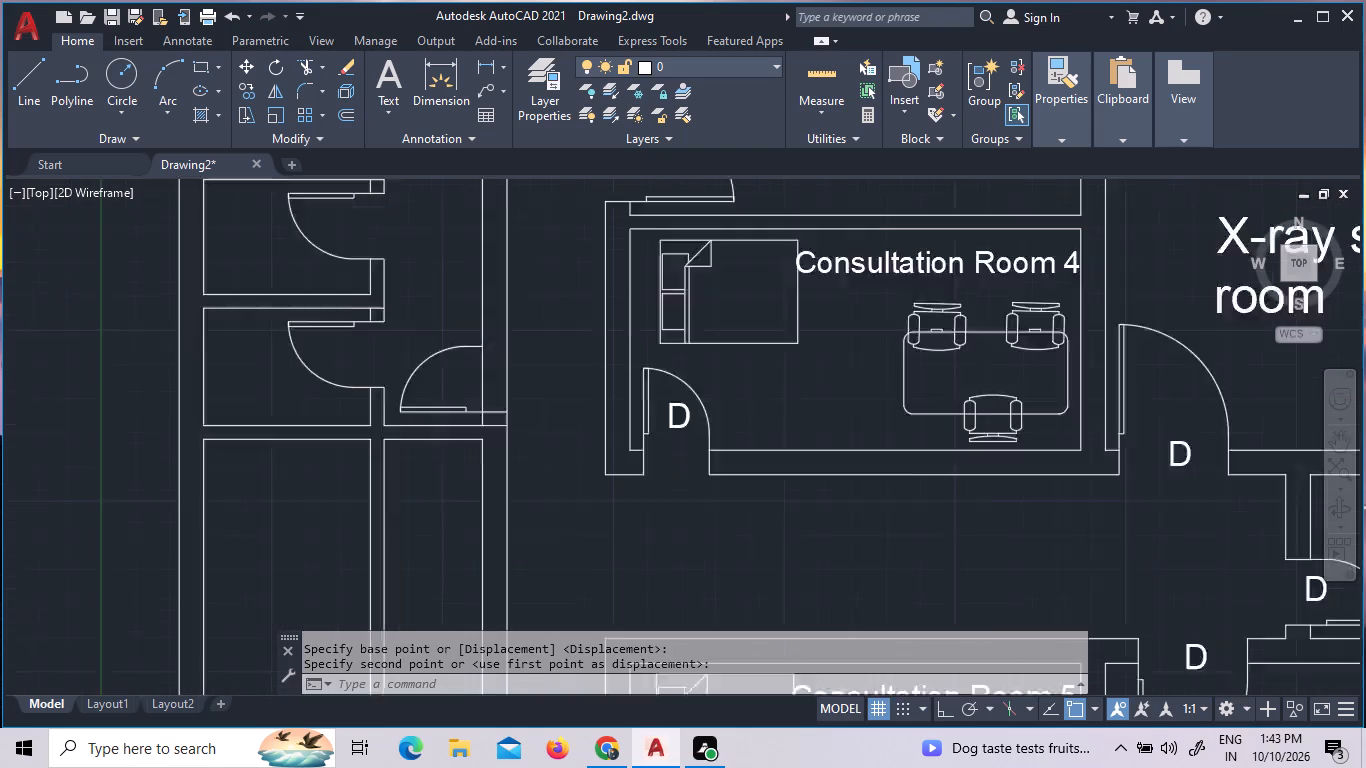
Draw a jamb line across the bay's east wall thickness from the north end of the moved door's swing.
scroll(506, 409, "up", 3)
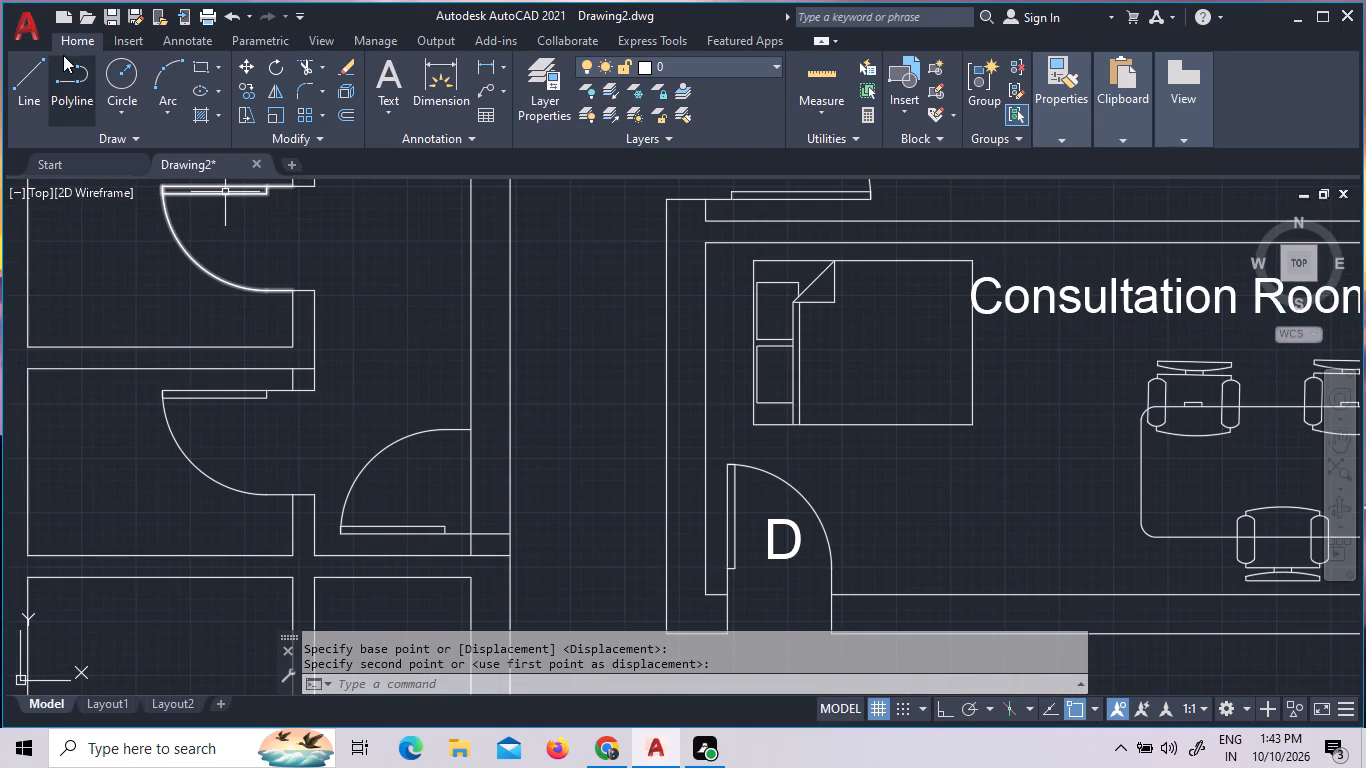
left_click(22, 70)
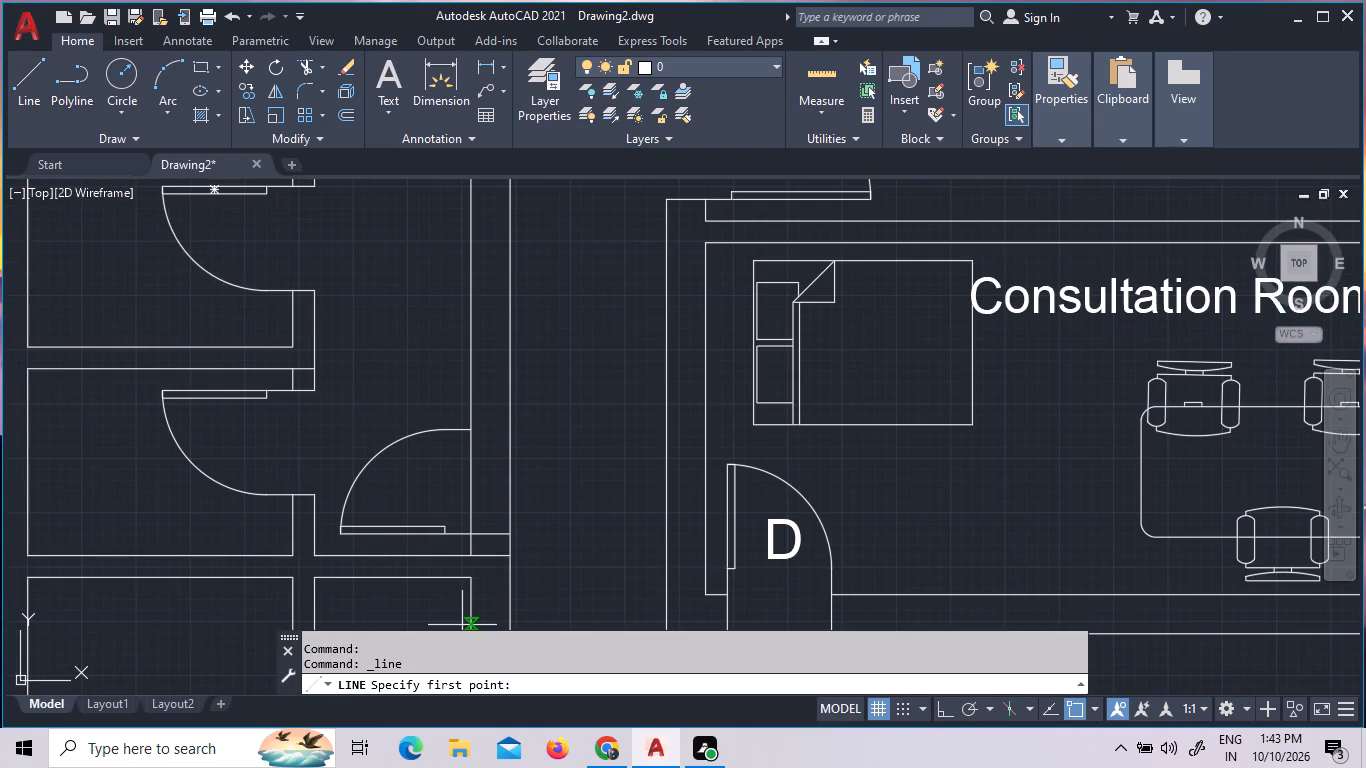
left_click(471, 433)
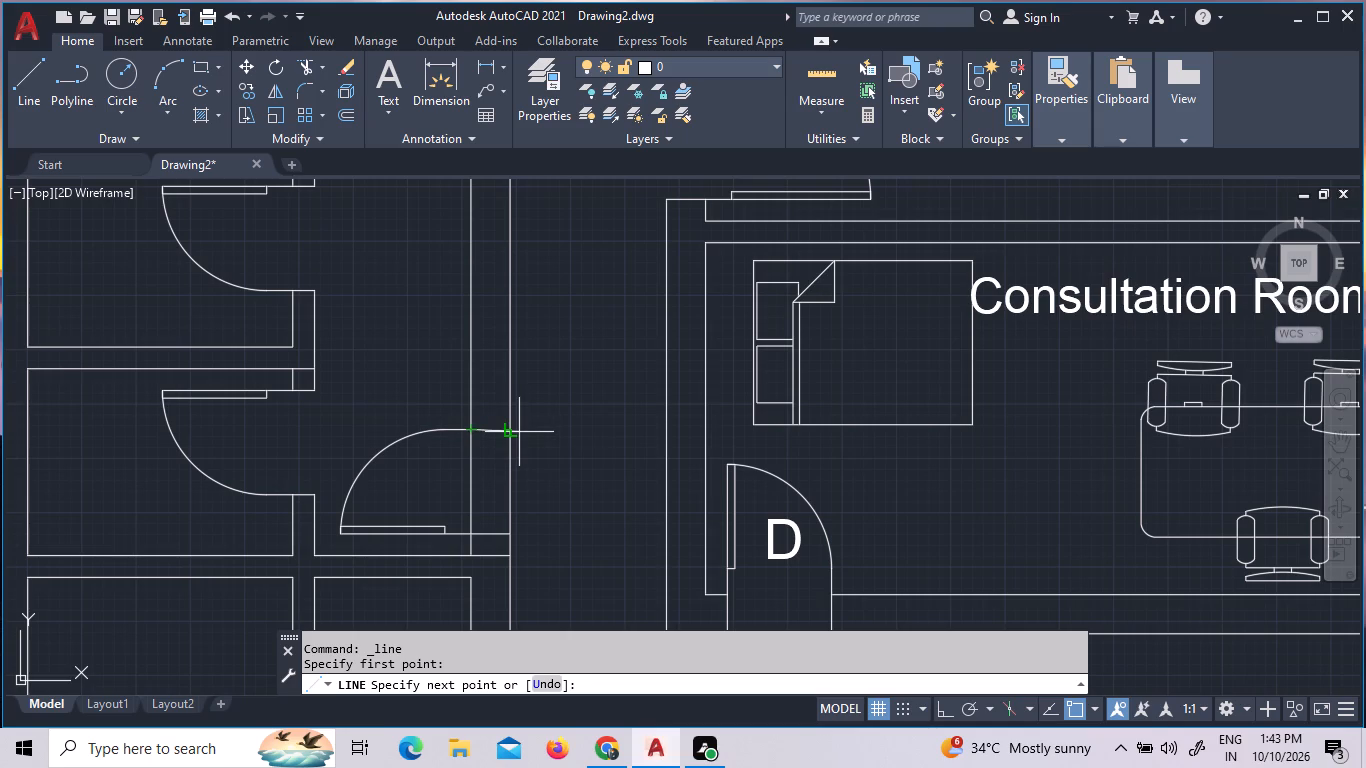
left_click(510, 430)
scroll(544, 427, "down", 3)
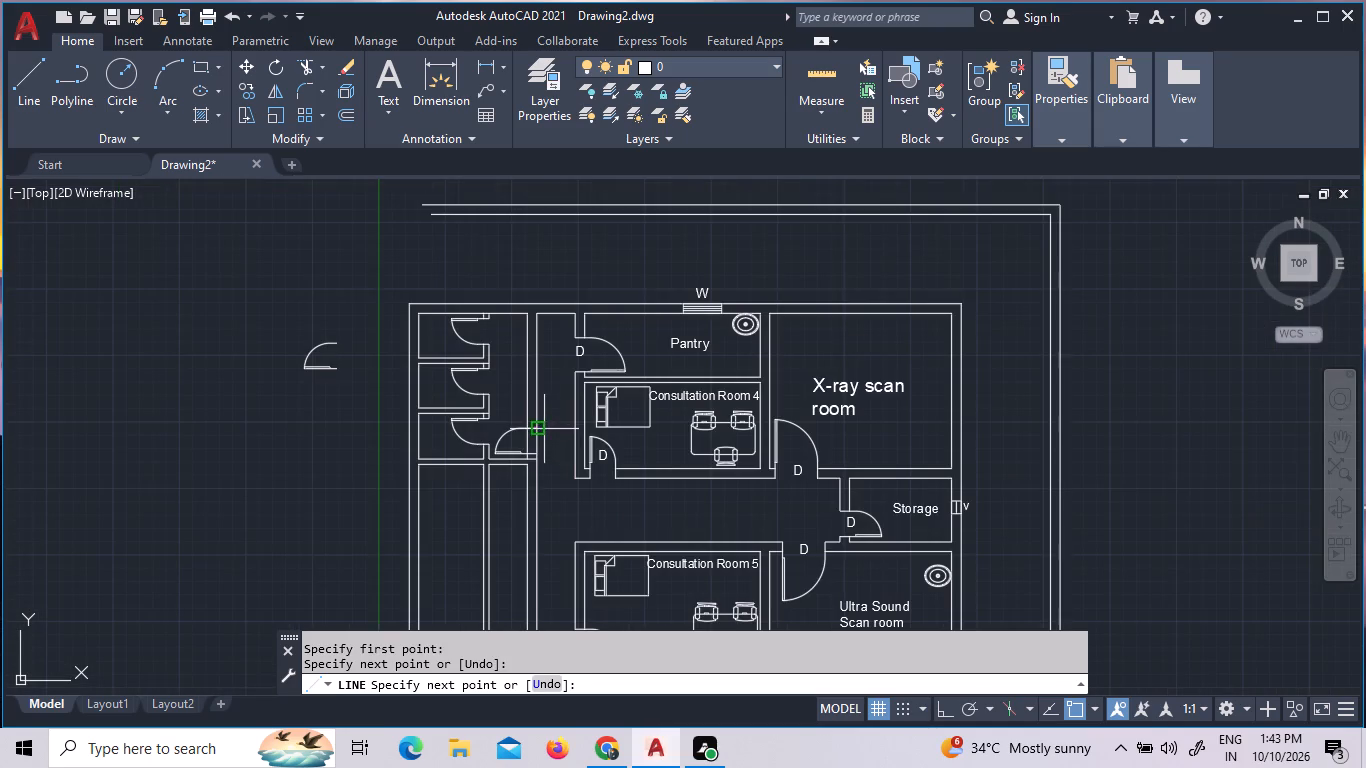
key("Escape")
key("Escape")
Trim both east wall lines between the door's jambs and the leftover line crossing the wall thickness just south of the doorway.
key("t")
key("r")
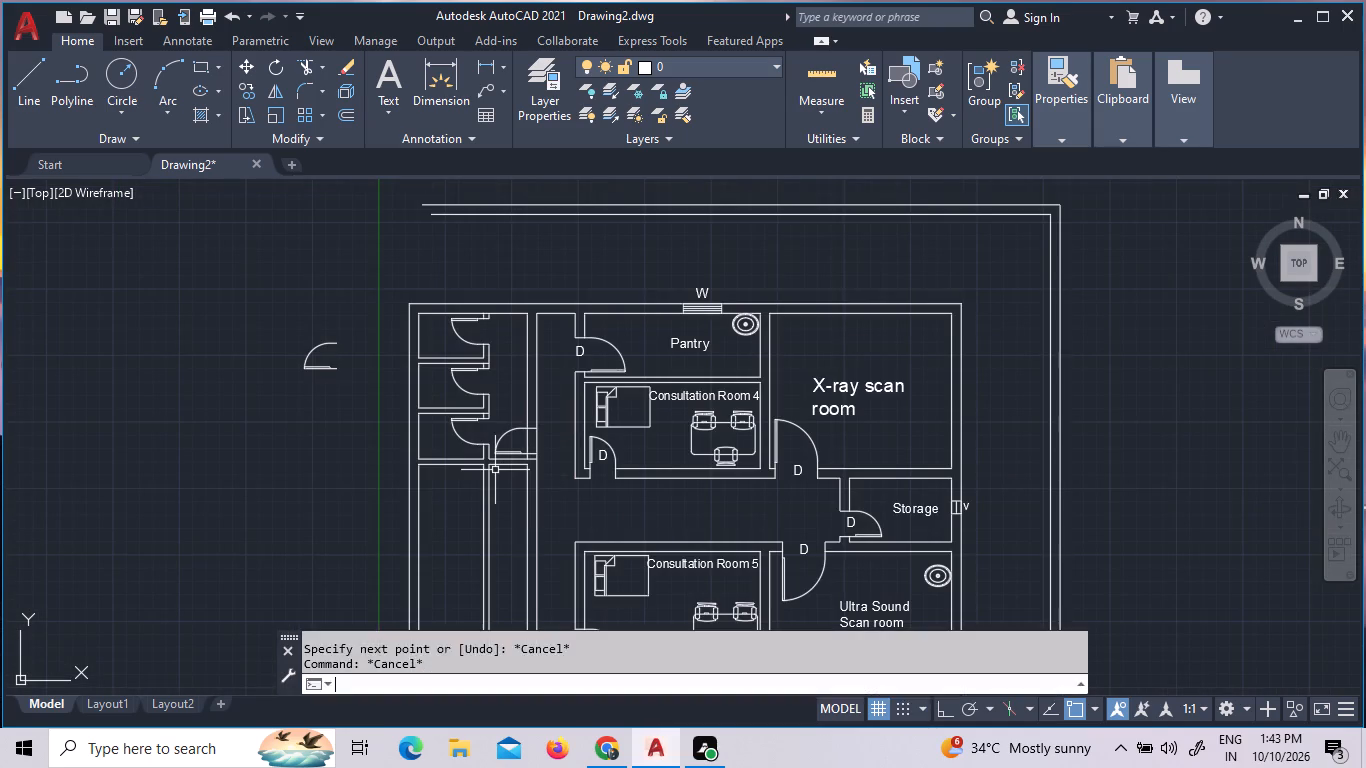
key("space")
key("space")
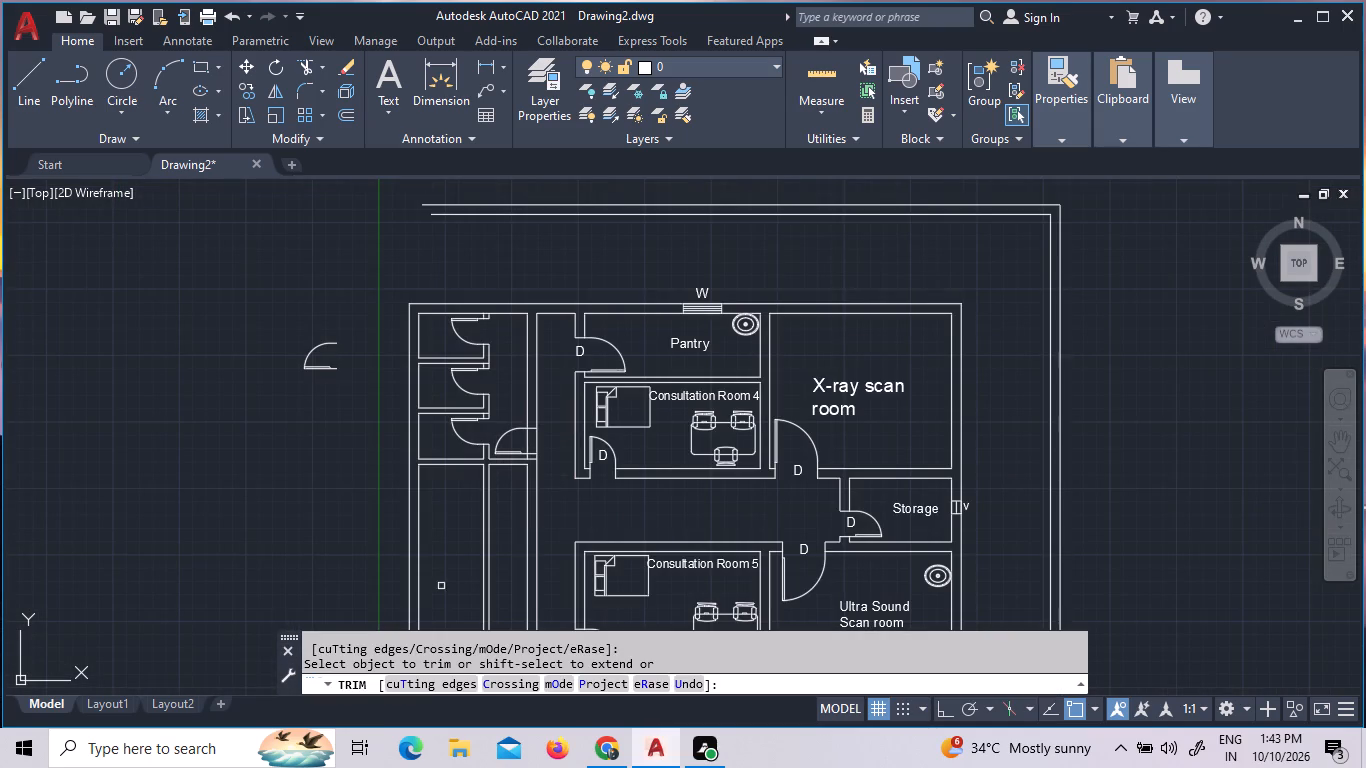
left_click(524, 444)
left_click(552, 449)
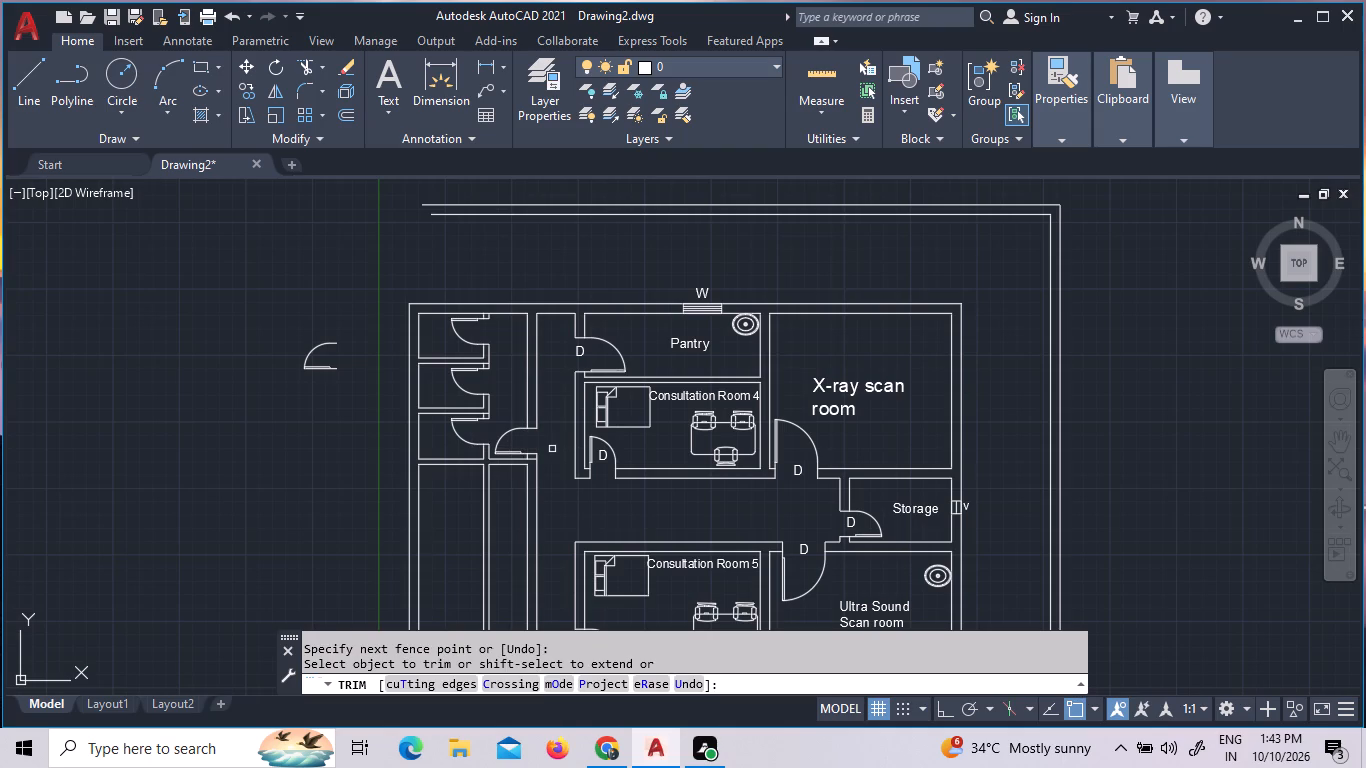
scroll(542, 470, "up", 3)
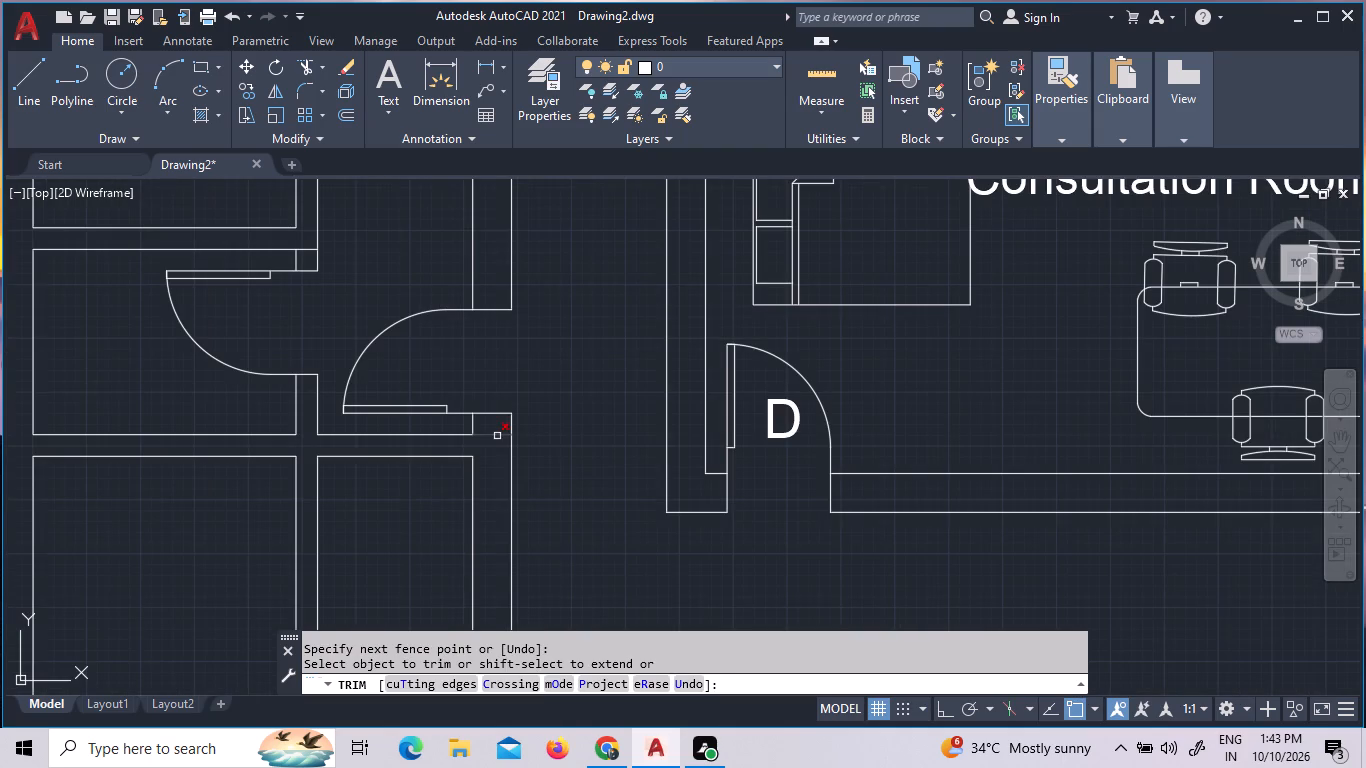
left_click(487, 434)
scroll(493, 436, "down", 2)
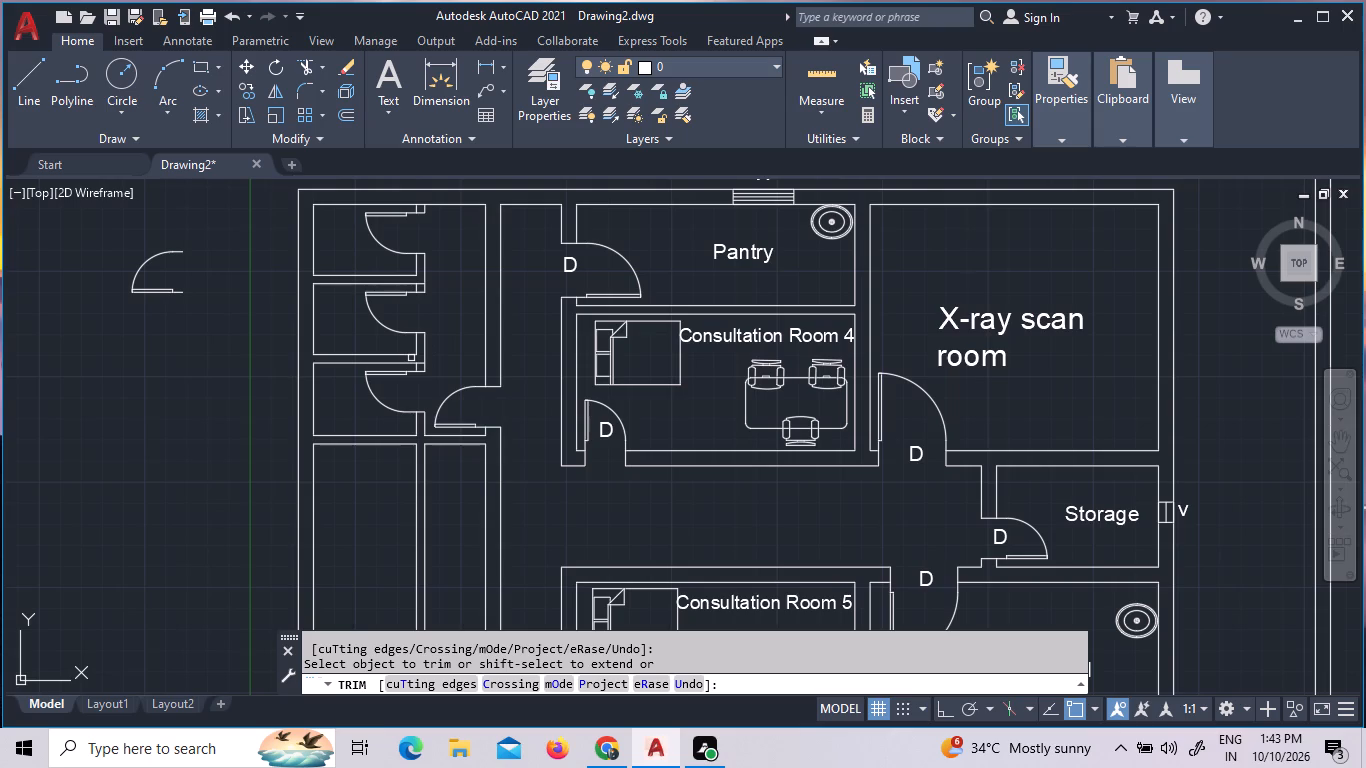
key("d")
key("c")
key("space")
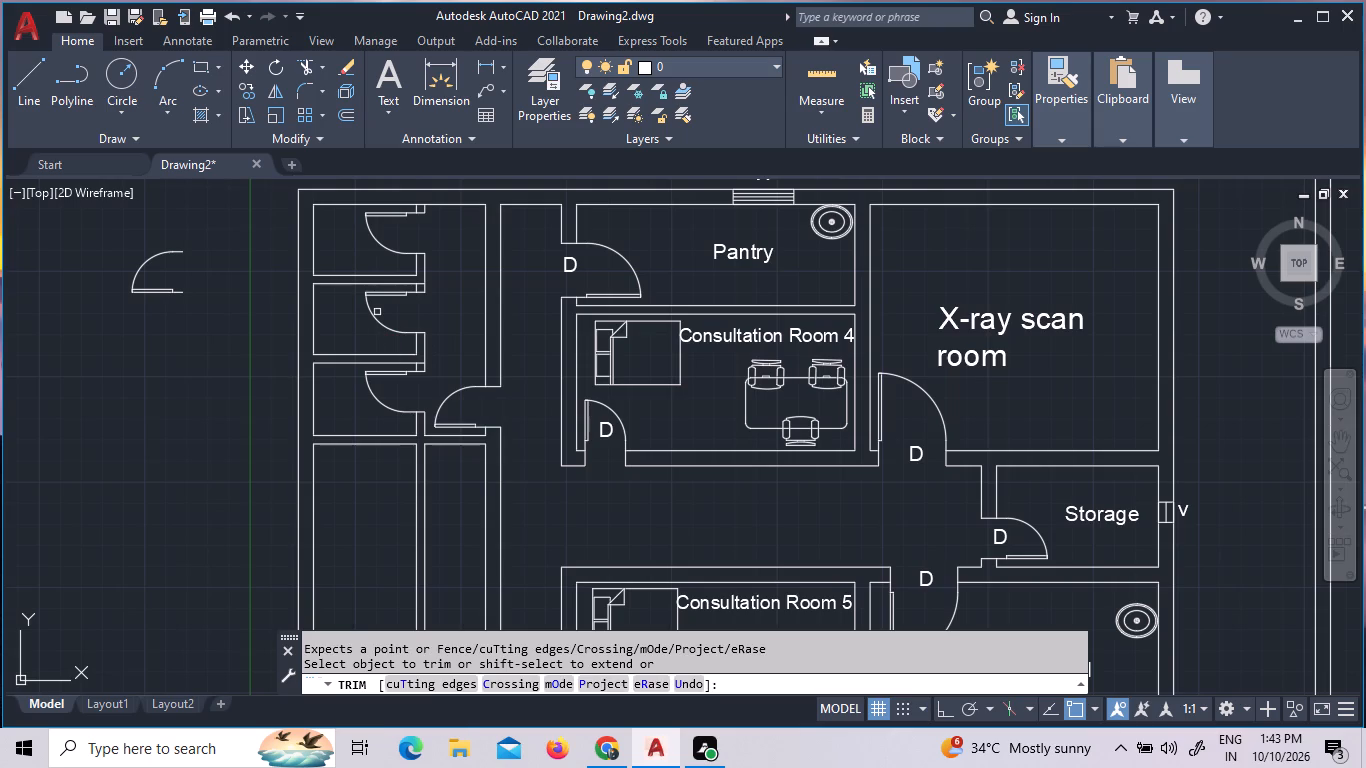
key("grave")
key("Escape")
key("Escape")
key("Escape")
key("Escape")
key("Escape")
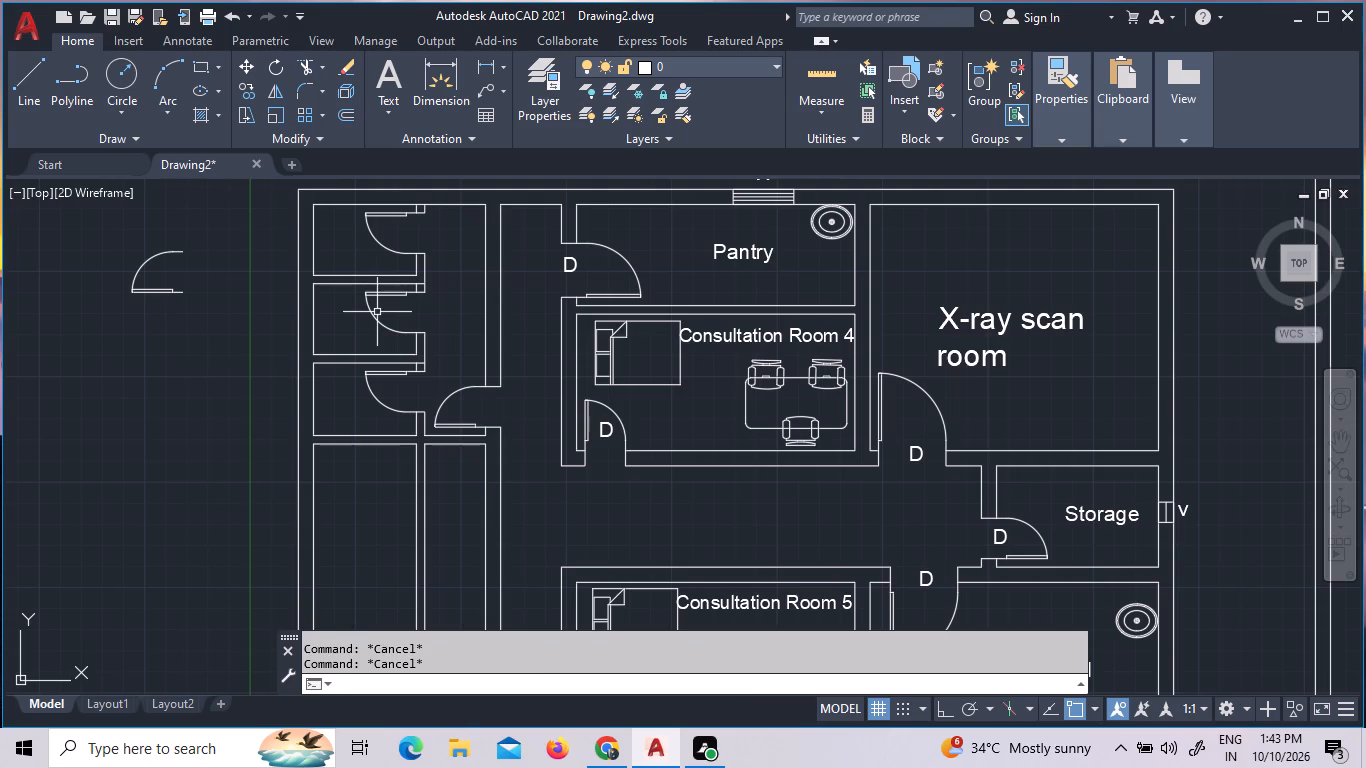
Open DesignCenter and browse the folder tree from Autodesk AdSSO up through Program Files to Local Disk (C:) for drawing content.
type("dc")
key("space")
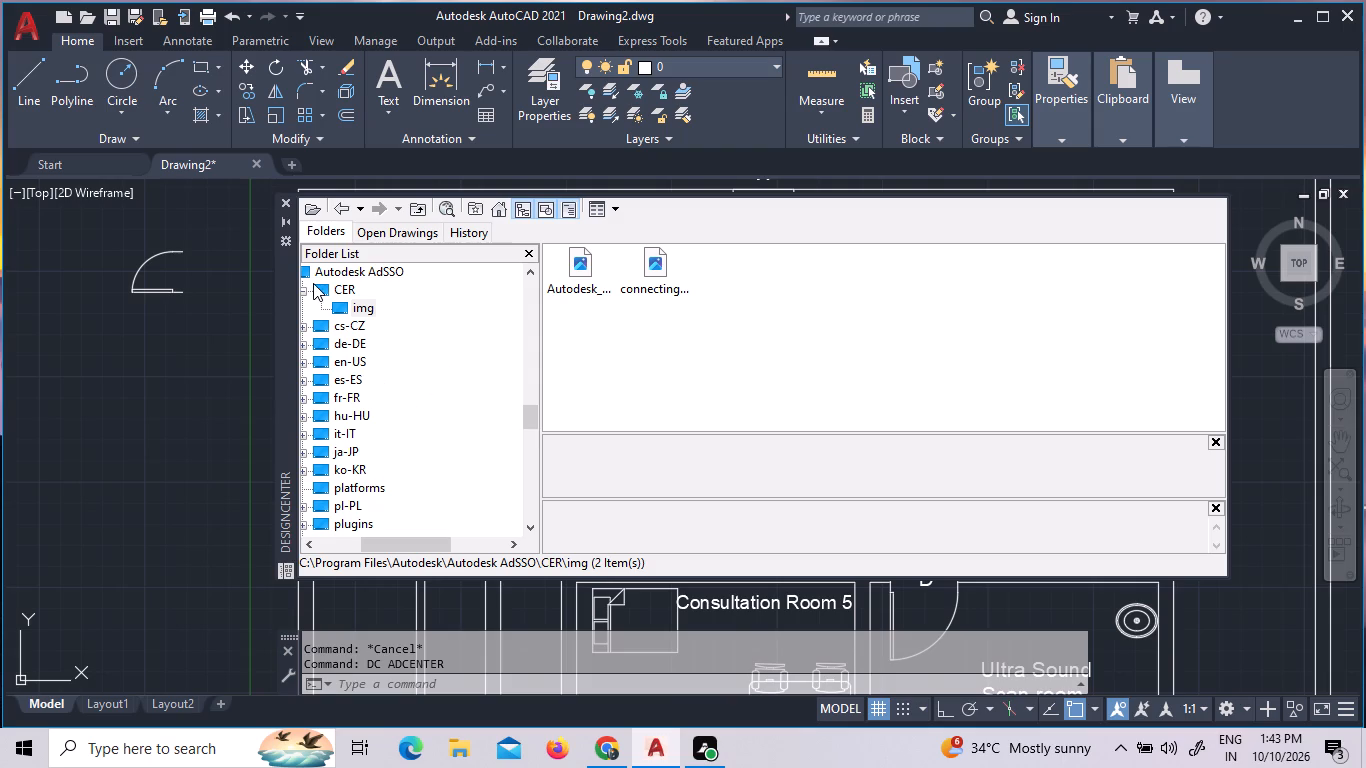
left_click(304, 541)
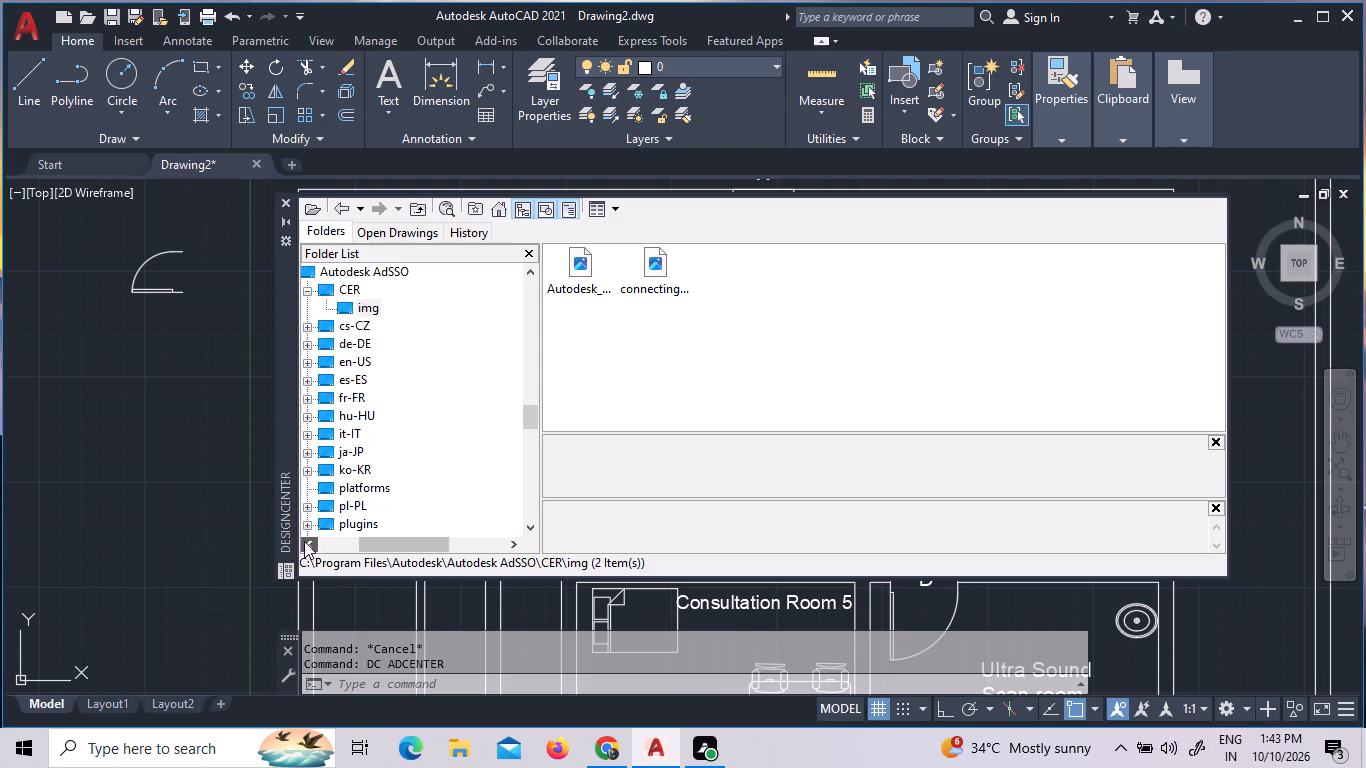
left_click(304, 541)
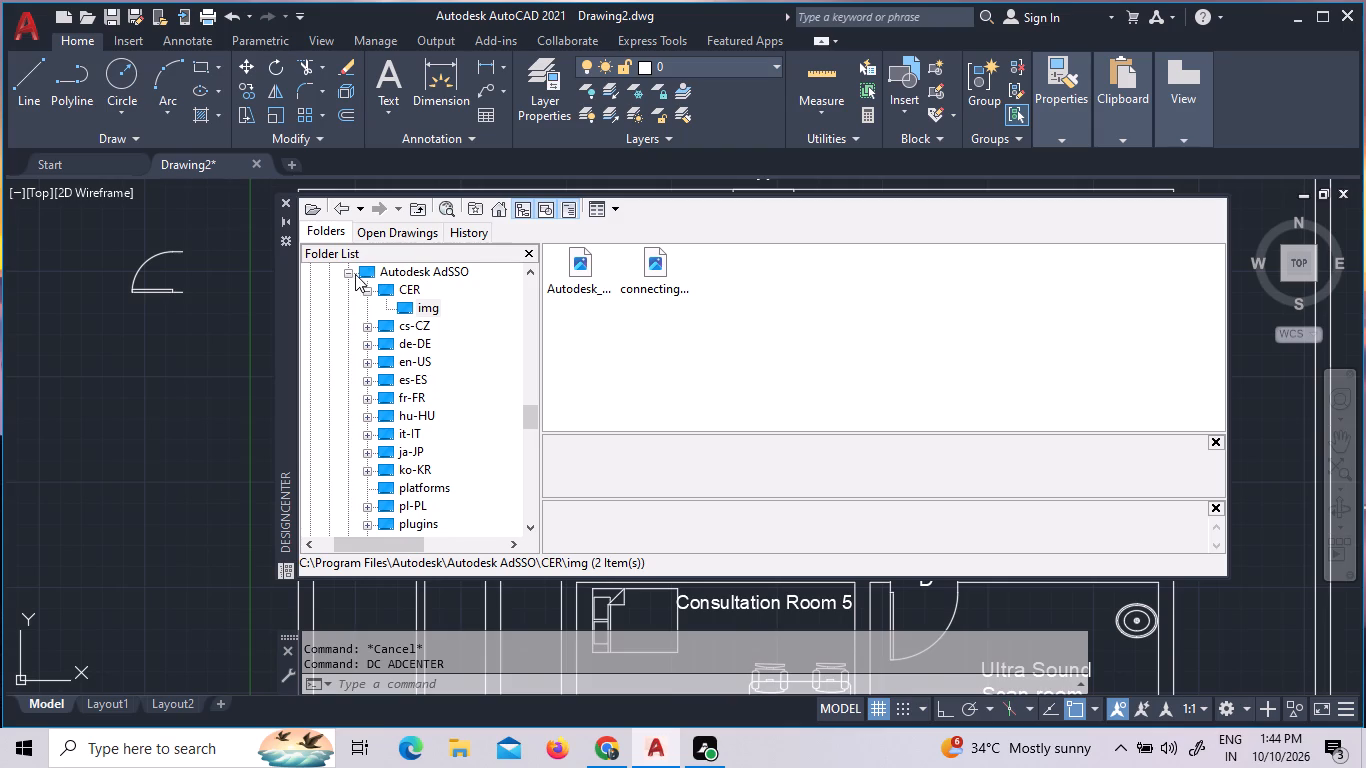
left_click(349, 276)
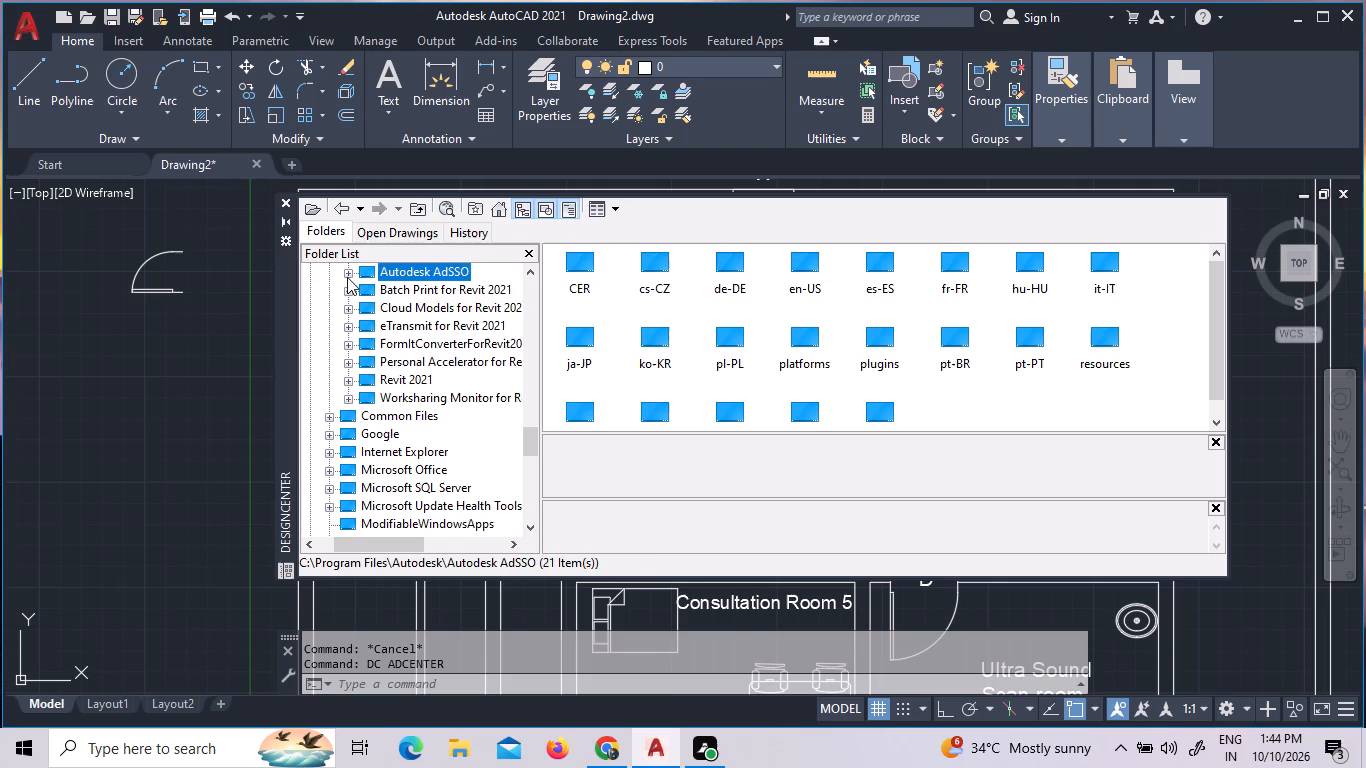
left_click(345, 271)
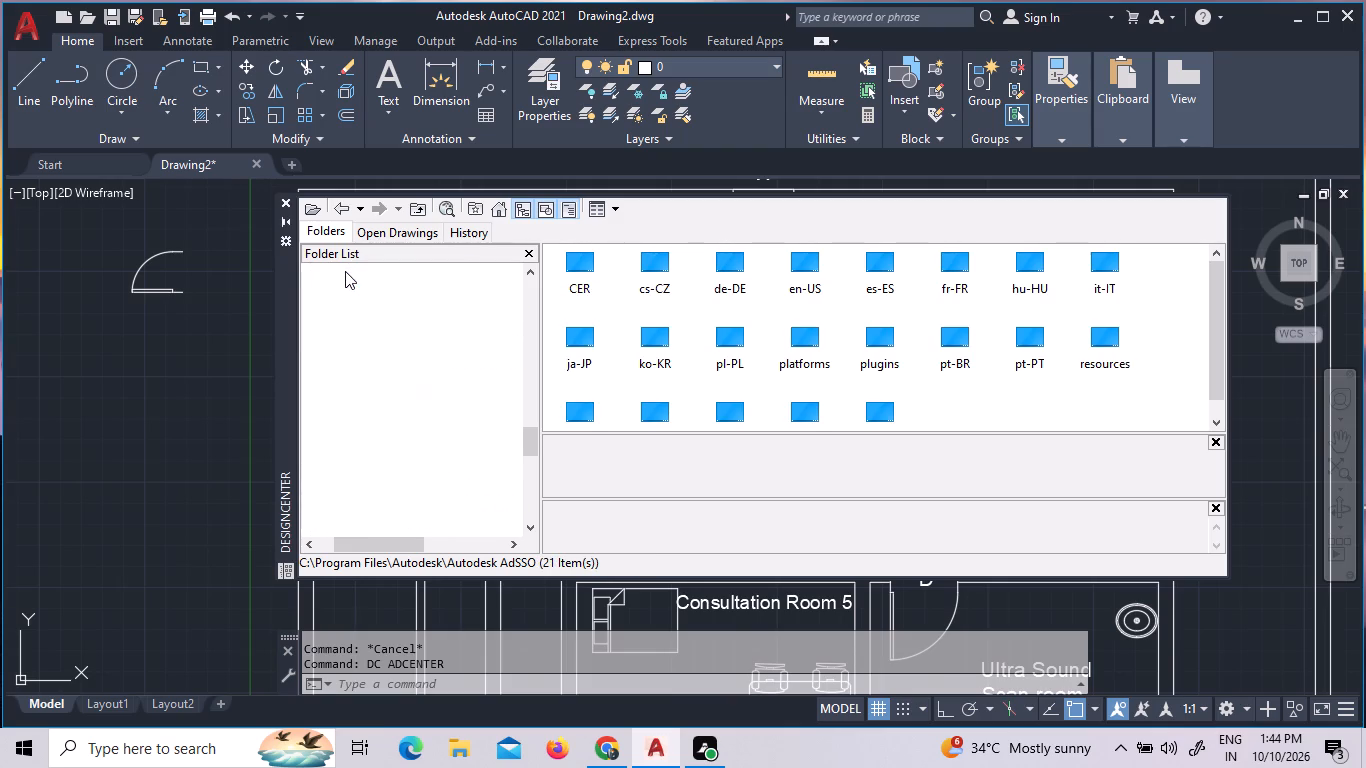
left_click(345, 271)
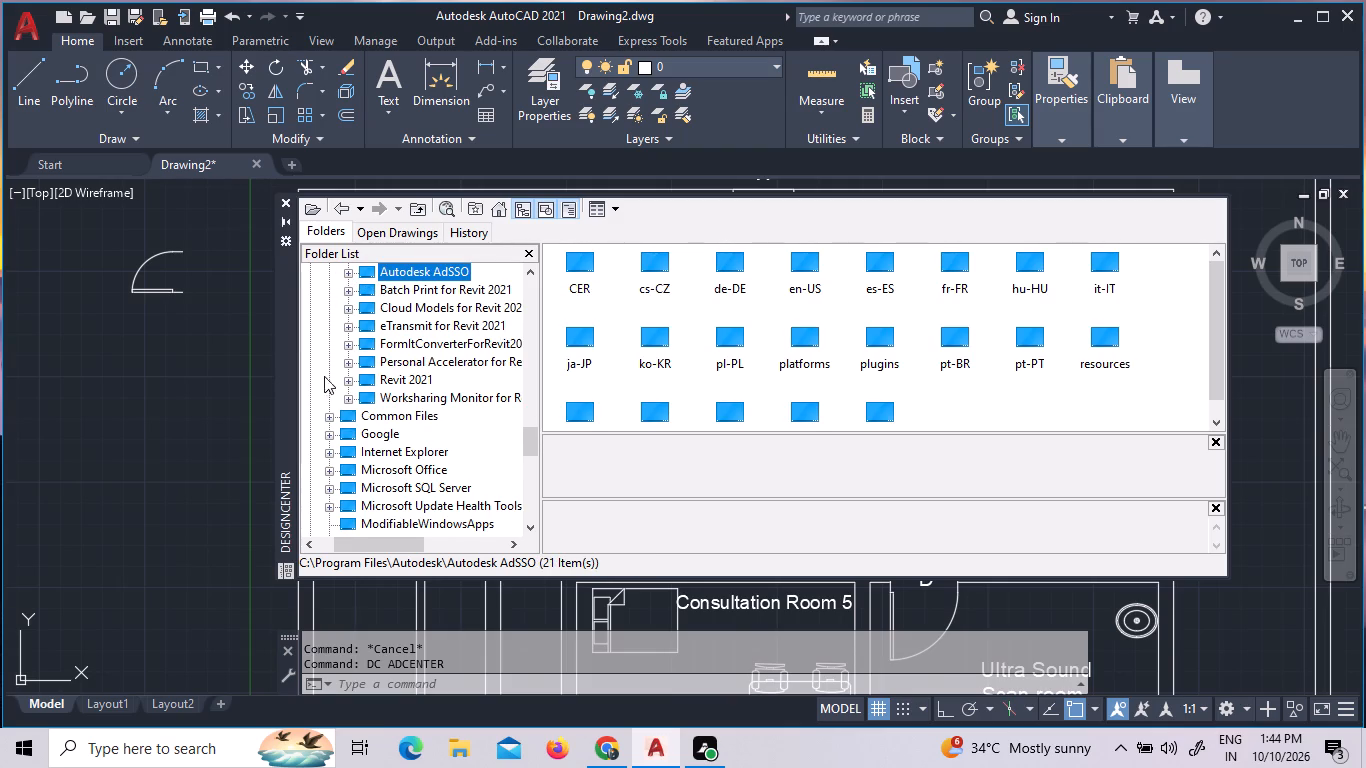
left_click(312, 547)
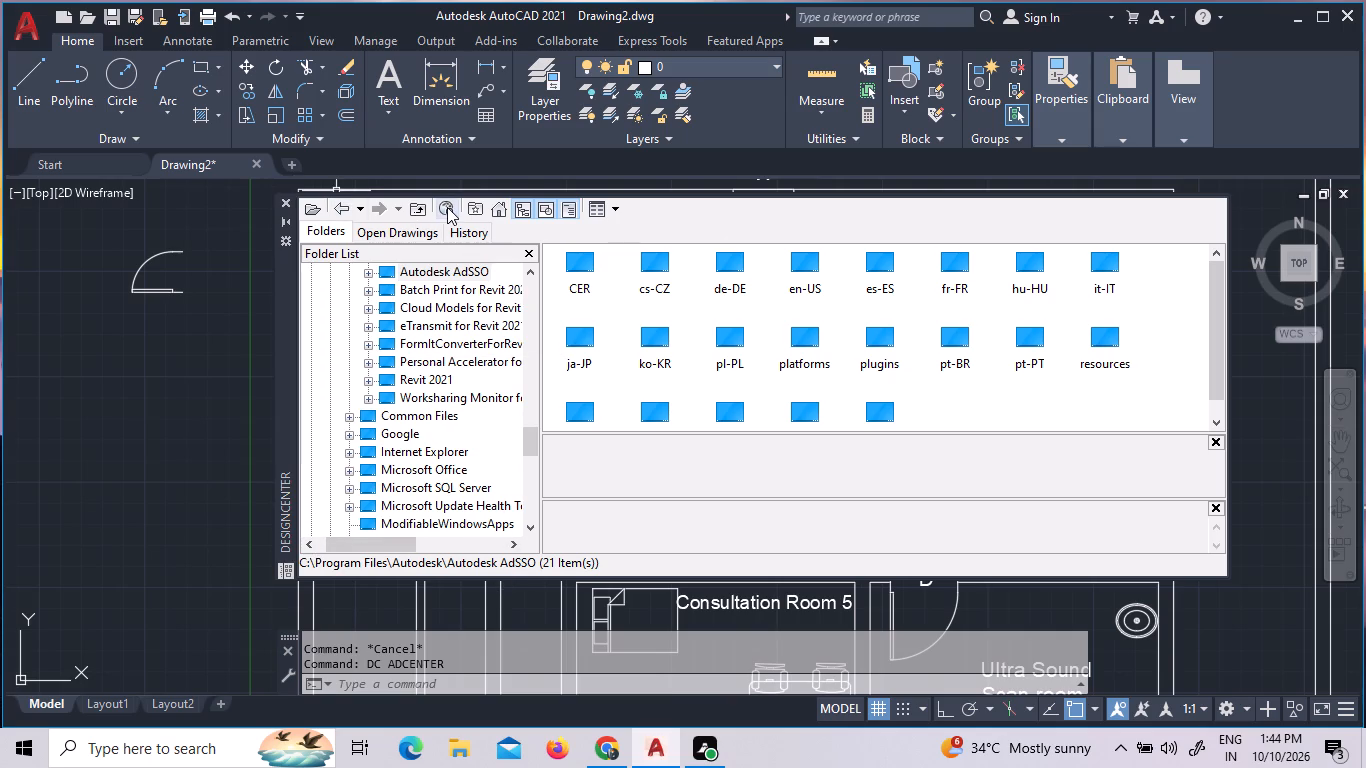
left_click(421, 211)
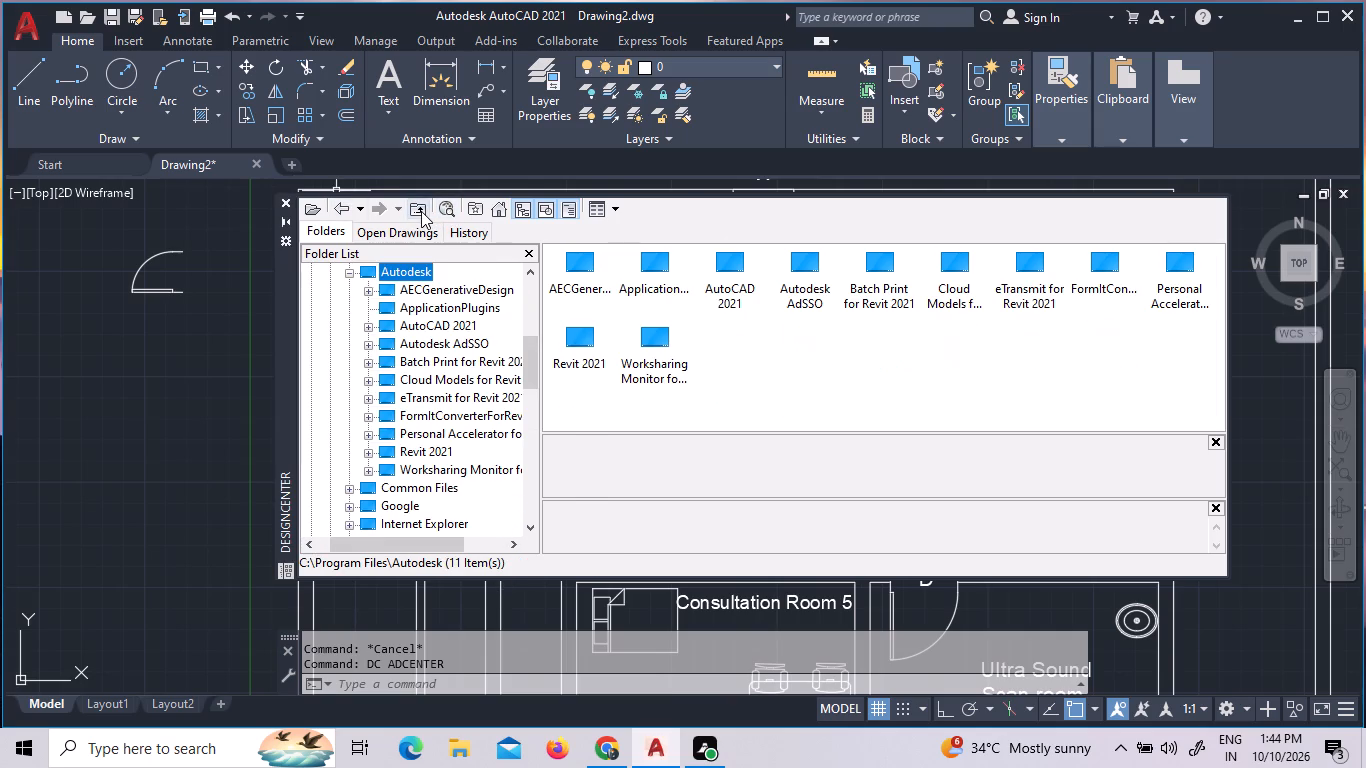
left_click(421, 211)
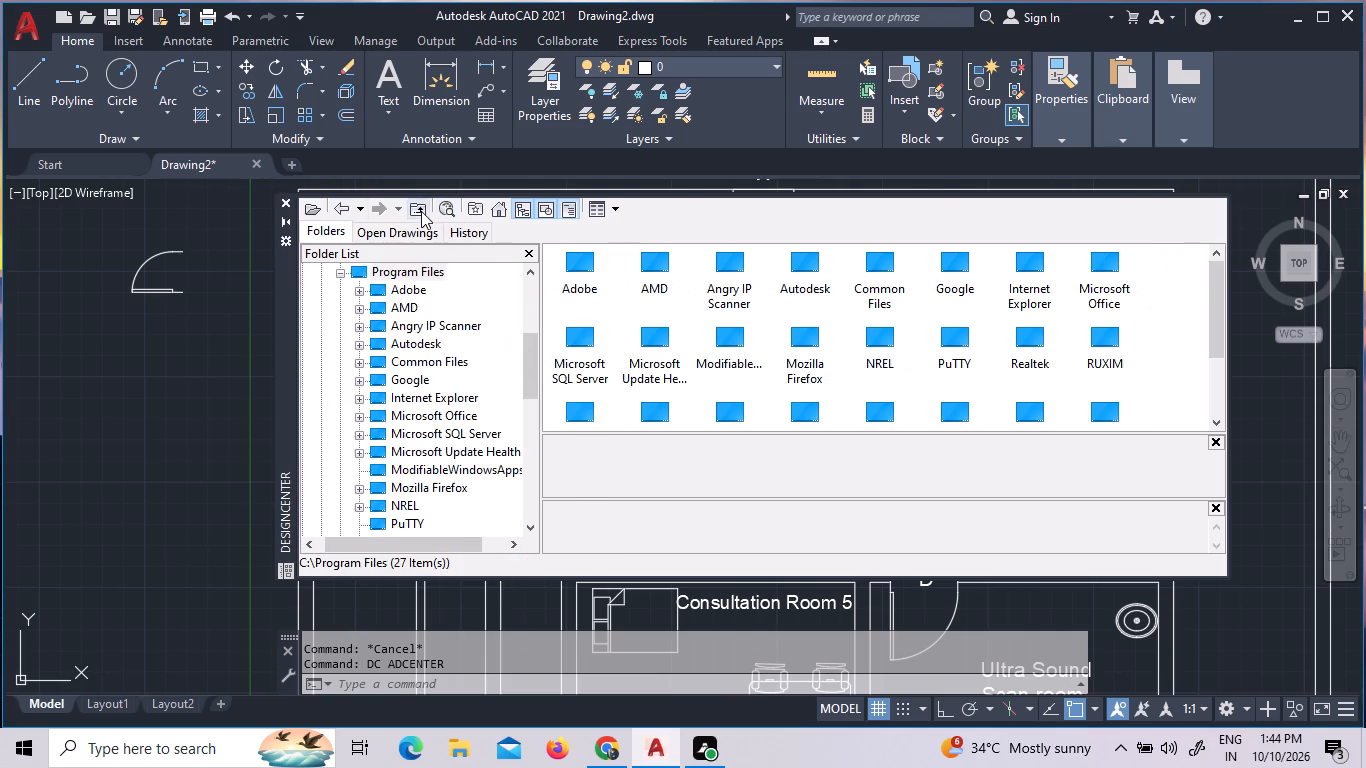
left_click(403, 346)
double_click(403, 346)
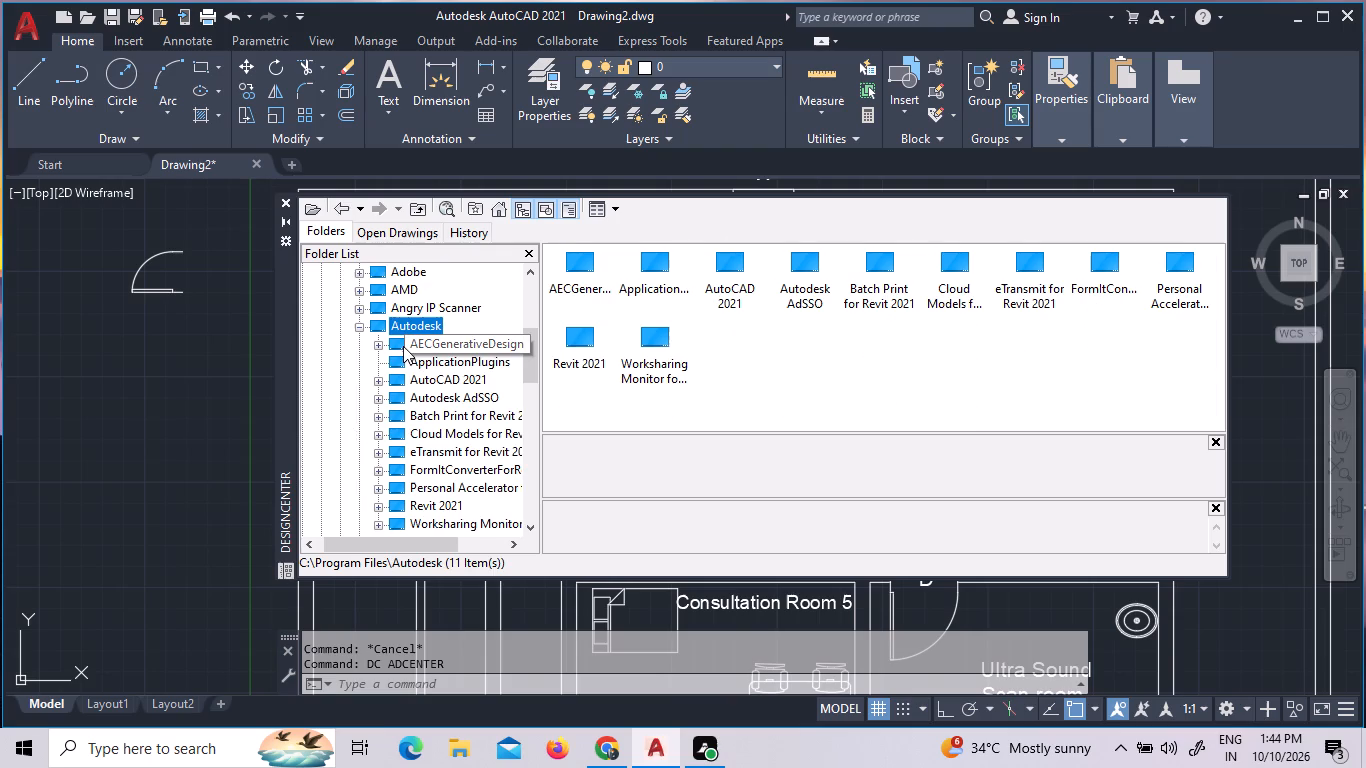
left_click(416, 206)
left_click(416, 206)
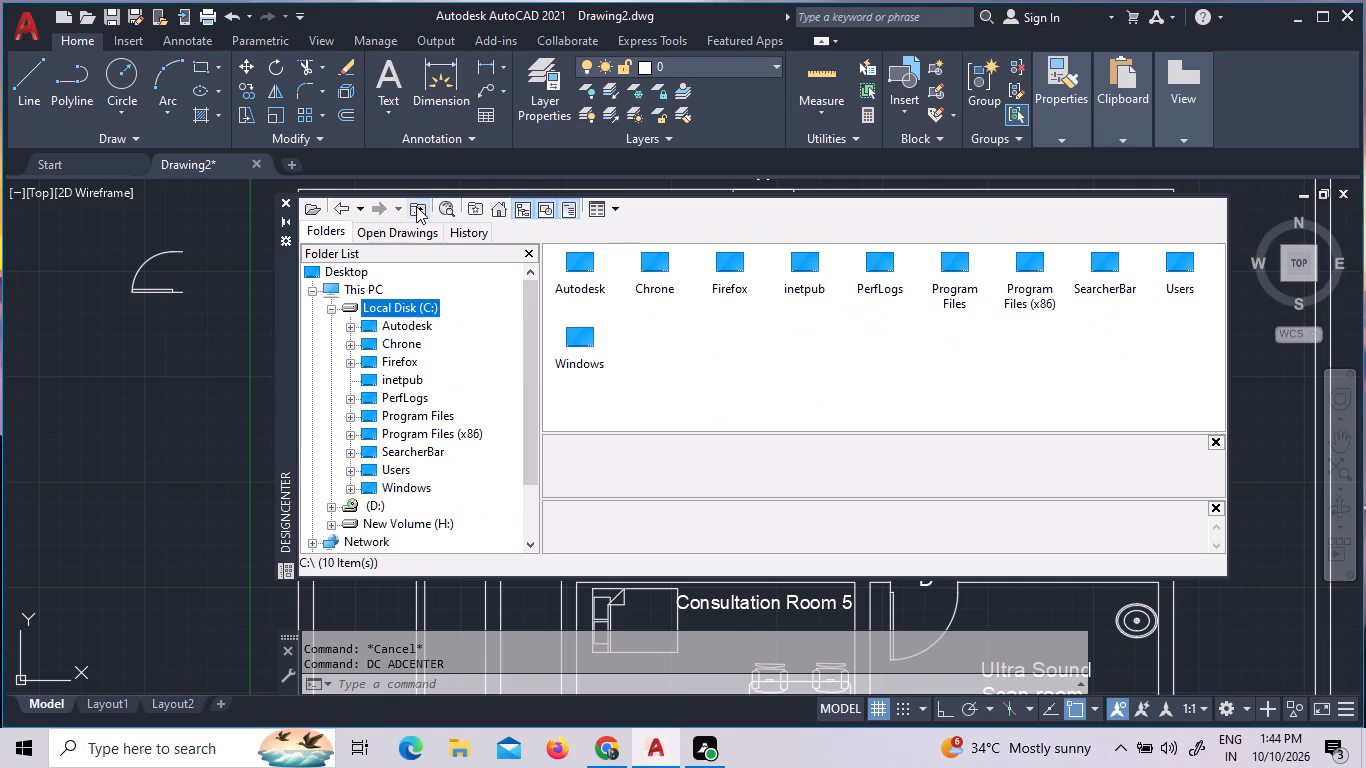
scroll(415, 286, "down", 10)
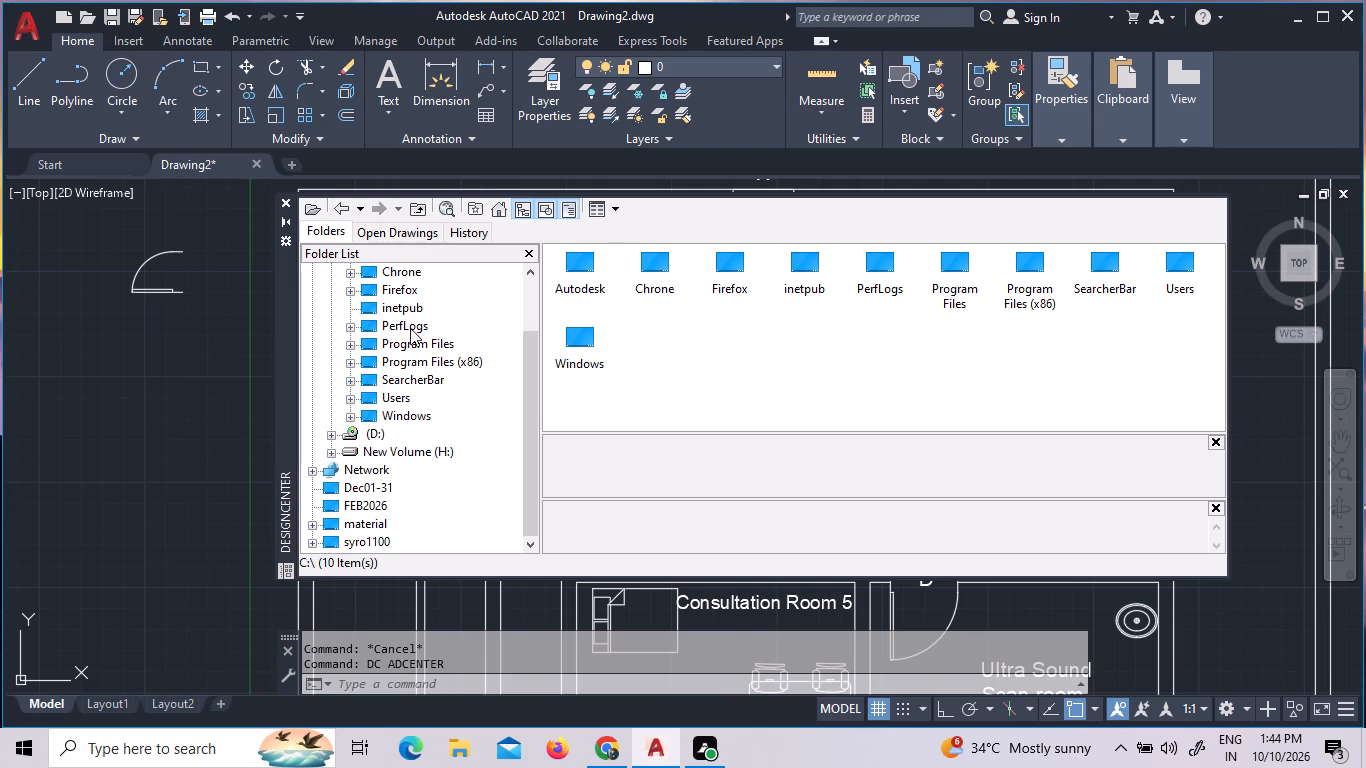
scroll(404, 469, "up", 4)
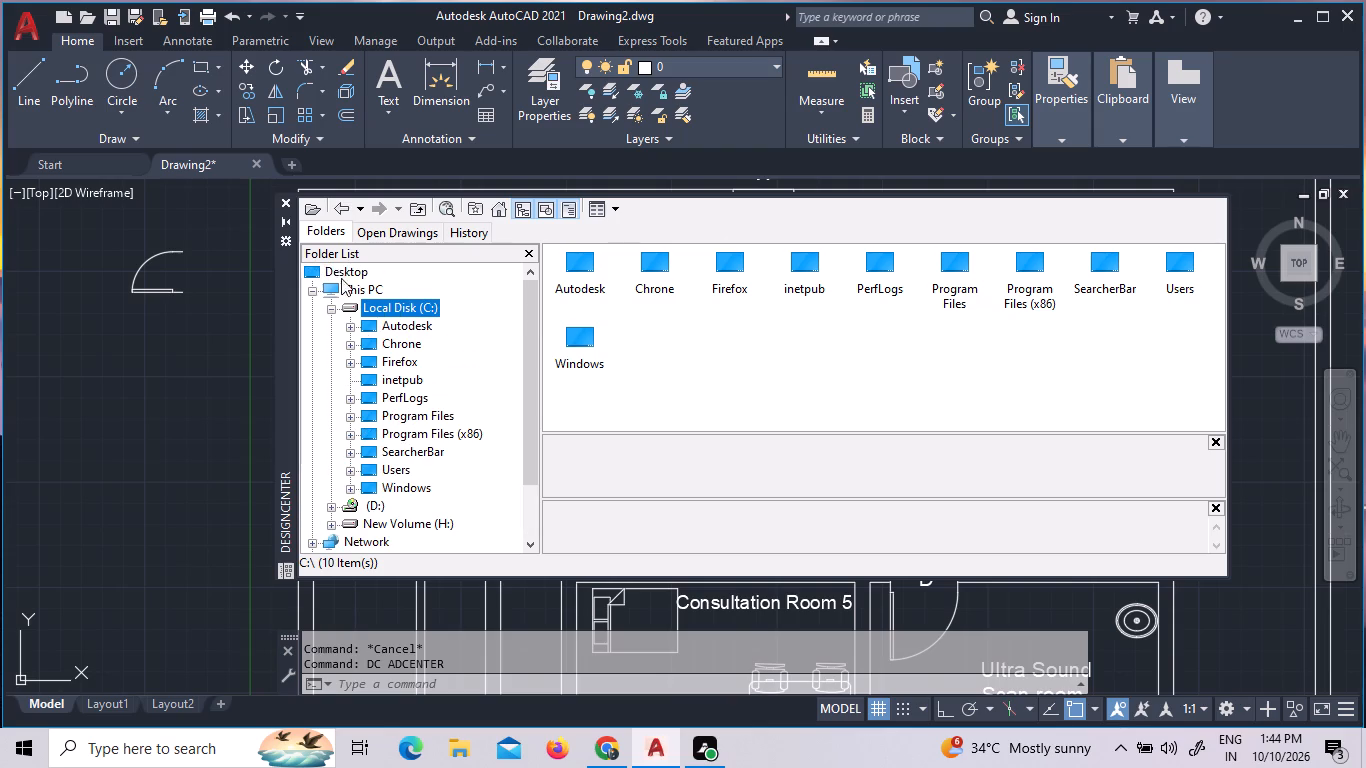
left_click(312, 210)
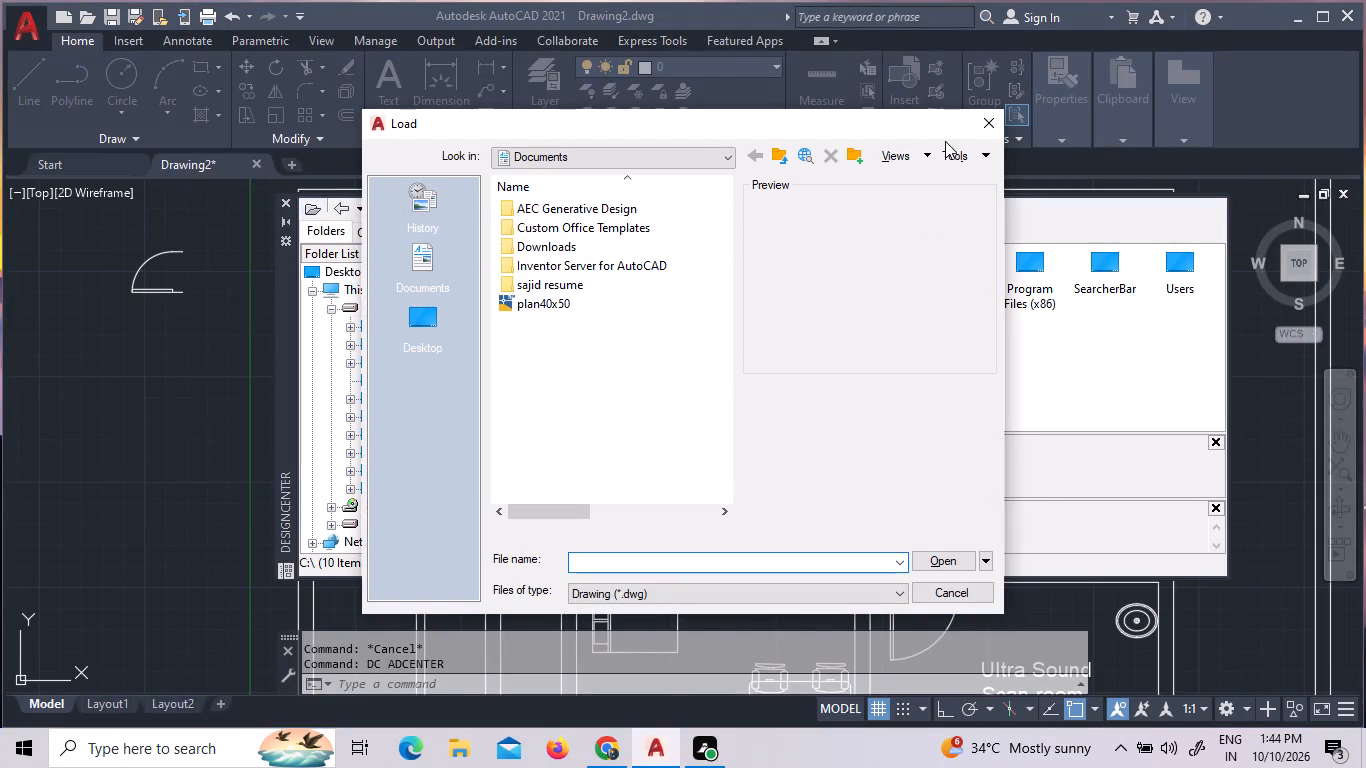
left_click(998, 116)
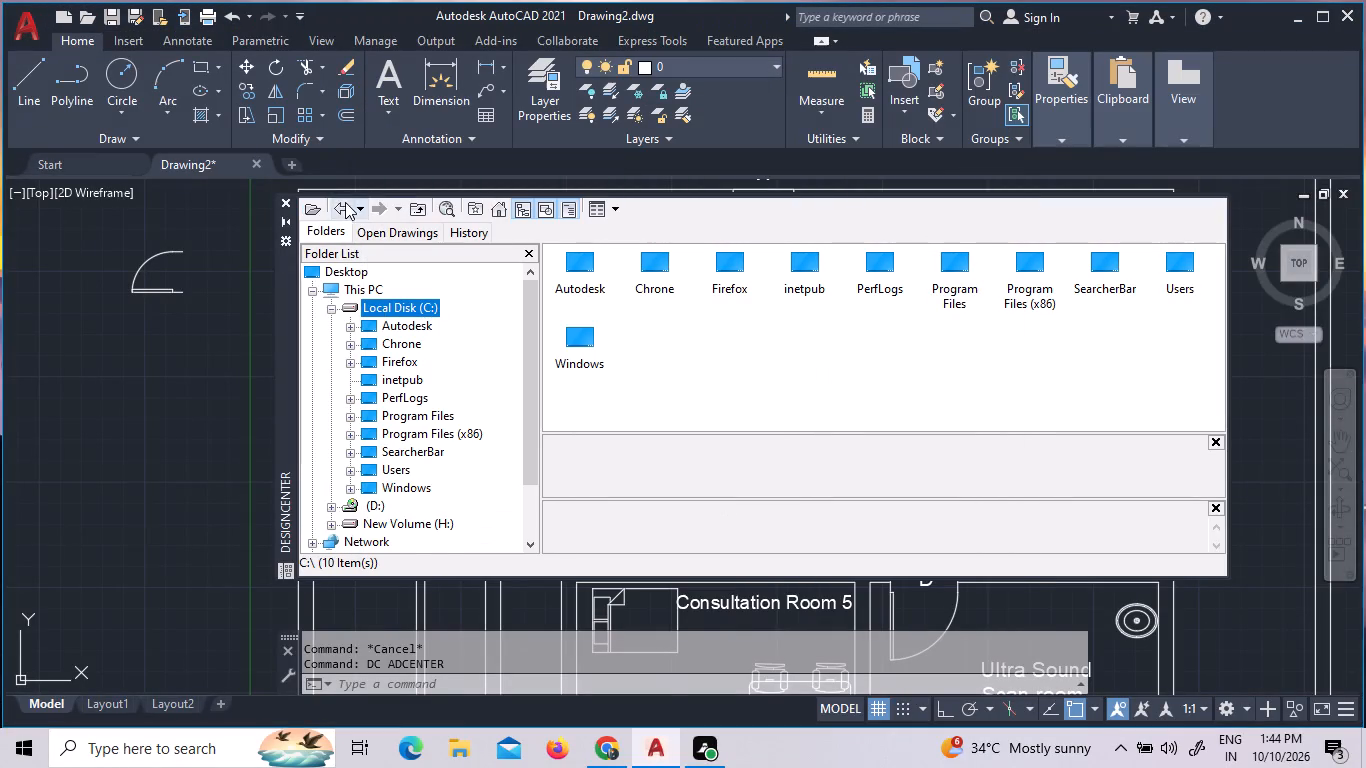
Go back through the previously visited DesignCenter locations to the Blocks of the Pipe Fittings.dwg sample drawing.
left_click(345, 202)
left_click(345, 202)
left_click(345, 202)
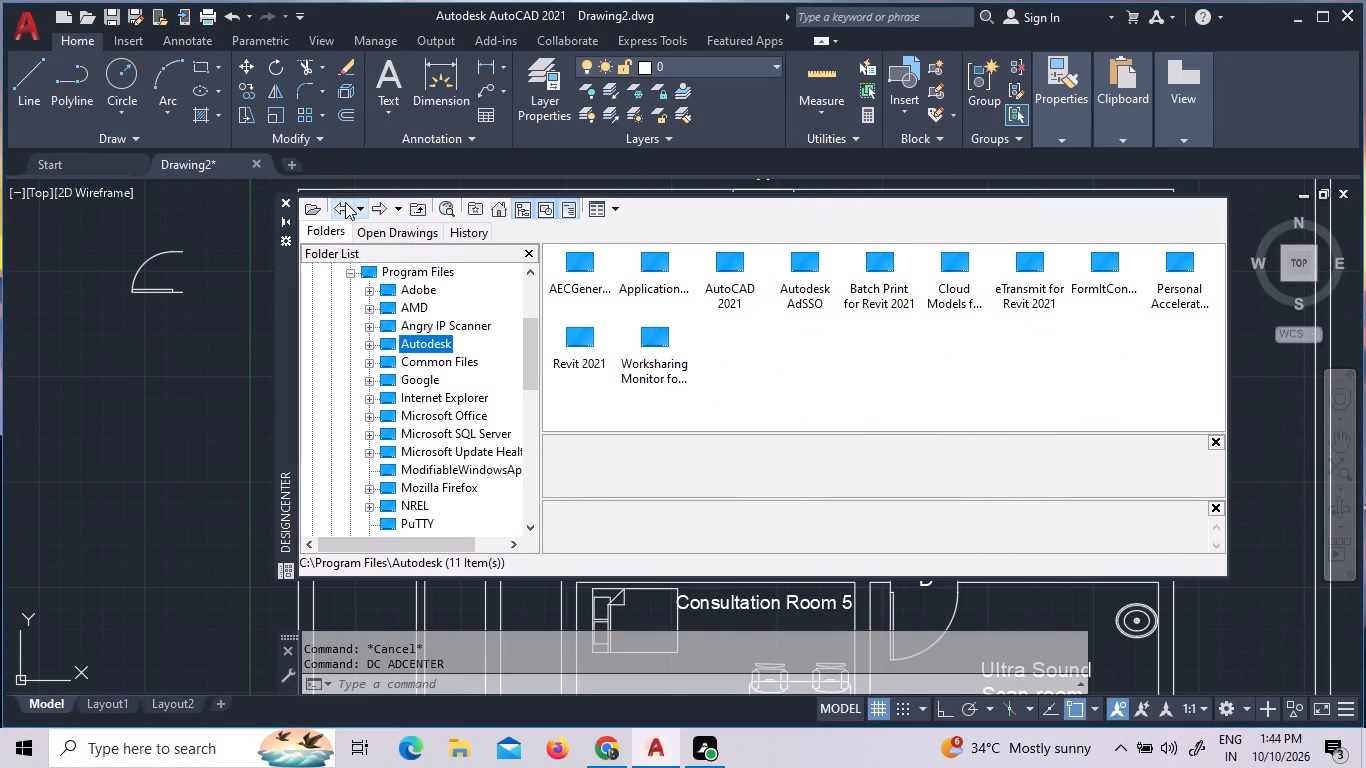
left_click(347, 210)
left_click(347, 210)
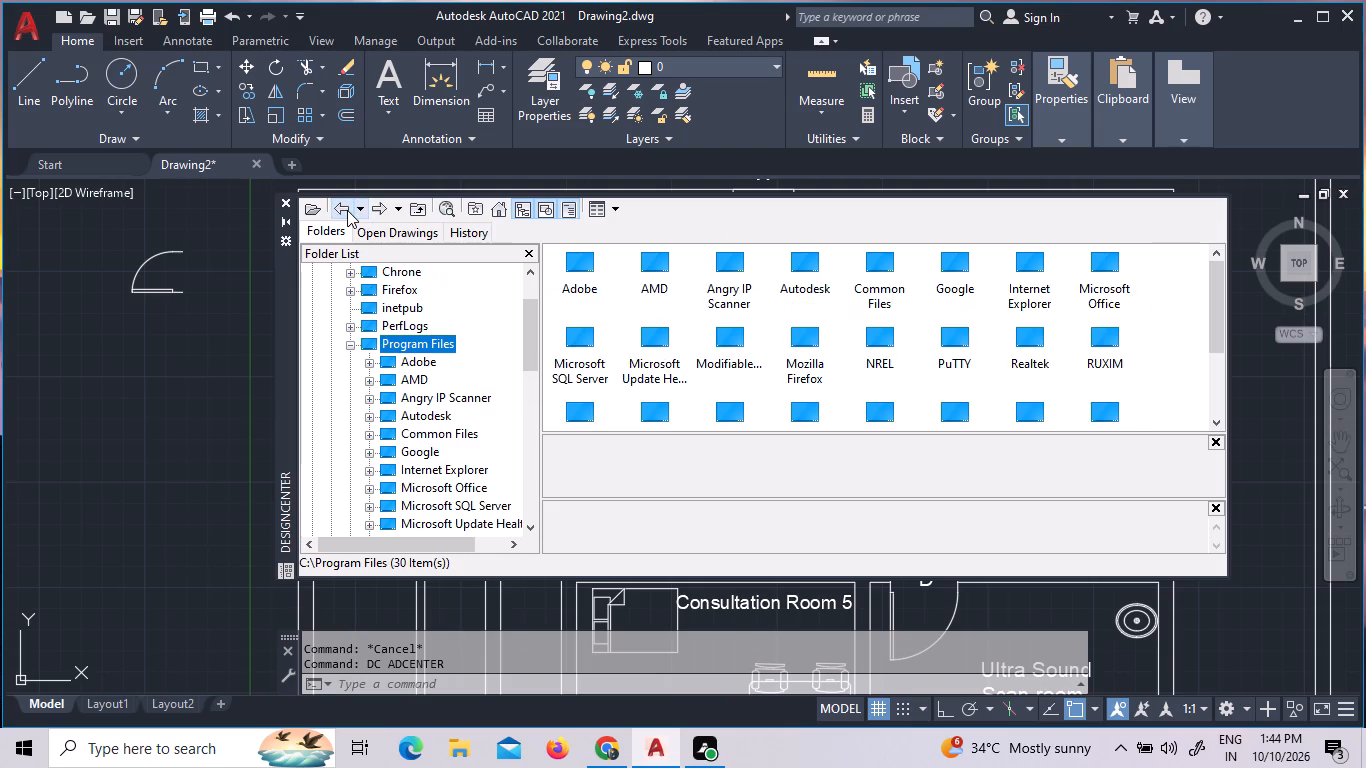
left_click(347, 210)
triple_click(347, 210)
double_click(347, 210)
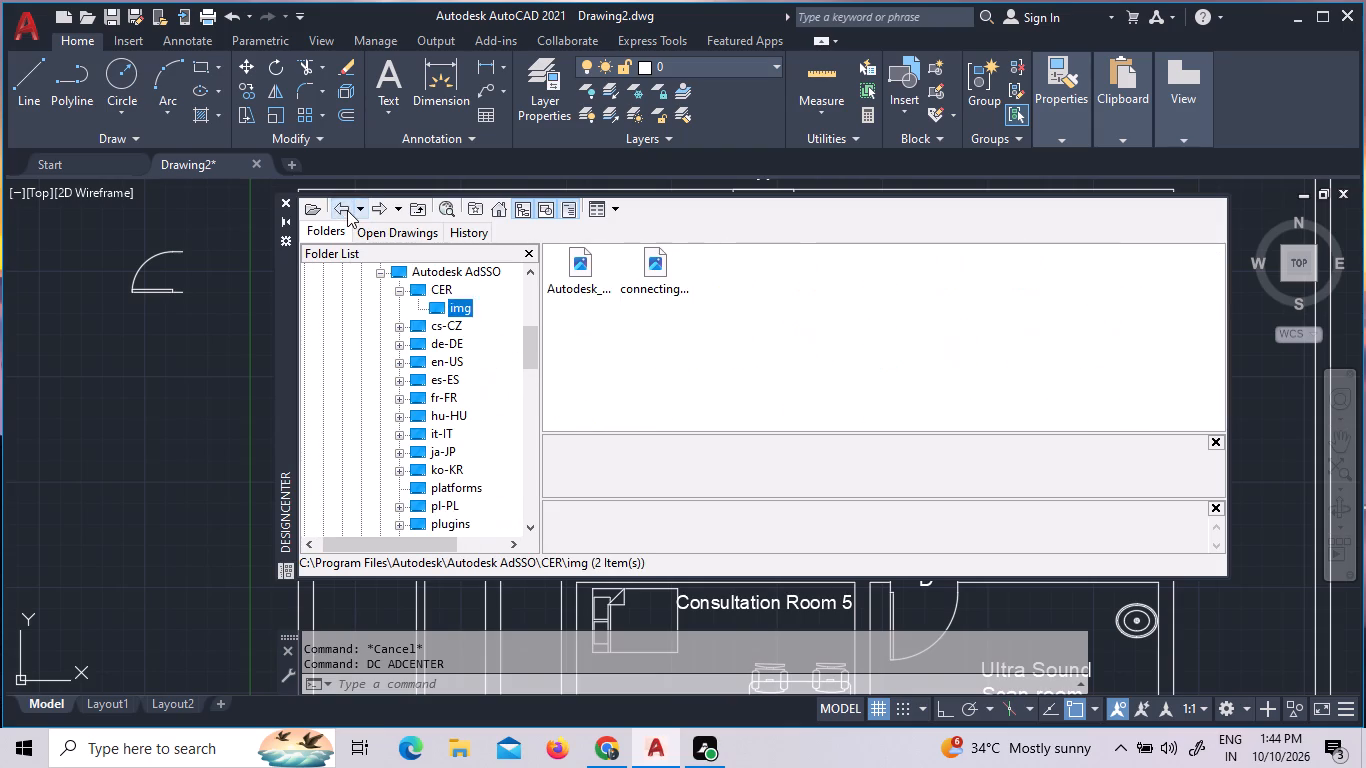
triple_click(347, 210)
triple_click(347, 210)
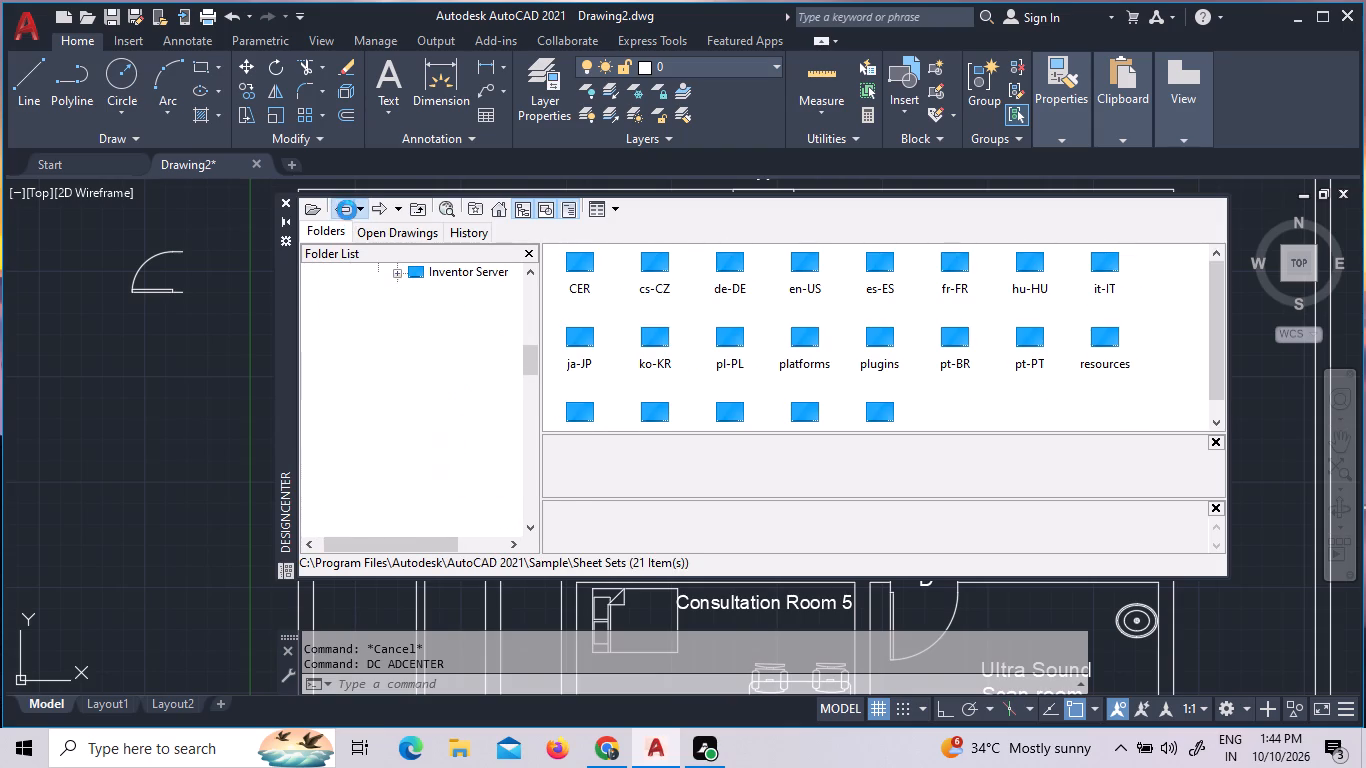
triple_click(347, 210)
left_click(347, 210)
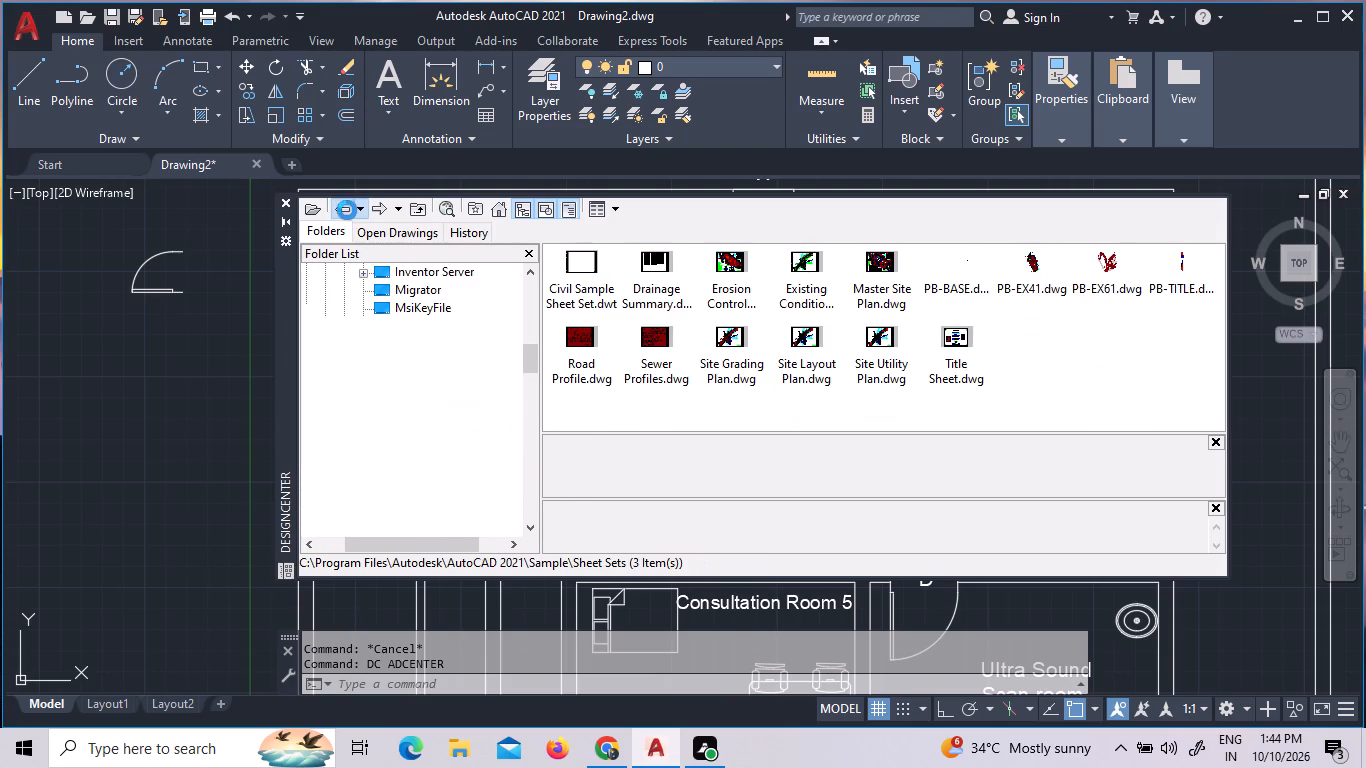
left_click(347, 210)
triple_click(347, 210)
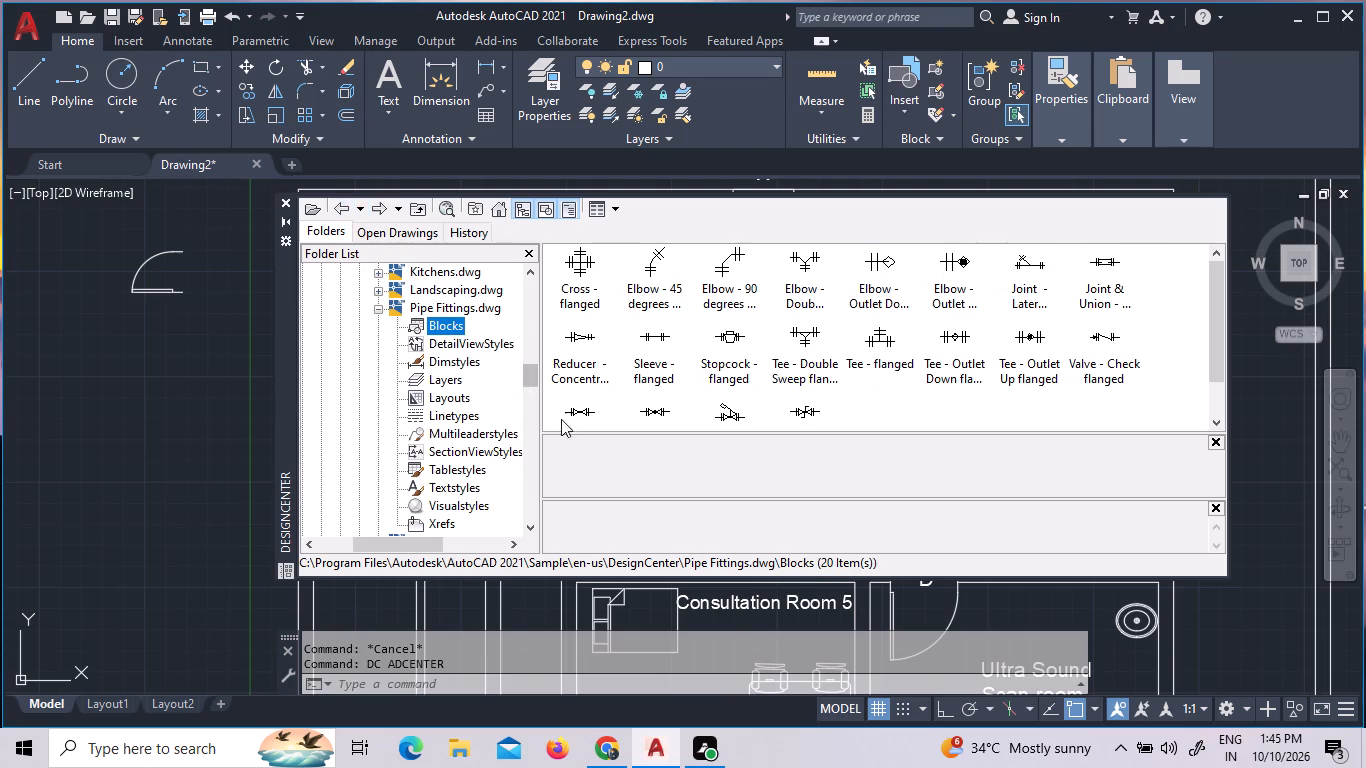
left_click(435, 304)
double_click(444, 322)
Examine the block collections in the Landscaping.dwg and Kitchens.dwg sample drawings for content suited to the plan.
double_click(455, 287)
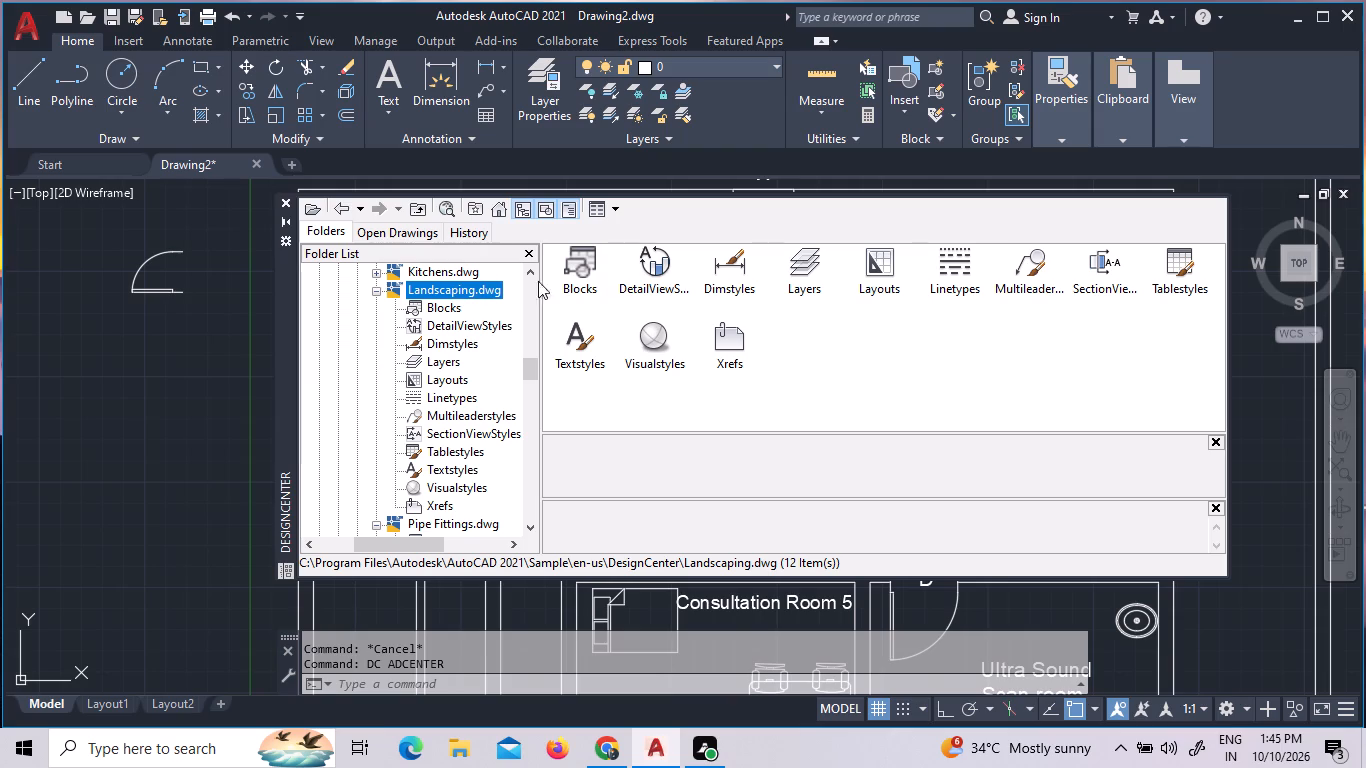
double_click(588, 269)
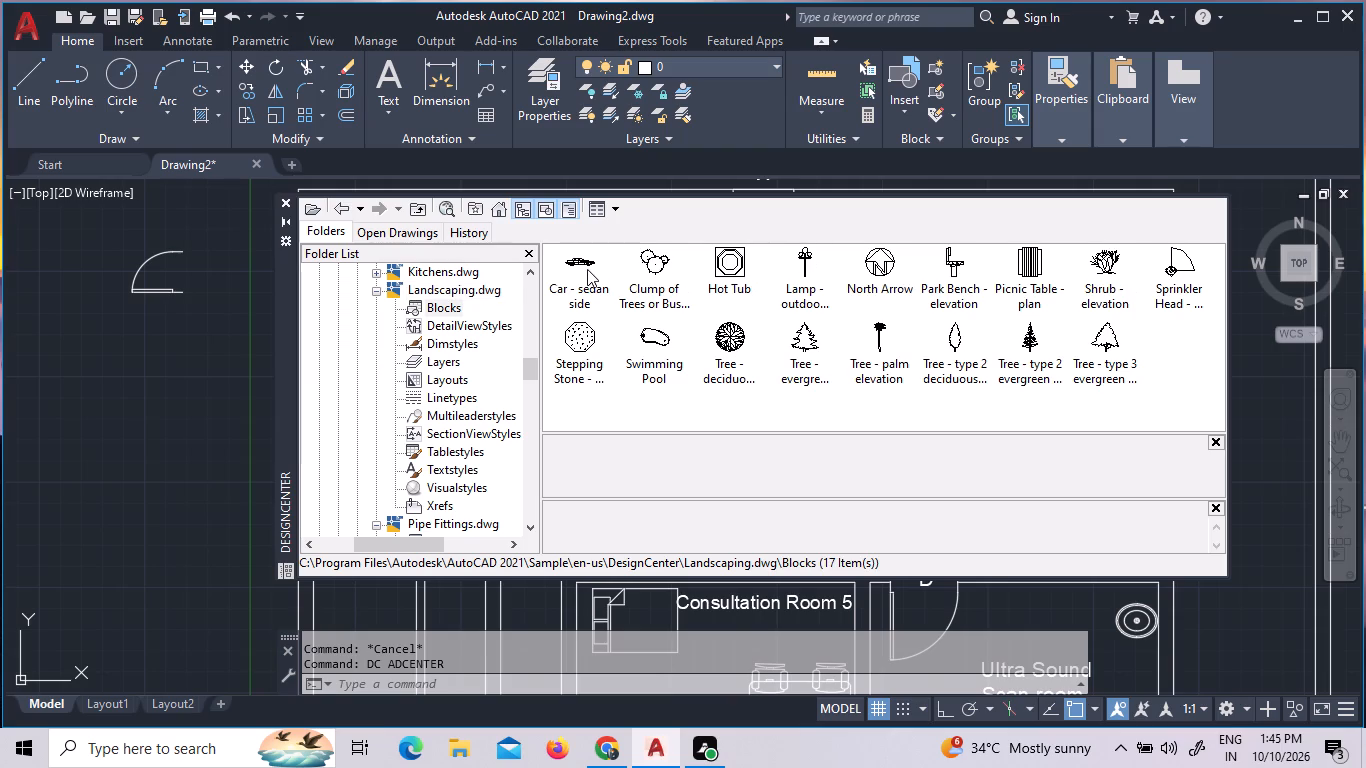
scroll(444, 316, "up", 2)
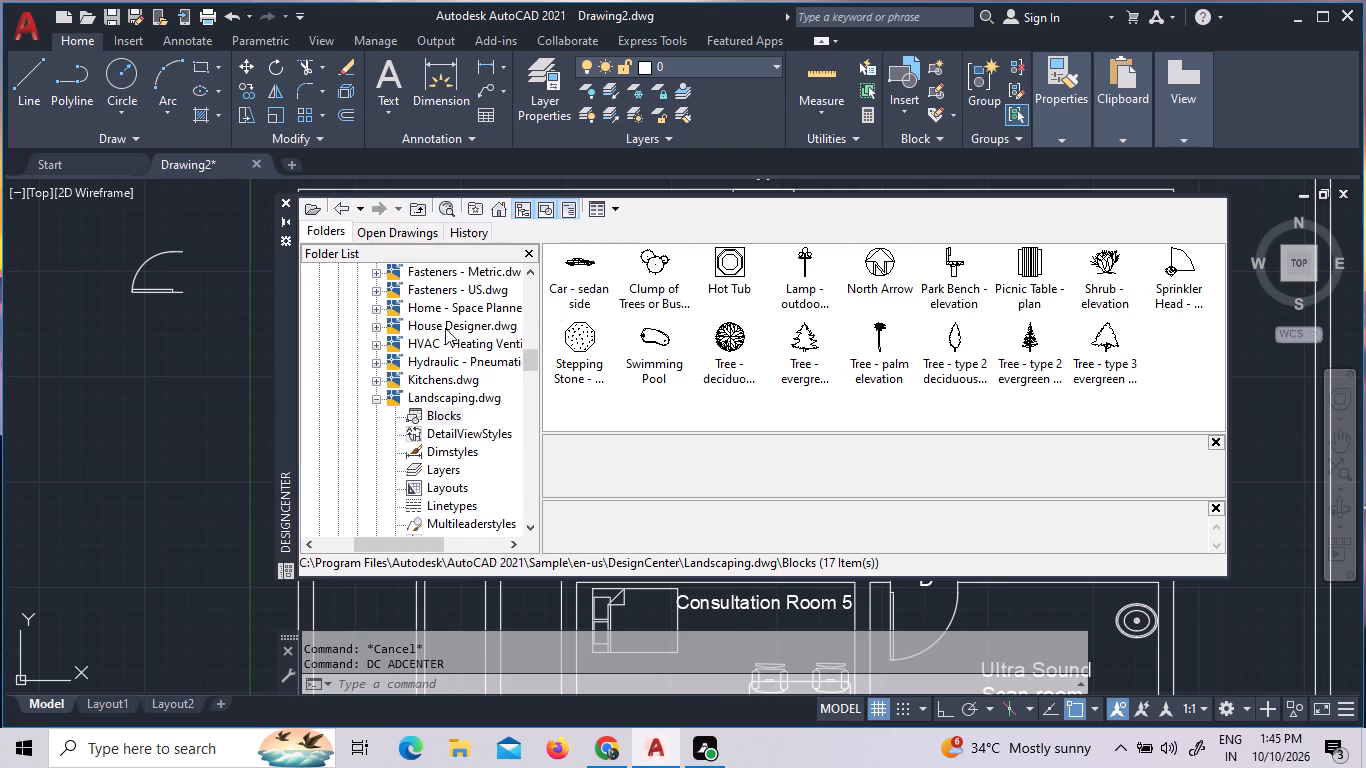
double_click(434, 383)
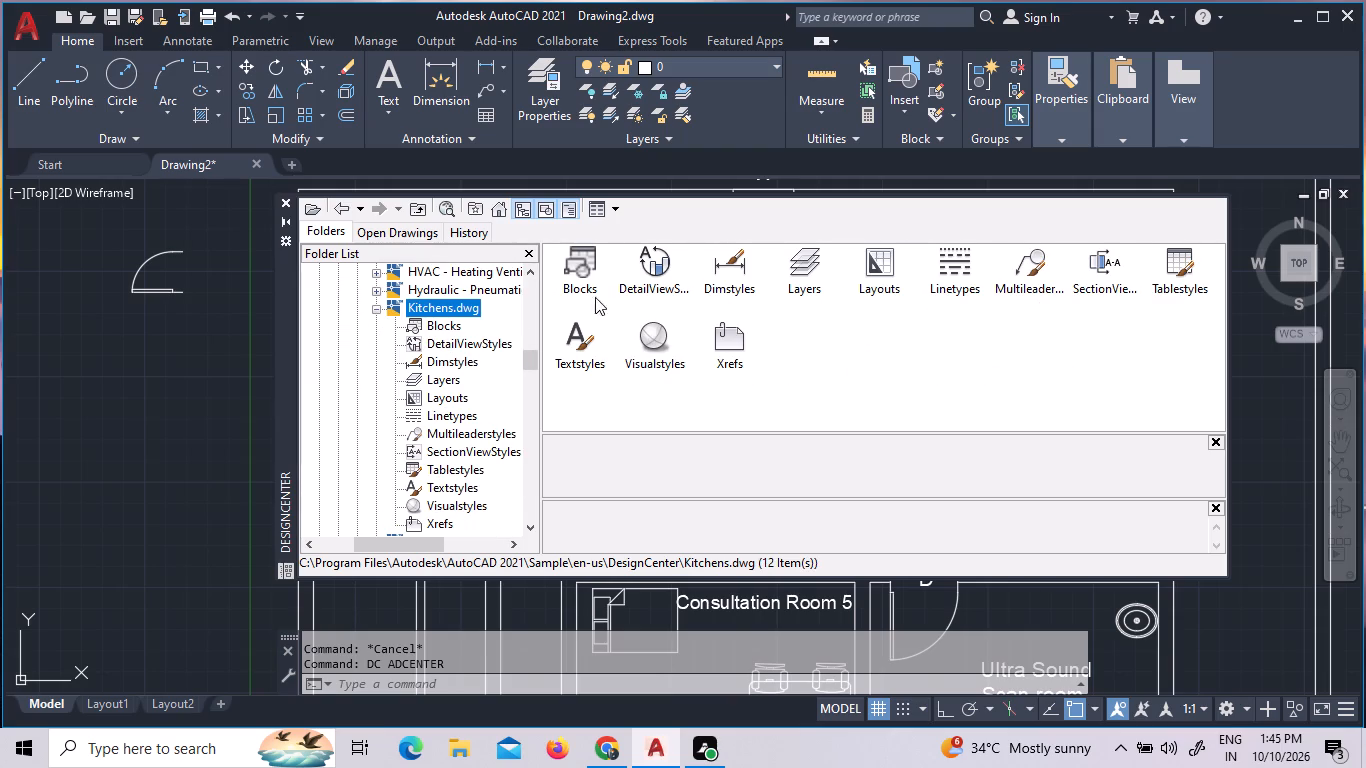
double_click(592, 288)
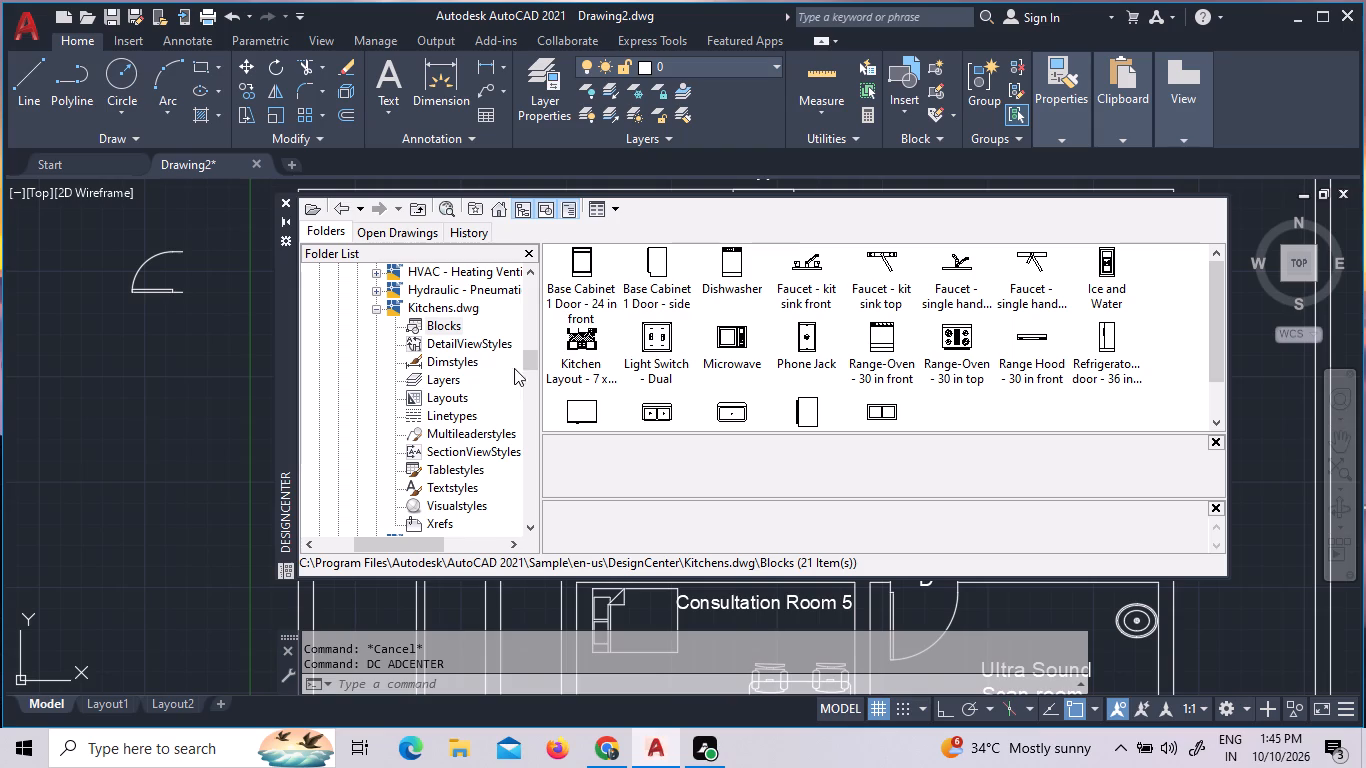
left_click(459, 293)
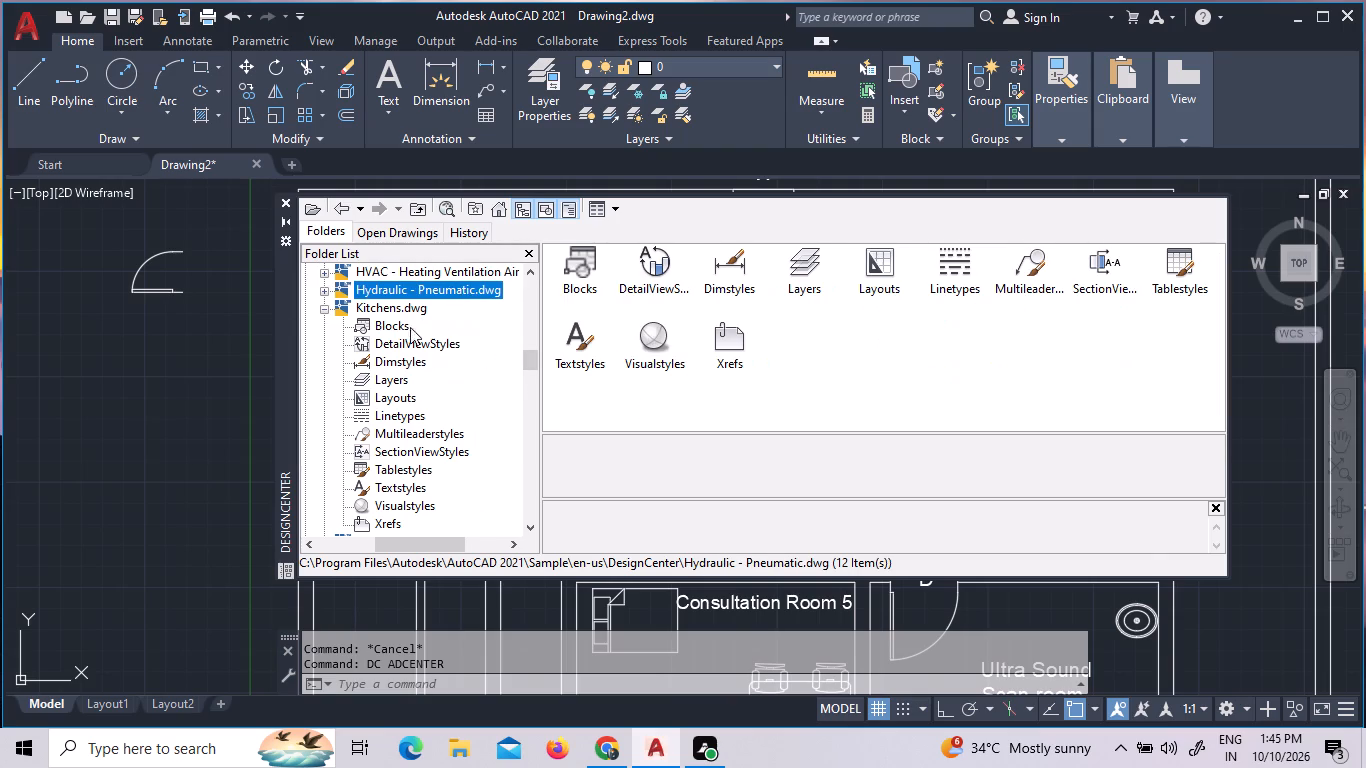
double_click(401, 332)
Examine the block collections in the Kitchens, Landscaping, Pipe Fittings and Plant Process sample drawings for suitable fixtures.
scroll(403, 344, "down", 2)
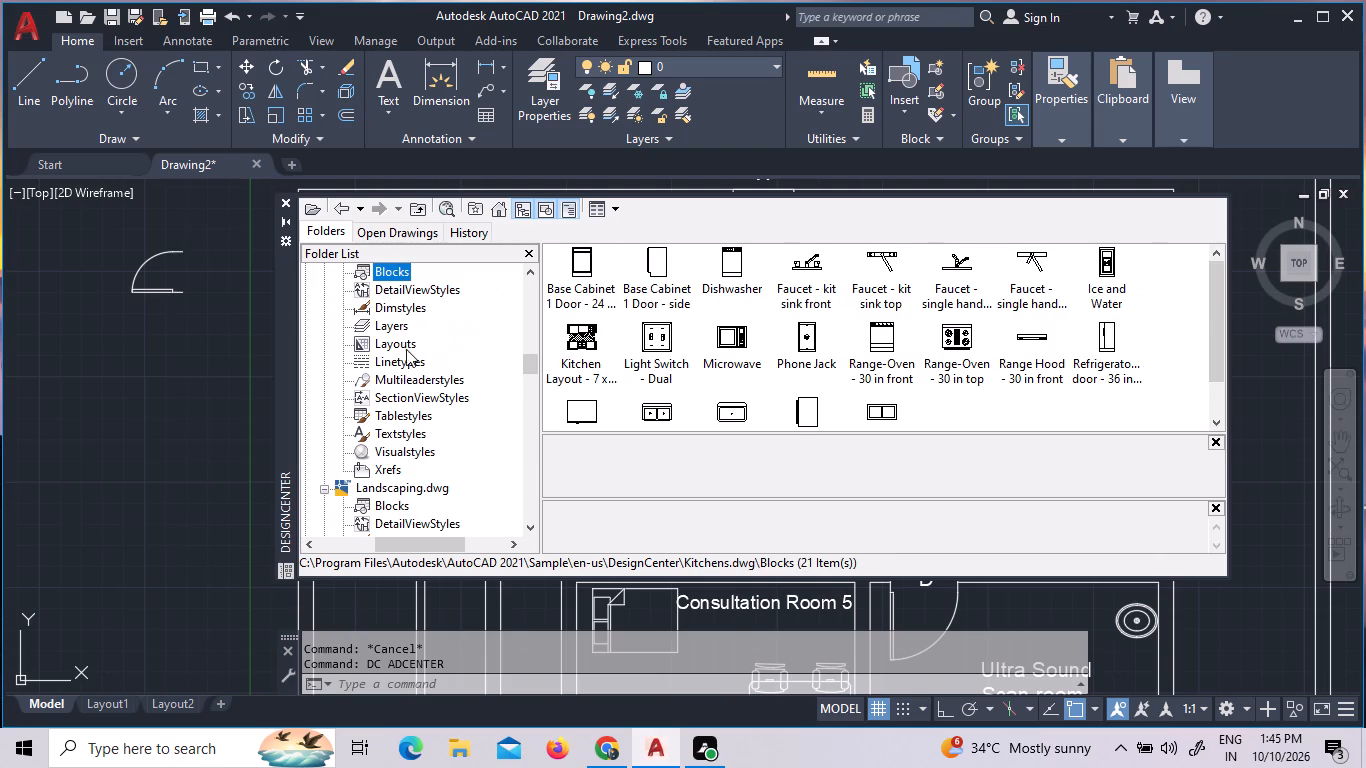
double_click(399, 448)
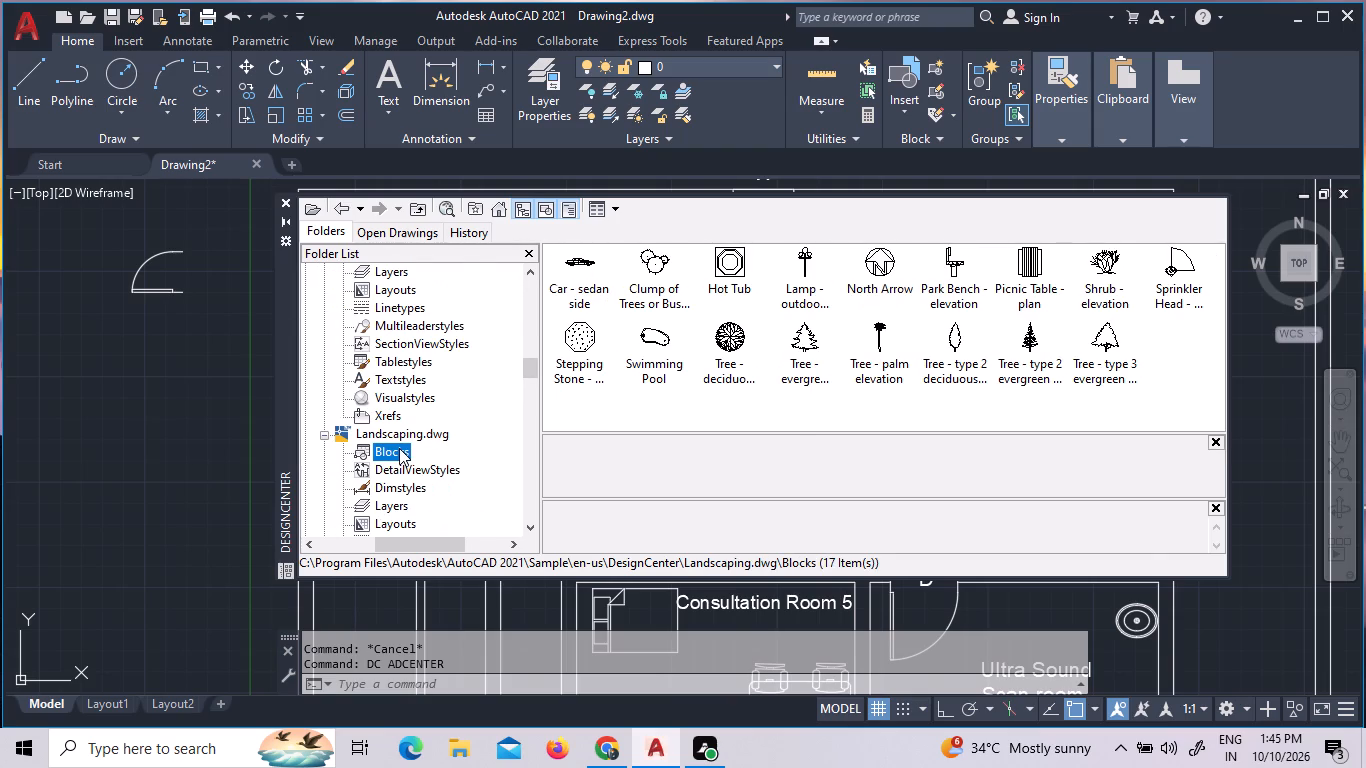
scroll(399, 448, "down", 5)
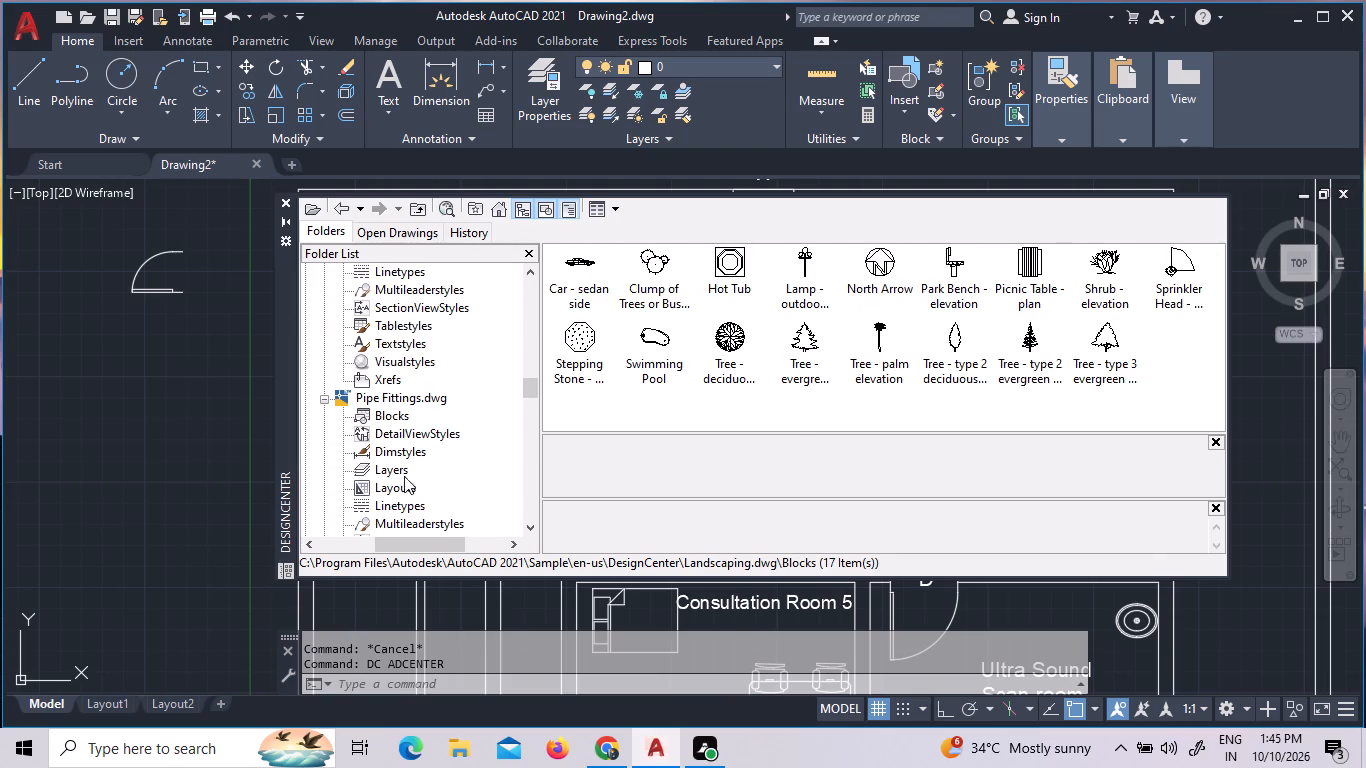
double_click(403, 411)
scroll(403, 411, "down", 4)
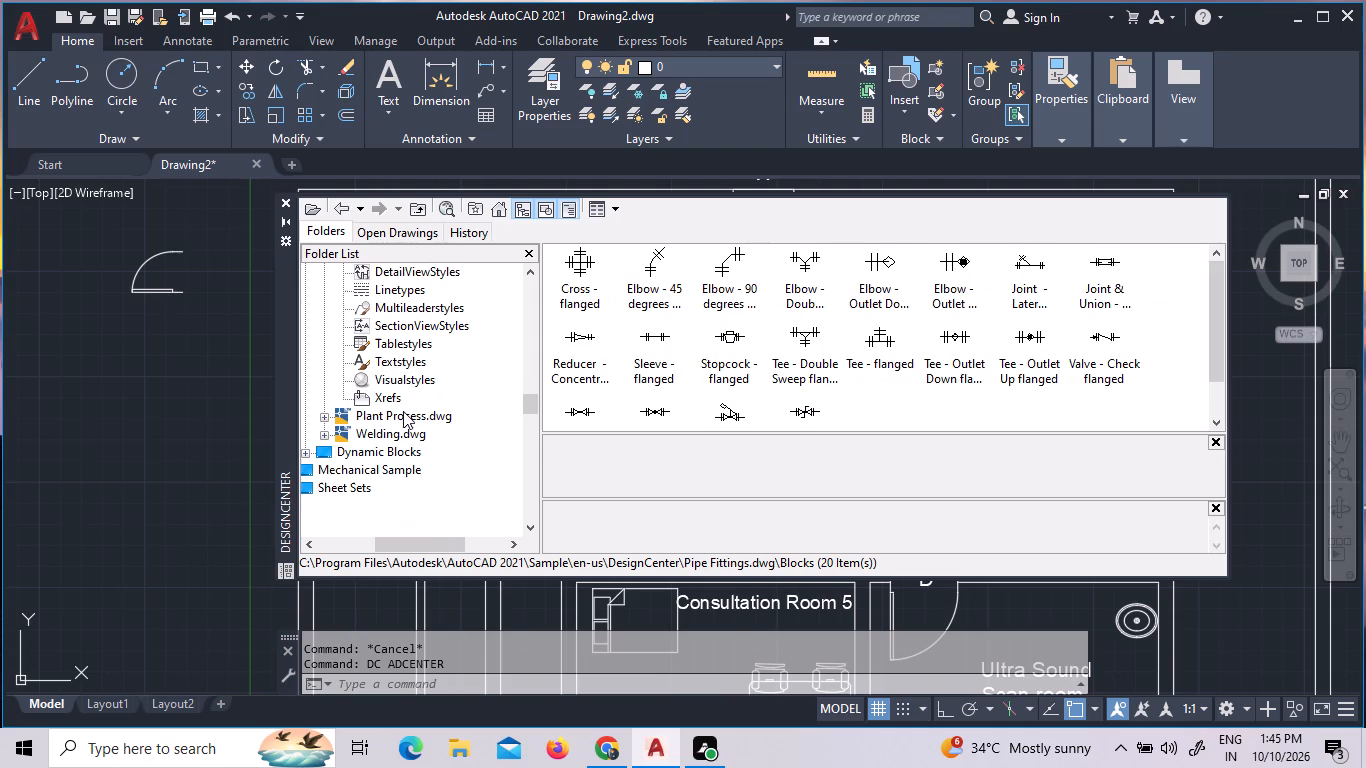
double_click(402, 417)
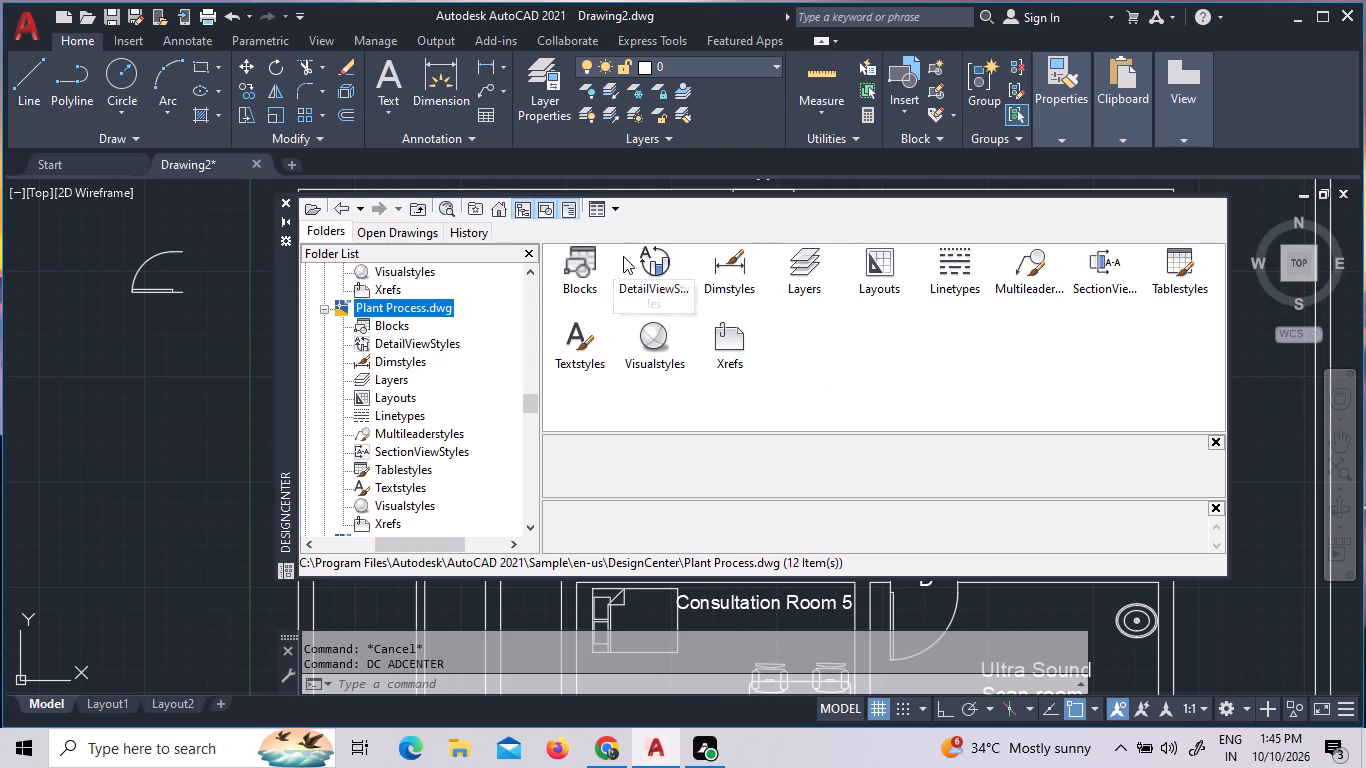
double_click(593, 270)
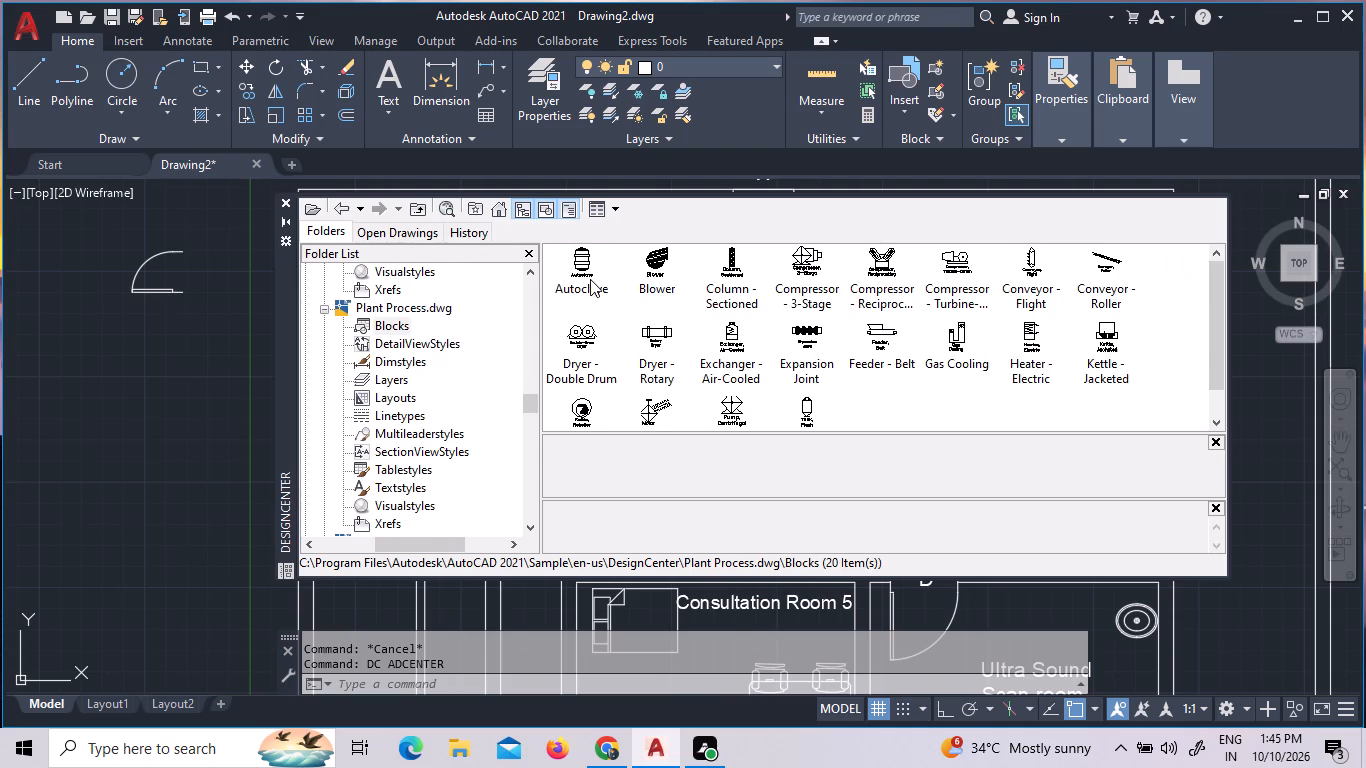
scroll(750, 375, "up", 4)
Insert the top-view toilet block from House Designer.dwg into the empty area west of the plan and close DesignCenter.
scroll(462, 360, "up", 12)
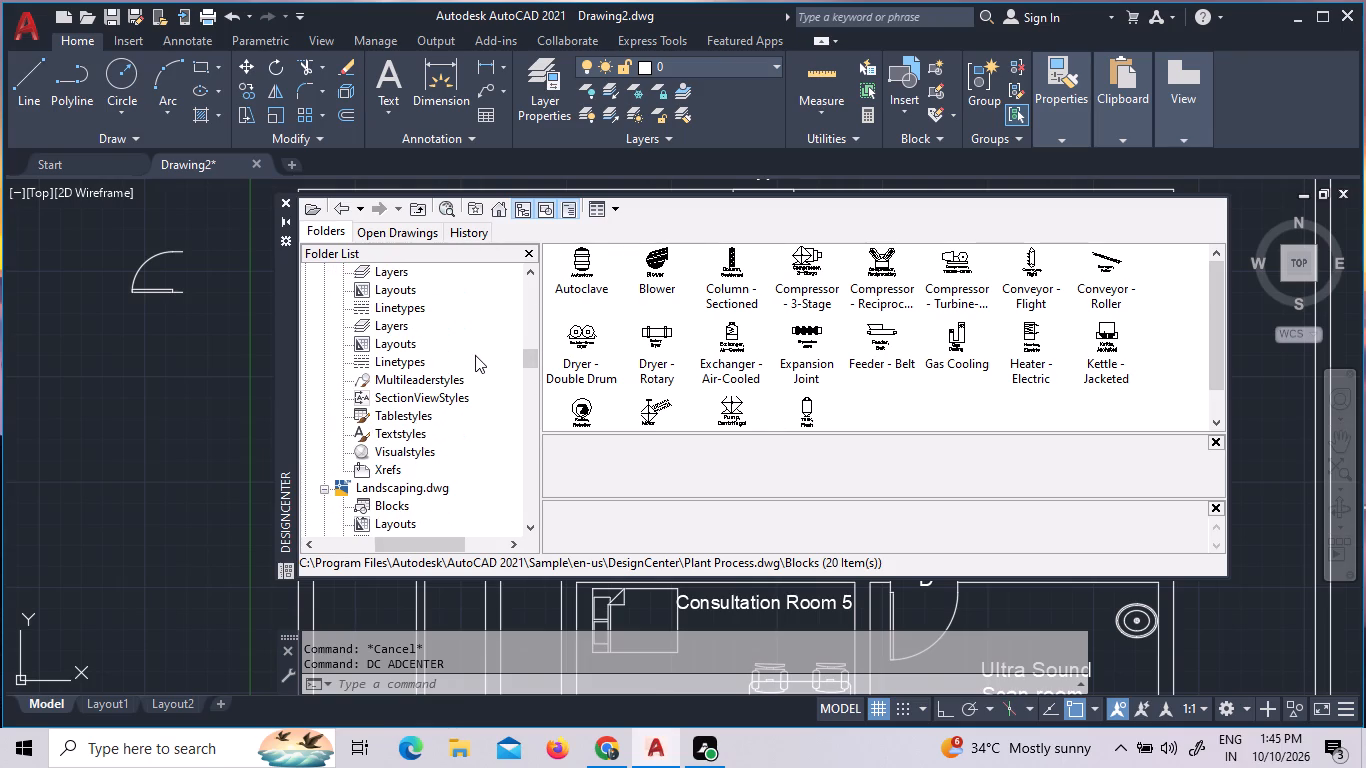
scroll(476, 360, "up", 3)
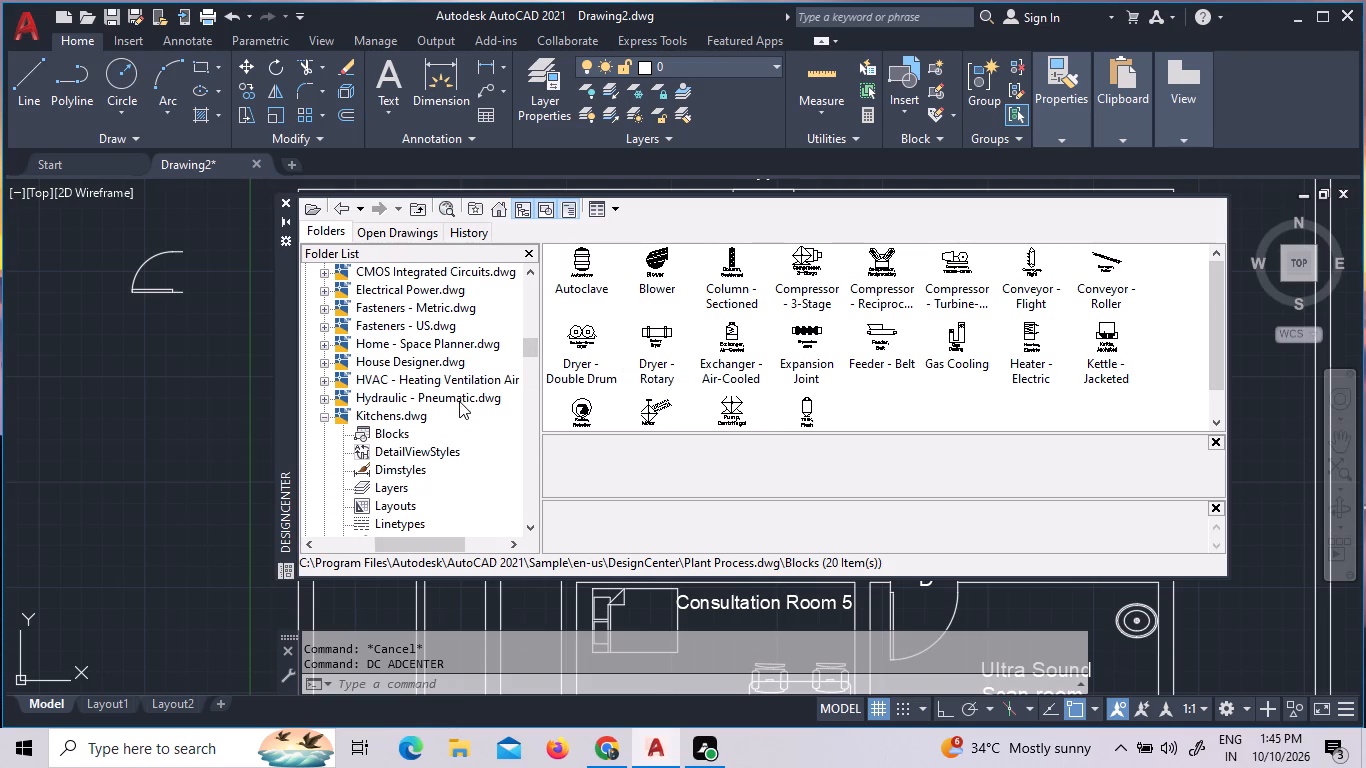
double_click(444, 364)
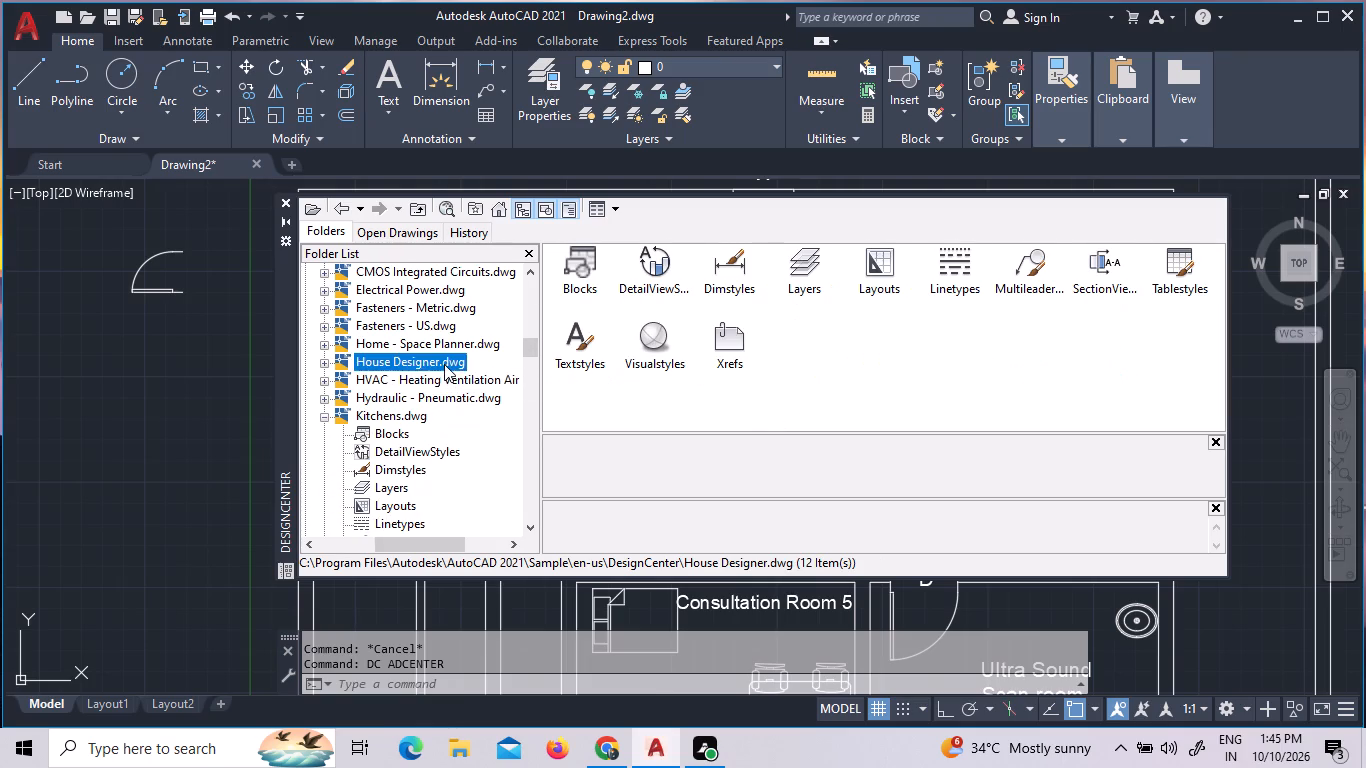
double_click(403, 326)
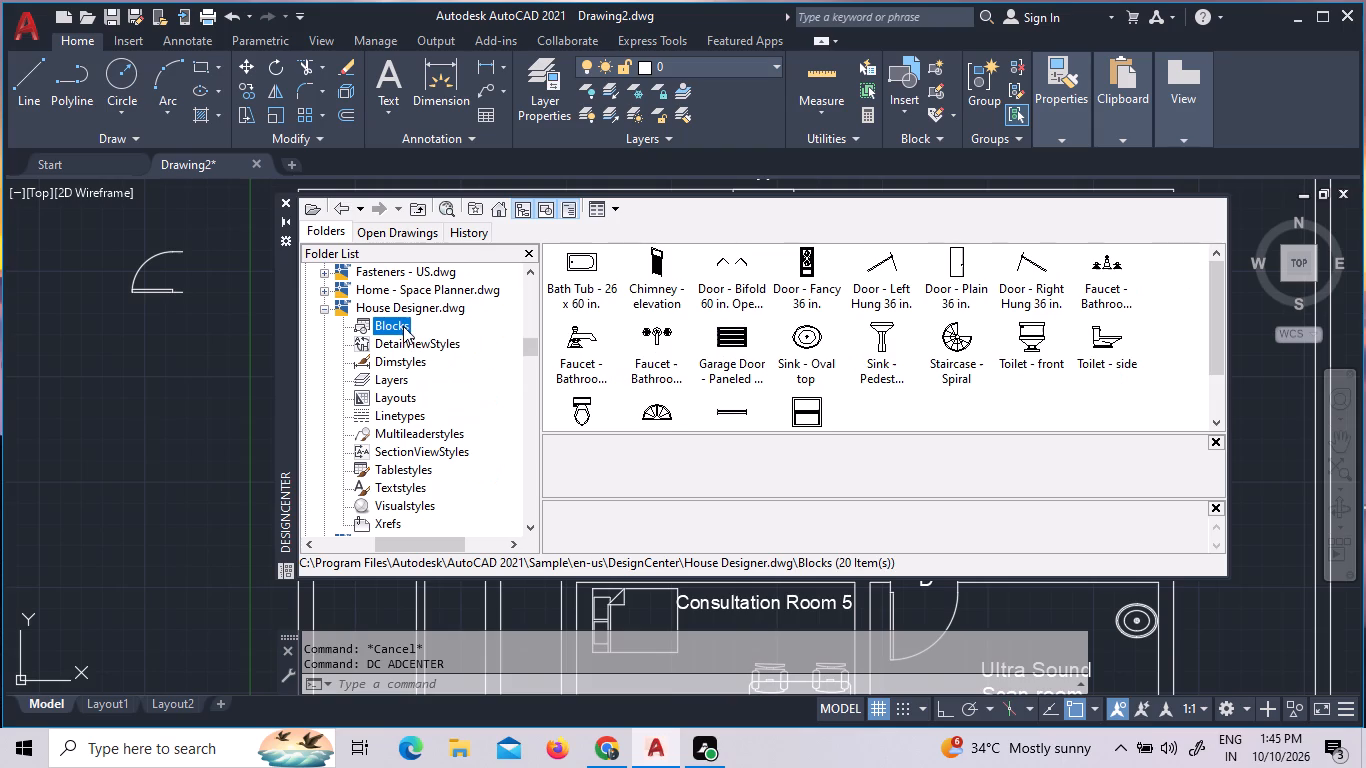
left_click(575, 409)
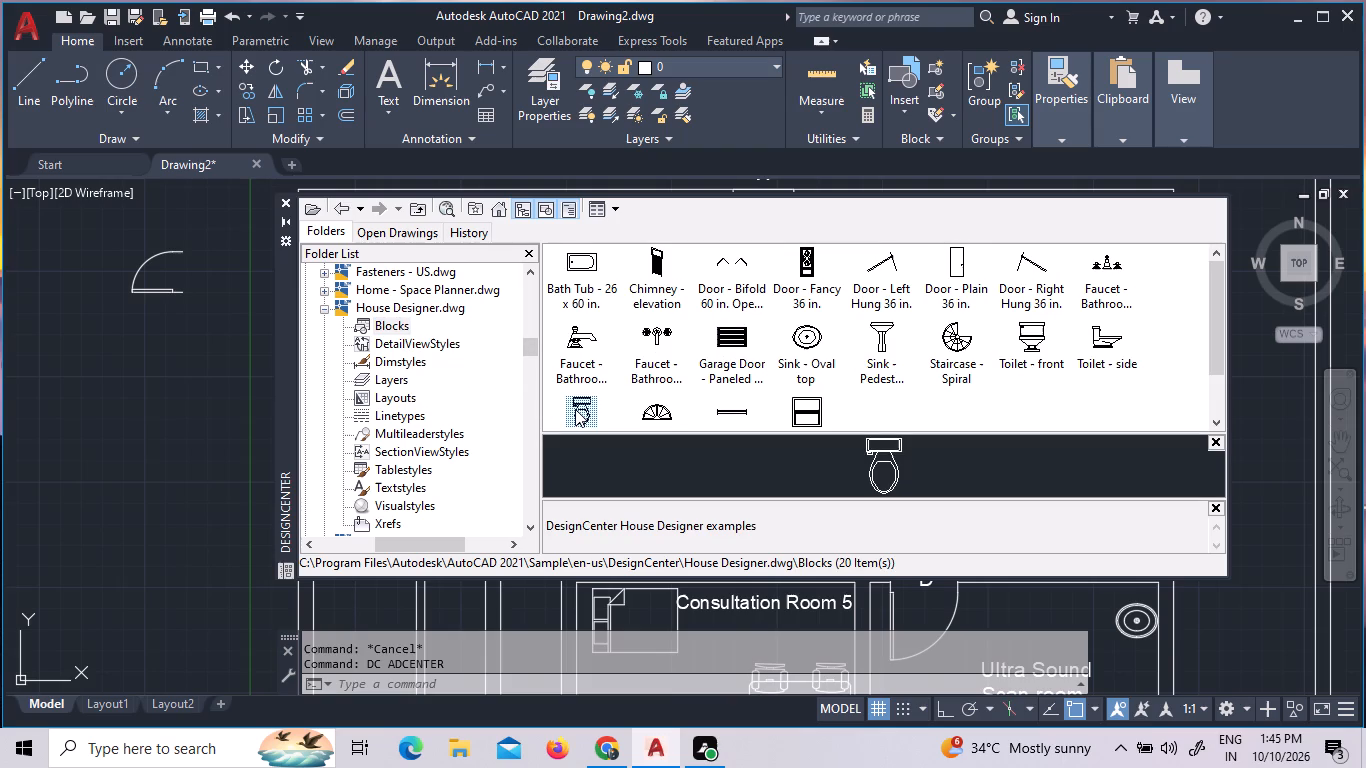
left_click_drag(580, 410, 100, 450)
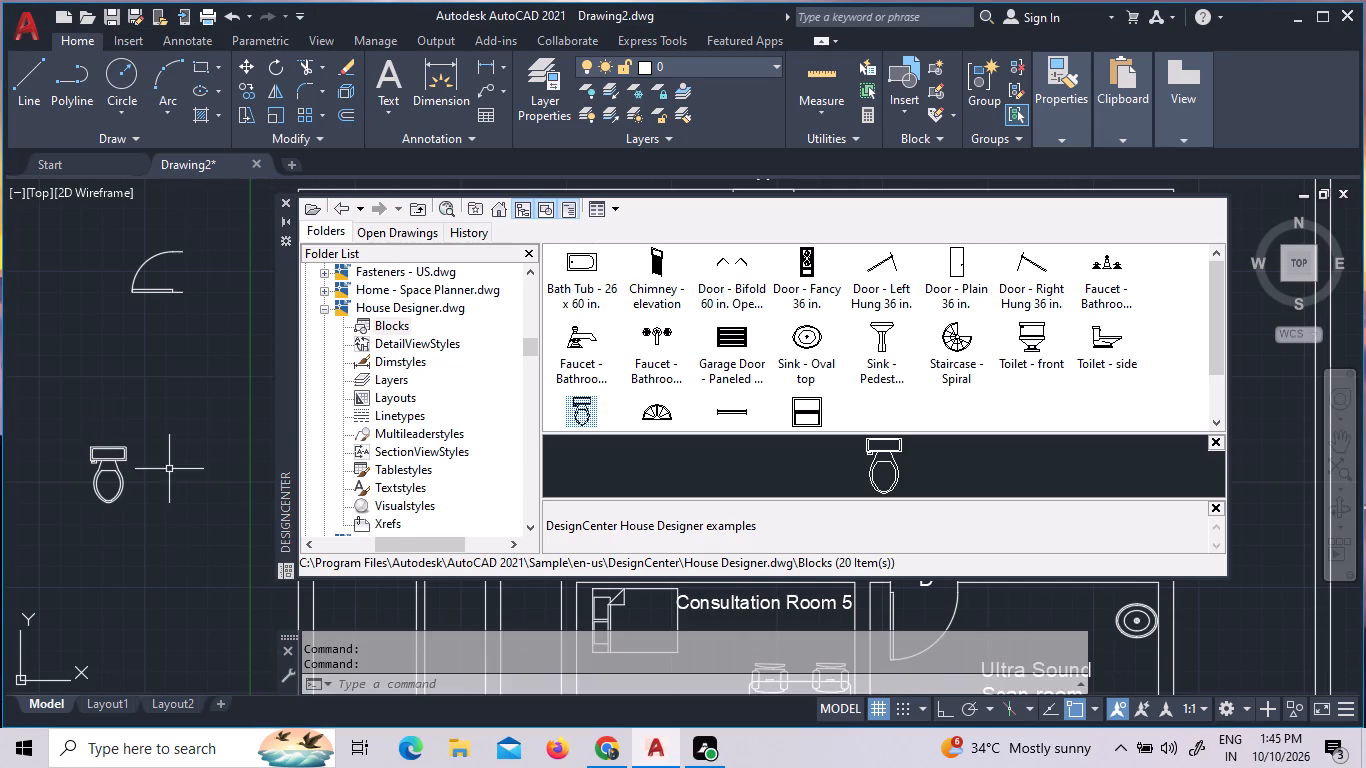
left_click(282, 205)
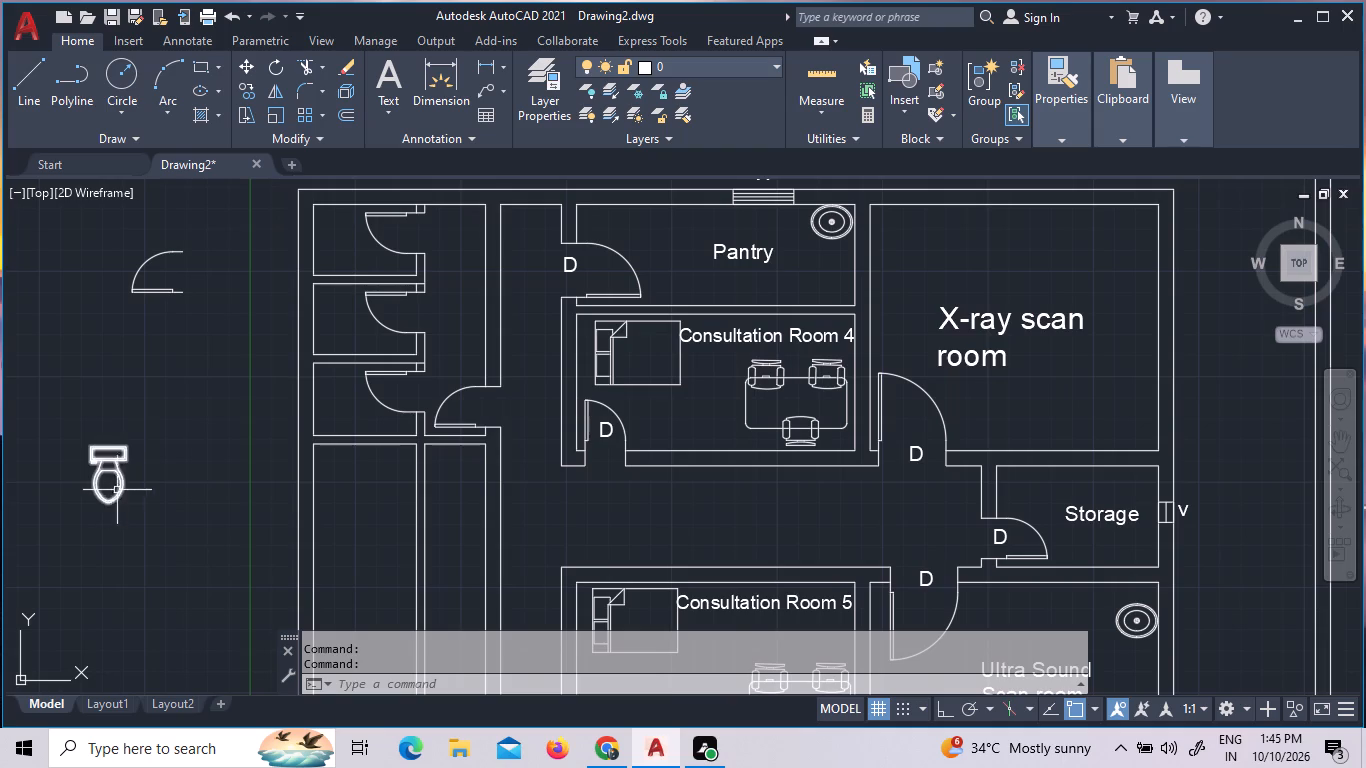
Rotate the inserted toilet 90 degrees counterclockwise with Ortho on so its tank faces west.
left_click(122, 492)
right_click(79, 448)
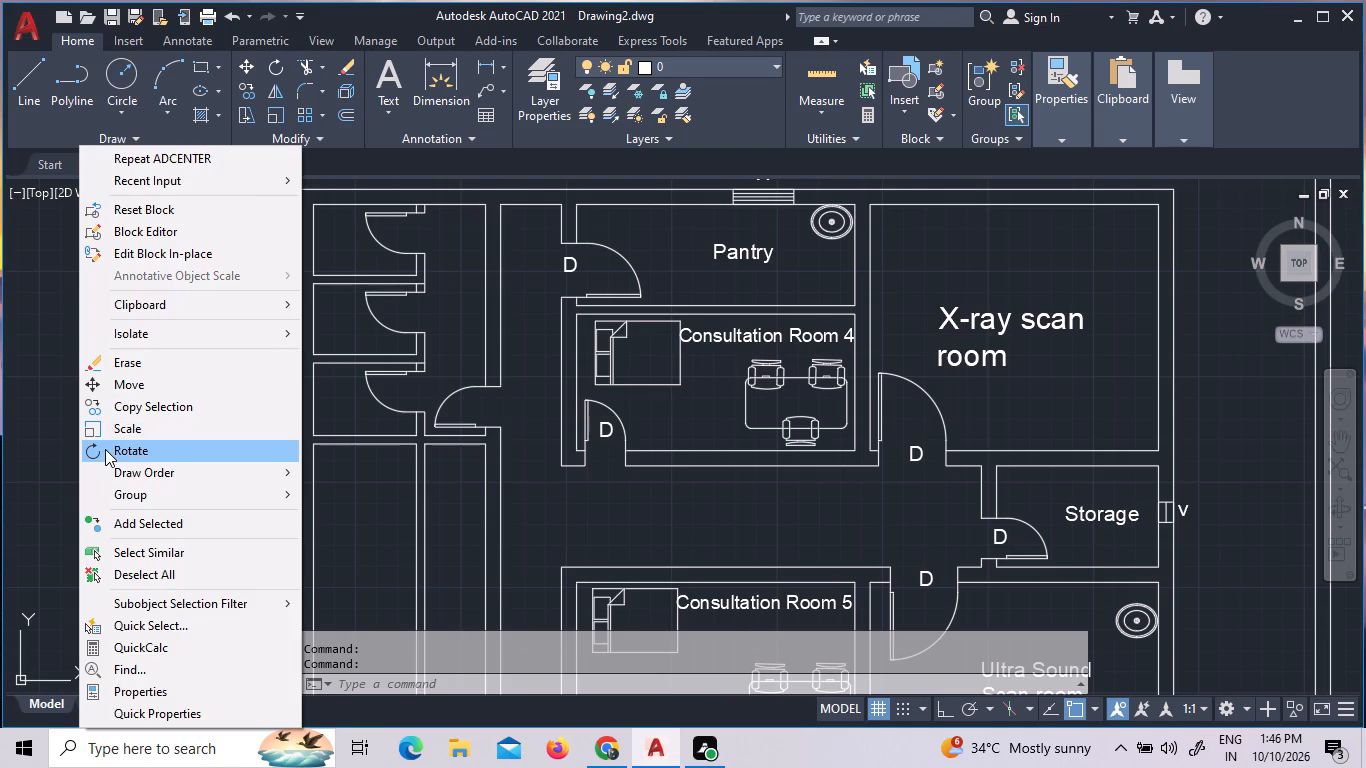
left_click(105, 449)
left_click(104, 461)
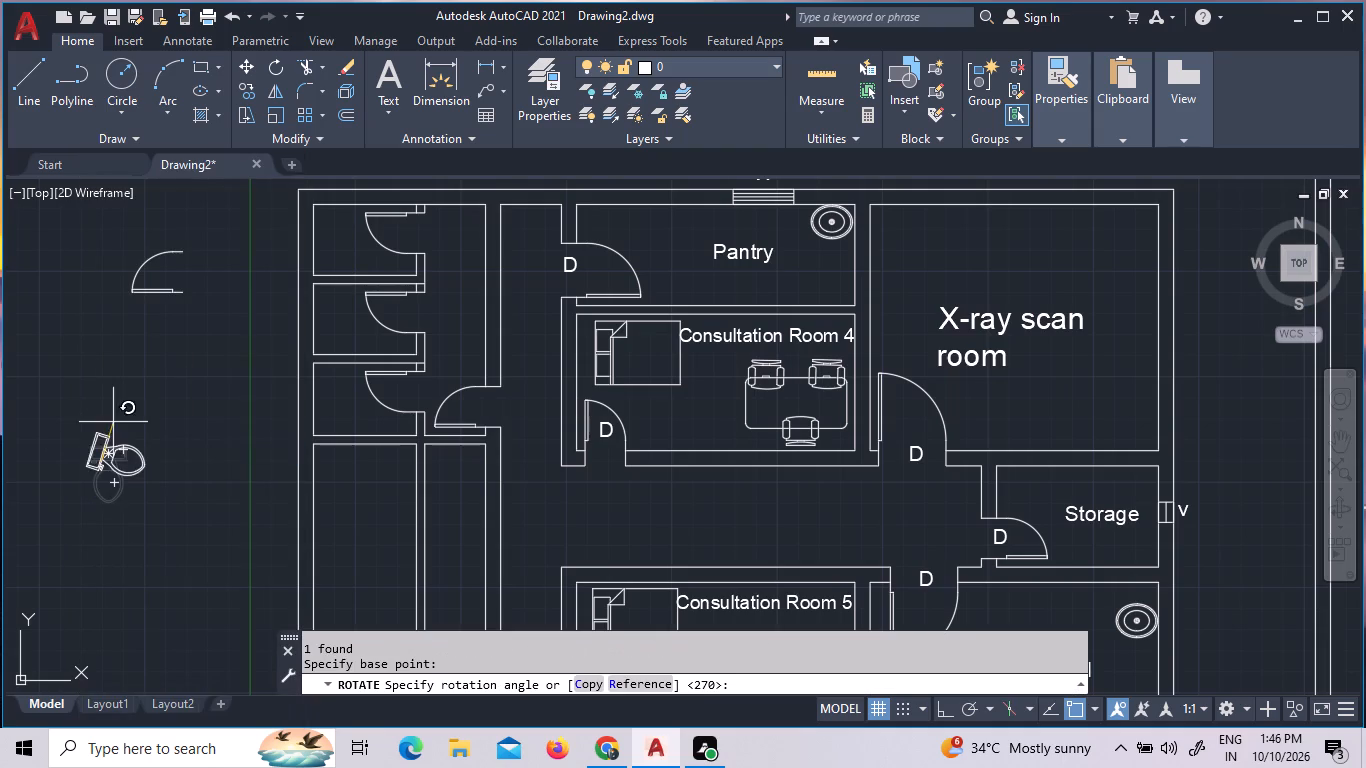
key("F8")
left_click(103, 393)
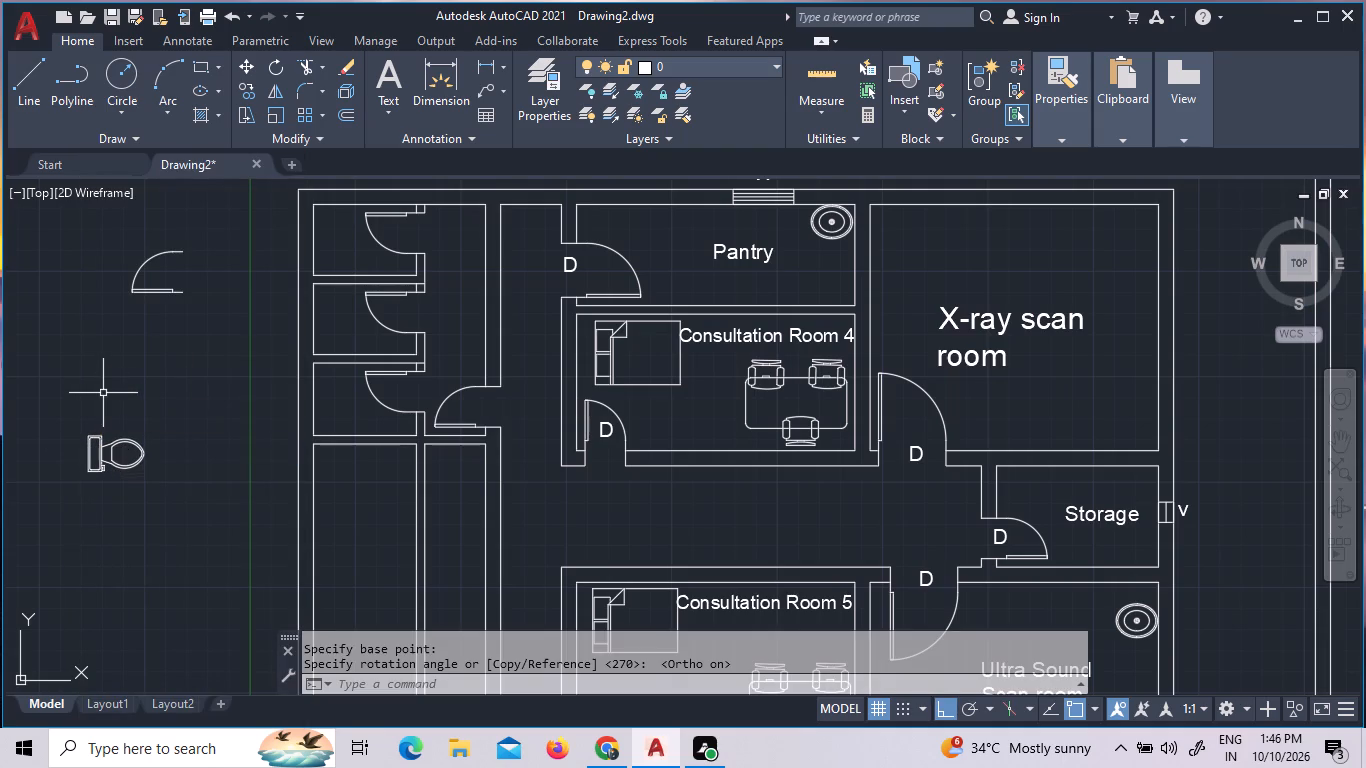
Copy the rotated toilet into each of the three northwest cubicles, with the tanks beside the west wall.
left_click(169, 495)
left_click(19, 401)
right_click(19, 401)
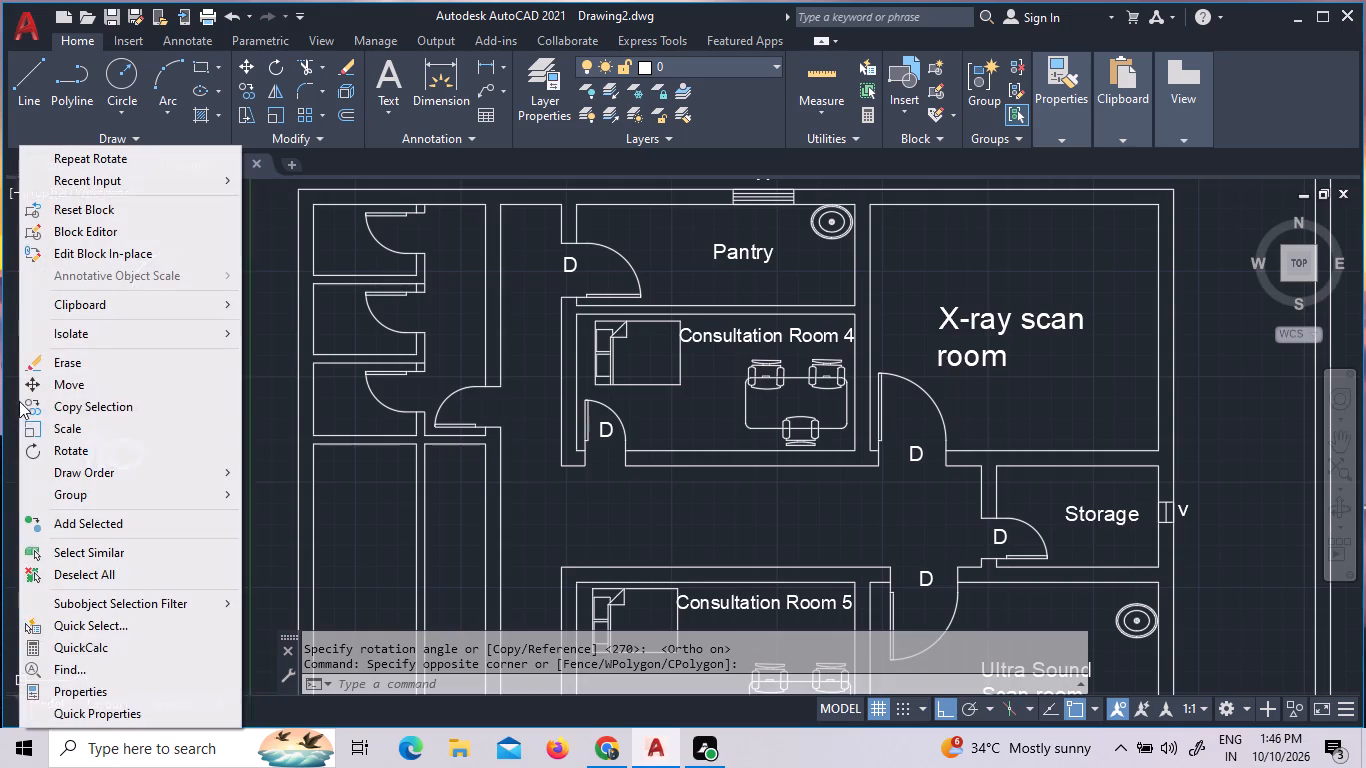
double_click(42, 405)
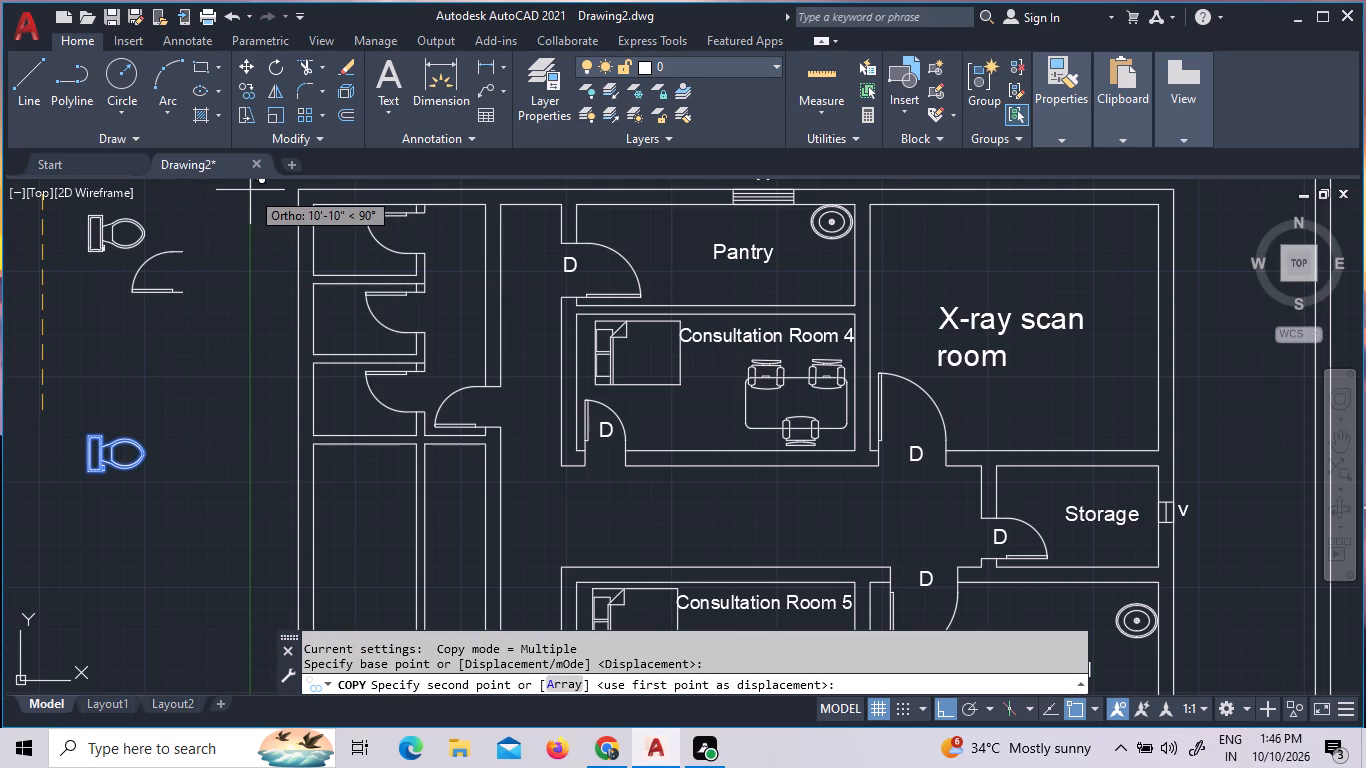
key("F8")
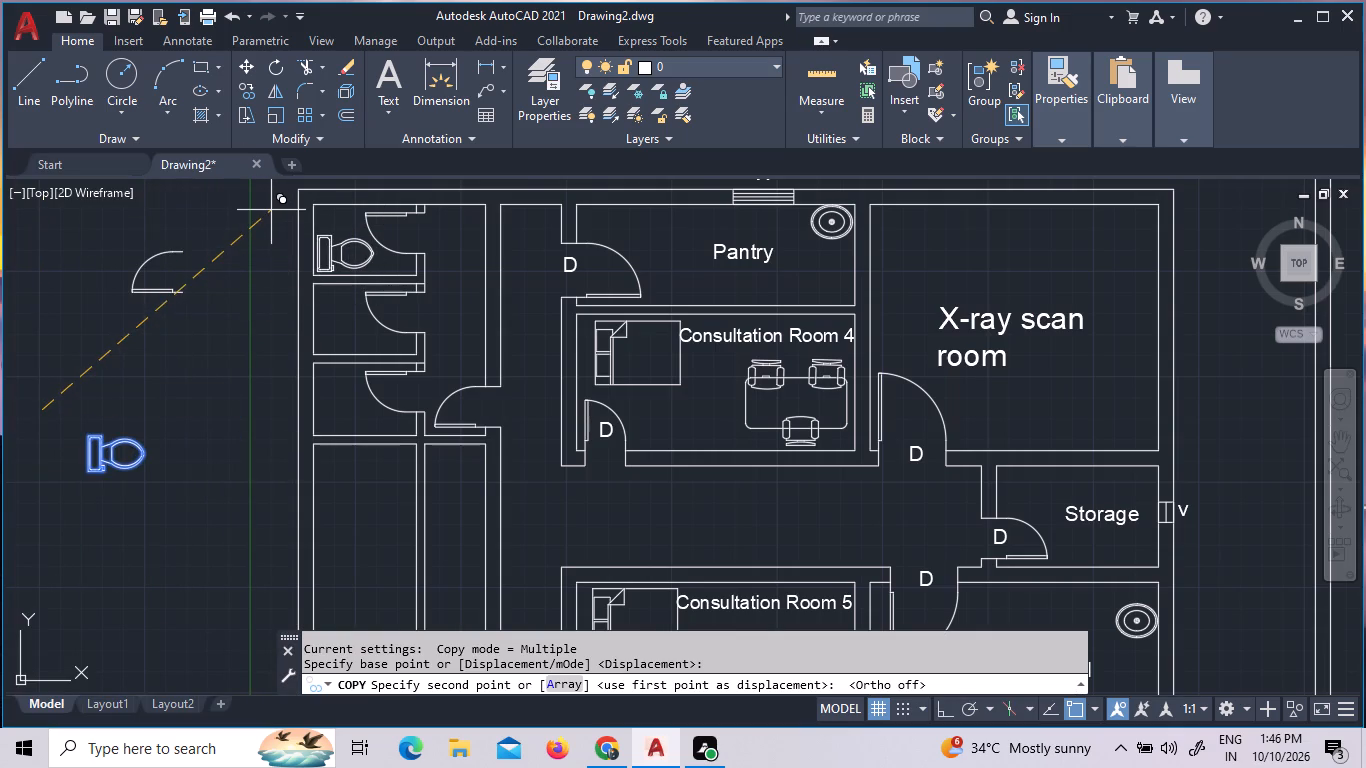
left_click(268, 208)
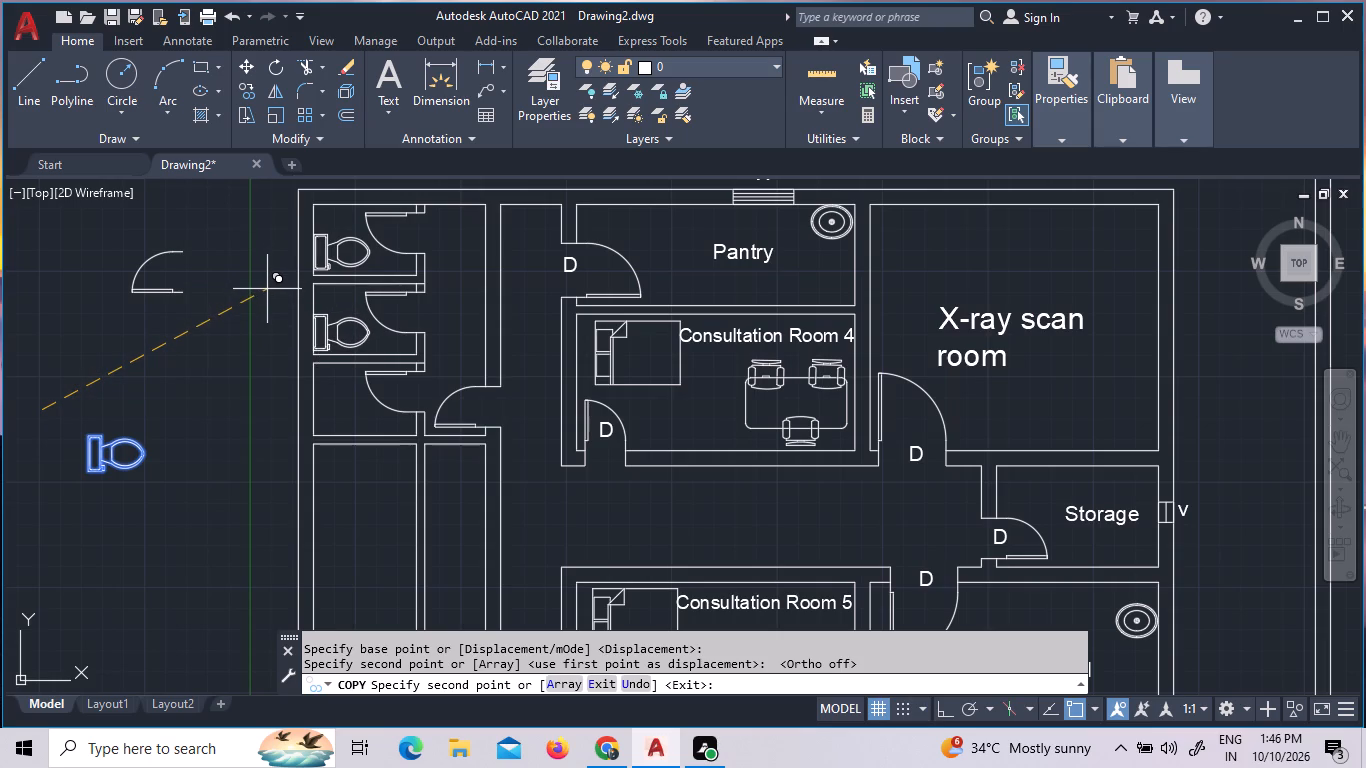
left_click(267, 289)
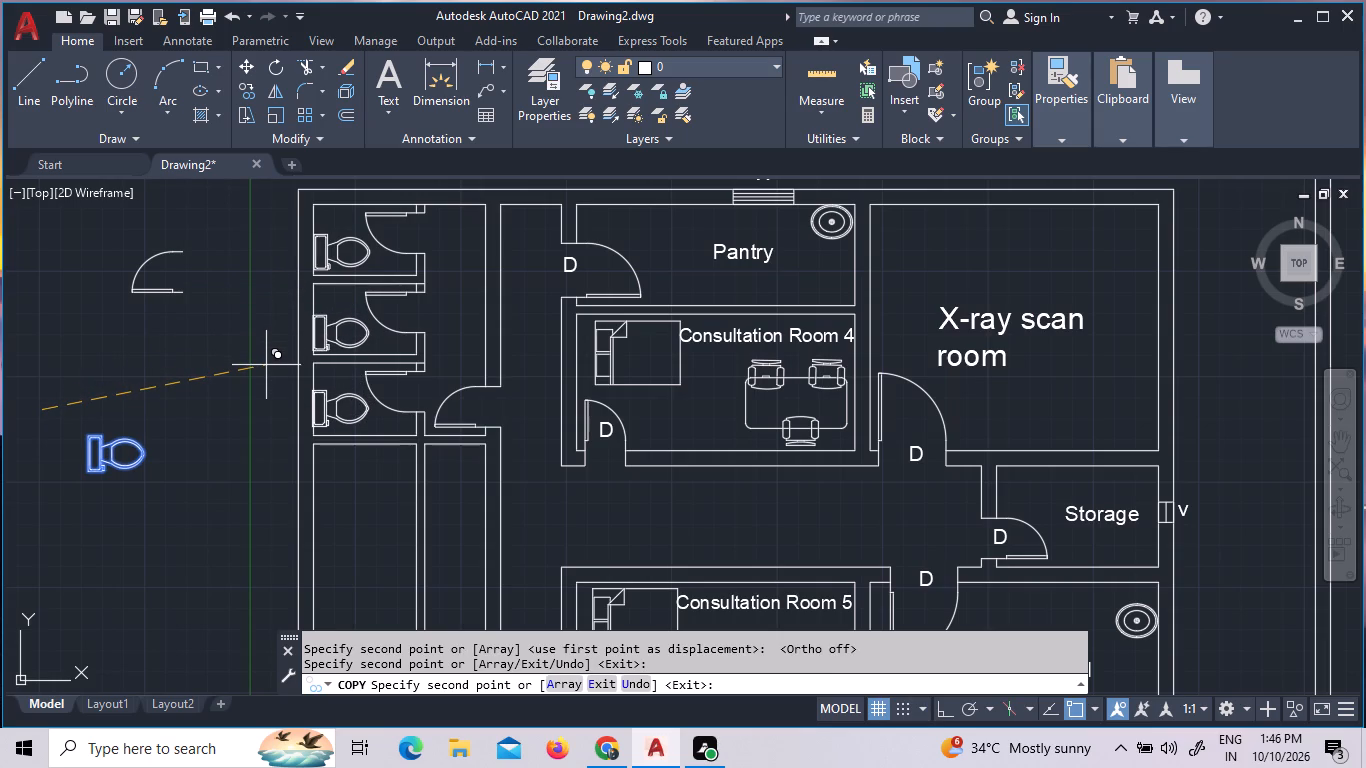
left_click(266, 365)
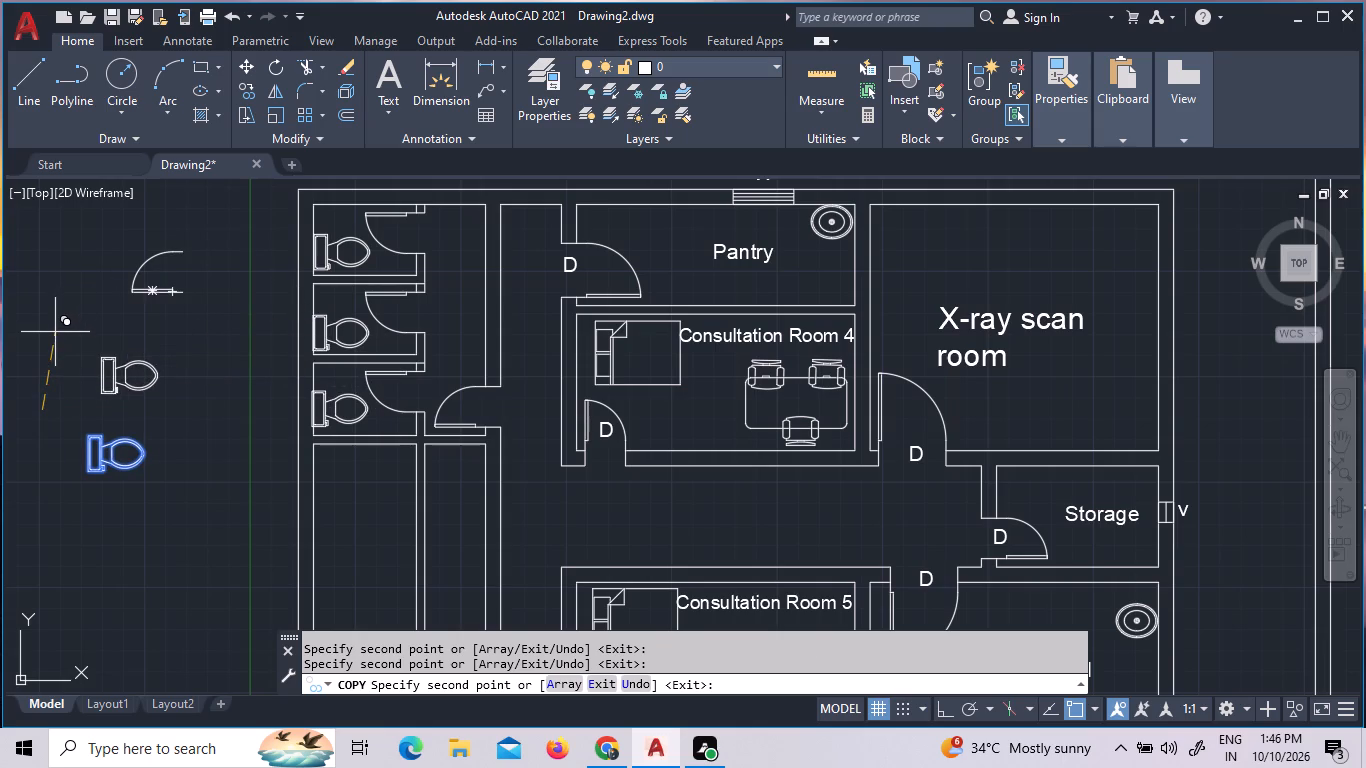
key("Escape")
Move the southernmost cubicle's toilet east so the back of its tank meets the west wall's inner line.
scroll(291, 384, "up", 4)
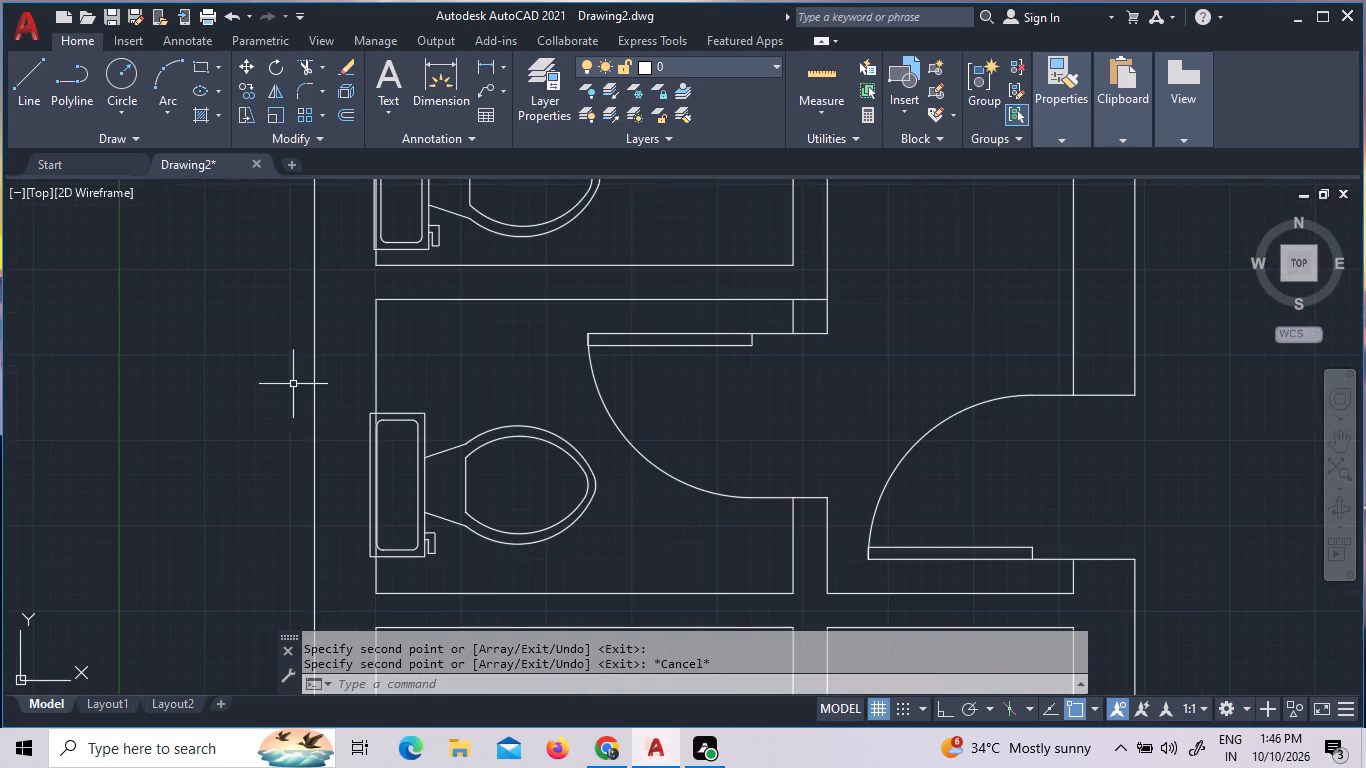
scroll(316, 432, "up", 3)
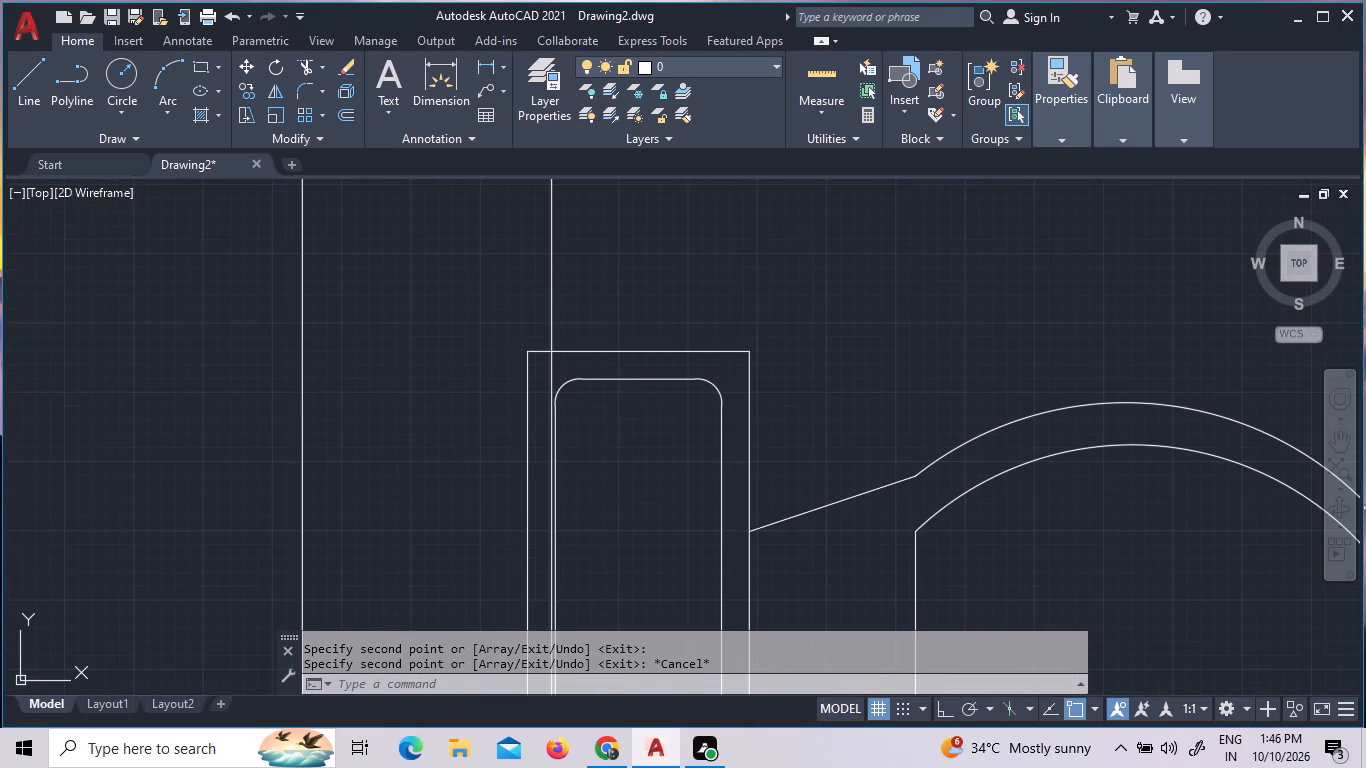
left_click(625, 397)
left_click(610, 350)
right_click(610, 350)
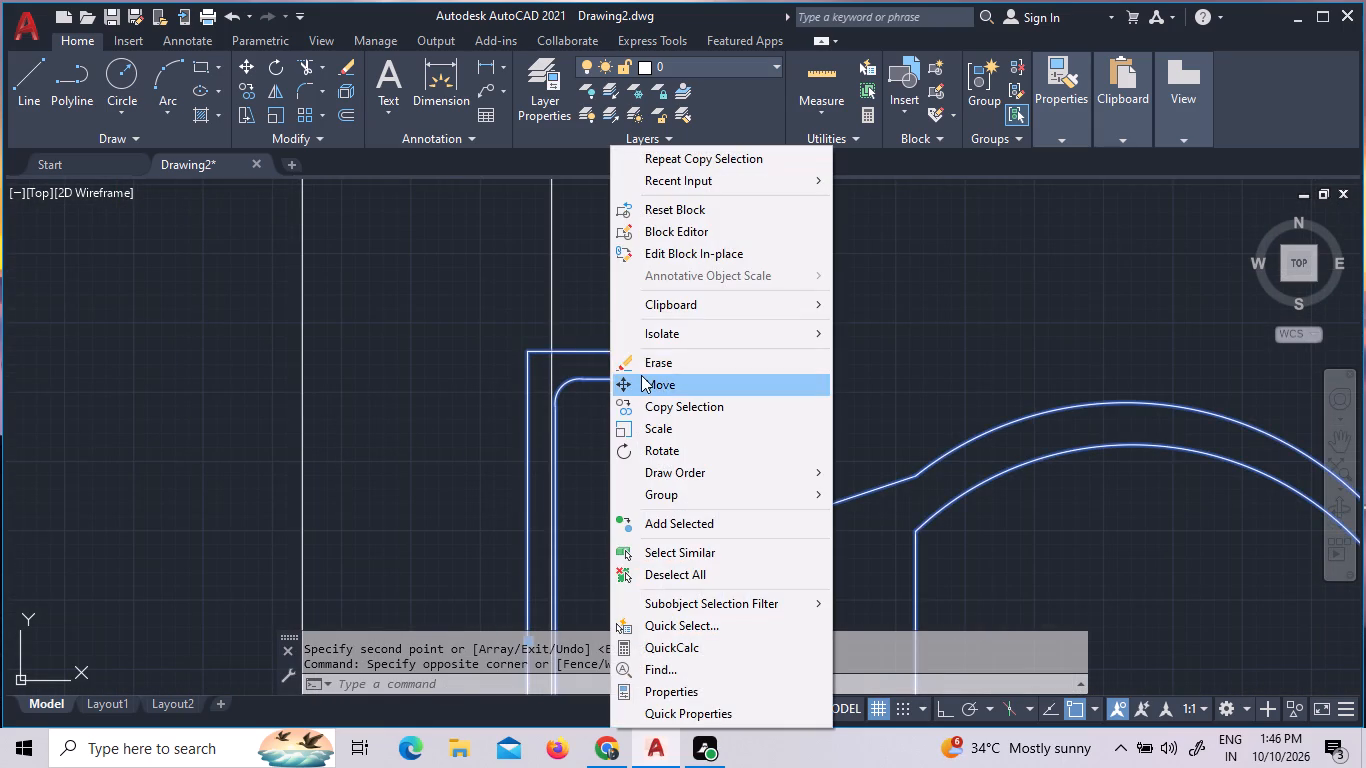
left_click(641, 375)
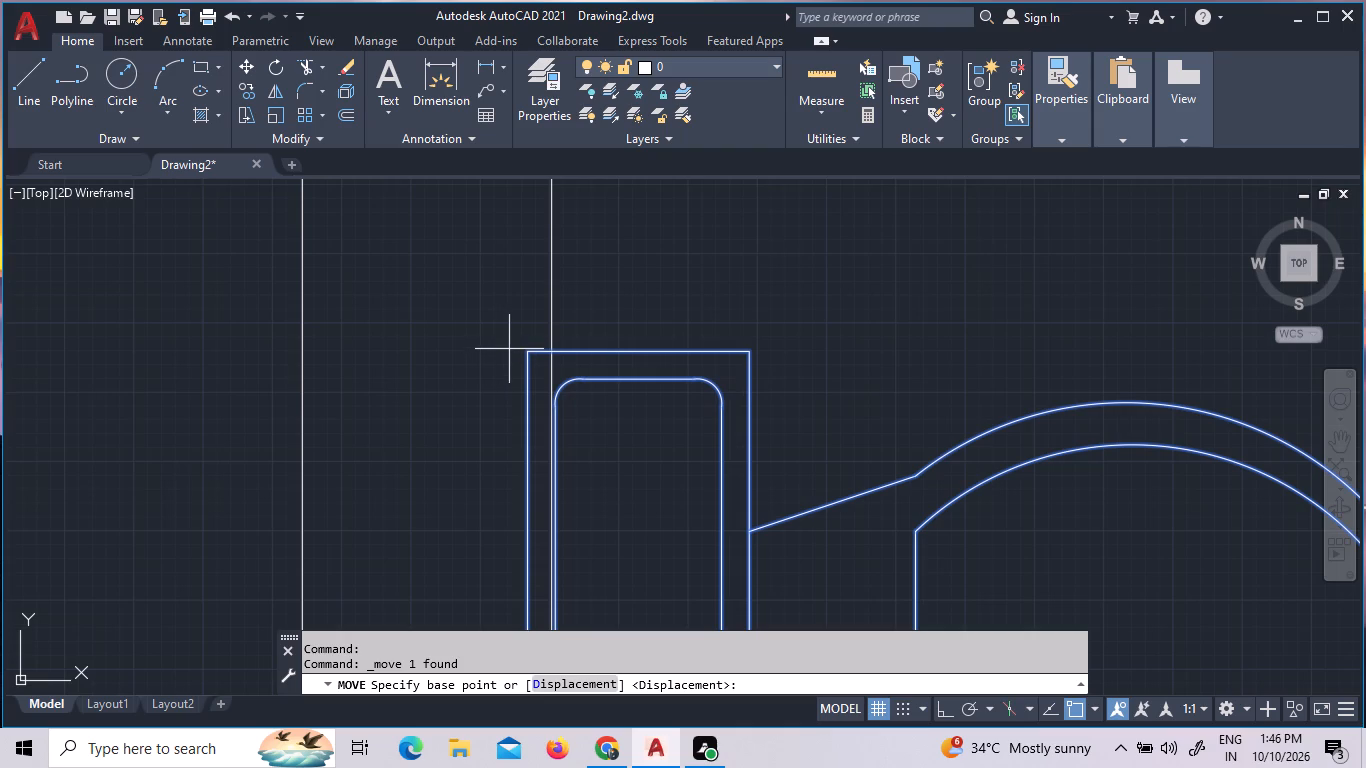
left_click(520, 354)
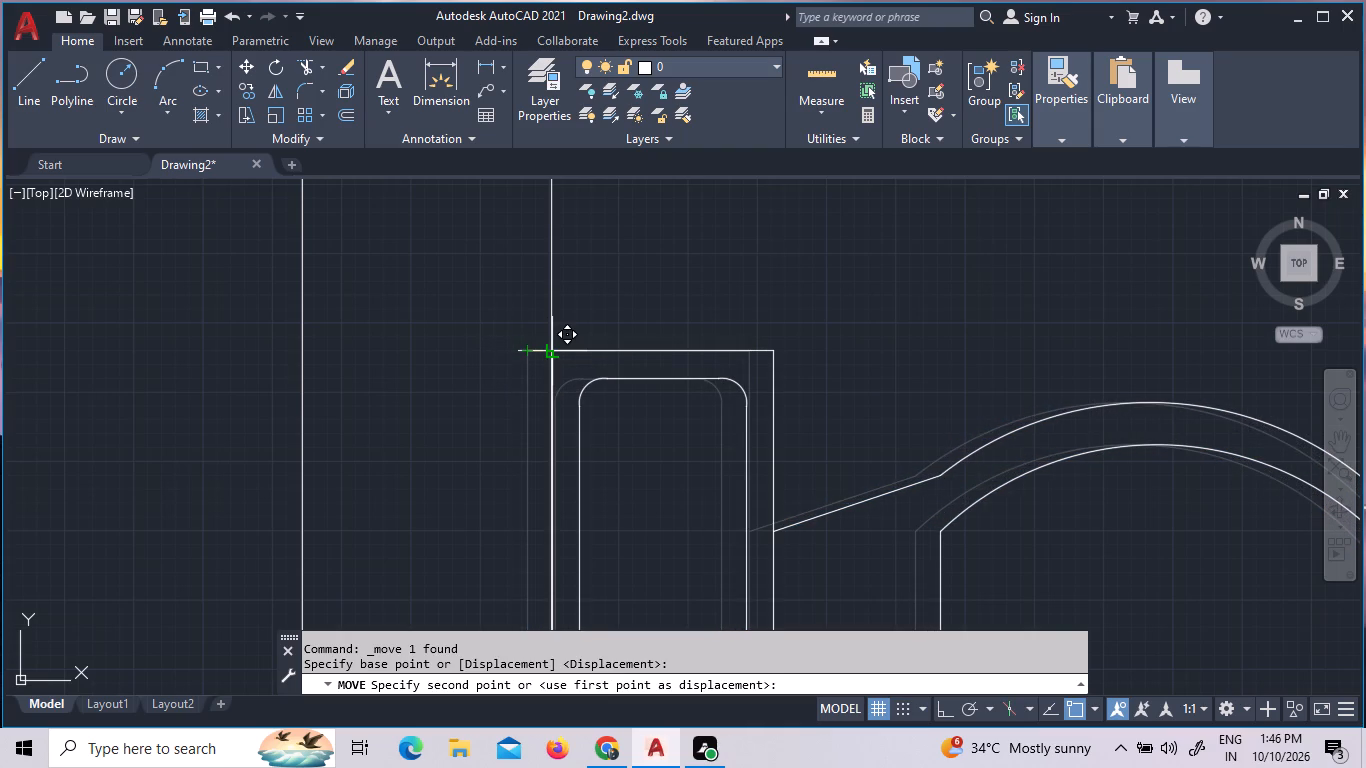
left_click(550, 354)
Move the middle northwest cubicle's toilet slightly north along the west wall.
scroll(571, 372, "down", 5)
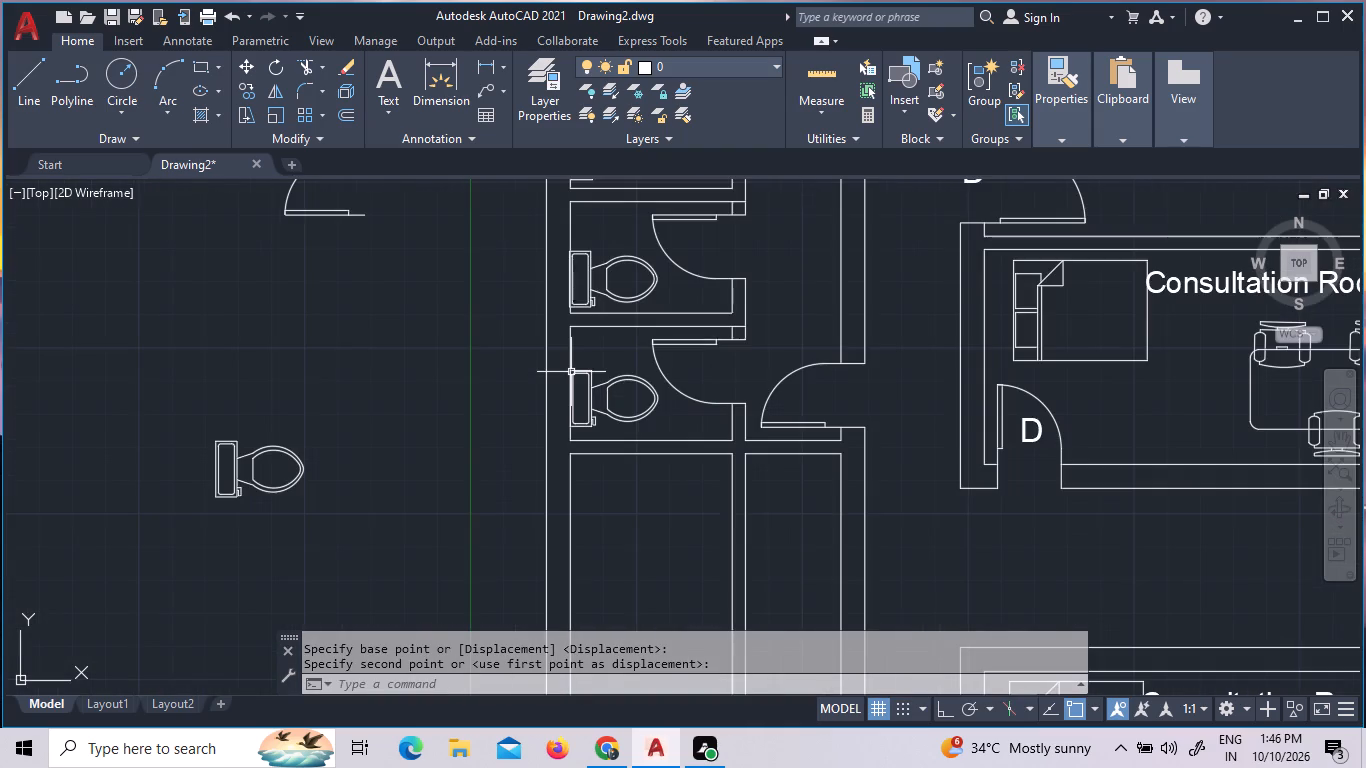
scroll(569, 279, "up", 4)
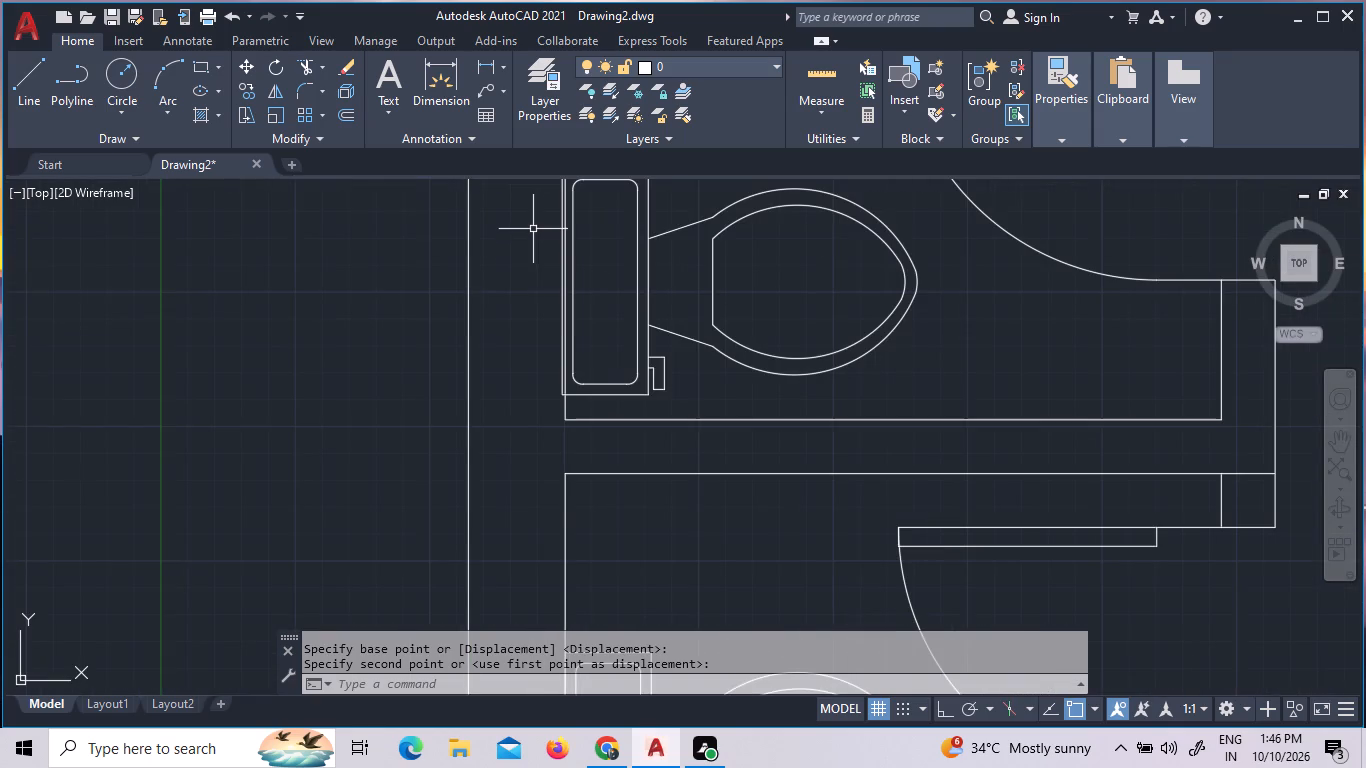
scroll(560, 402, "up", 5)
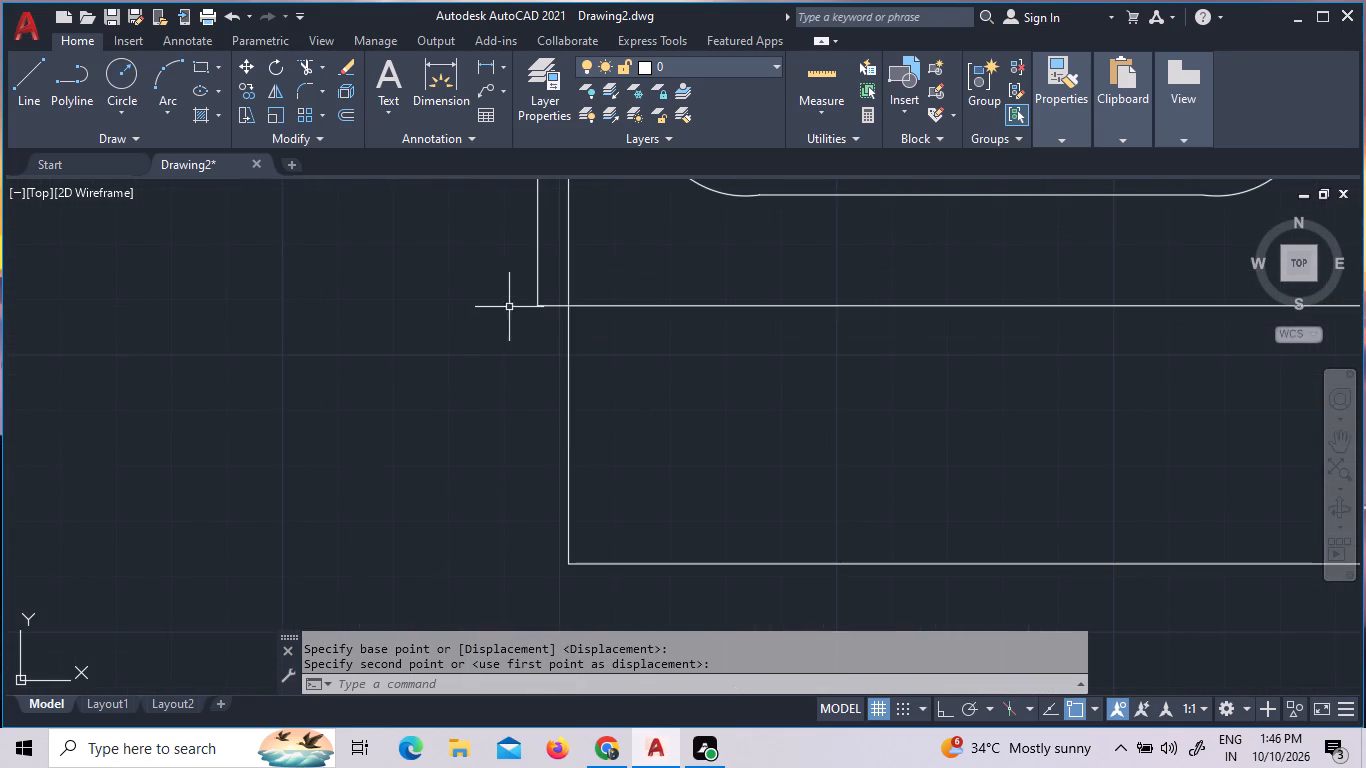
left_click(536, 302)
right_click(536, 302)
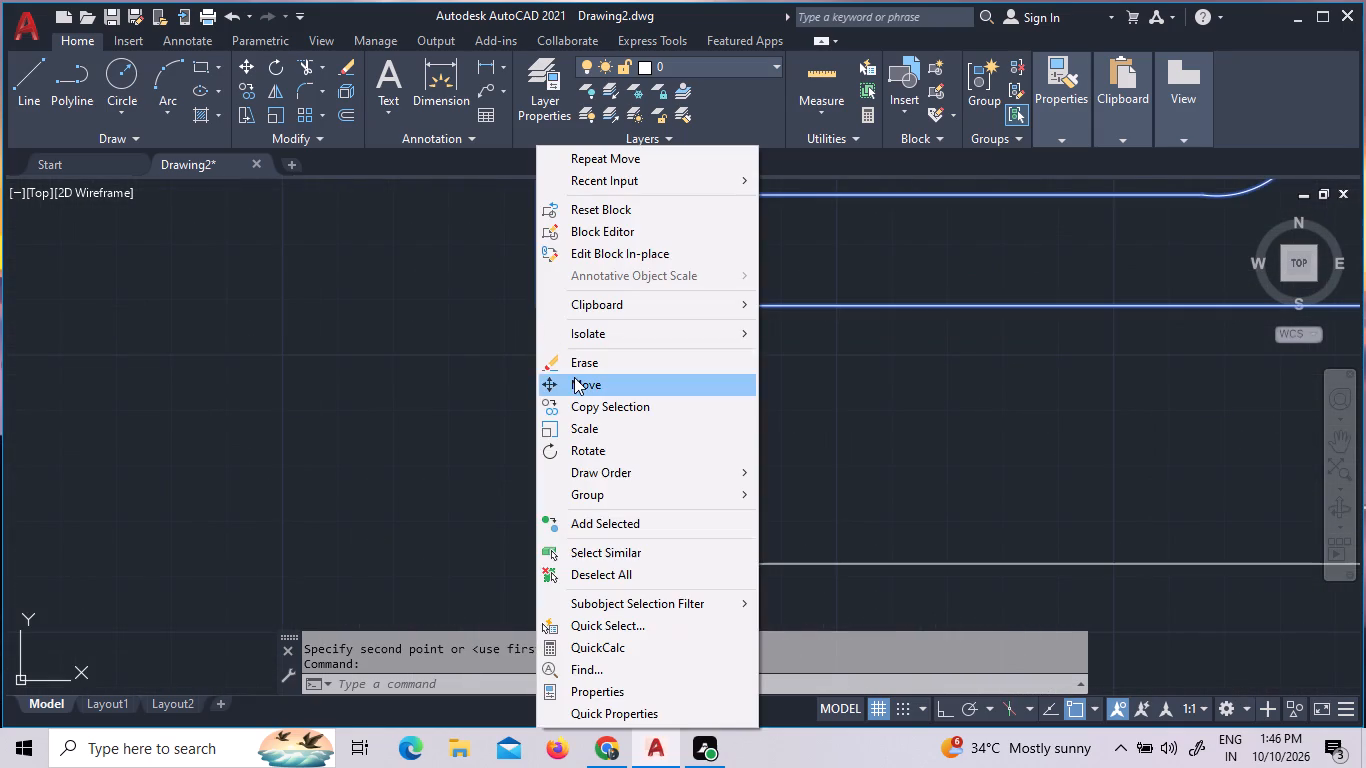
left_click(574, 377)
left_click(573, 374)
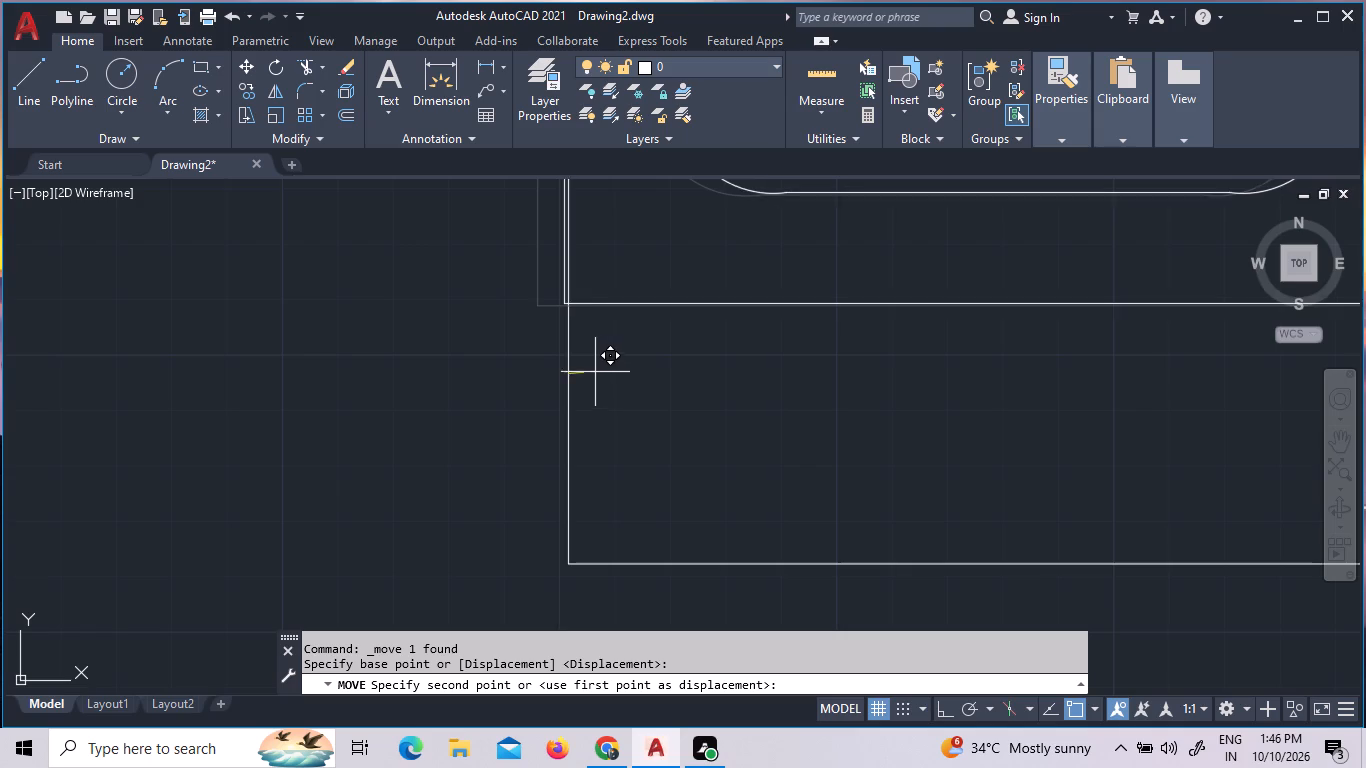
left_click(572, 305)
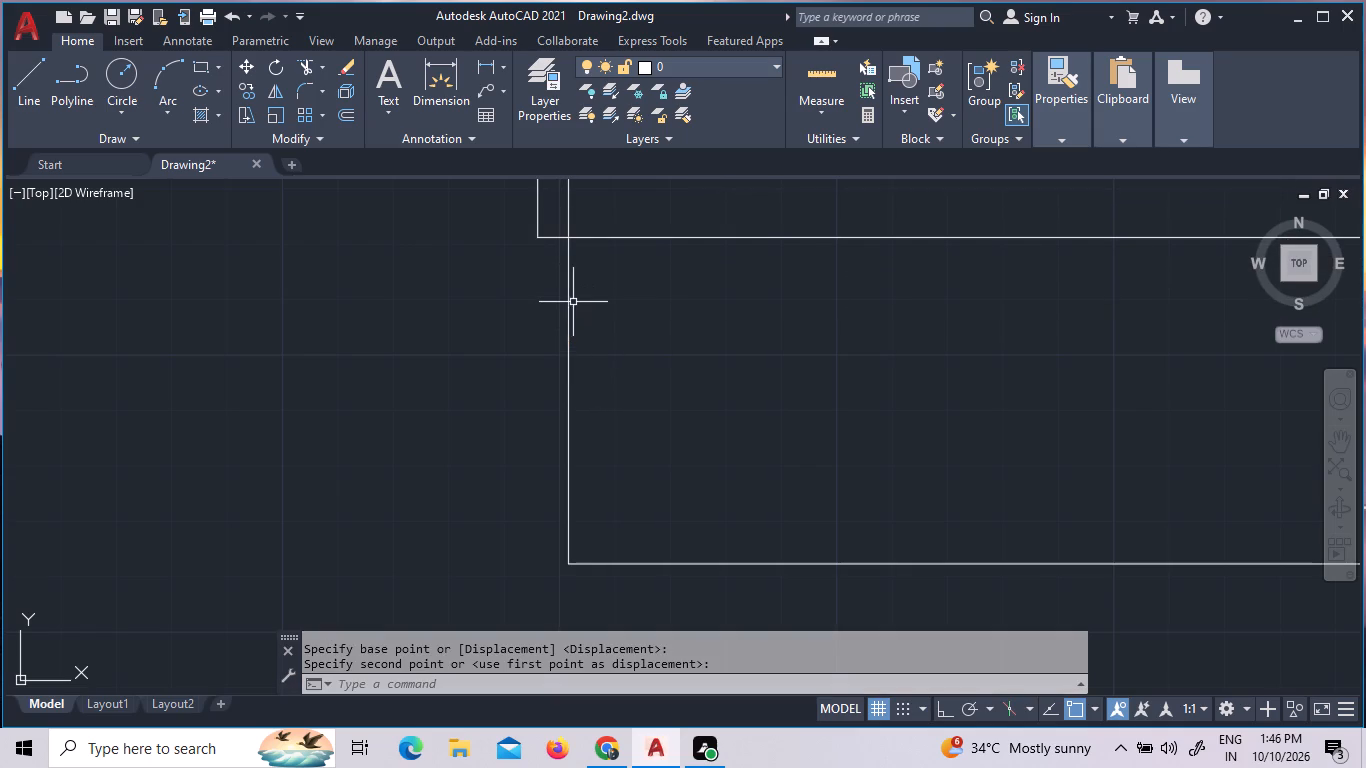
Move the middle cubicle's toilet east from its tank's southwest corner so the tank's back meets the west wall's inner line.
left_click(561, 249)
left_click(518, 192)
right_click(513, 187)
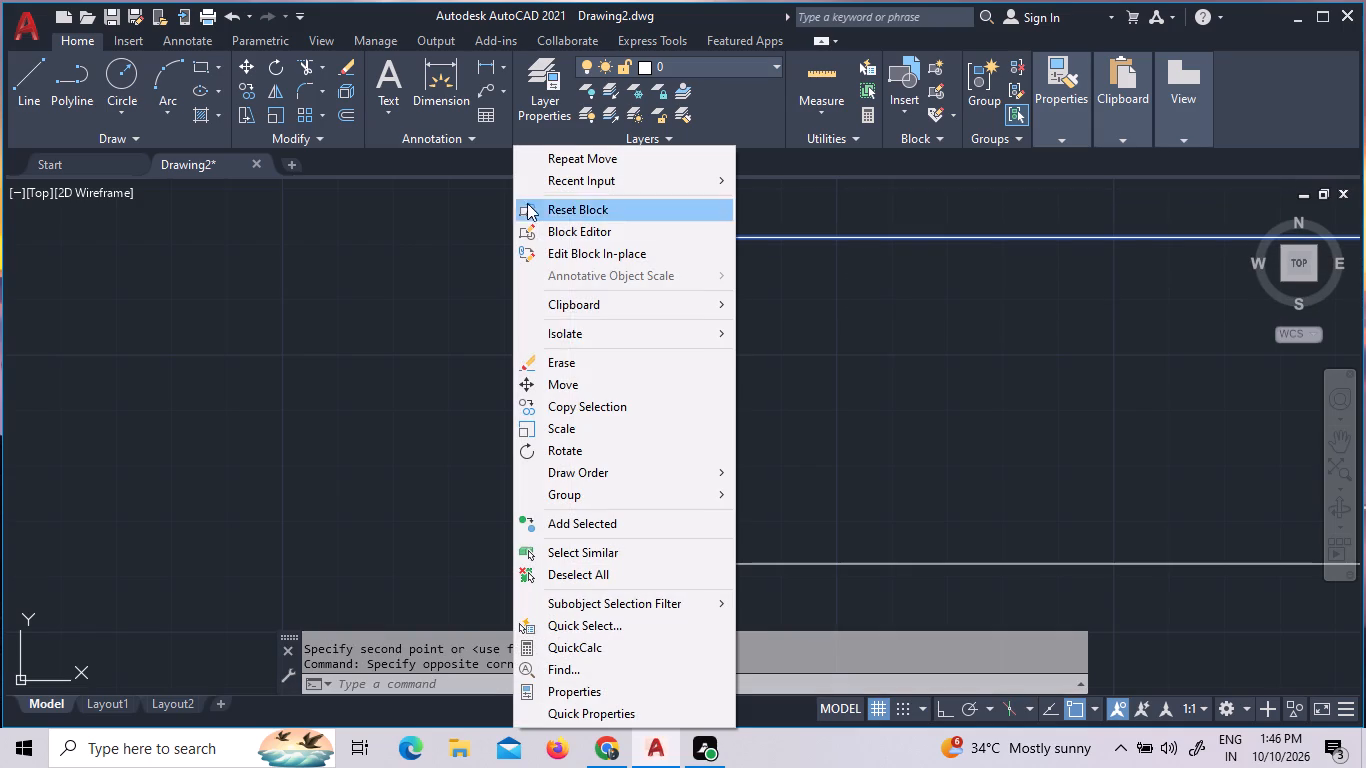
left_click(571, 378)
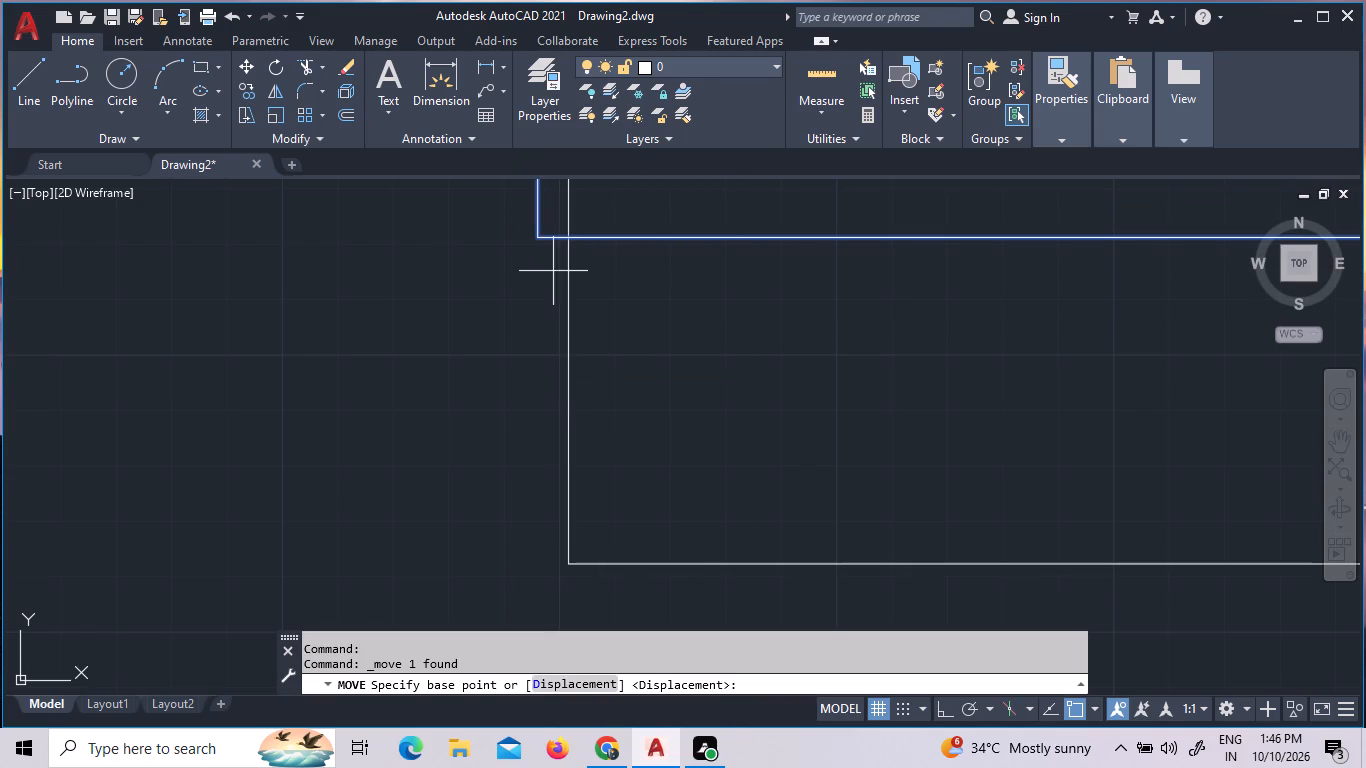
left_click(539, 241)
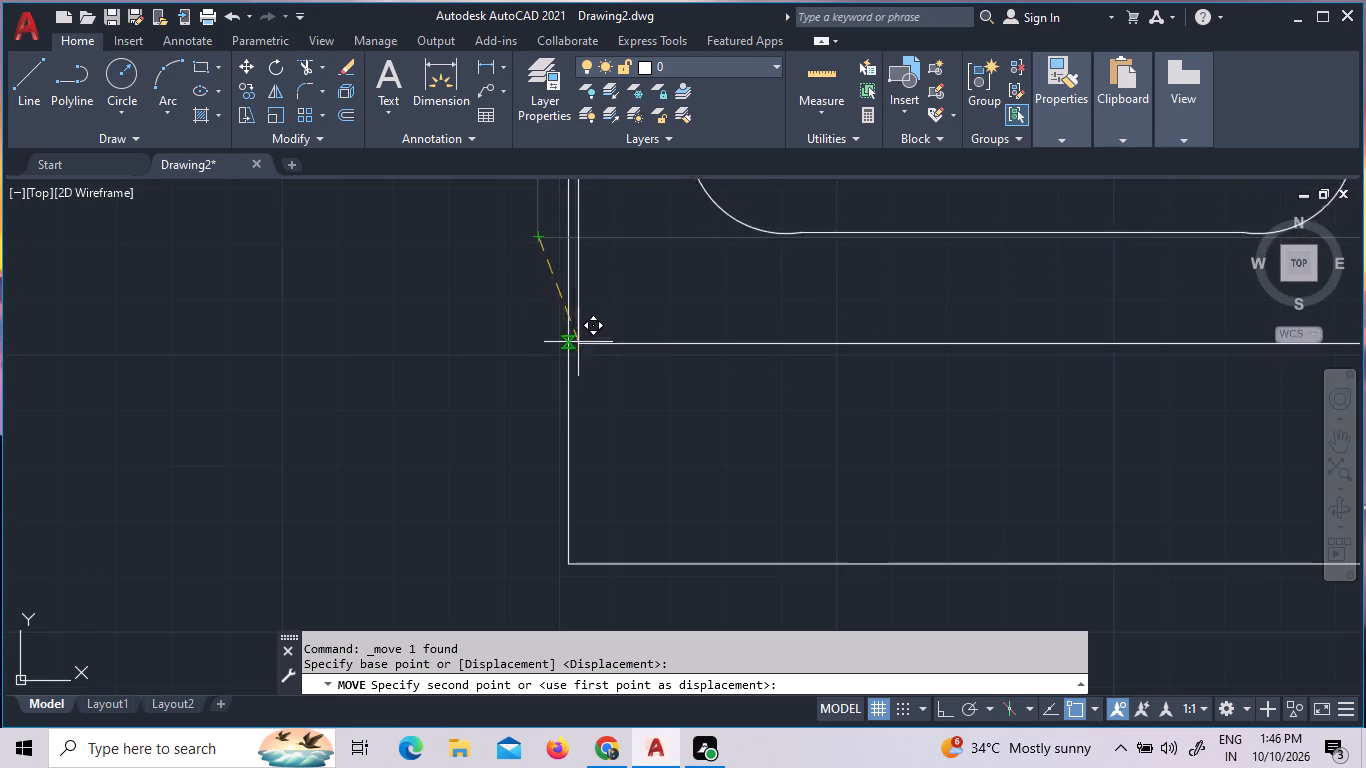
left_click(568, 241)
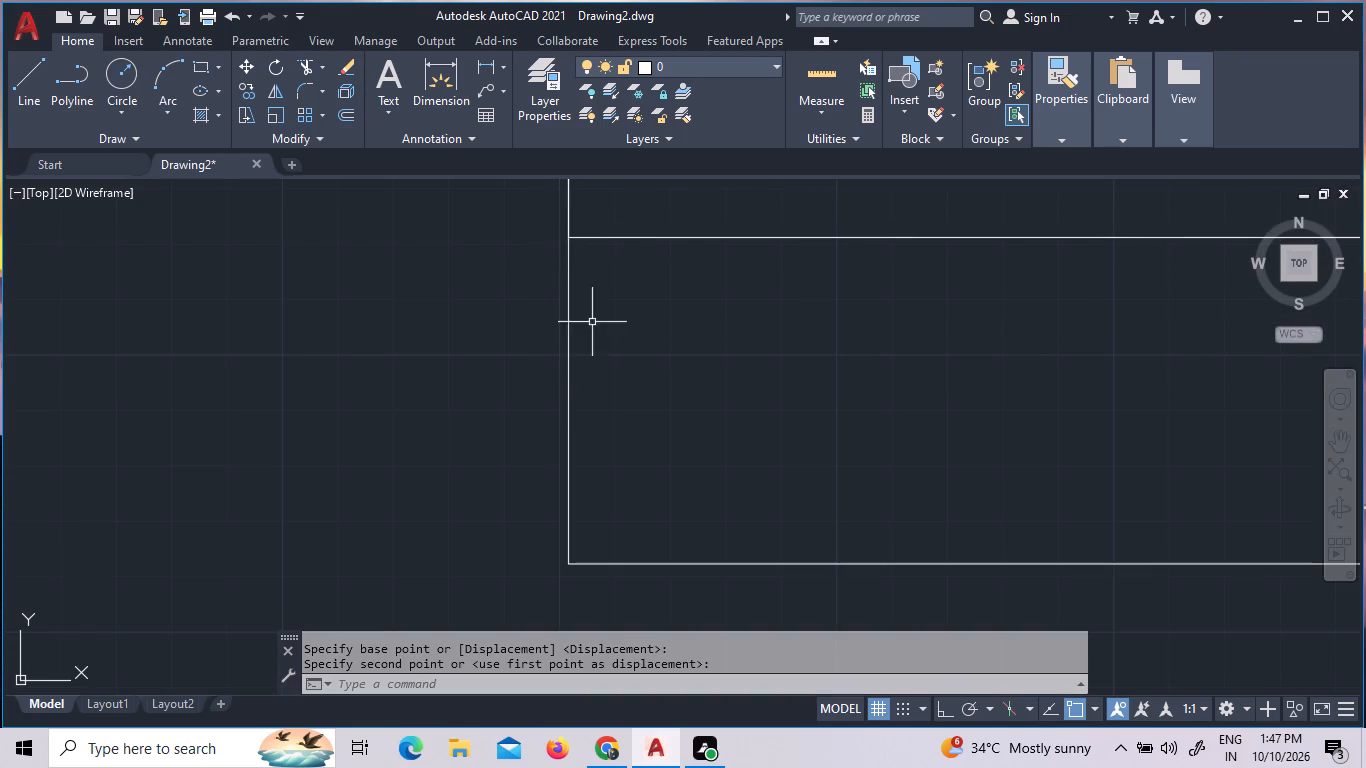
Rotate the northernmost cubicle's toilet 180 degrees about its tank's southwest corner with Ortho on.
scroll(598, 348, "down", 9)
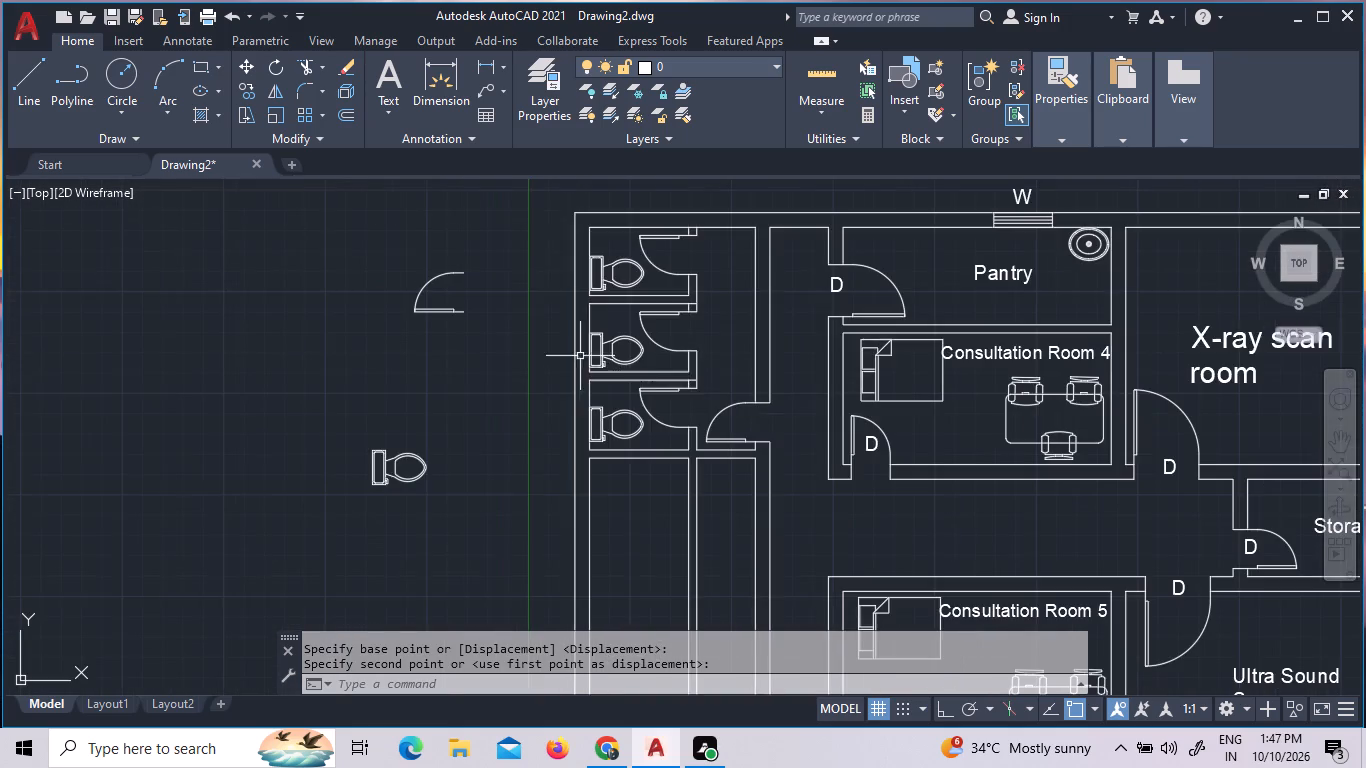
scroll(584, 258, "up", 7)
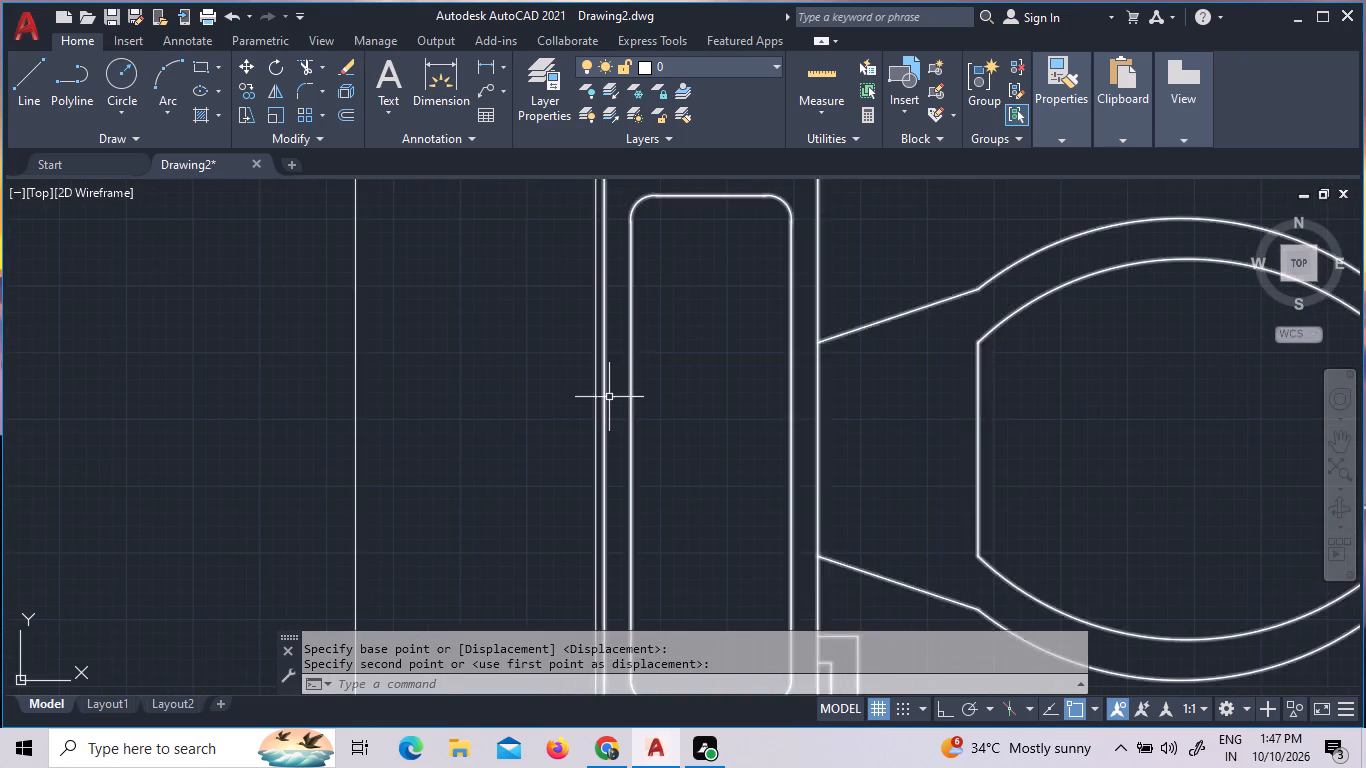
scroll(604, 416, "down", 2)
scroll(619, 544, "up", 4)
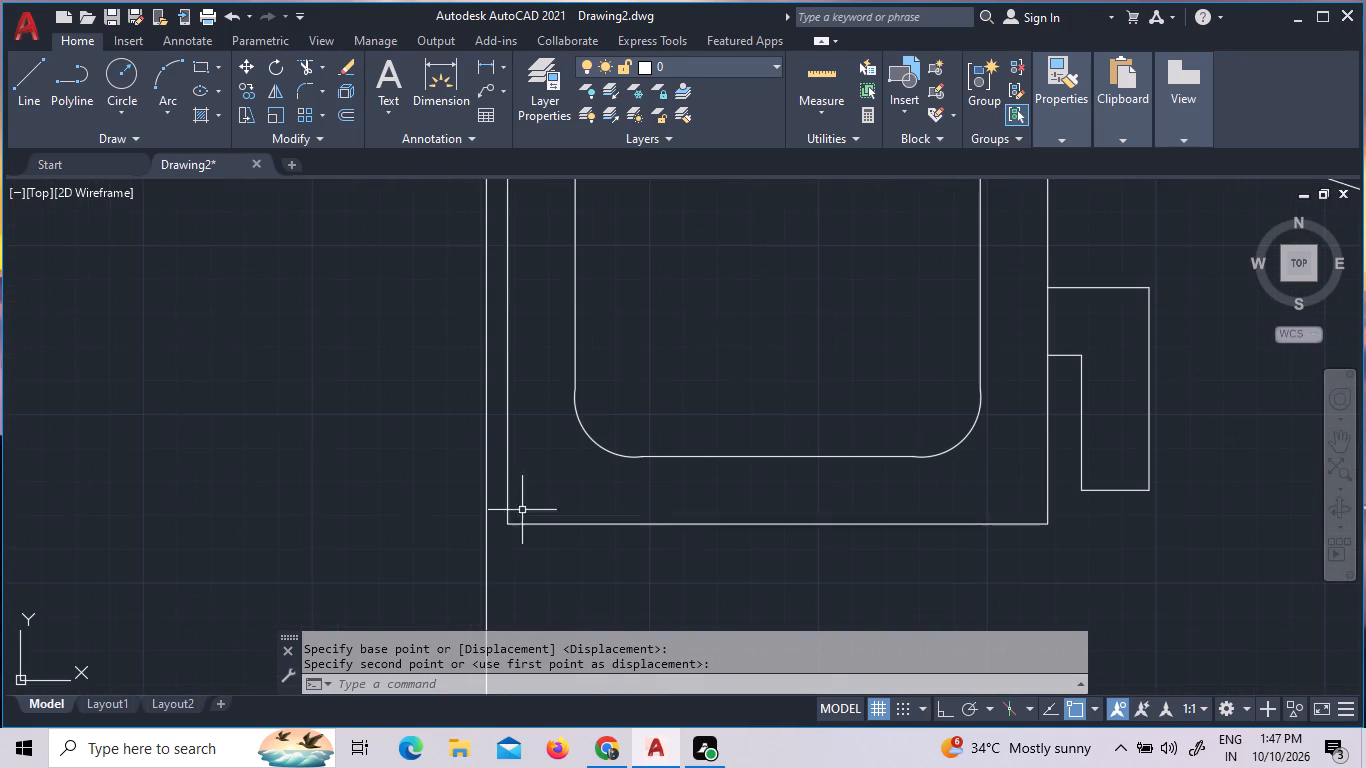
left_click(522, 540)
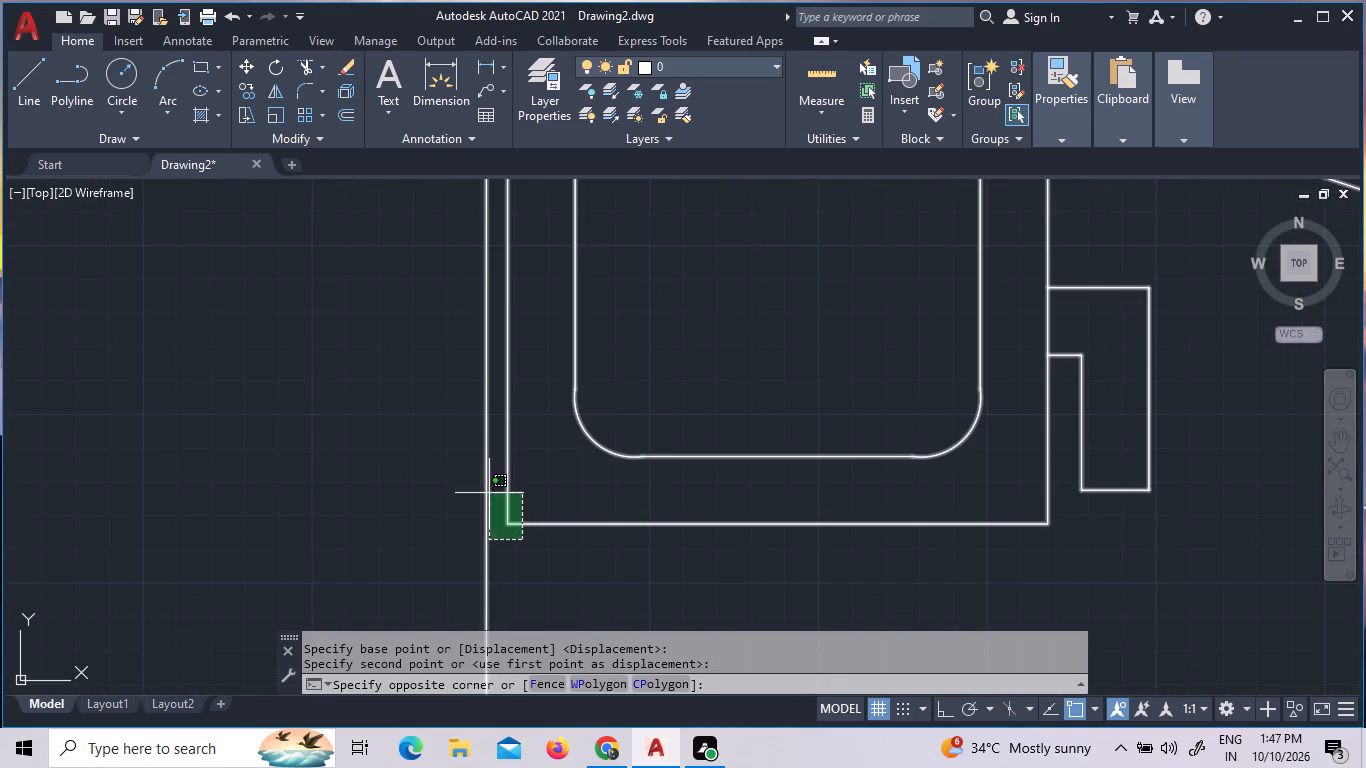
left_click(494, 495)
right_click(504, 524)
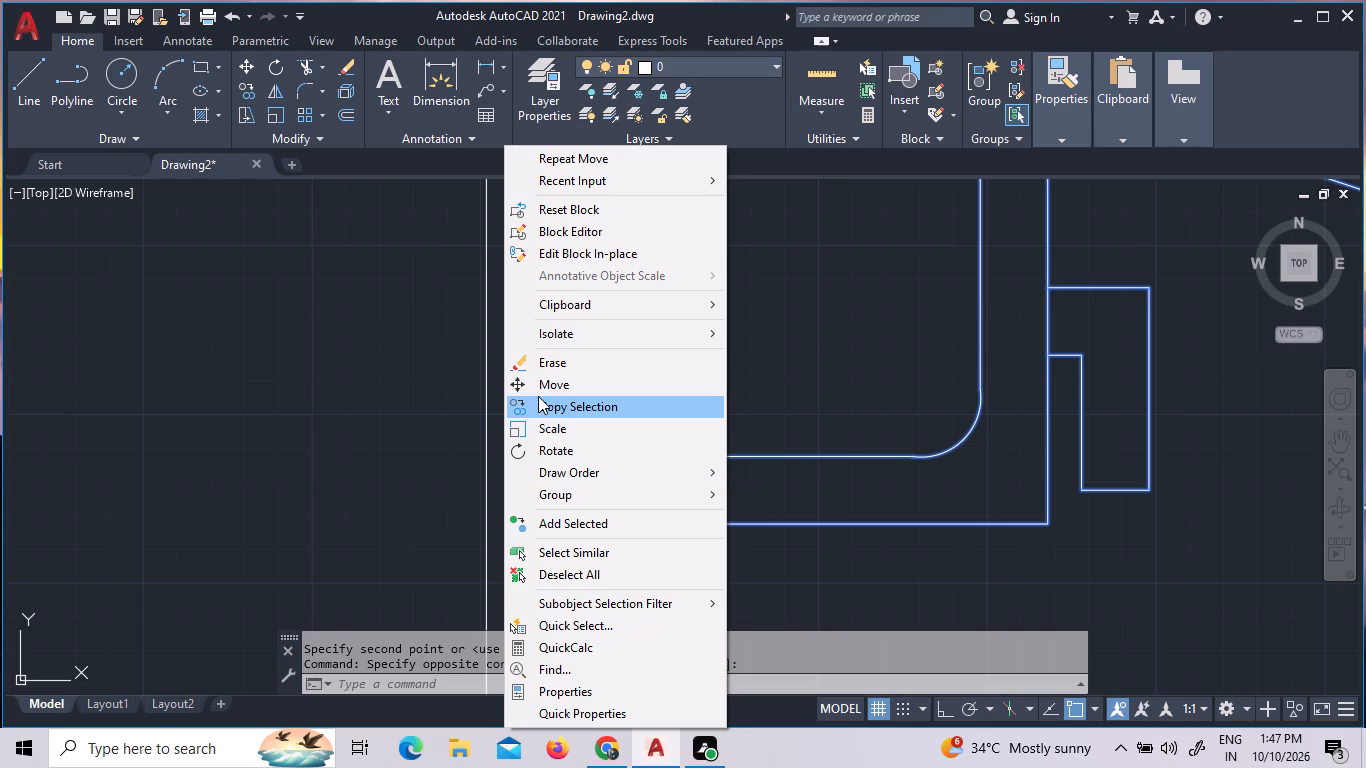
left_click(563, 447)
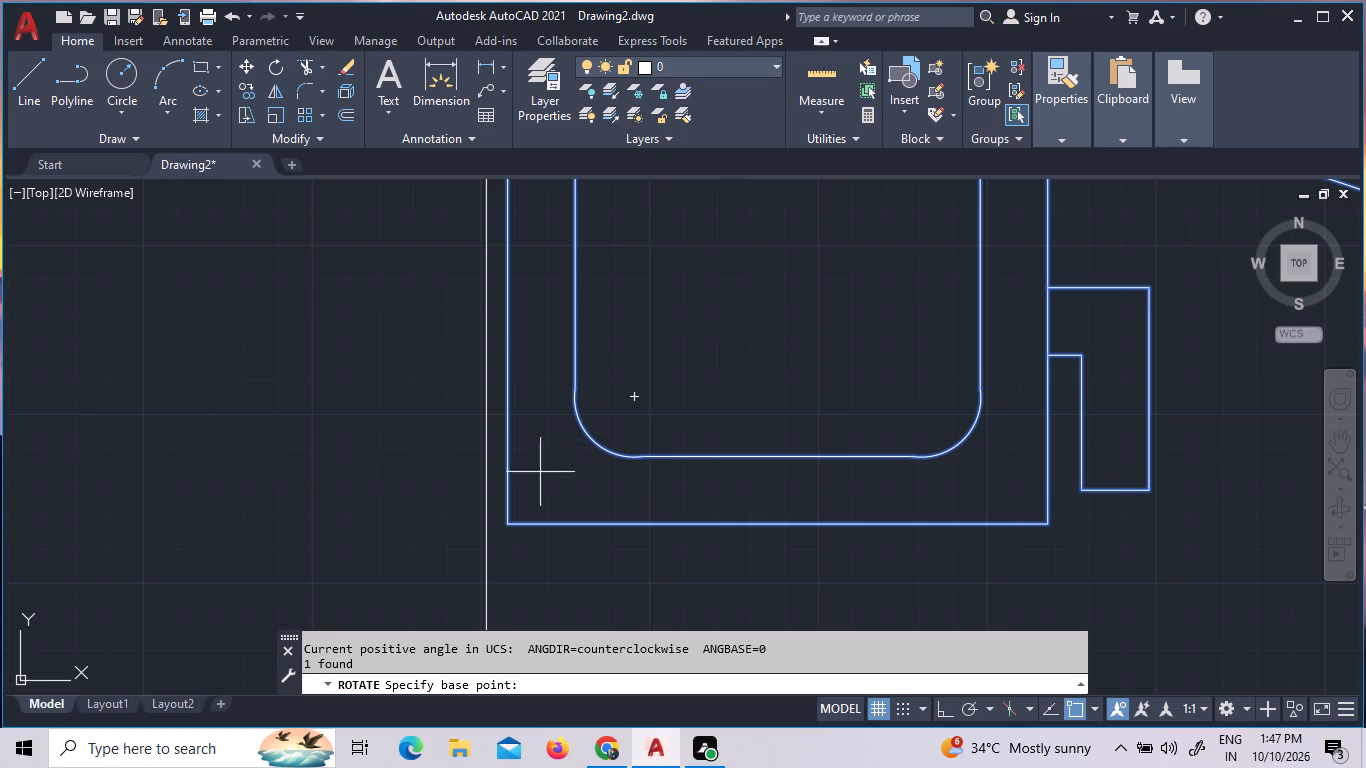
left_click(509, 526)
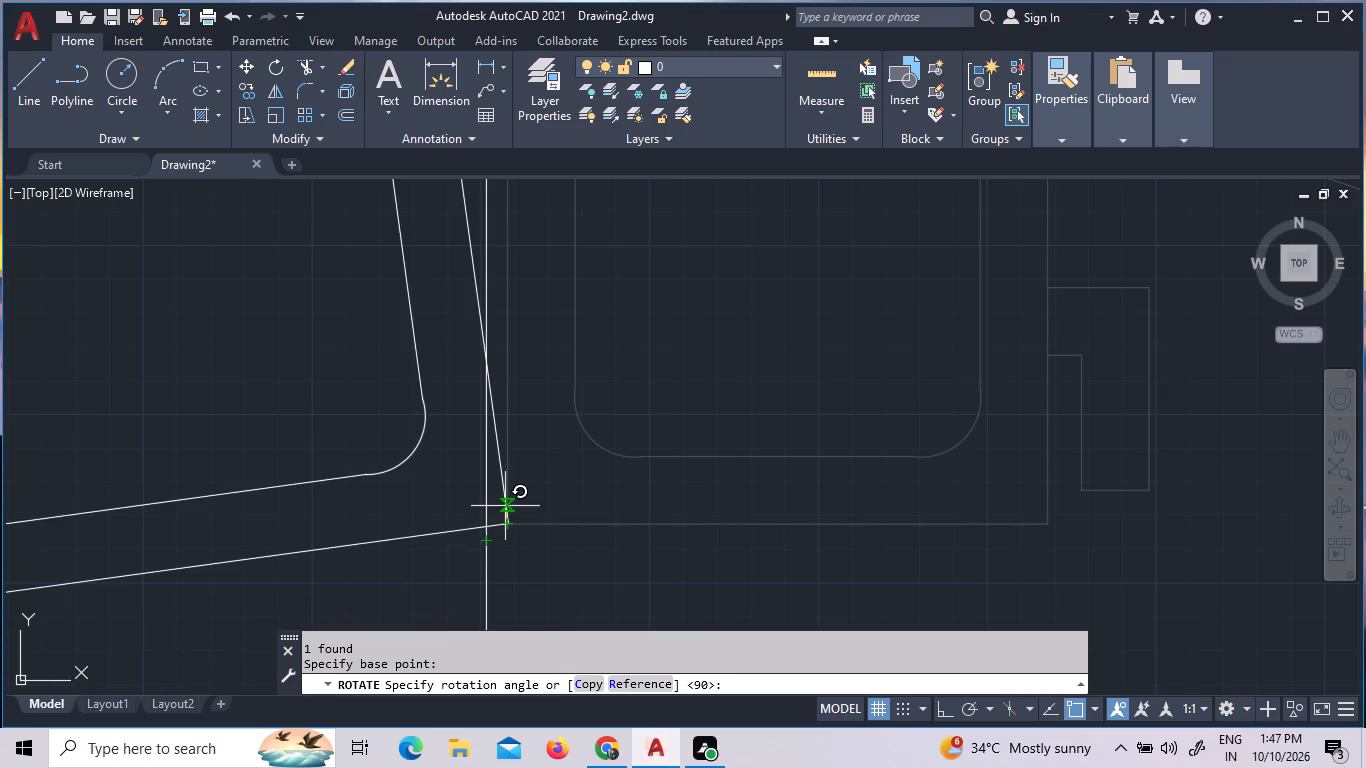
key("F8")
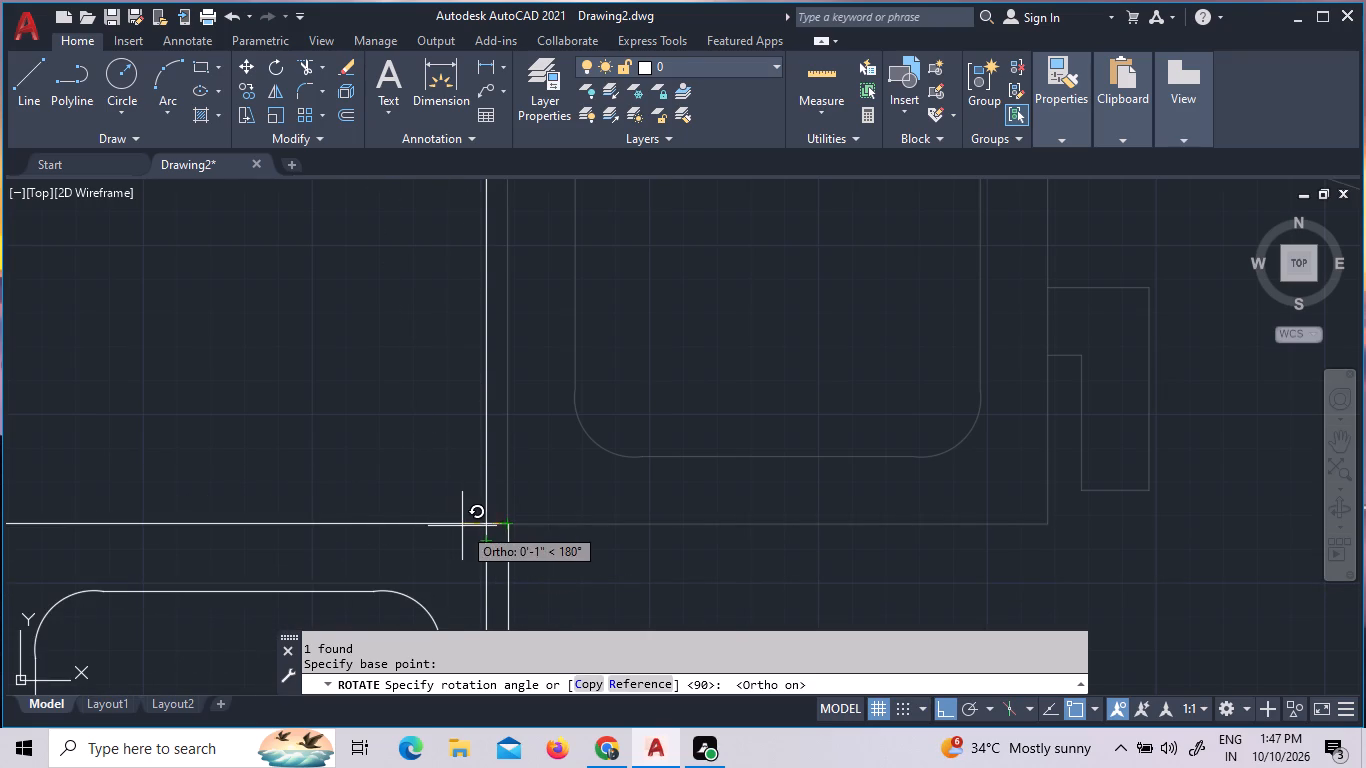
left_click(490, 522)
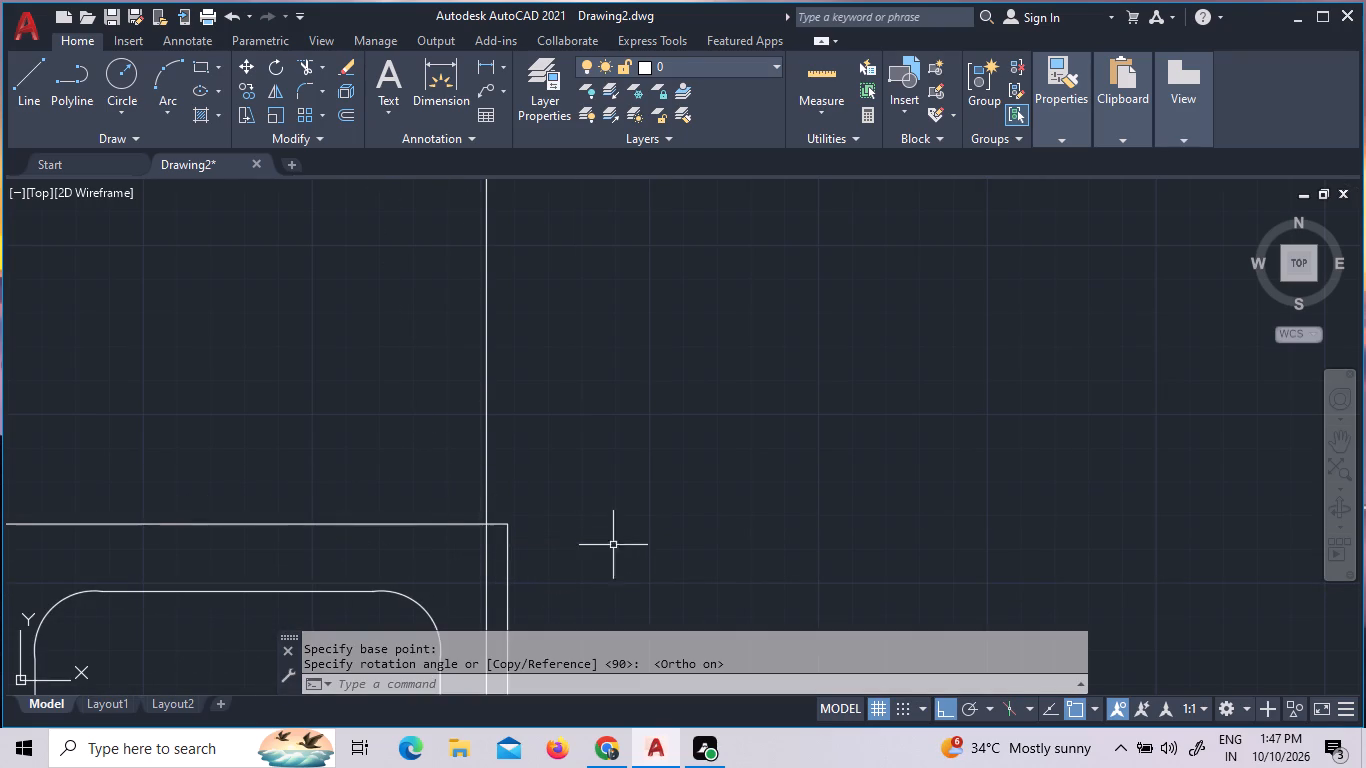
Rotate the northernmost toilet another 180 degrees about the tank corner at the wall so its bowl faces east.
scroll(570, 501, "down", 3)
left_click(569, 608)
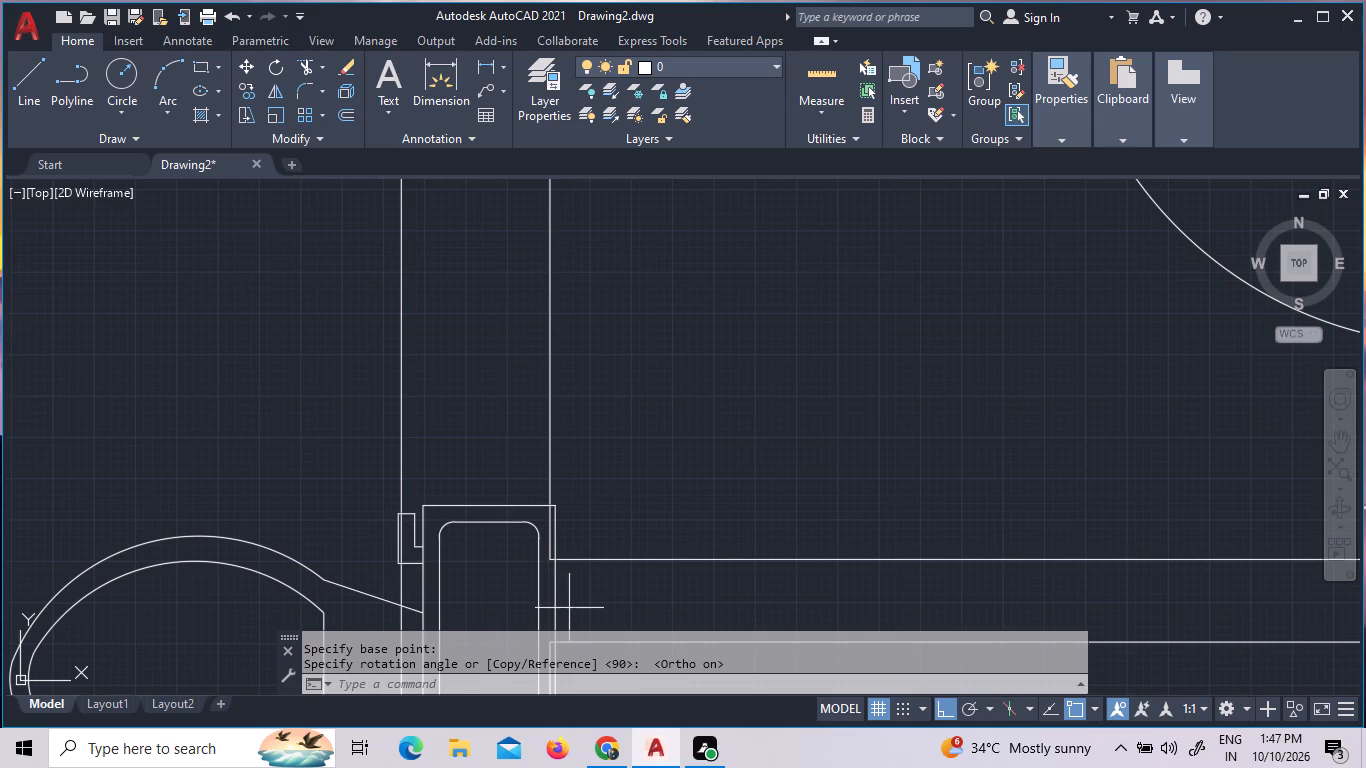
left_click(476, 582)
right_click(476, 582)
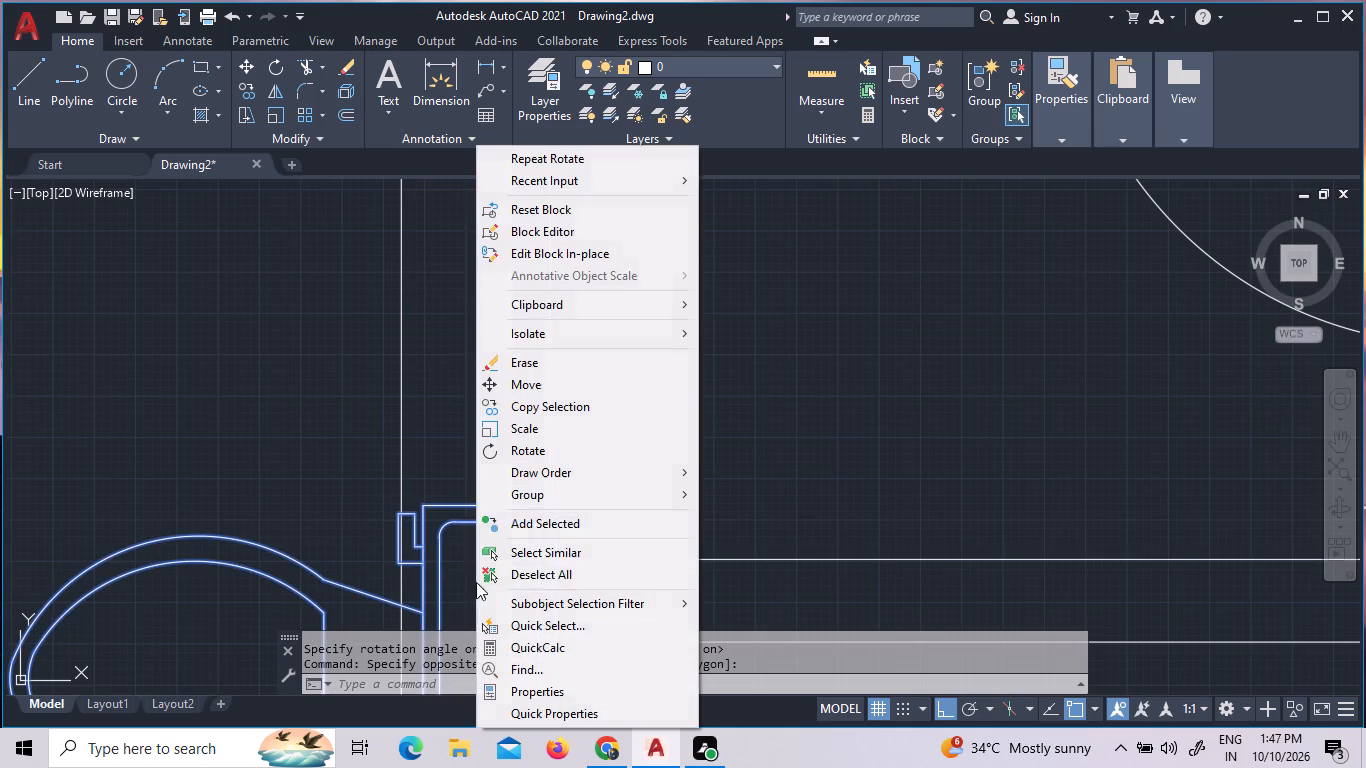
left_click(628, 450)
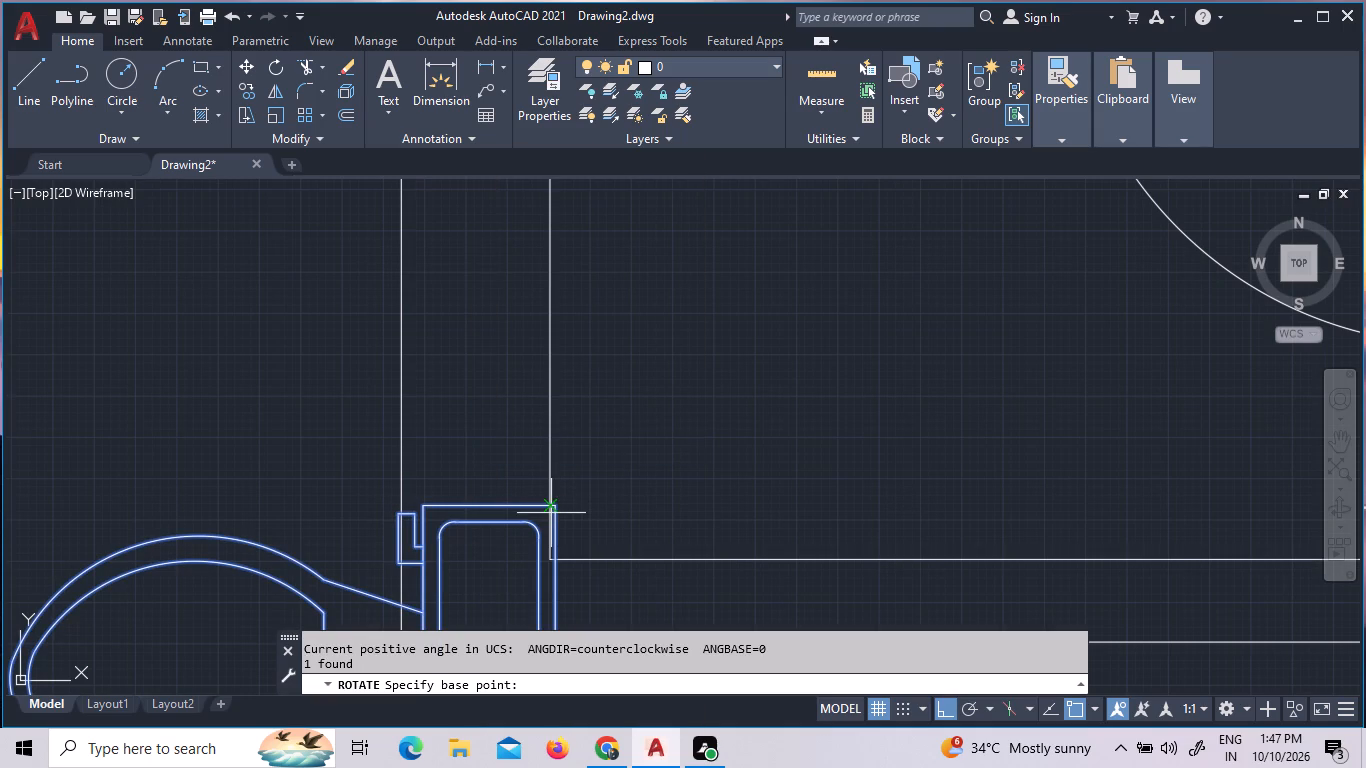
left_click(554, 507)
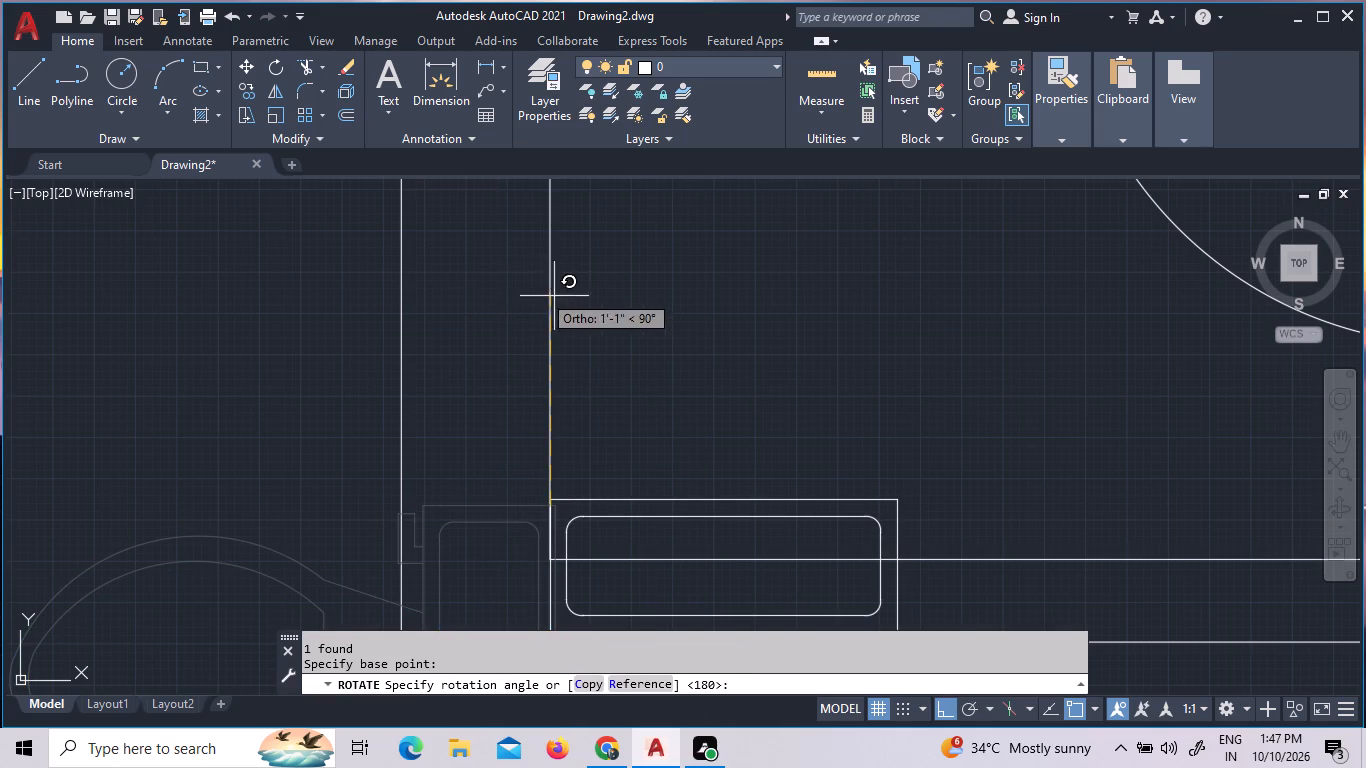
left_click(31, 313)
Move the northernmost cubicle's toilet east so the back of its tank meets the west wall's inner line.
scroll(355, 418, "up", 4)
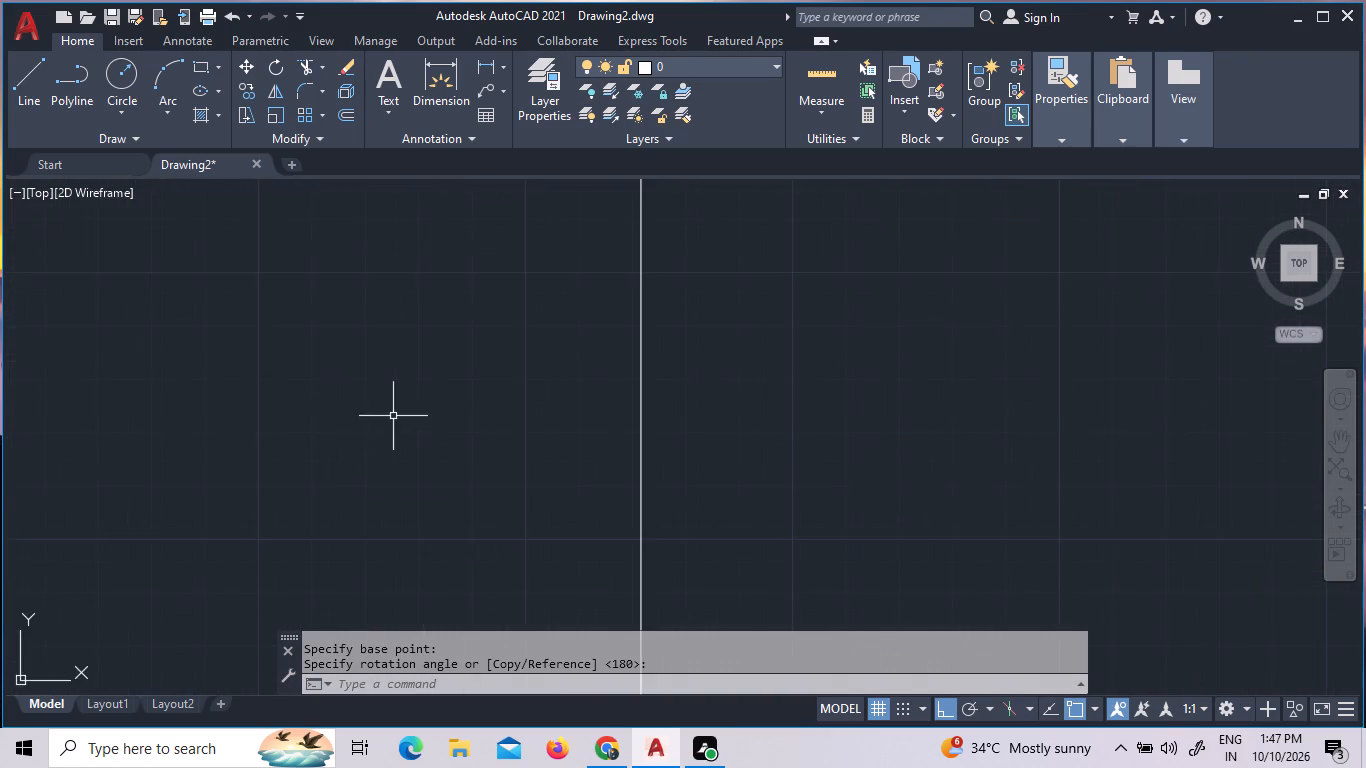
scroll(396, 415, "down", 4)
scroll(586, 516, "up", 5)
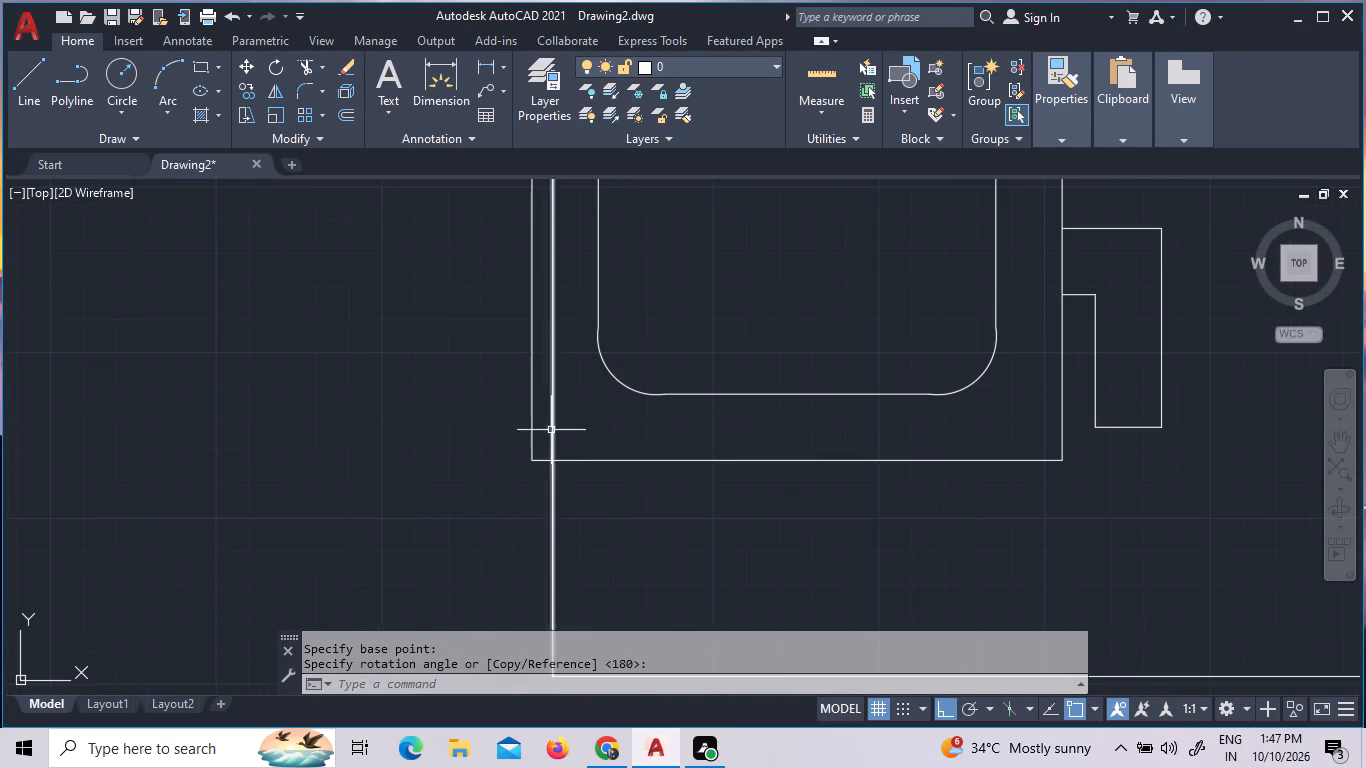
left_click(542, 466)
left_click(530, 455)
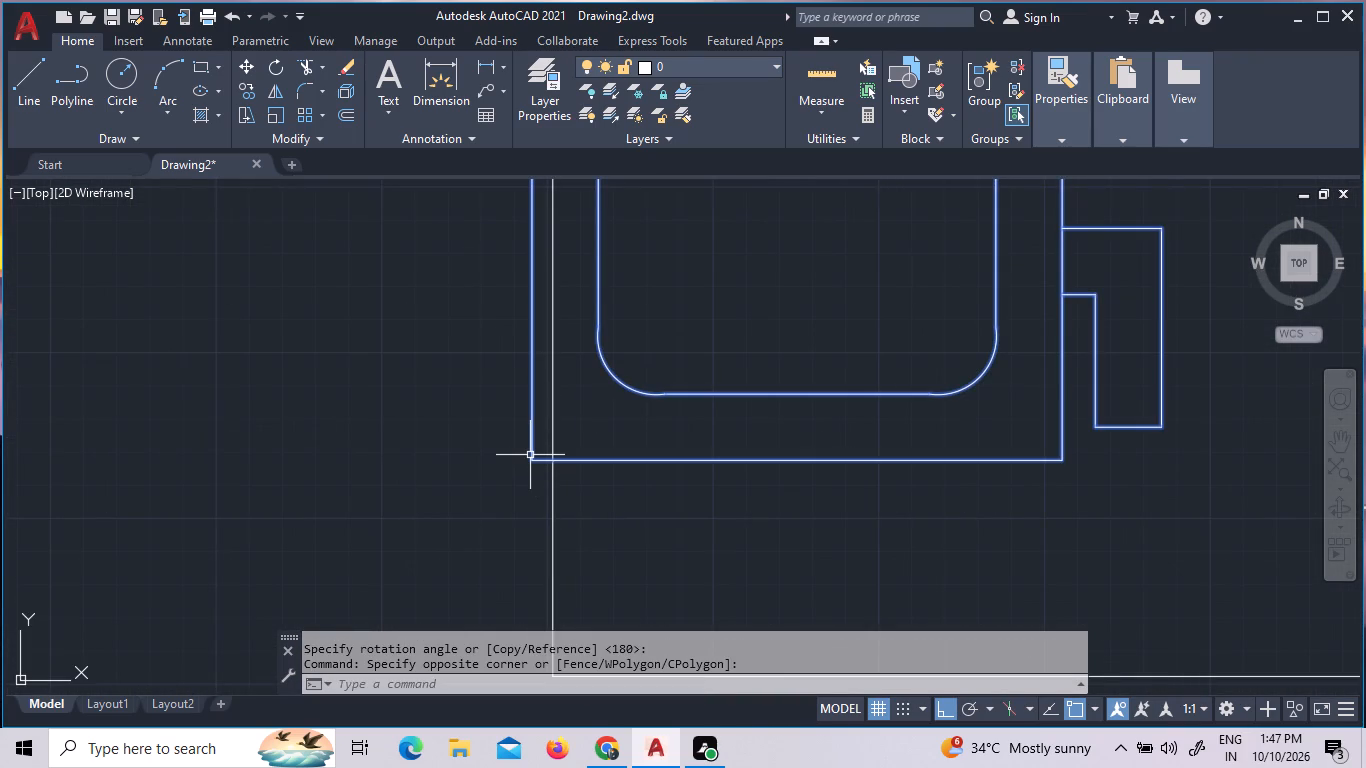
left_click(530, 455)
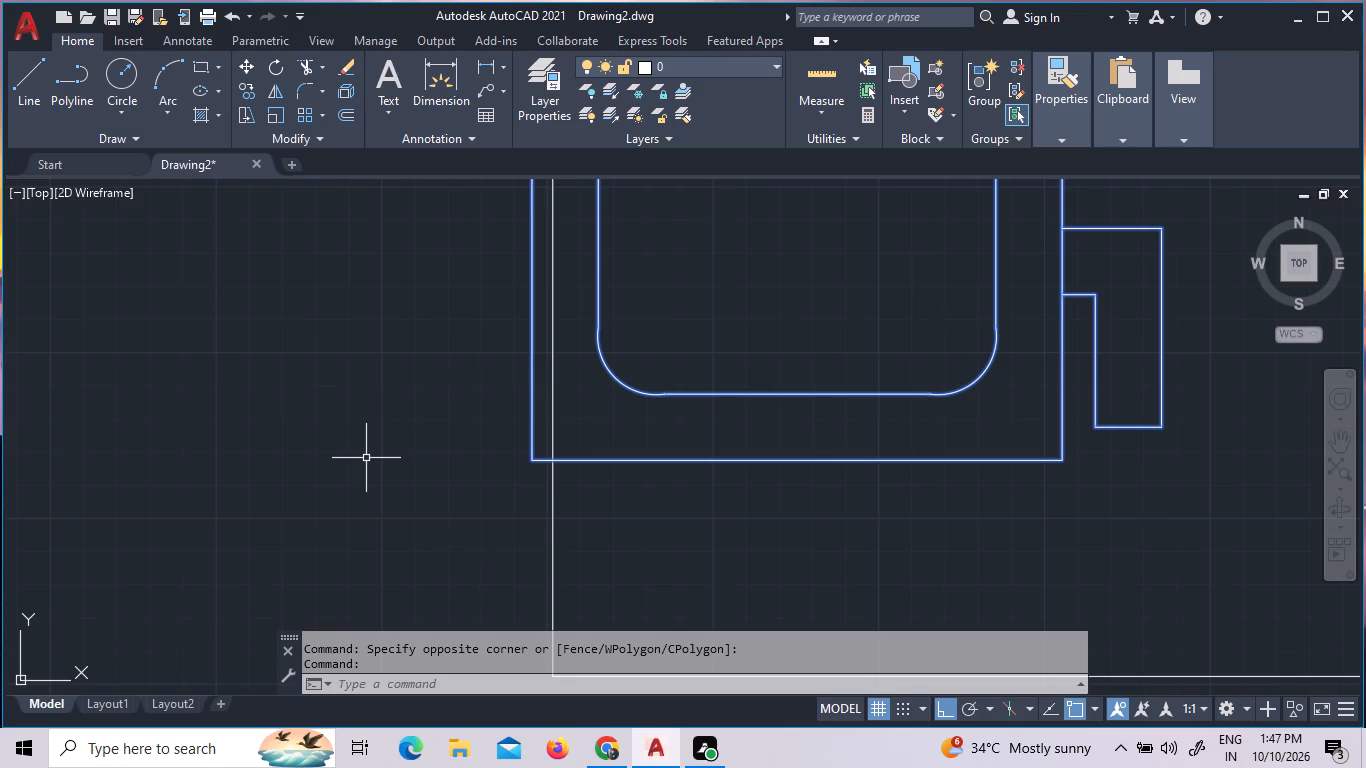
type("mo")
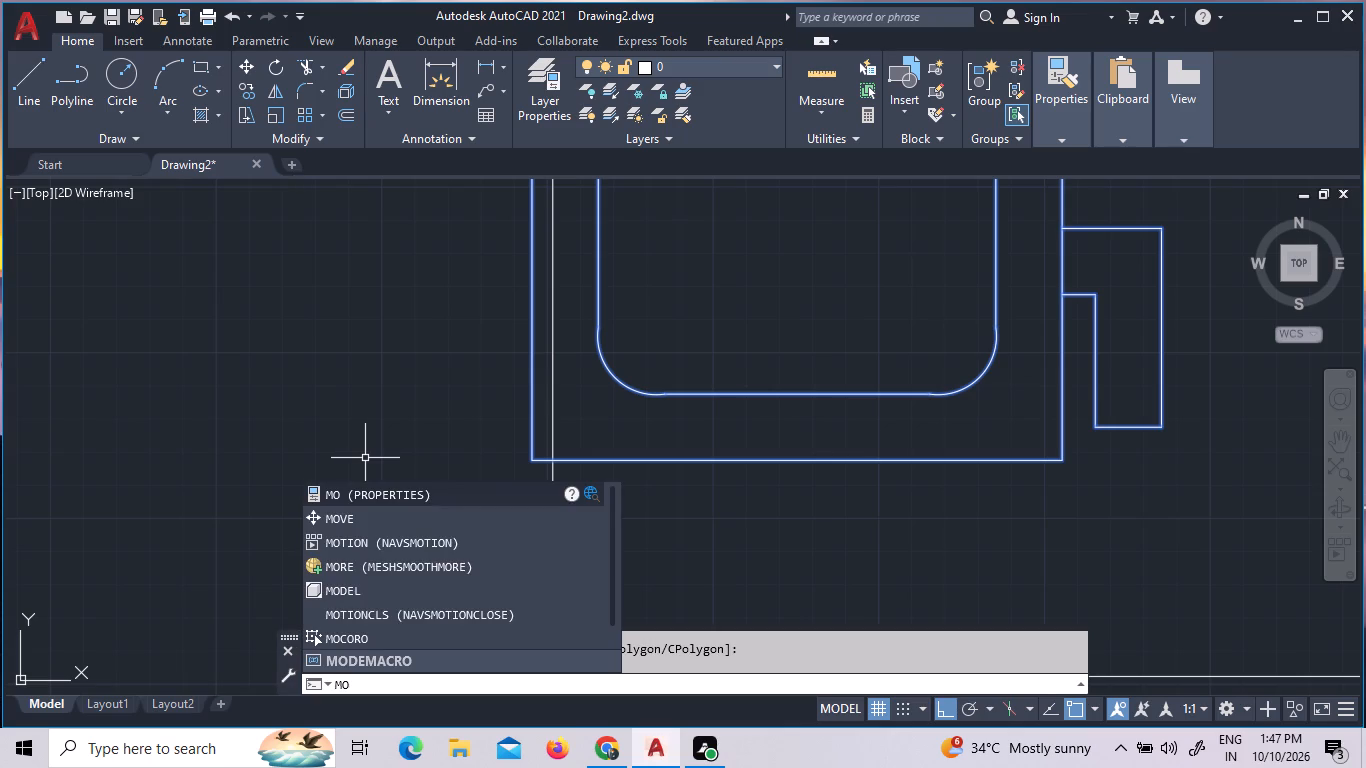
type("ve")
key("space")
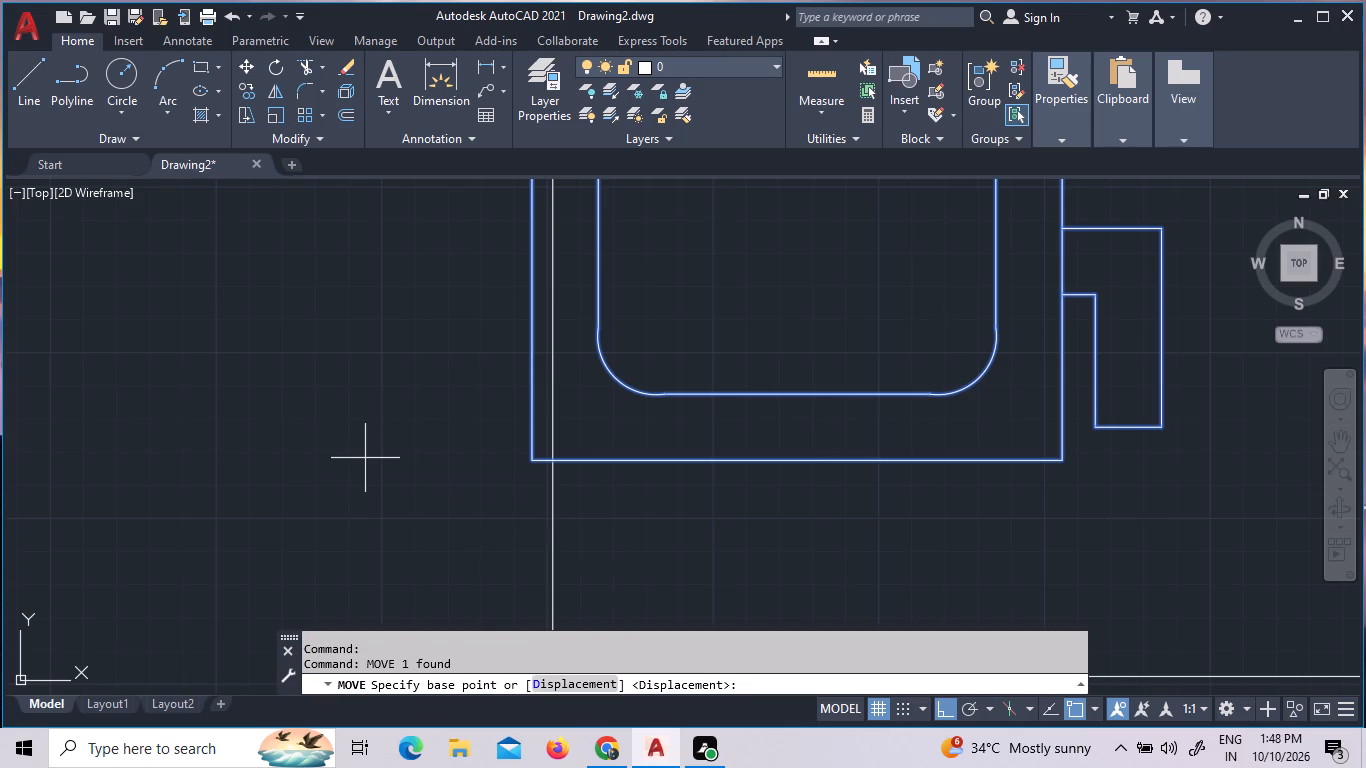
left_click(530, 459)
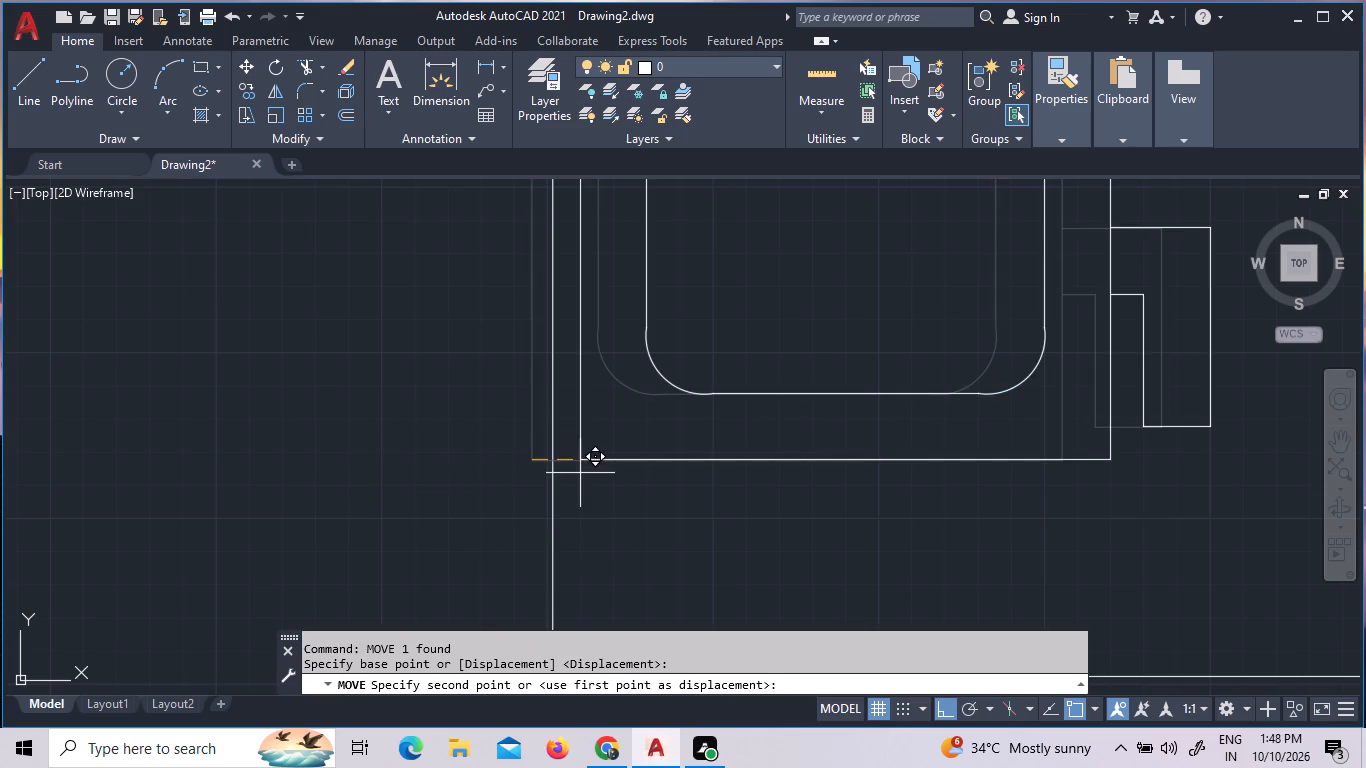
left_click(551, 464)
scroll(552, 476, "down", 4)
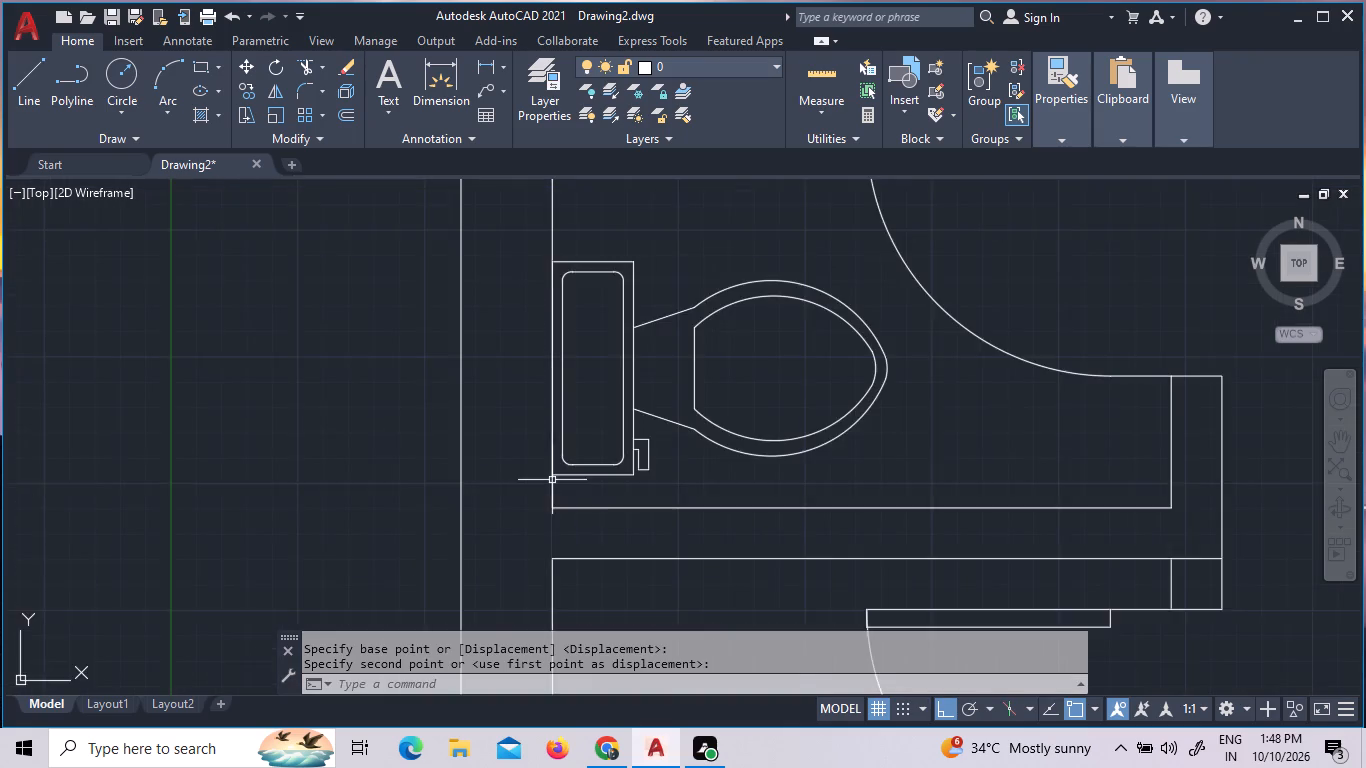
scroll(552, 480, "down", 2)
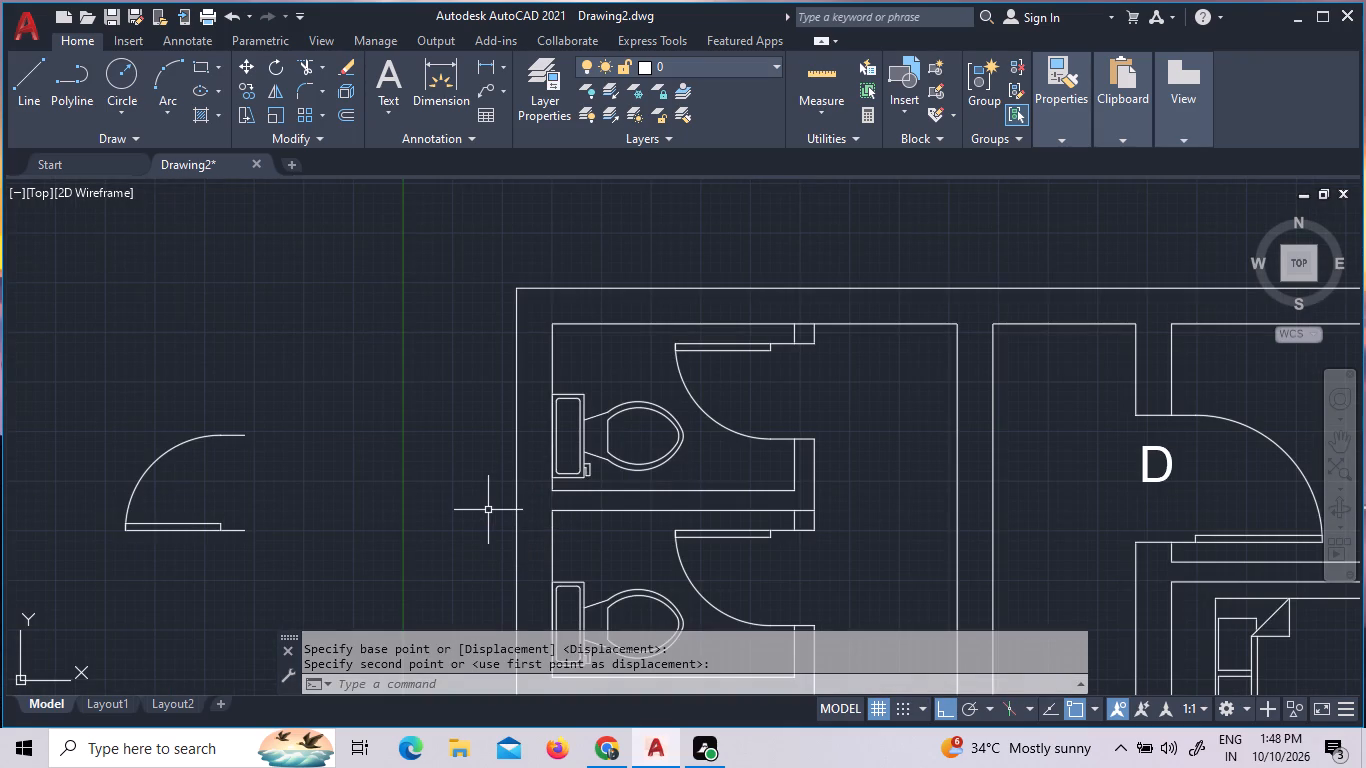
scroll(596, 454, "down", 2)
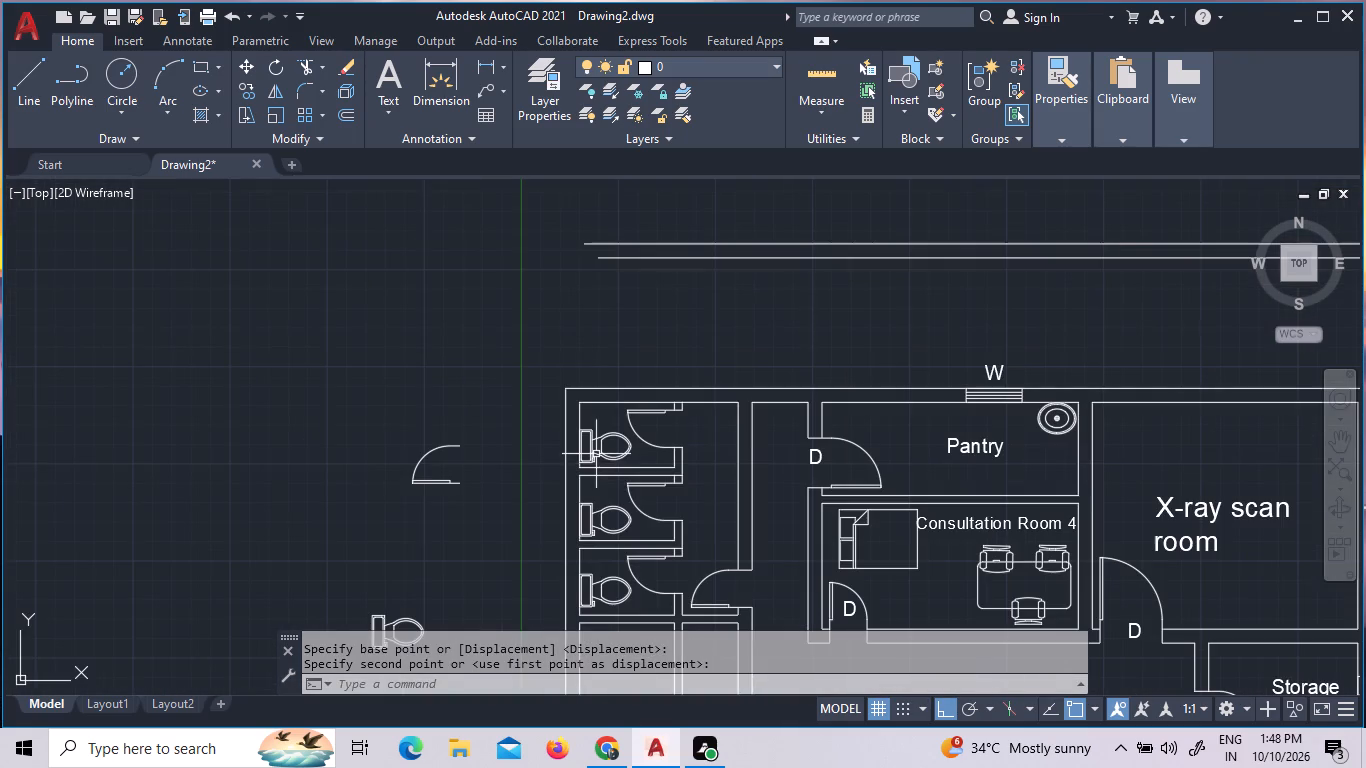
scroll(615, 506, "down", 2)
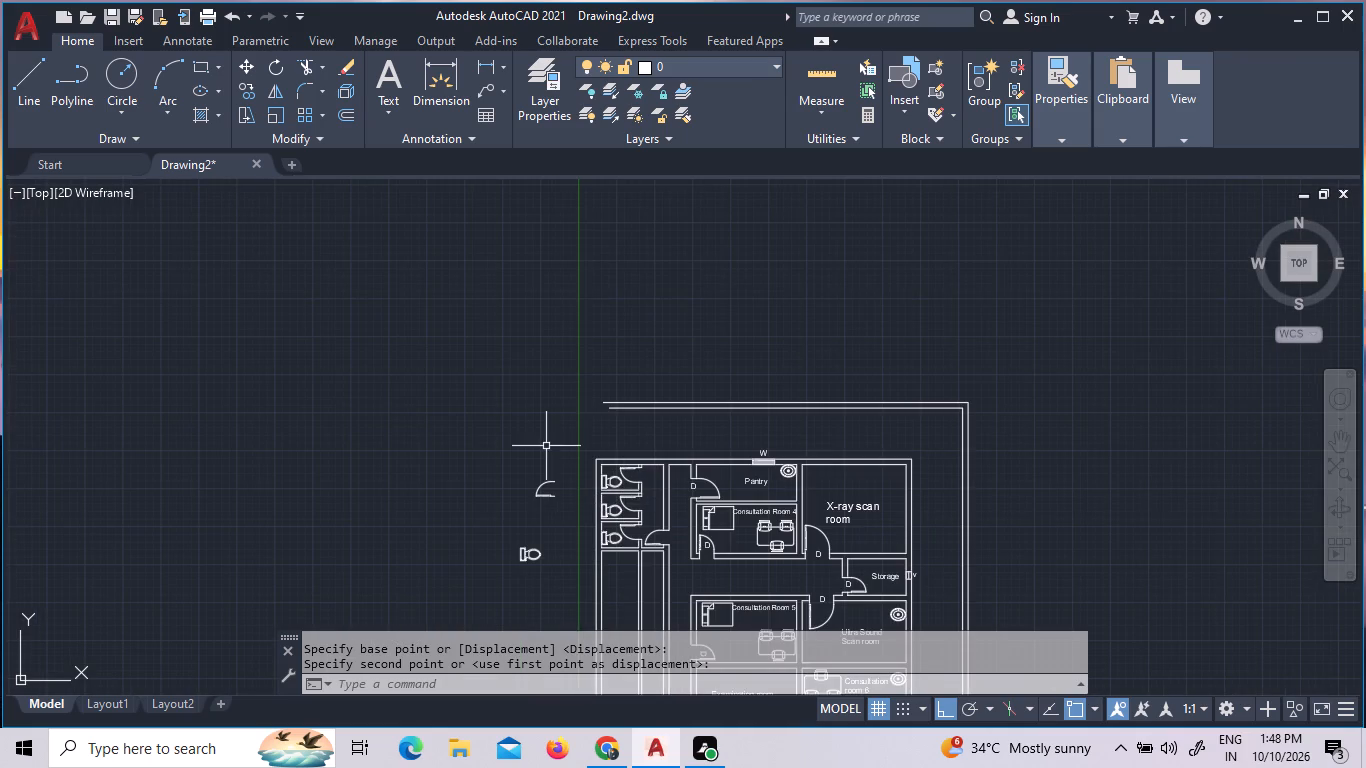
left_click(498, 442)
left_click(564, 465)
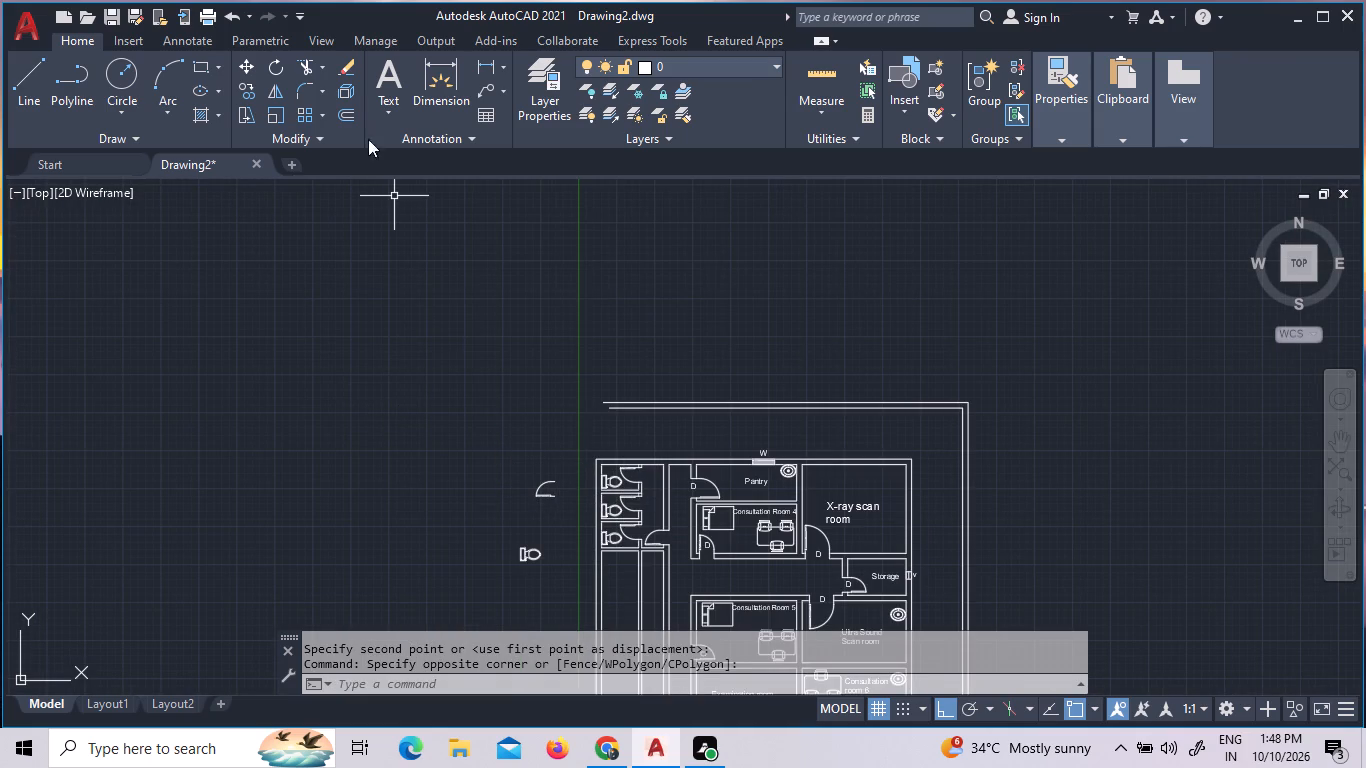
Add multiline text reading "Toilet" in the empty area northwest of the clinic's toilet cubicles.
left_click(392, 89)
left_click(447, 425)
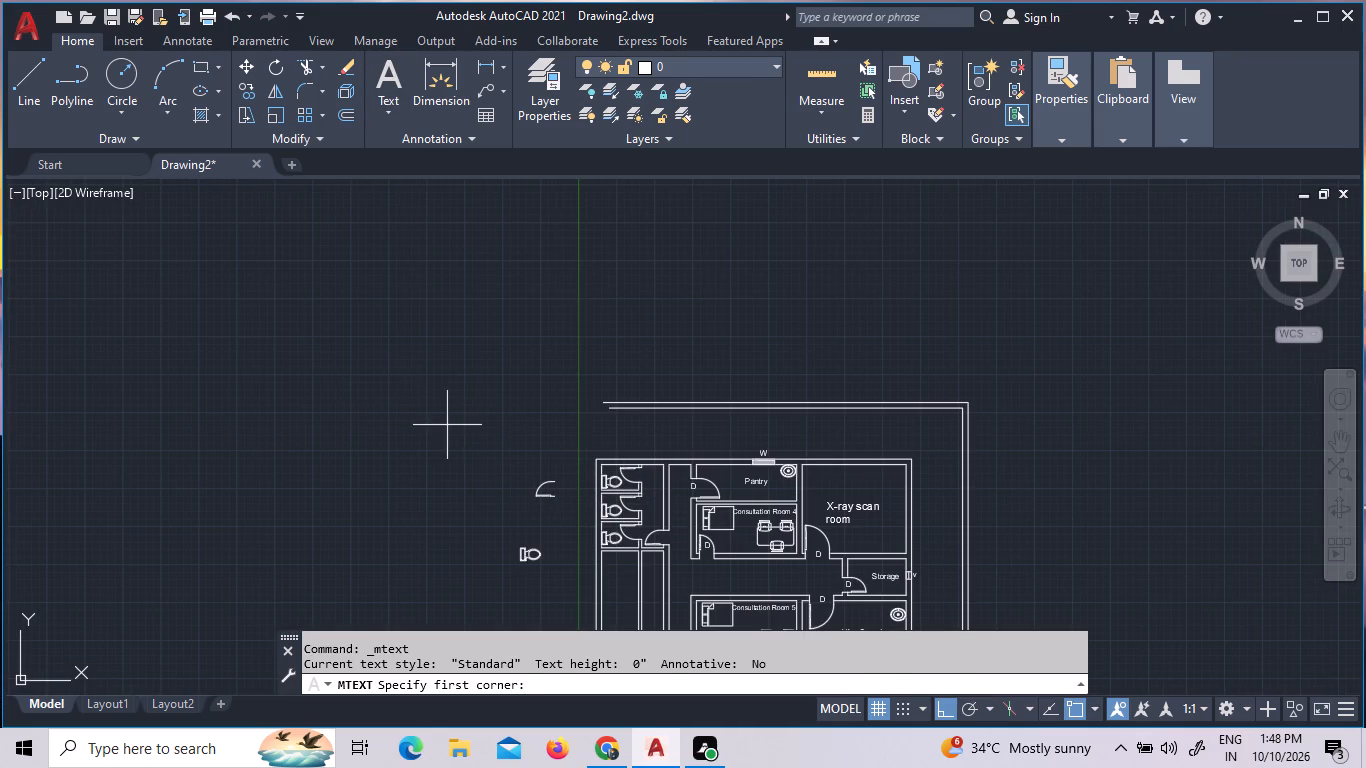
left_click(529, 486)
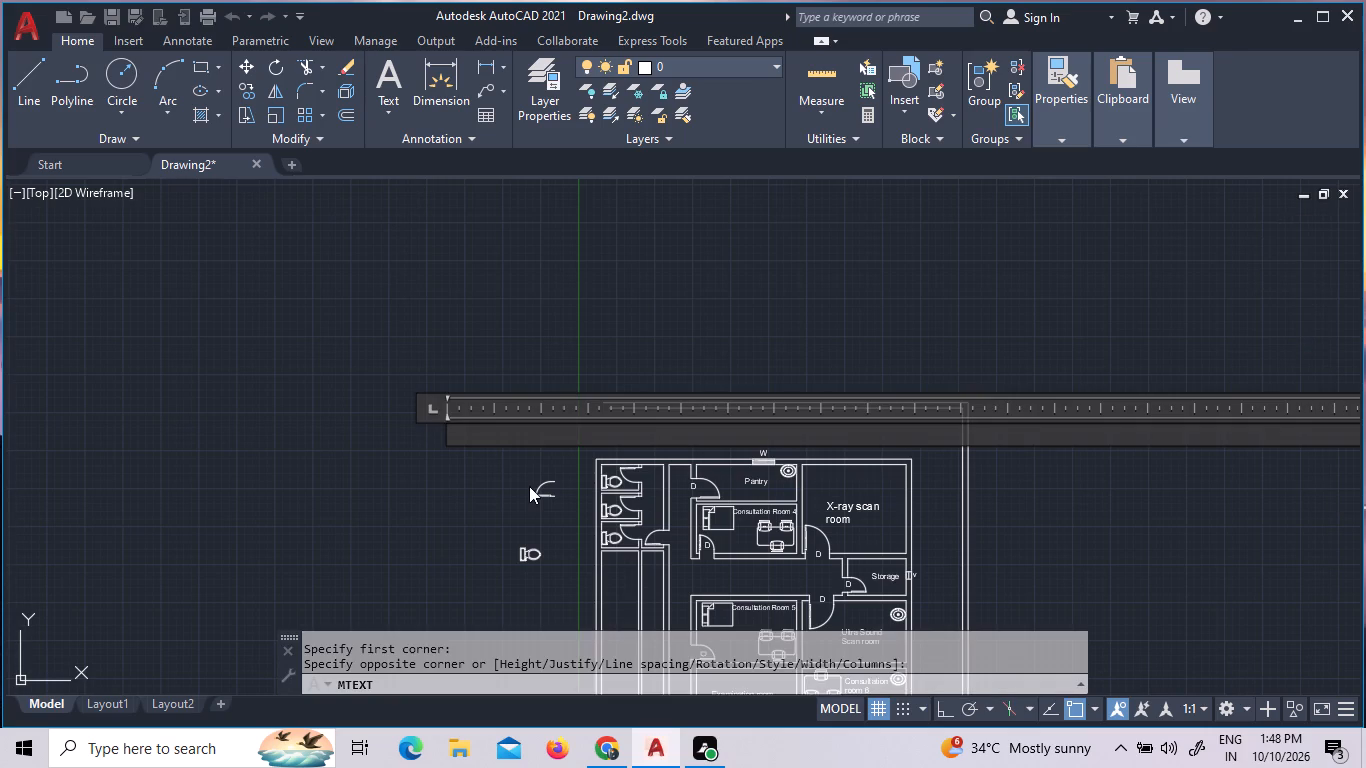
key("t")
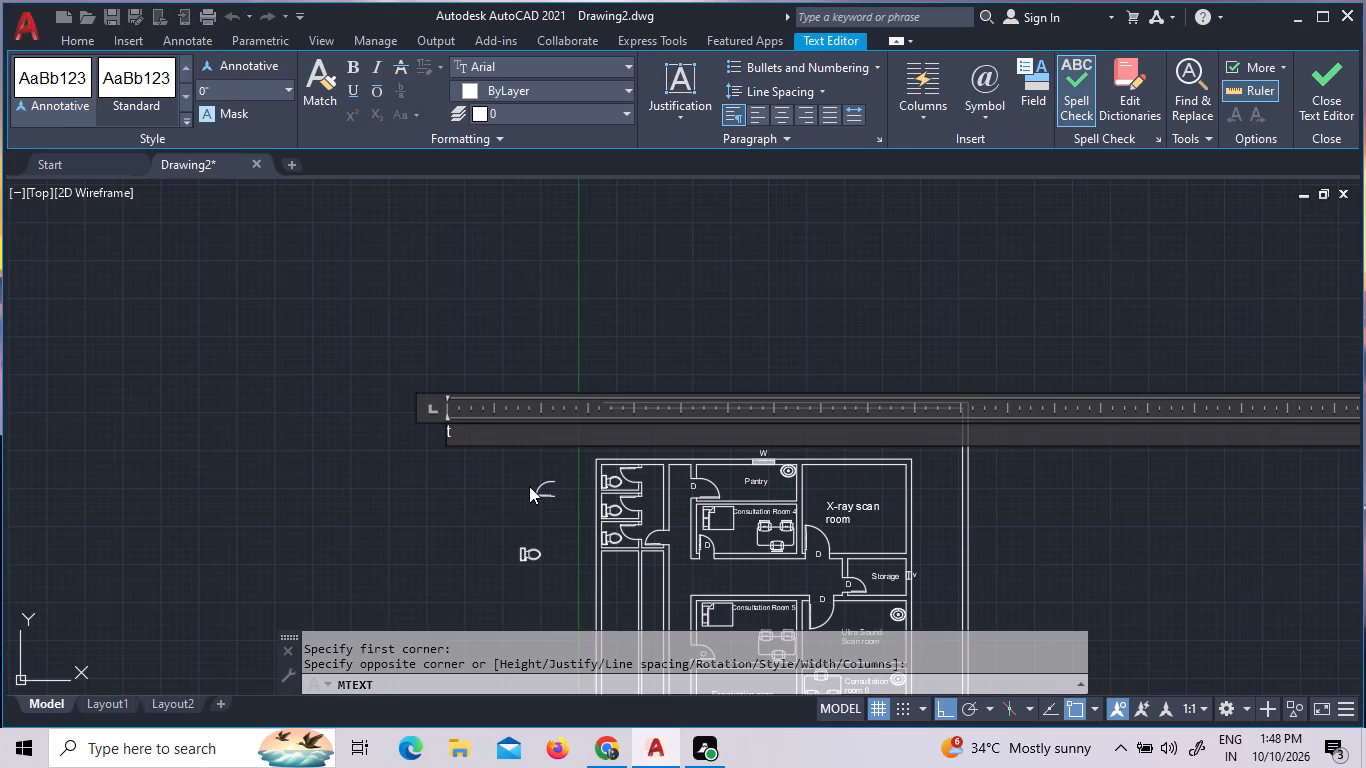
key("BackSpace")
key("t")
type("oilet")
Set the text height of the whole Toilet label to 5" and finish editing it.
left_click_drag(496, 441, 474, 442)
left_click(490, 432)
left_click_drag(490, 432, 480, 432)
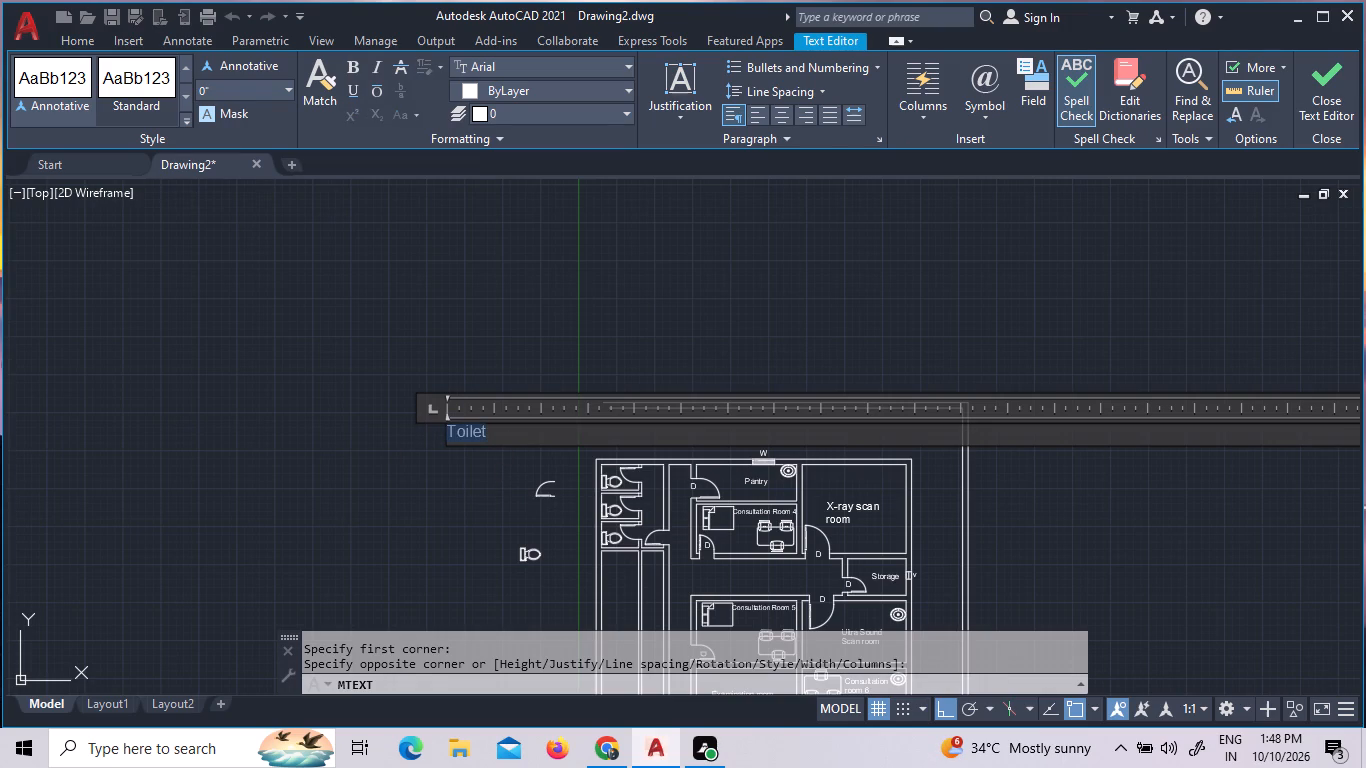
left_click_drag(480, 432, 193, 371)
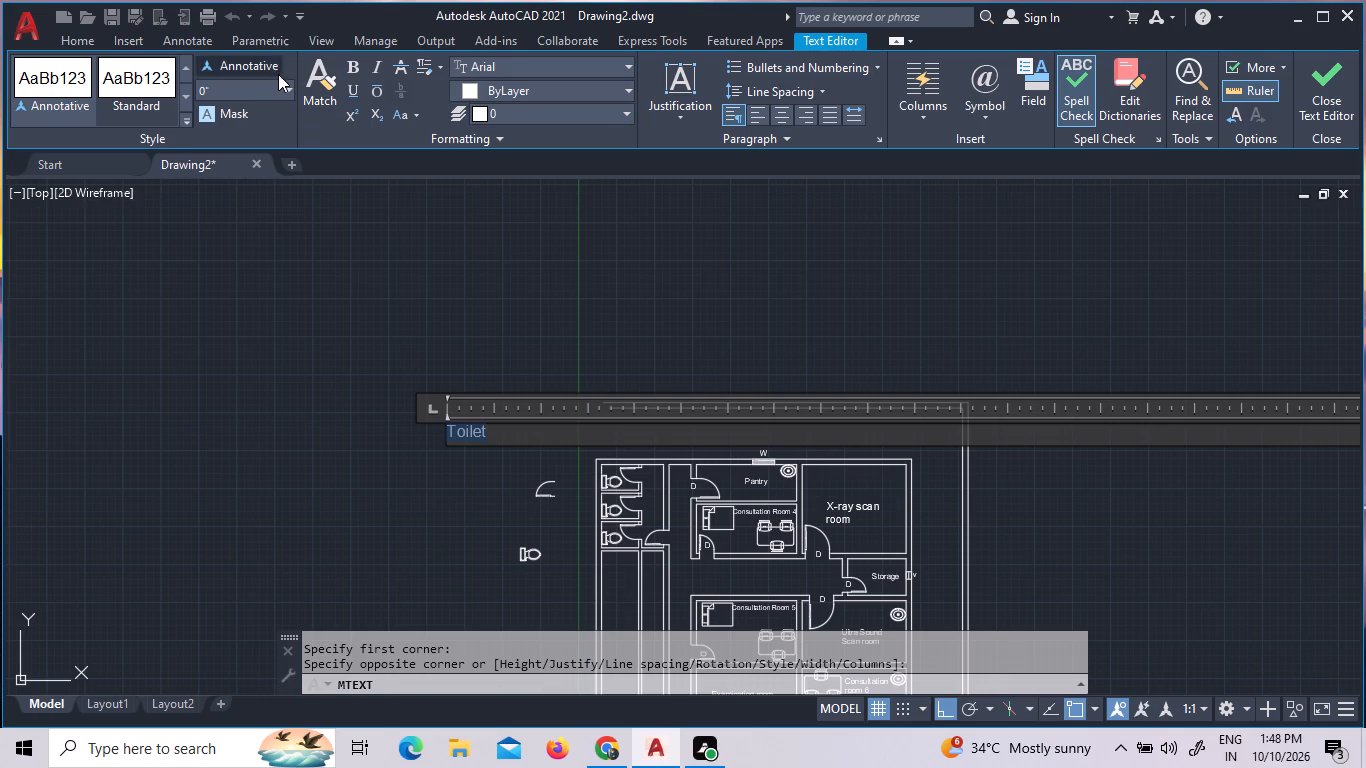
left_click(282, 92)
left_click(282, 92)
left_click(256, 93)
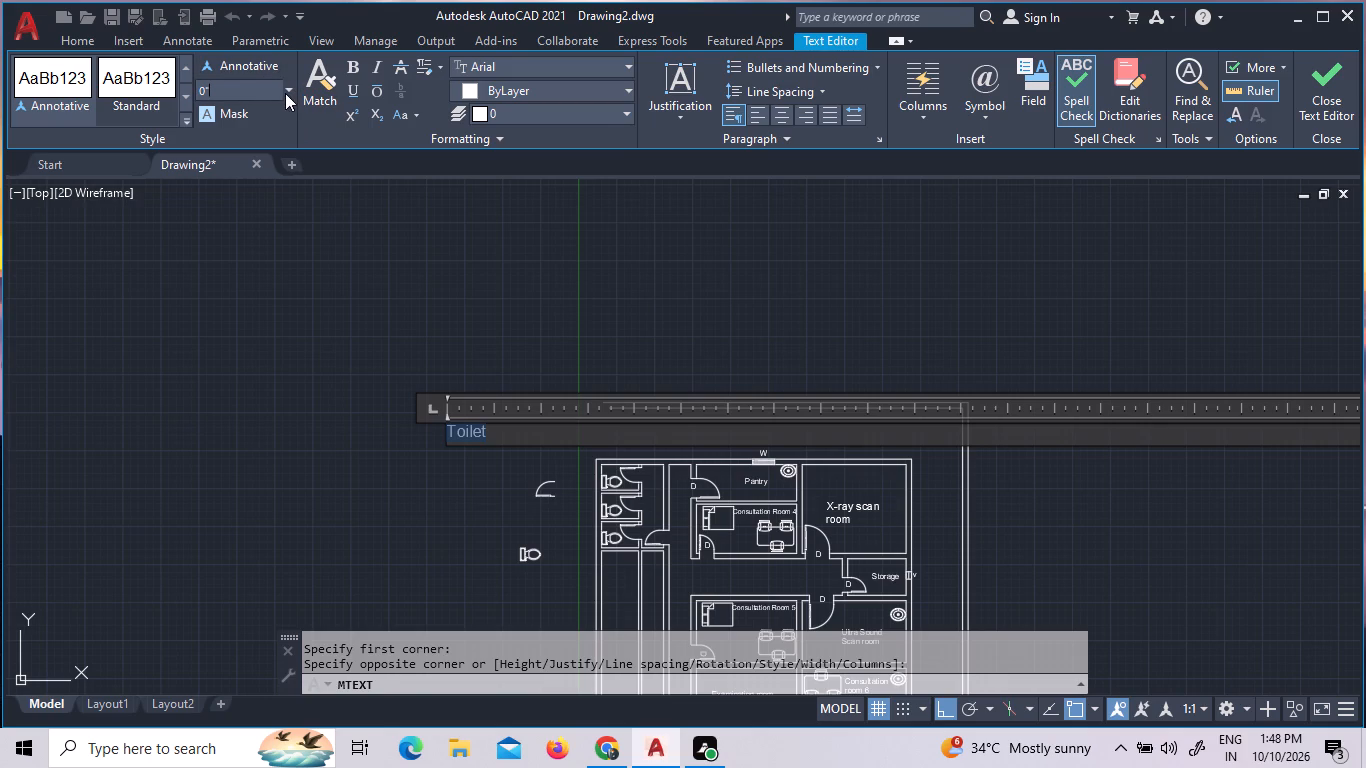
left_click_drag(285, 93, 280, 120)
double_click(277, 94)
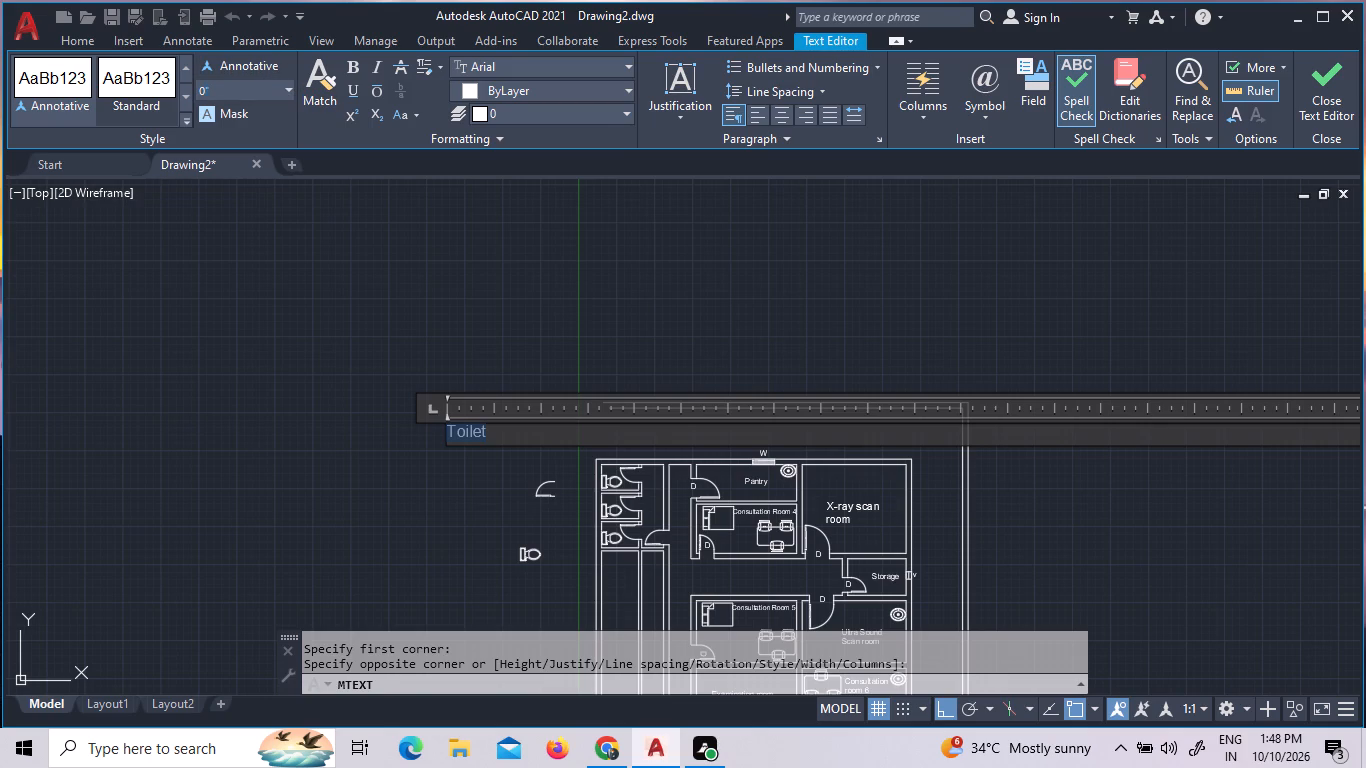
double_click(277, 94)
left_click(286, 87)
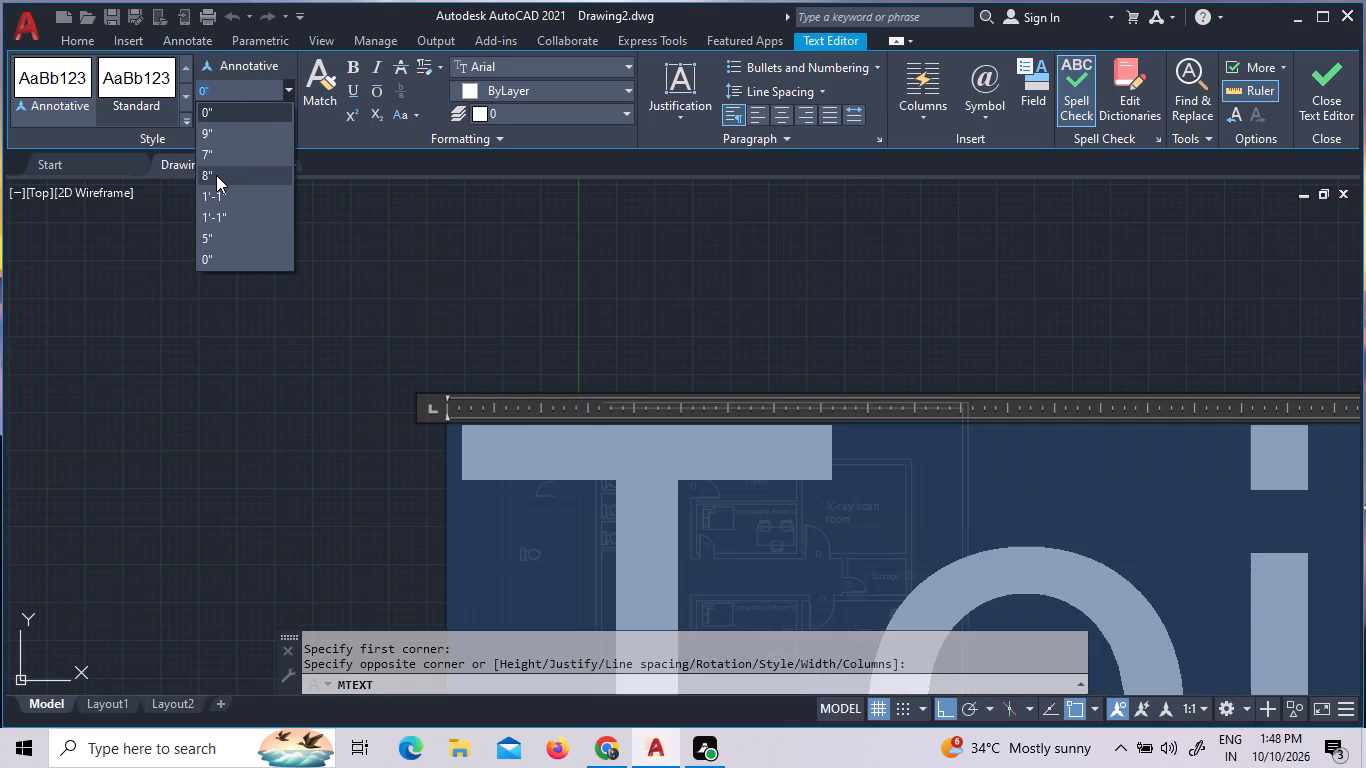
left_click(227, 237)
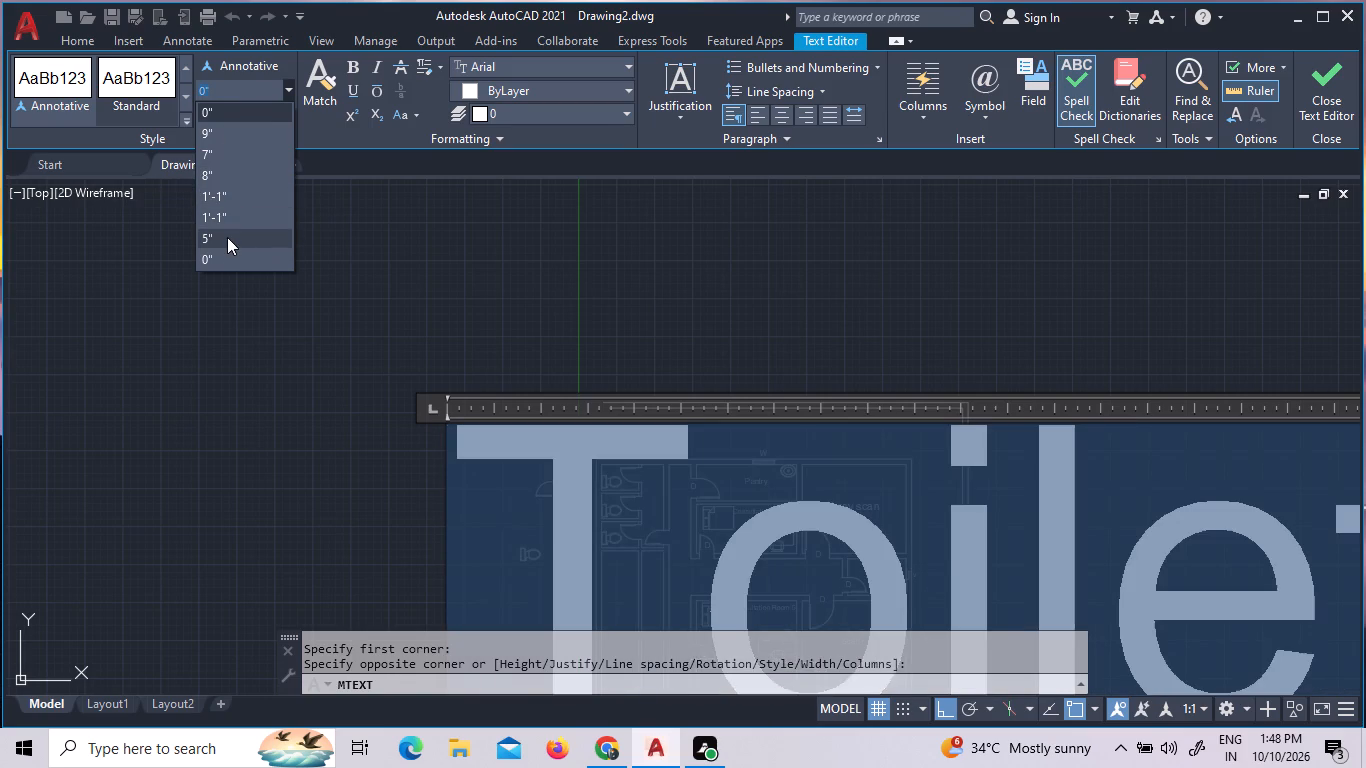
scroll(633, 360, "down", 3)
left_click(670, 327)
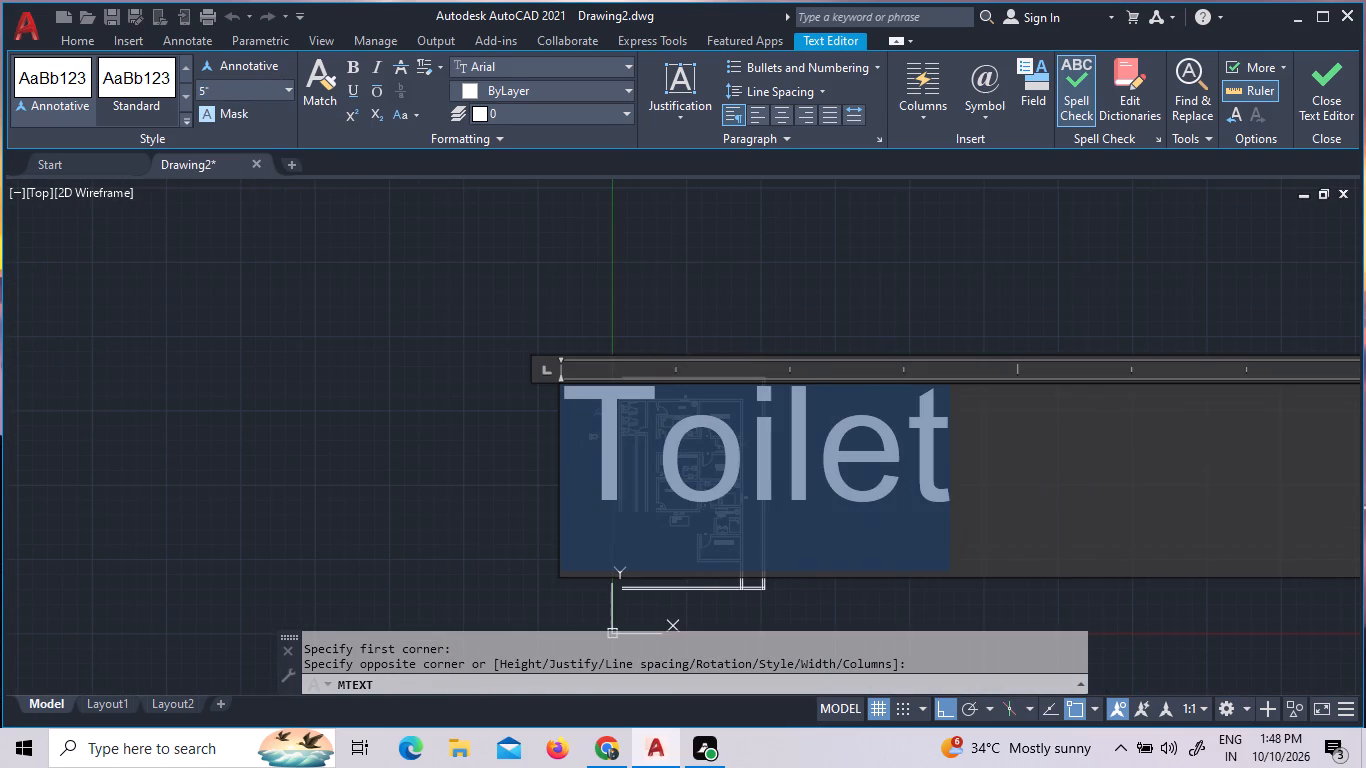
Copy the Toilet label about 8'-3" due east of the original, outside the building, with Ortho on.
scroll(629, 395, "up", 9)
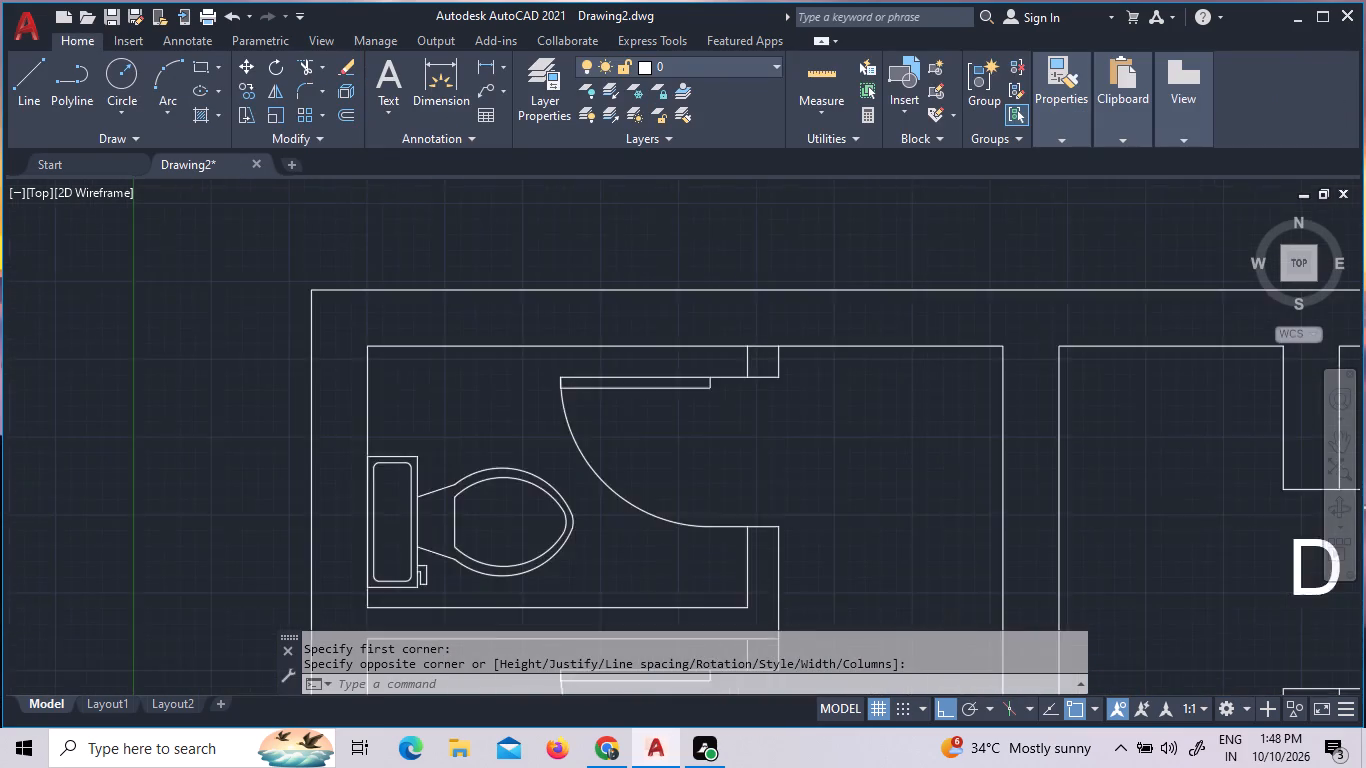
scroll(642, 415, "down", 7)
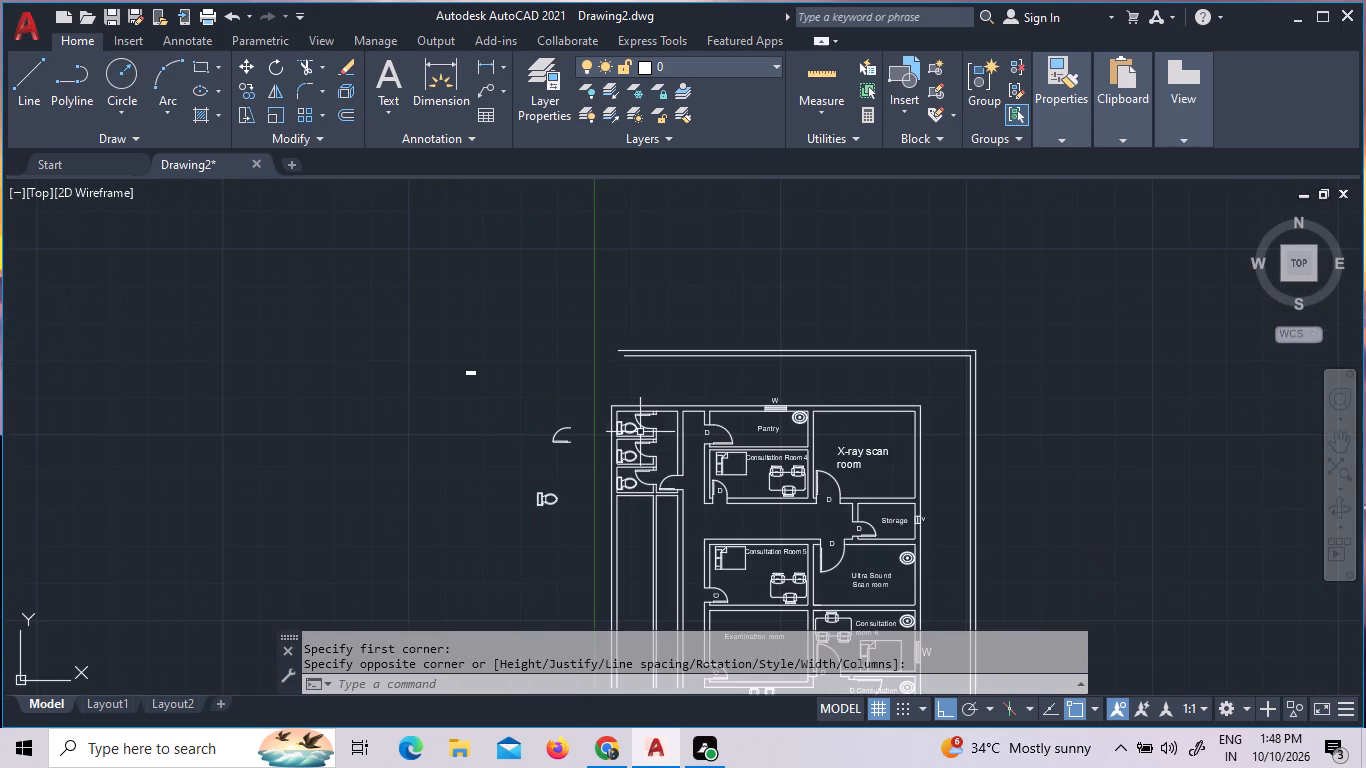
left_click(509, 383)
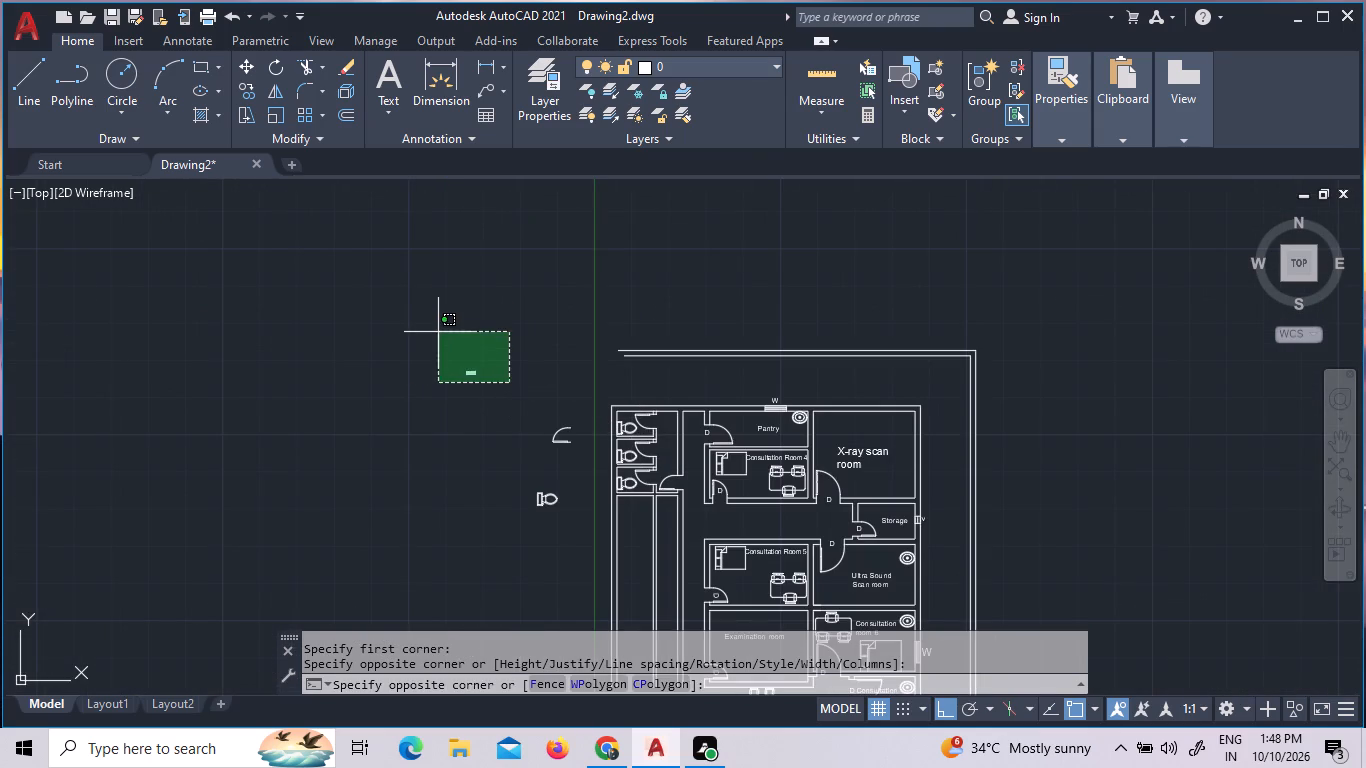
left_click(411, 301)
right_click(410, 299)
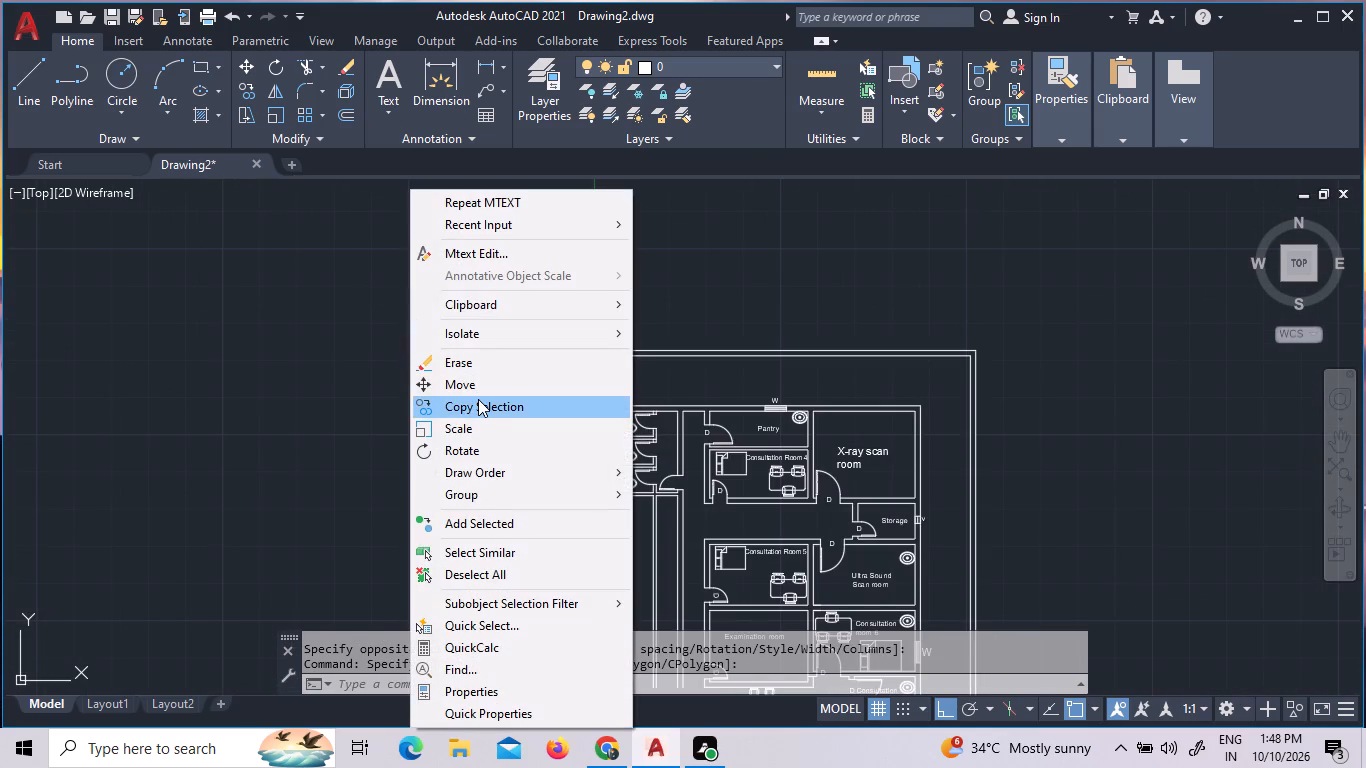
left_click(478, 399)
left_click(478, 399)
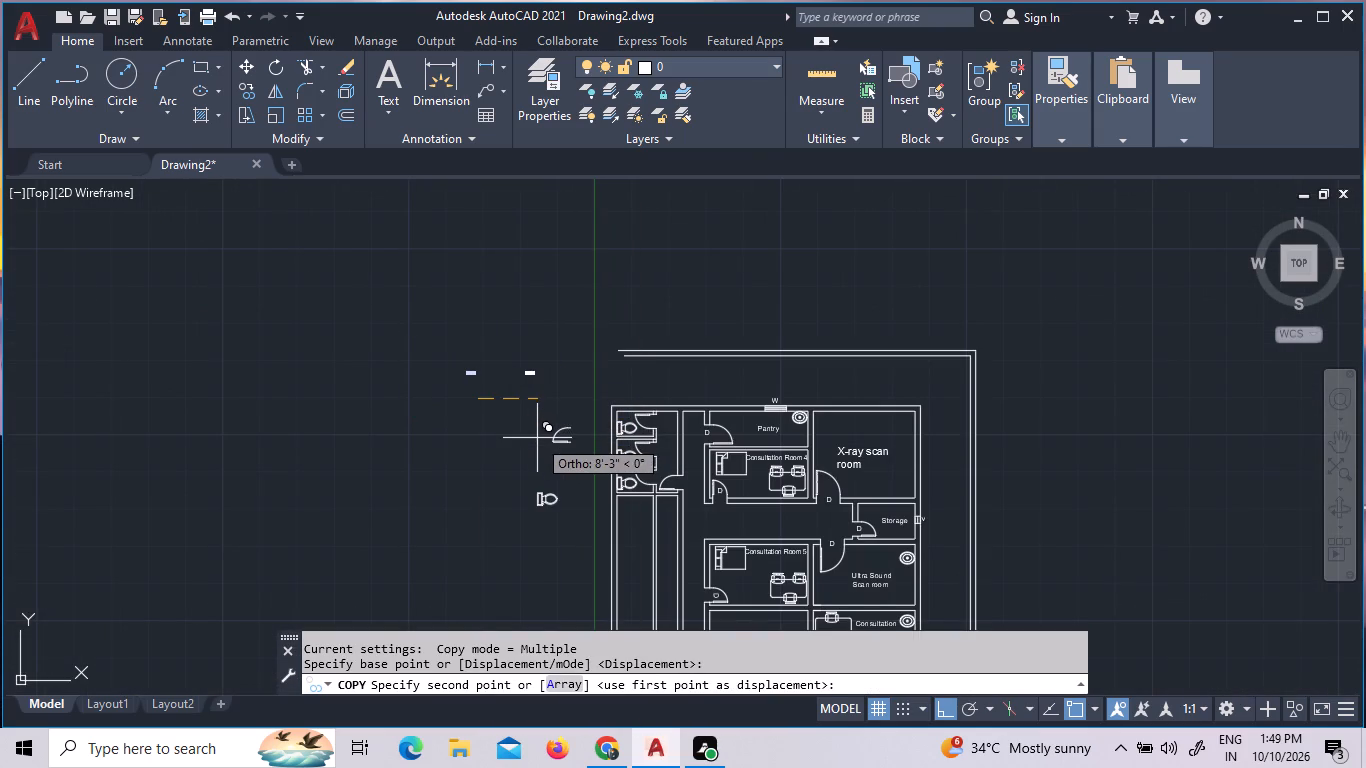
left_click(537, 438)
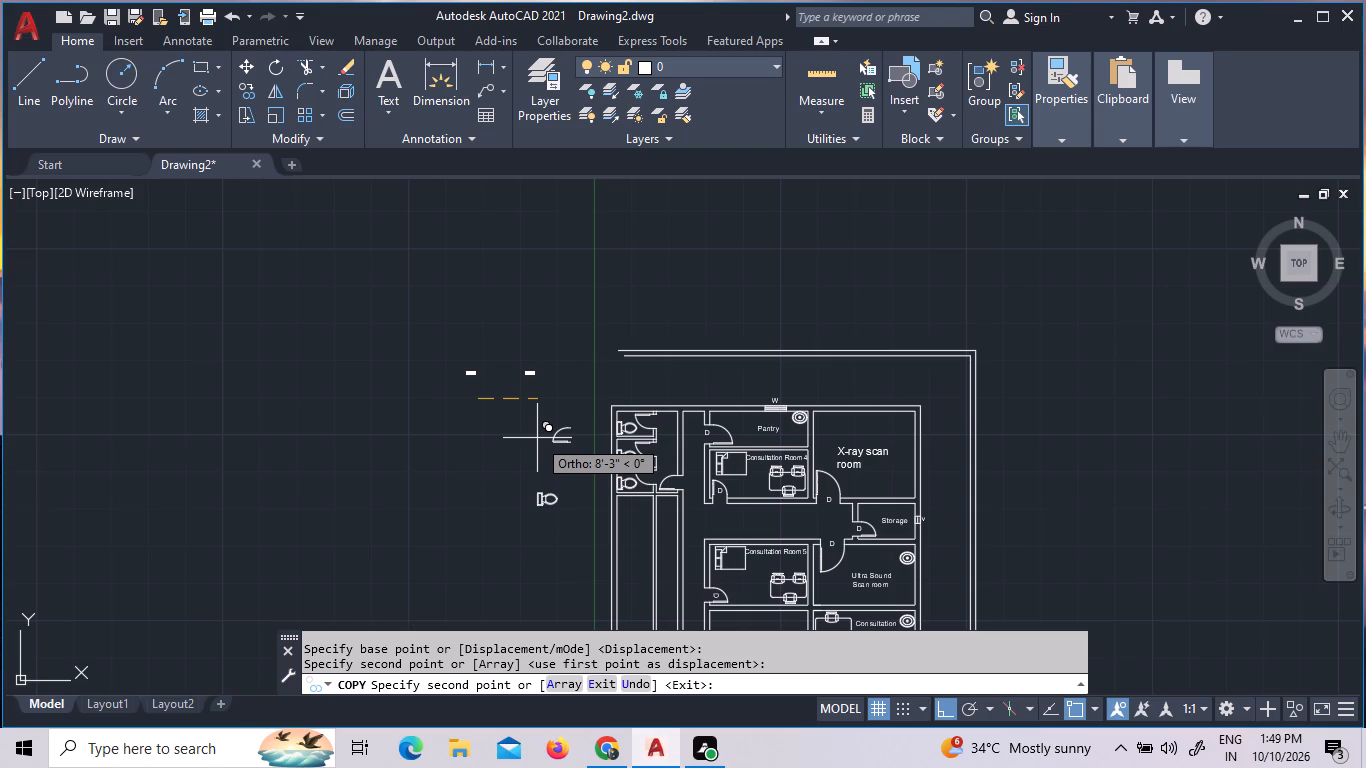
With Ortho off, place another copy of the Toilet label in the northernmost cubicle, just north of its toilet fixture.
scroll(544, 406, "up", 3)
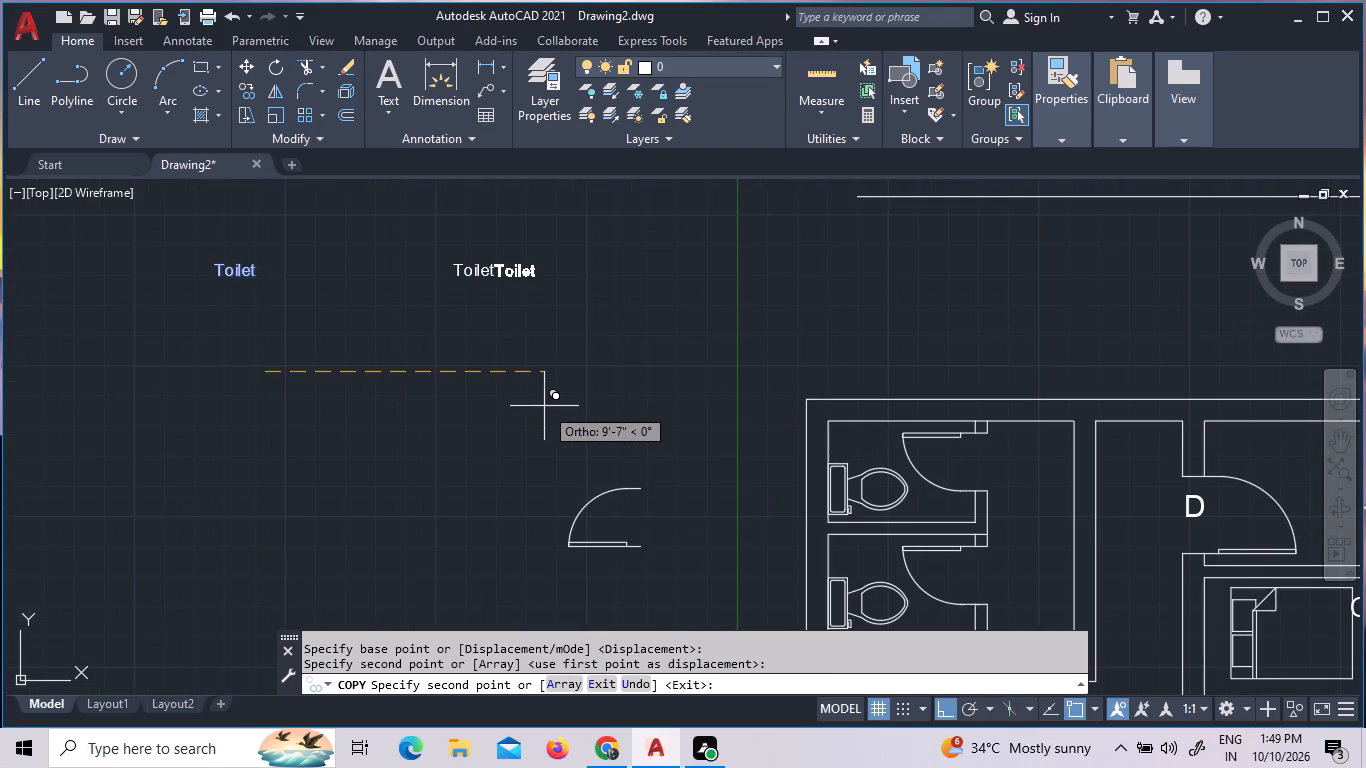
scroll(544, 406, "down", 1)
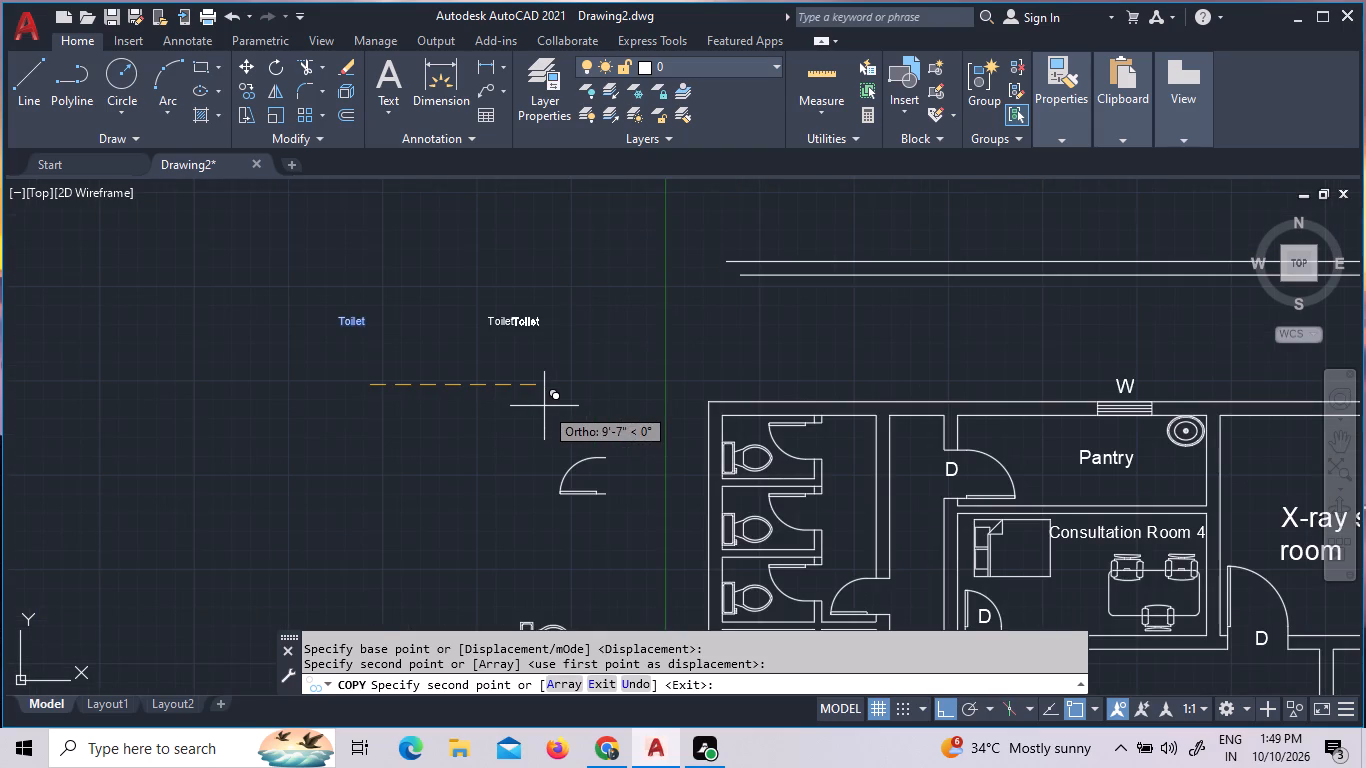
scroll(544, 406, "up", 2)
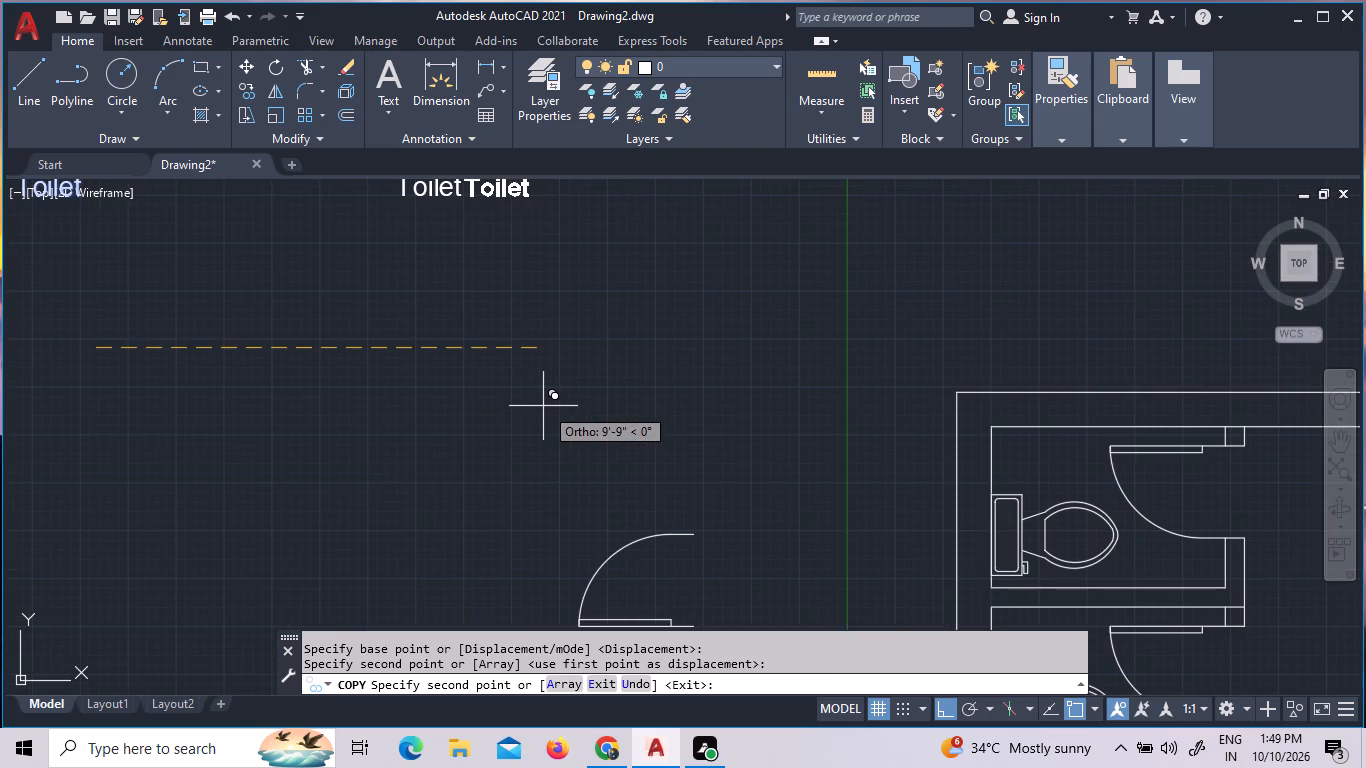
key("F8")
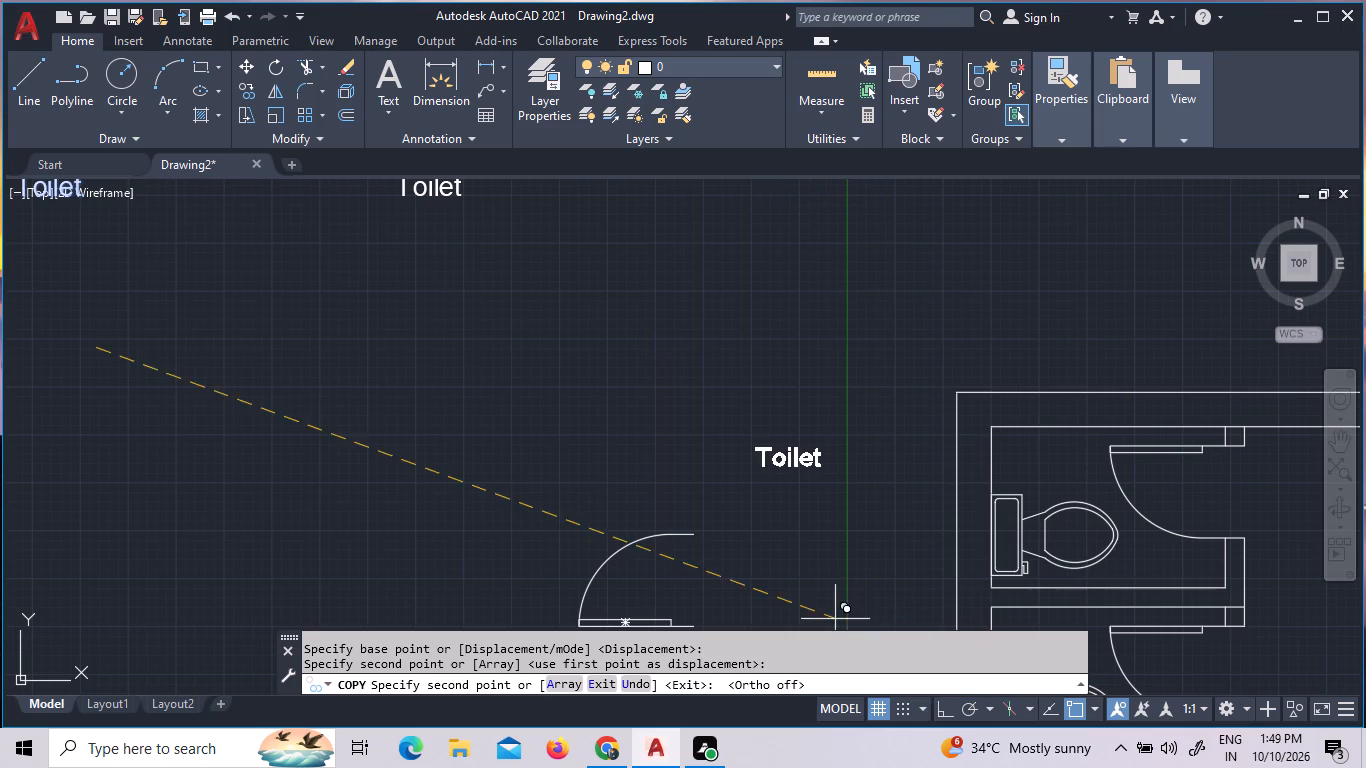
left_click(1112, 634)
scroll(1122, 622, "down", 3)
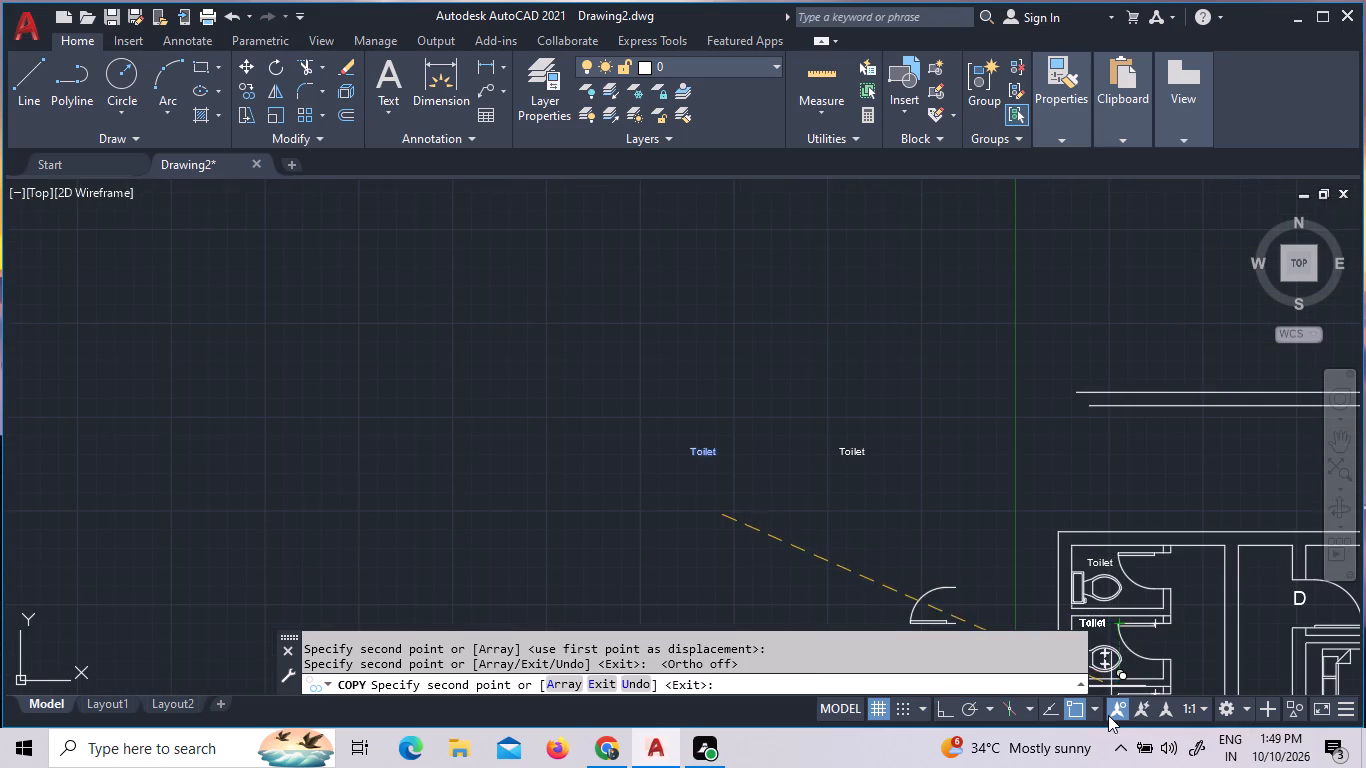
left_click(1108, 715)
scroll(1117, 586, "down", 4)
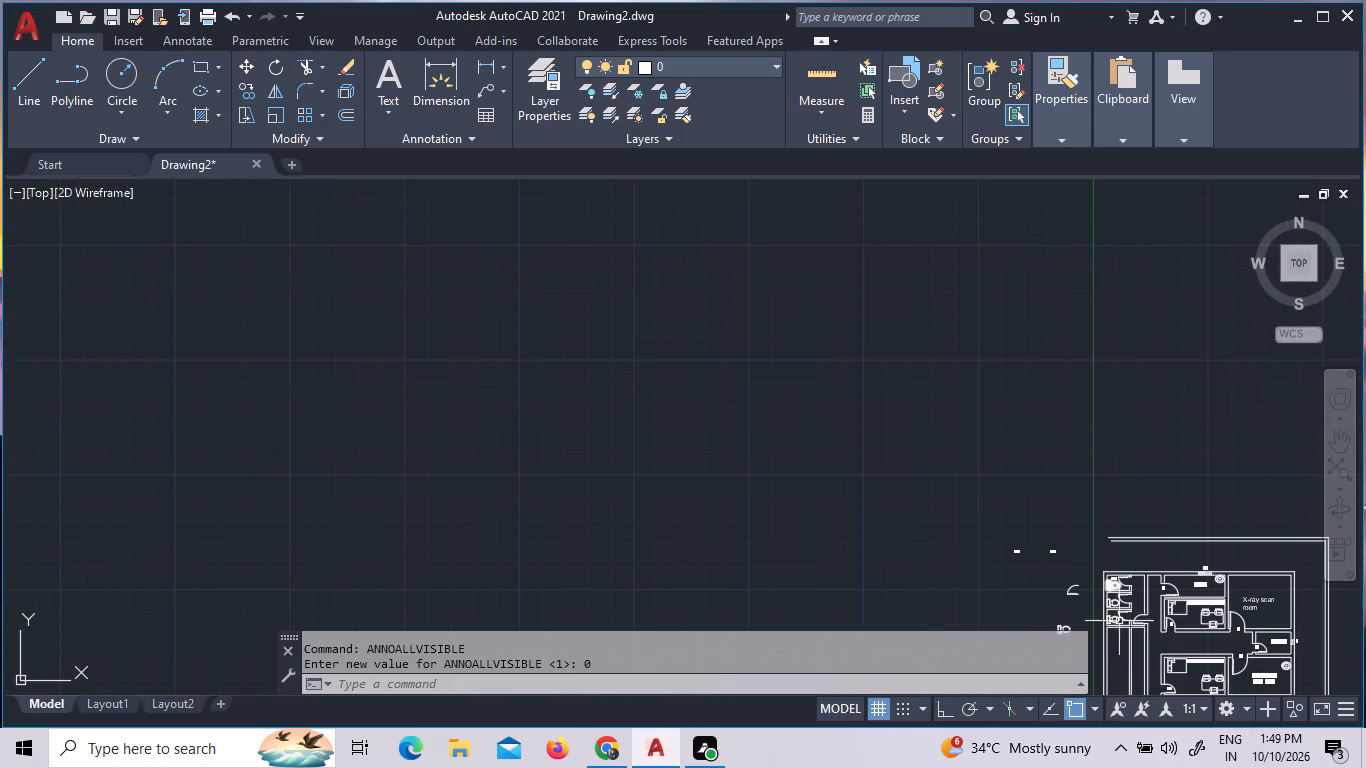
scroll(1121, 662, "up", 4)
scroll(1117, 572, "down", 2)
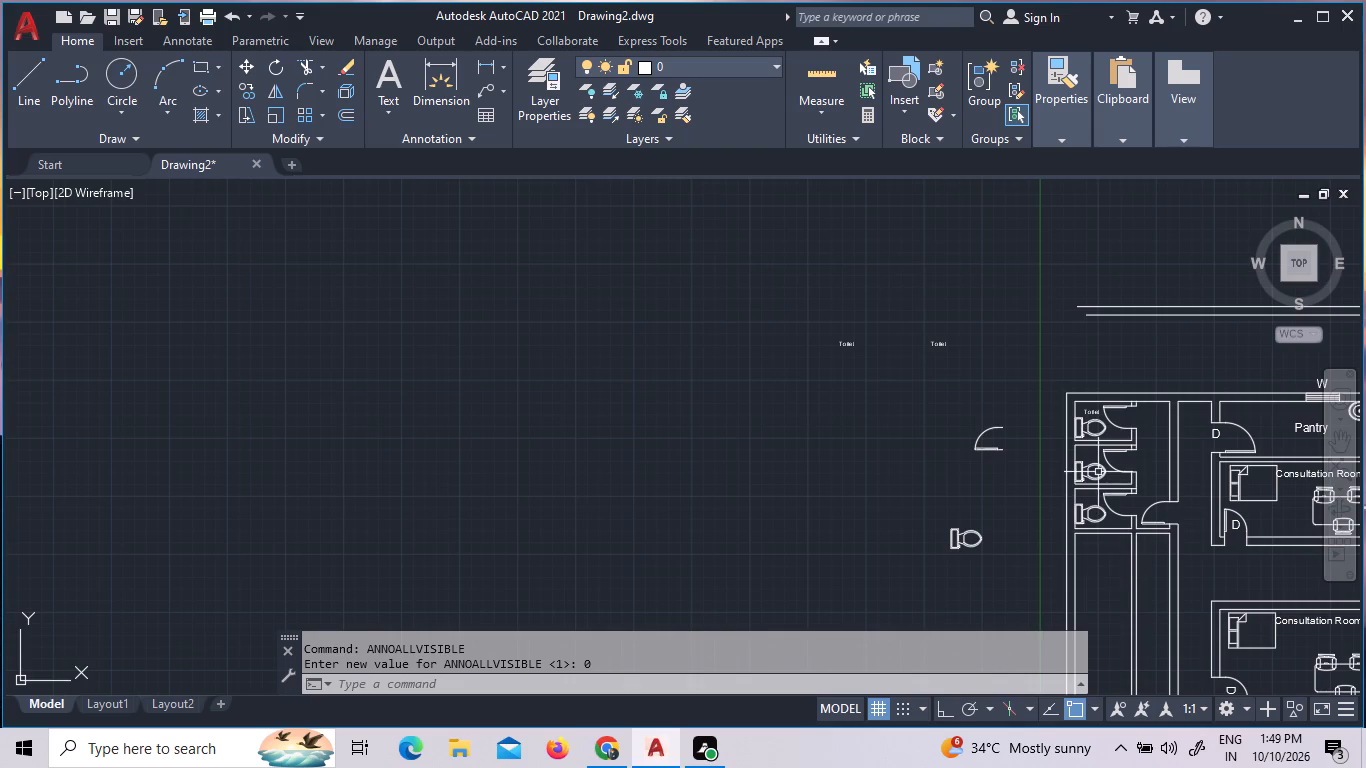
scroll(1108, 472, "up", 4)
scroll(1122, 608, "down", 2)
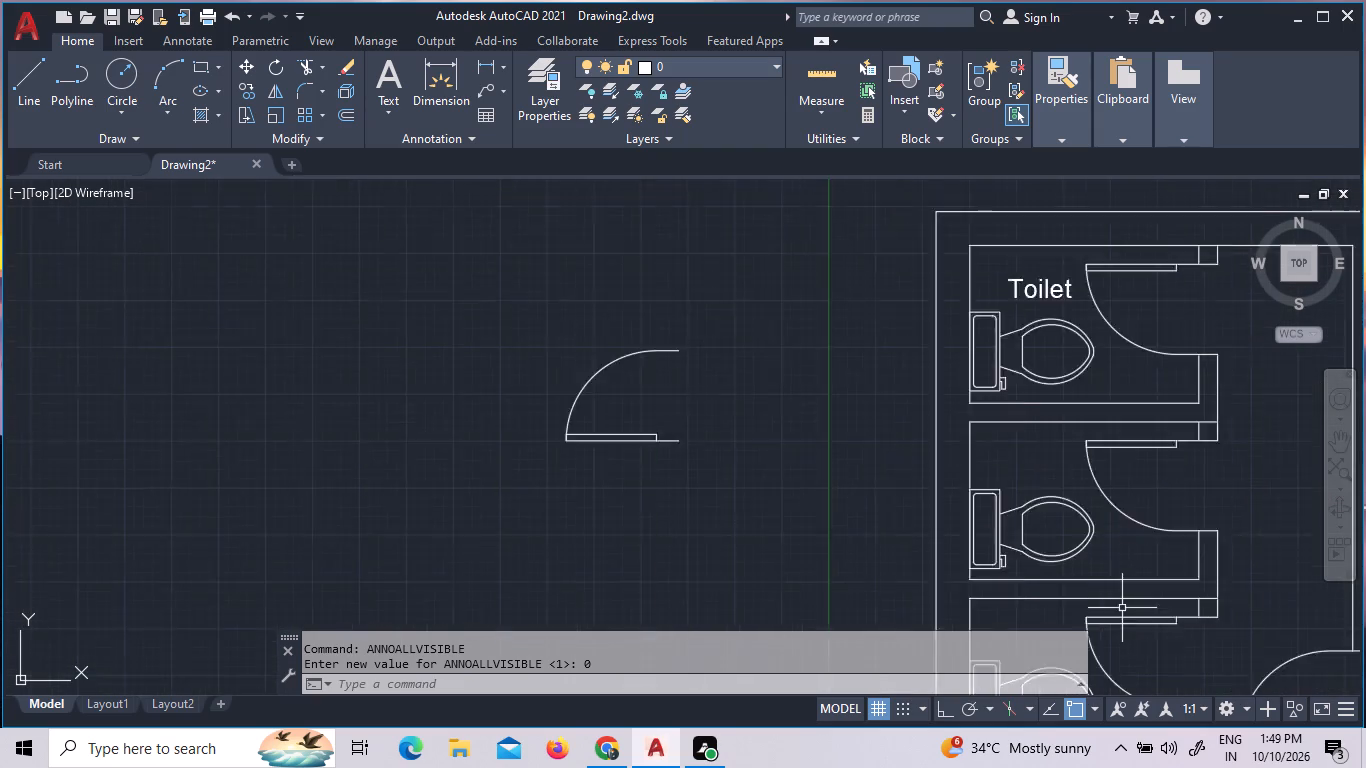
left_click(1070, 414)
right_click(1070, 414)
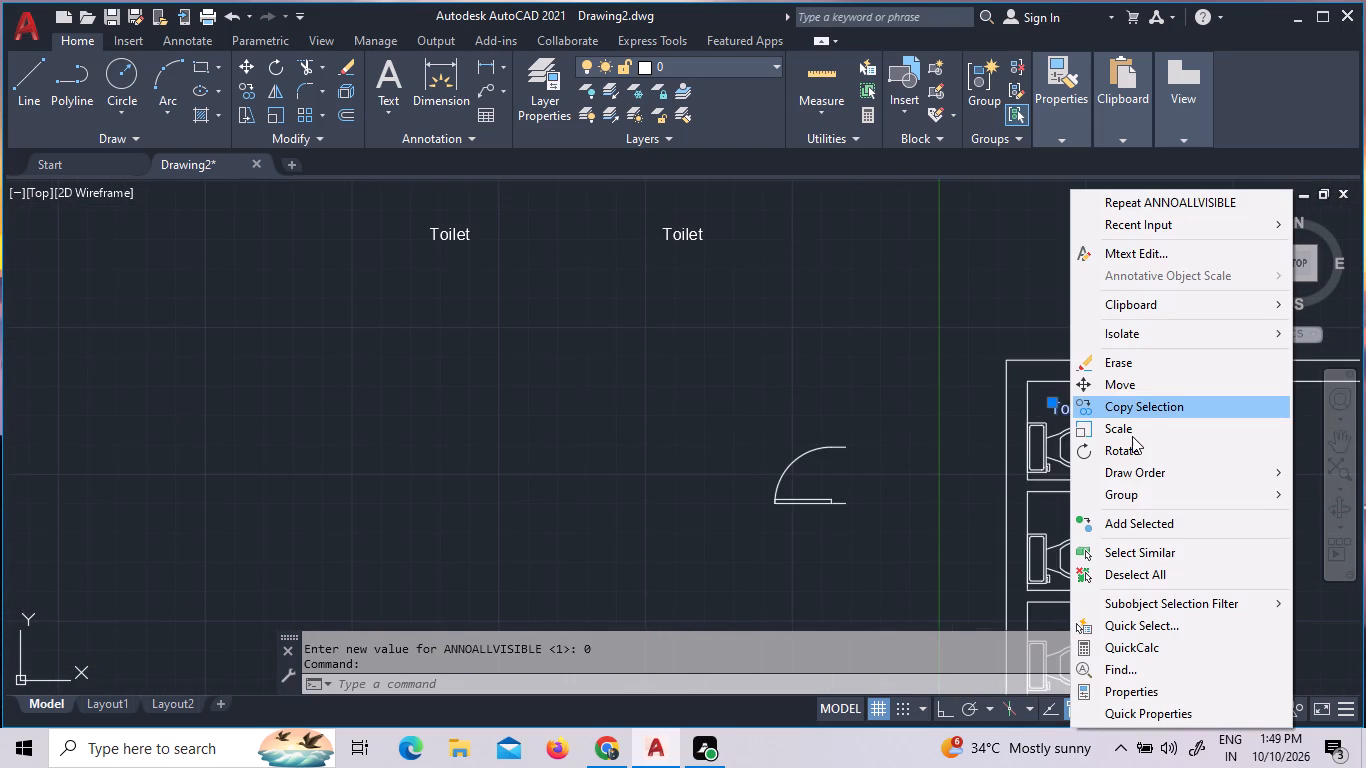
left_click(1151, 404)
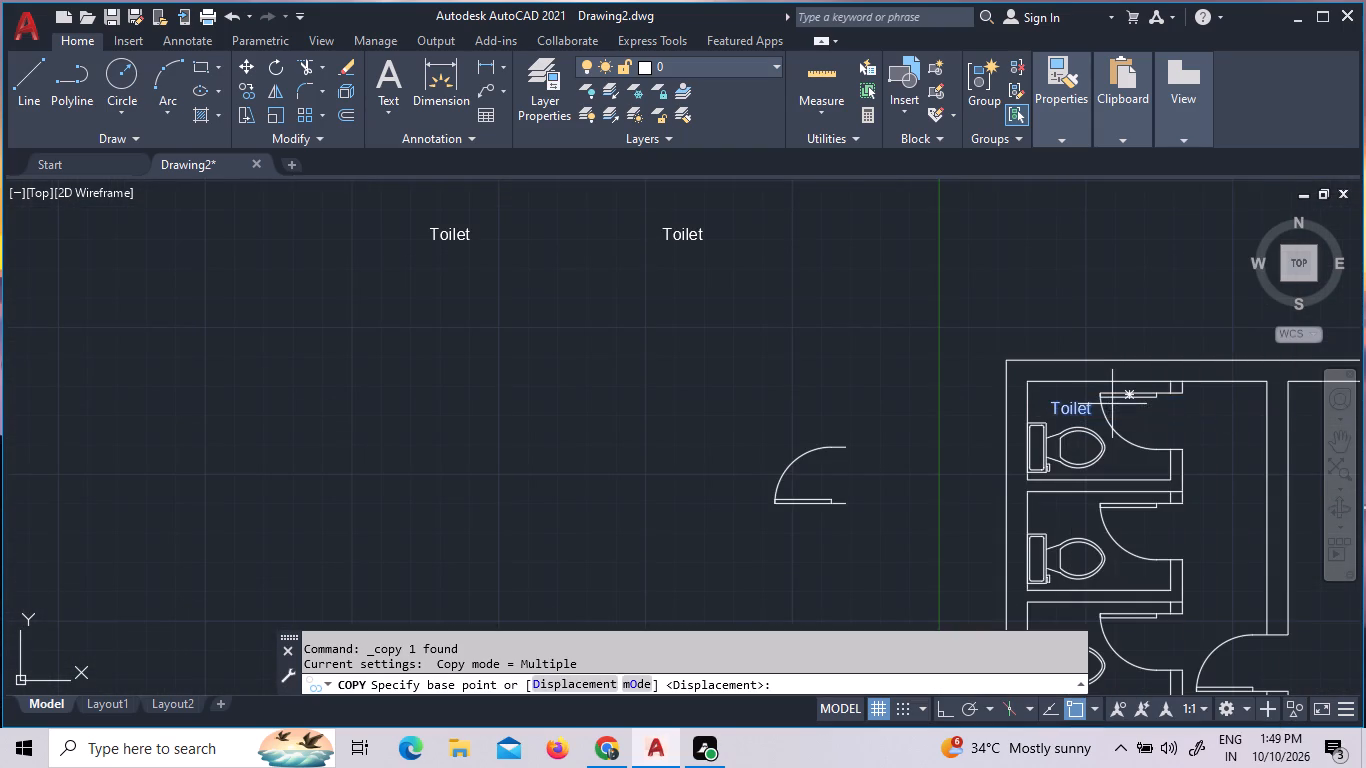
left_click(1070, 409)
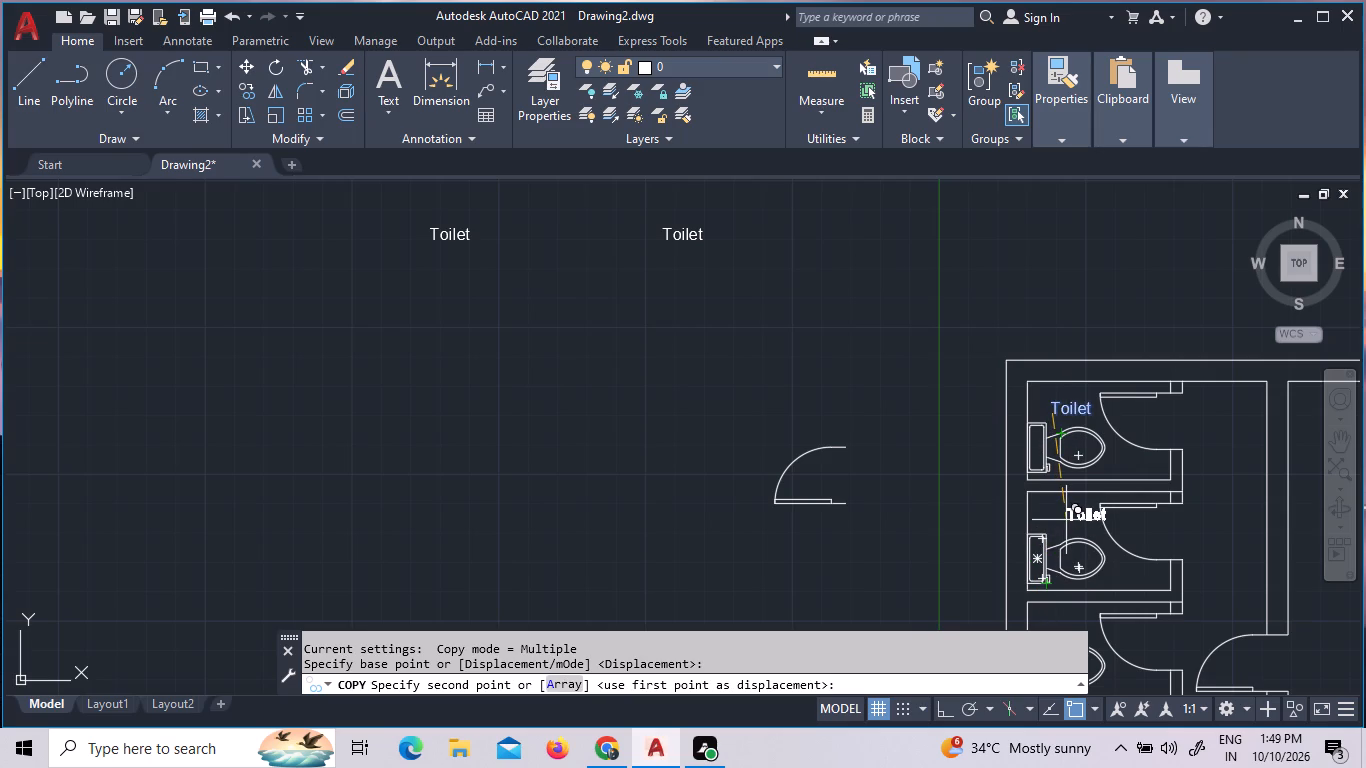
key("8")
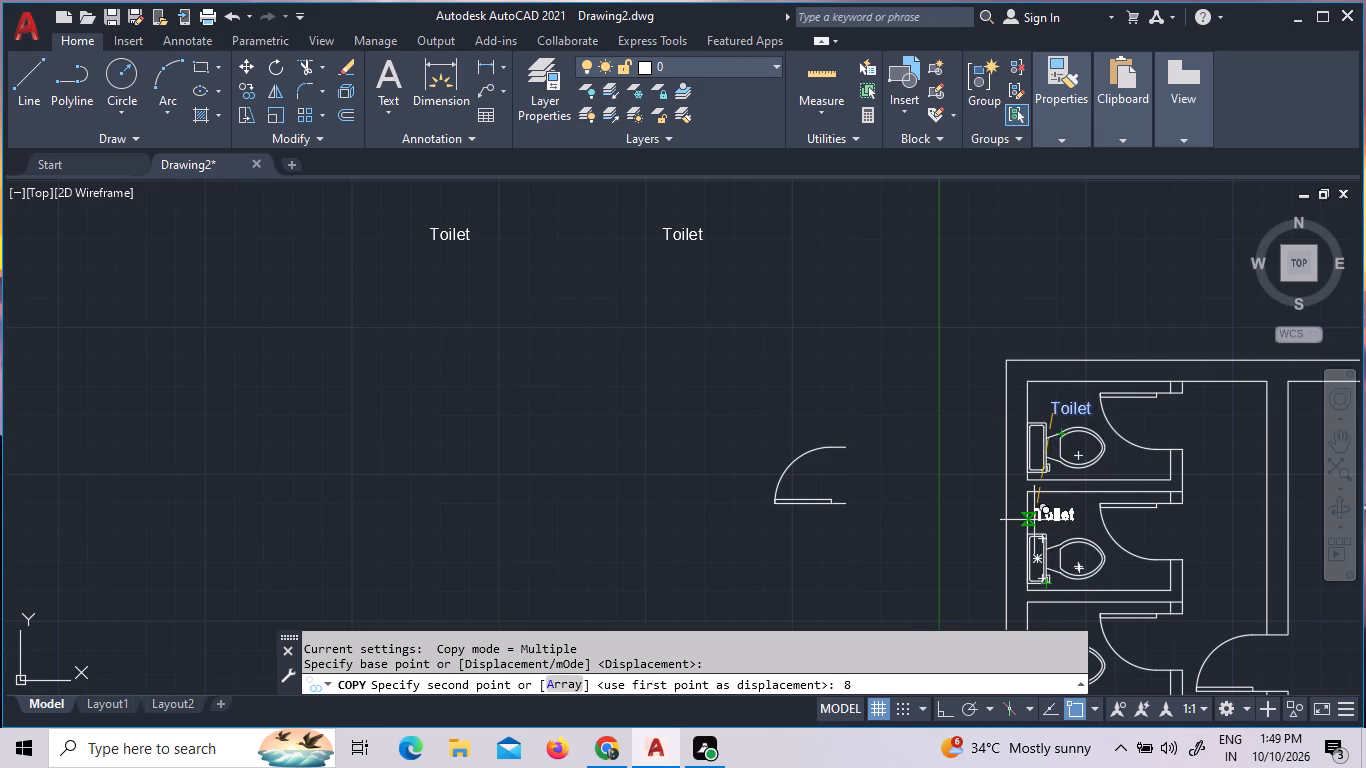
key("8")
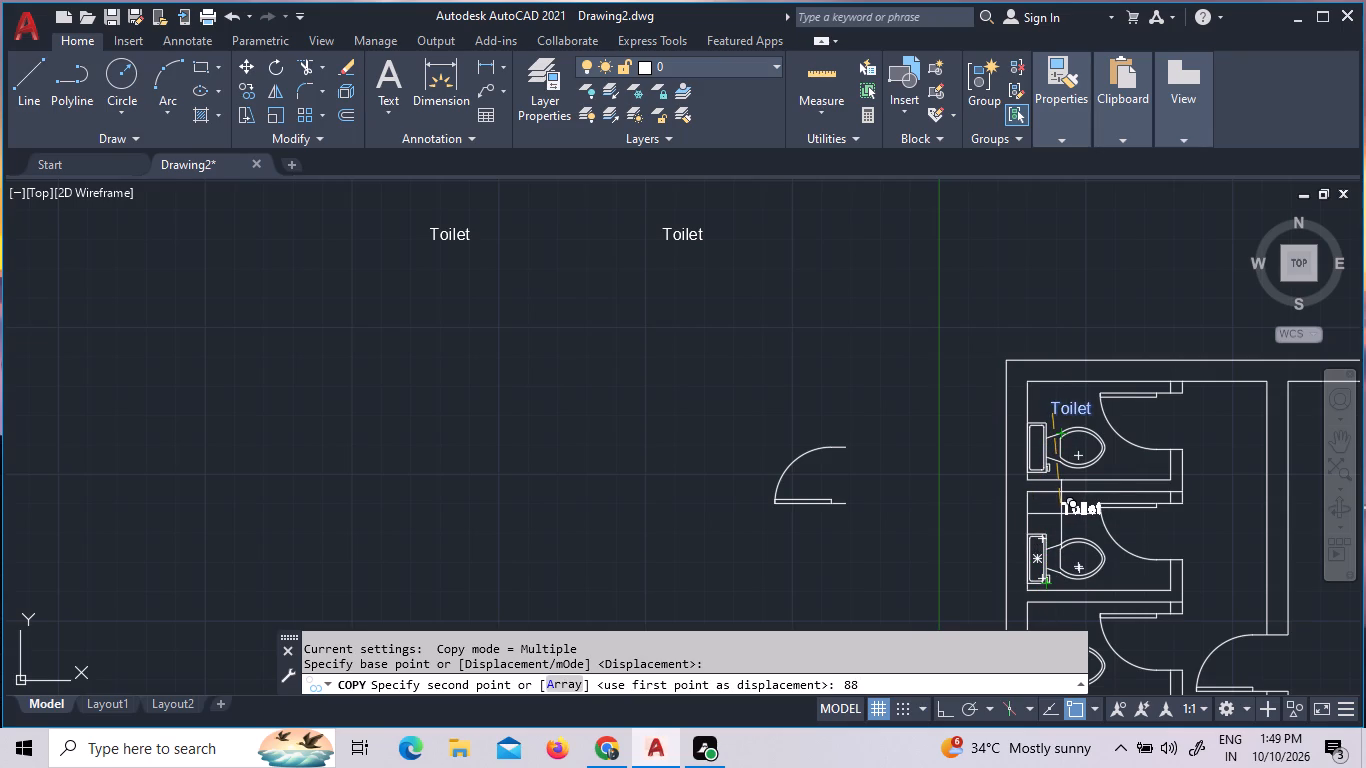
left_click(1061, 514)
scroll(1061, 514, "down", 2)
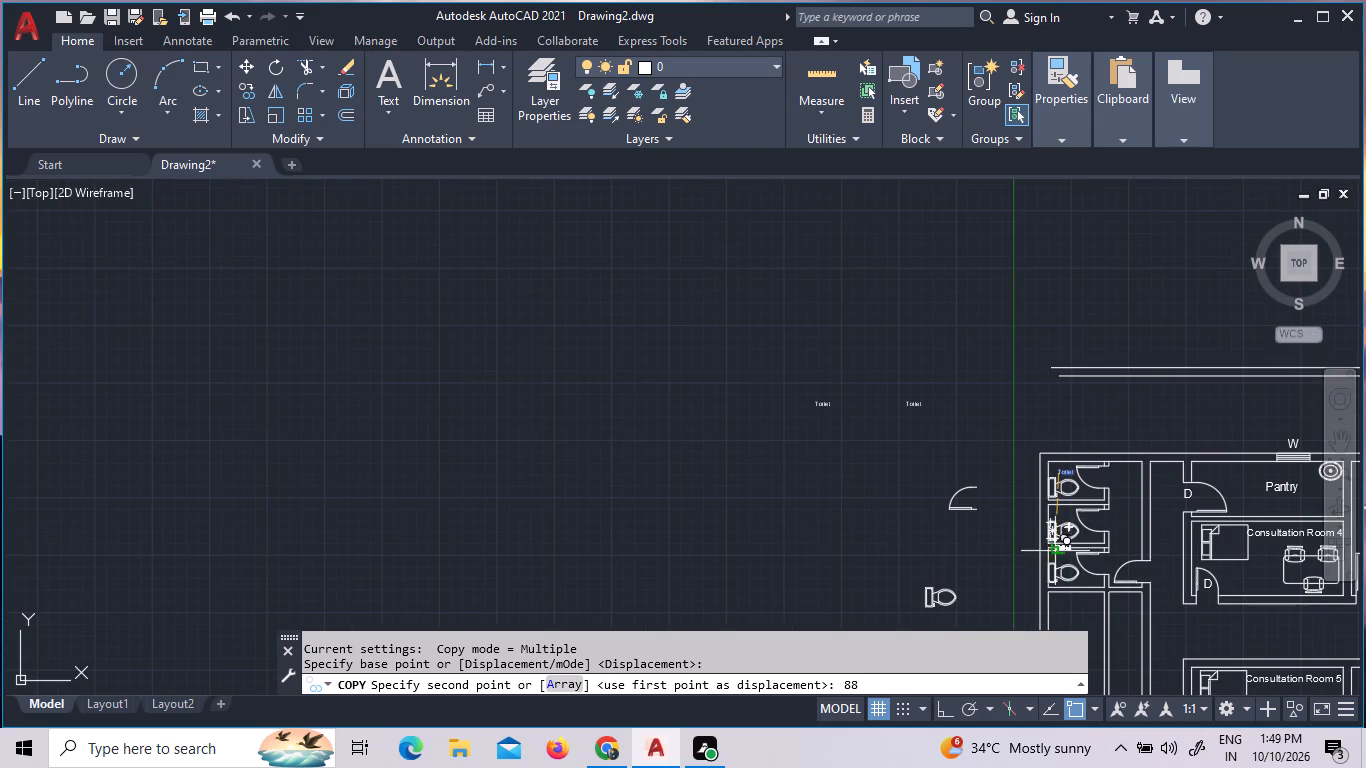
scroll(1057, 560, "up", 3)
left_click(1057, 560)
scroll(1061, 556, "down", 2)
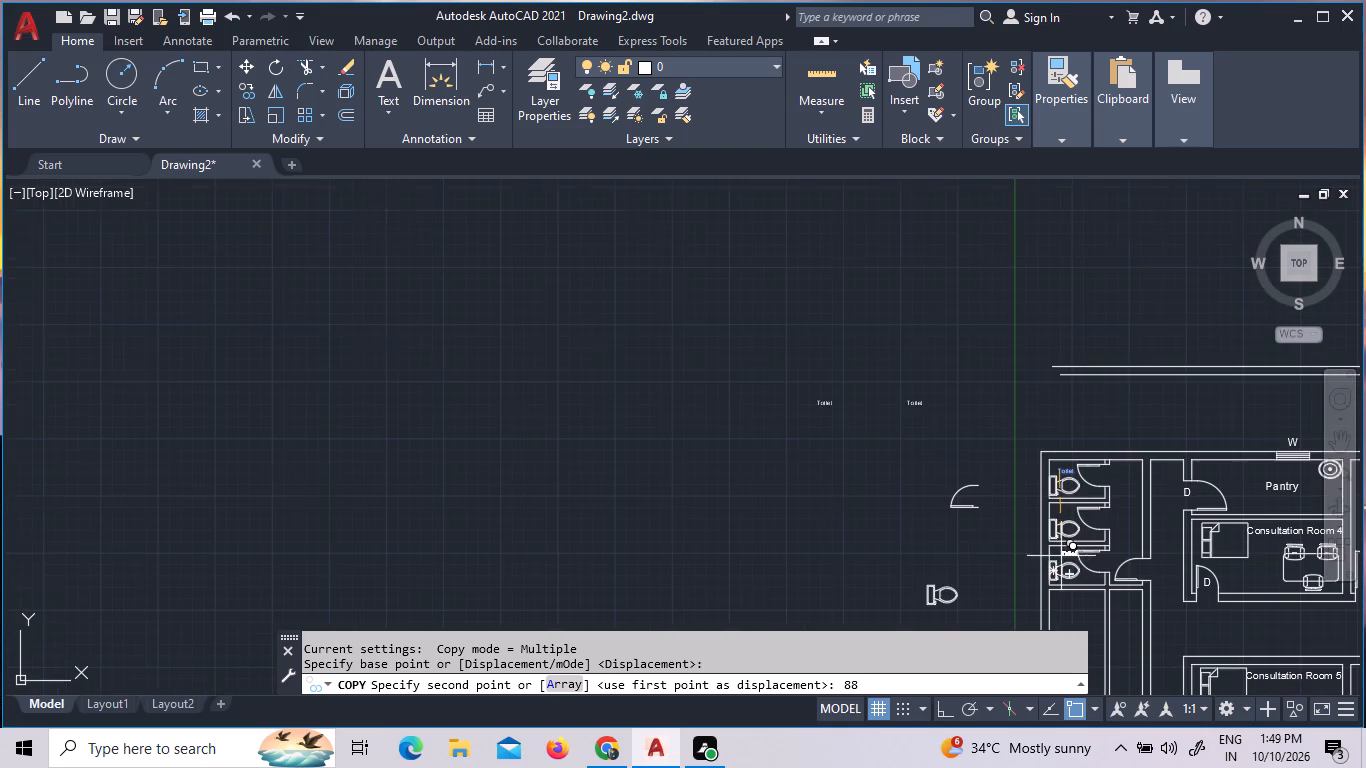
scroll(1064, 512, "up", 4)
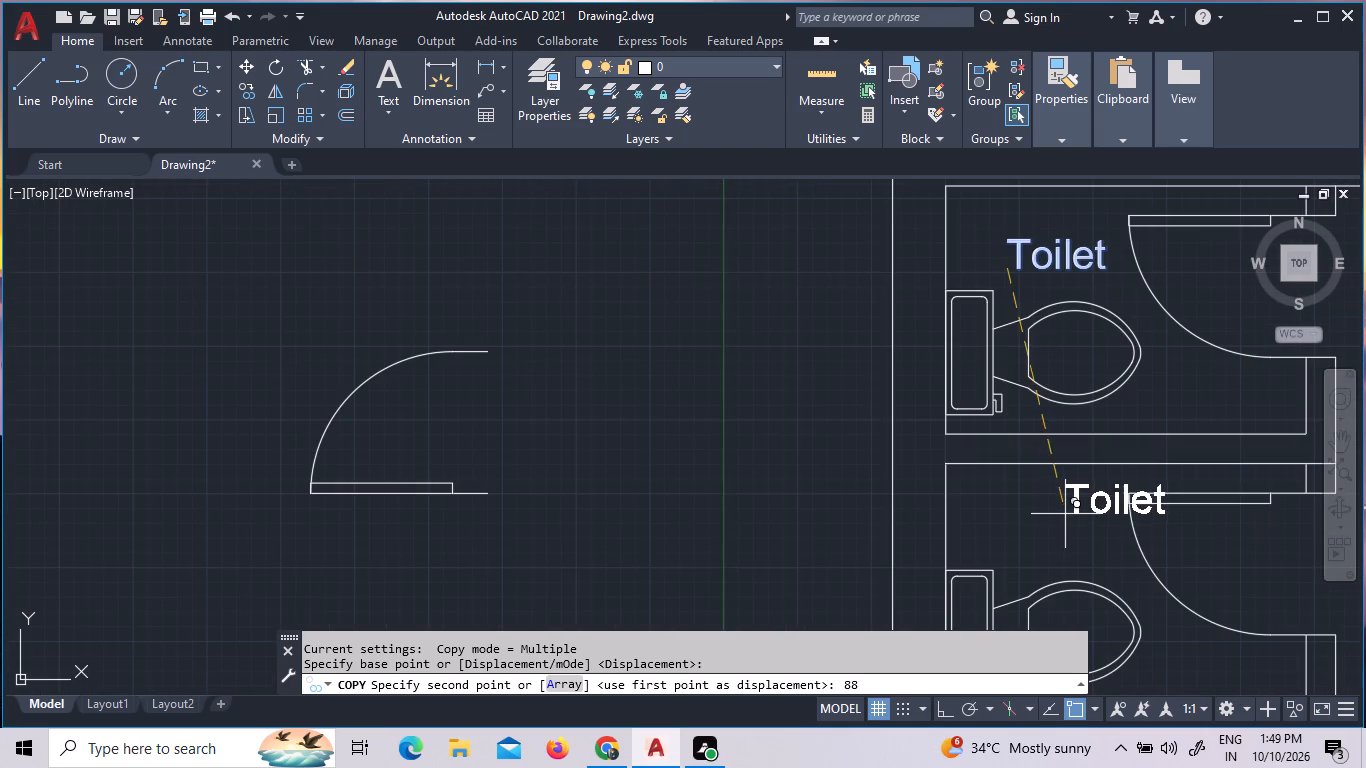
Turn off object snap.
left_click(1083, 711)
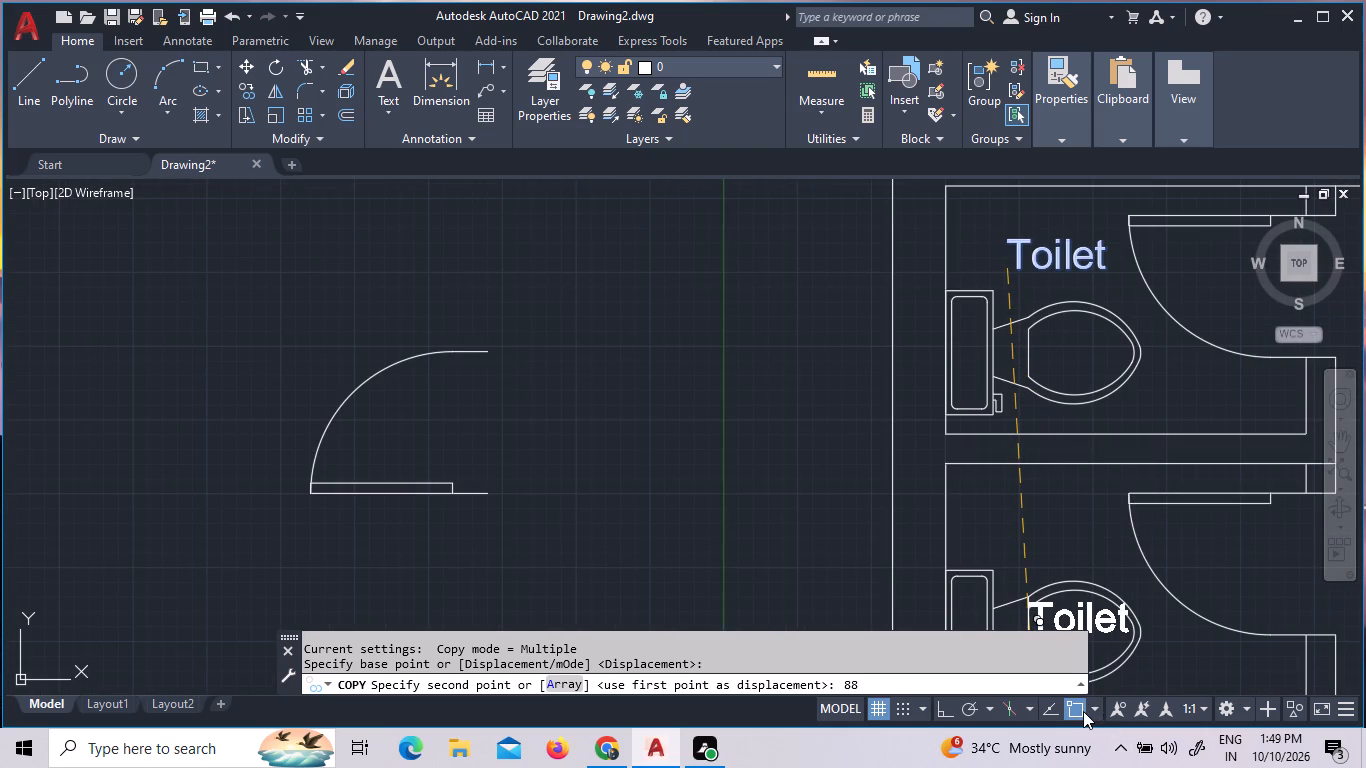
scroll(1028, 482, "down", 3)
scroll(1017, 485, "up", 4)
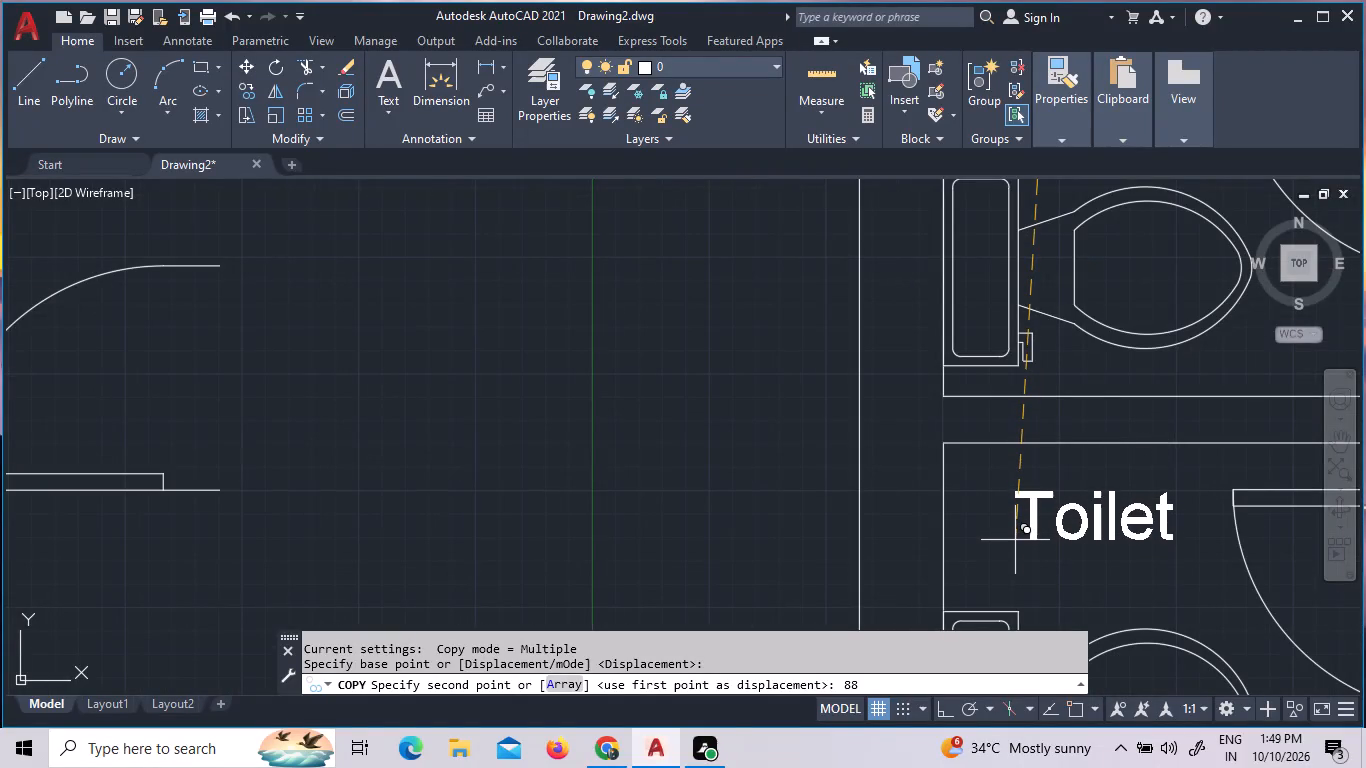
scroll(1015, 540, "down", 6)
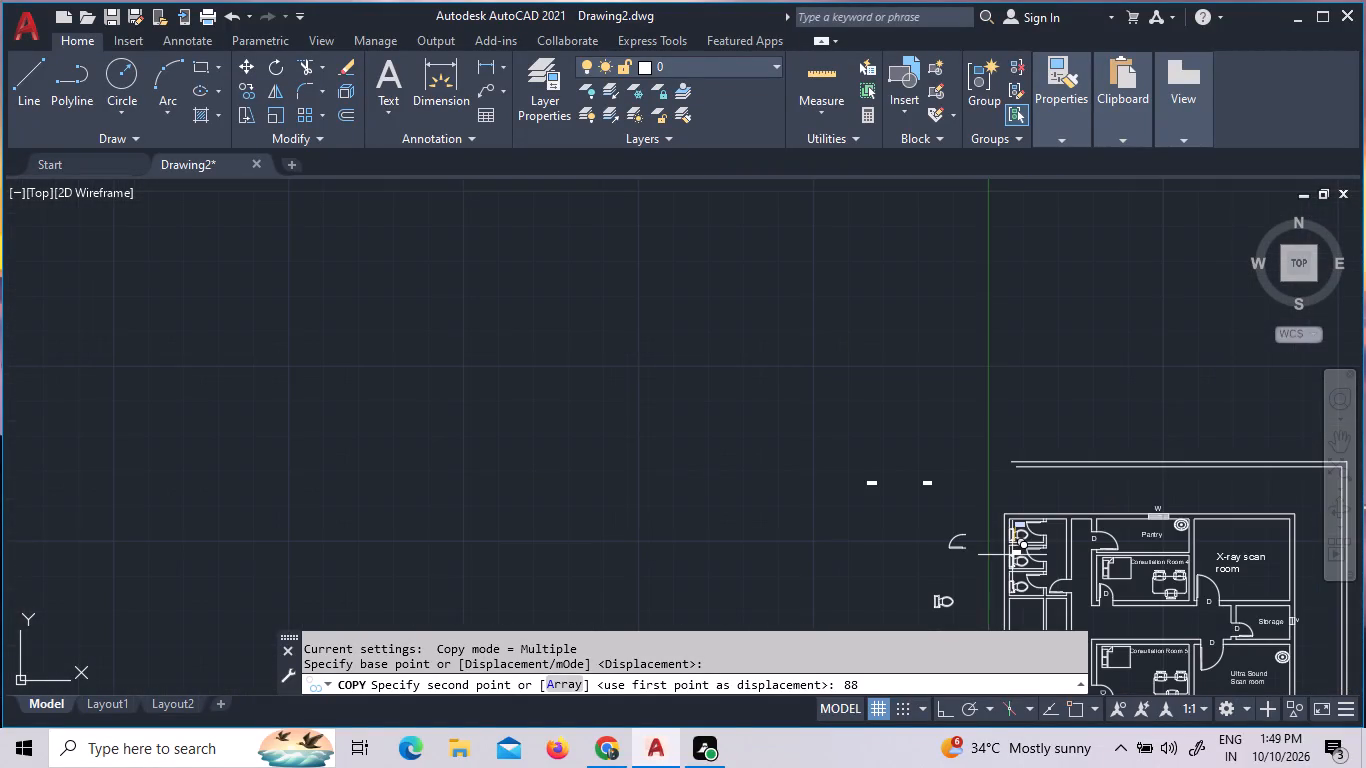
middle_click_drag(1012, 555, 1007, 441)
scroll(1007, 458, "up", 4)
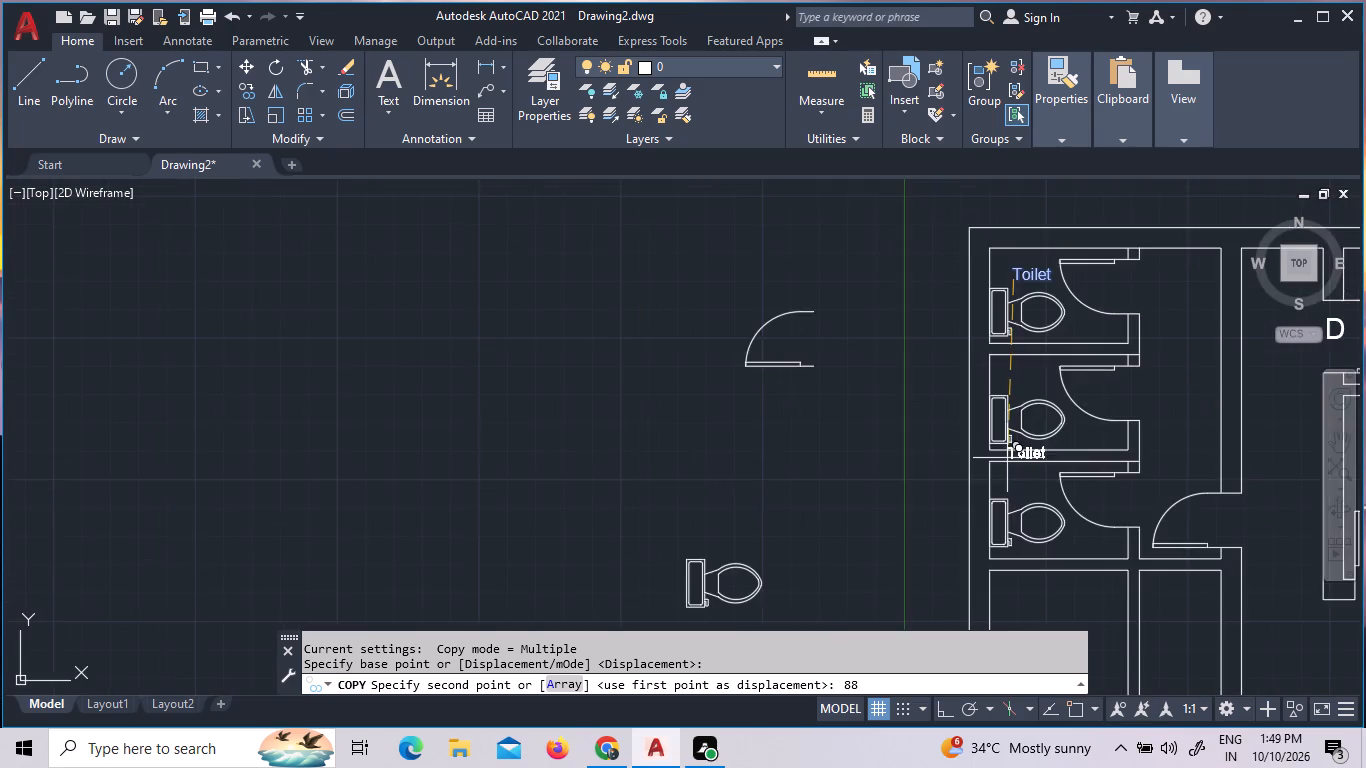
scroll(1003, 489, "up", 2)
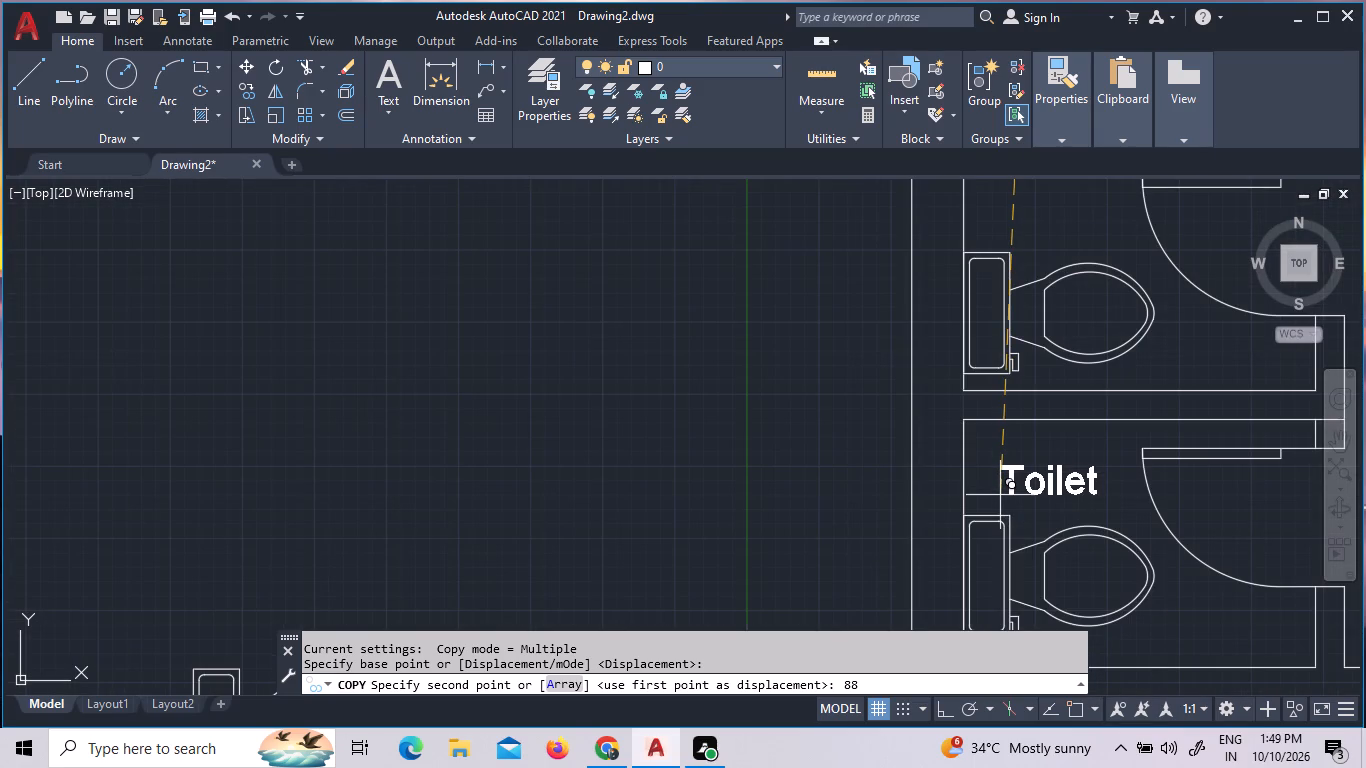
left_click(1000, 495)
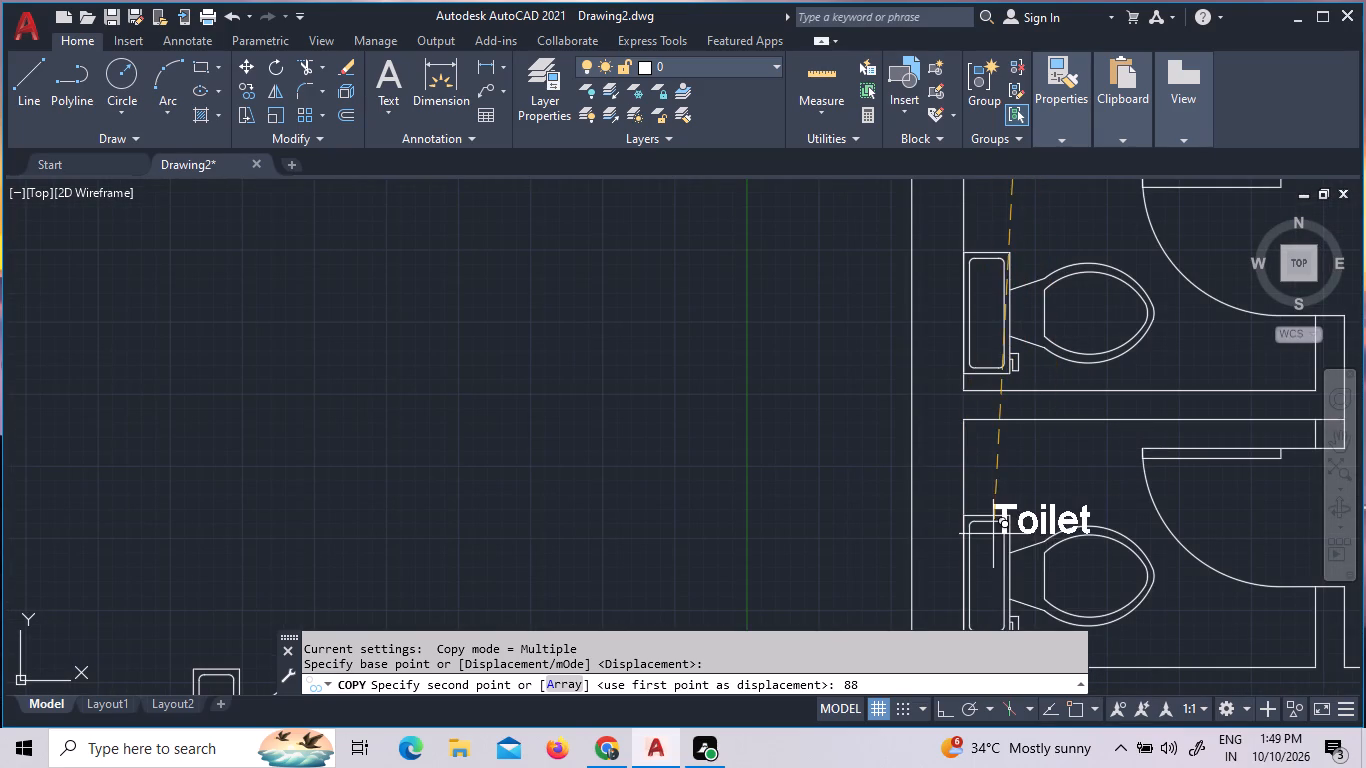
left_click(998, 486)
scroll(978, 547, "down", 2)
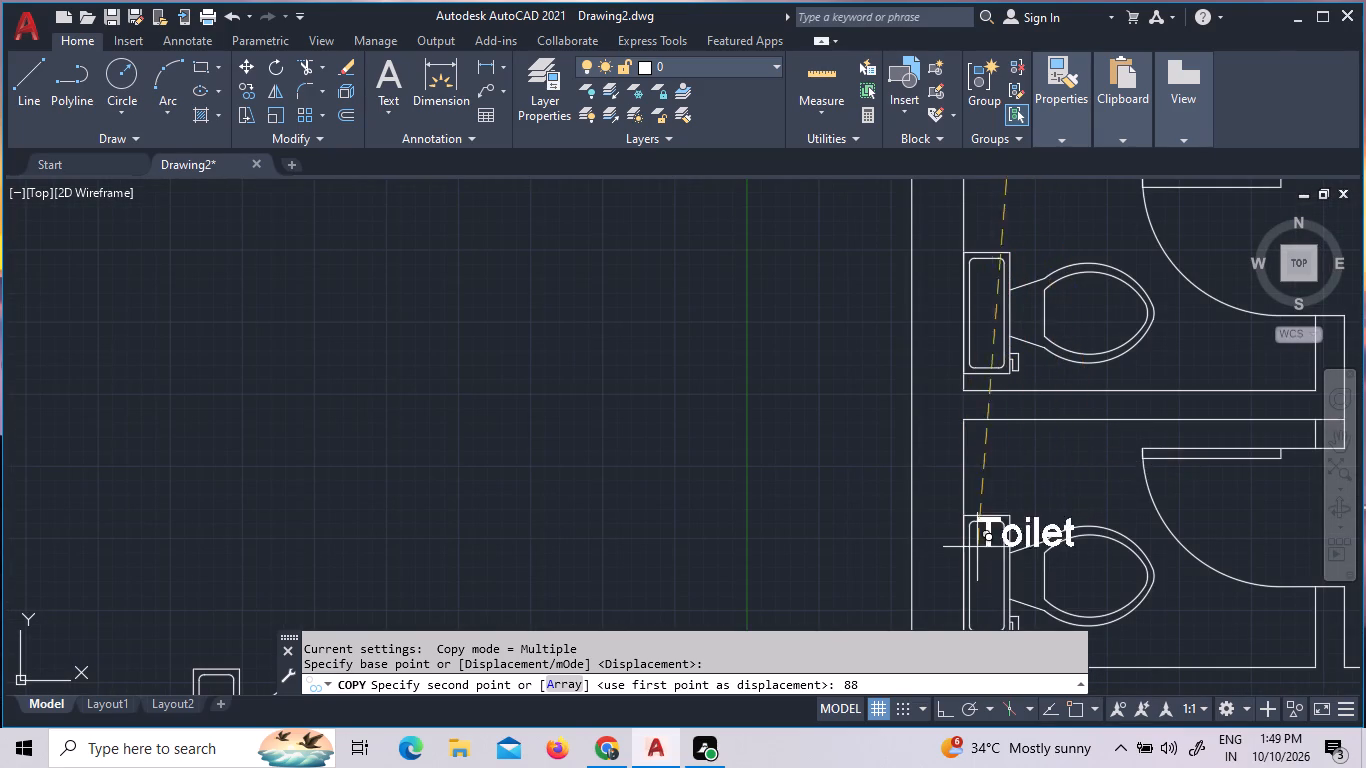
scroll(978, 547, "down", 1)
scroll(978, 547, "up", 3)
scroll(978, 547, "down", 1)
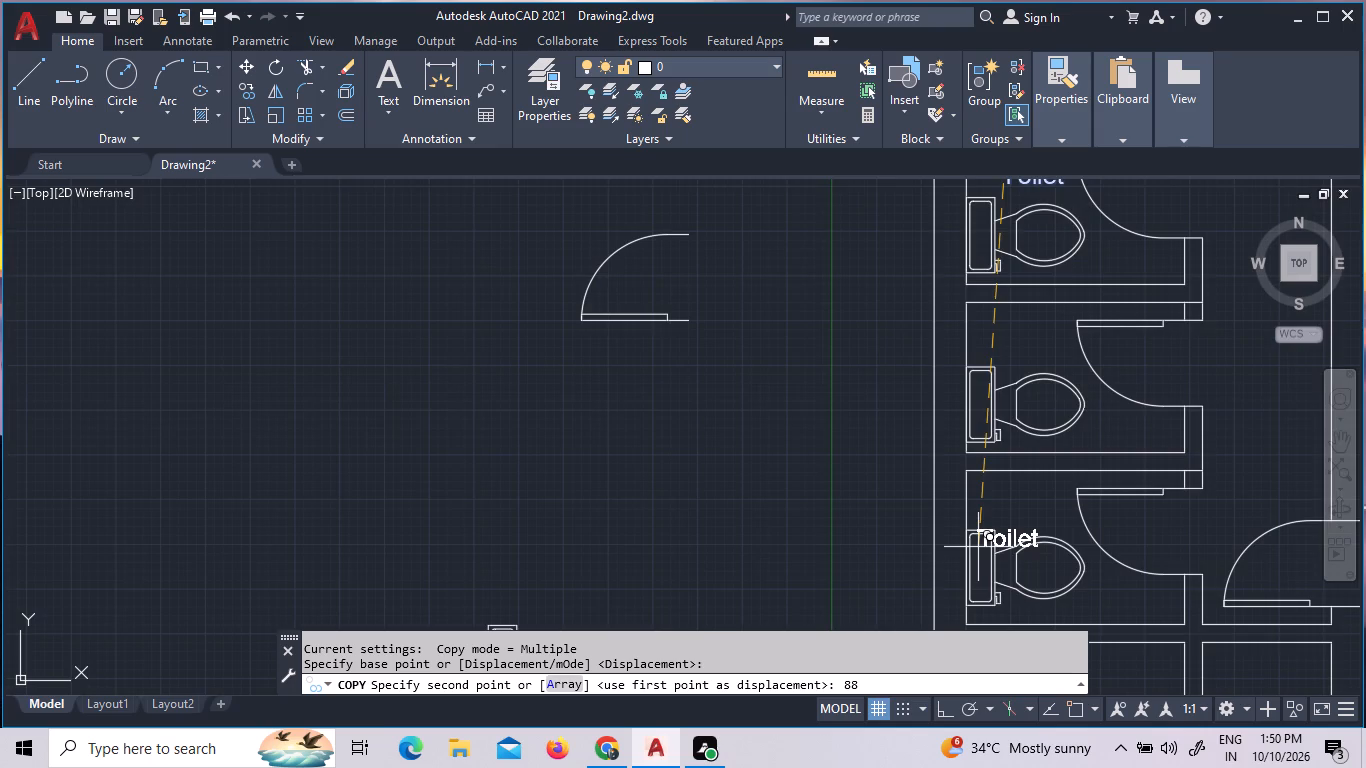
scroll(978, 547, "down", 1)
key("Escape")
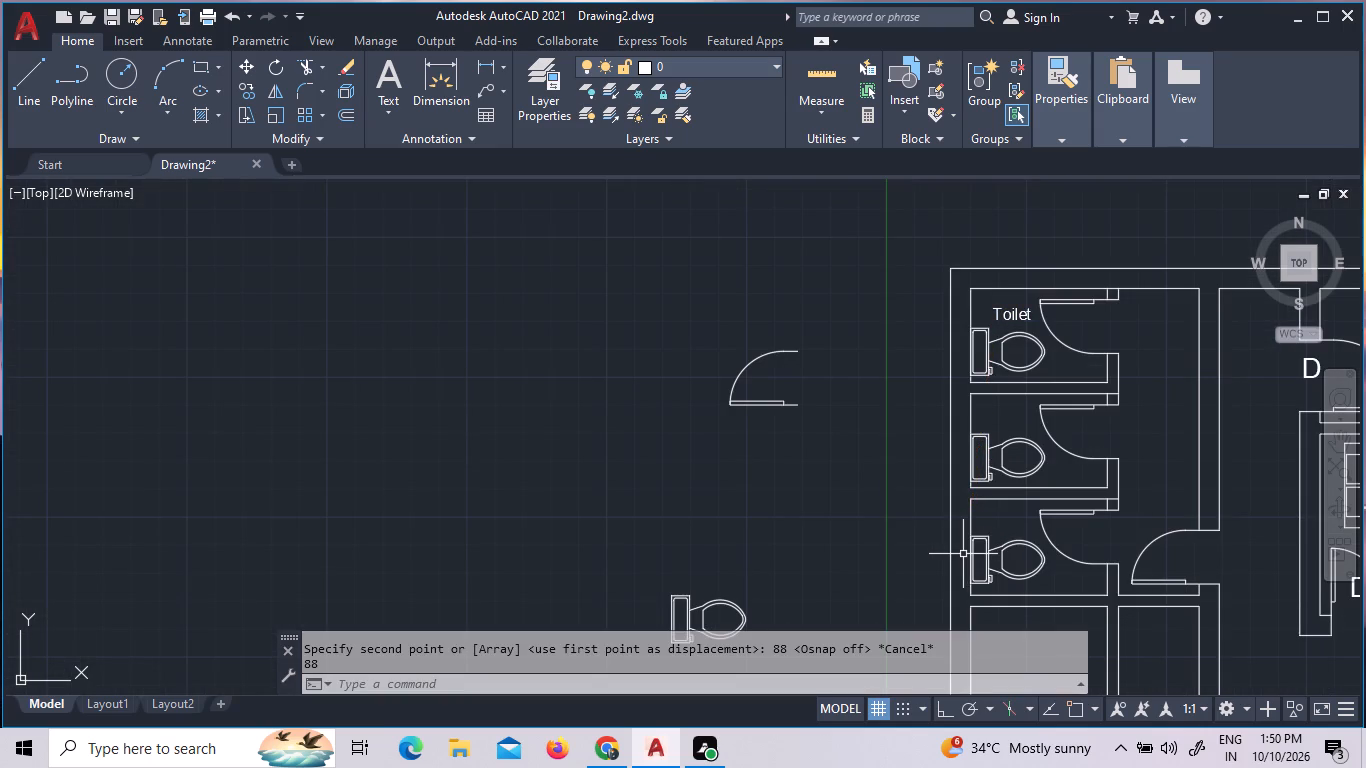
Copy the northernmost cubicle's Toilet label into the middle and southern cubicles, placing each copy just north of its toilet fixture.
left_click(1008, 315)
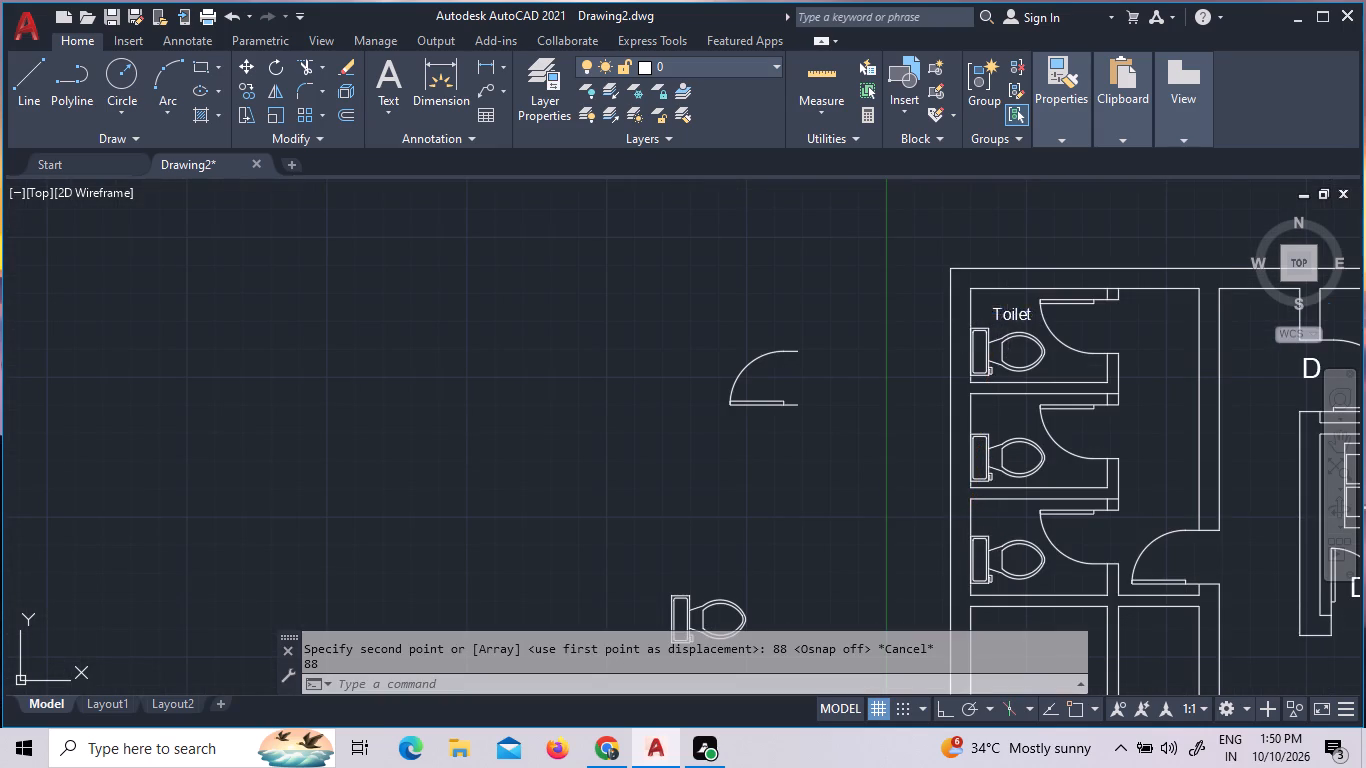
right_click(1008, 315)
left_click(1067, 397)
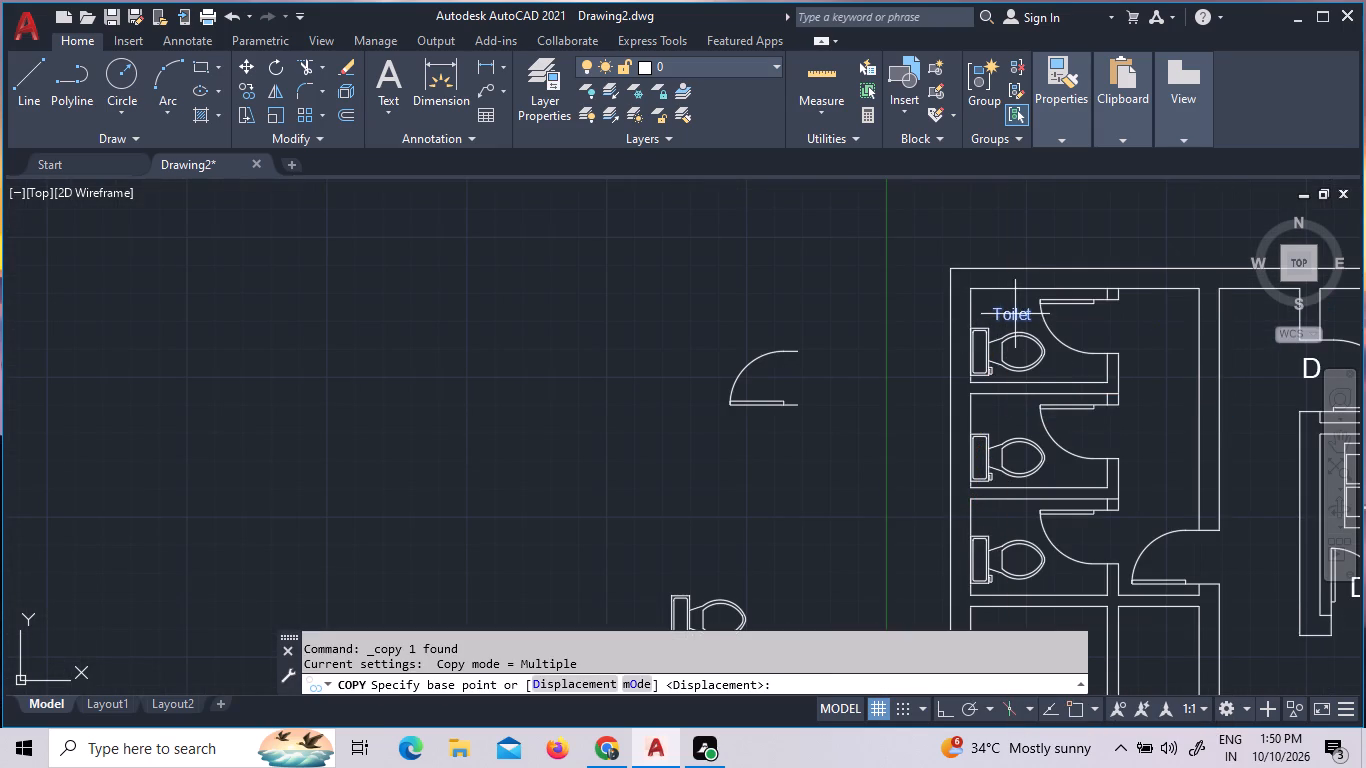
left_click(999, 288)
left_click(992, 388)
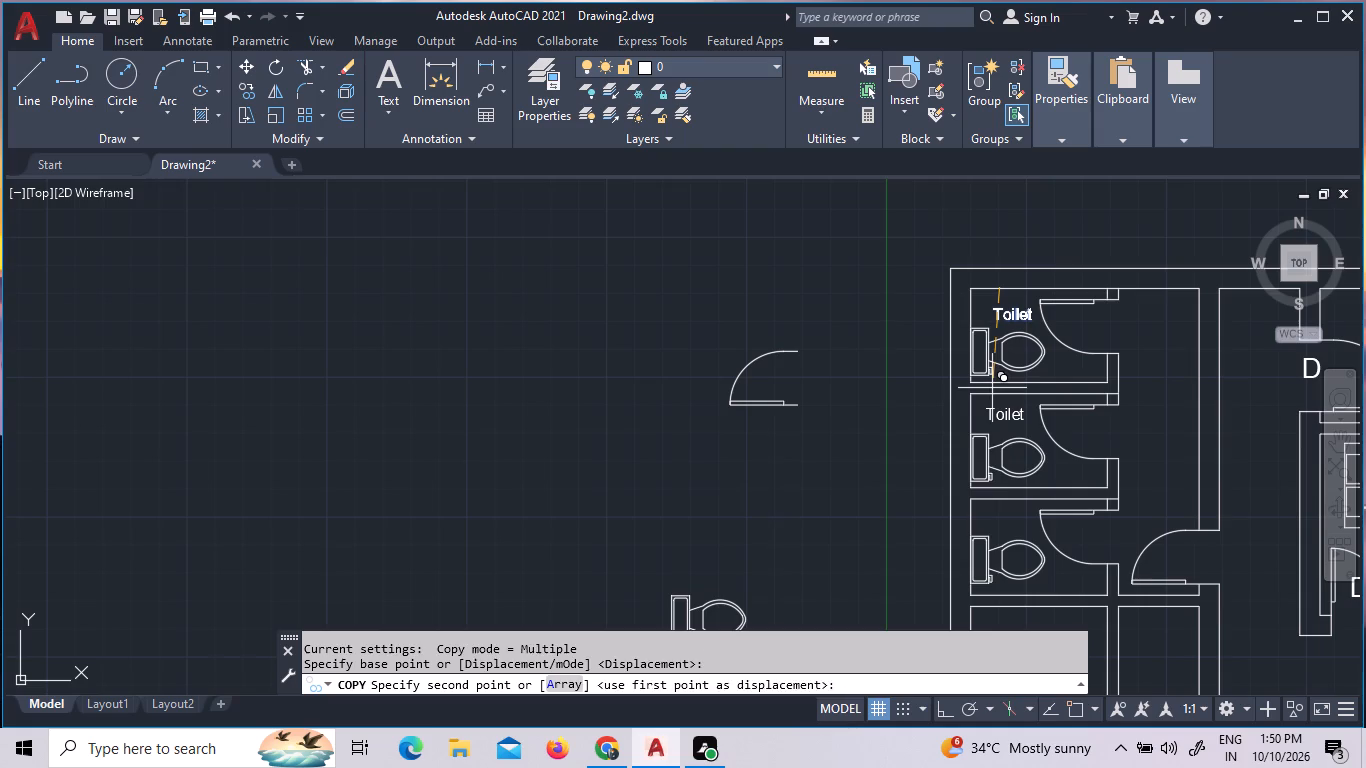
left_click(994, 495)
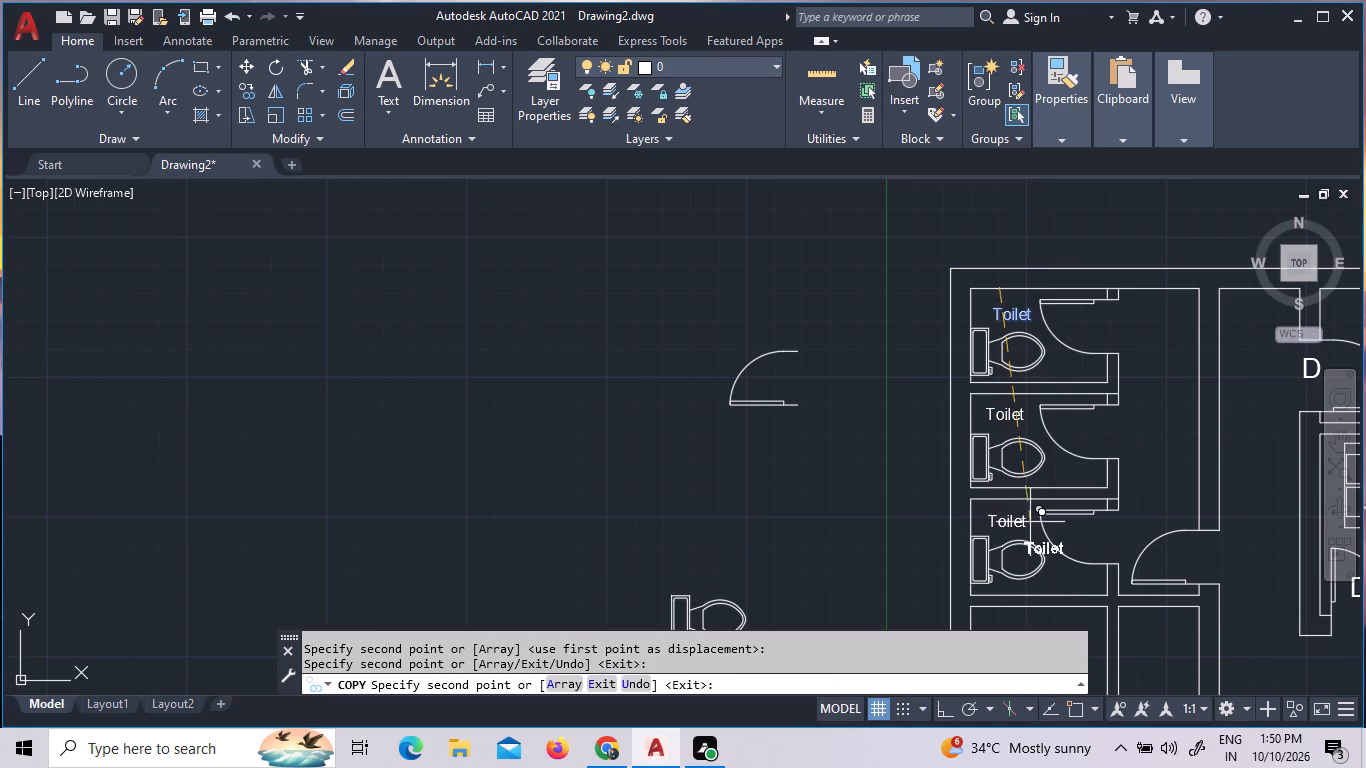
Place another copy of the Toilet label in the northernmost cubicle's doorway and change its text to "D".
left_click(1095, 300)
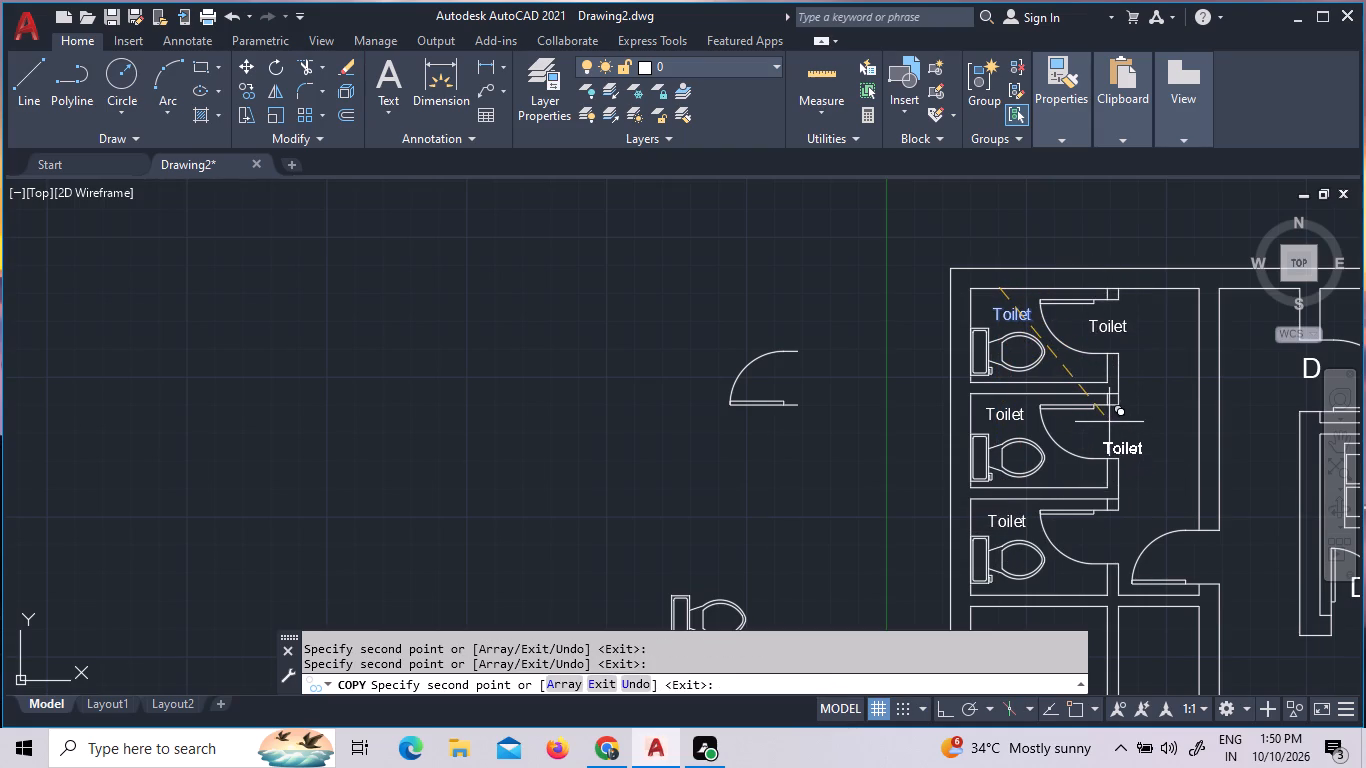
key("Escape")
triple_click(1119, 329)
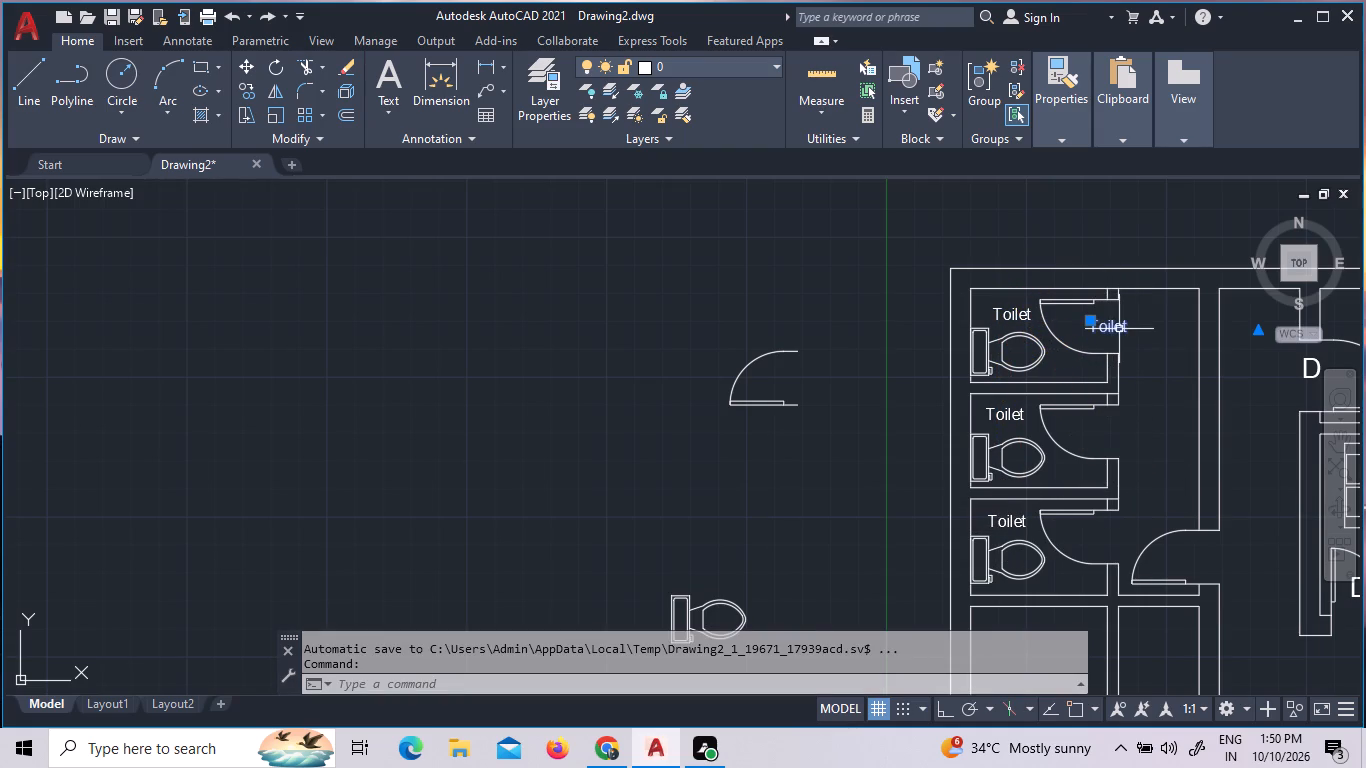
triple_click(1119, 329)
left_click(1119, 329)
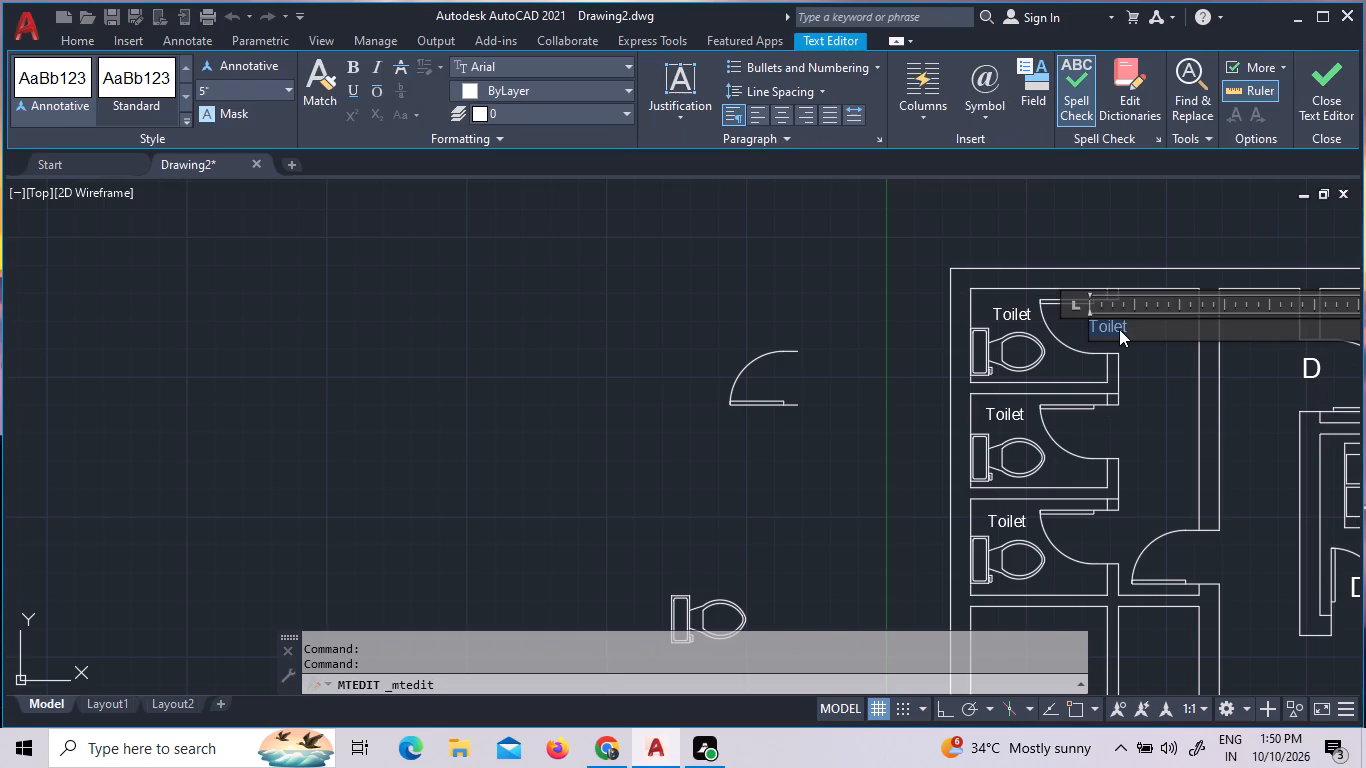
key("d")
left_click(1097, 252)
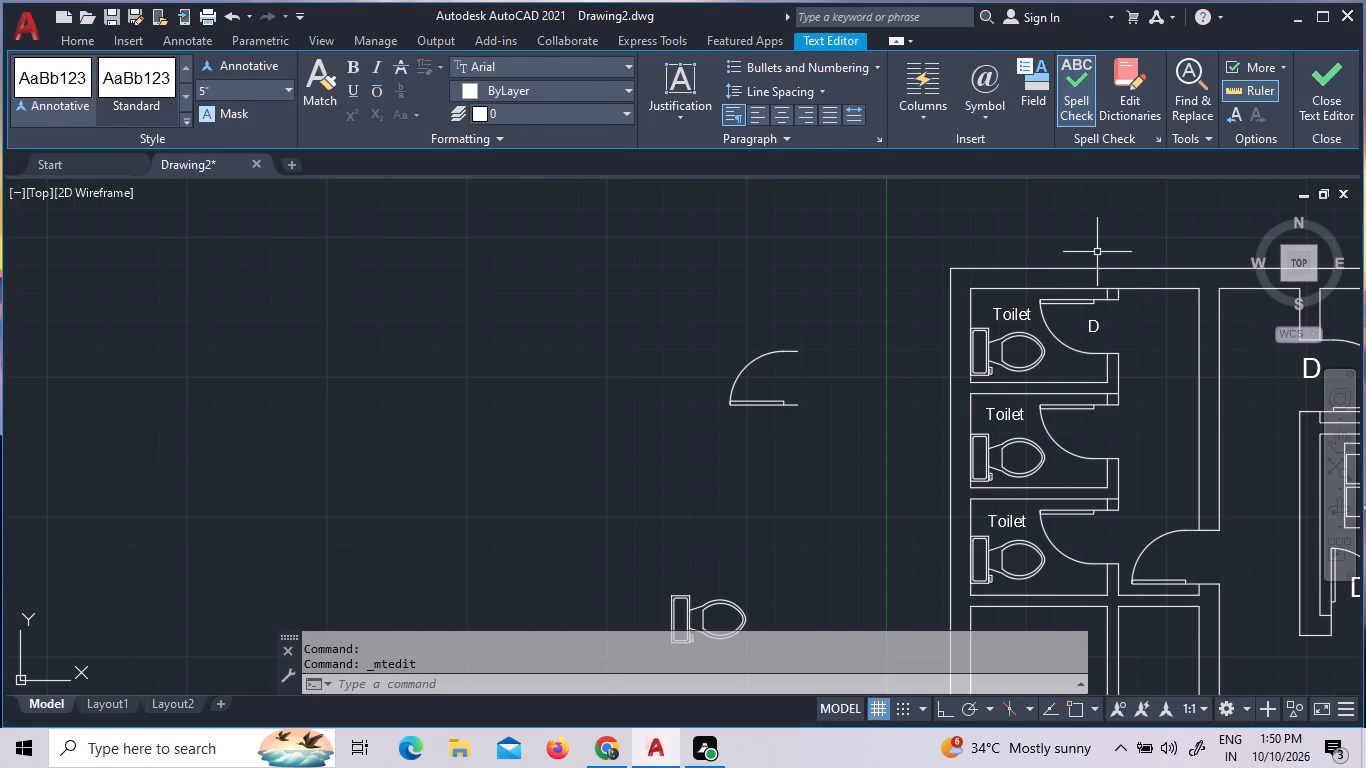
Set the text height of the northernmost cubicle's D door label to 7" and finish editing it.
triple_click(1098, 316)
left_click(1098, 316)
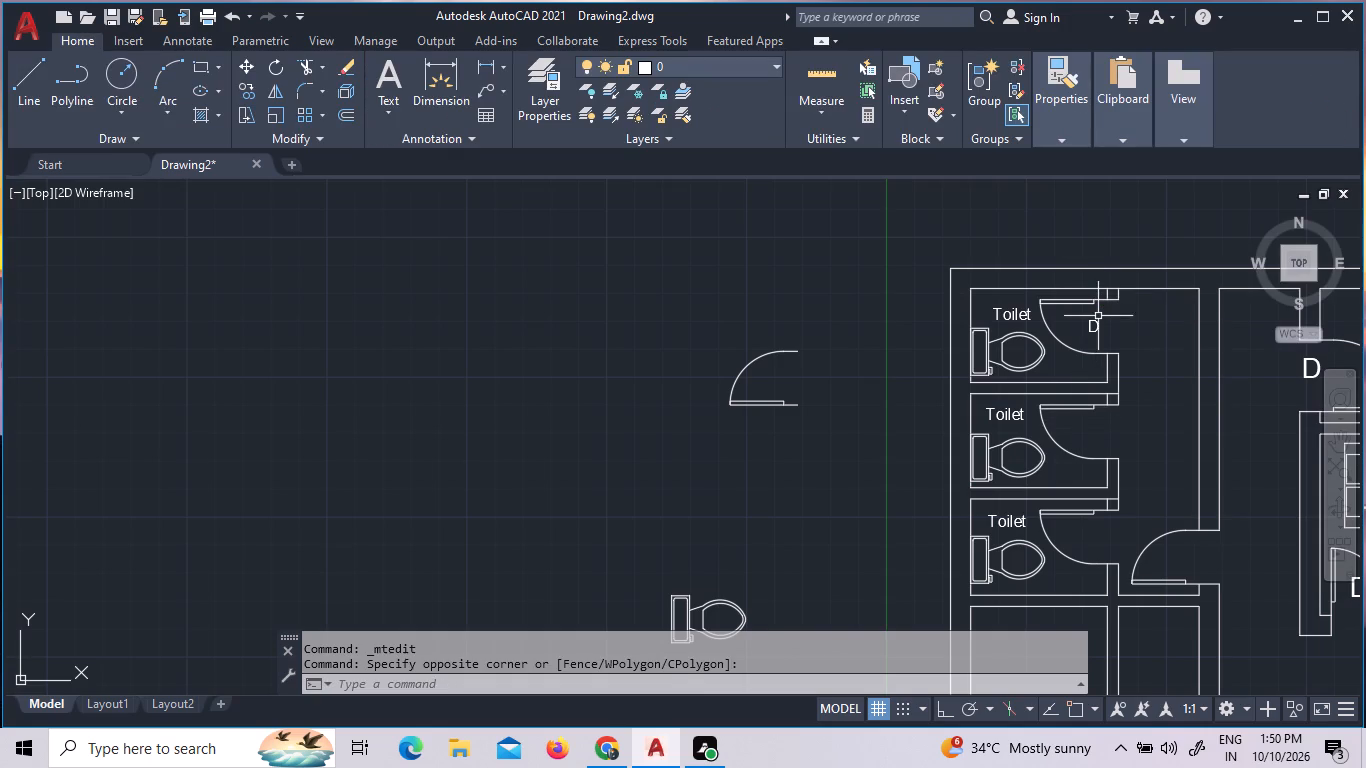
triple_click(1098, 329)
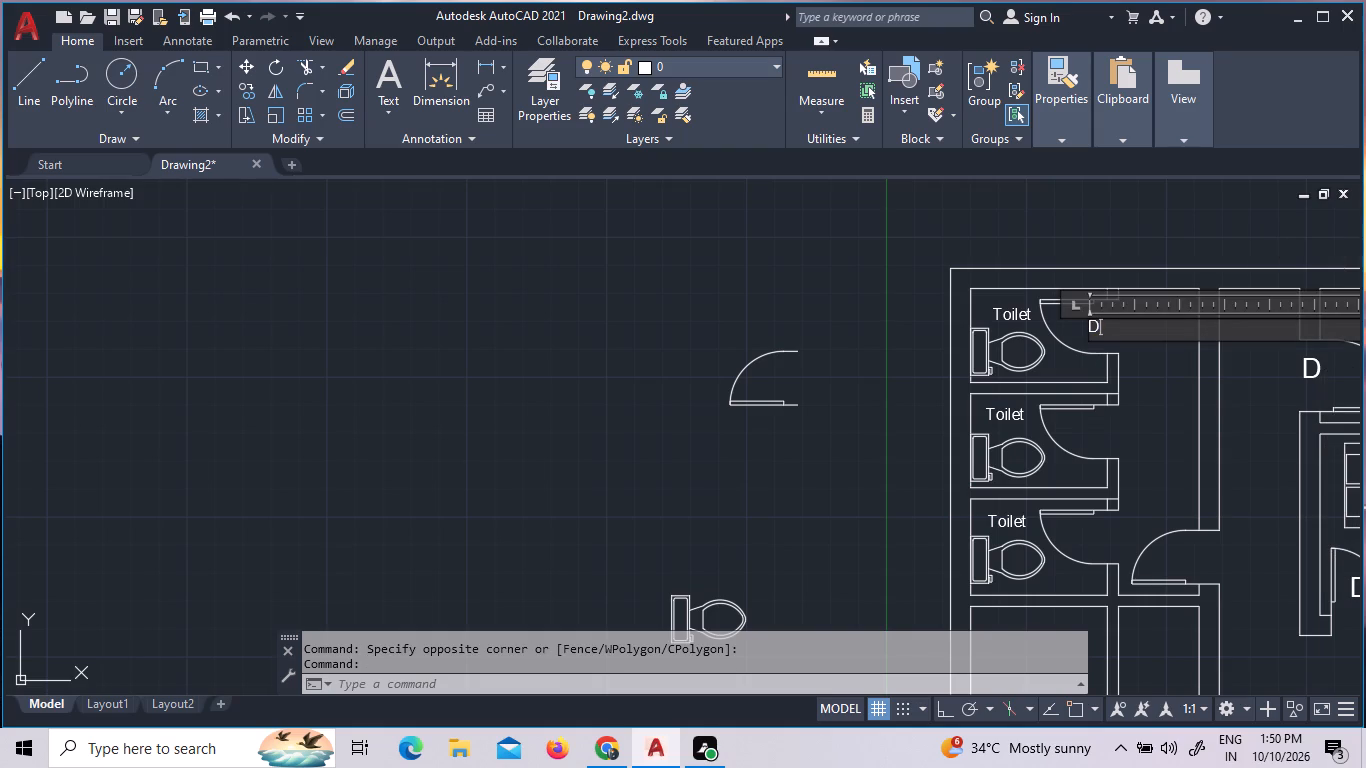
left_click_drag(1098, 329, 1074, 329)
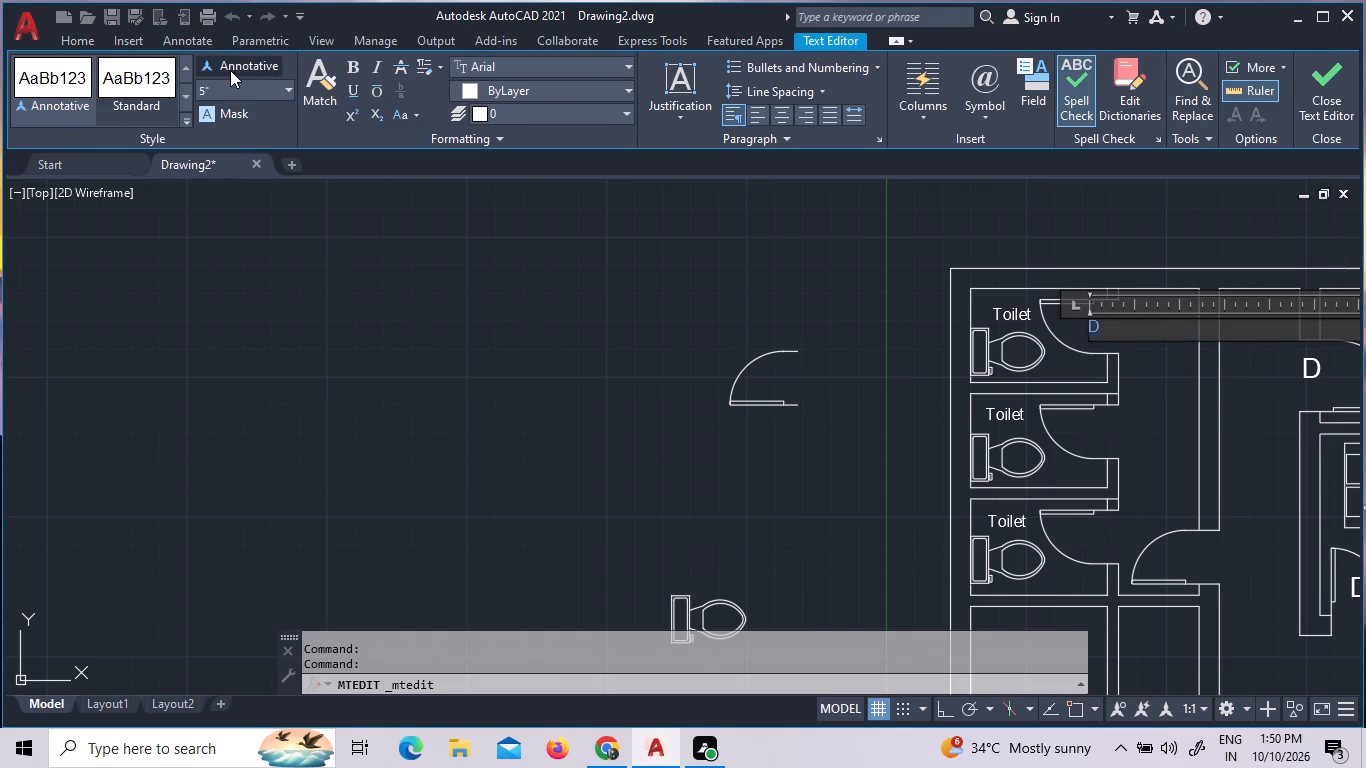
left_click(293, 89)
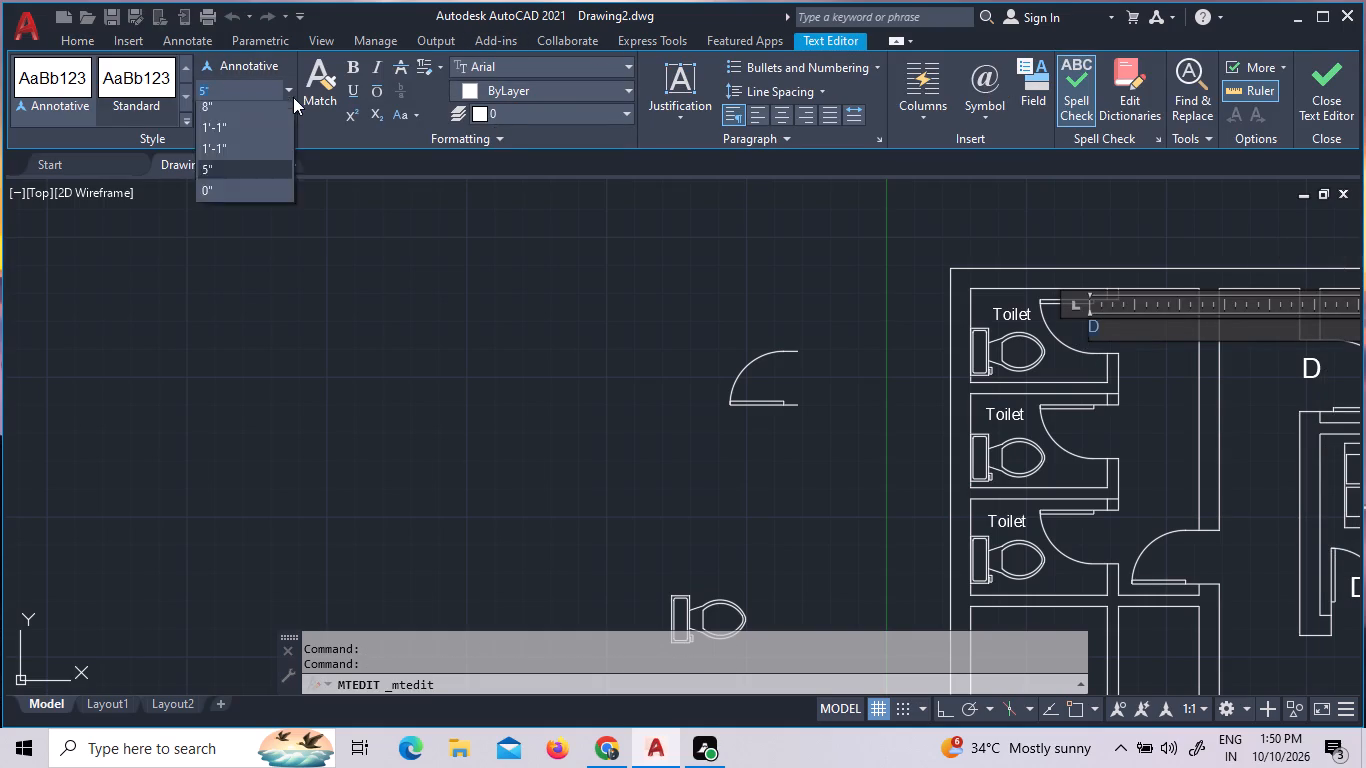
left_click(262, 161)
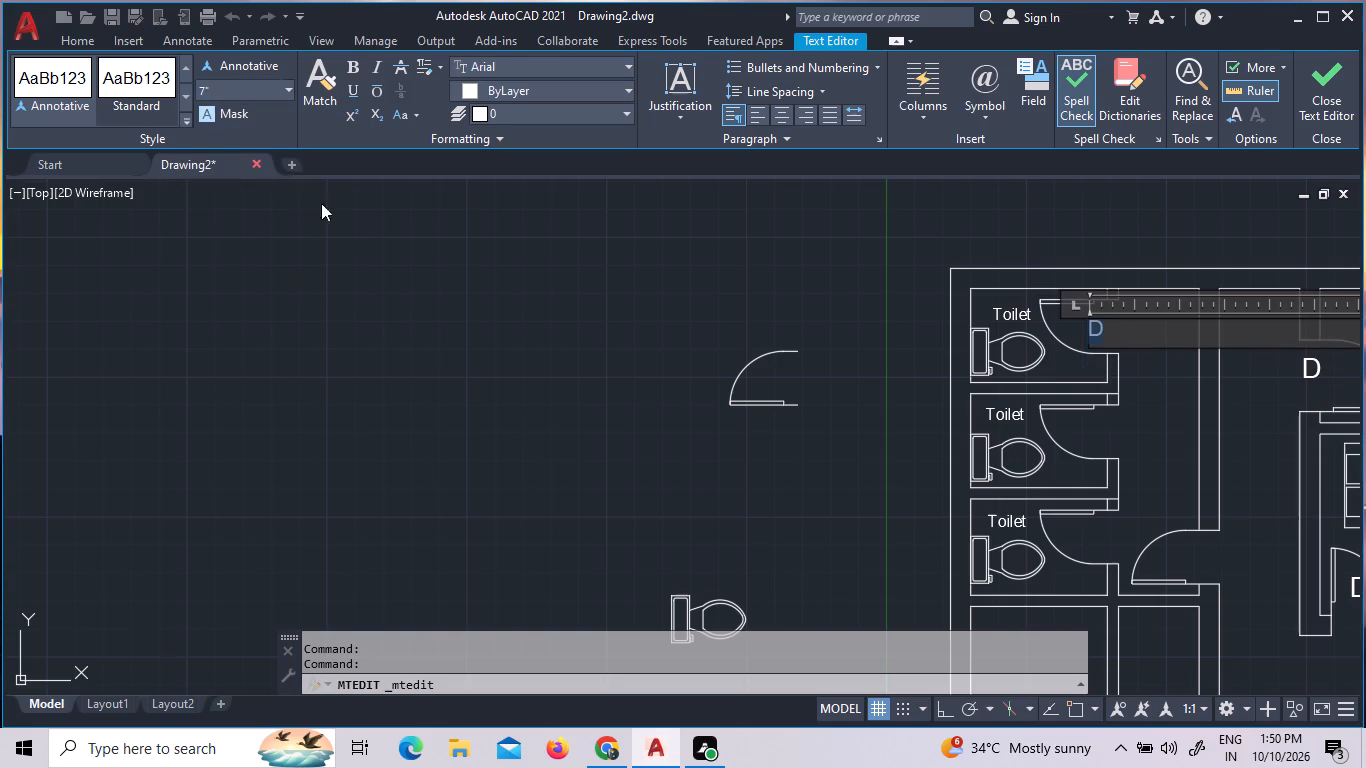
scroll(493, 299, "left", 1)
left_click(493, 299)
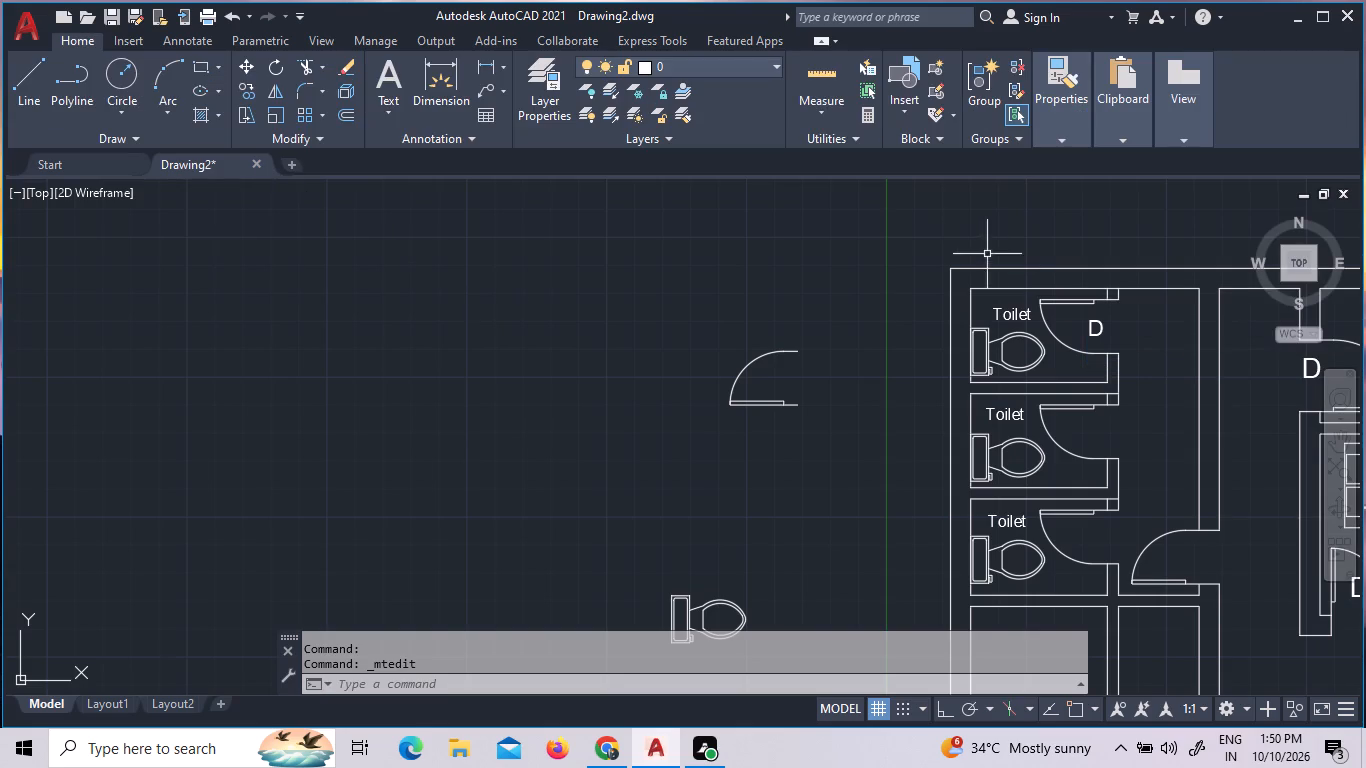
Copy the northernmost cubicle's D label to the middle and southern cubicle doors and to the toilet area's entrance door.
left_click(1103, 337)
right_click(1096, 333)
right_click(1096, 333)
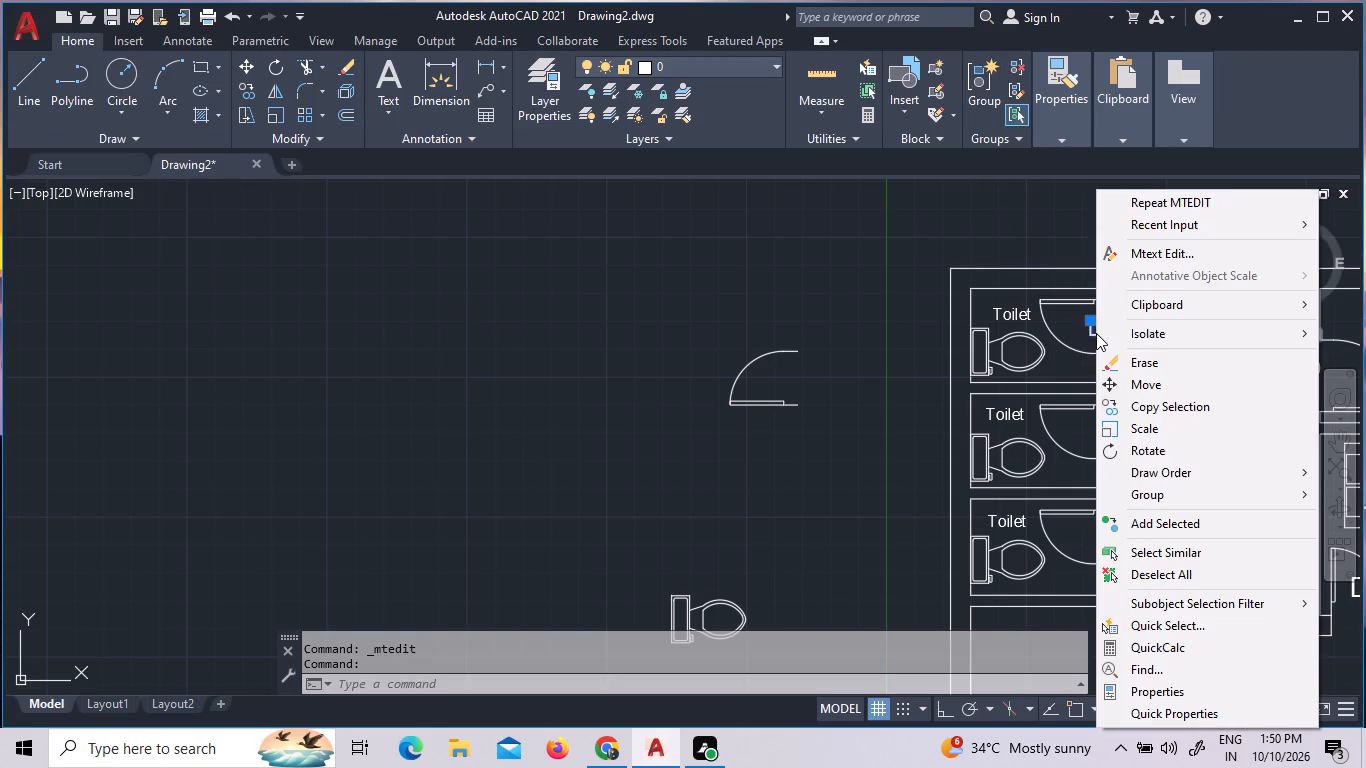
left_click(1140, 396)
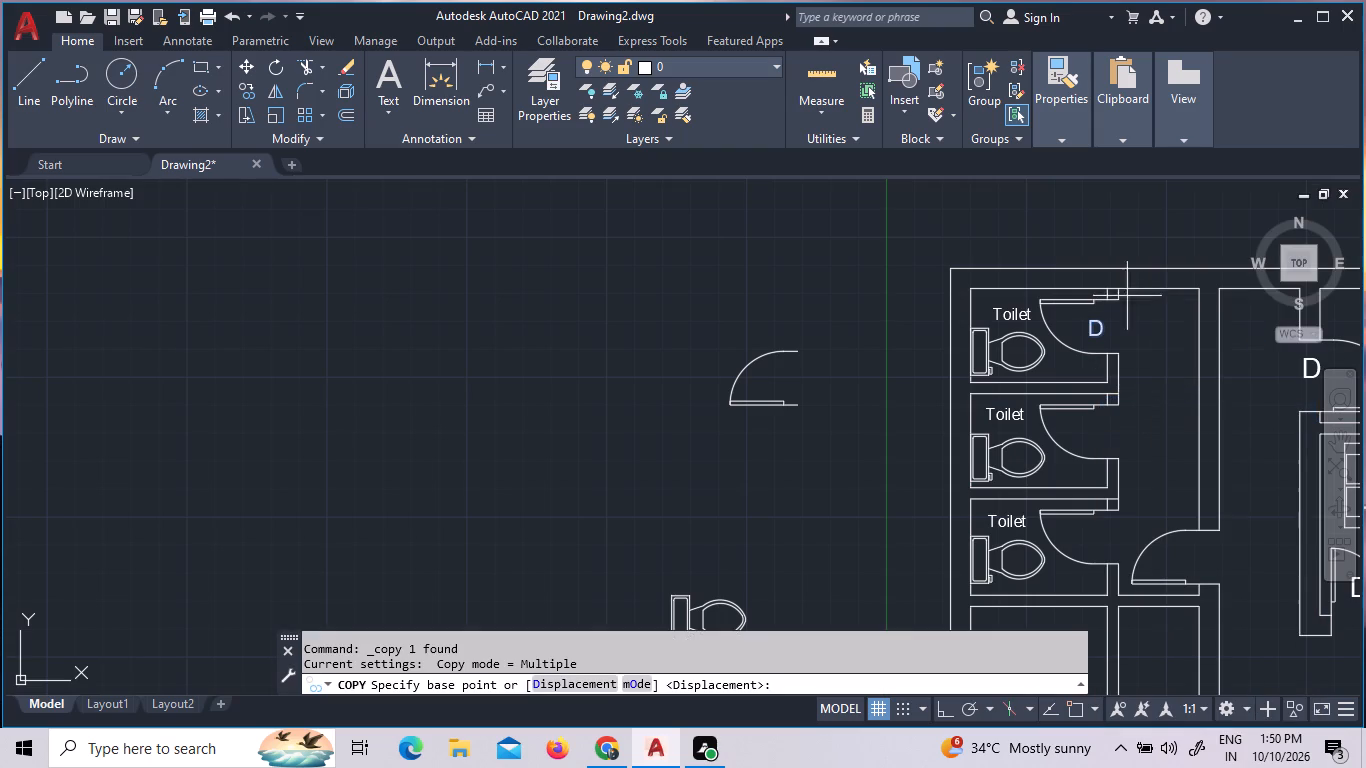
left_click(1091, 315)
left_click(1086, 430)
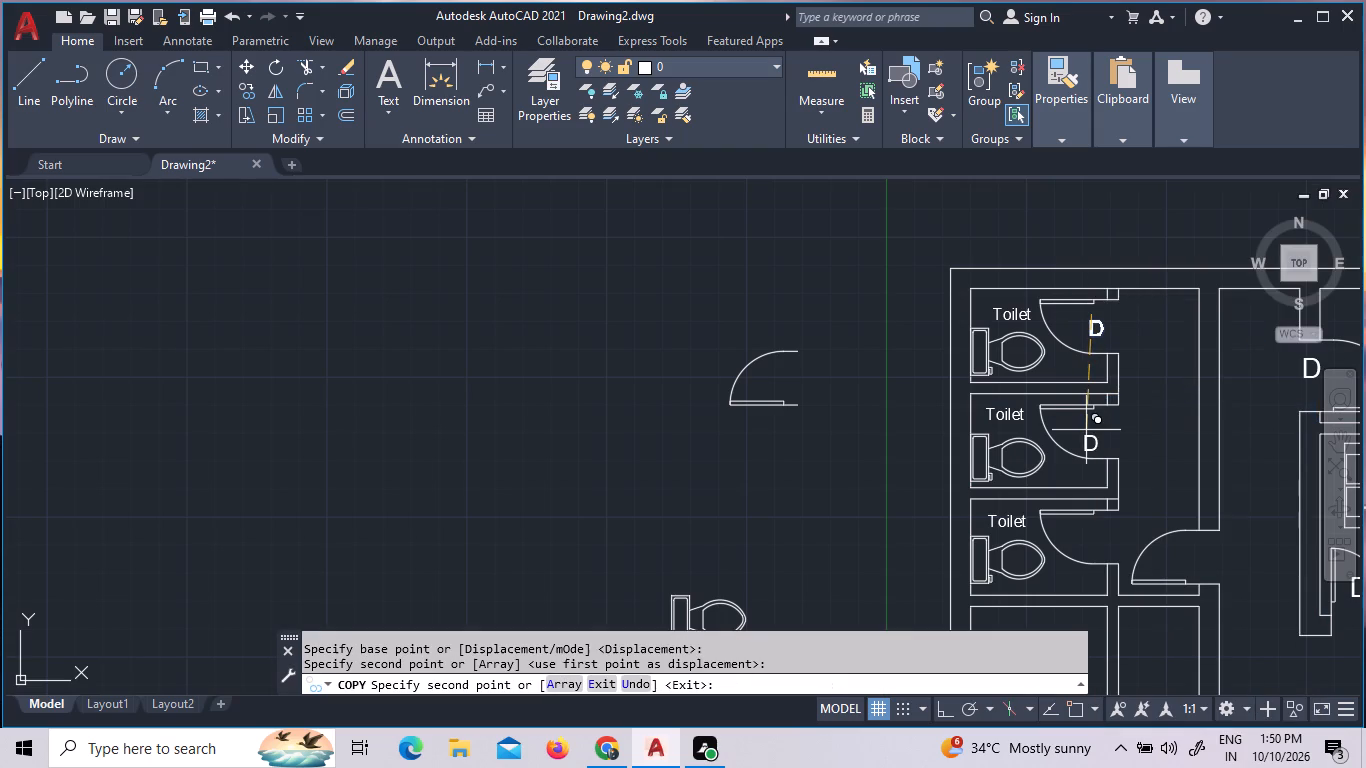
left_click(1106, 523)
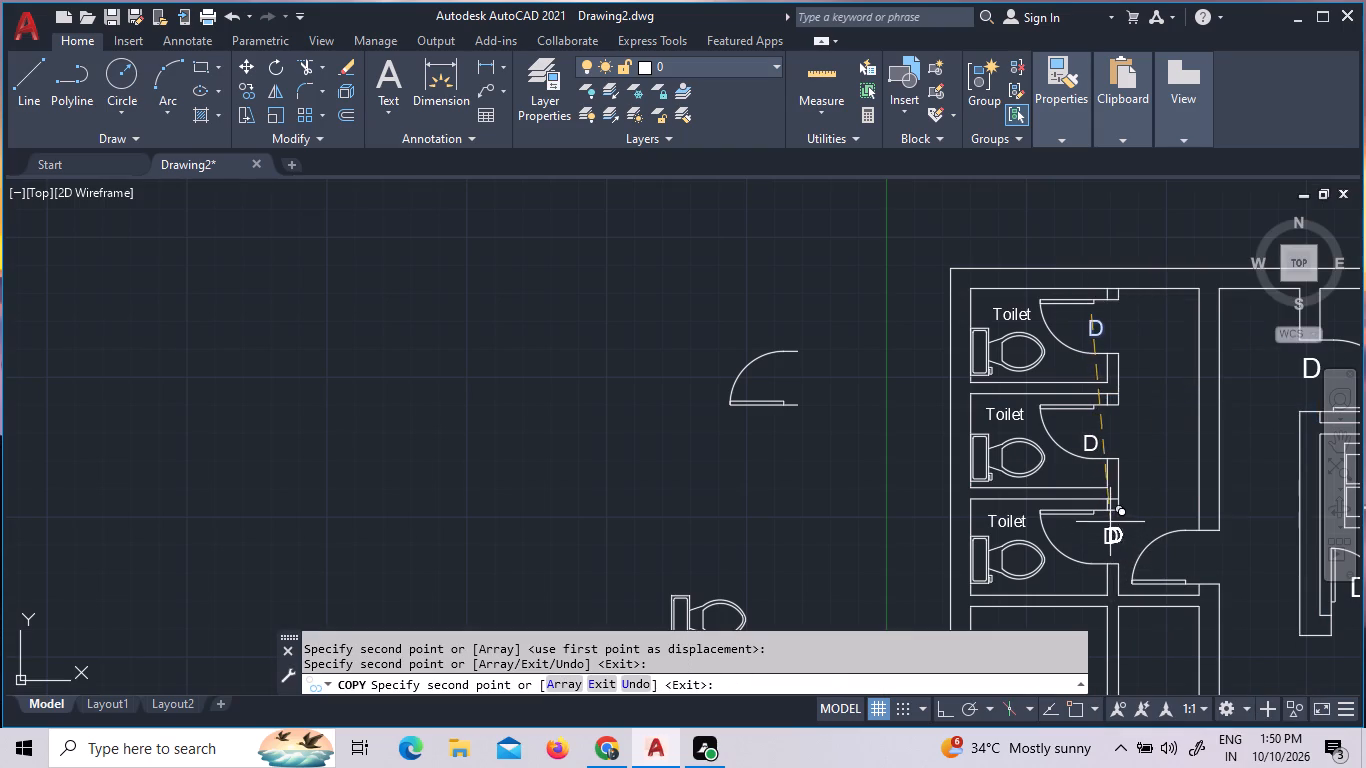
left_click(1200, 548)
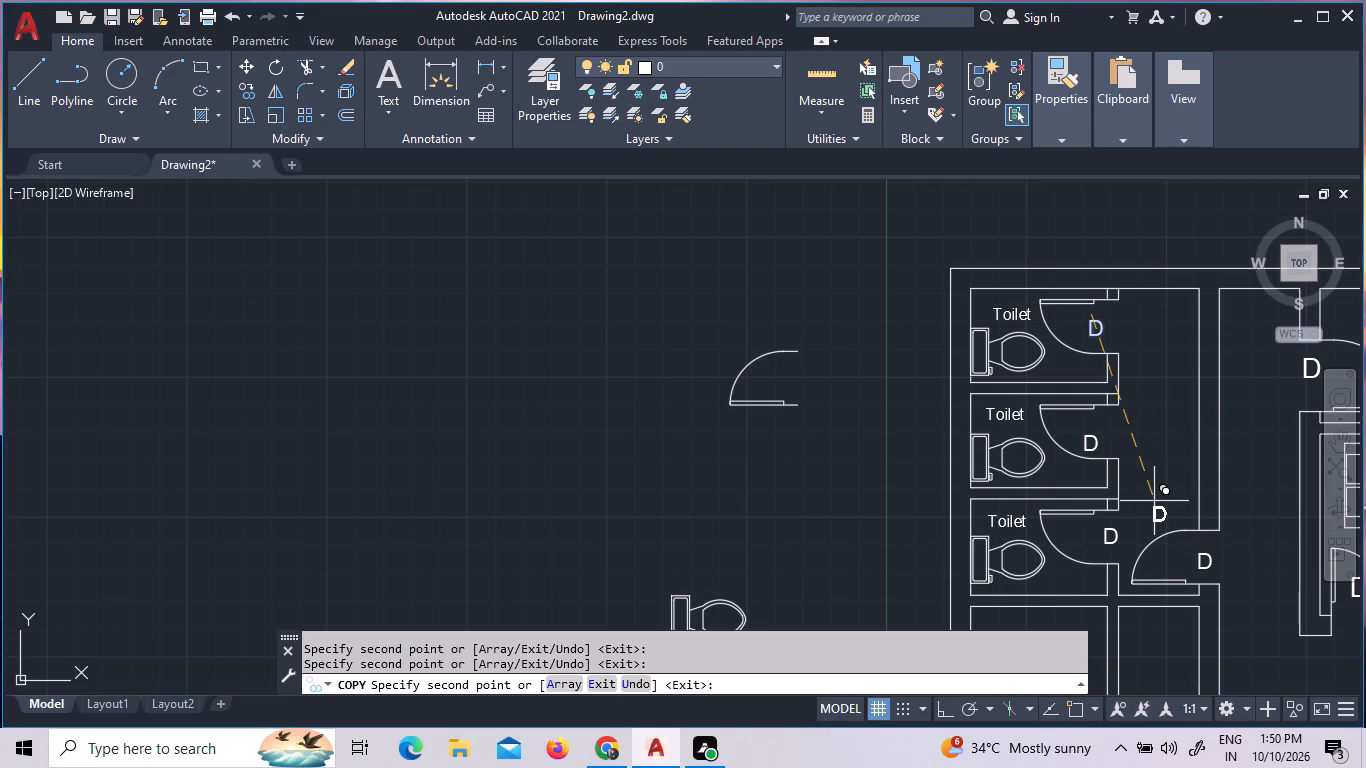
key("Escape")
Erase the leftover door, toilet fixture and two small text objects lying outside the building to the west.
scroll(1152, 481, "down", 3)
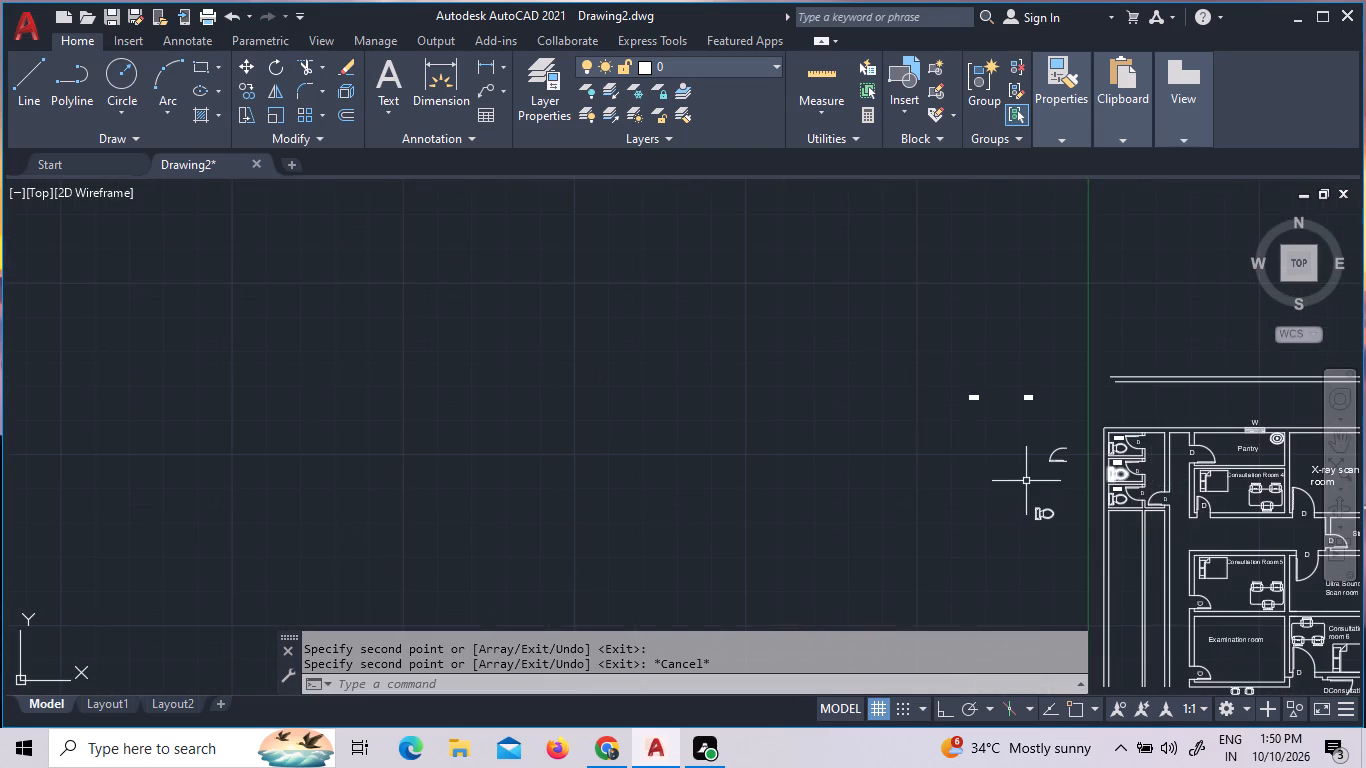
left_click(1078, 546)
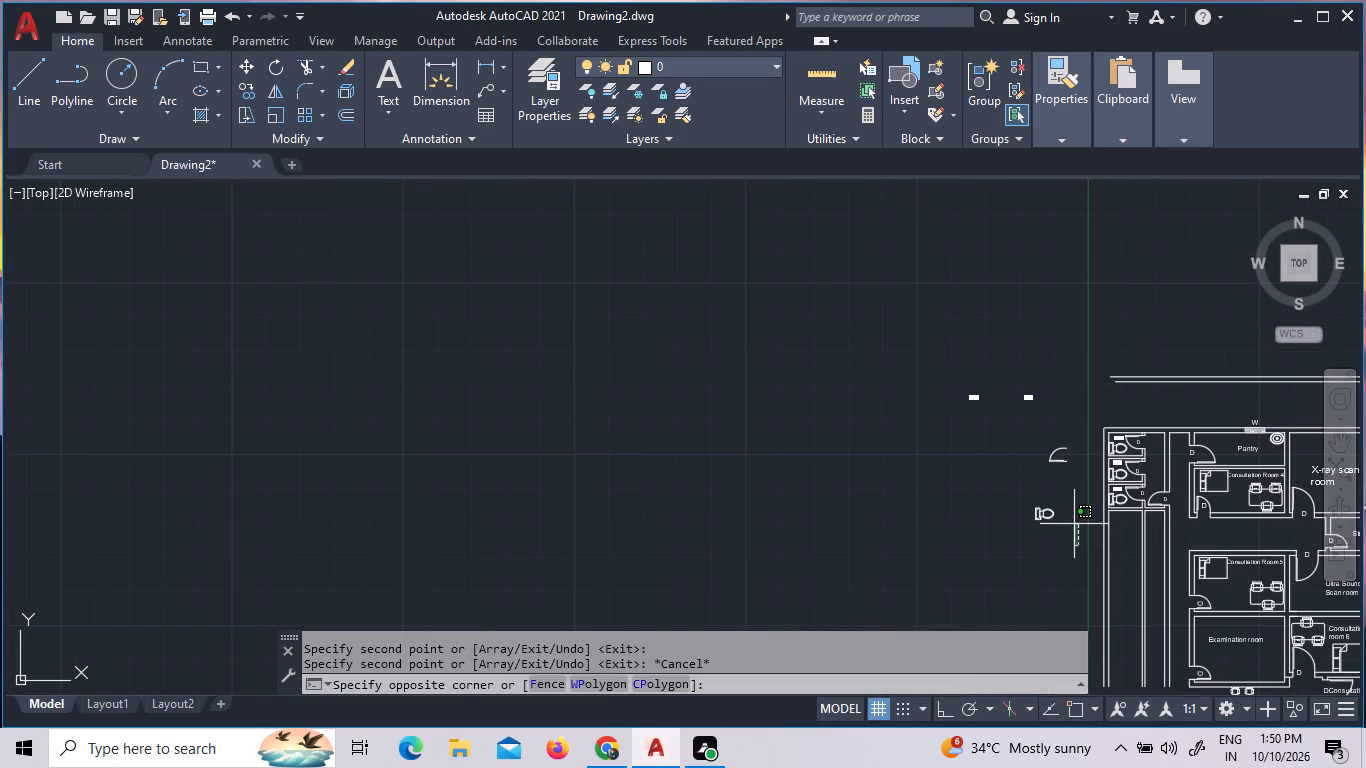
left_click(937, 342)
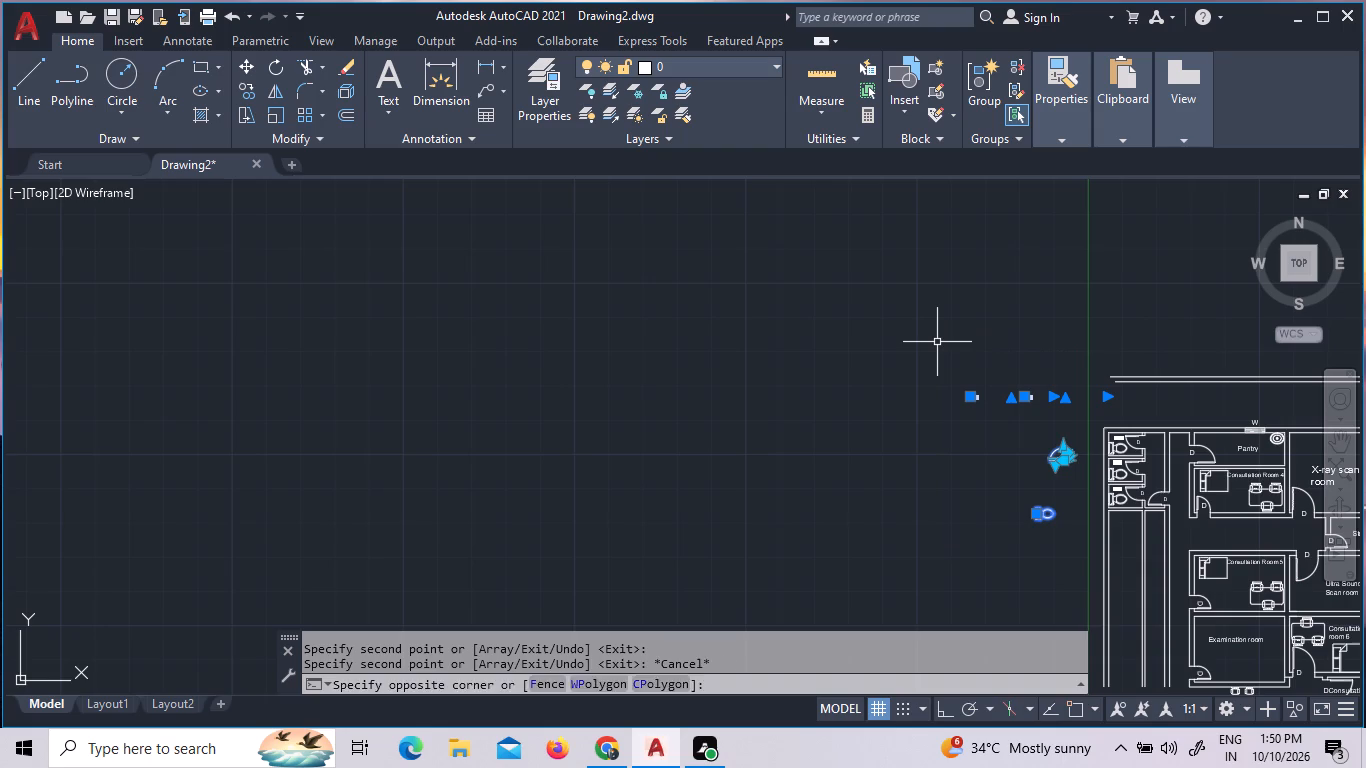
key("Delete")
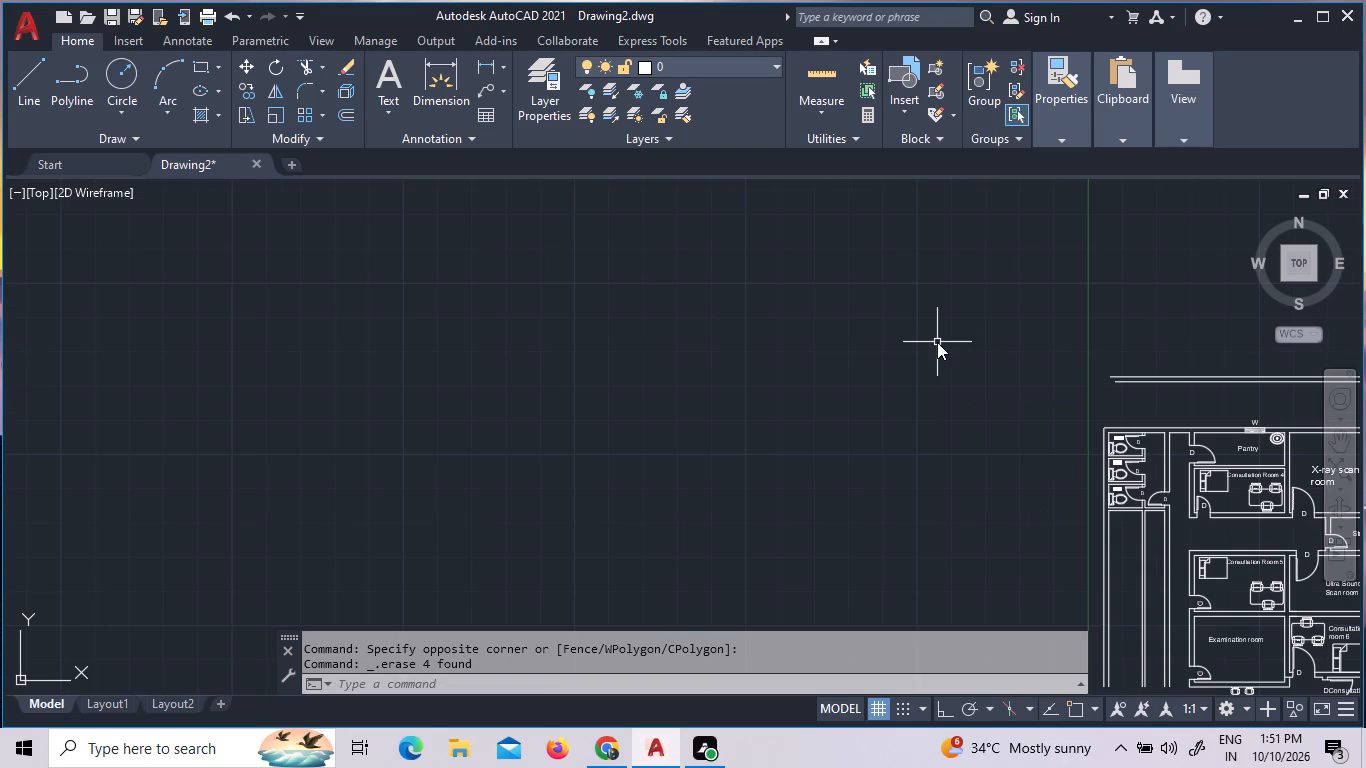
Erase the two parallel partition lines running south from the toilet cubicles through the middle of the west bay.
scroll(937, 342, "down", 2)
scroll(1041, 393, "up", 5)
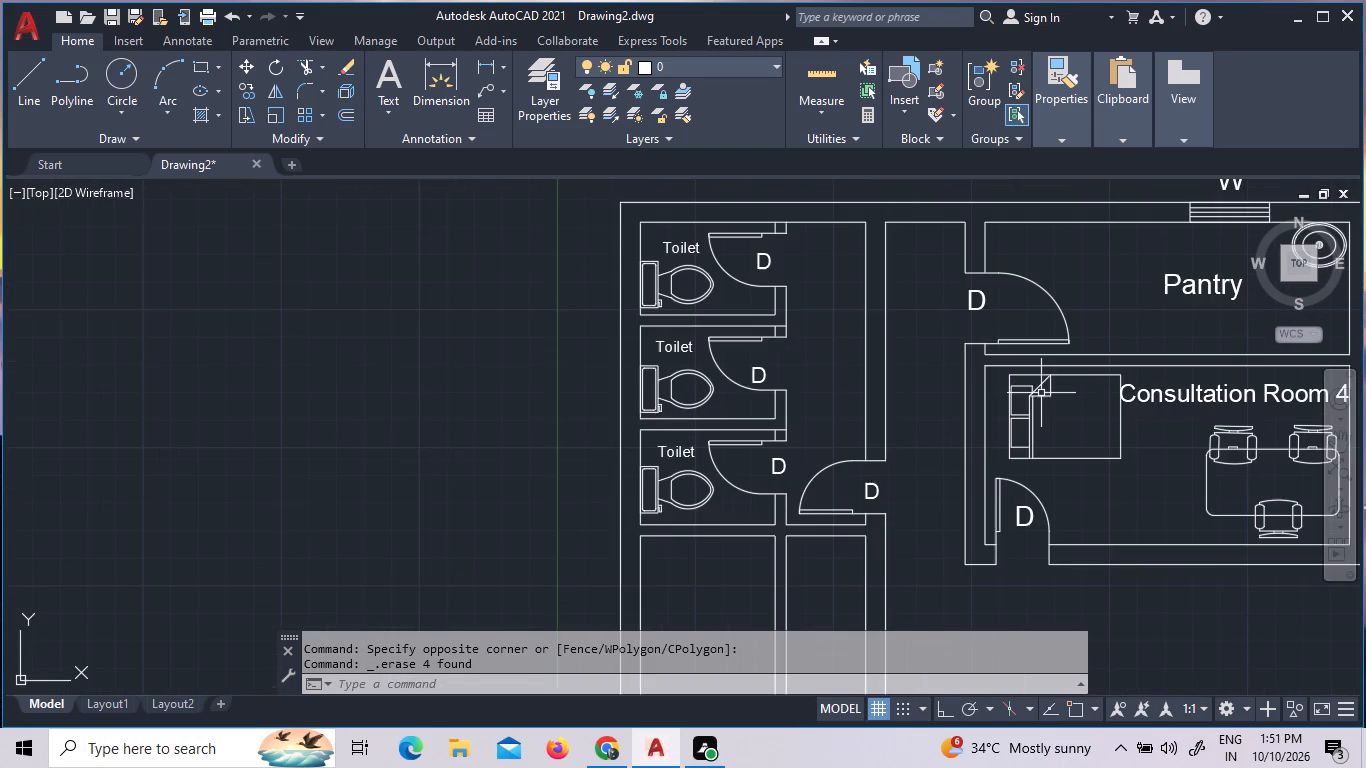
scroll(1041, 393, "down", 2)
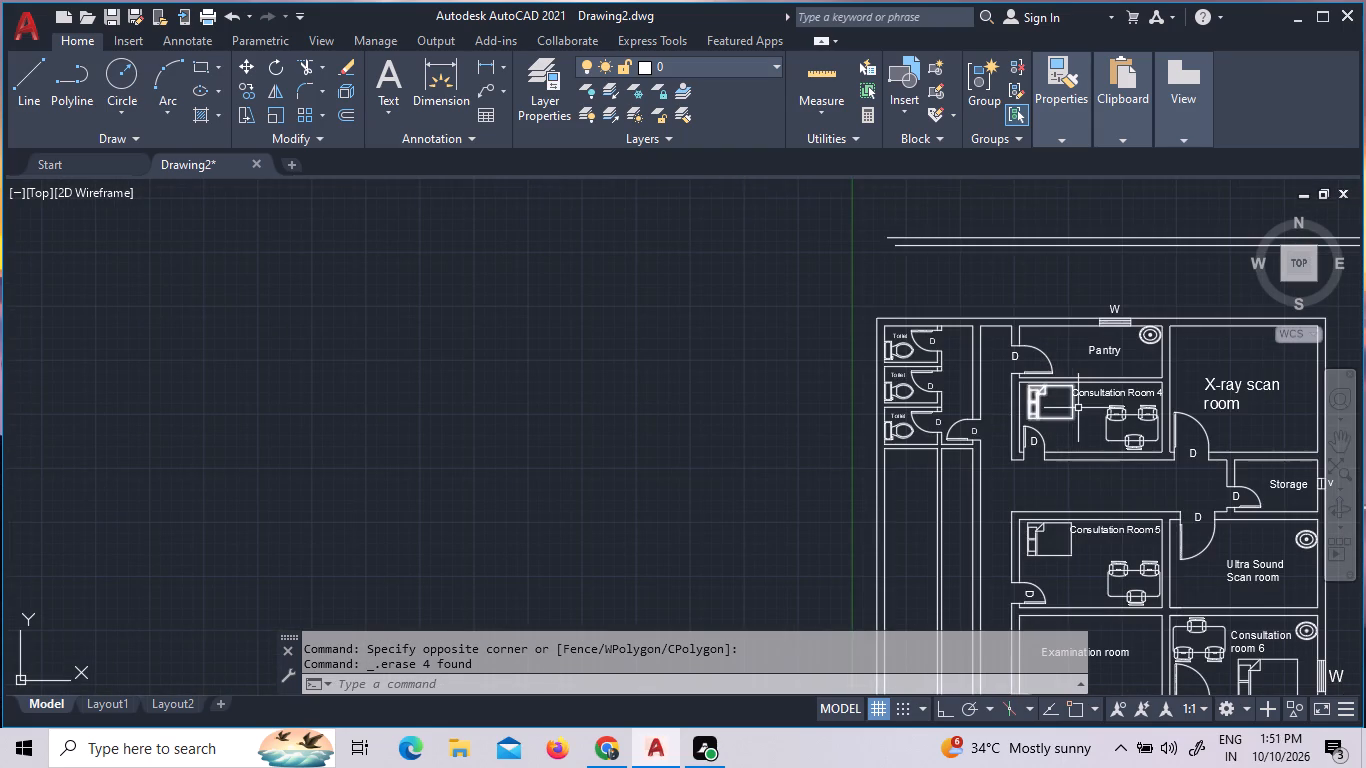
scroll(1091, 372, "down", 1)
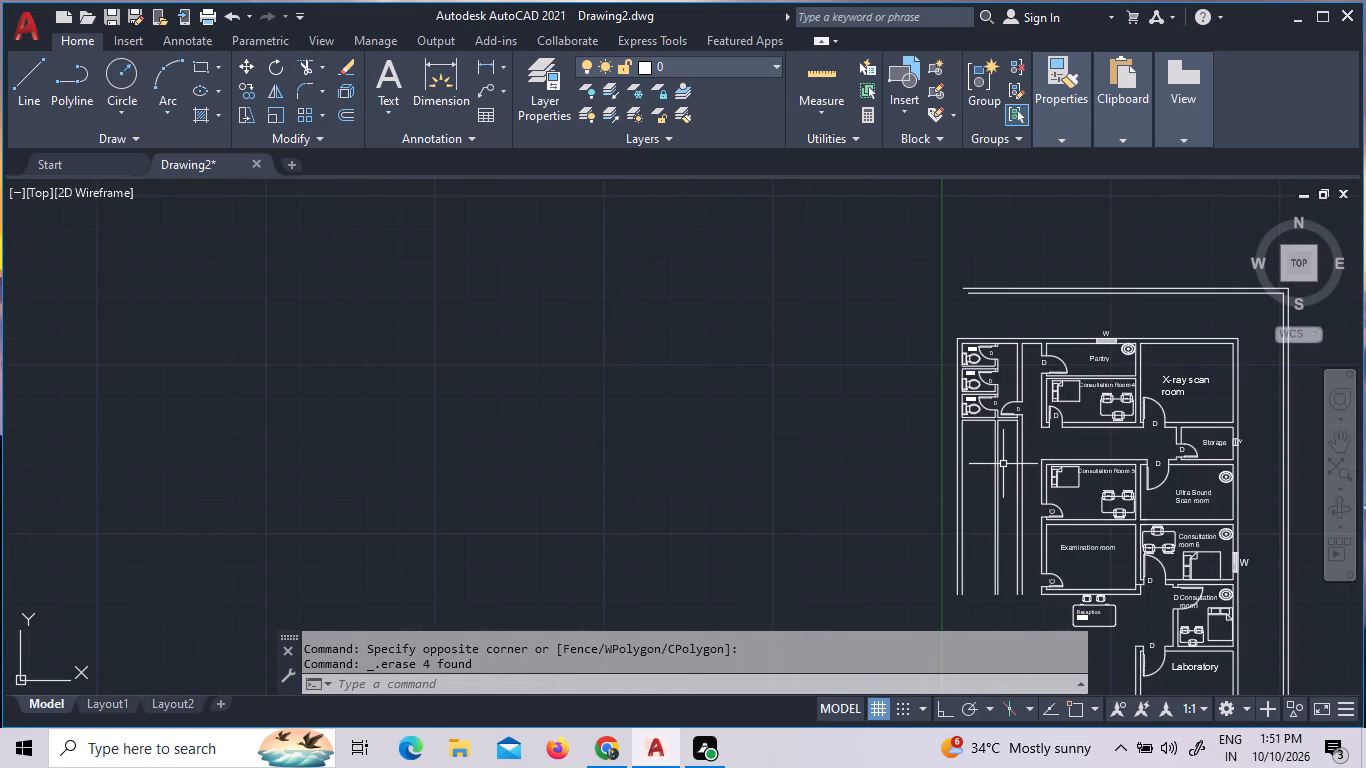
left_click(1003, 464)
left_click(987, 454)
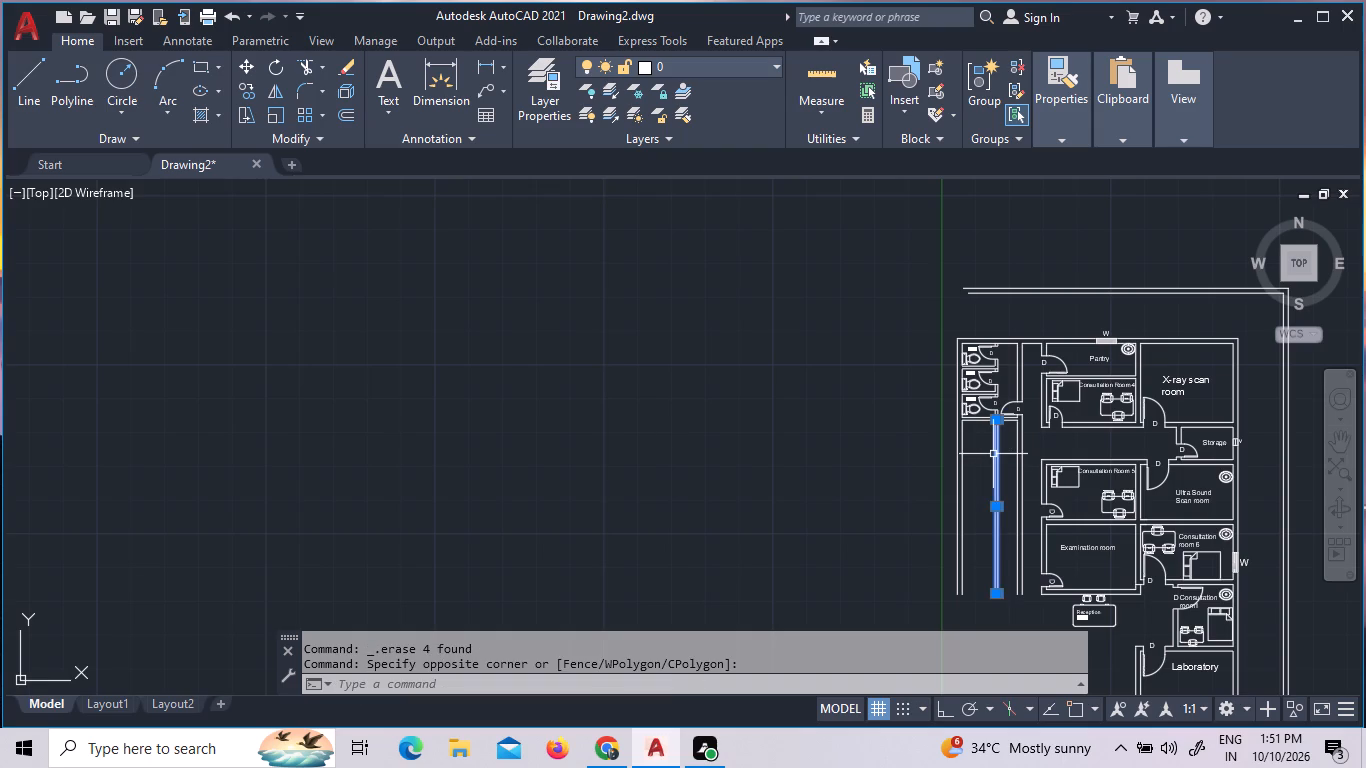
key("Delete")
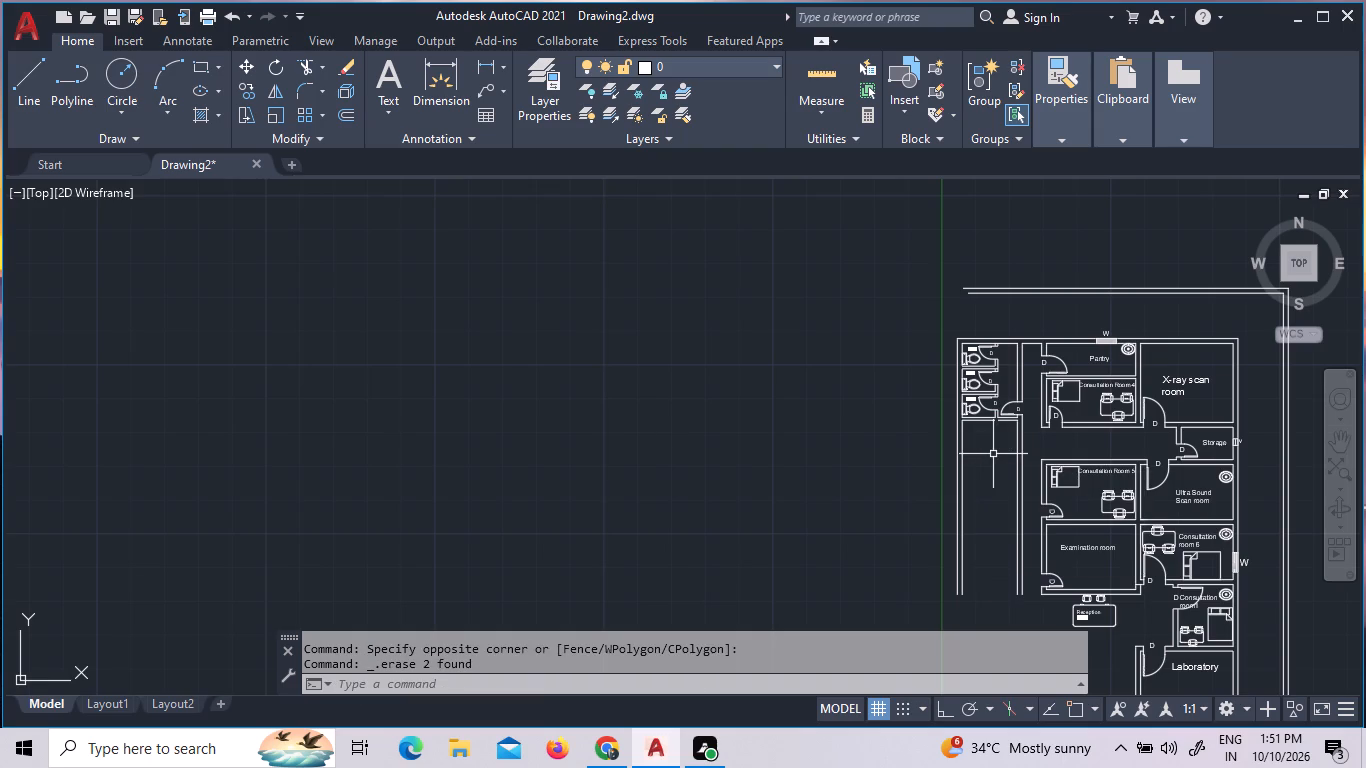
Join the two collinear wall line segments just south of the toilet area into one line.
scroll(1008, 405, "up", 5)
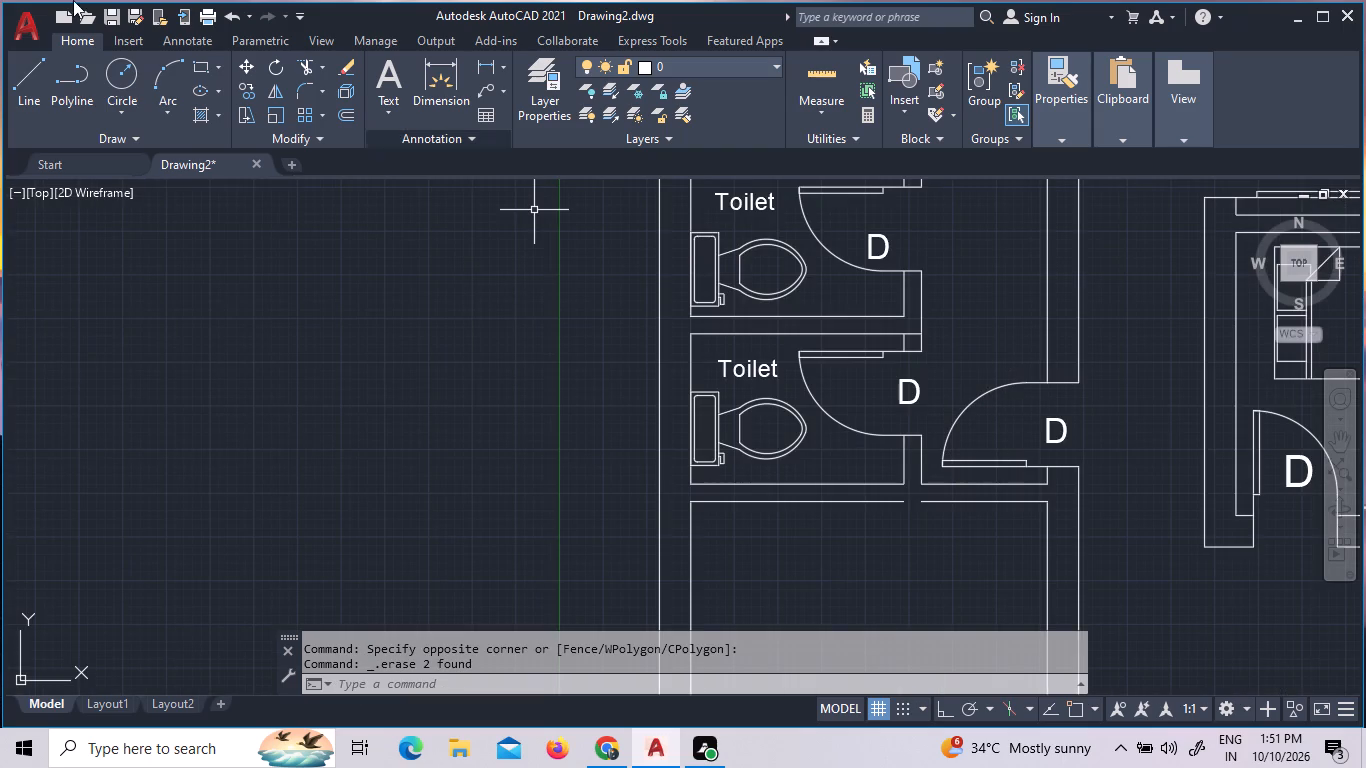
key("j")
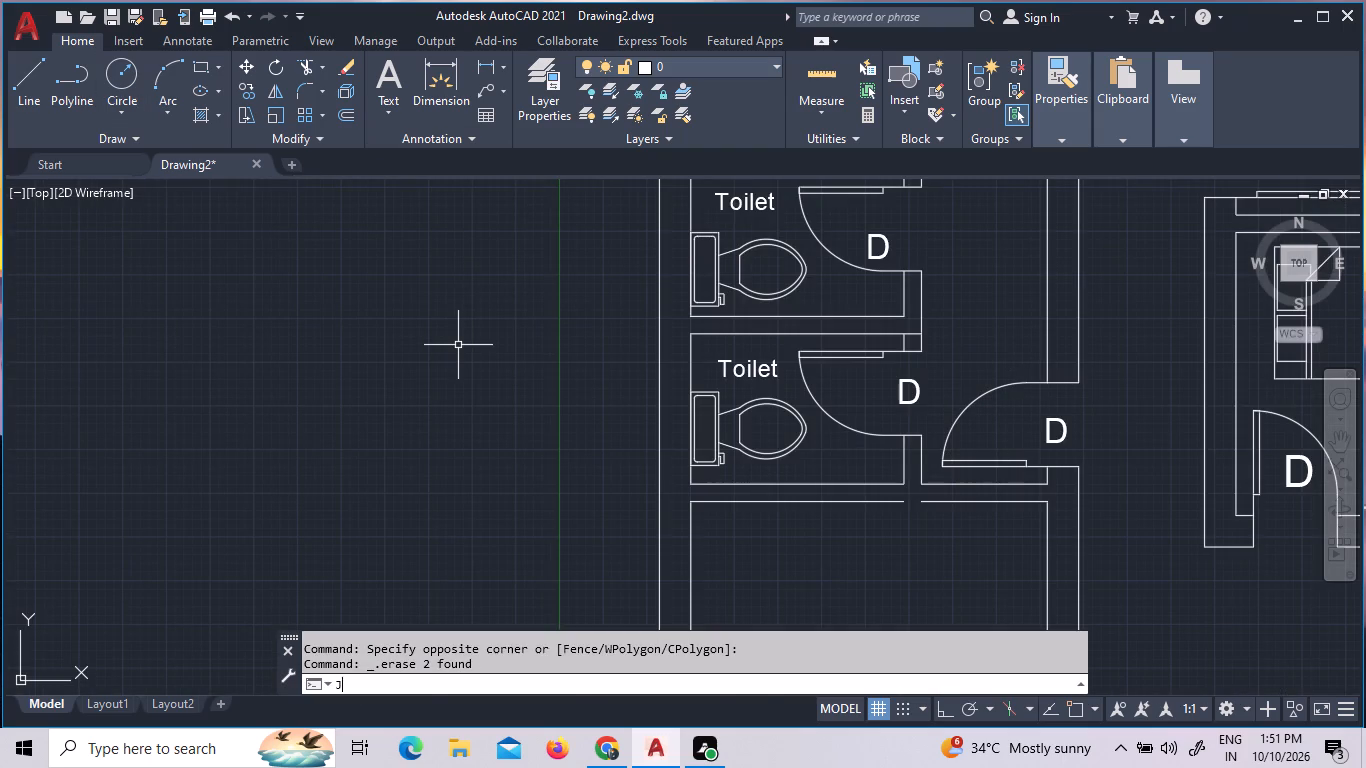
key("Return")
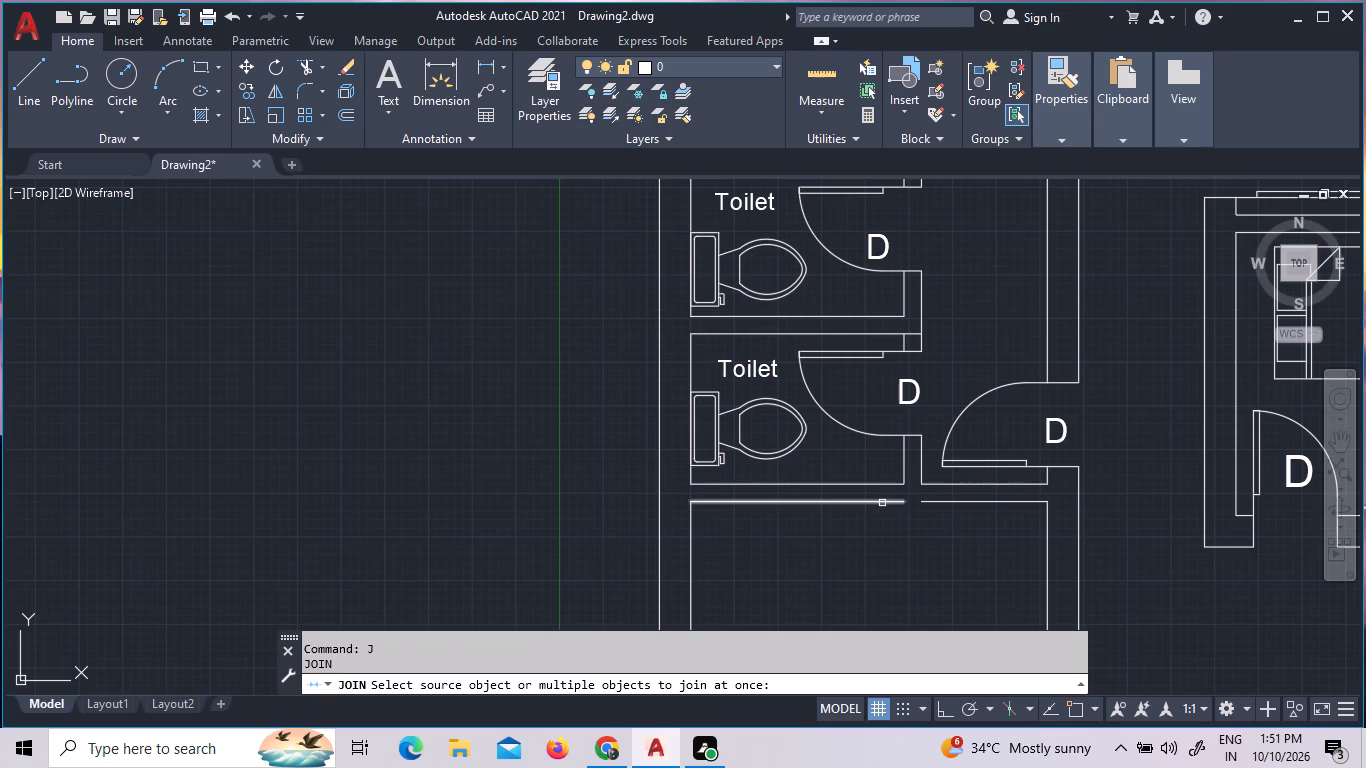
left_click(882, 503)
left_click(948, 502)
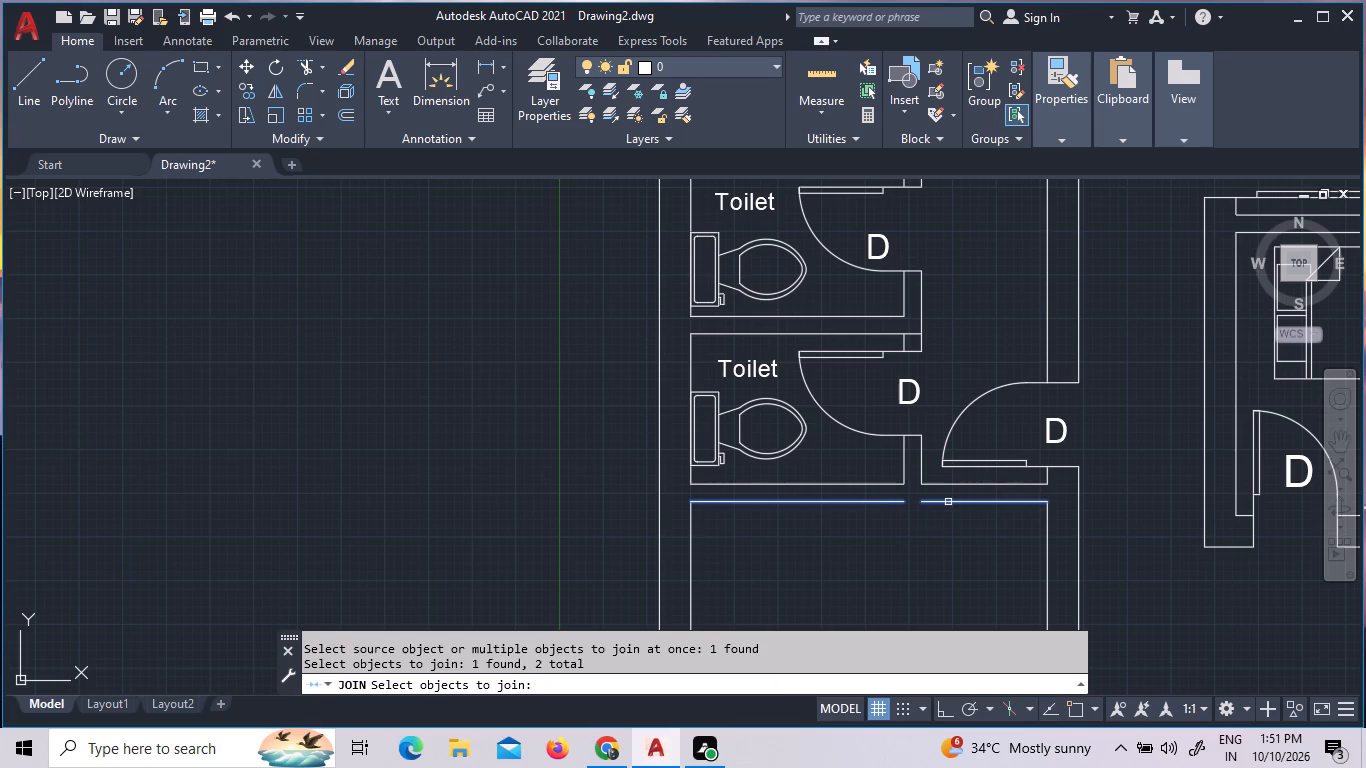
key("space")
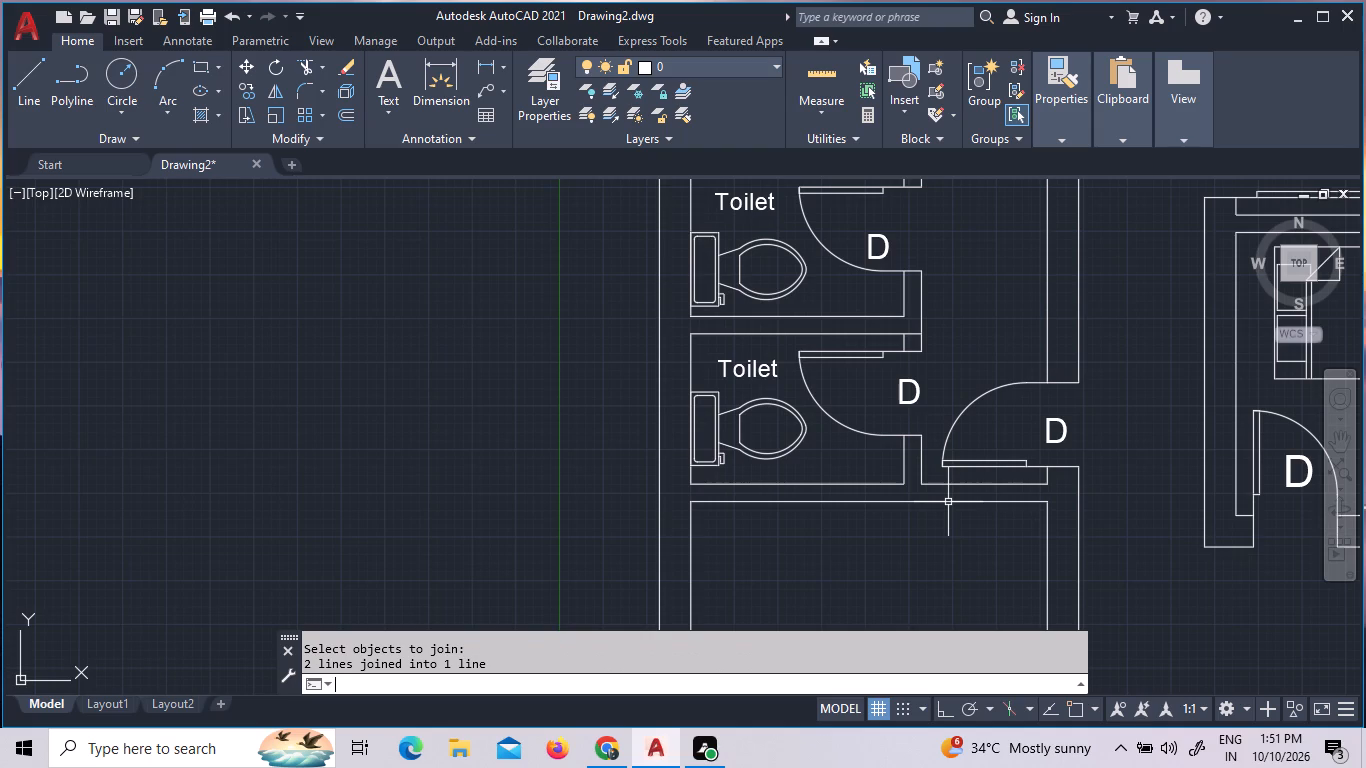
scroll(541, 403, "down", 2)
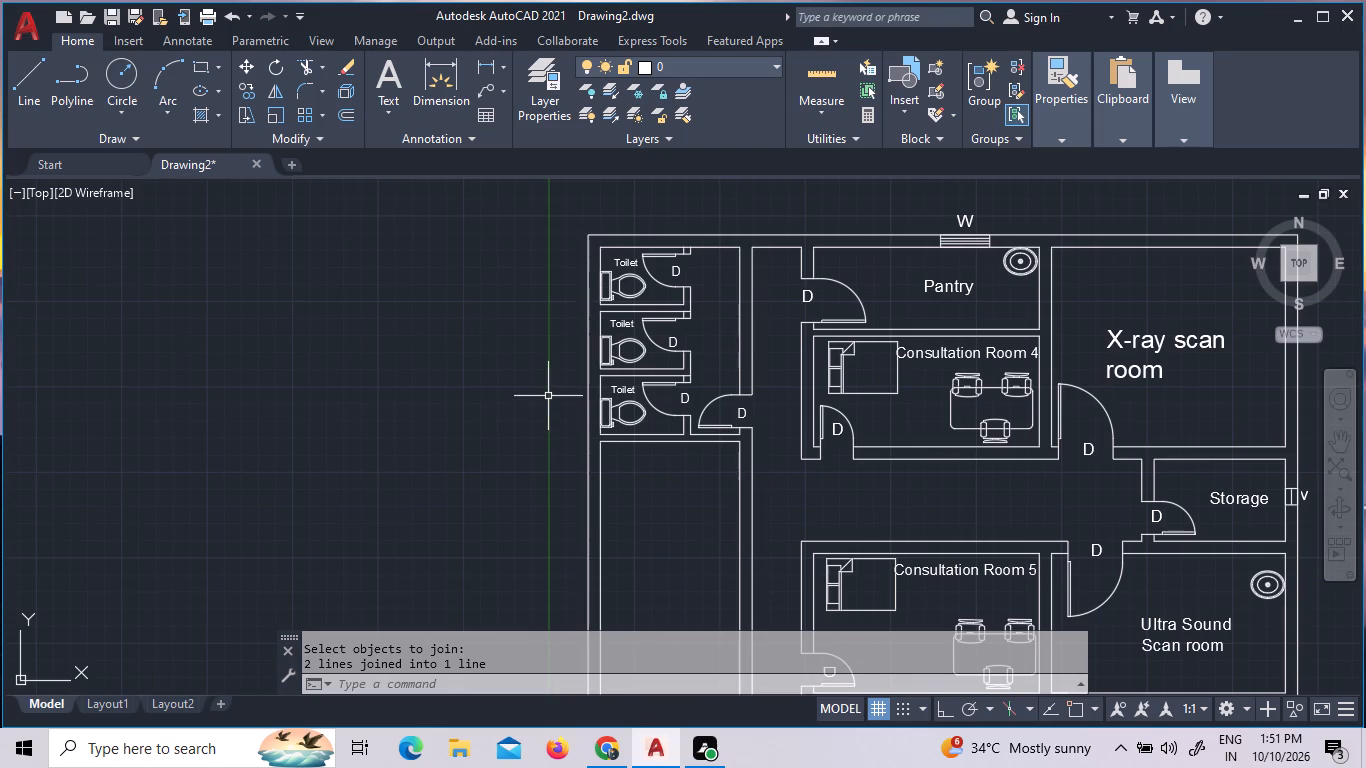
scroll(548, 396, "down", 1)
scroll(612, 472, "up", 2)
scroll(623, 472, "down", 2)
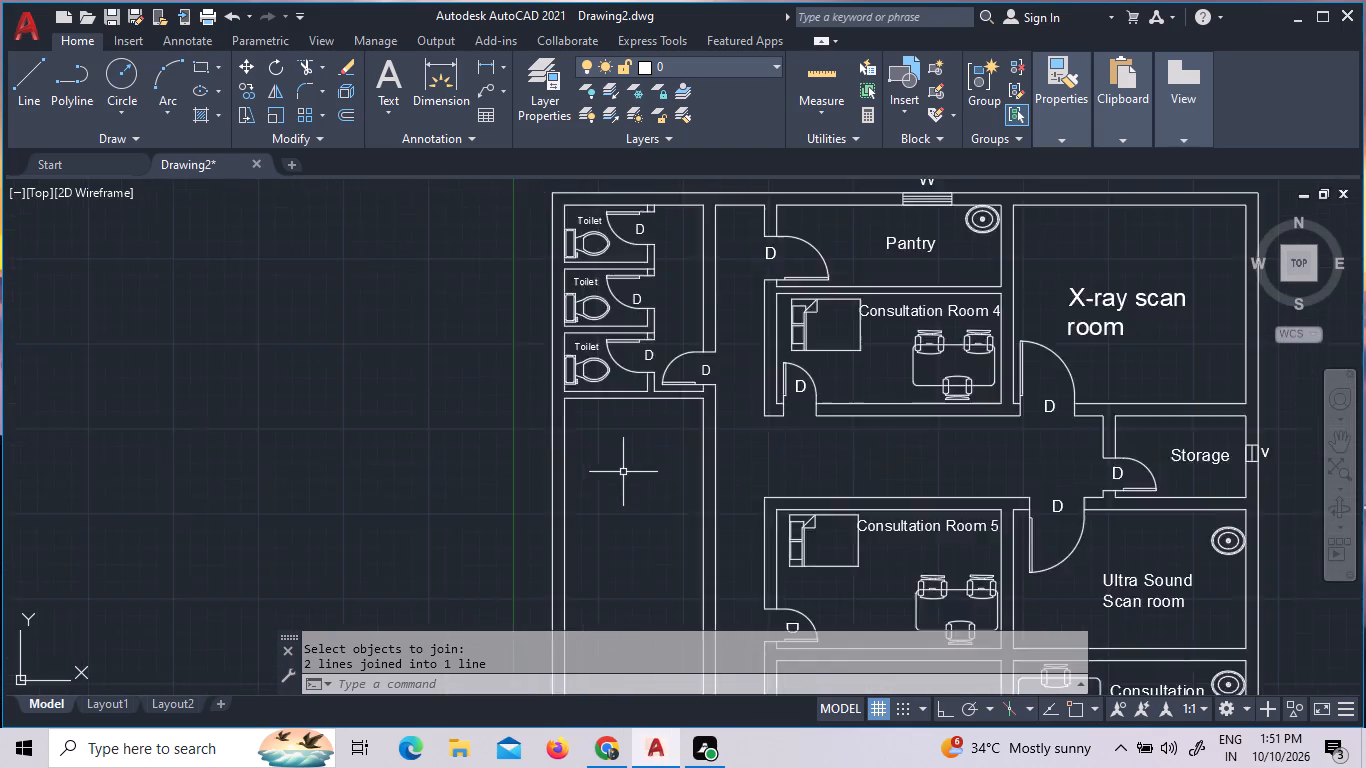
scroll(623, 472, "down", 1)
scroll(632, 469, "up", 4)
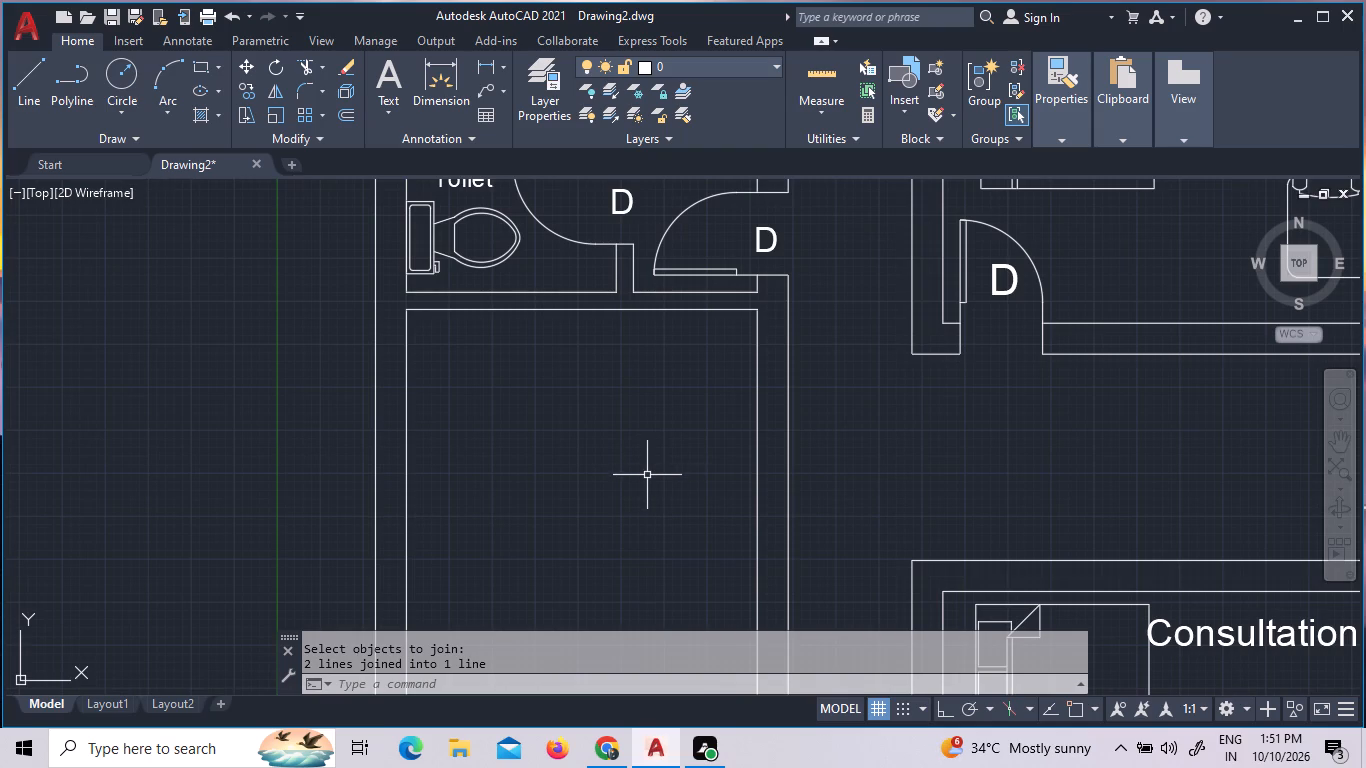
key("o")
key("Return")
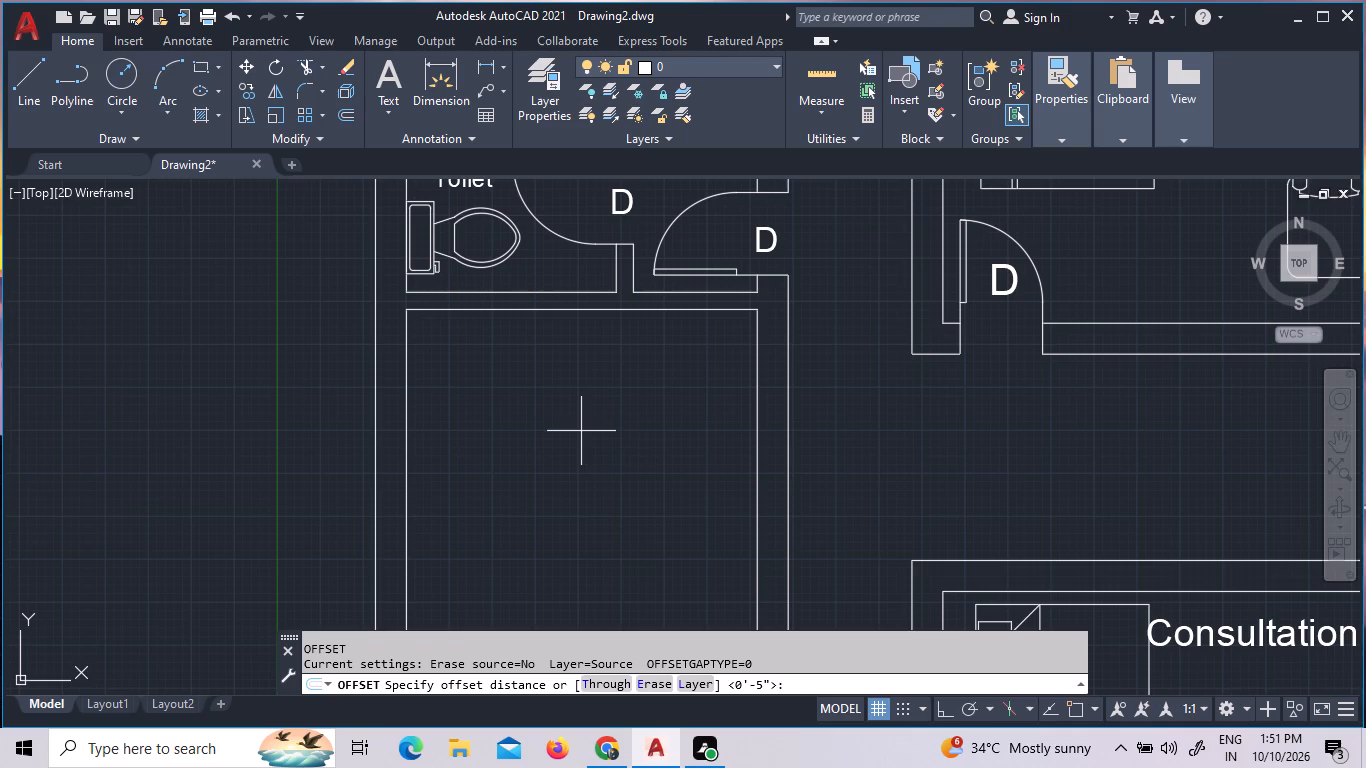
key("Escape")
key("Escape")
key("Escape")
Offset the joined wall line south of the toilet area 10' to the south within the west bay.
key("o")
key("Return")
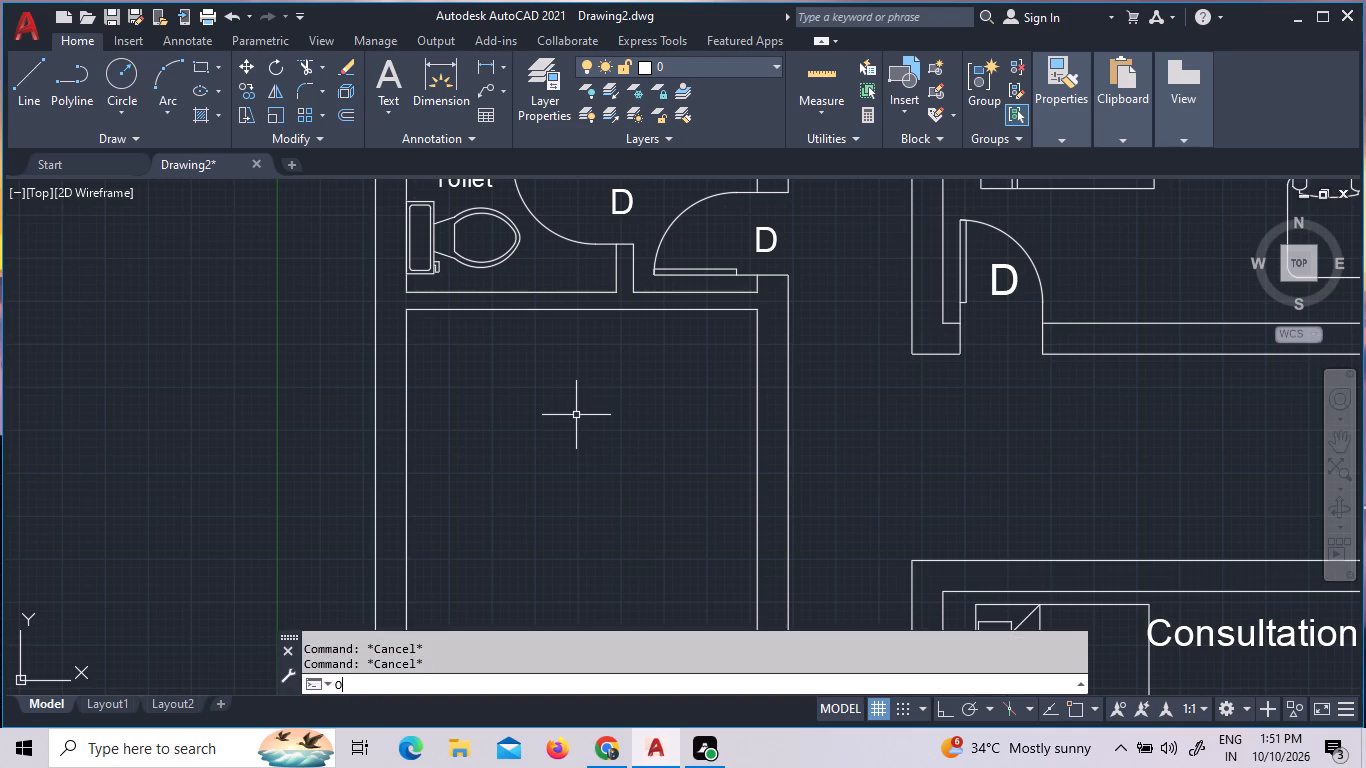
key("1")
key("0")
key("apostrophe")
key("Return")
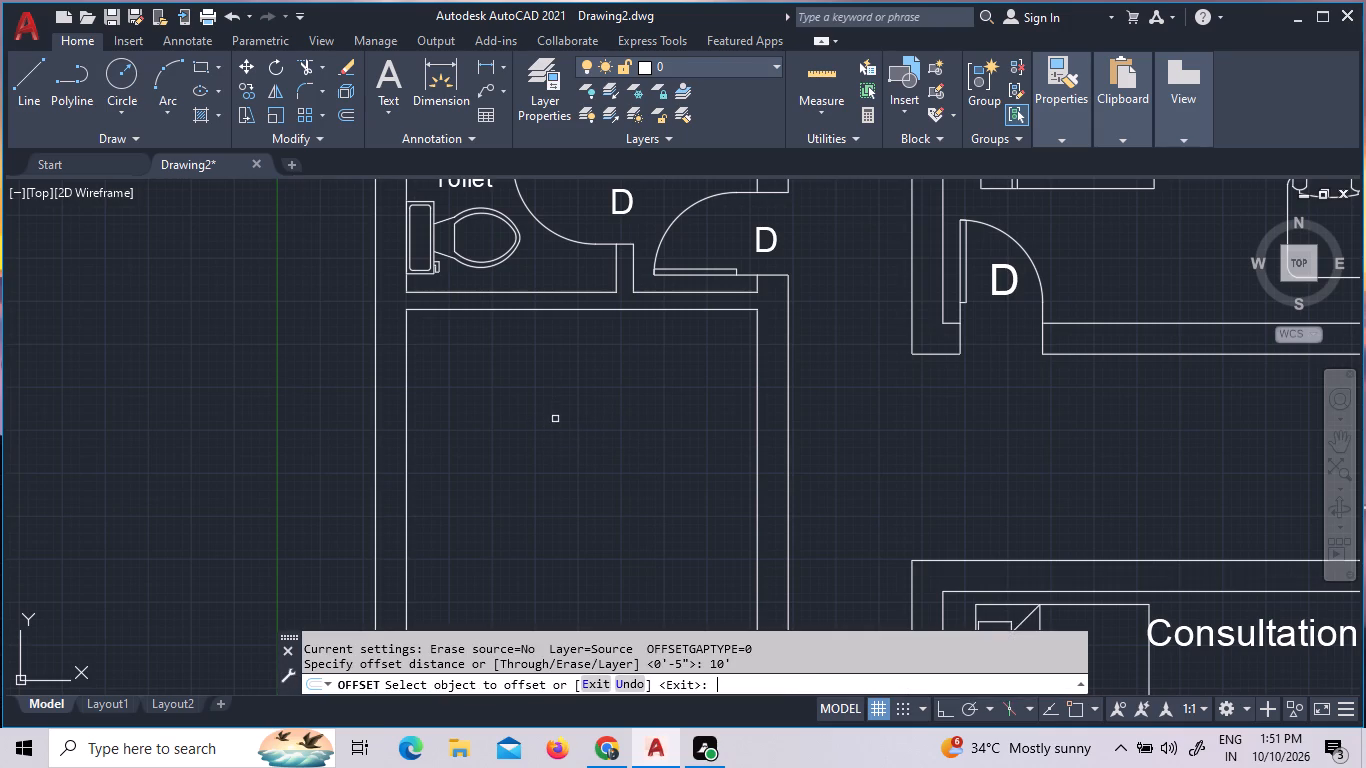
left_click(585, 308)
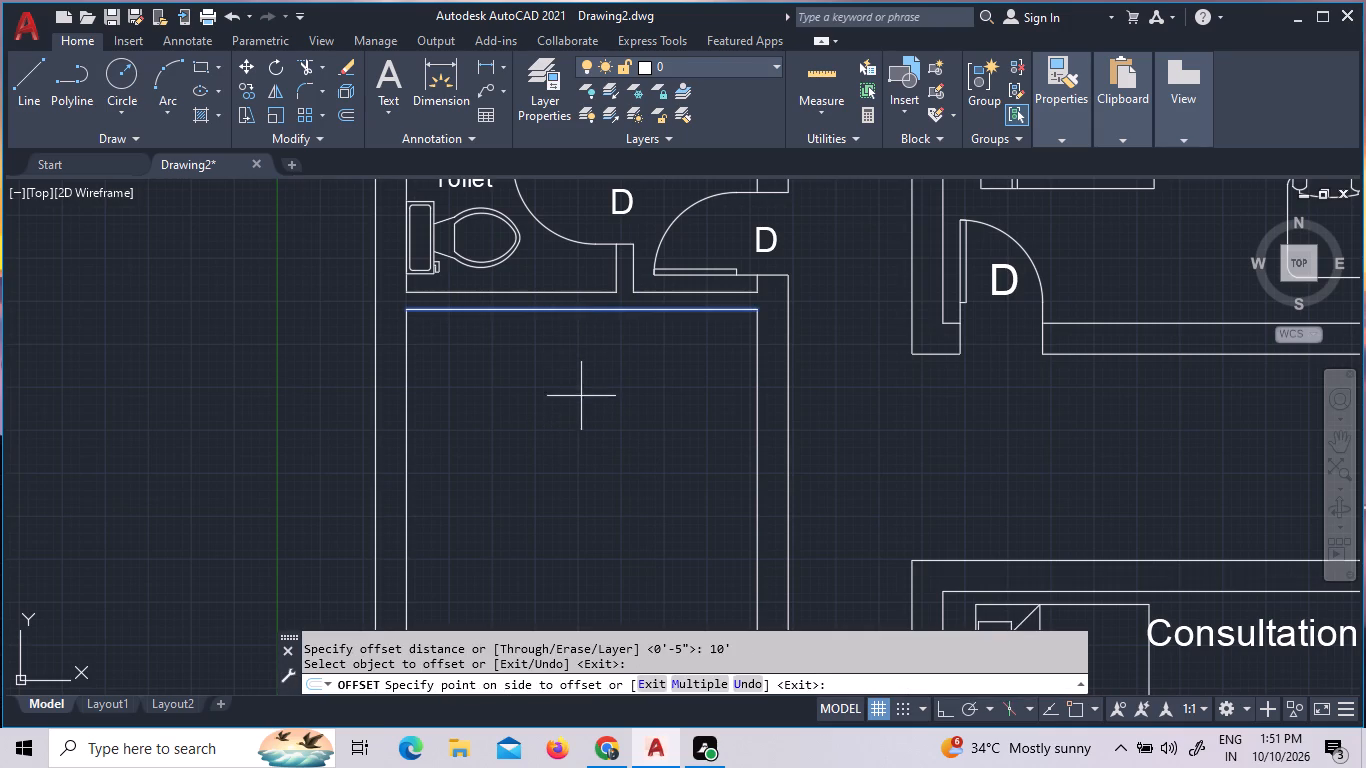
left_click(581, 396)
scroll(590, 382, "down", 2)
scroll(575, 563, "up", 2)
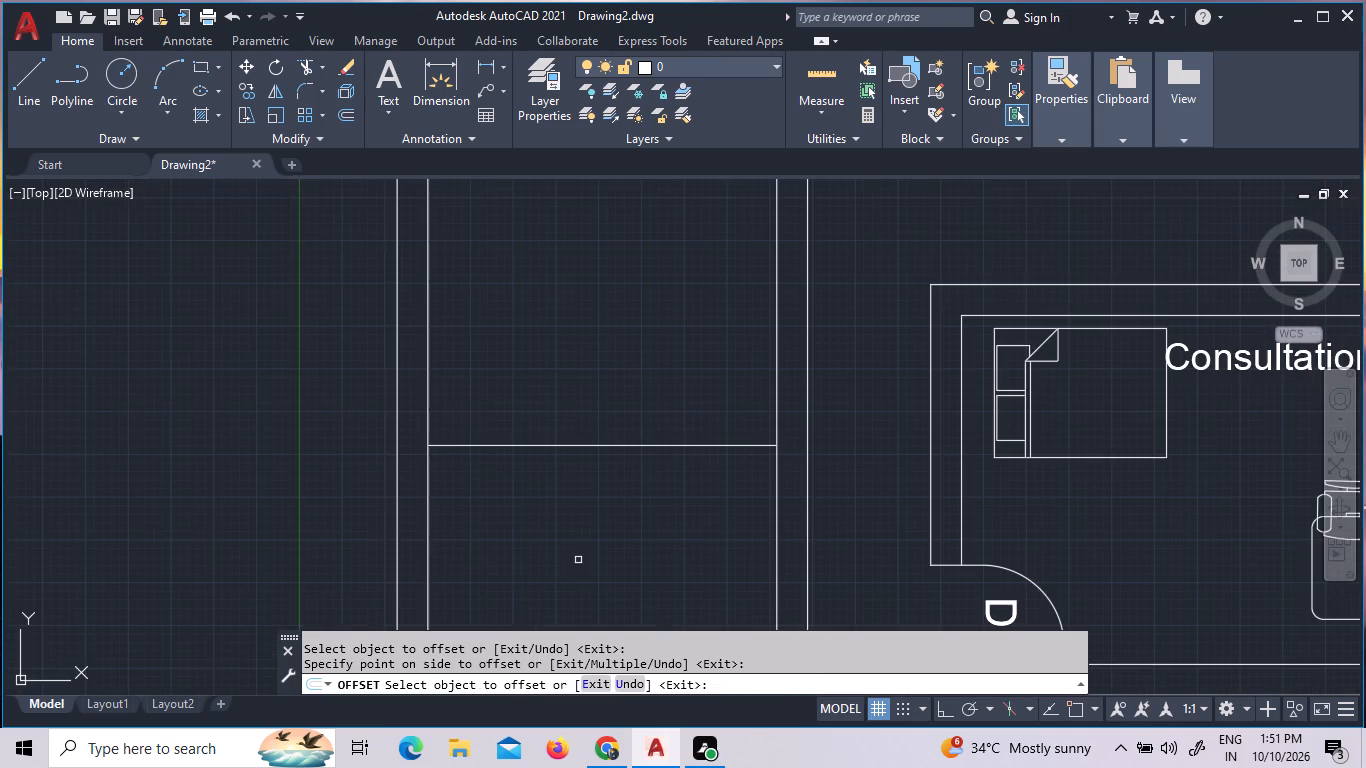
key("Escape")
Offset the new cross line in the west bay 9" to the south to form a wall.
key("o")
key("Return")
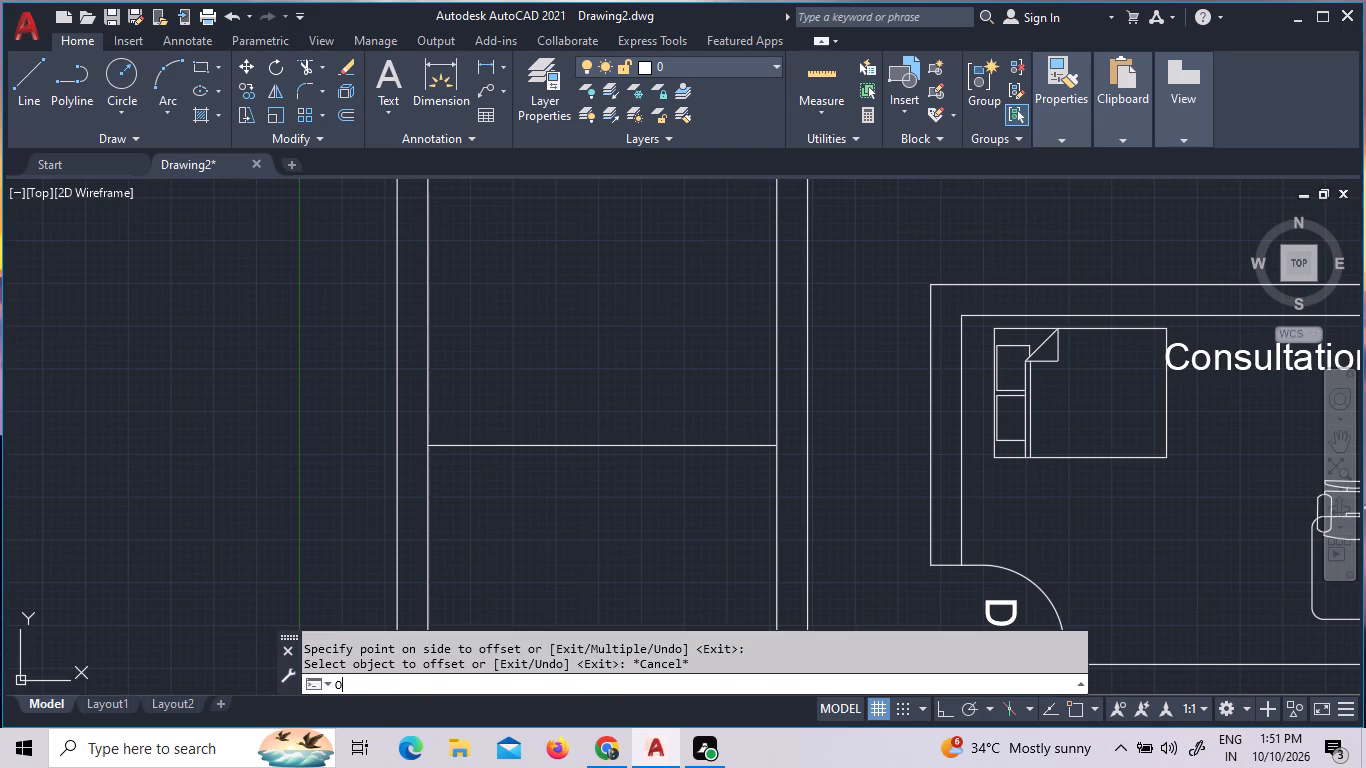
key("9")
key("shift+quotedbl")
key("Return")
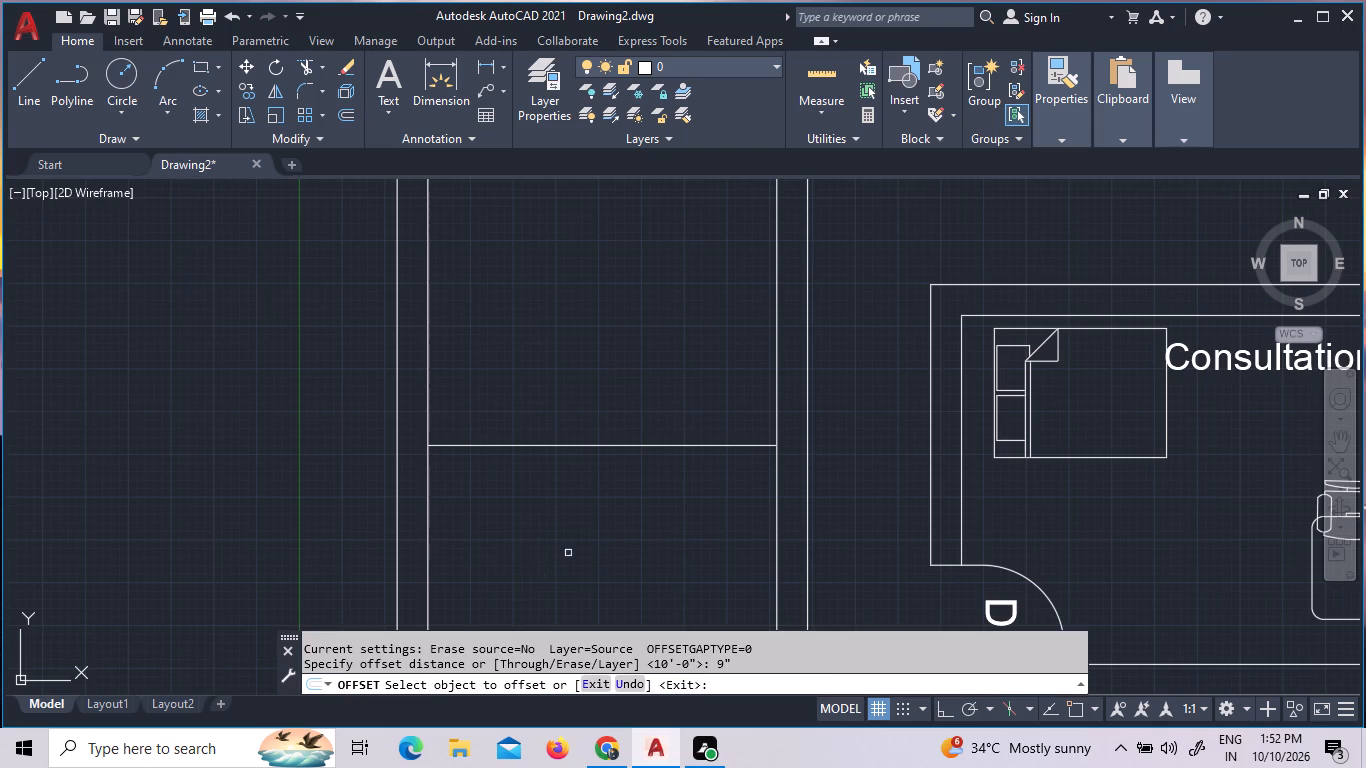
left_click(641, 444)
left_click(628, 487)
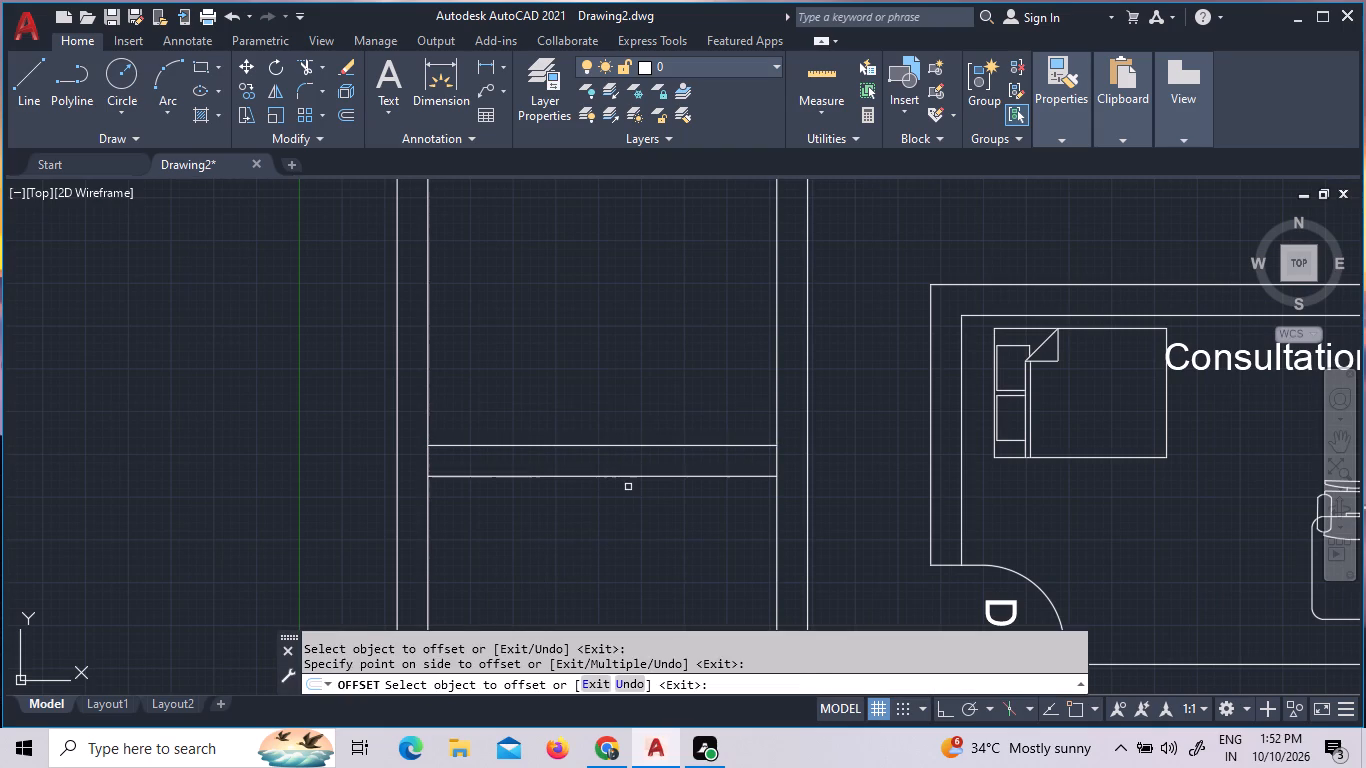
key("Escape")
Offset the southern line of the new 9" wall 10' to the south to mark off the next room.
key("o")
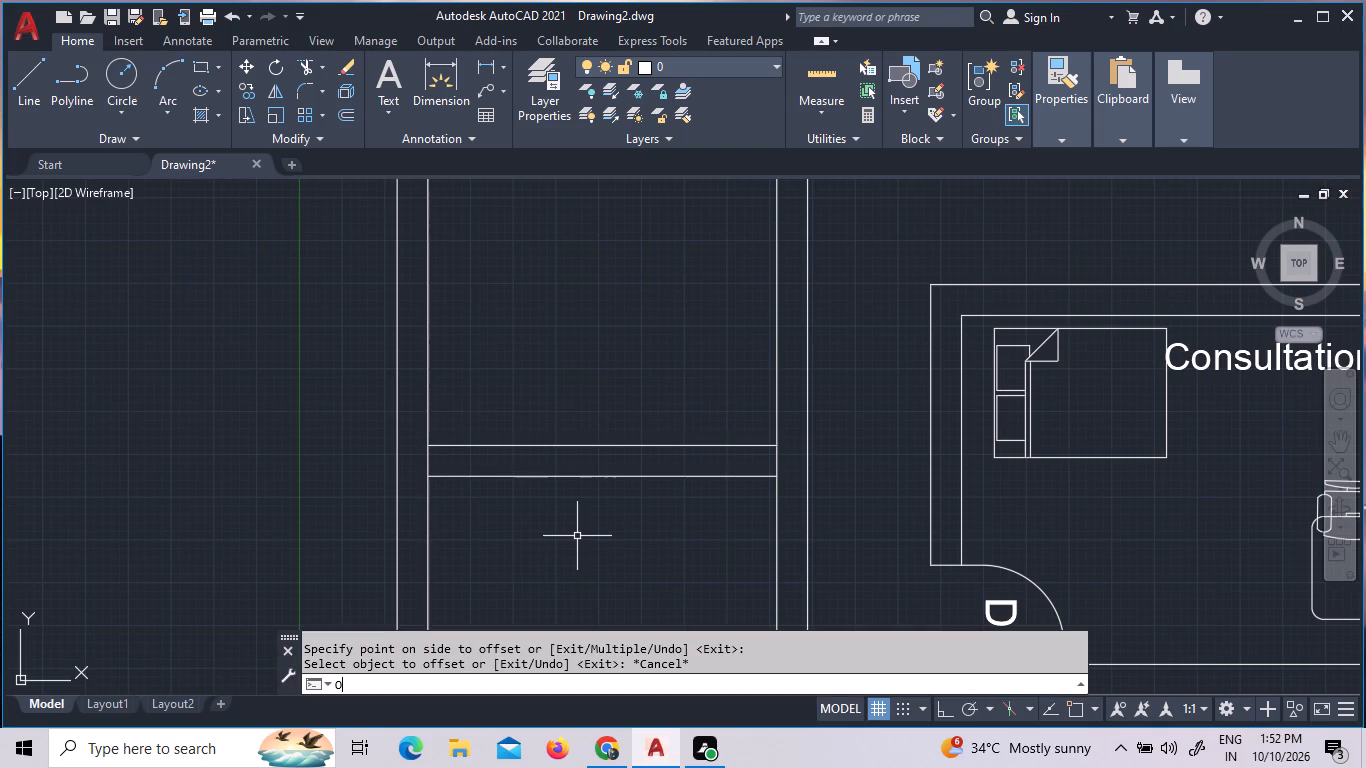
key("Return")
key("1")
key("0")
key("apostrophe")
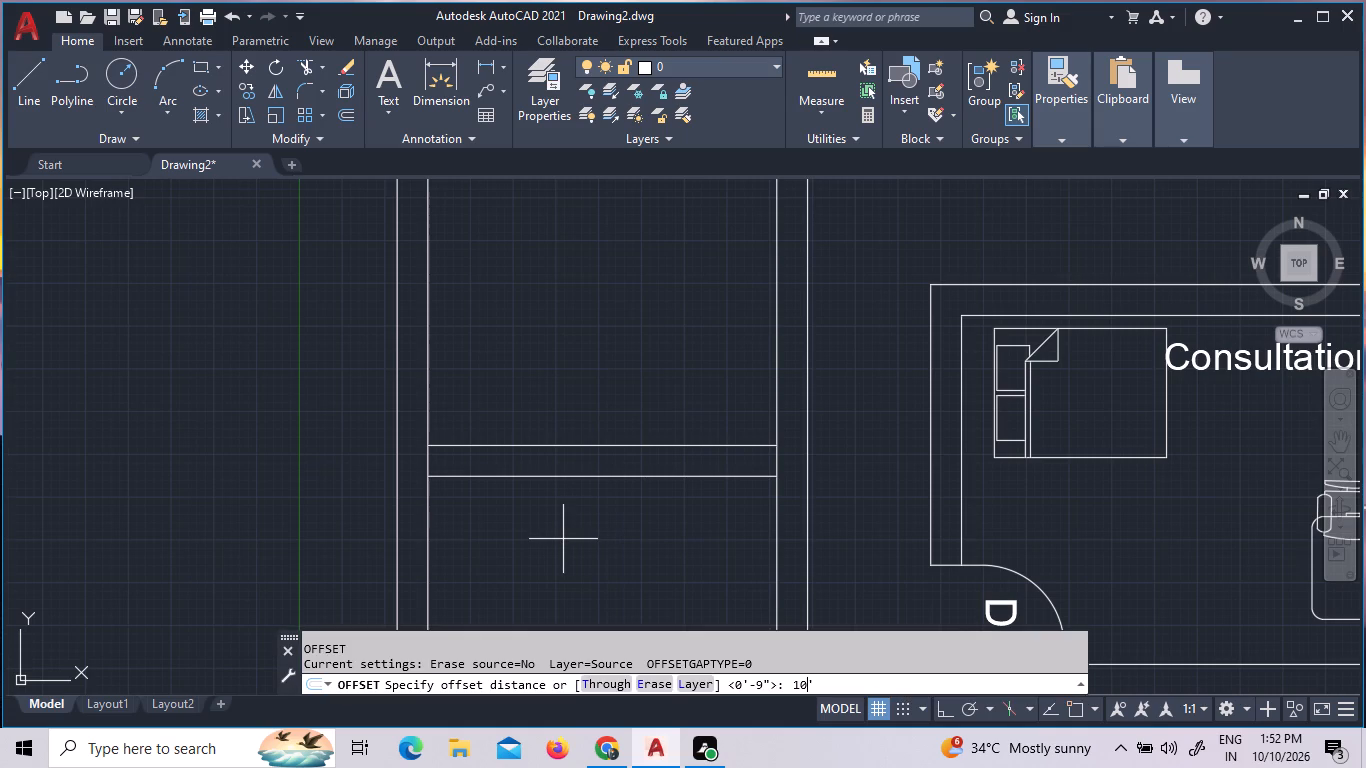
key("Return")
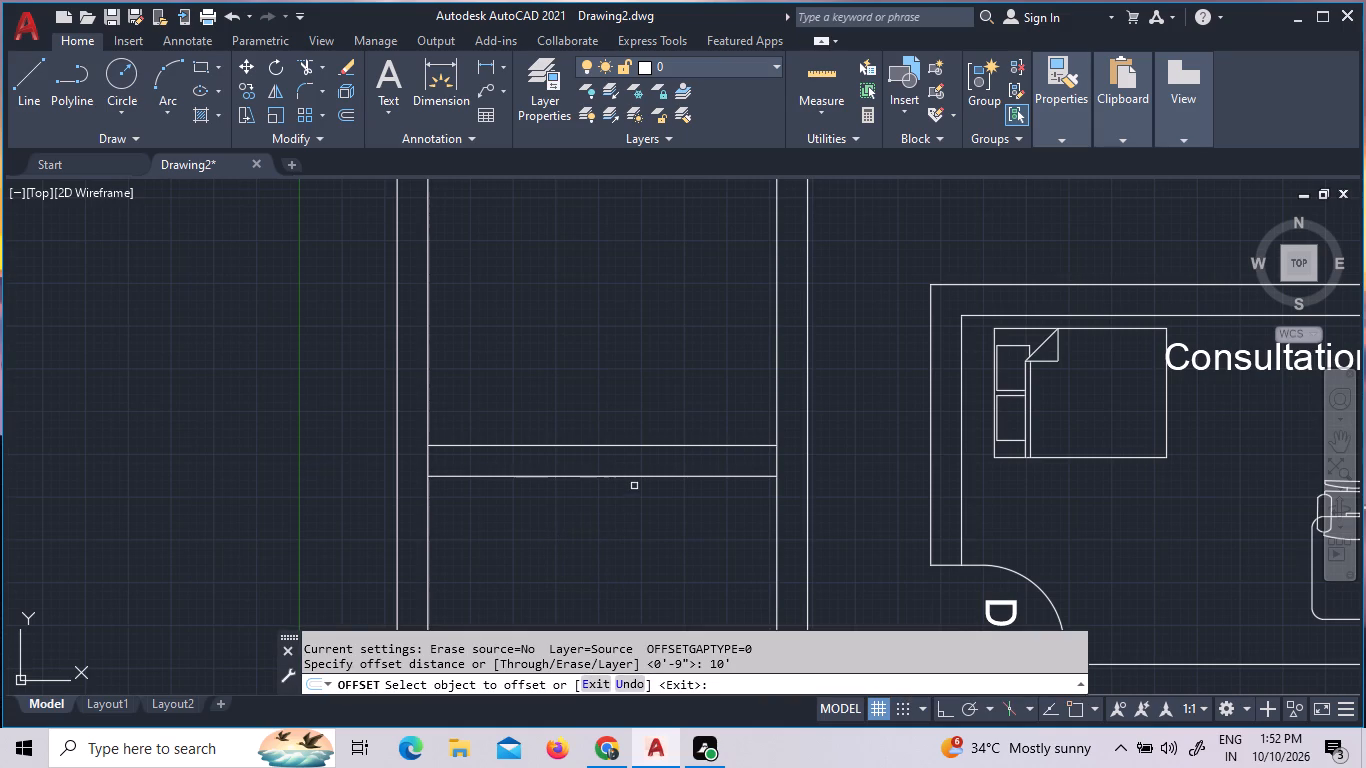
left_click(636, 476)
scroll(640, 470, "down", 4)
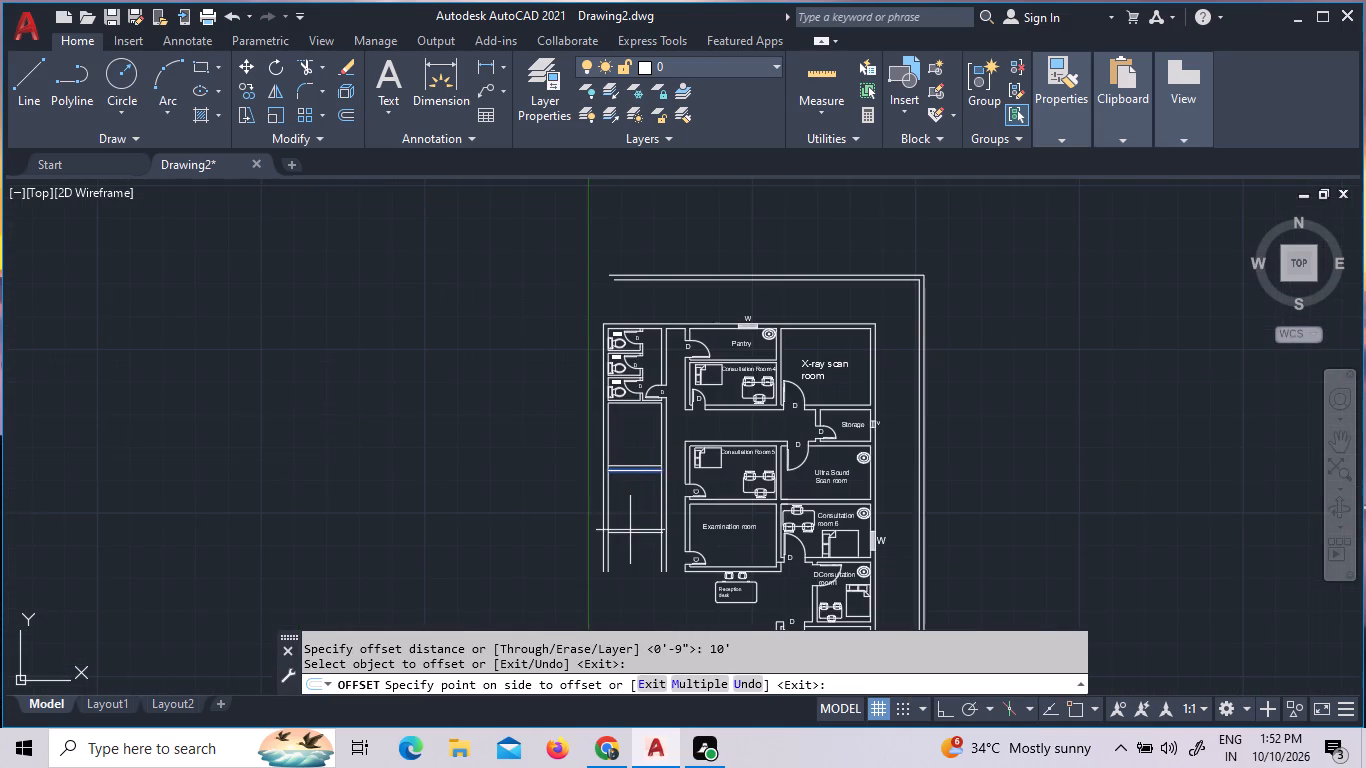
left_click(630, 533)
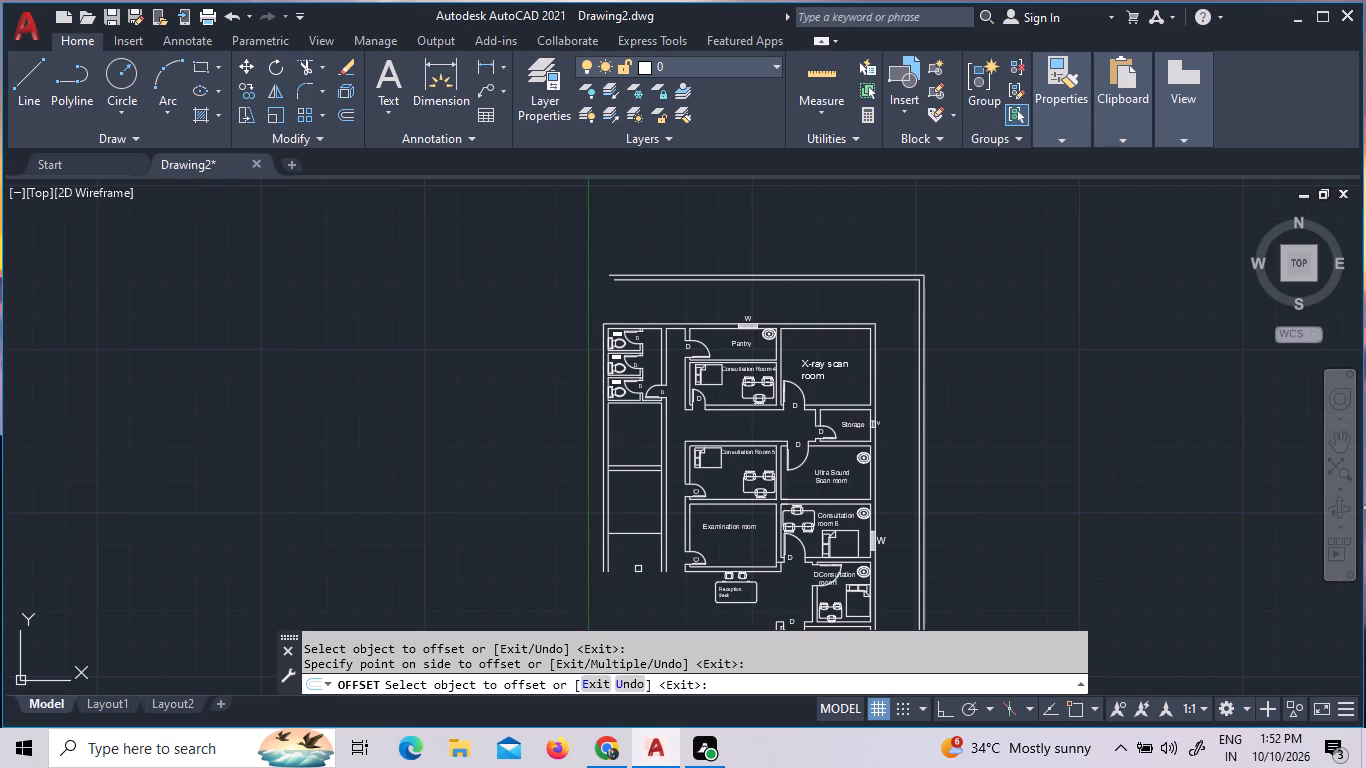
Offset the southernmost cross line in the west bay 9" to the south to form a wall.
scroll(636, 587, "up", 3)
key("Escape")
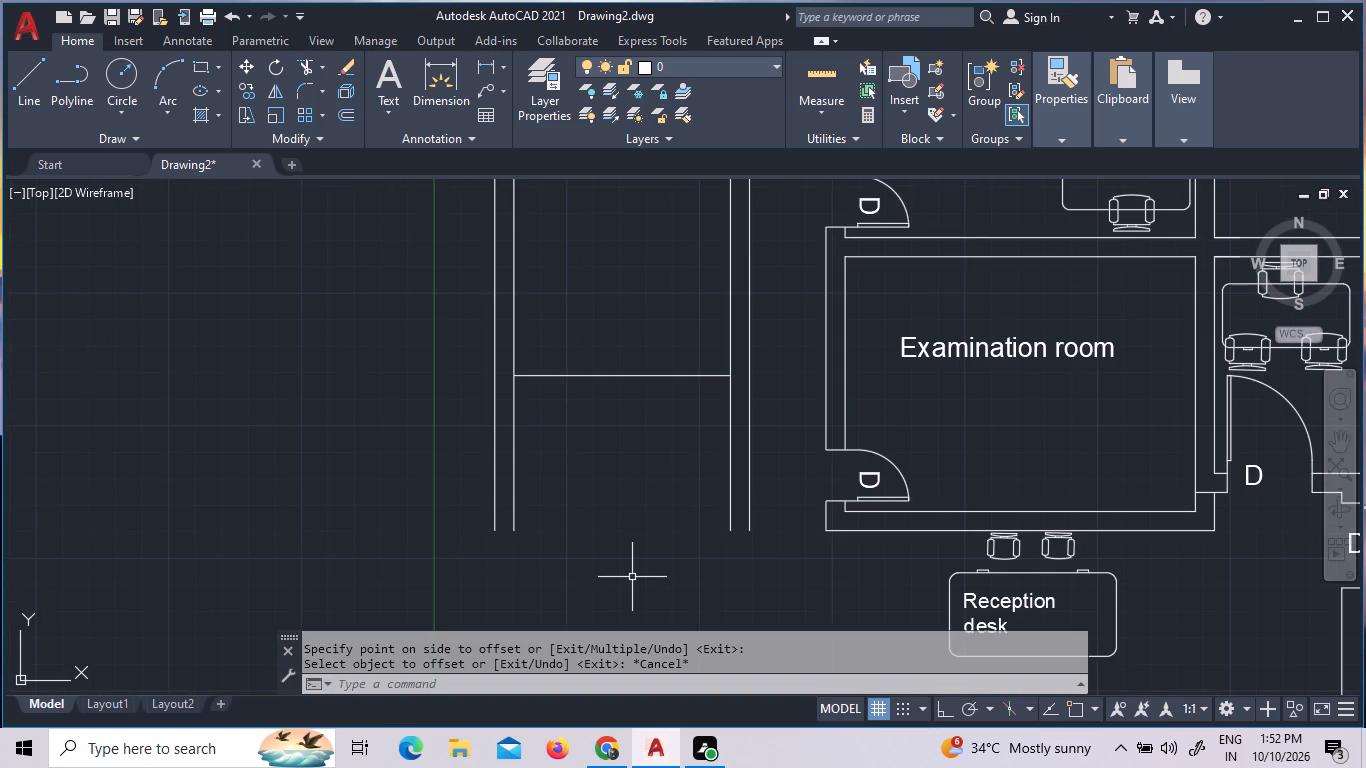
key("o")
key("Return")
type("9\"")
key("Return")
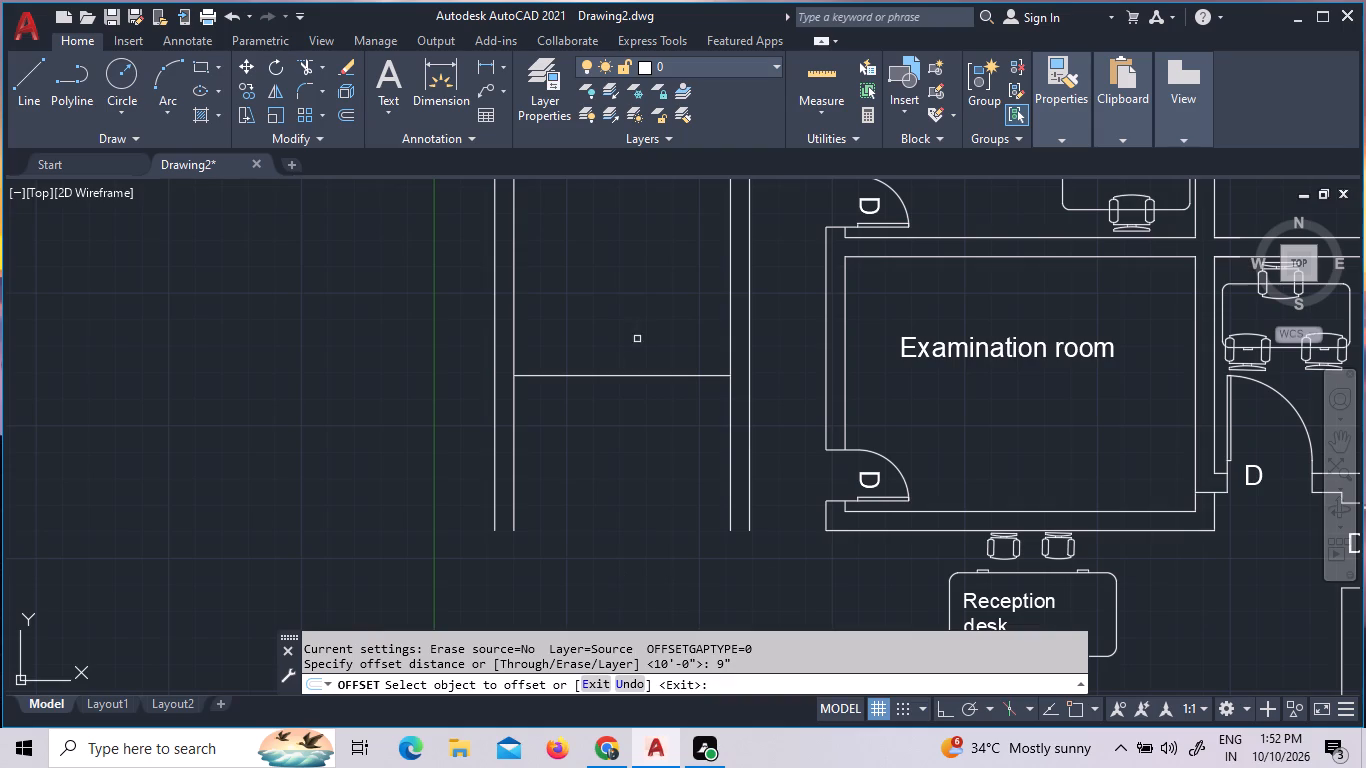
left_click(617, 376)
left_click(618, 399)
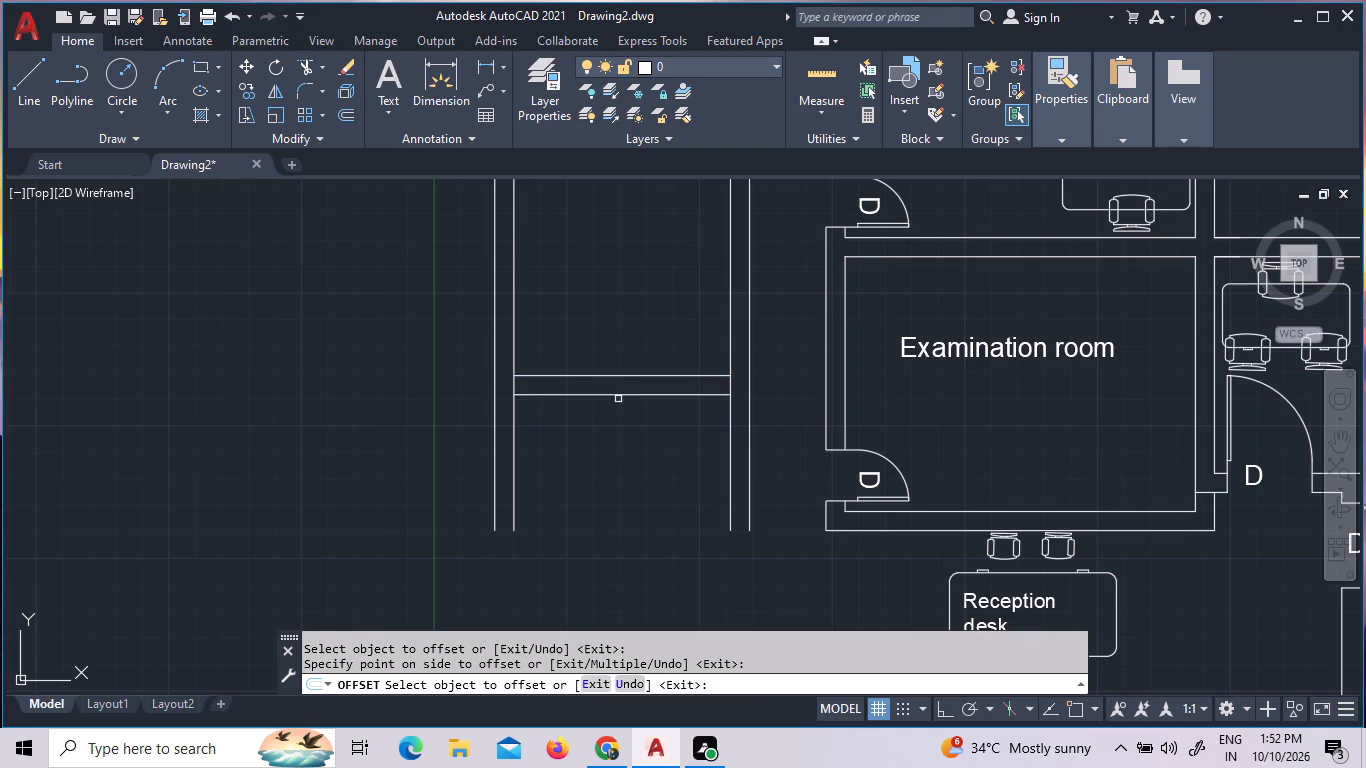
key("Escape")
Offset the southern line of the new 9" wall 10' to the south to mark off the last room.
key("o")
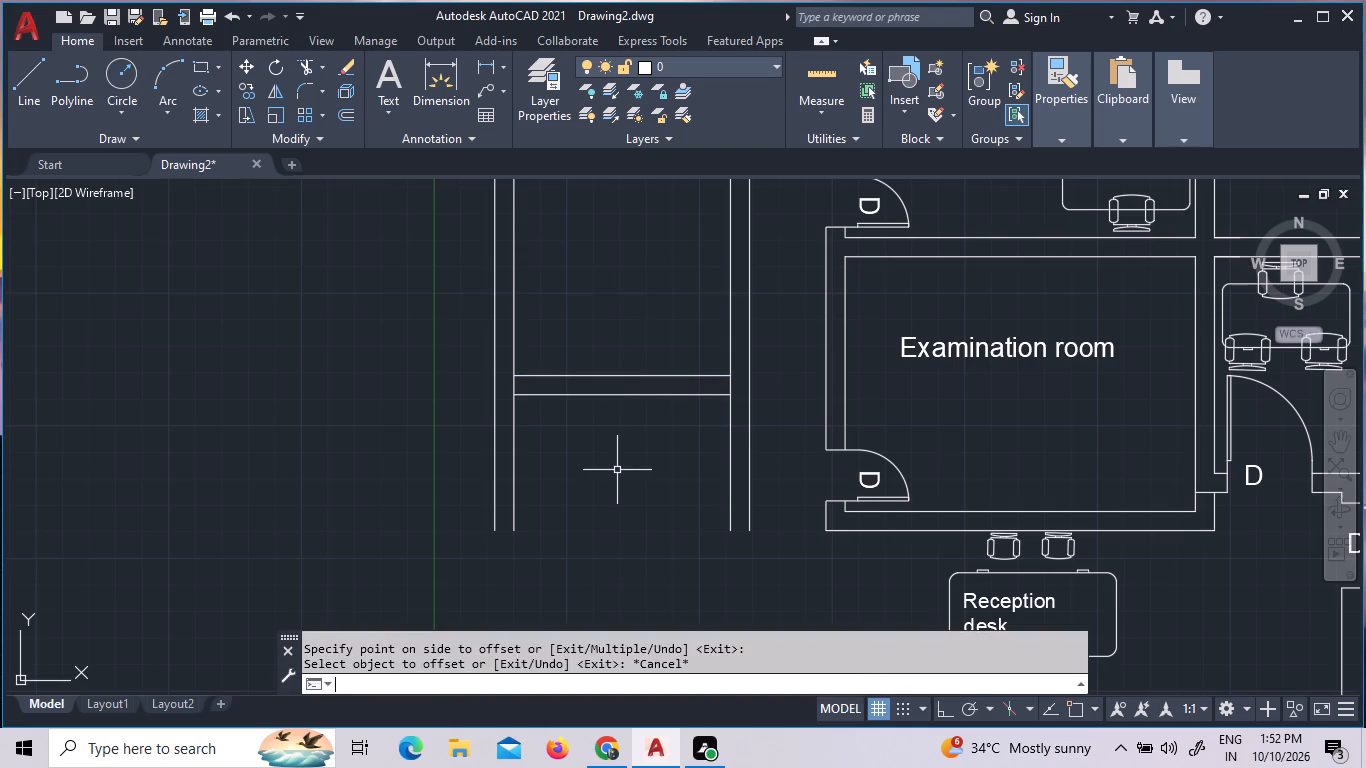
key("Return")
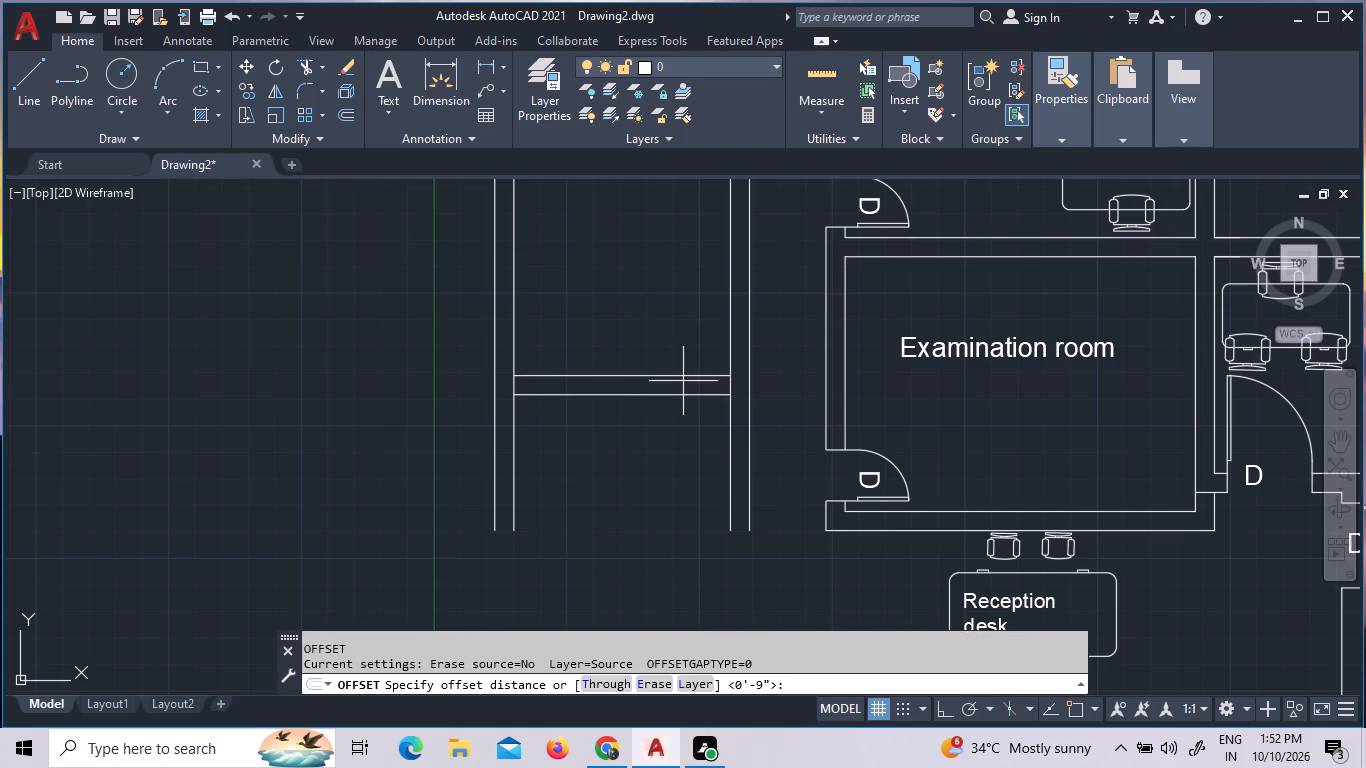
key("1")
type("0'")
key("Return")
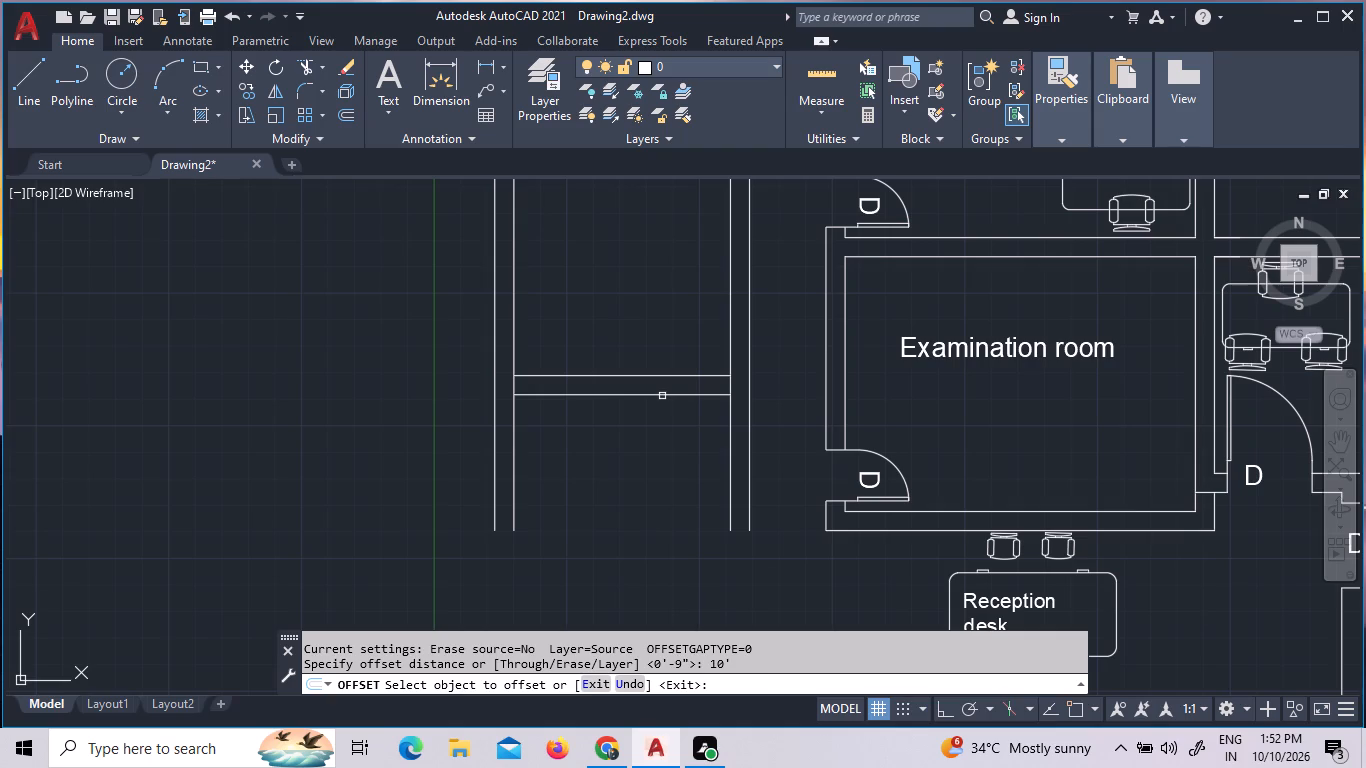
left_click(662, 396)
scroll(669, 527, "down", 3)
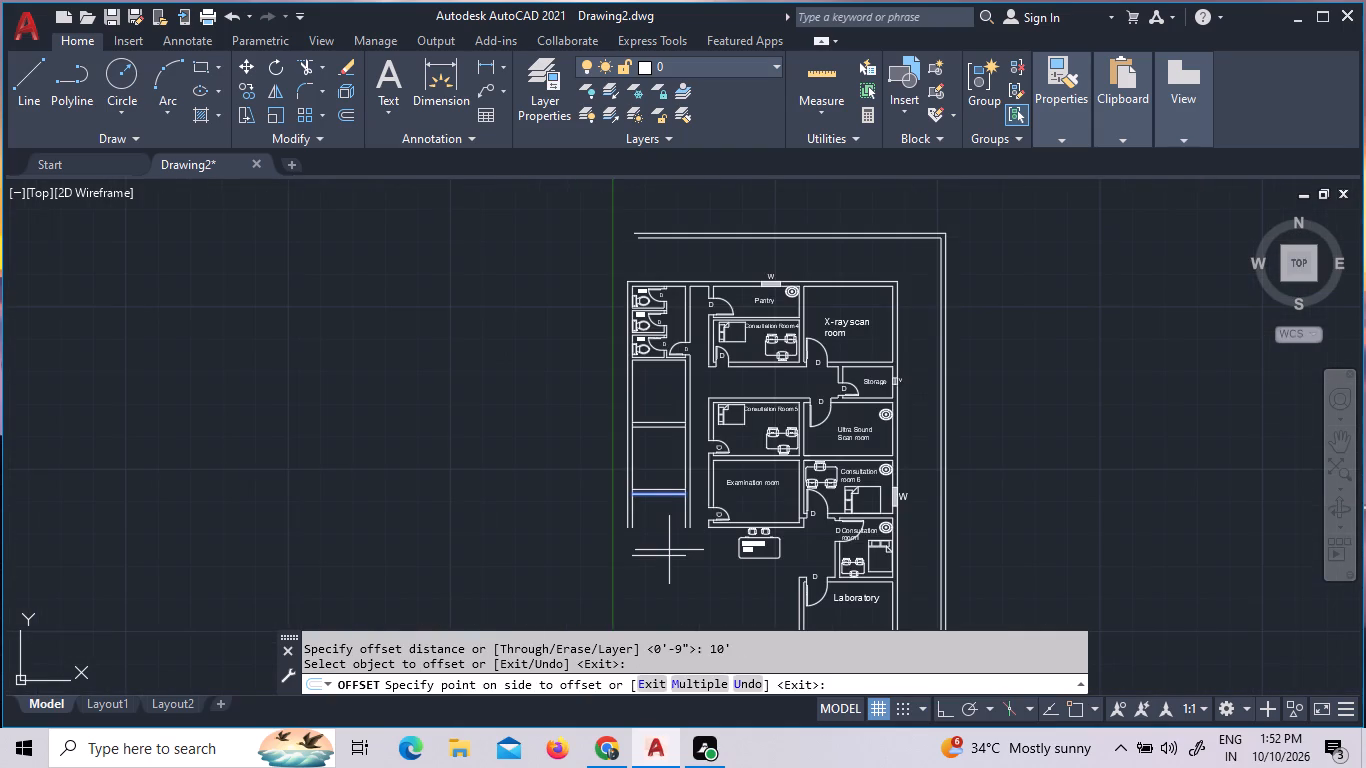
left_click(669, 550)
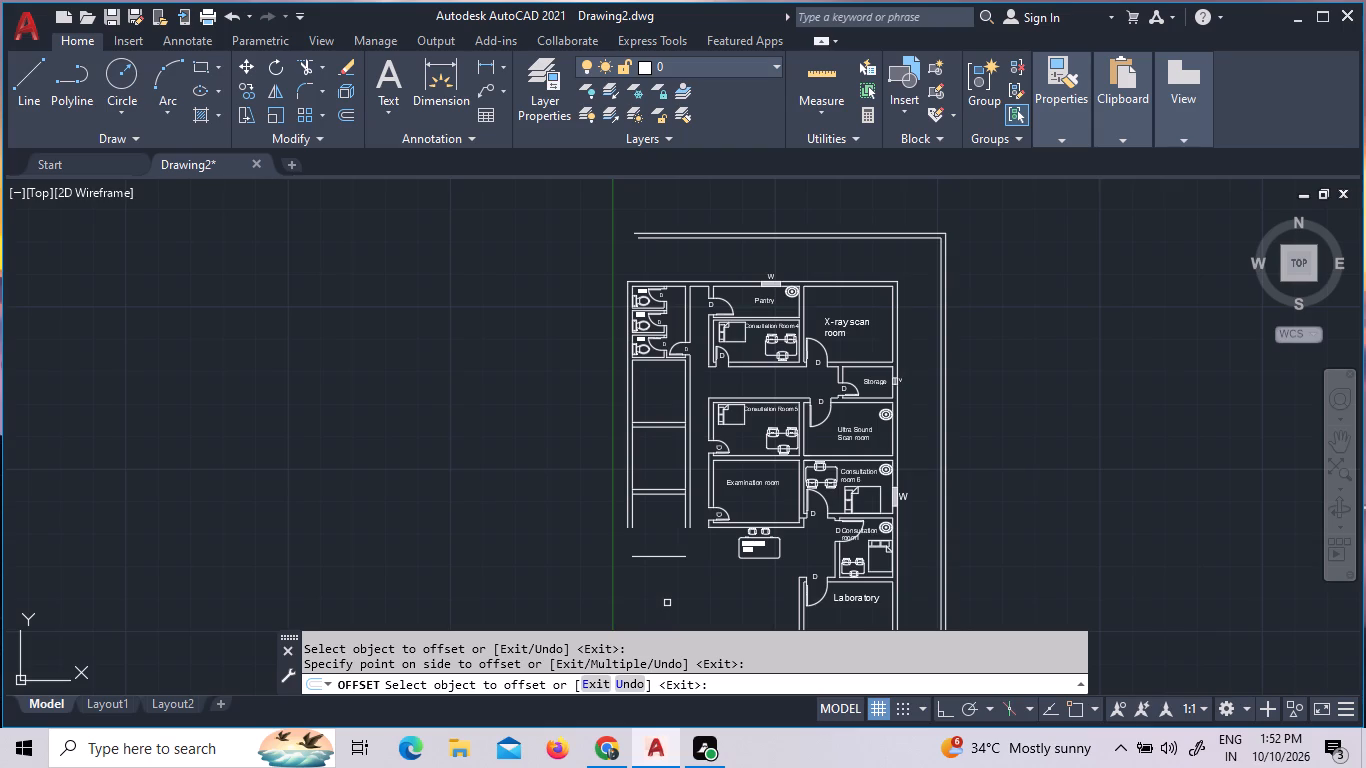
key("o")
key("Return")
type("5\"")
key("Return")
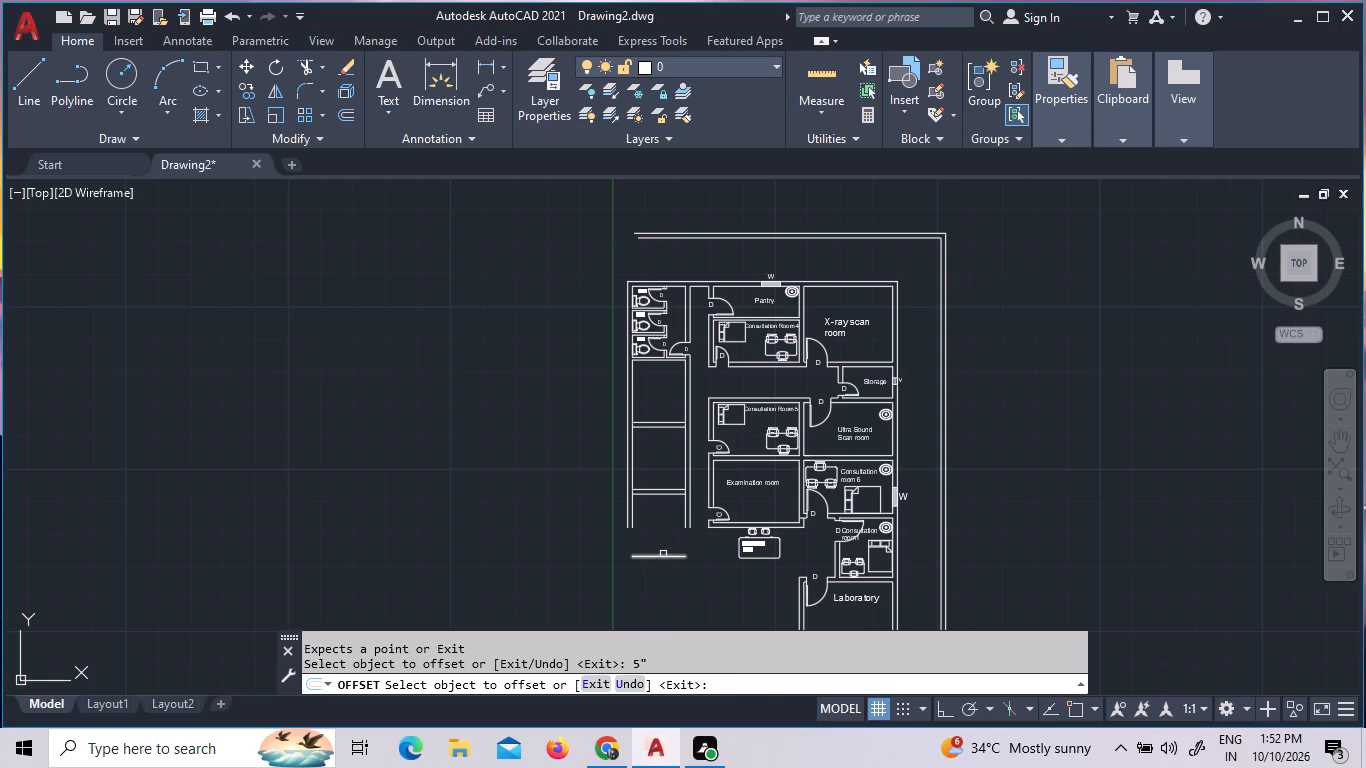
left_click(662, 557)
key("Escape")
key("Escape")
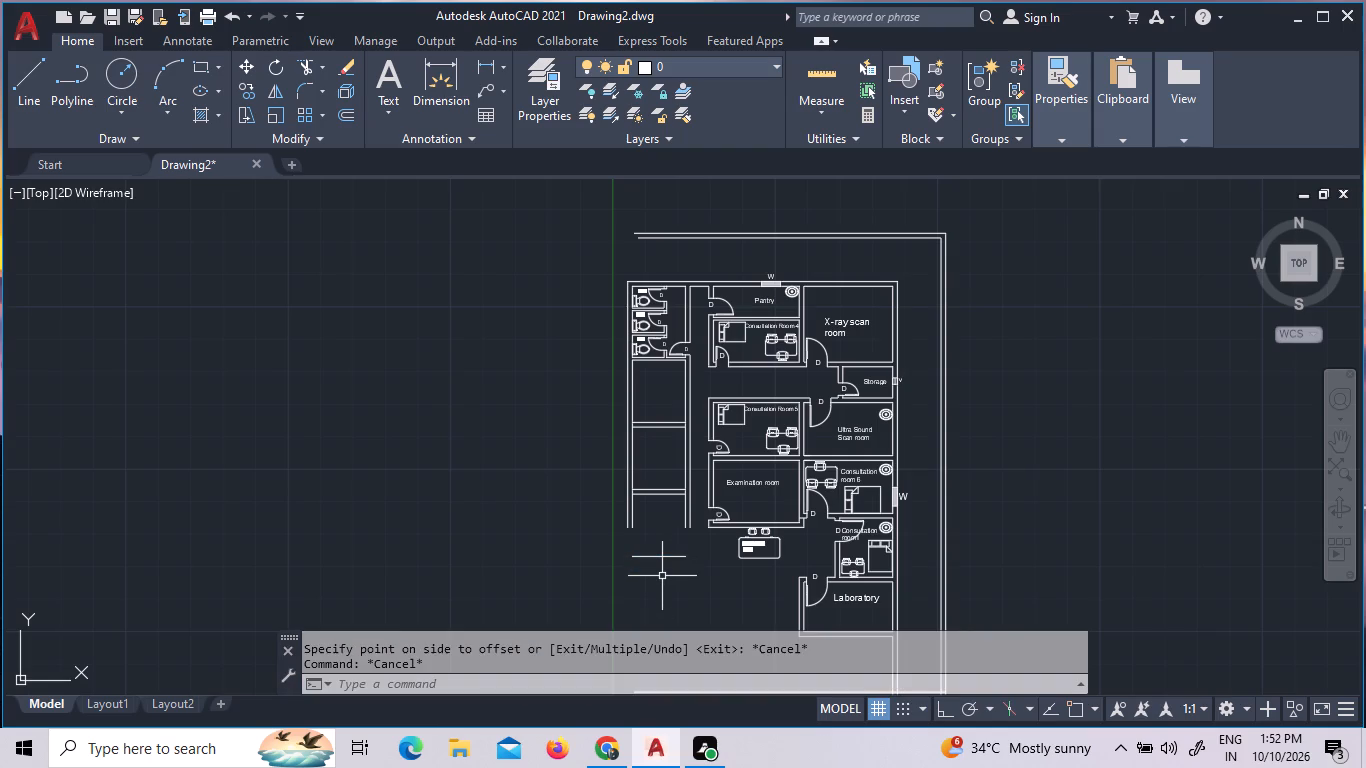
Offset the detached cross line south of the west bay 5" to the south to form the closing wall.
key("o")
key("Return")
key("5")
key("shift+quotedbl")
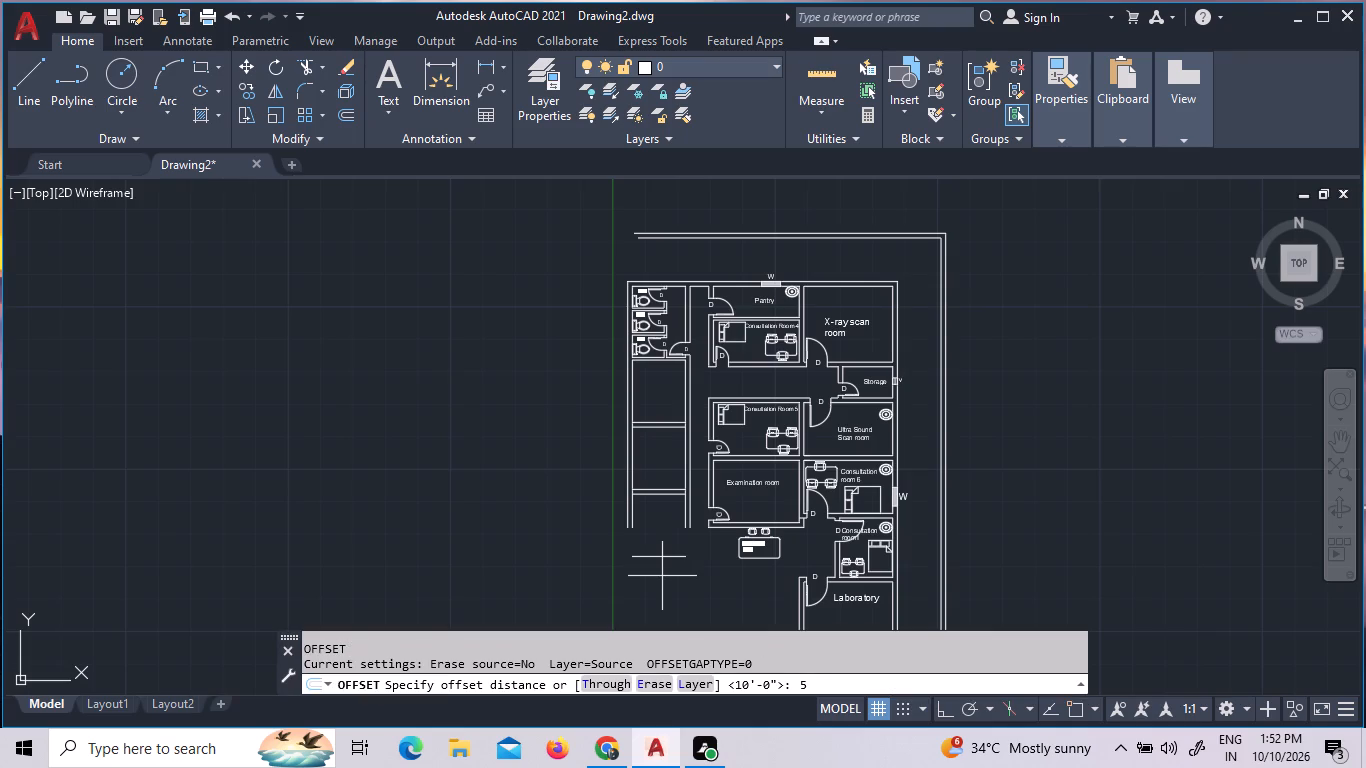
key("Return")
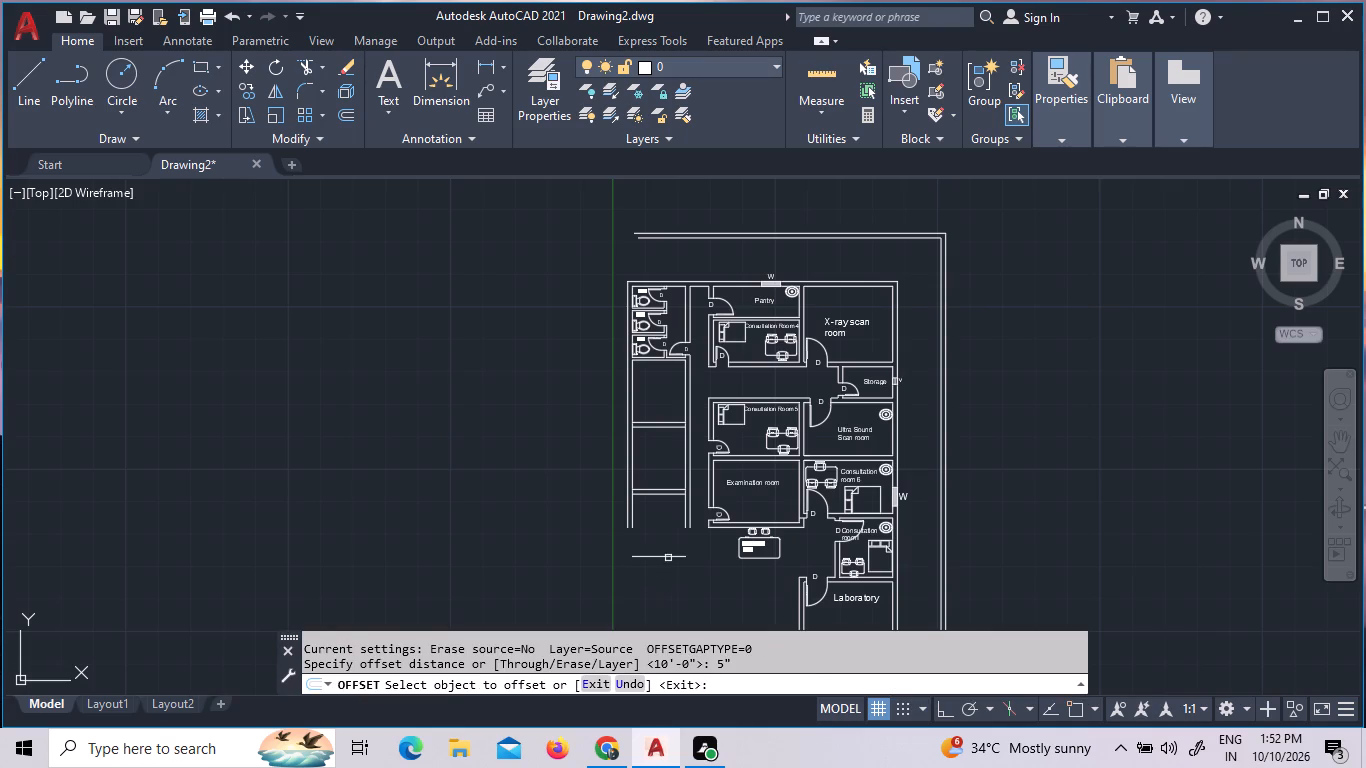
left_click(663, 558)
left_click(663, 567)
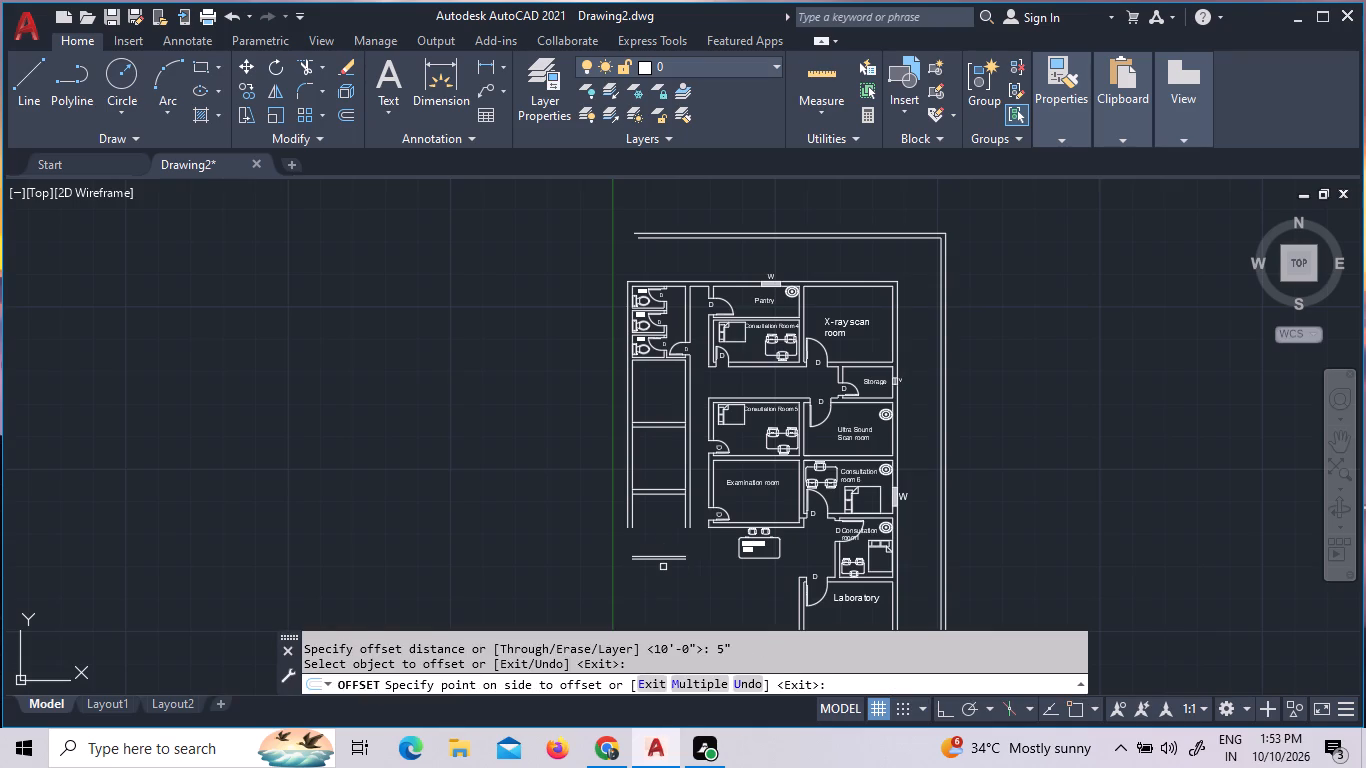
scroll(667, 537, "up", 2)
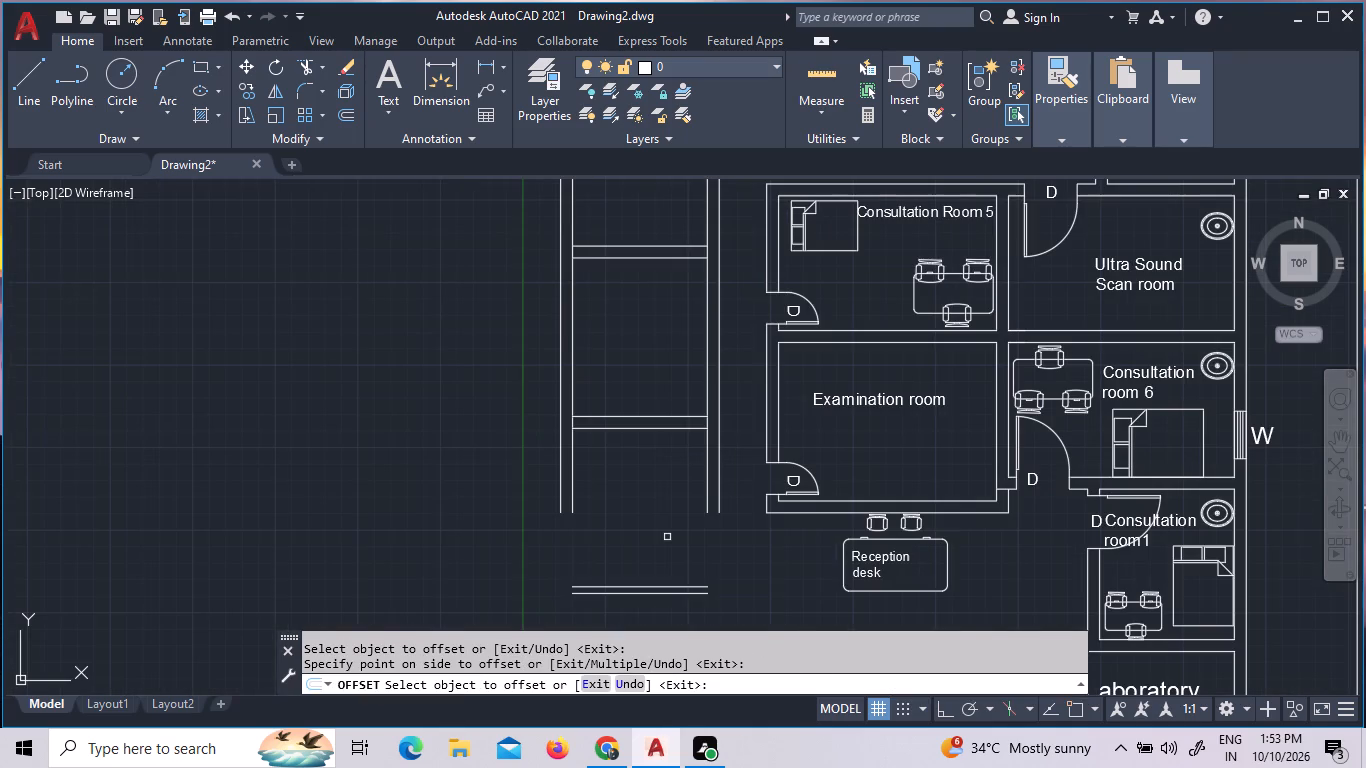
key("Escape")
key("Escape")
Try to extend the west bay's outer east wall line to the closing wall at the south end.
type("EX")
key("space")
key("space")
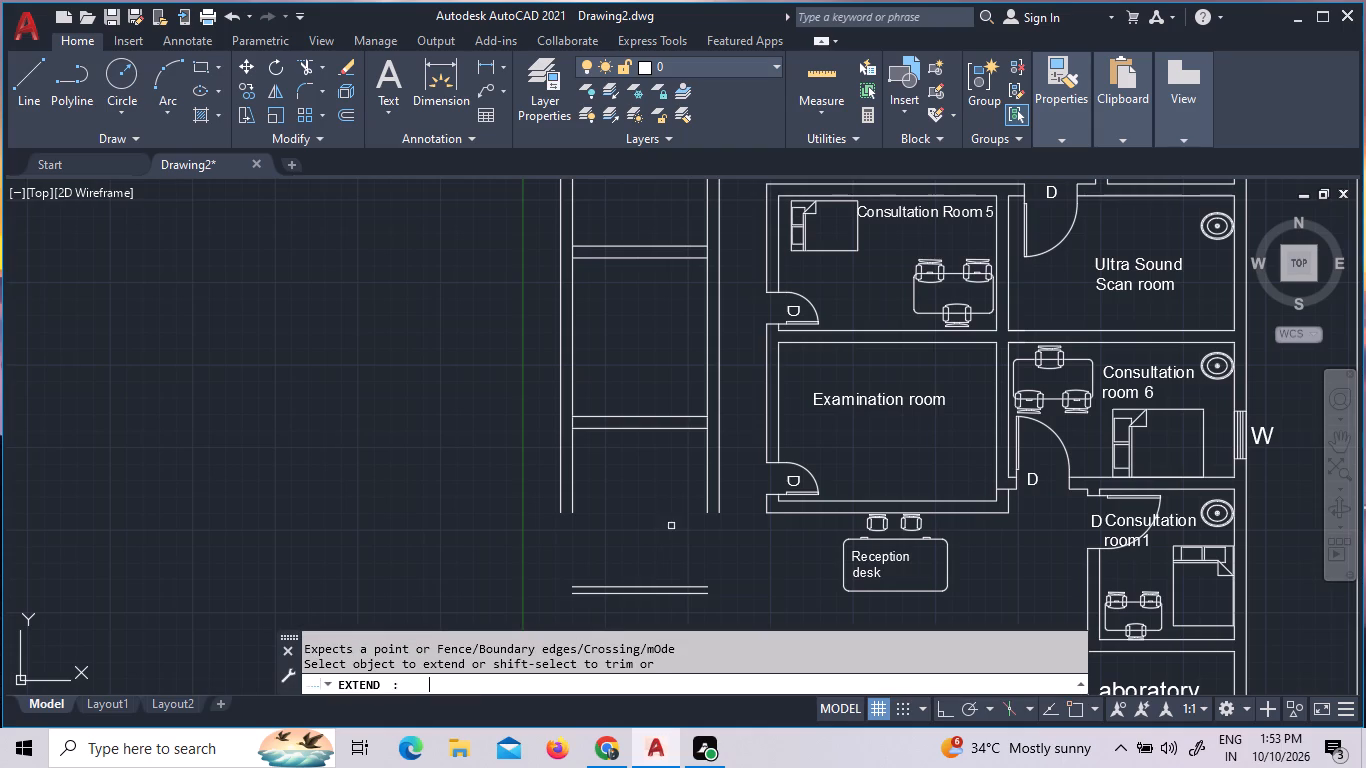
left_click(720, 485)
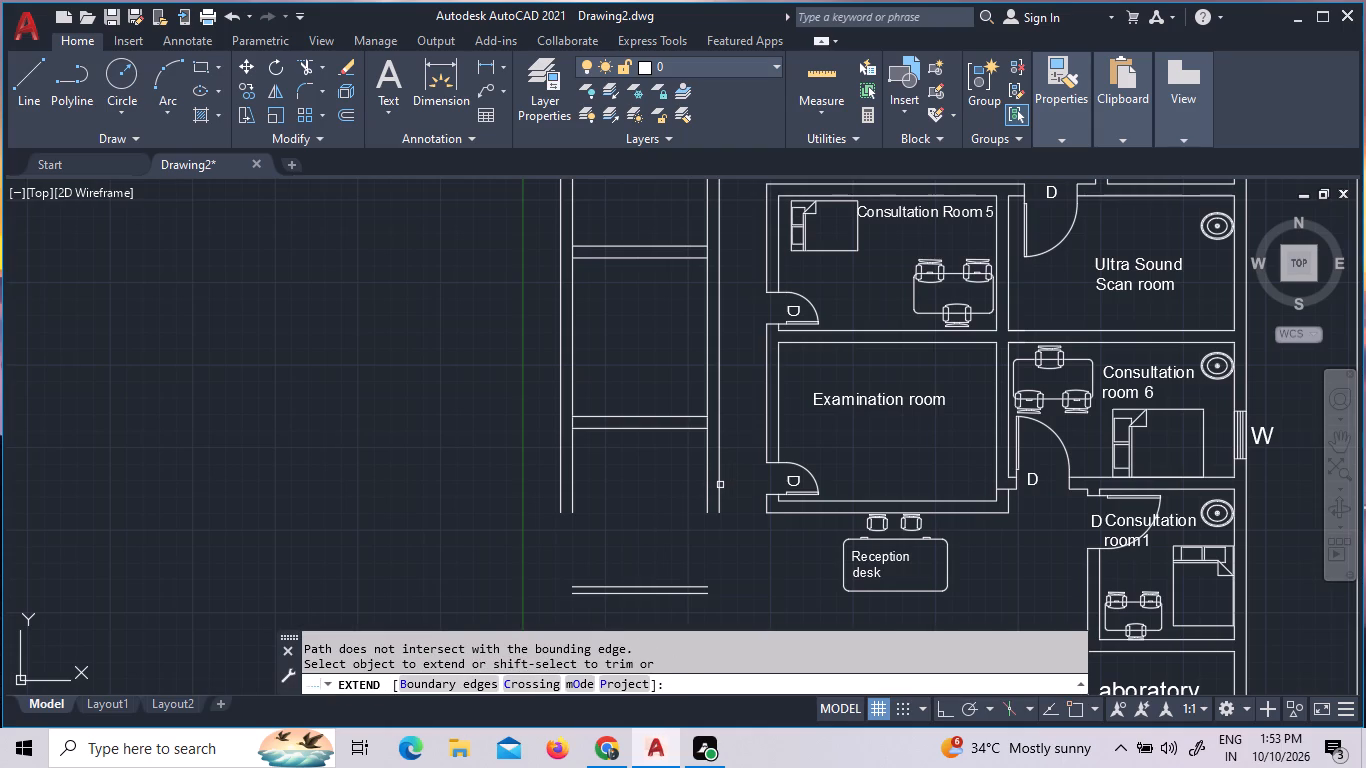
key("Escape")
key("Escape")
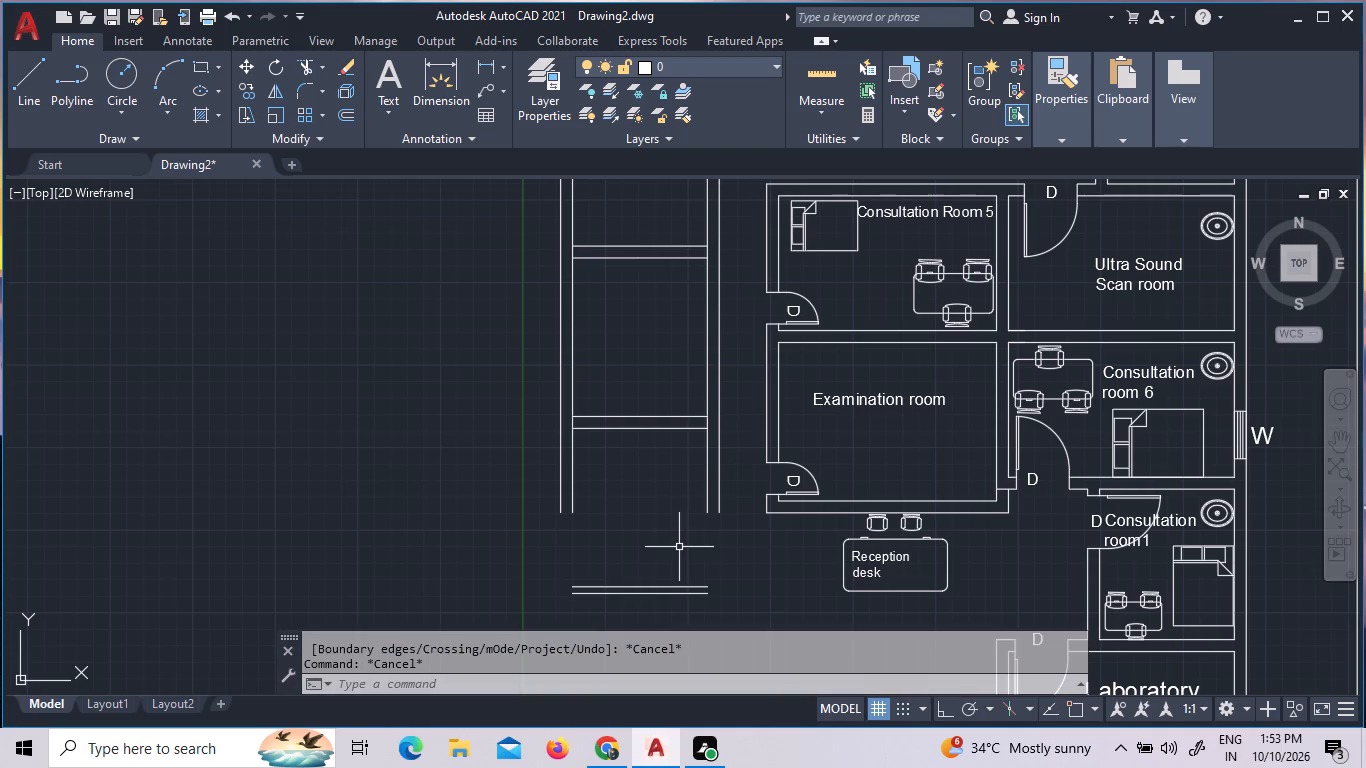
Fillet the outer and inner east wall lines with the matching closing wall lines to form the bay's southeast corner.
type("F")
key("space")
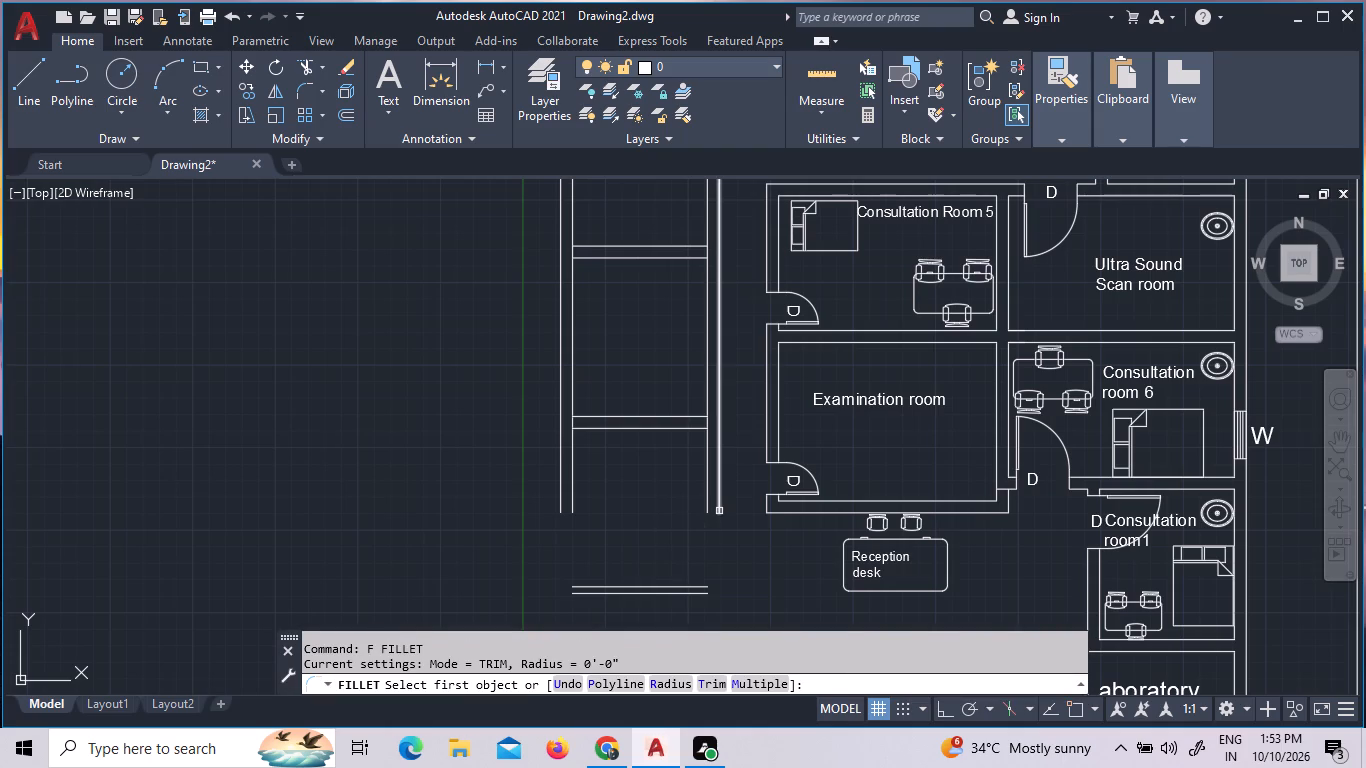
left_click(719, 507)
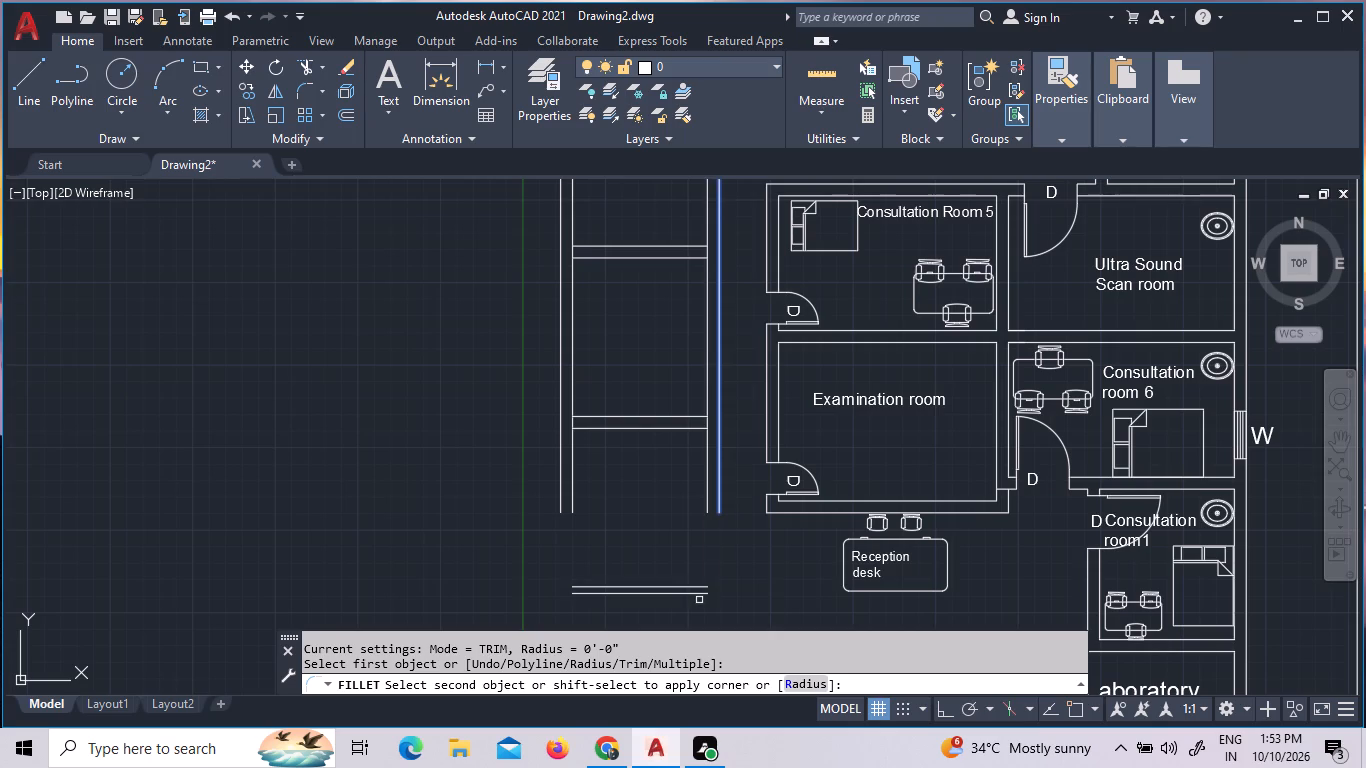
left_click(699, 596)
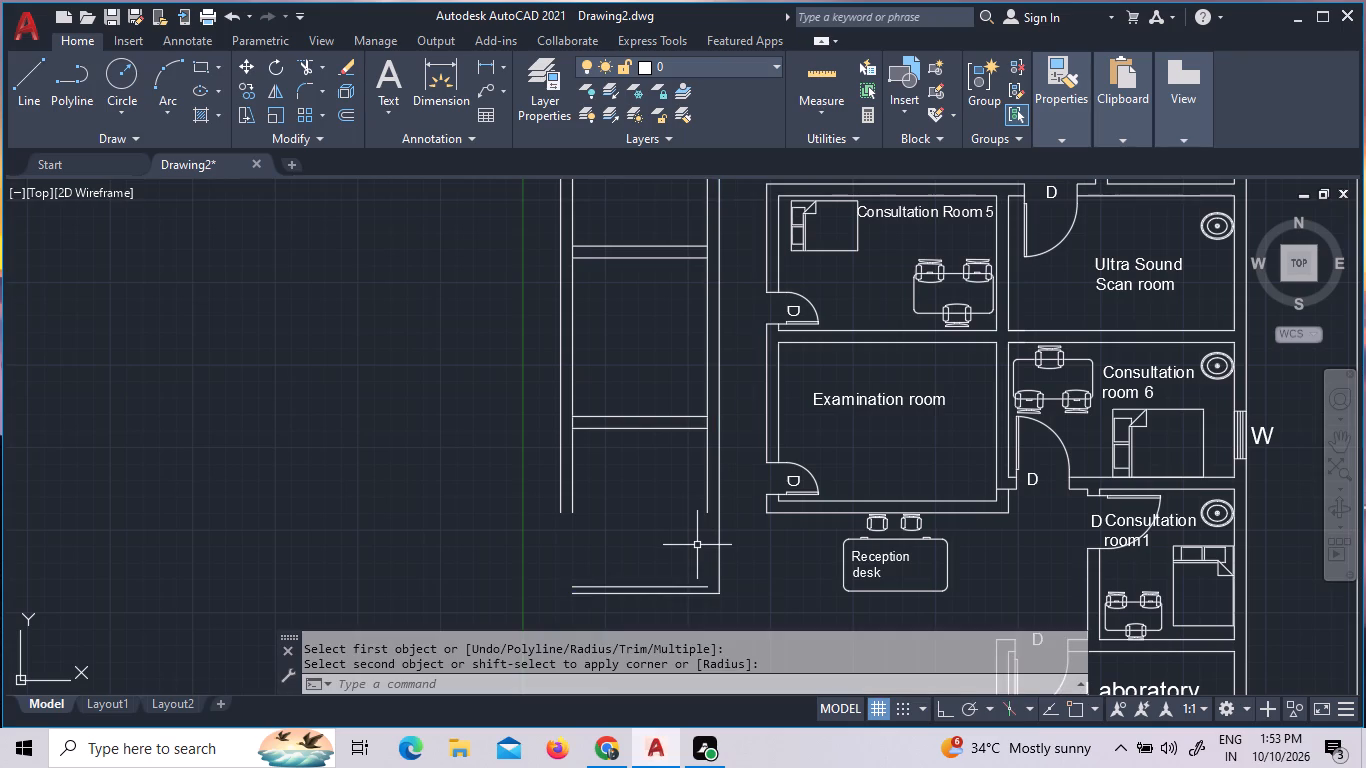
key("f")
key("space")
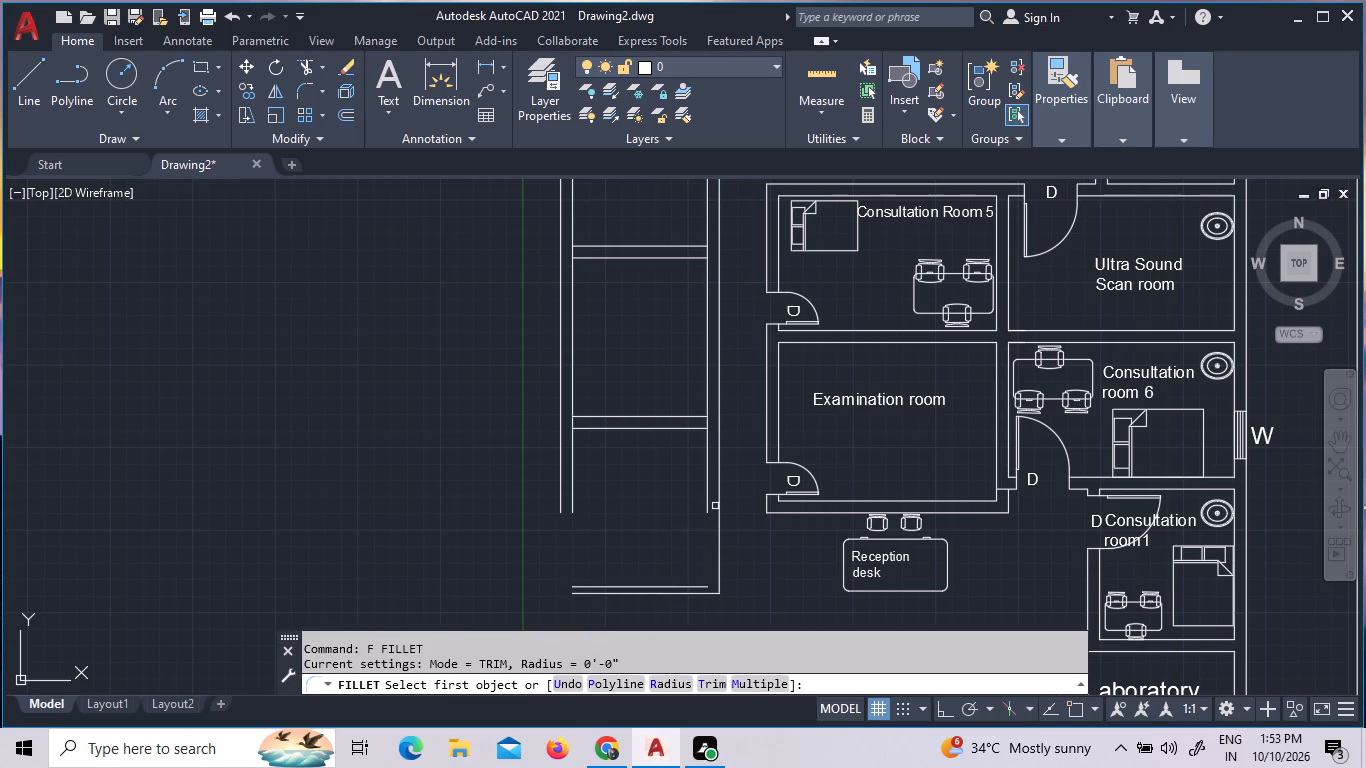
left_click(705, 503)
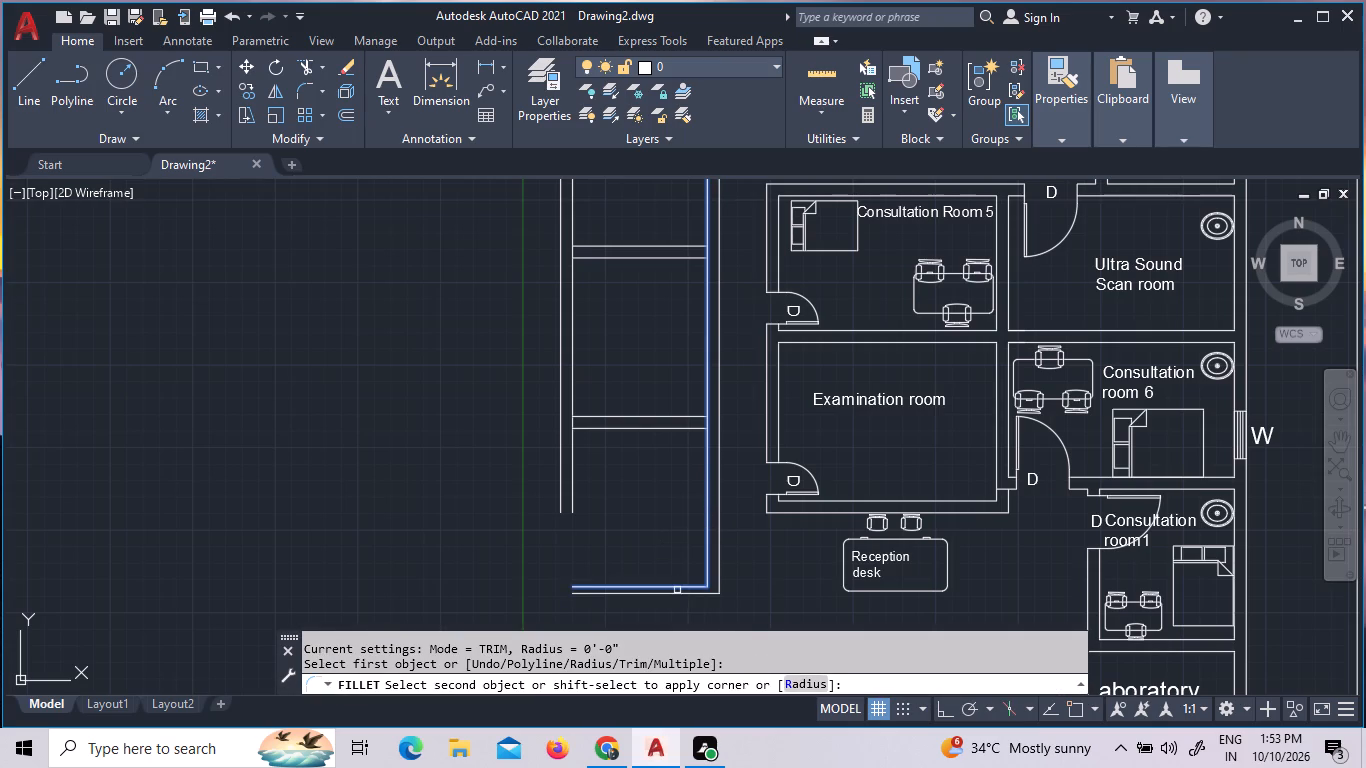
left_click(678, 587)
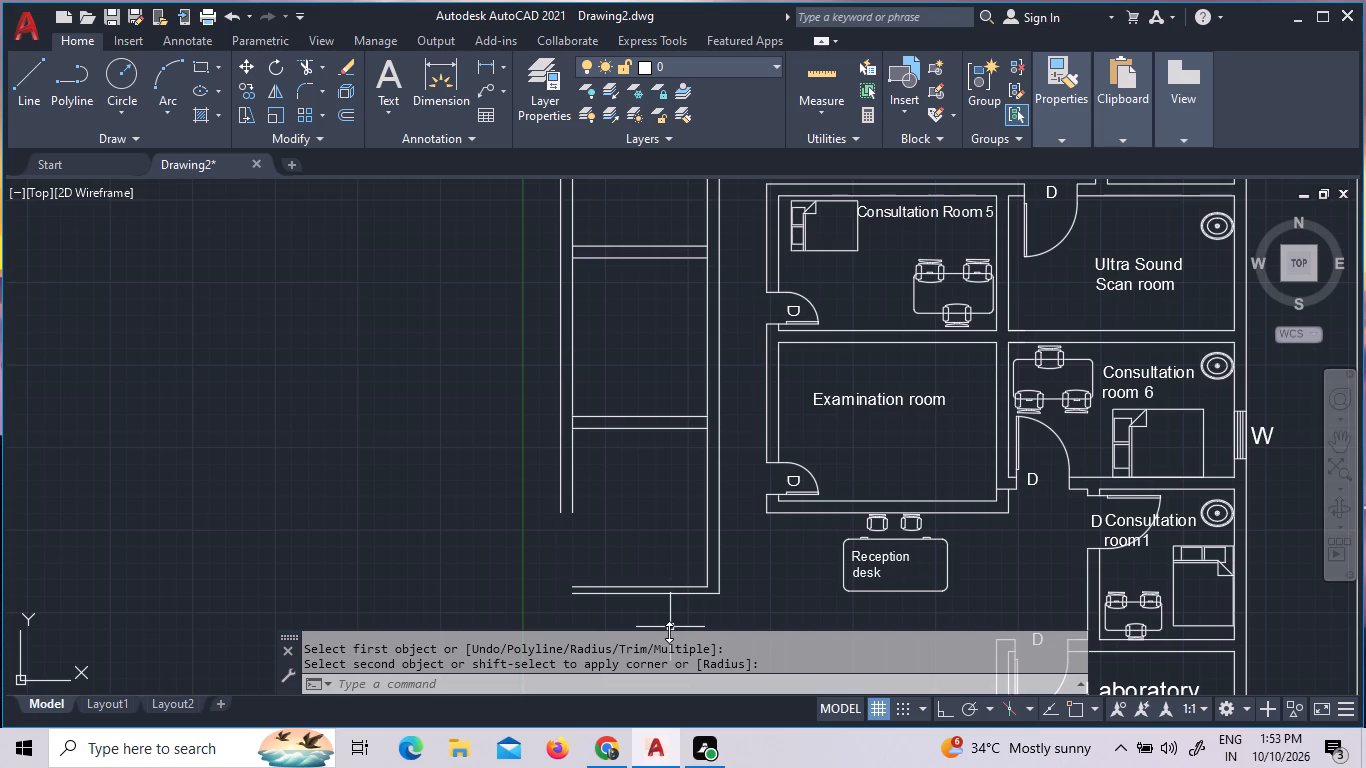
Fillet the outer and inner west wall lines with the matching closing wall lines to form the bay's southwest corner.
key("f")
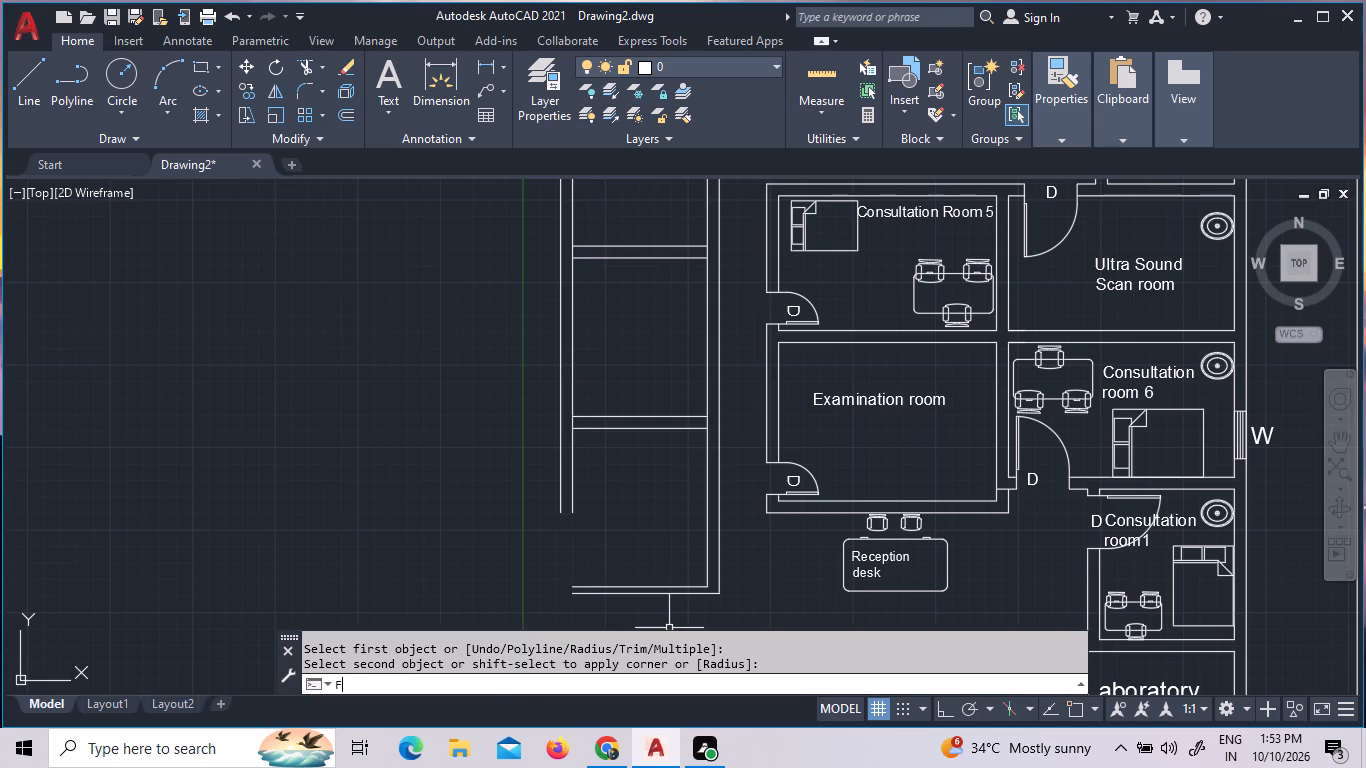
key("space")
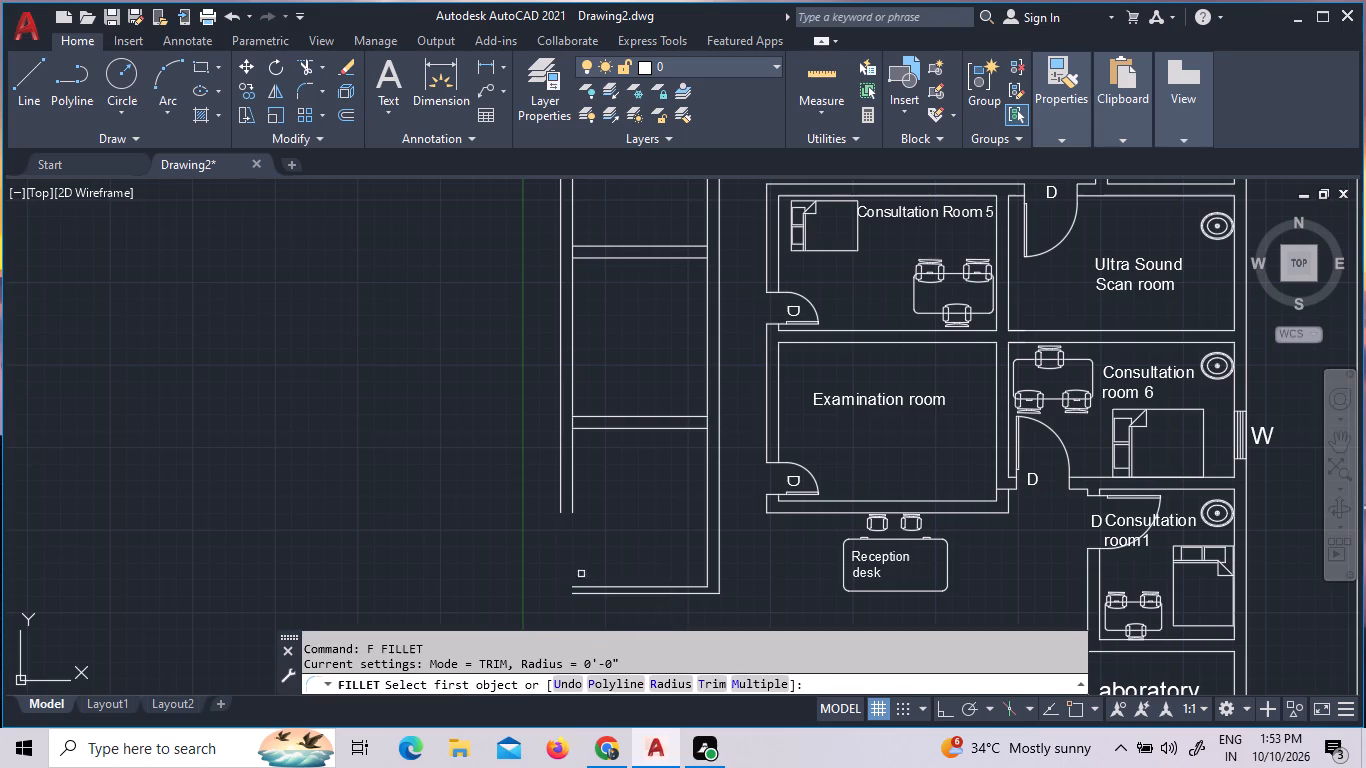
left_click(580, 597)
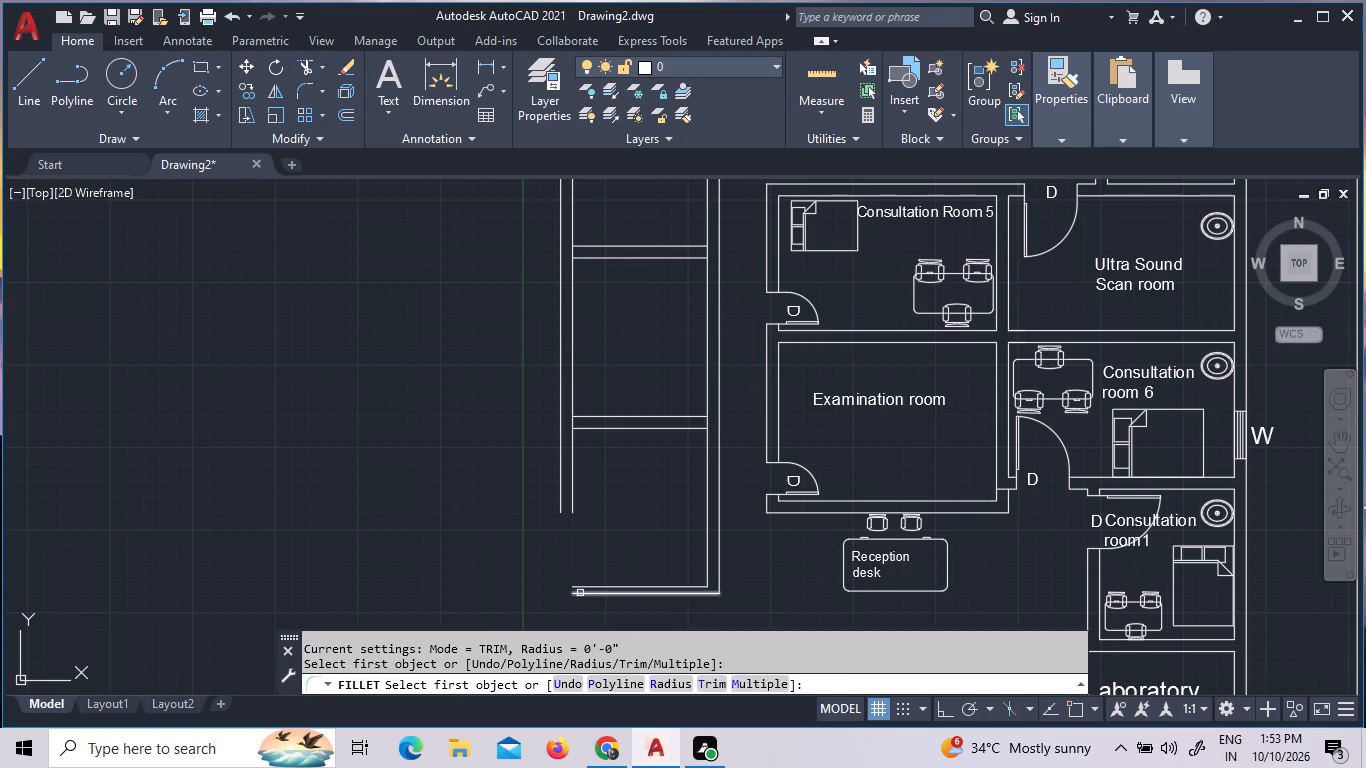
left_click(580, 593)
left_click(560, 493)
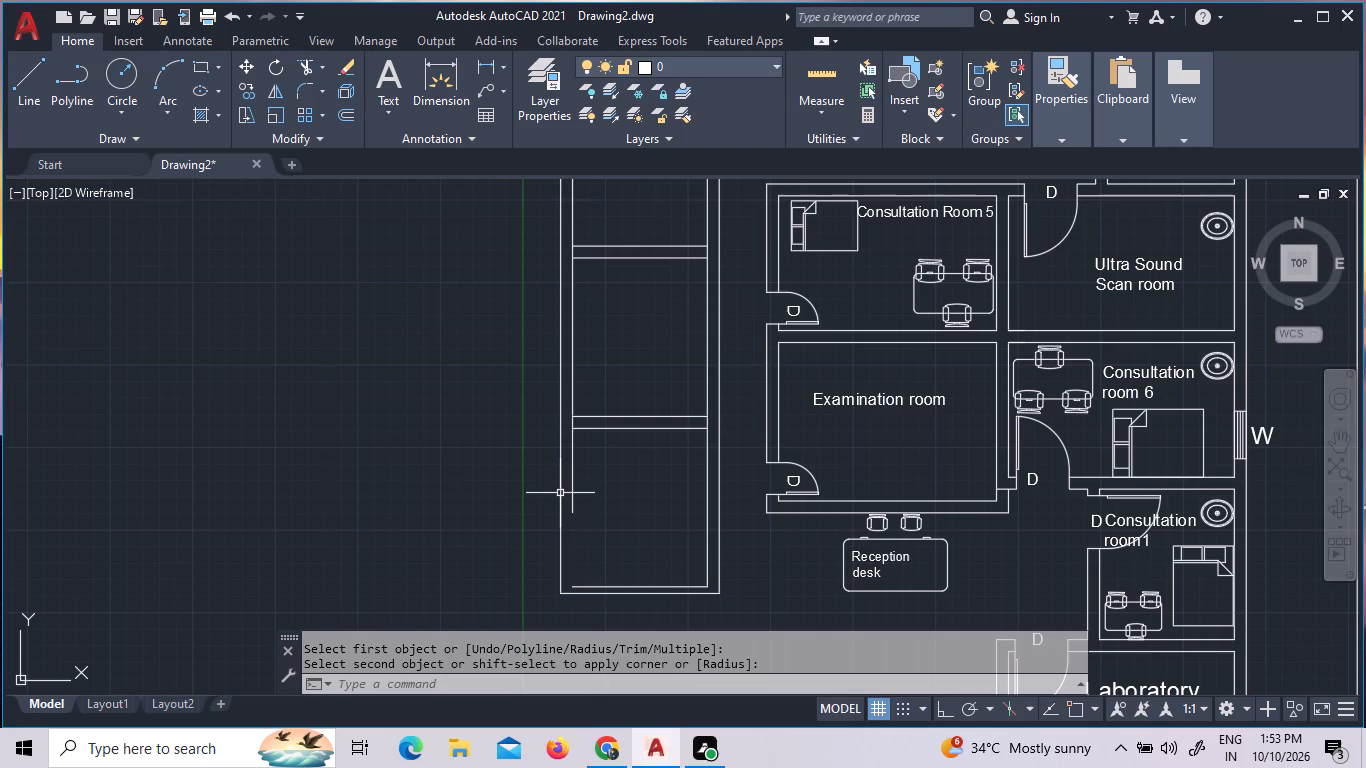
key("Escape")
type("F")
key("space")
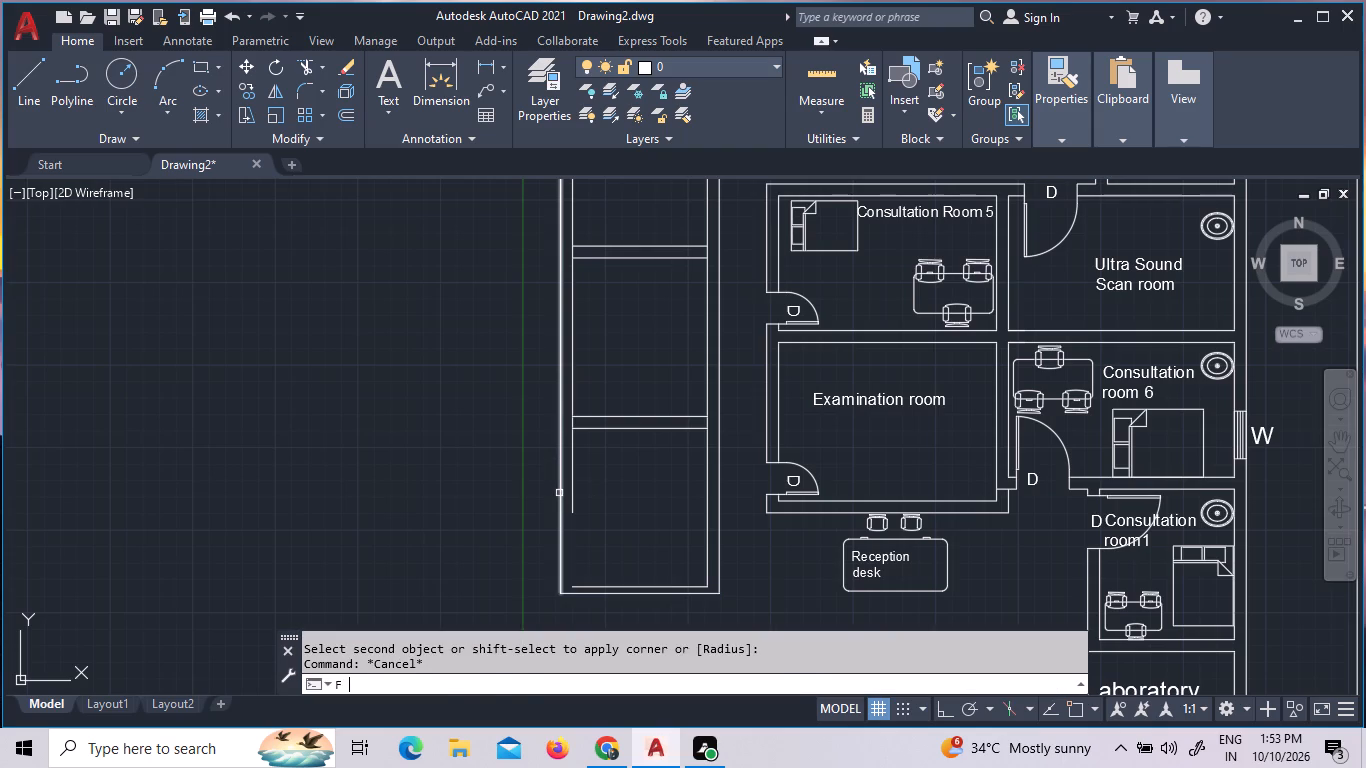
left_click(589, 587)
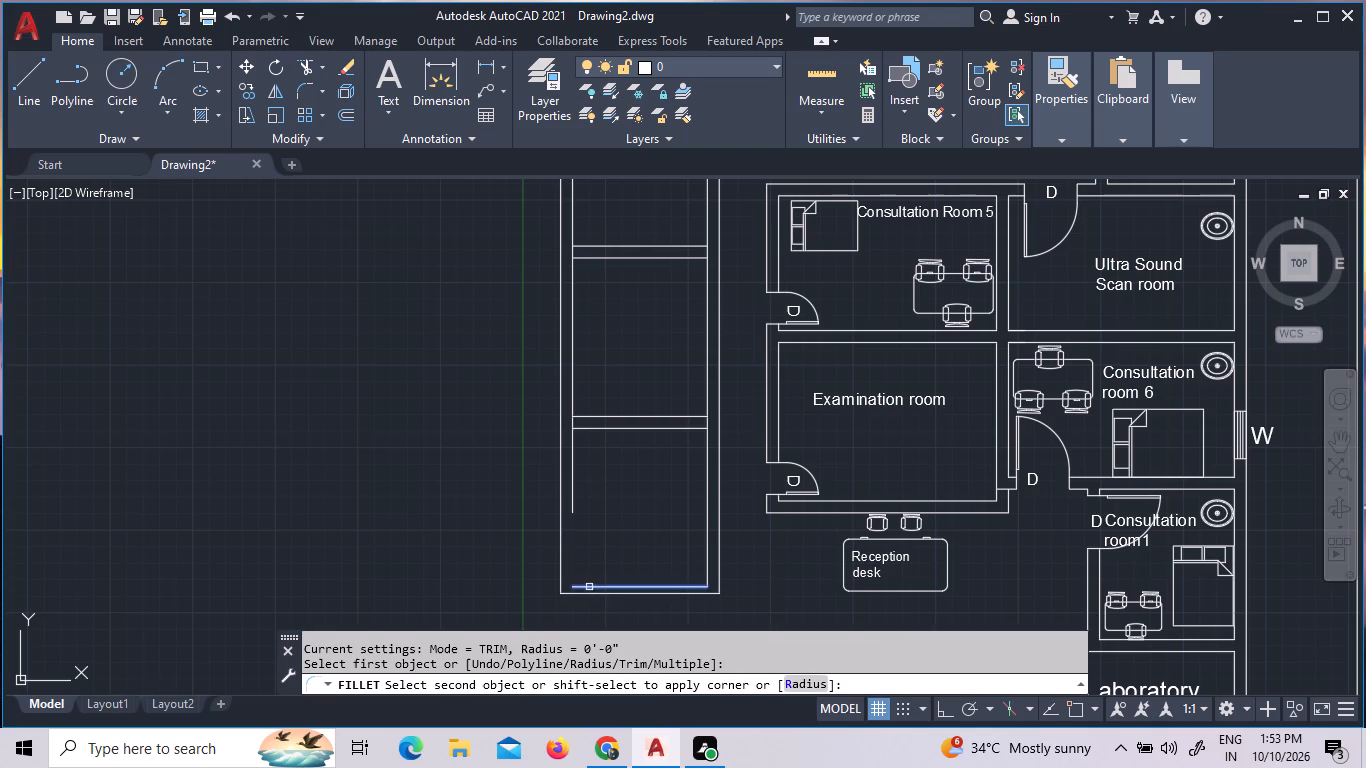
left_click(571, 505)
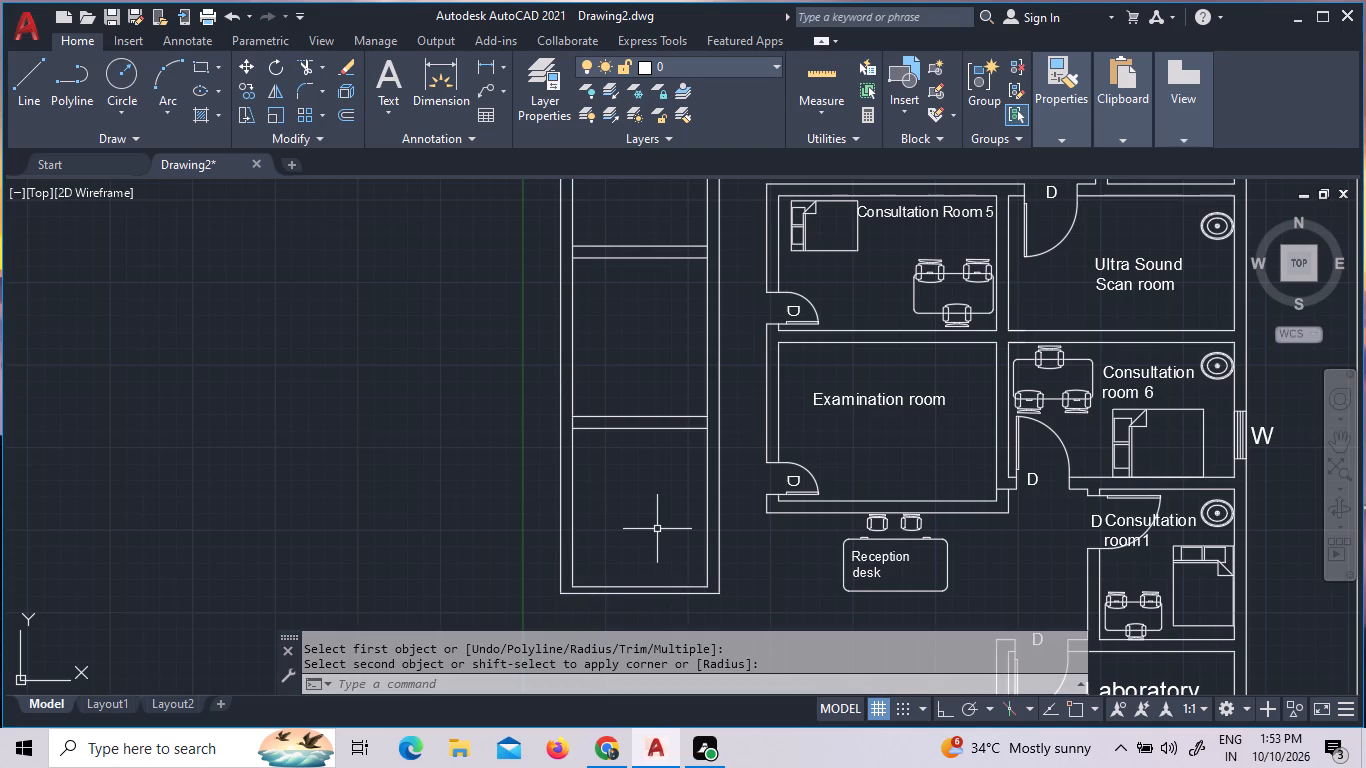
key("Escape")
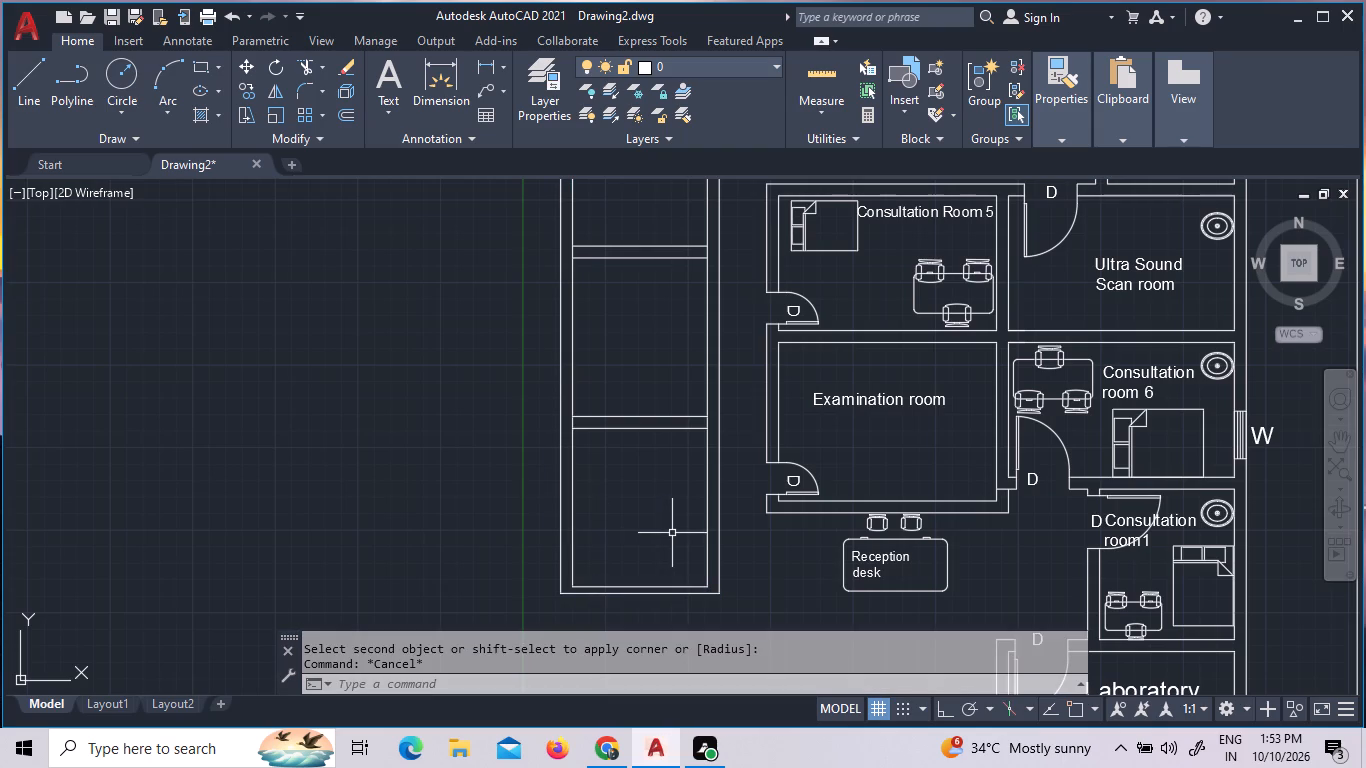
Copy Consultation room 6's desk, three chairs, bed and label to the empty area west of the west bay.
scroll(672, 533, "down", 1)
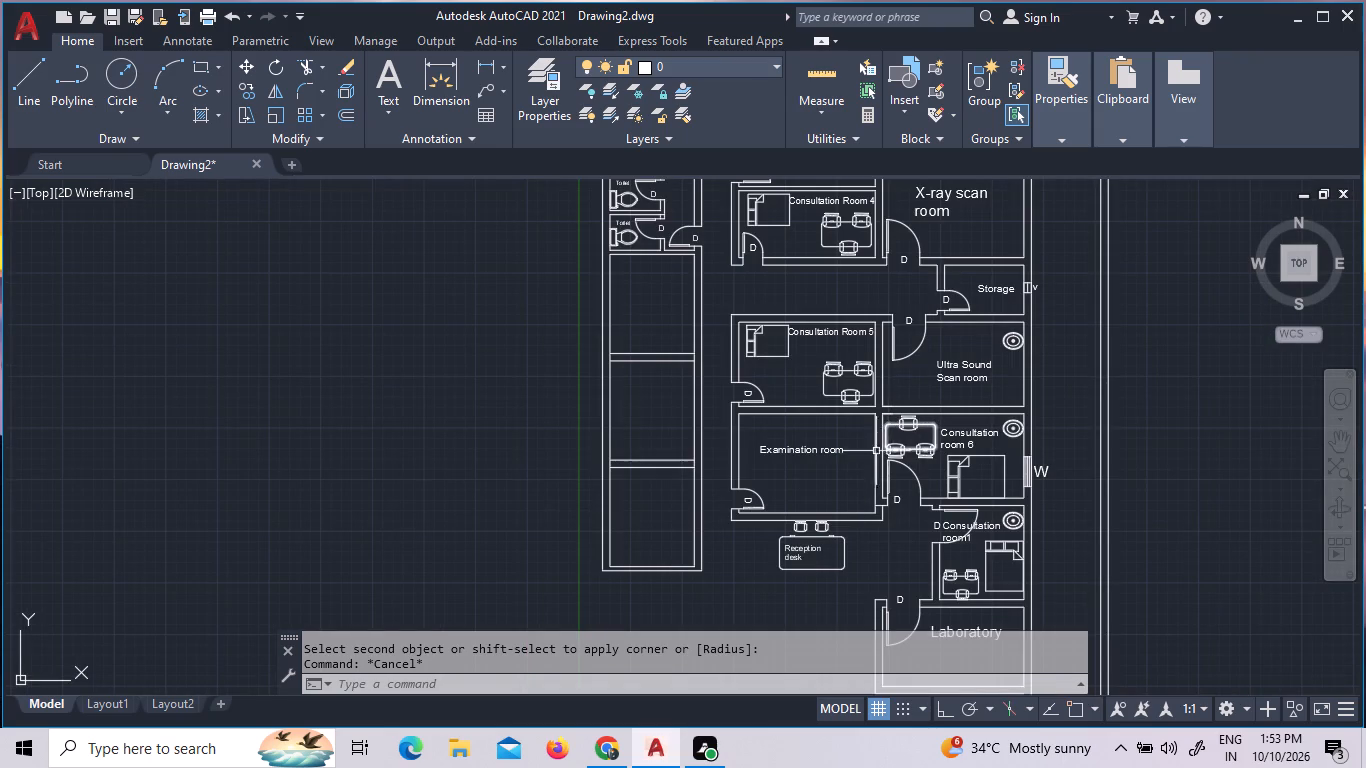
left_click(994, 473)
left_click(923, 429)
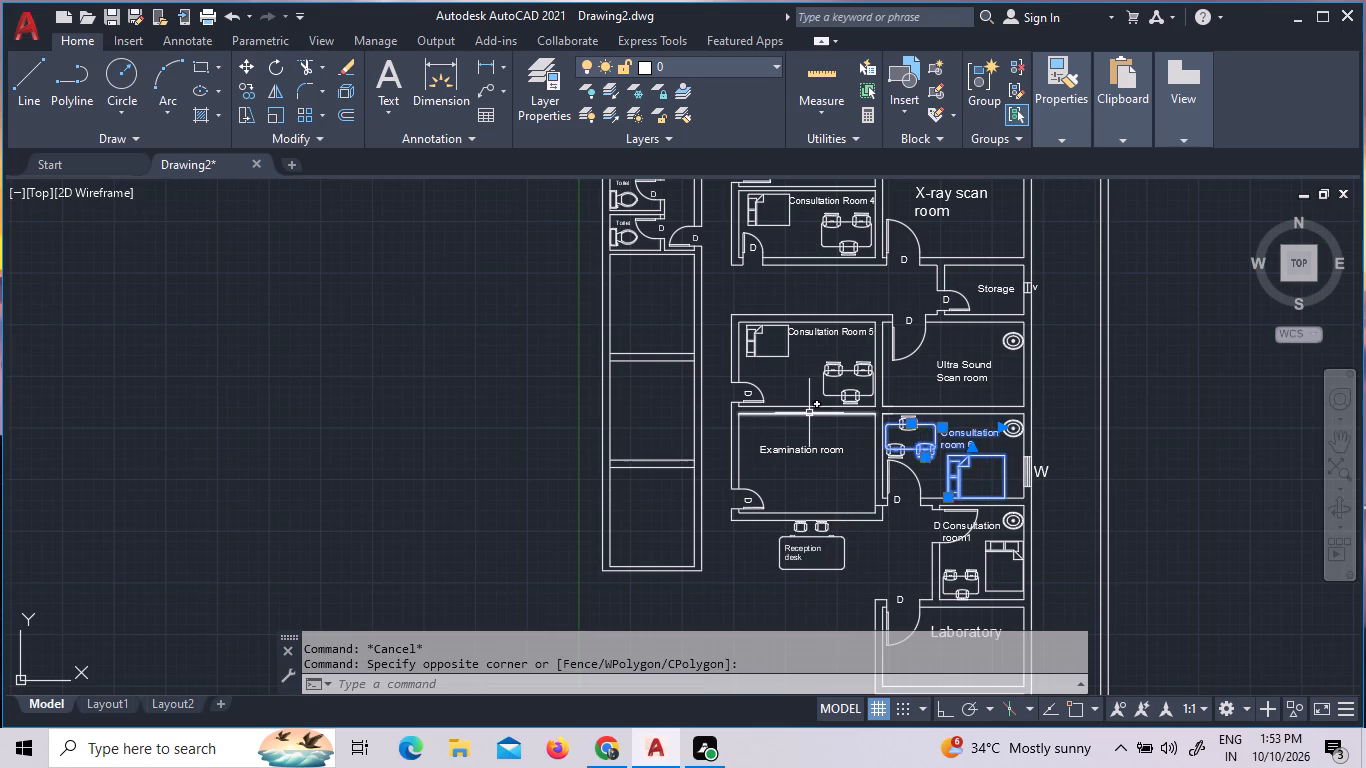
scroll(909, 435, "up", 3)
left_click(866, 502)
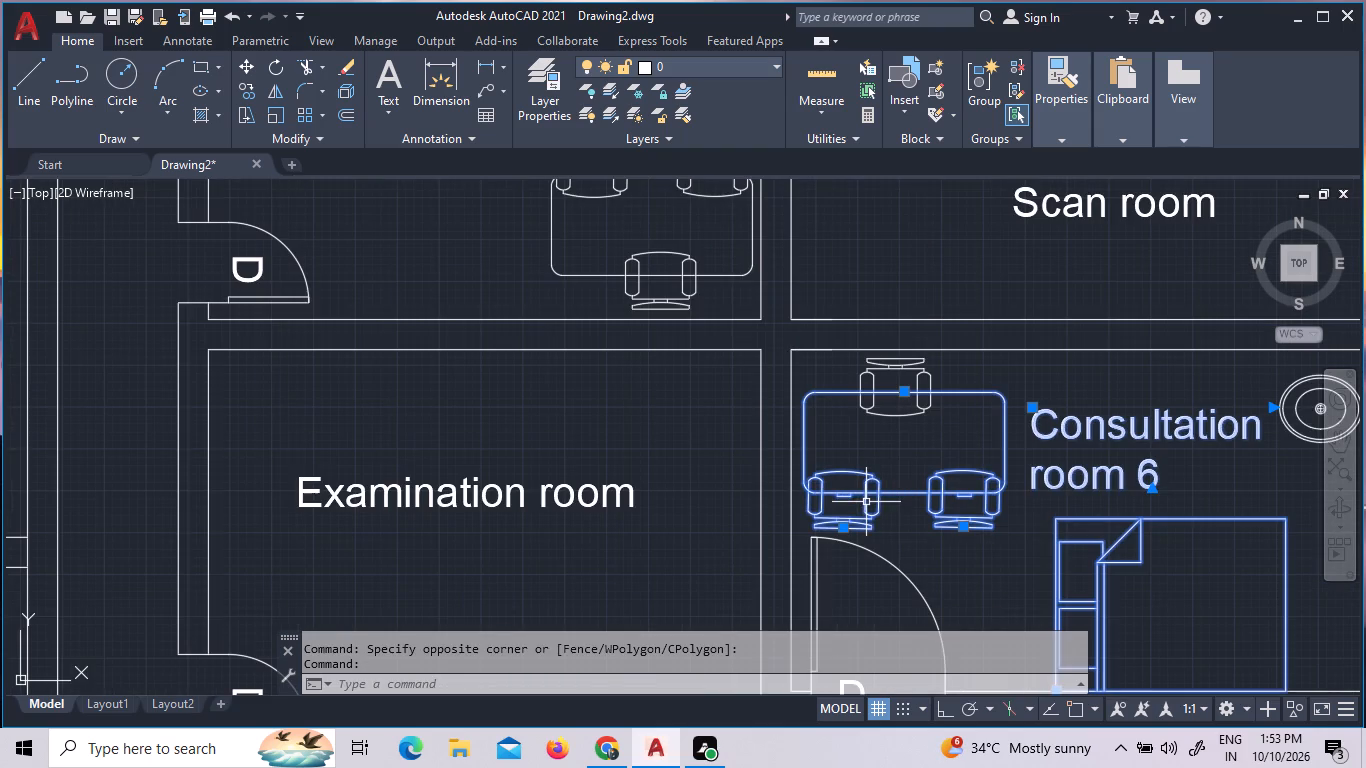
left_click(886, 367)
right_click(907, 417)
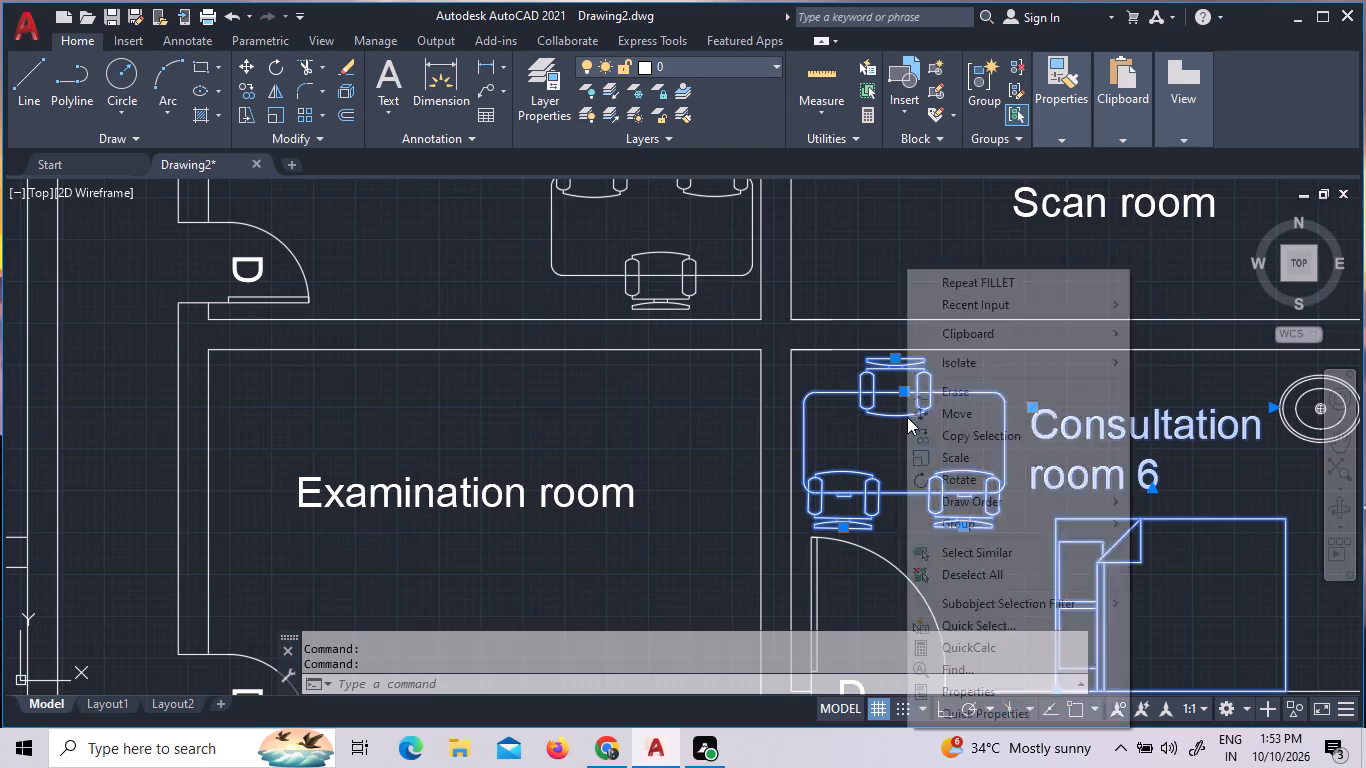
left_click(941, 430)
left_click(941, 434)
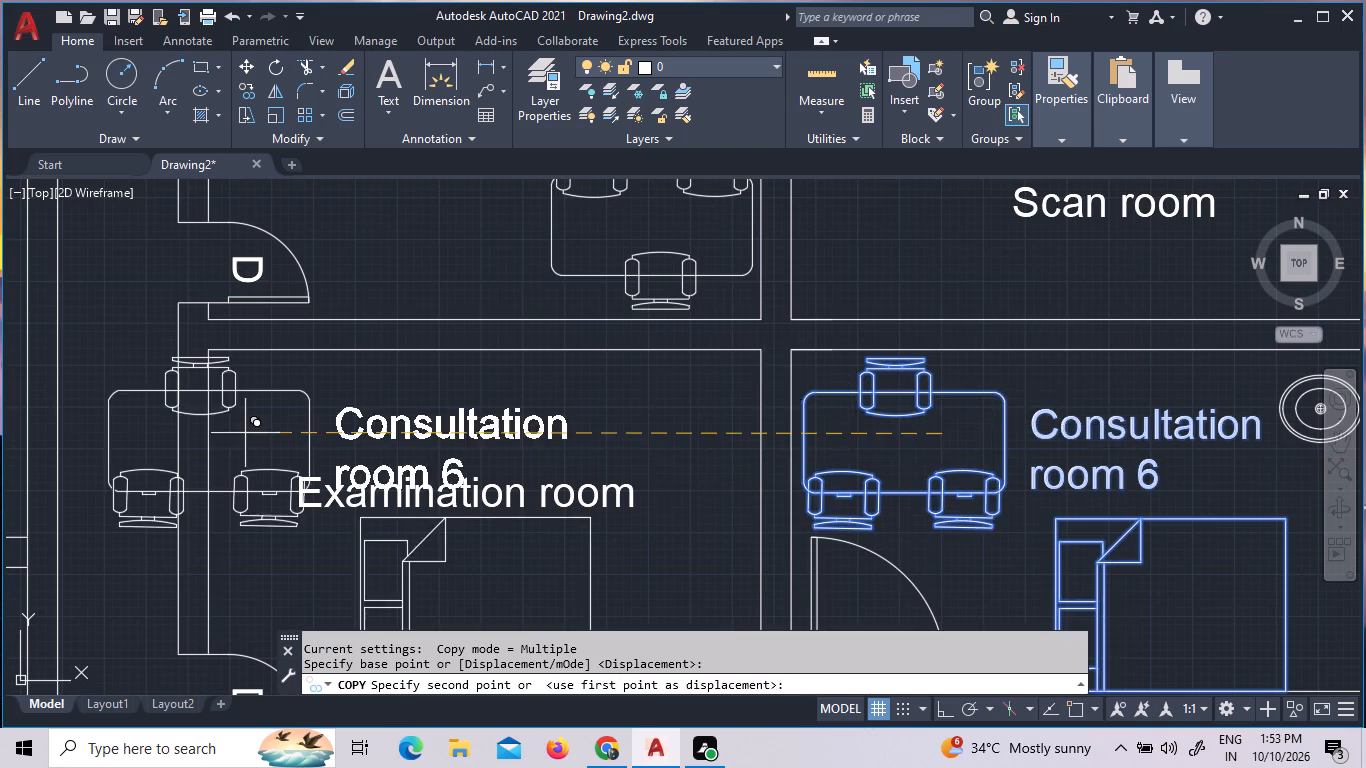
scroll(248, 443, "down", 4)
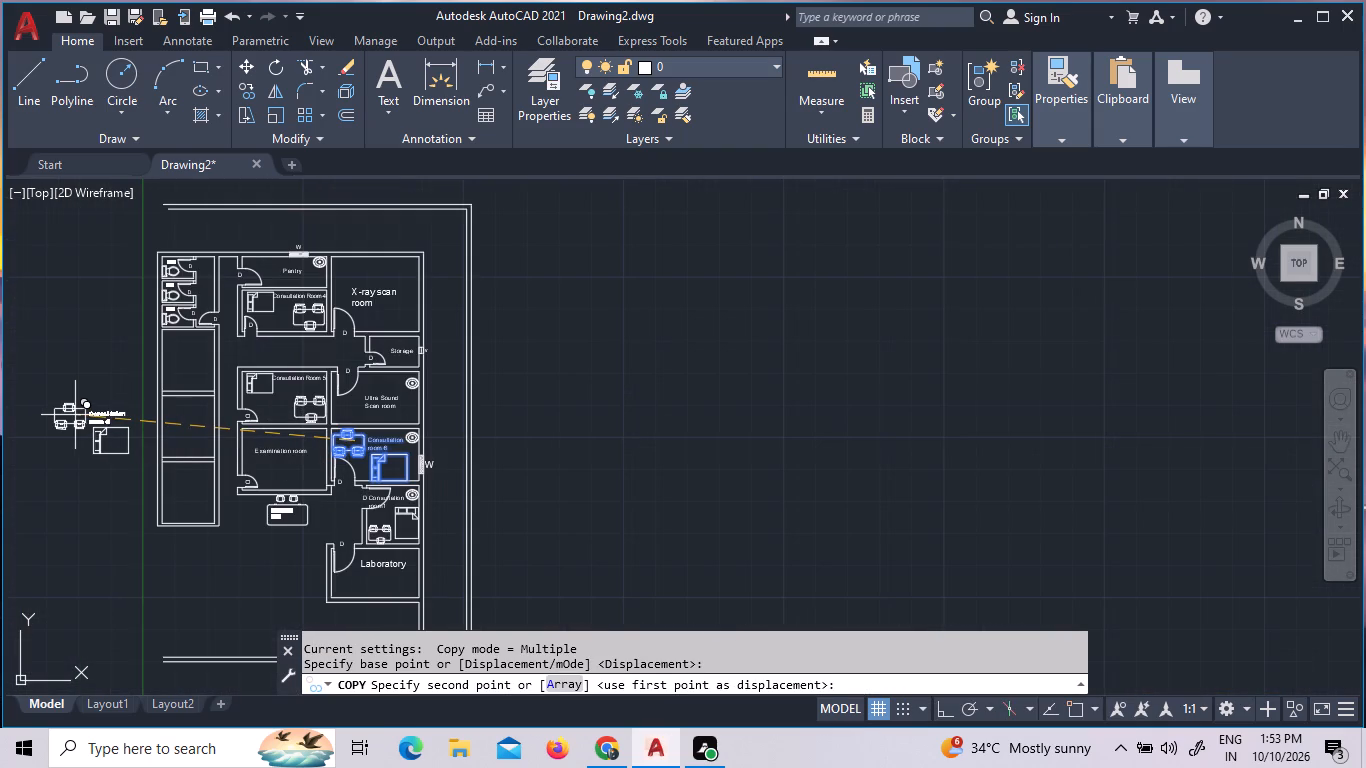
left_click(75, 415)
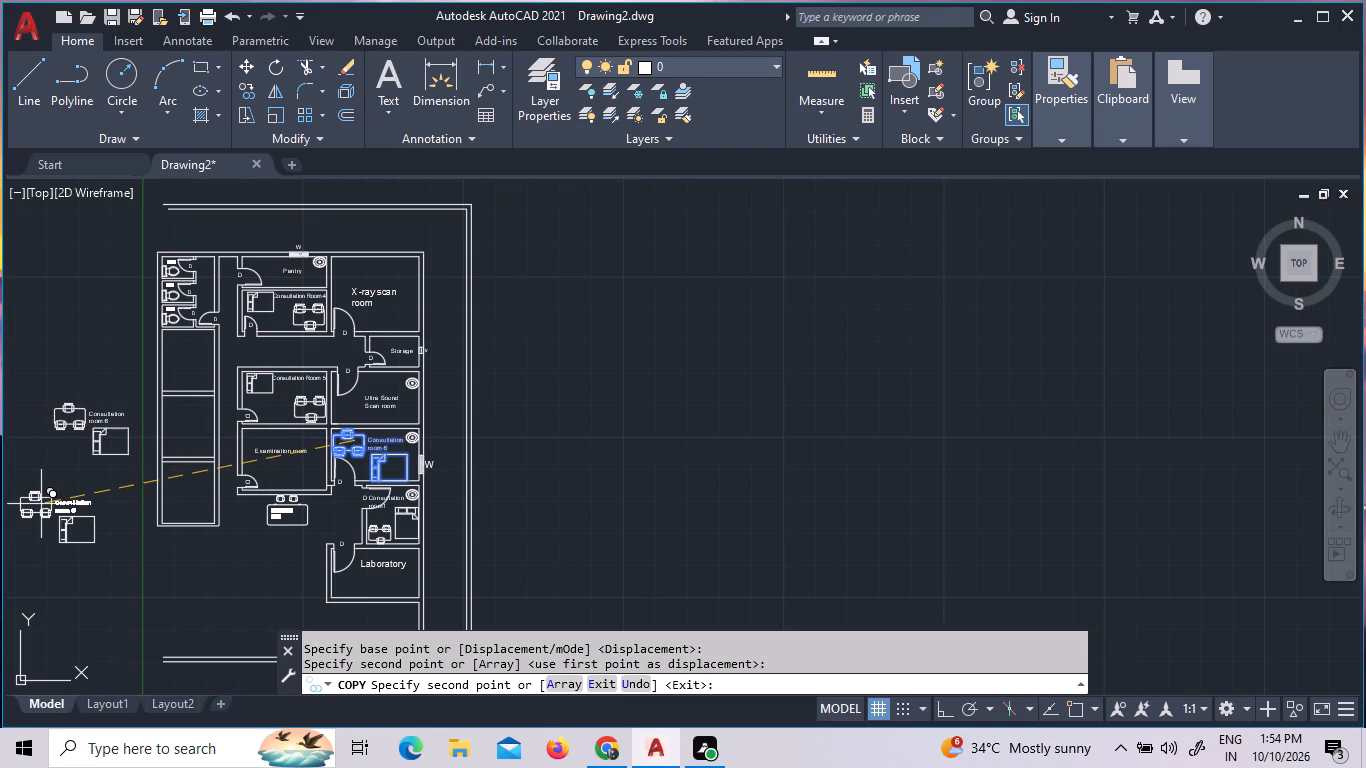
key("Escape")
Rotate the copied desk, chairs, bed and label together 90° clockwise with Ortho on.
scroll(135, 465, "up", 3)
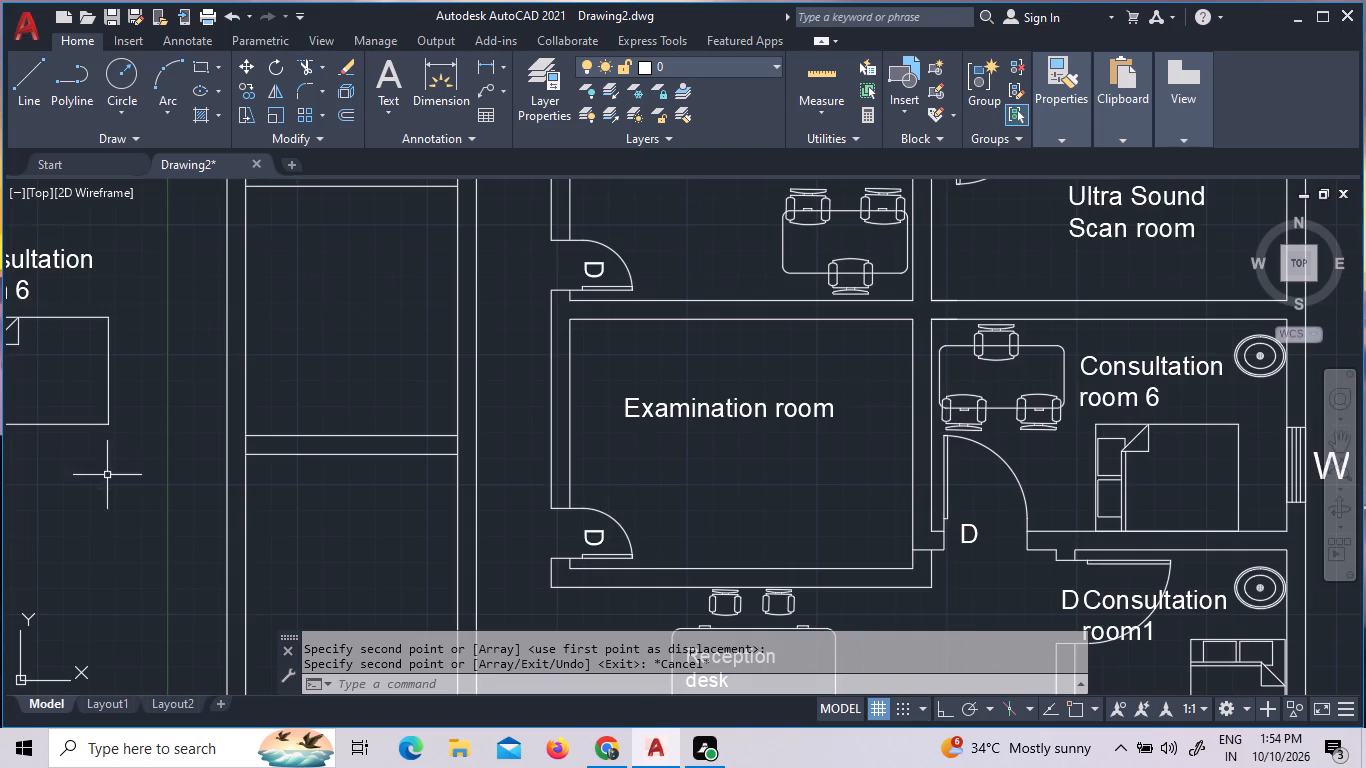
scroll(131, 523, "down", 2)
middle_click_drag(114, 477, 269, 507)
scroll(262, 527, "up", 1)
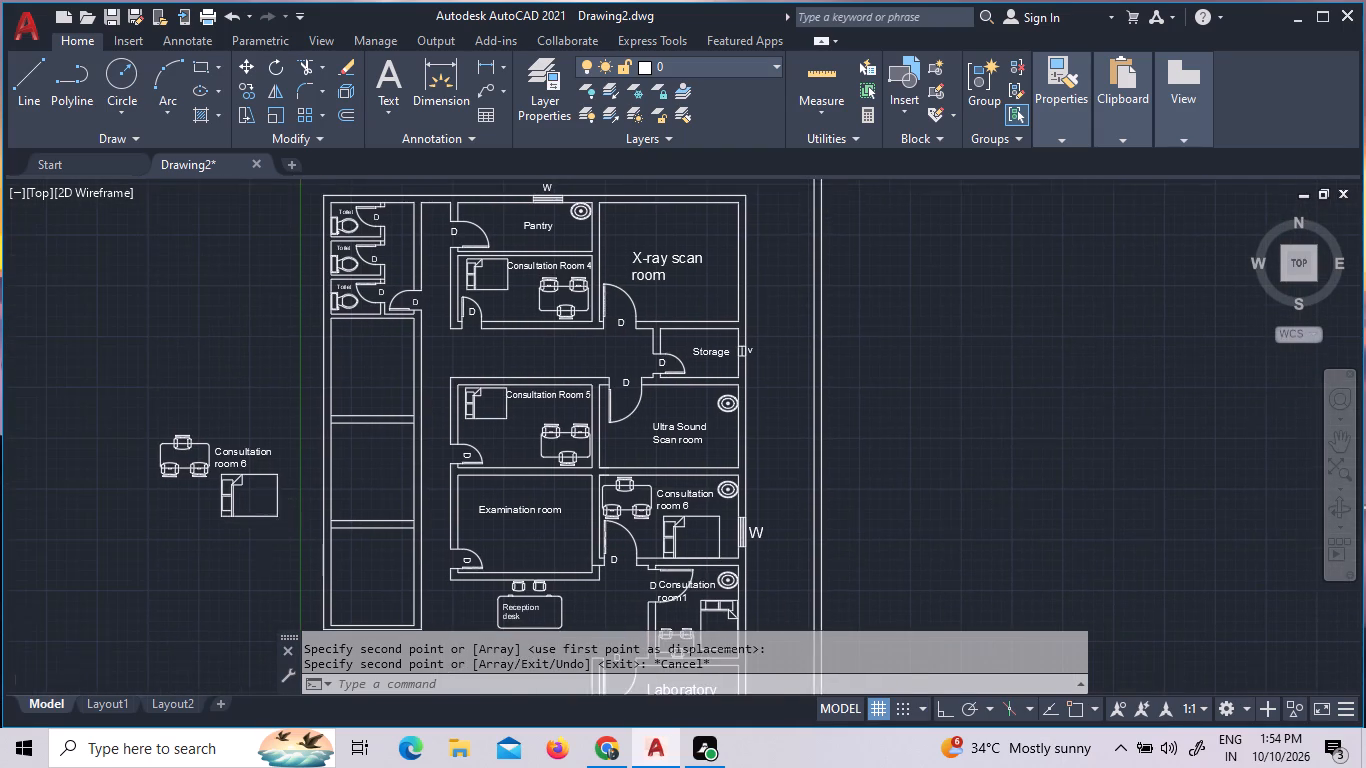
scroll(262, 527, "up", 1)
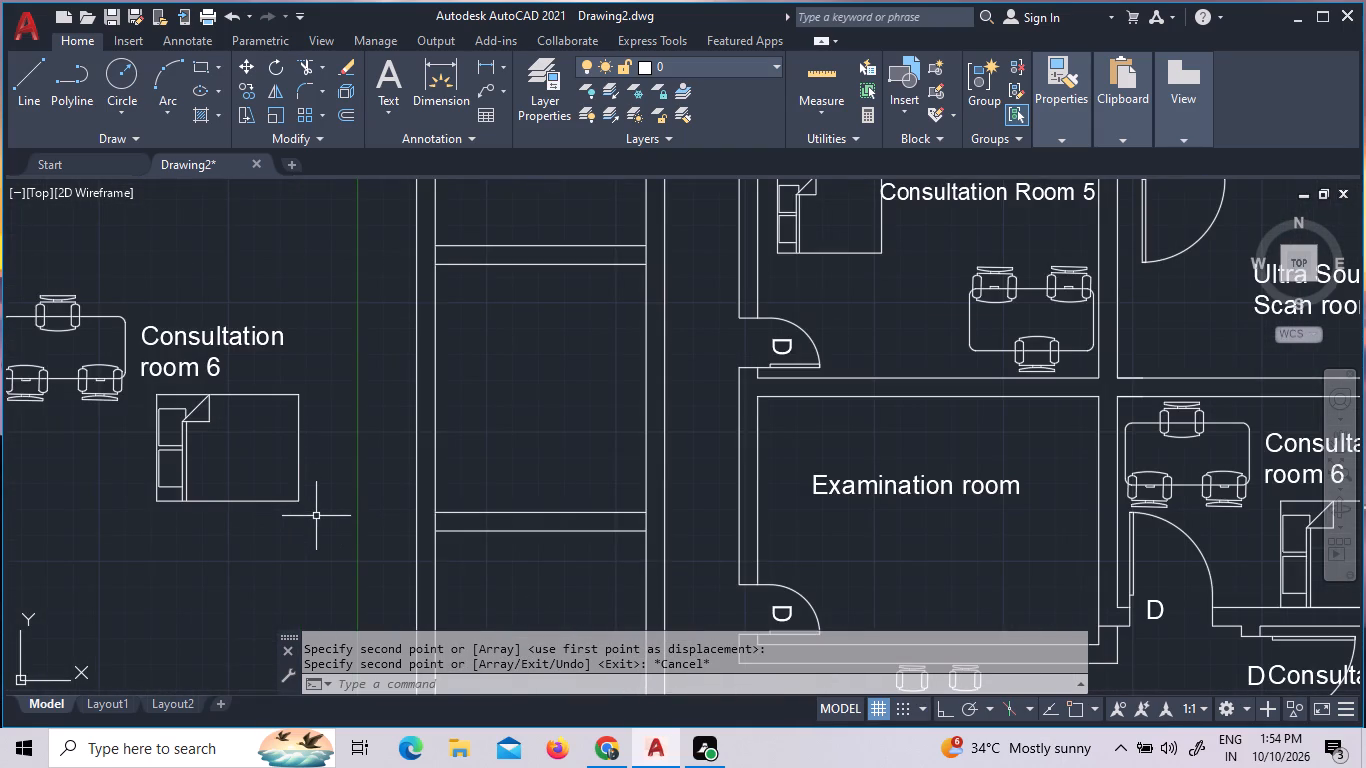
left_click(316, 516)
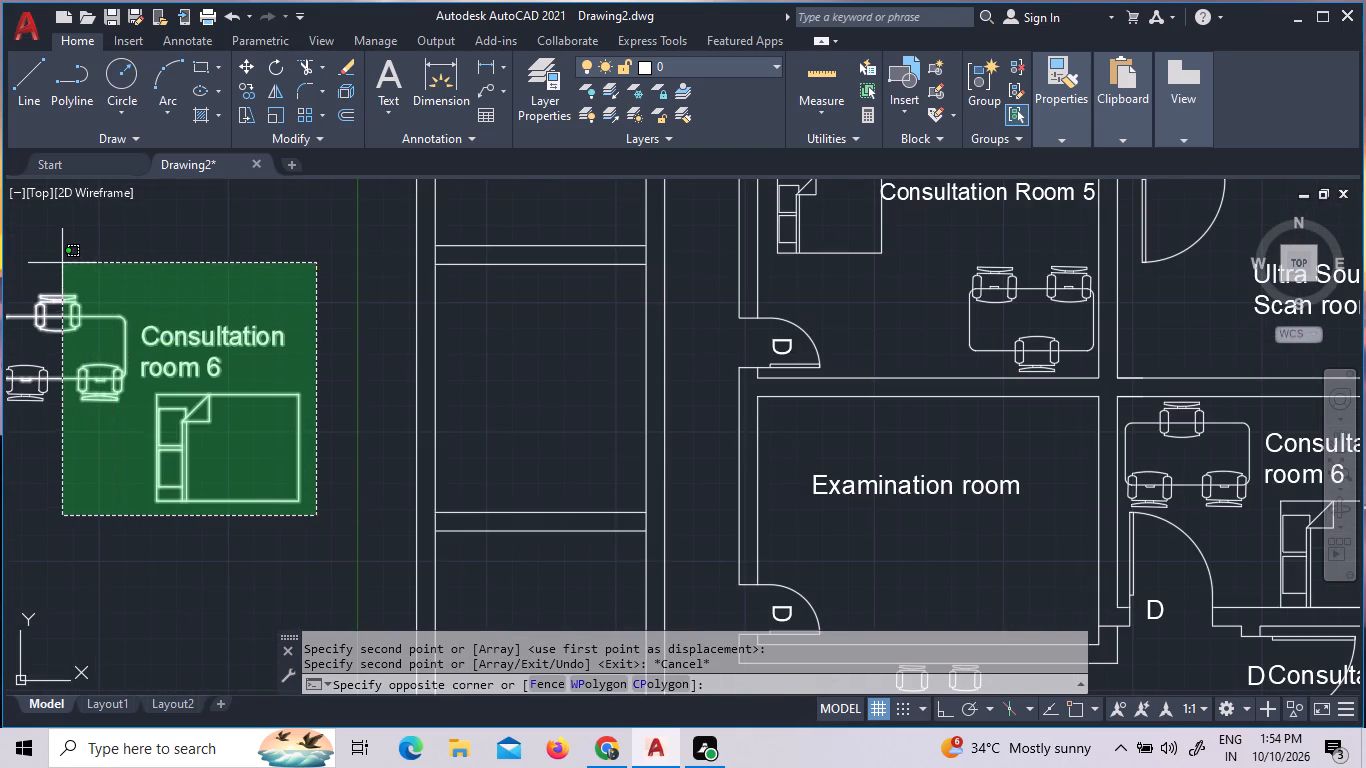
left_click(38, 264)
right_click(42, 262)
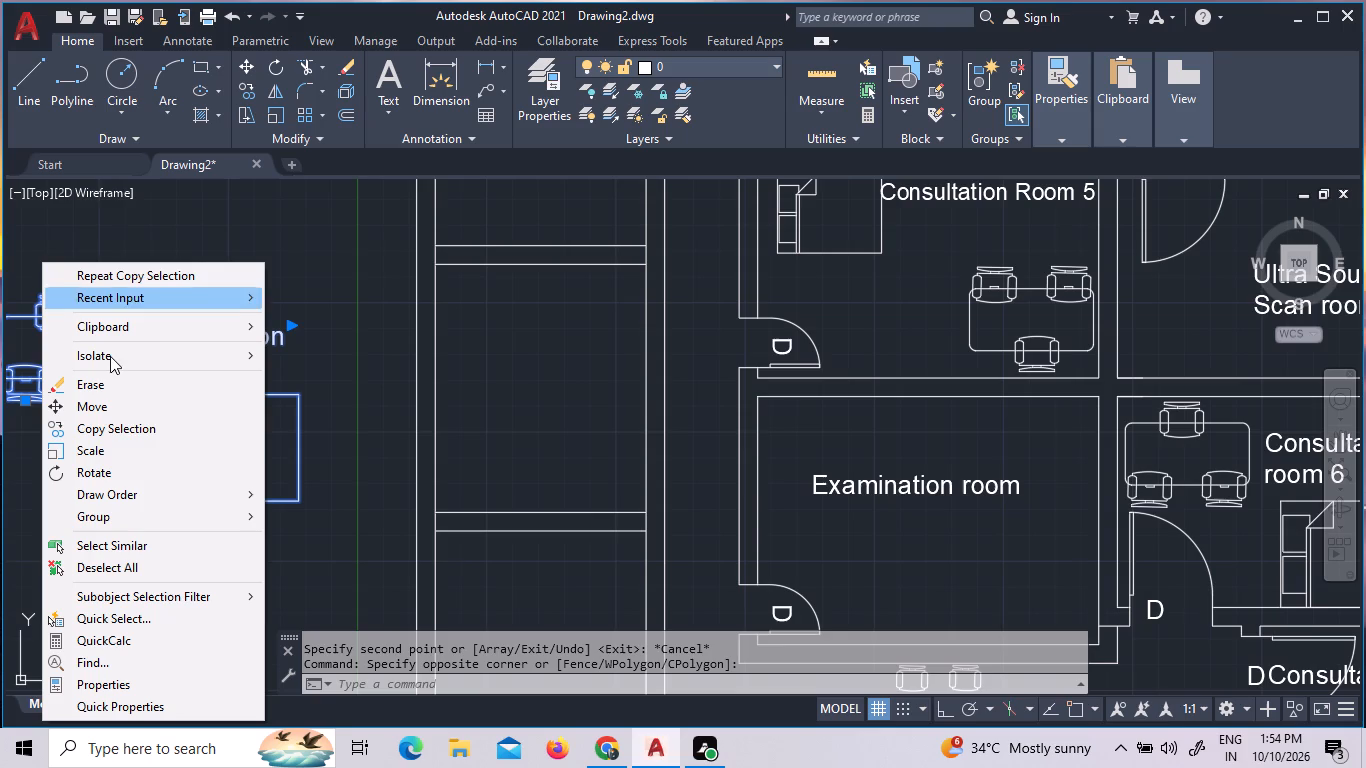
left_click(141, 463)
left_click(143, 463)
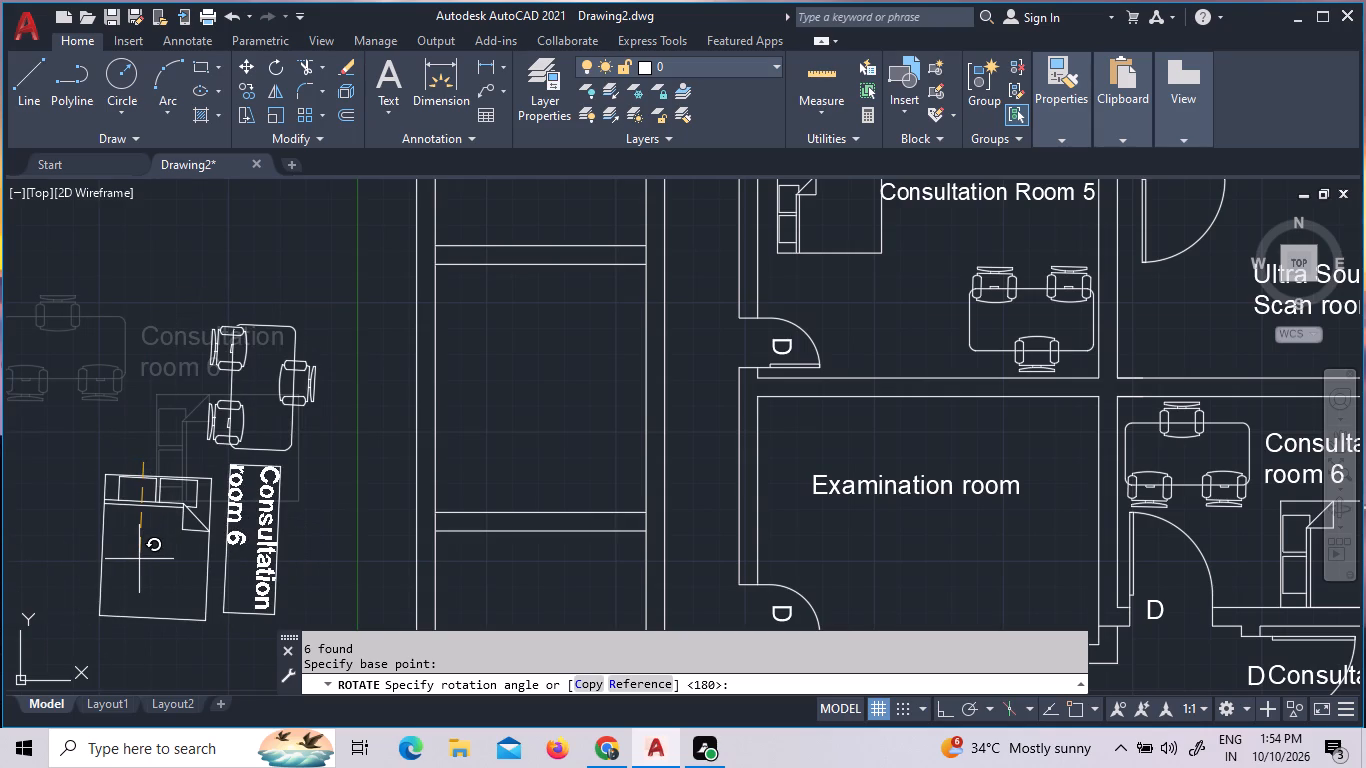
key("F8")
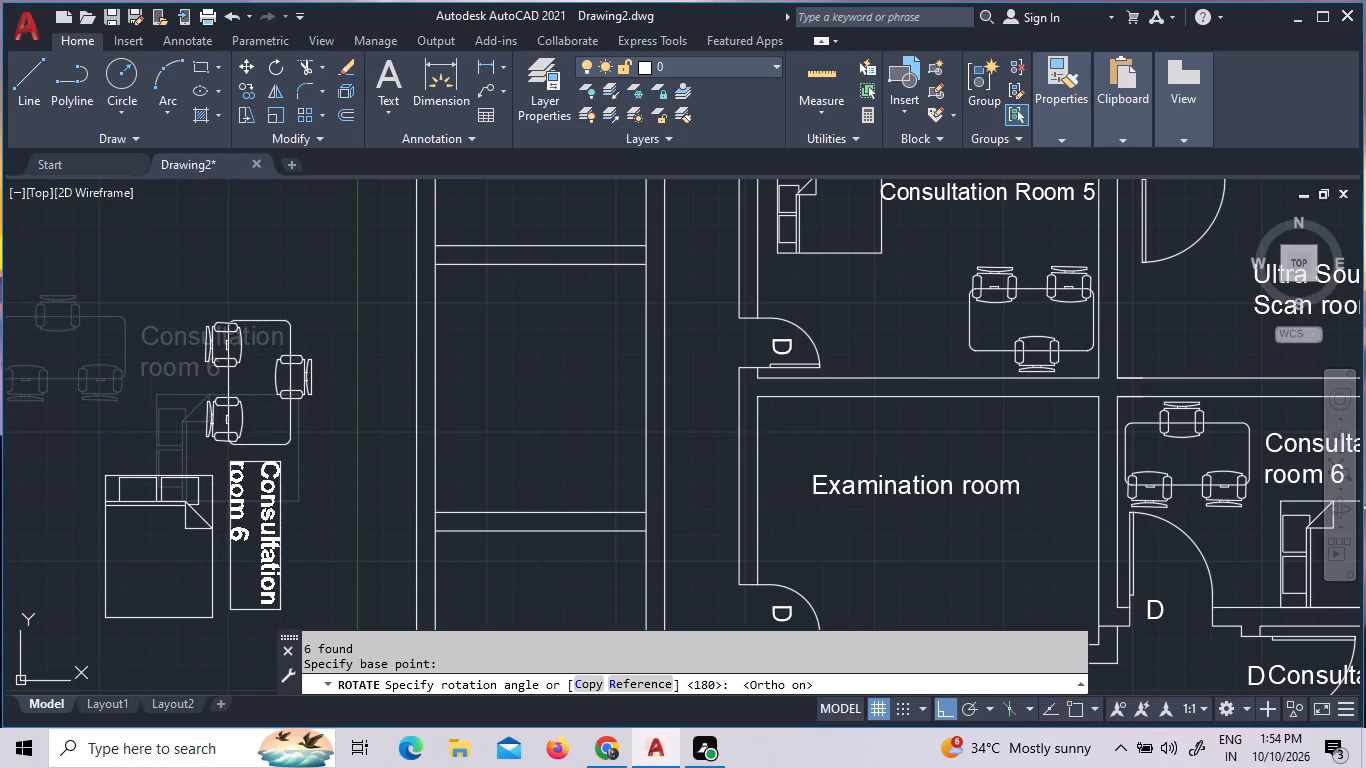
left_click(147, 559)
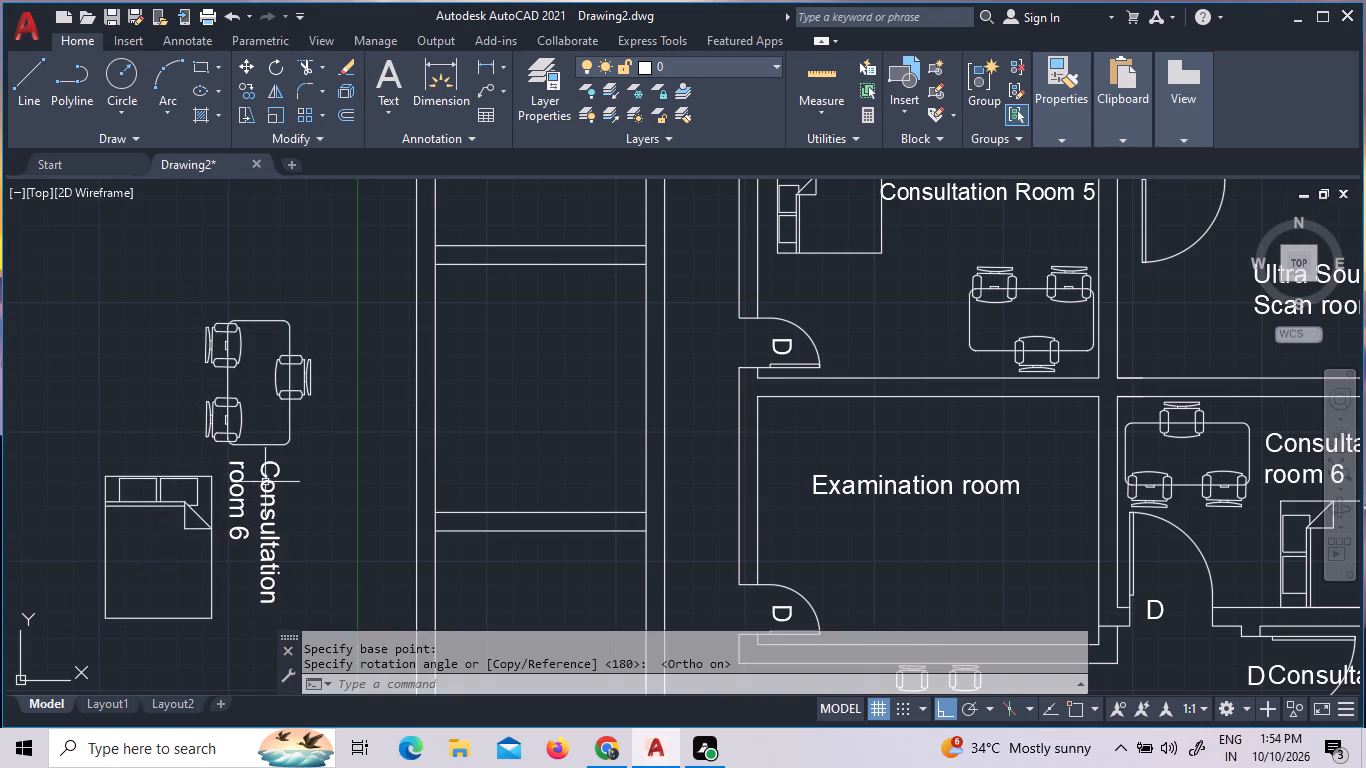
Rotate the copied Consultation room 6 label 90° counterclockwise so it reads horizontally.
left_click(306, 545)
left_click(227, 472)
right_click(227, 472)
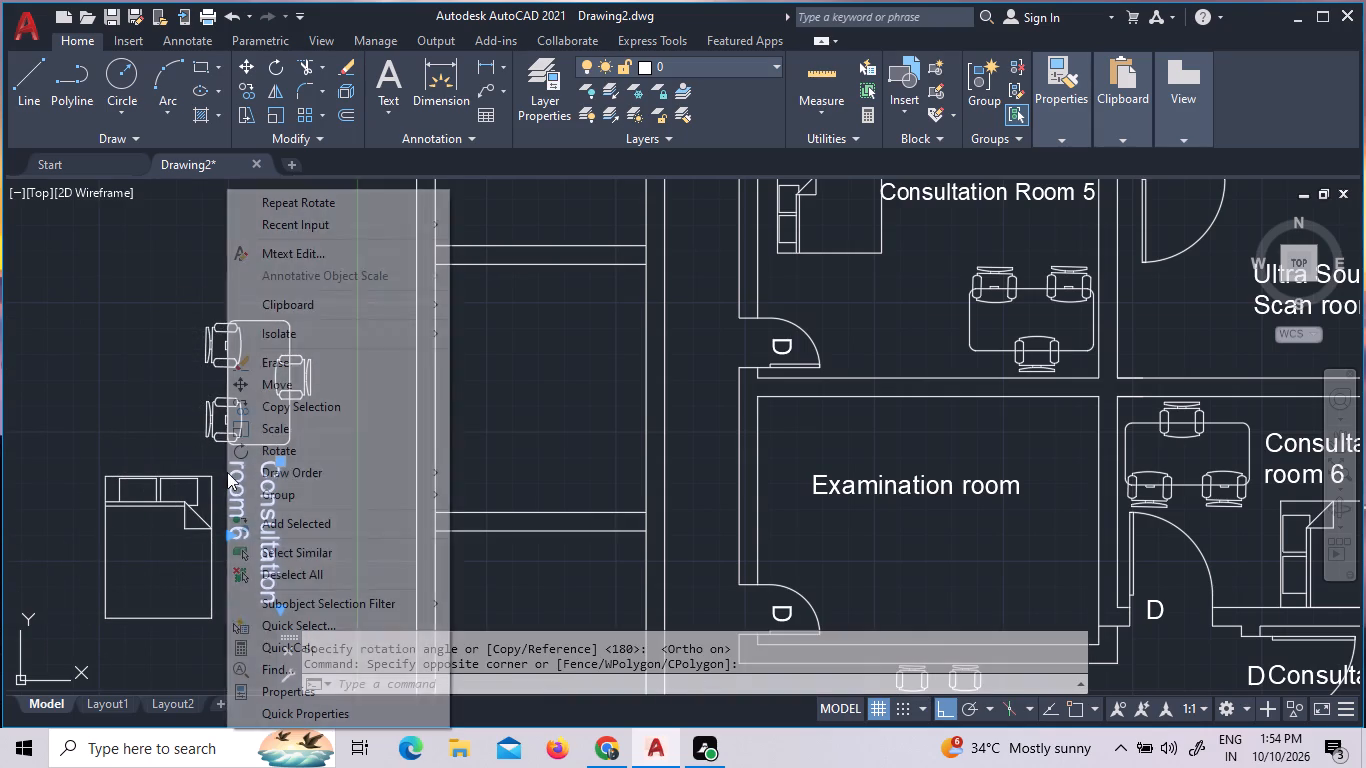
left_click(306, 456)
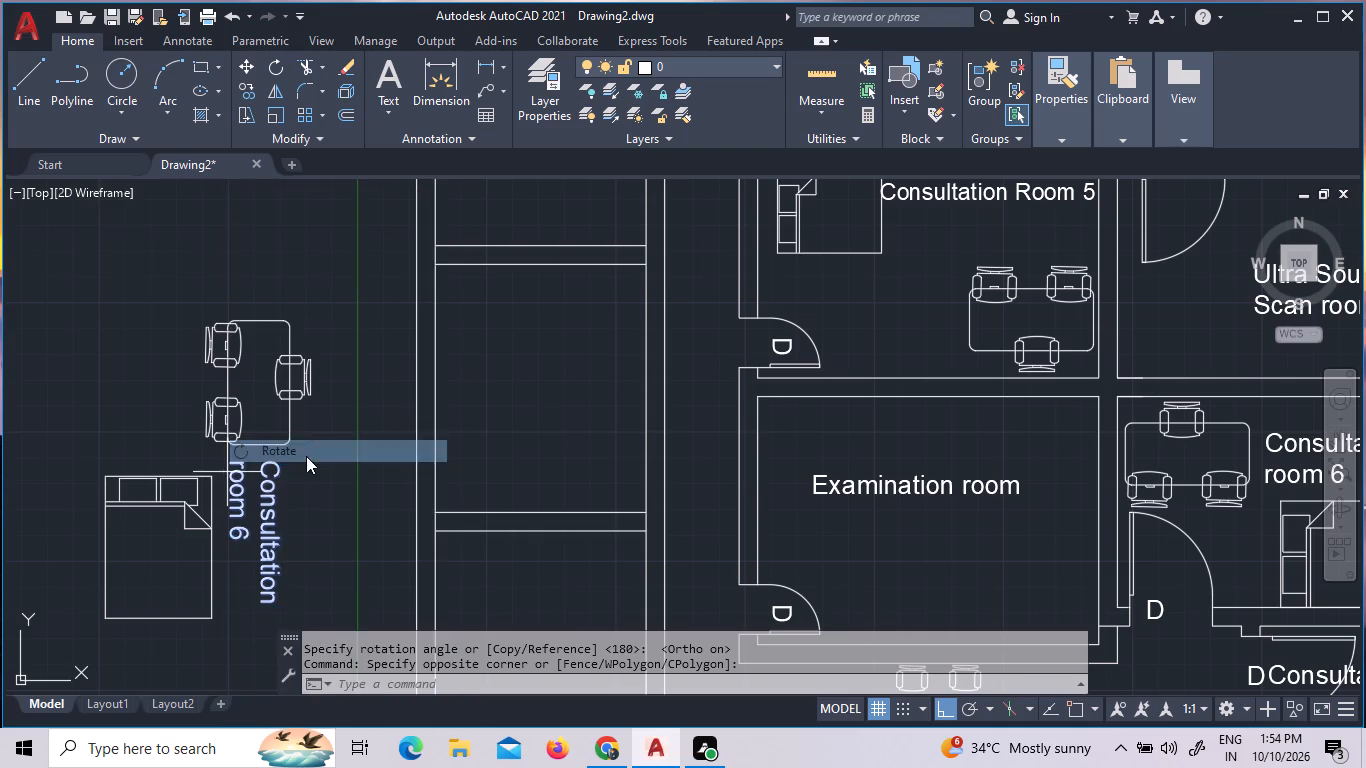
left_click(283, 471)
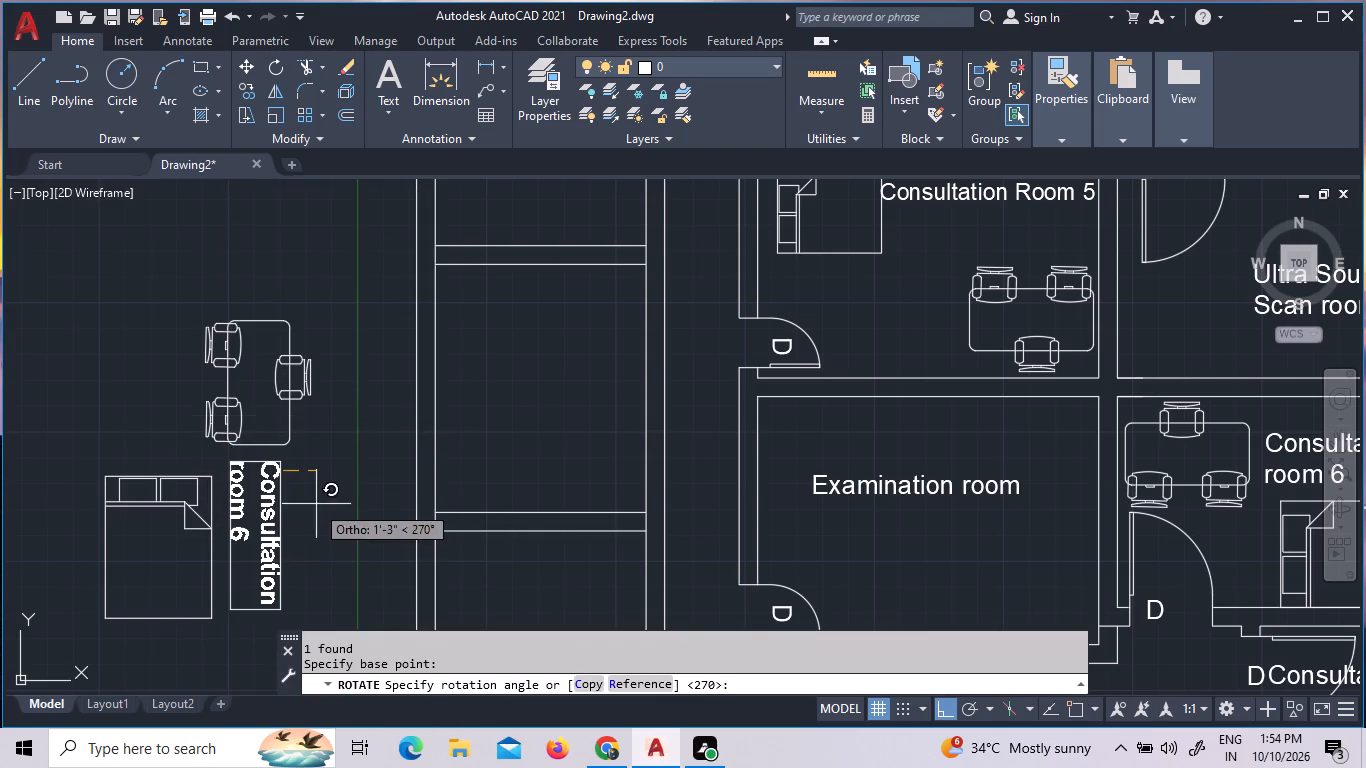
left_click(294, 416)
Rotate the copied desk and its three chairs another 90° clockwise, with the paired chairs on the north side.
left_click(317, 434)
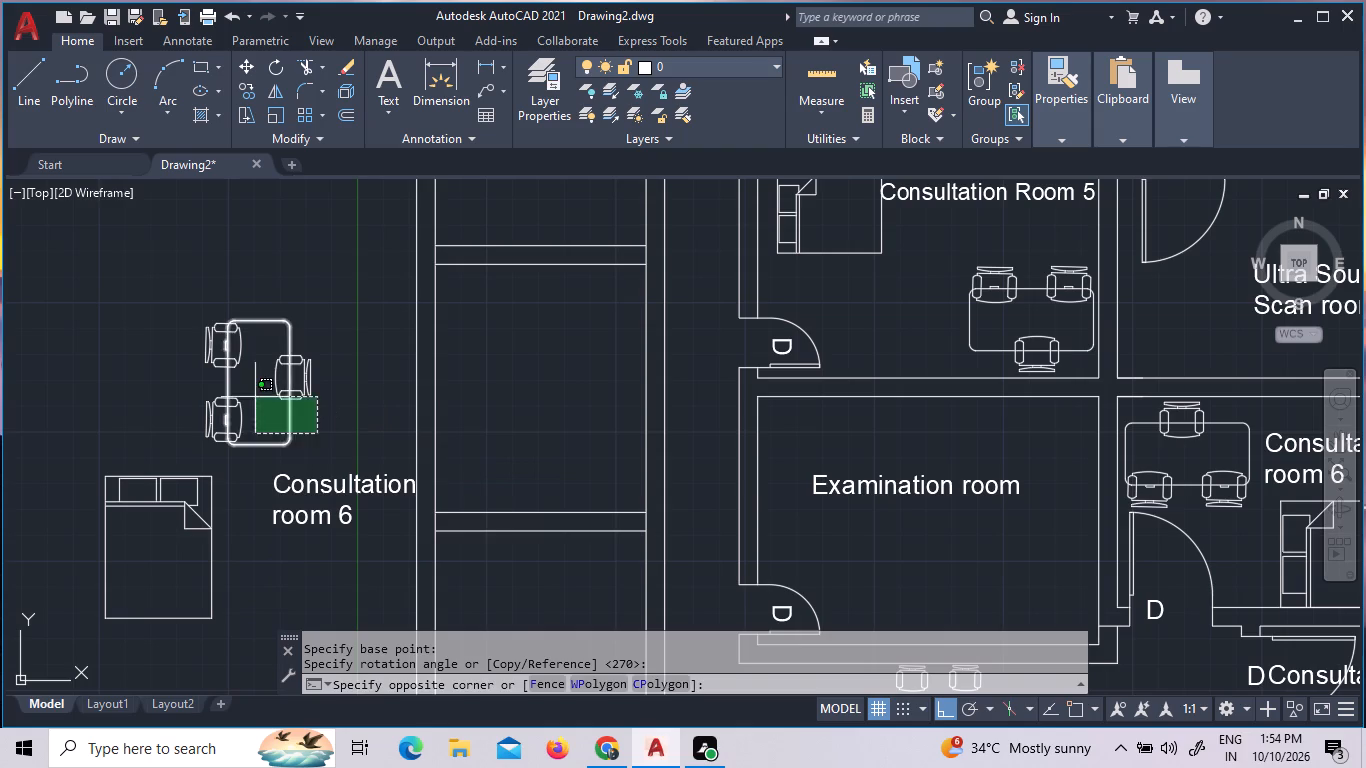
left_click(242, 391)
left_click(251, 400)
left_click(200, 415)
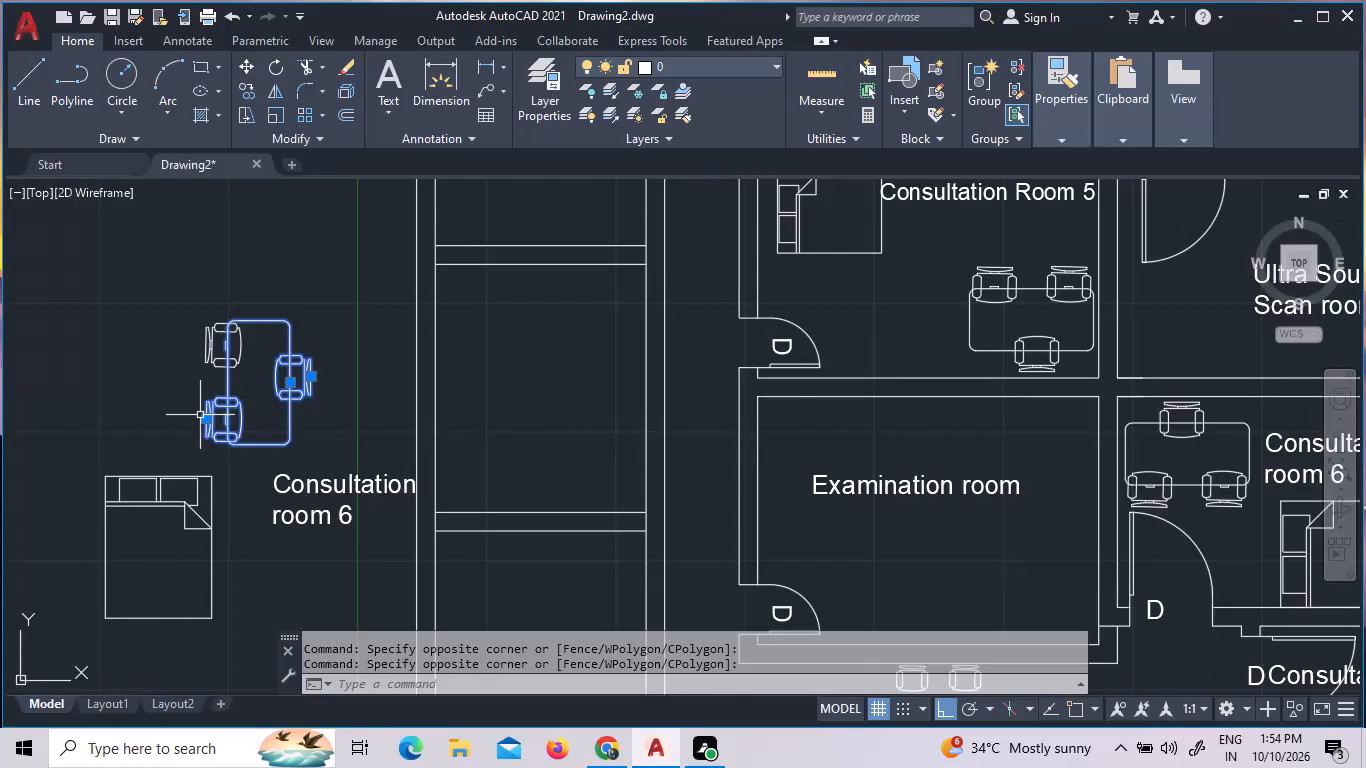
left_click(281, 341)
left_click(204, 336)
right_click(205, 335)
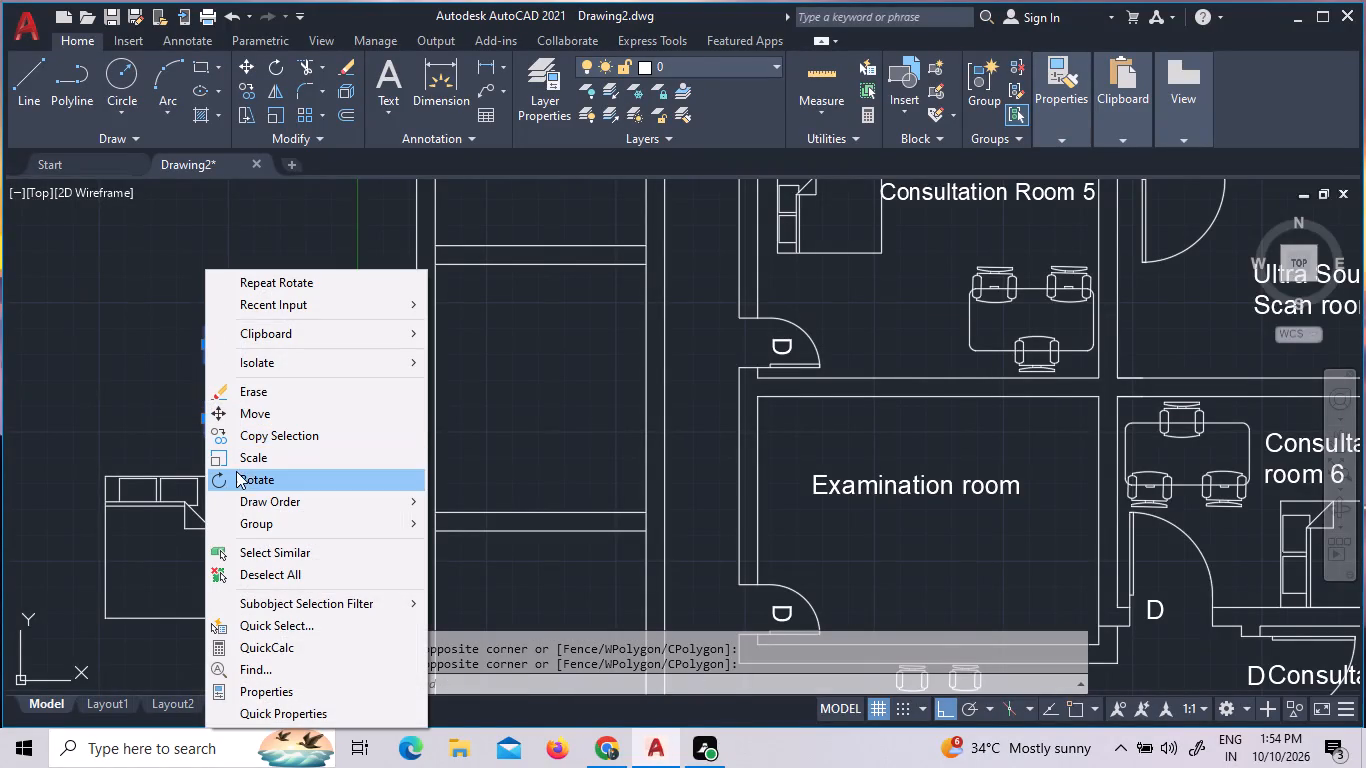
left_click(293, 474)
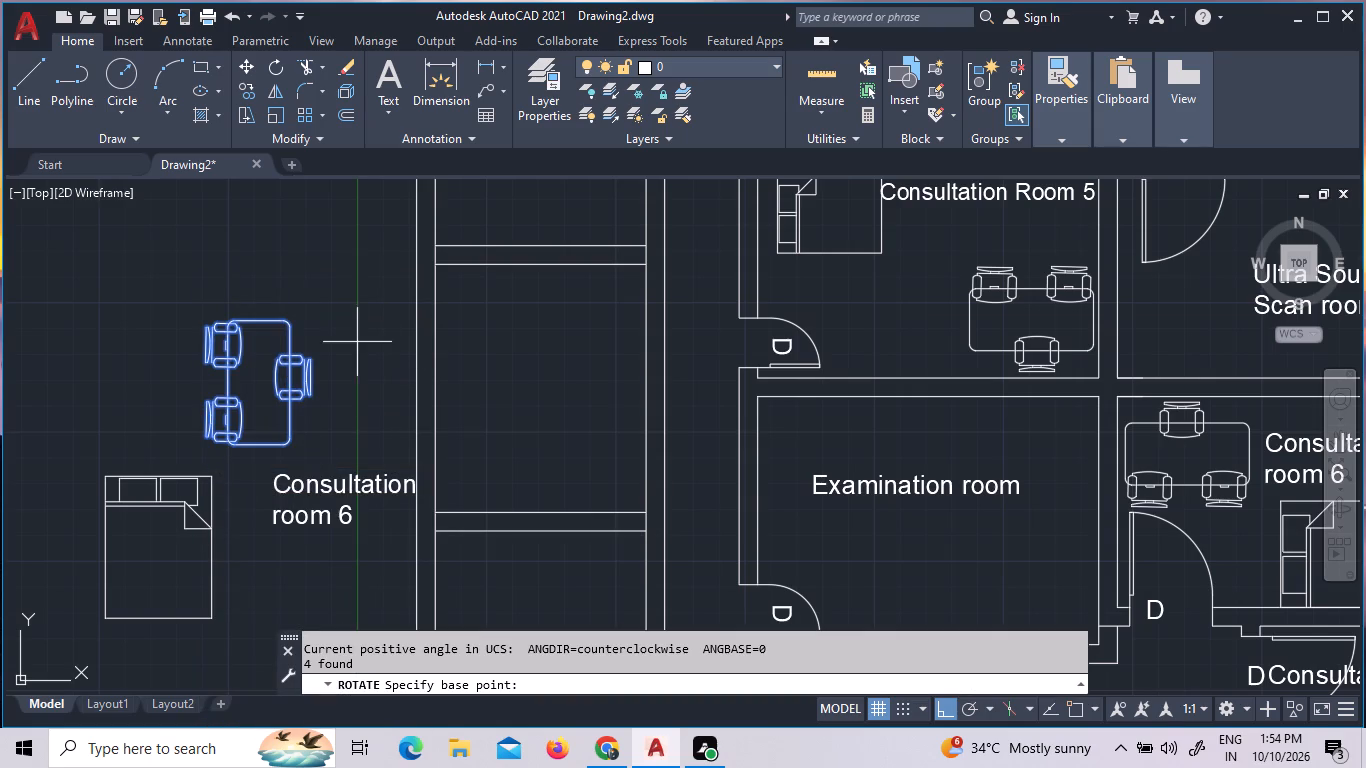
left_click(289, 323)
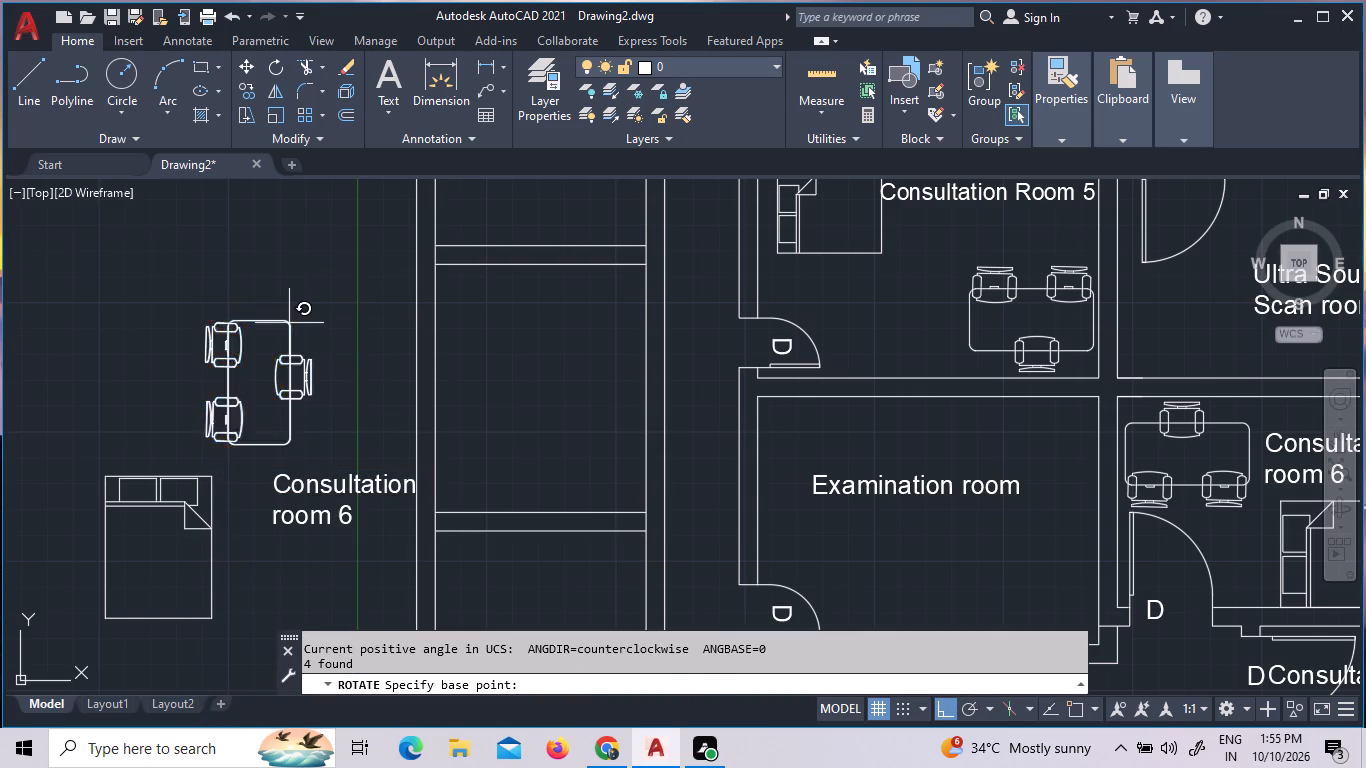
left_click(341, 400)
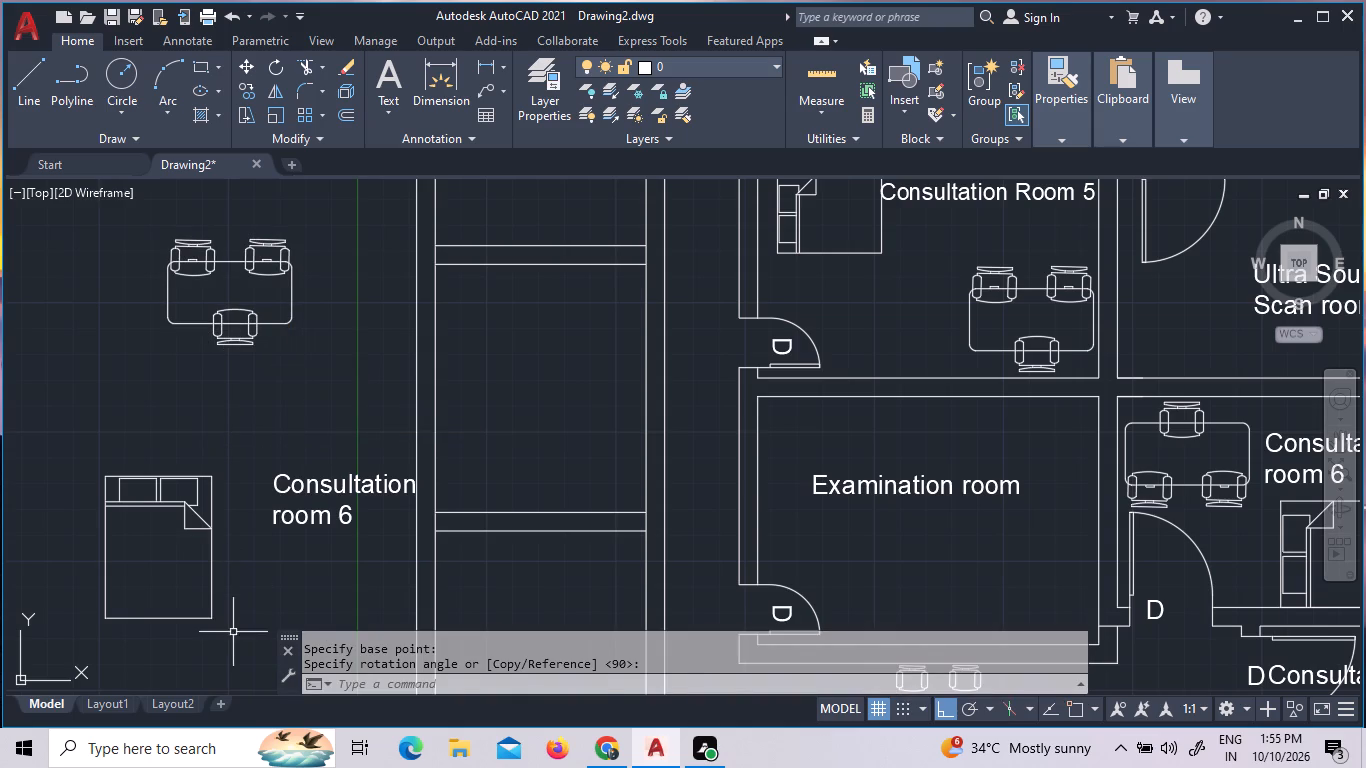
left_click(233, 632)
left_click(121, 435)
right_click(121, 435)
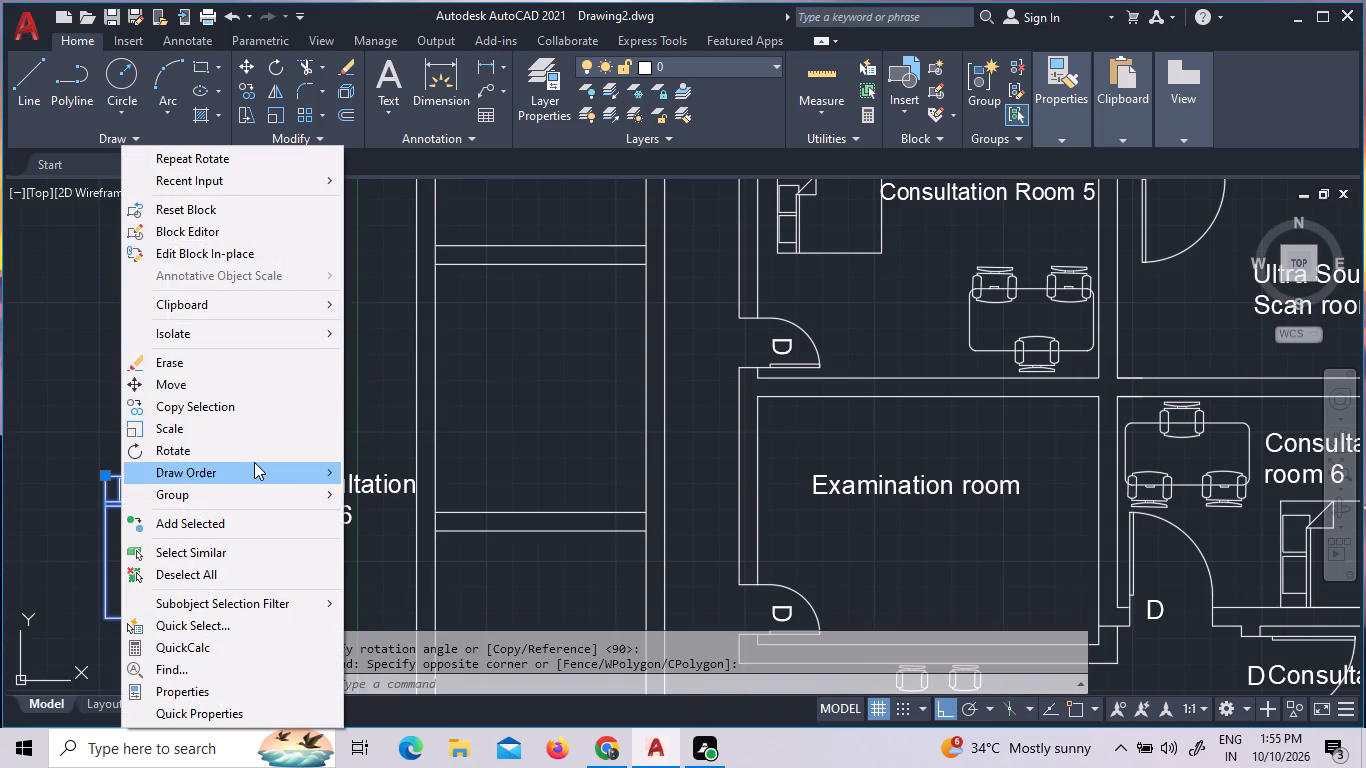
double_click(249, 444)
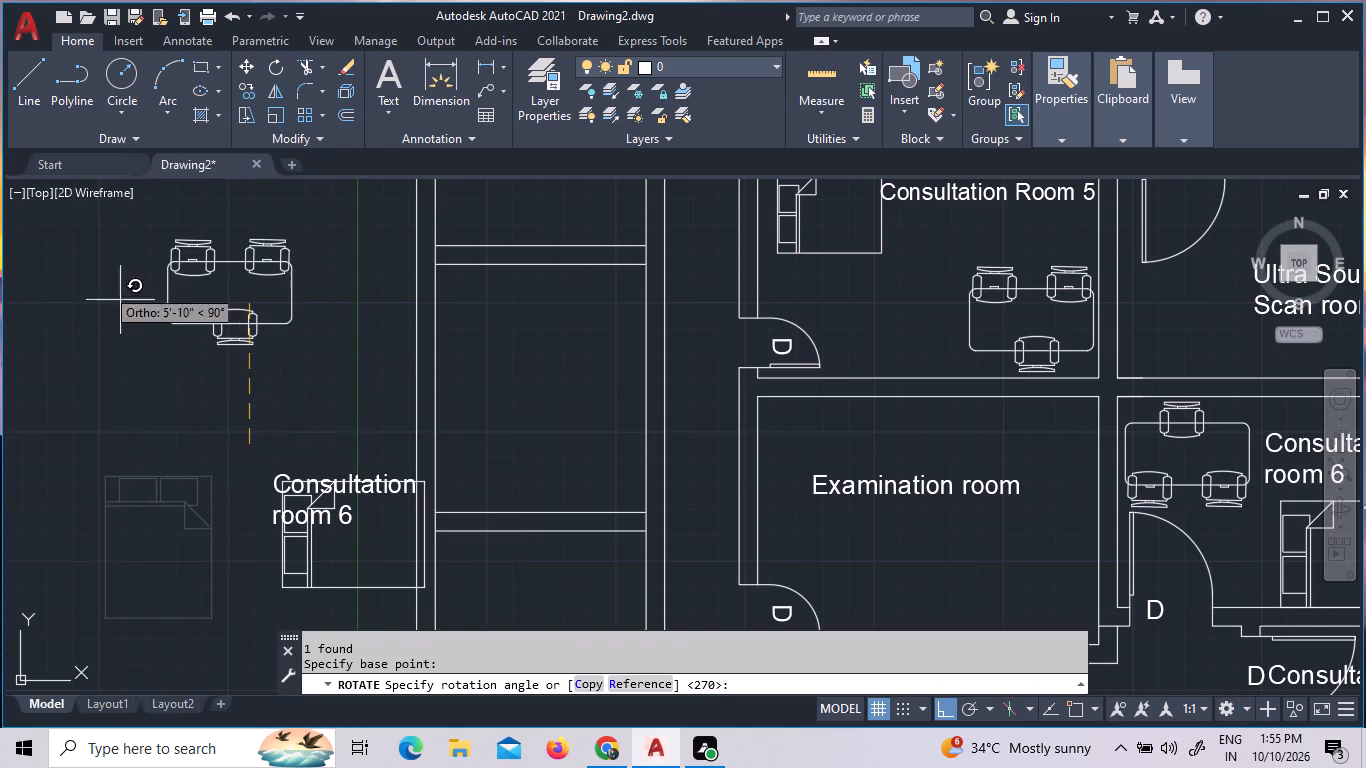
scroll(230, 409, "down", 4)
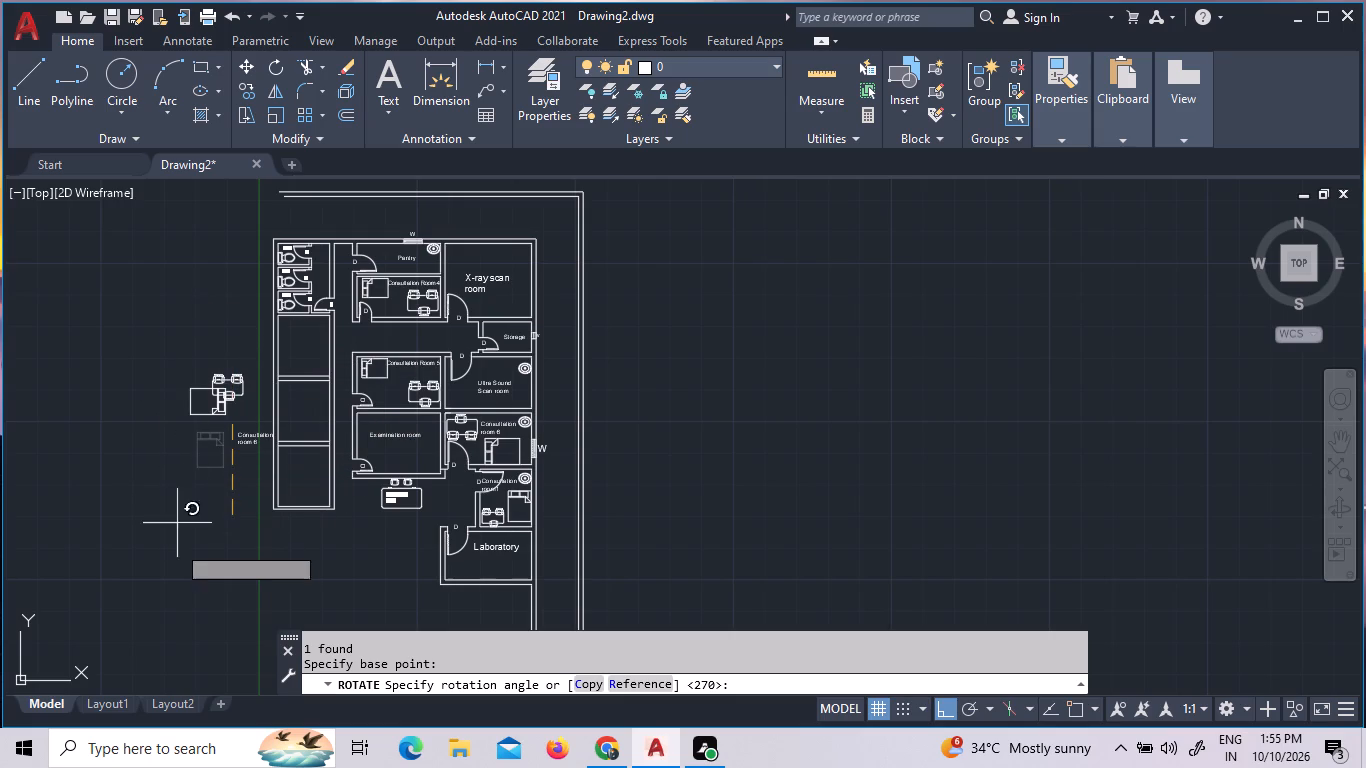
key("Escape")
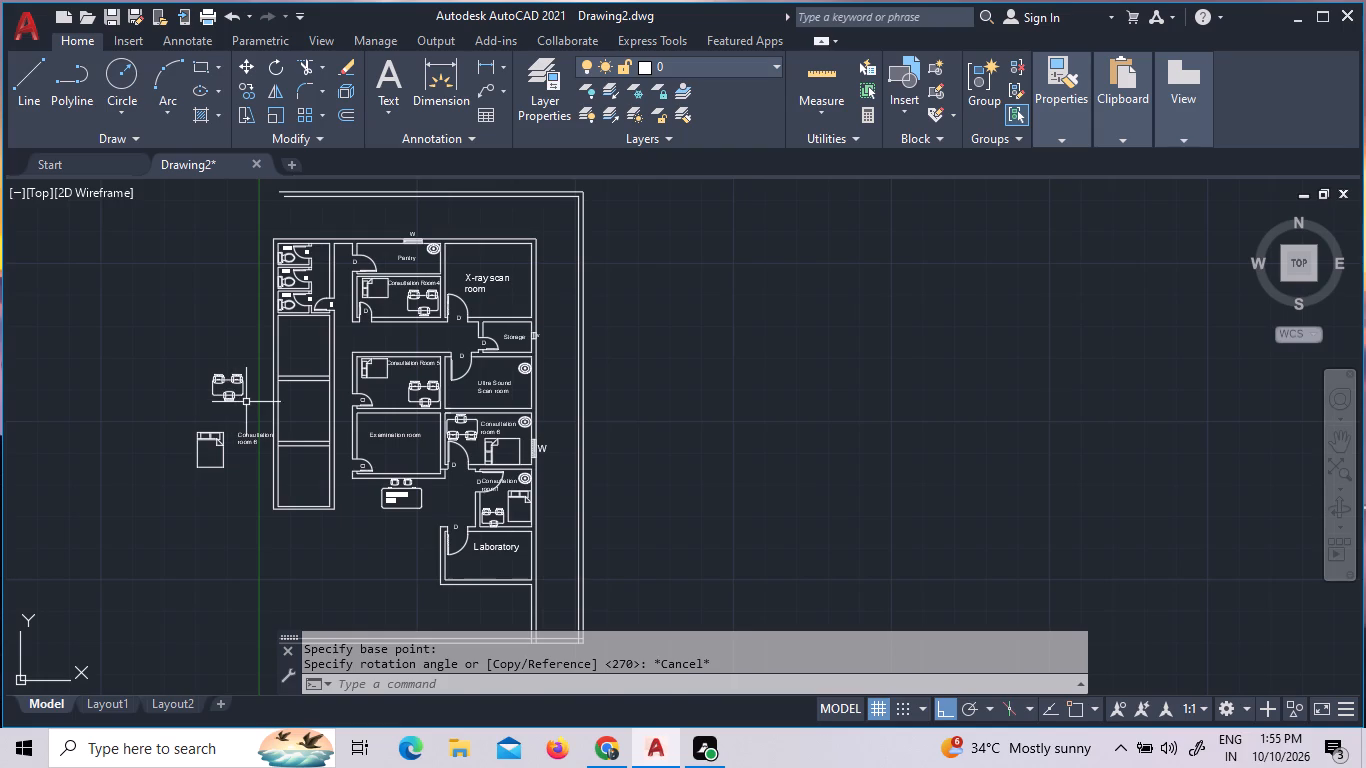
Copy the rotated desk and three chairs into the southeast corner of the west bay's north enclosed room, with Ortho off.
left_click(246, 402)
left_click(177, 334)
right_click(177, 330)
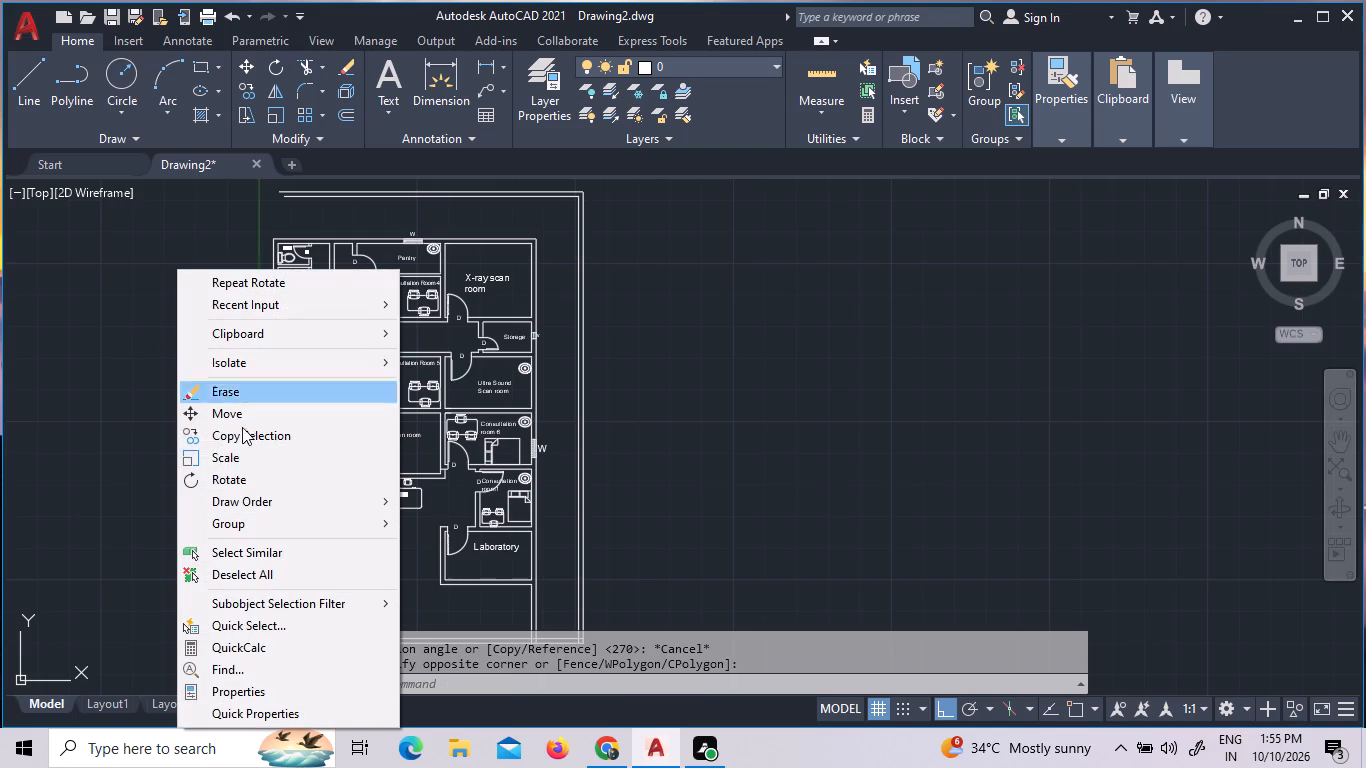
double_click(253, 430)
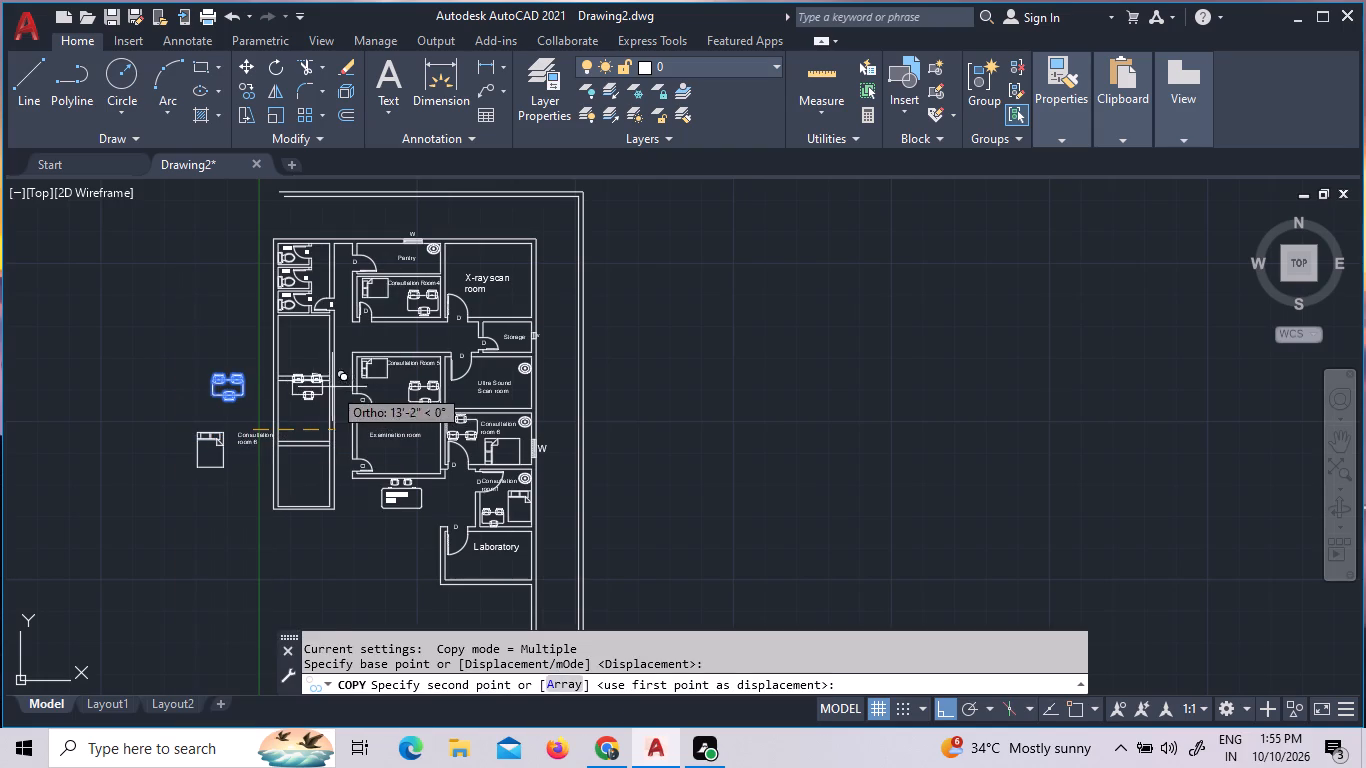
scroll(332, 387, "up", 3)
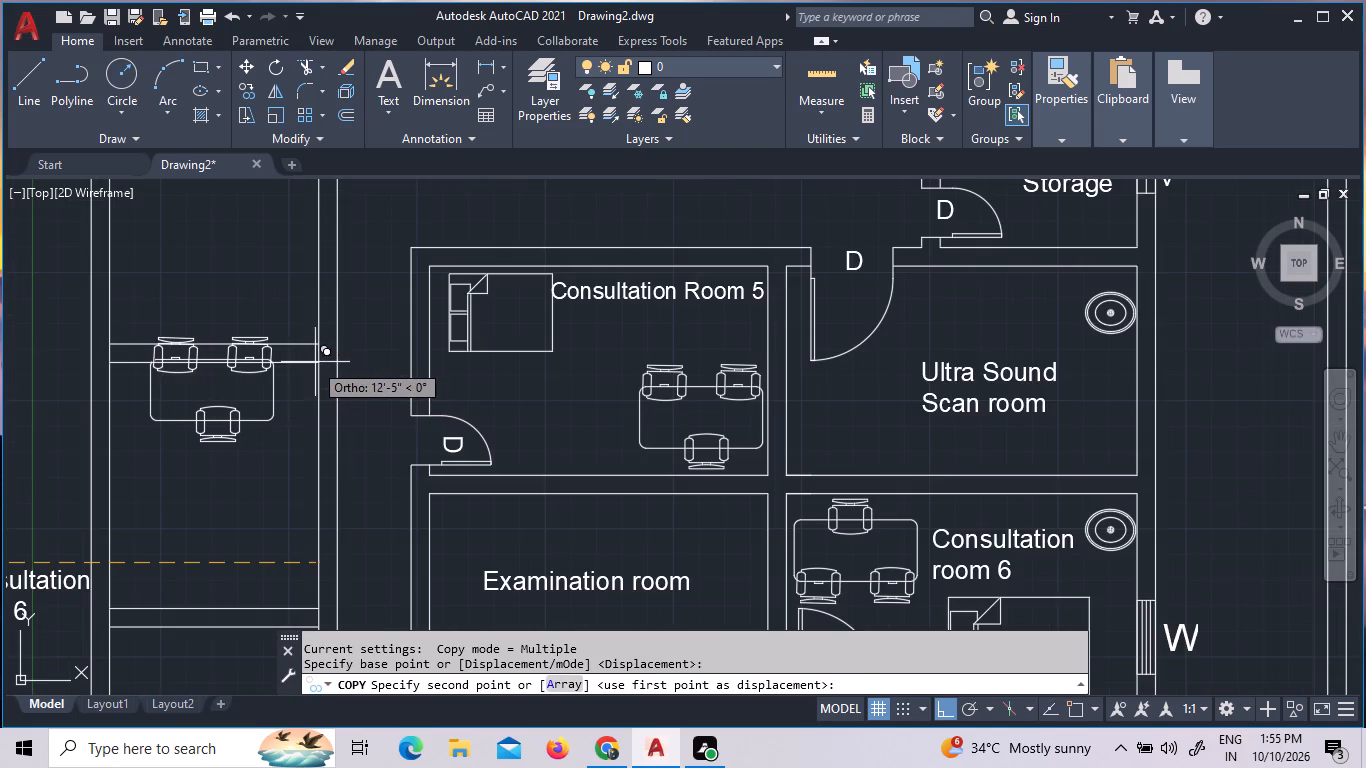
key("F8")
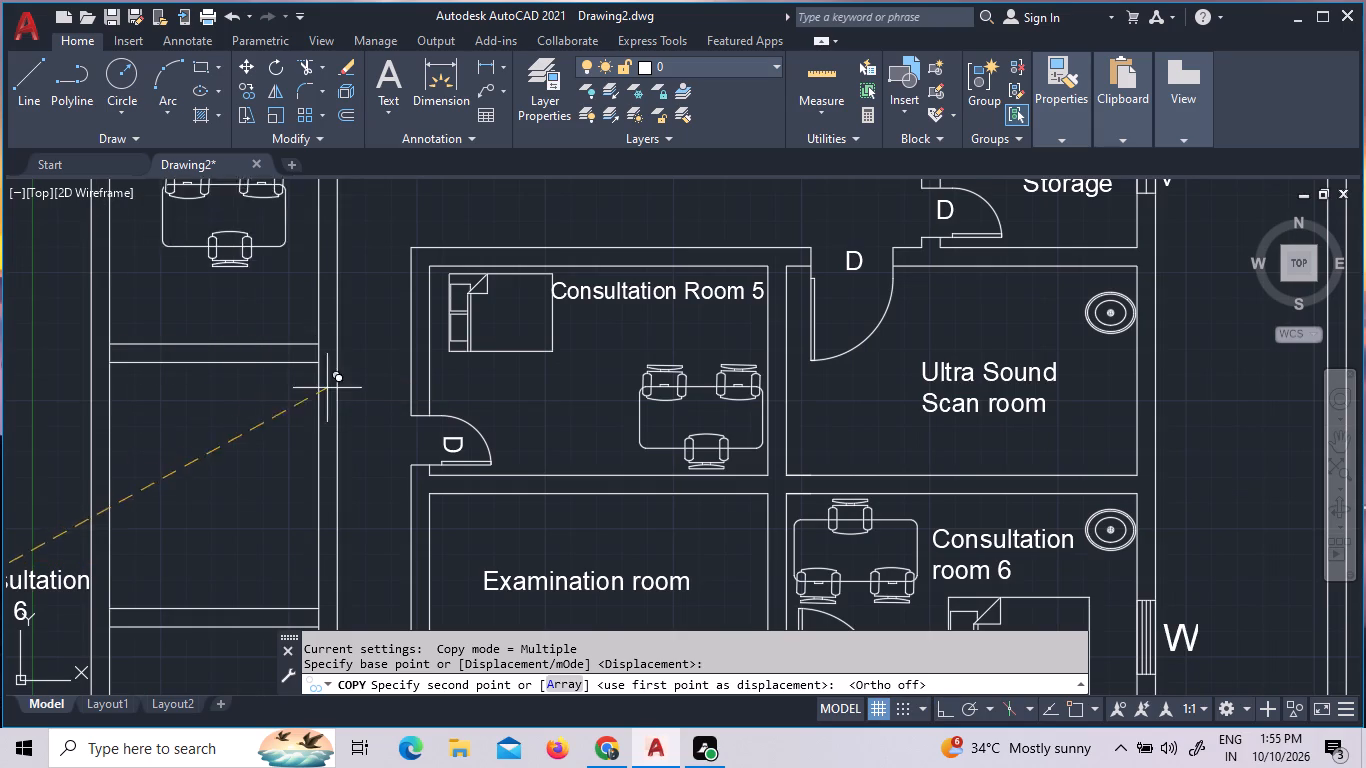
left_click(354, 464)
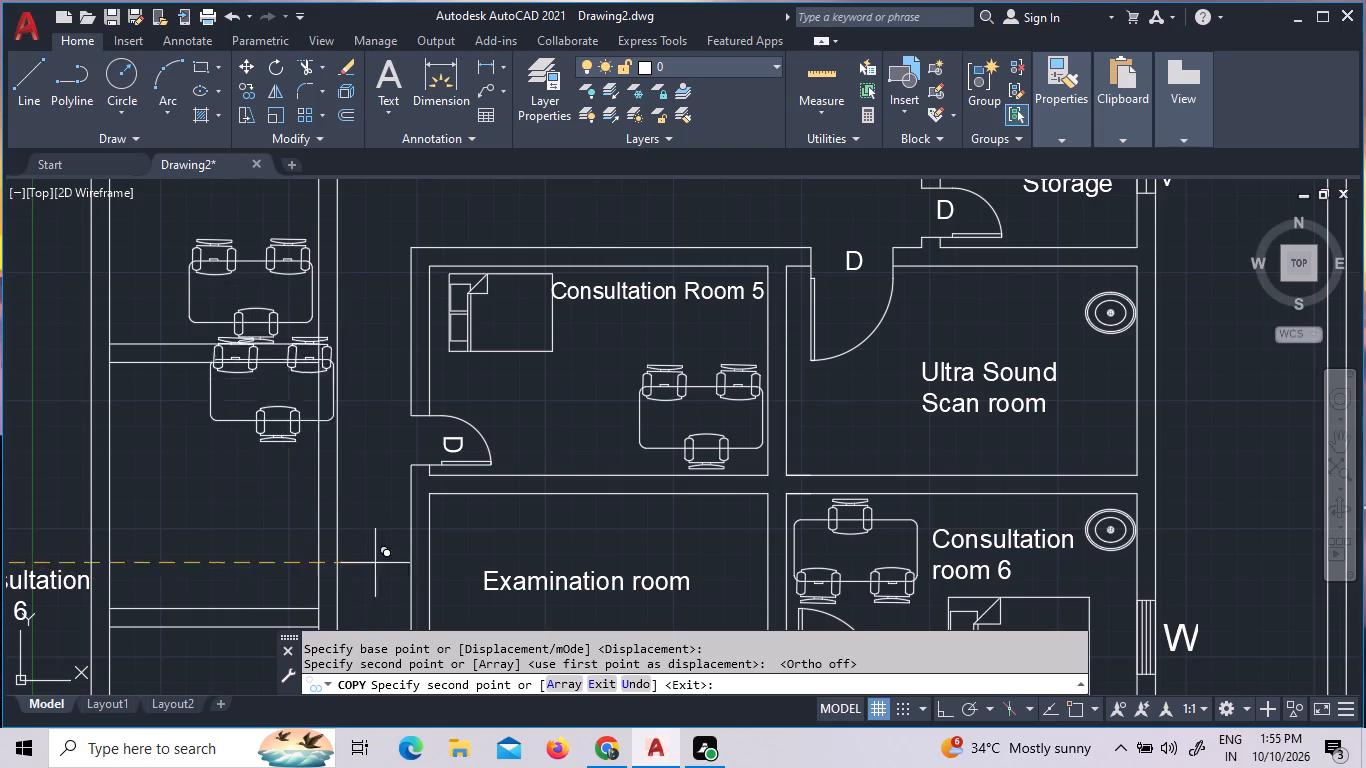
Place another copy of the desk and three chairs in the southeast corner of the west bay's middle room.
scroll(382, 543, "down", 3)
scroll(373, 580, "up", 4)
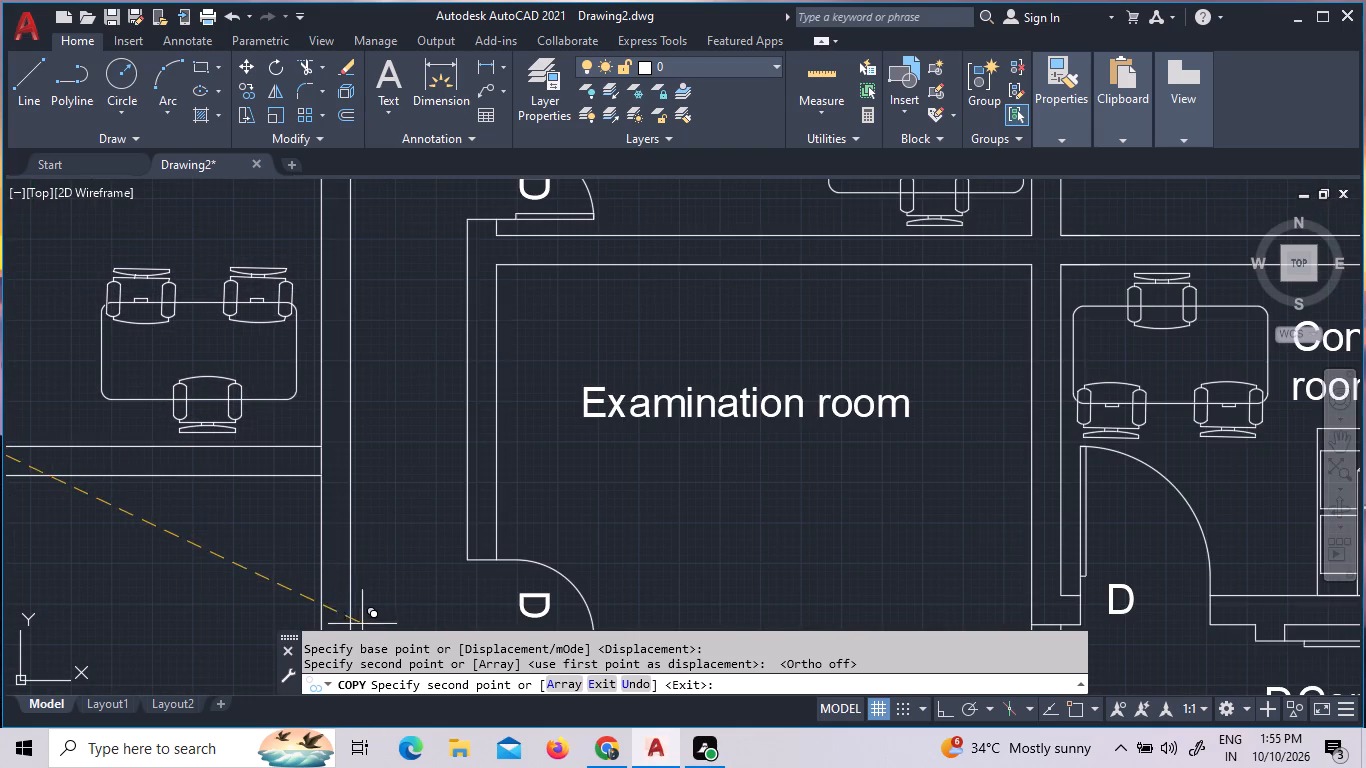
scroll(367, 597, "down", 3)
scroll(354, 613, "up", 3)
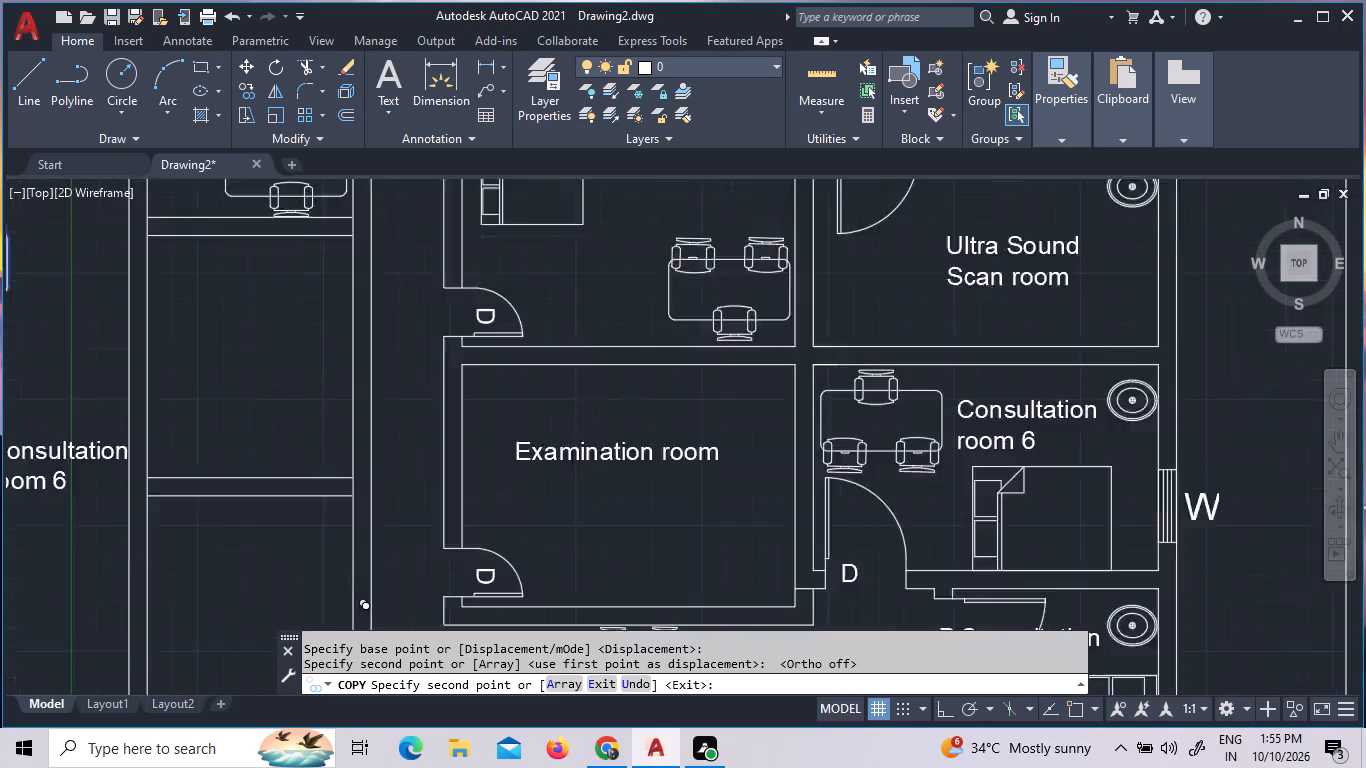
scroll(354, 615, "up", 2)
scroll(377, 605, "down", 3)
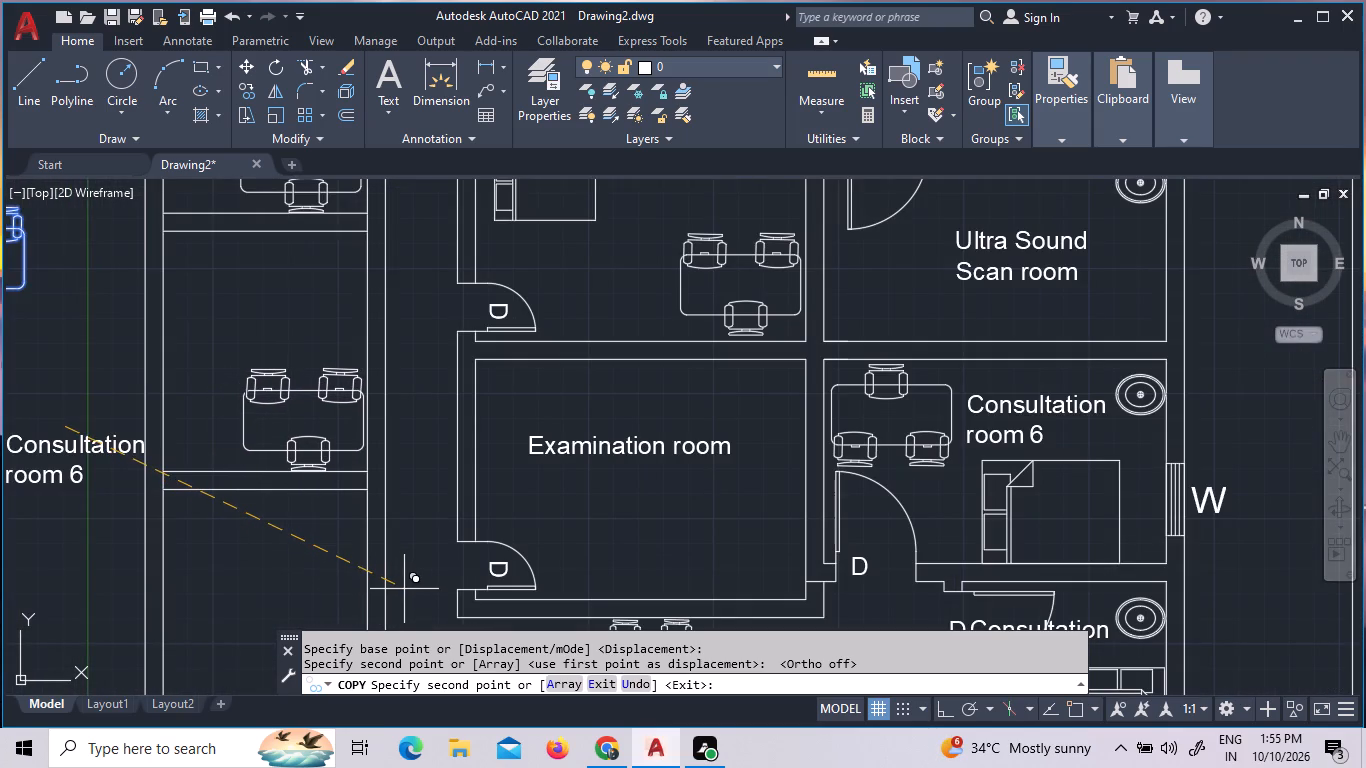
left_click(404, 589)
Place a third copy of the desk and three chairs in the northern part of the west bay's south room.
scroll(415, 556, "down", 3)
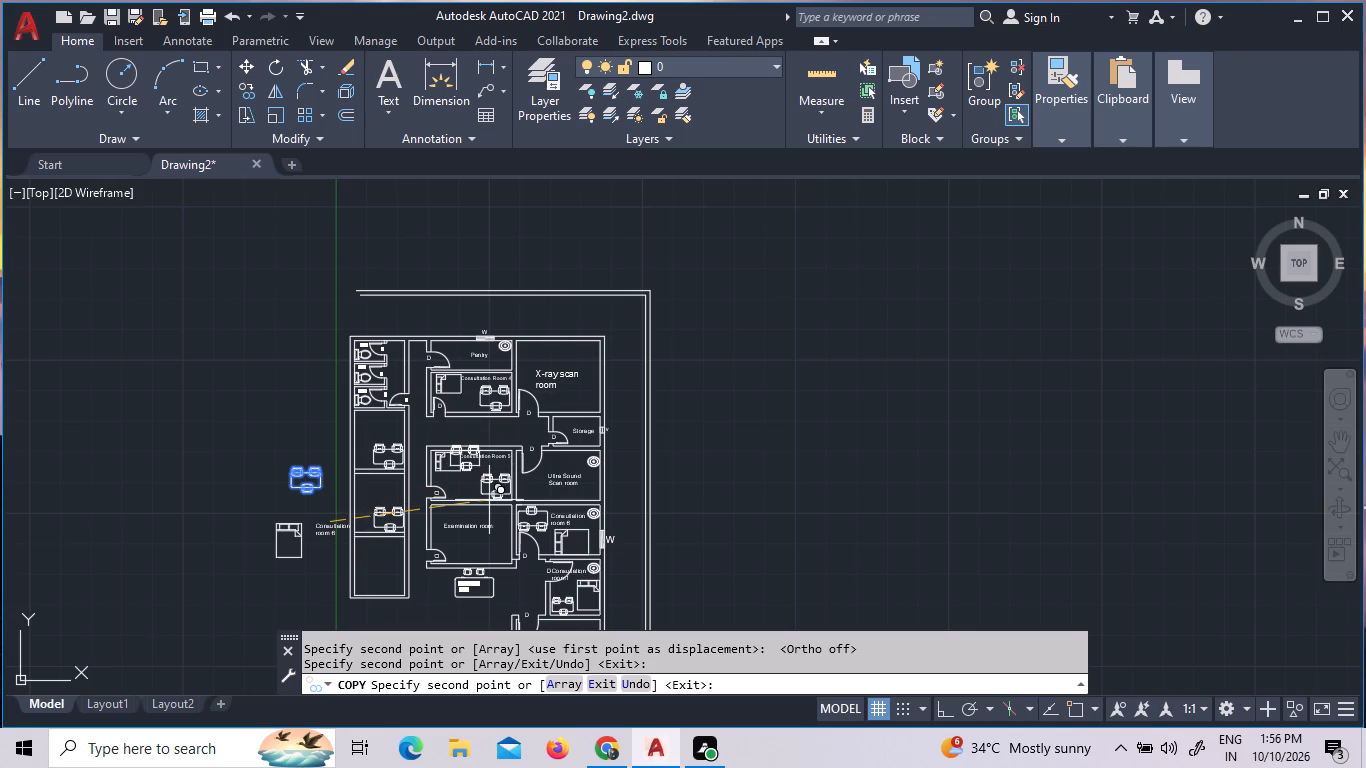
scroll(419, 638, "up", 5)
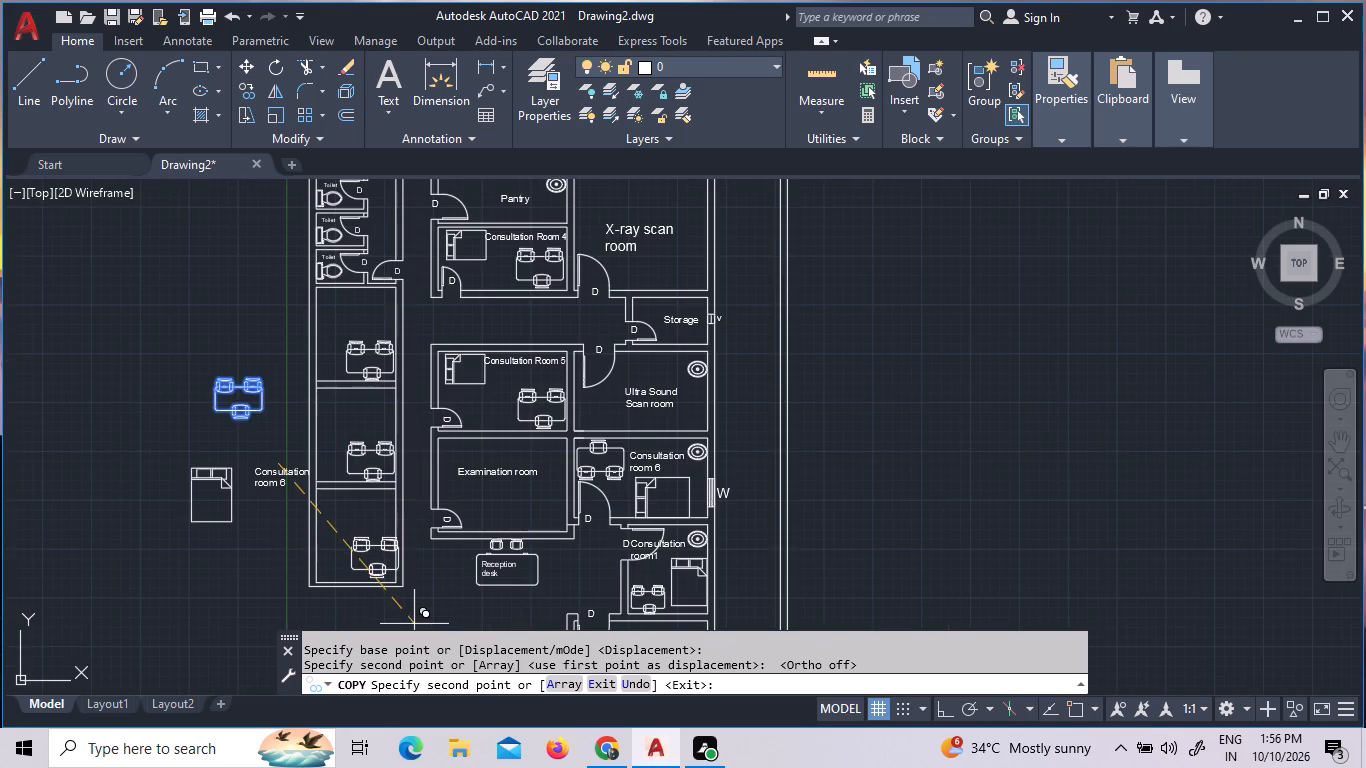
scroll(414, 637, "up", 6)
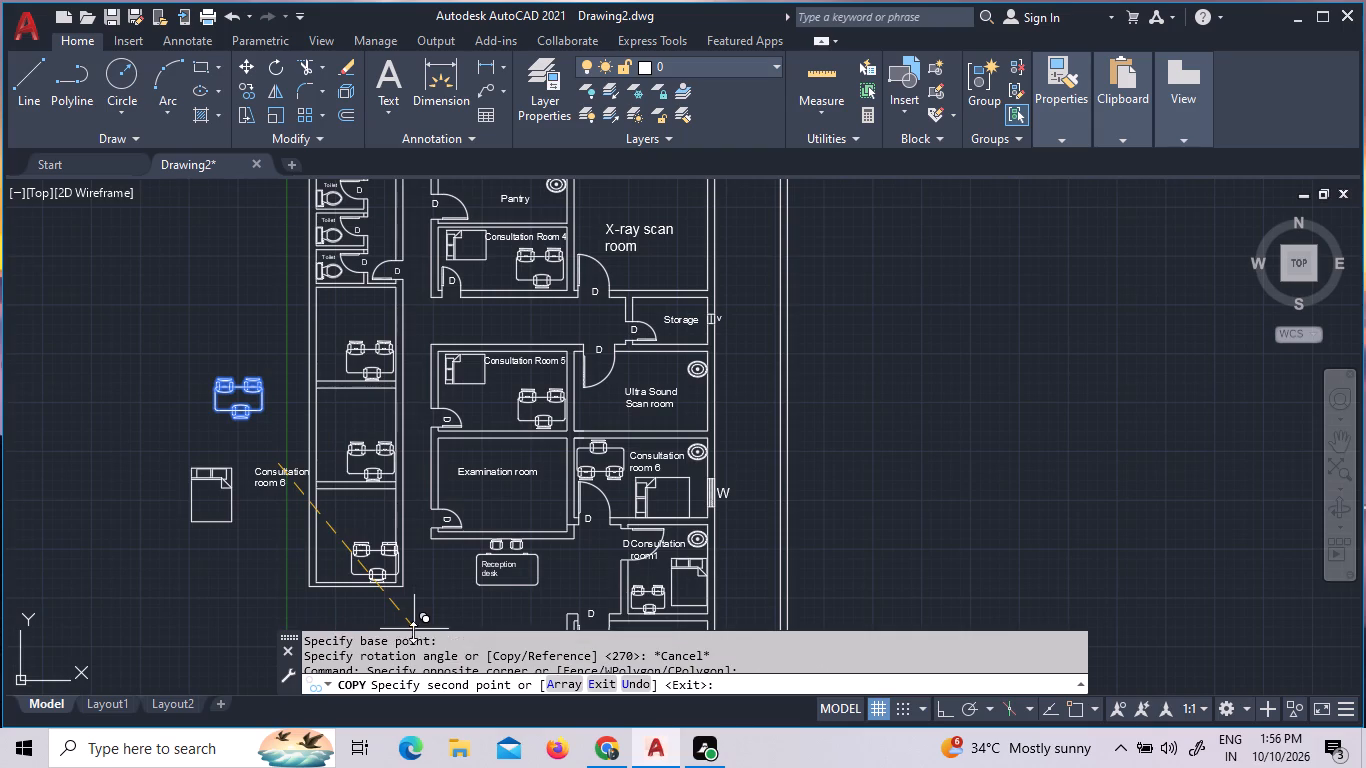
scroll(397, 584, "up", 3)
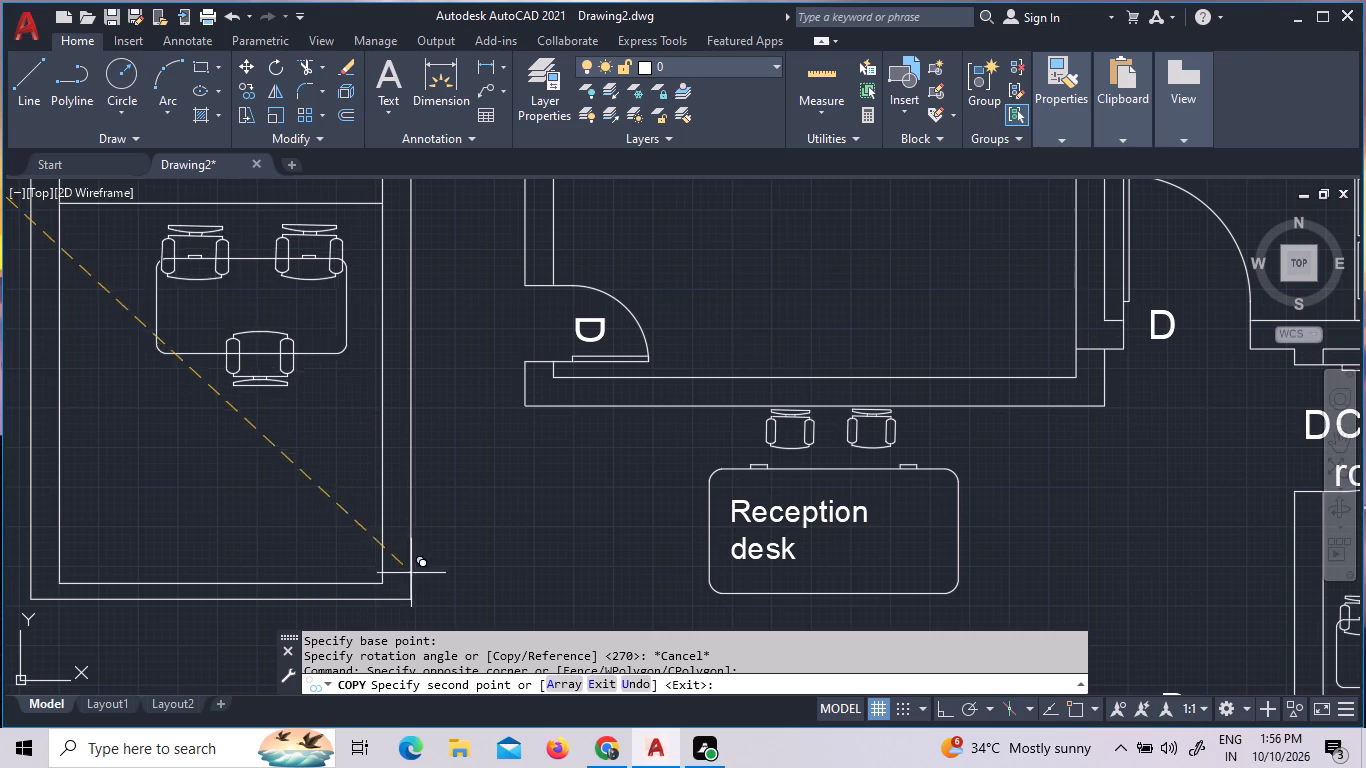
left_click(380, 580)
scroll(423, 586, "down", 5)
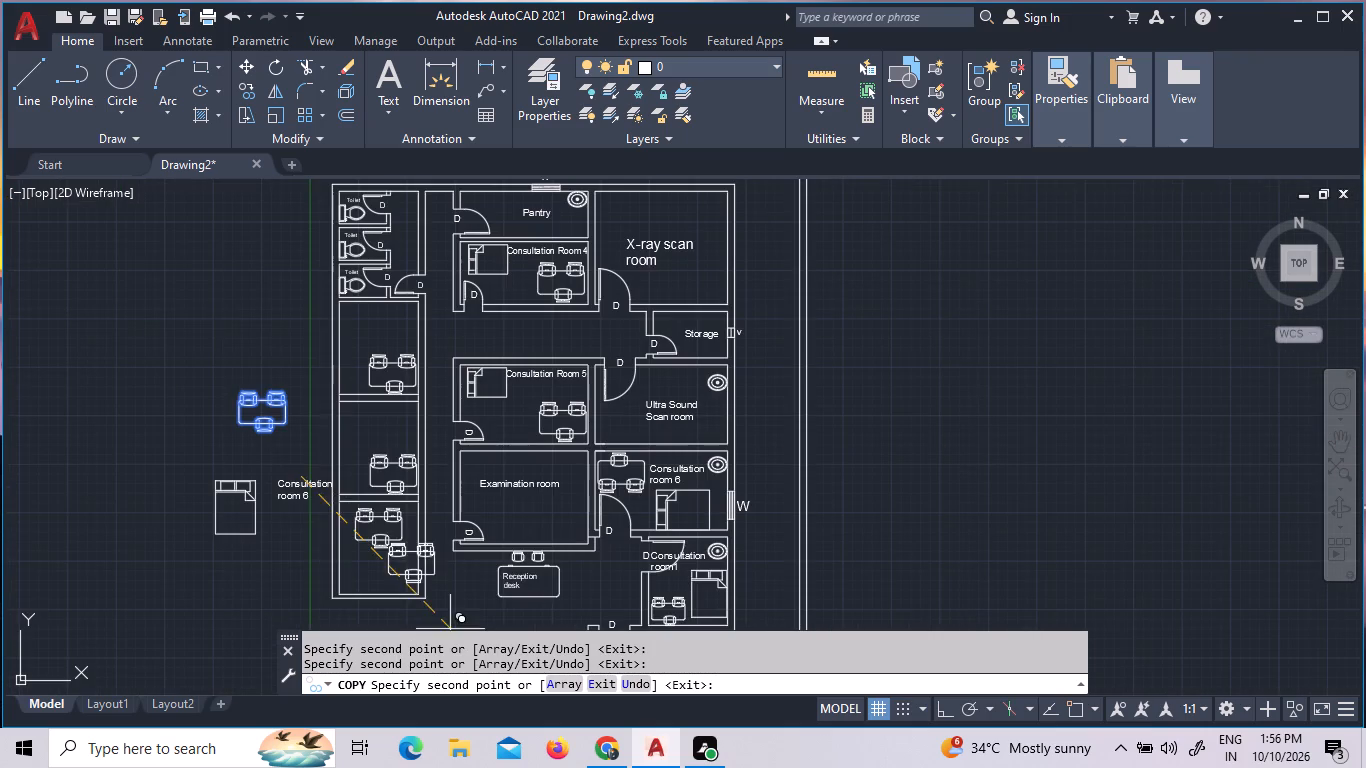
key("Escape")
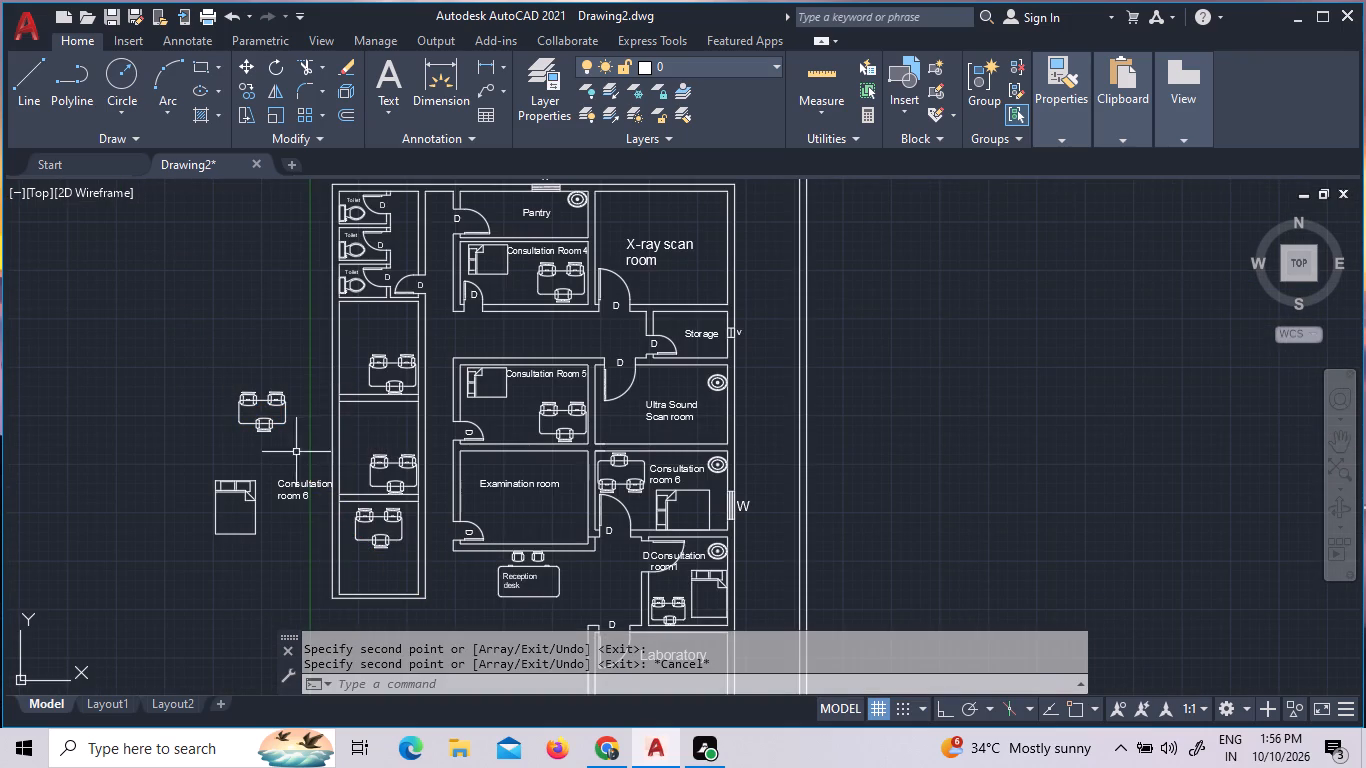
Move the south room's desk and three chairs to its inner south wall near the southeast corner, with object snap on.
left_click(401, 556)
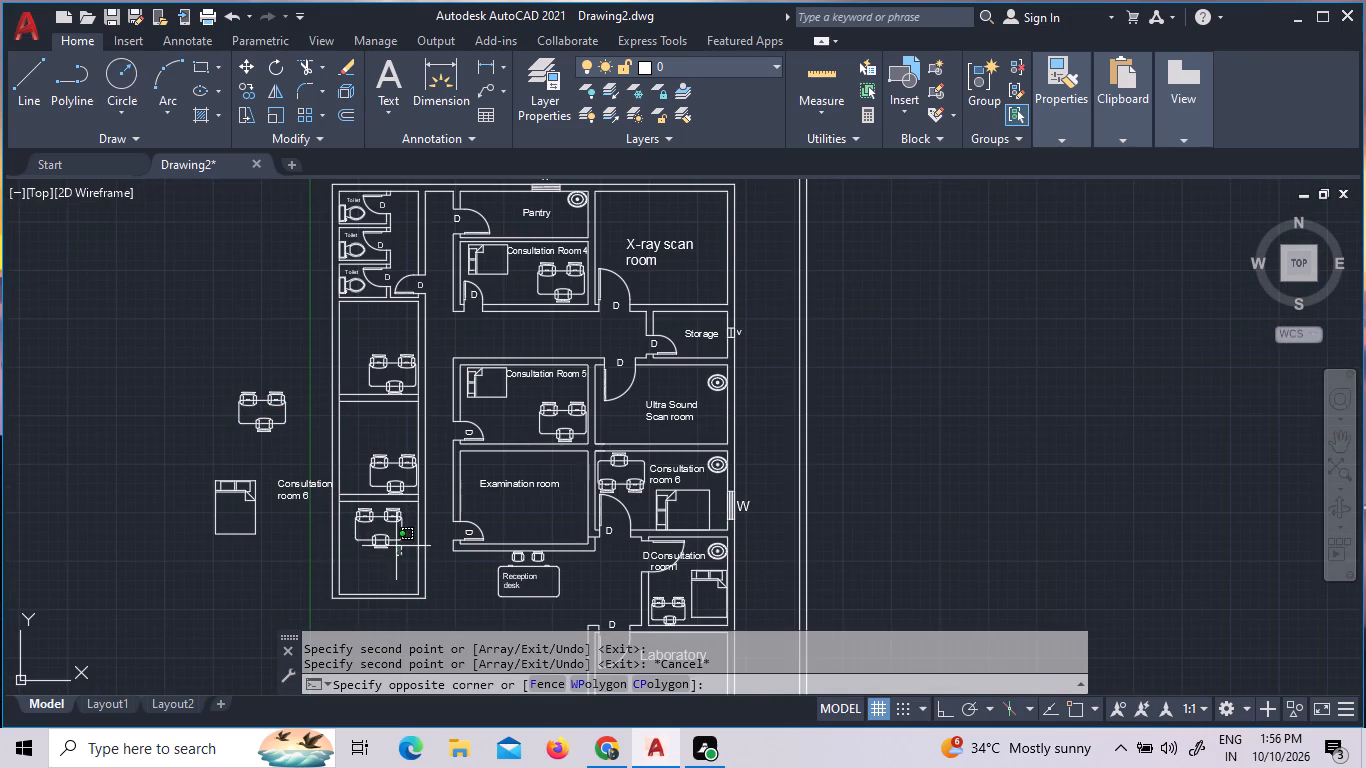
left_click(360, 515)
right_click(373, 528)
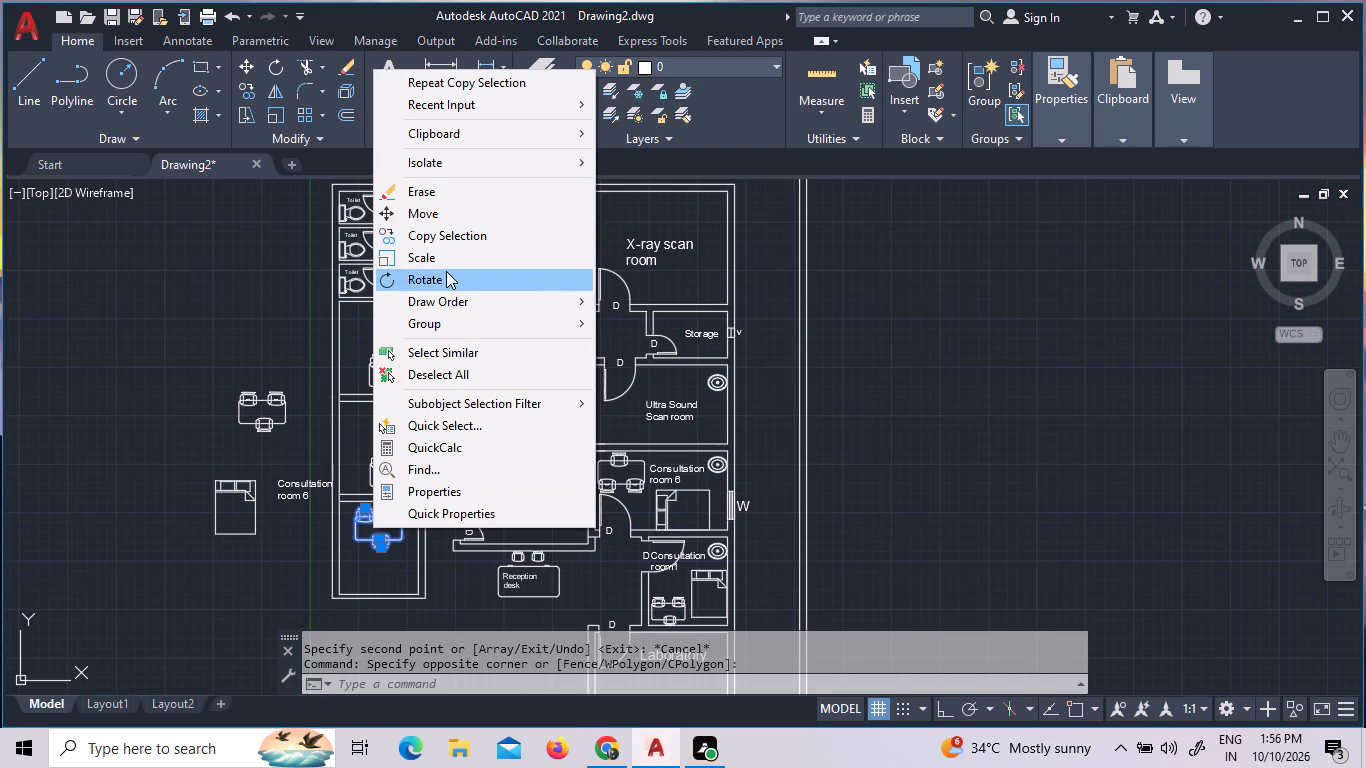
left_click(443, 221)
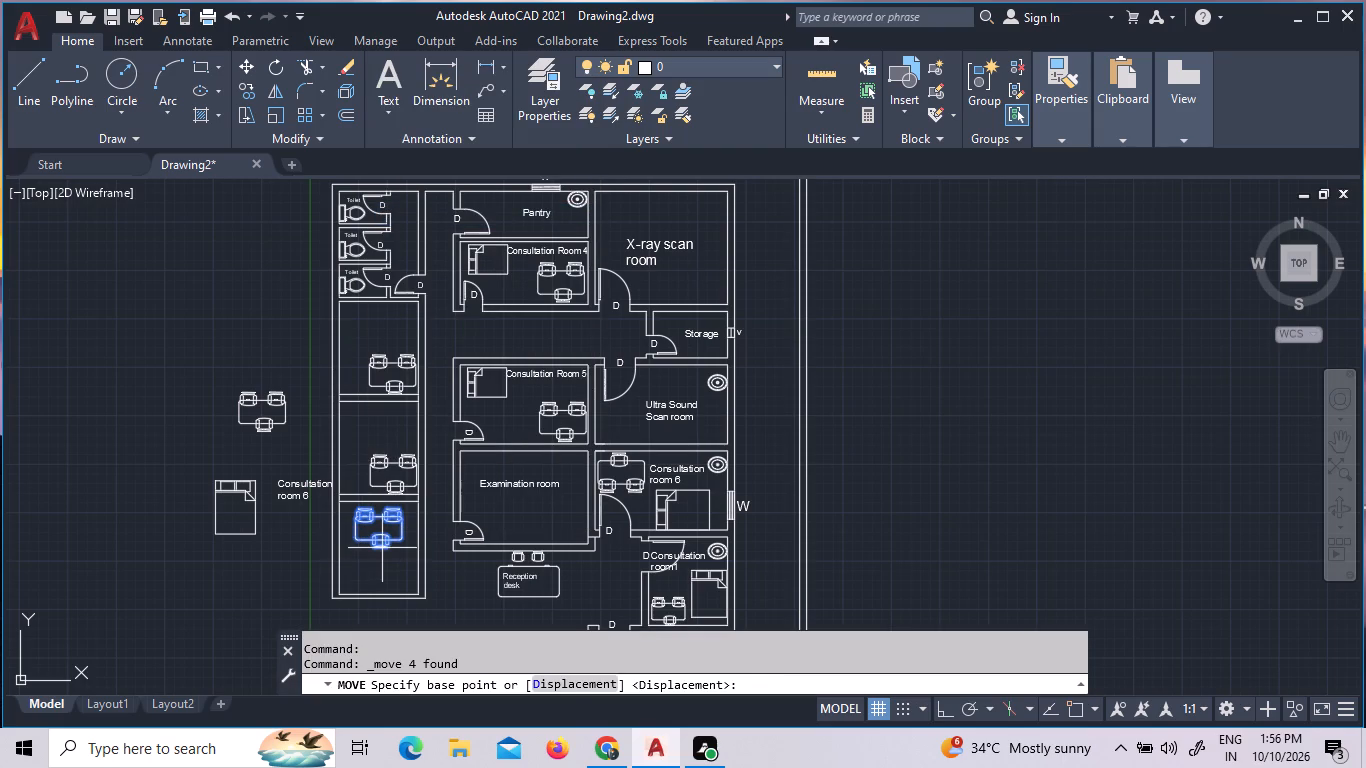
left_click(383, 547)
scroll(375, 597, "up", 5)
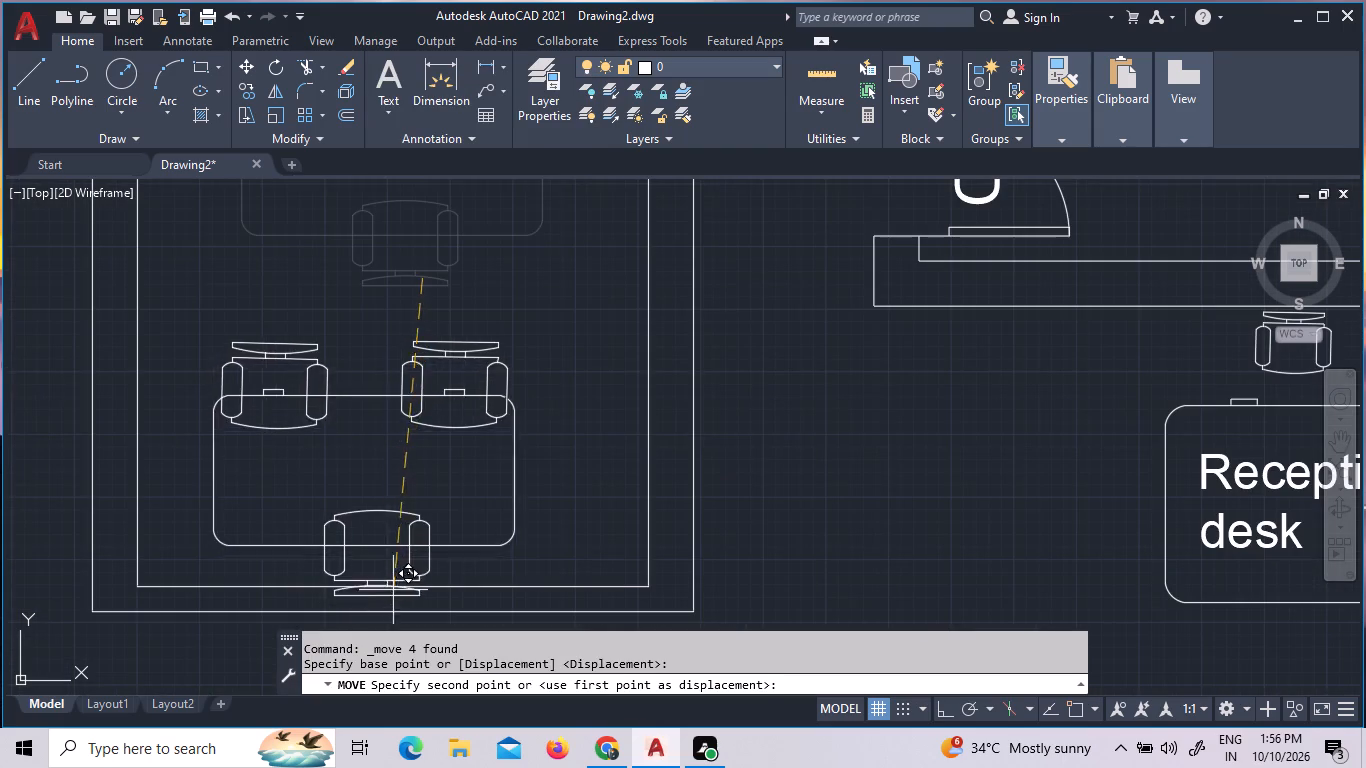
left_click(1073, 712)
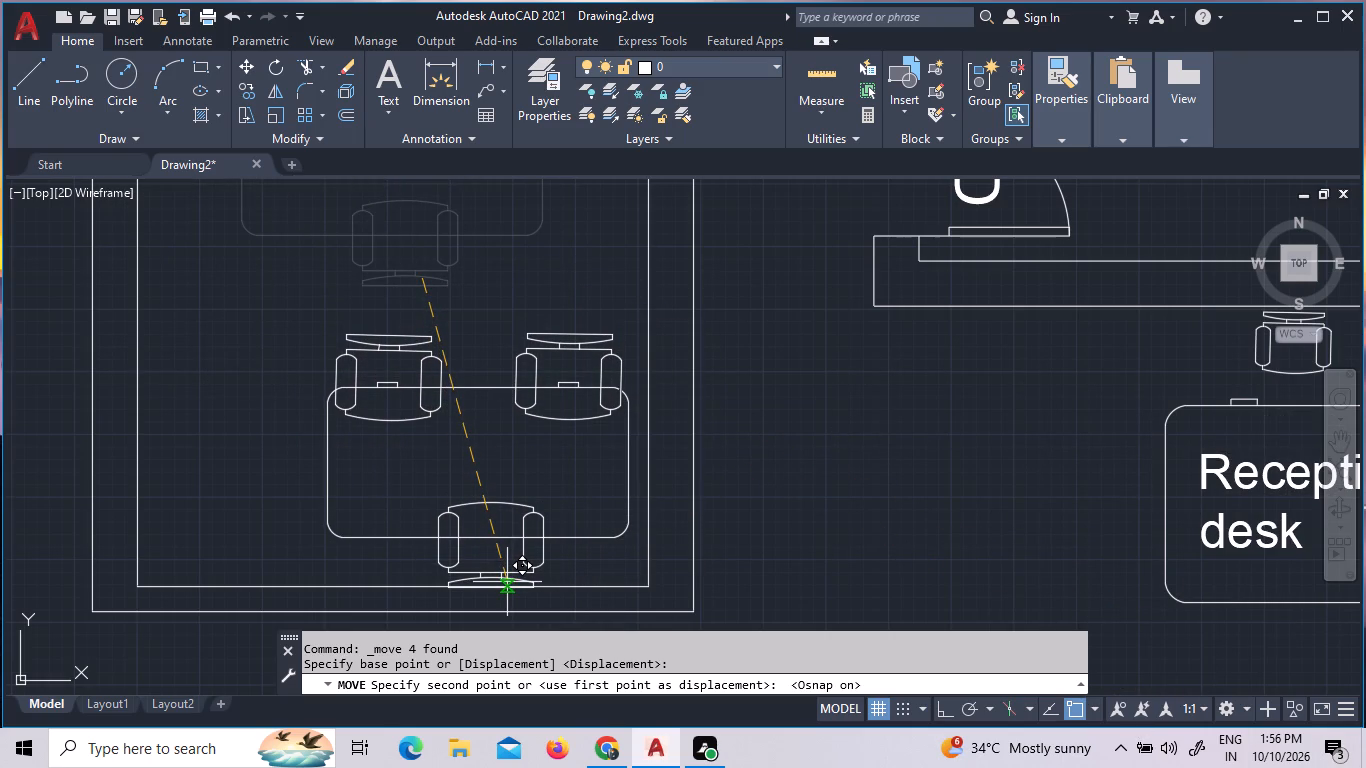
left_click(507, 582)
Move the south room's desk and three chairs slightly north with Ortho on, bringing the single chair's back inside the south wall line.
left_click(518, 607)
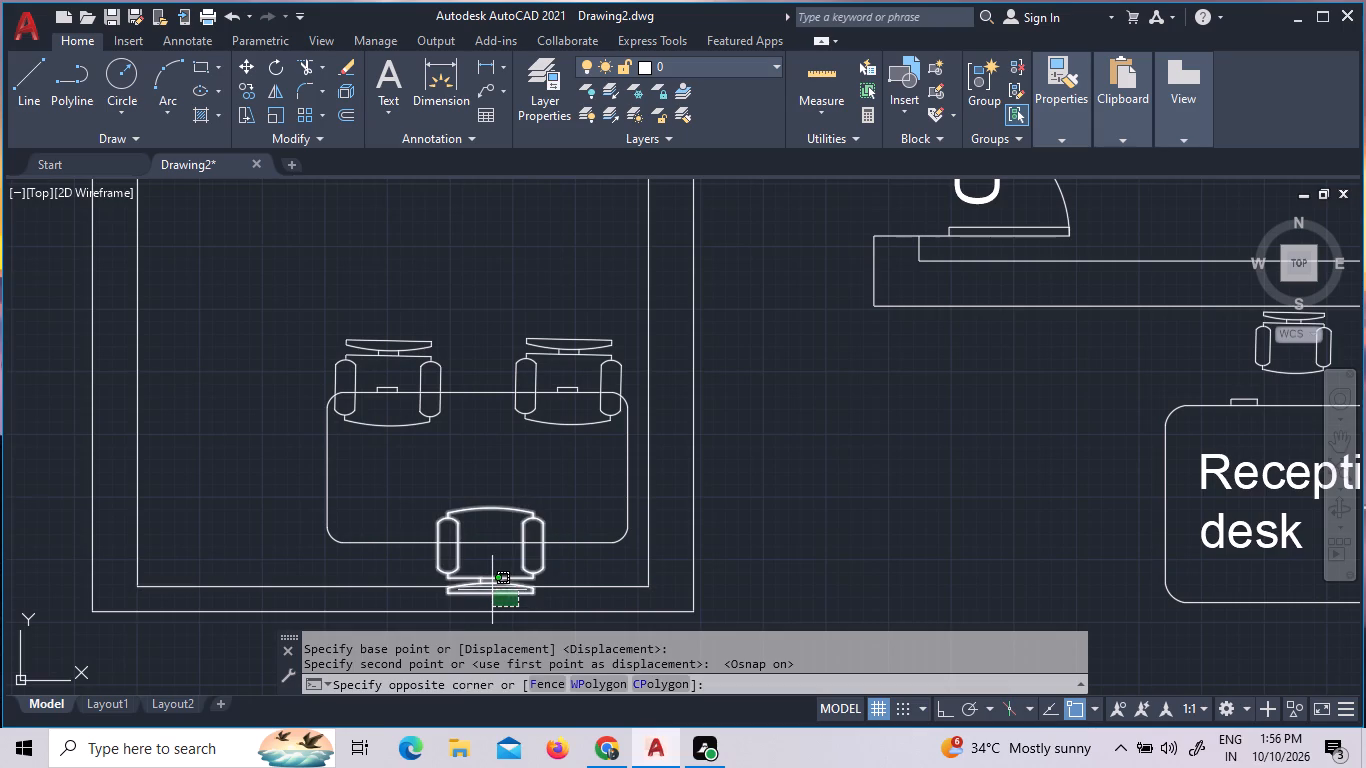
left_click(492, 590)
left_click(627, 552)
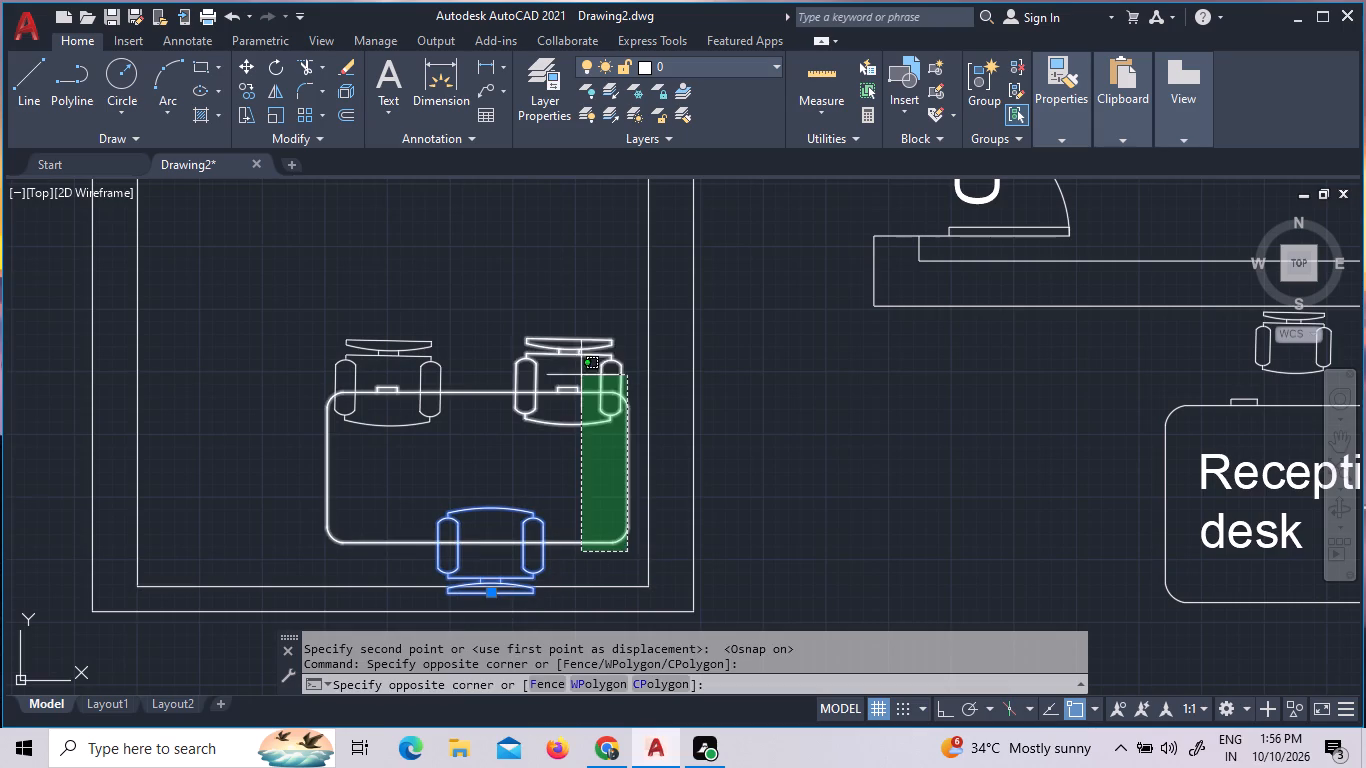
left_click(532, 339)
left_click(449, 361)
left_click(349, 322)
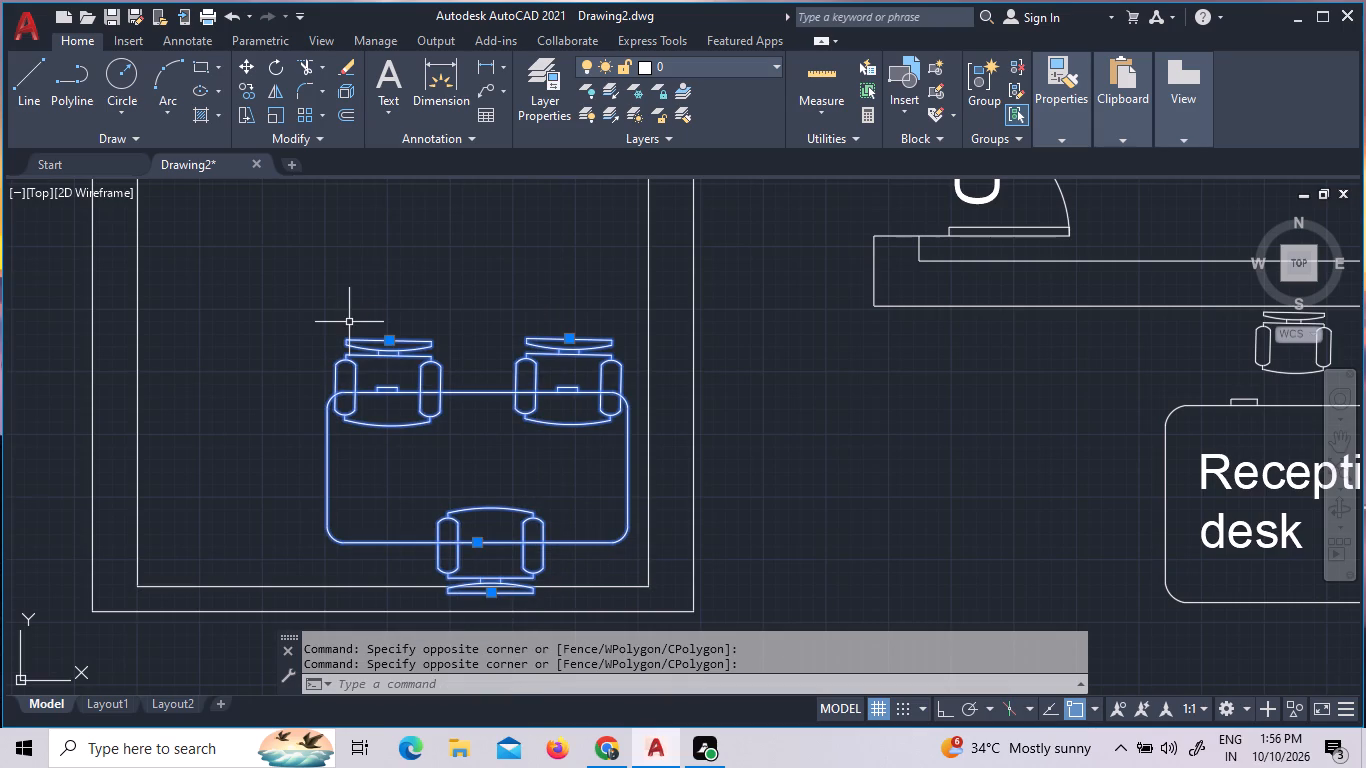
right_click(499, 476)
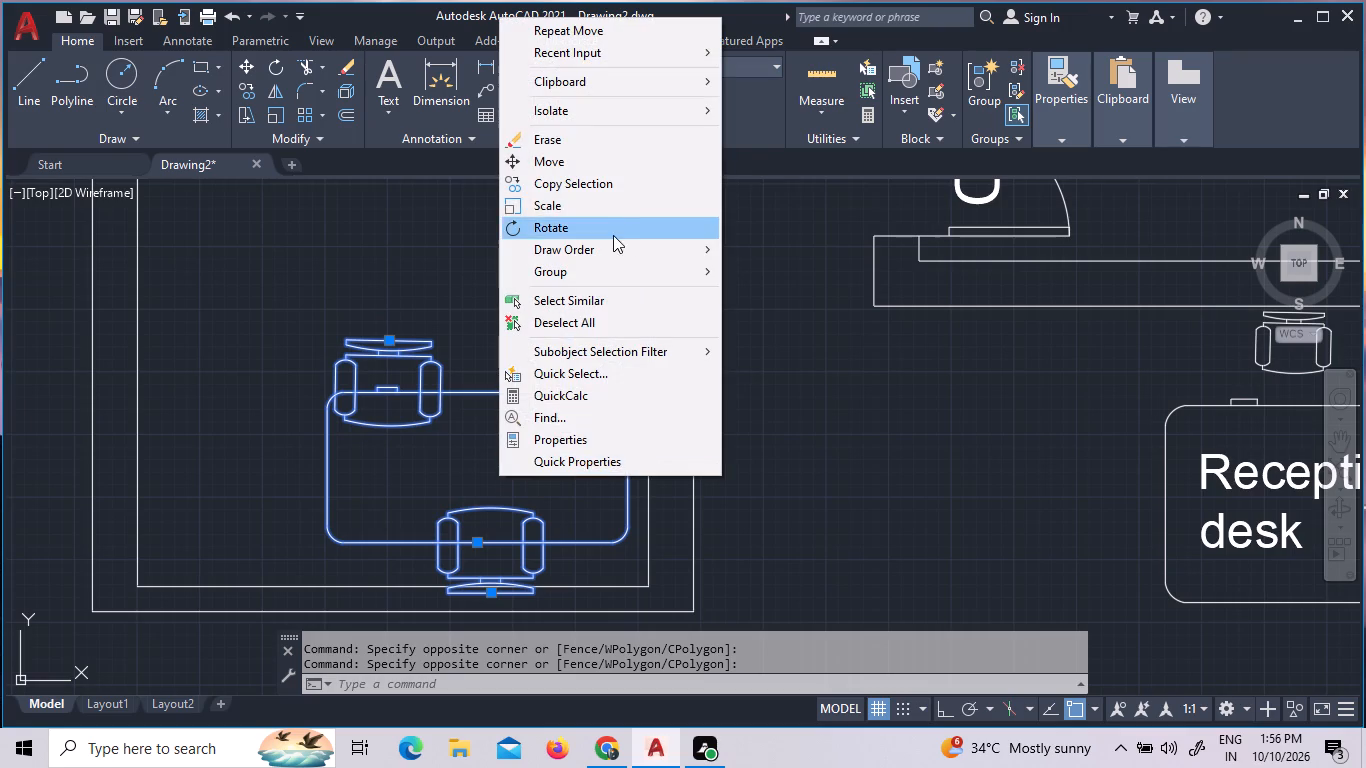
left_click(578, 165)
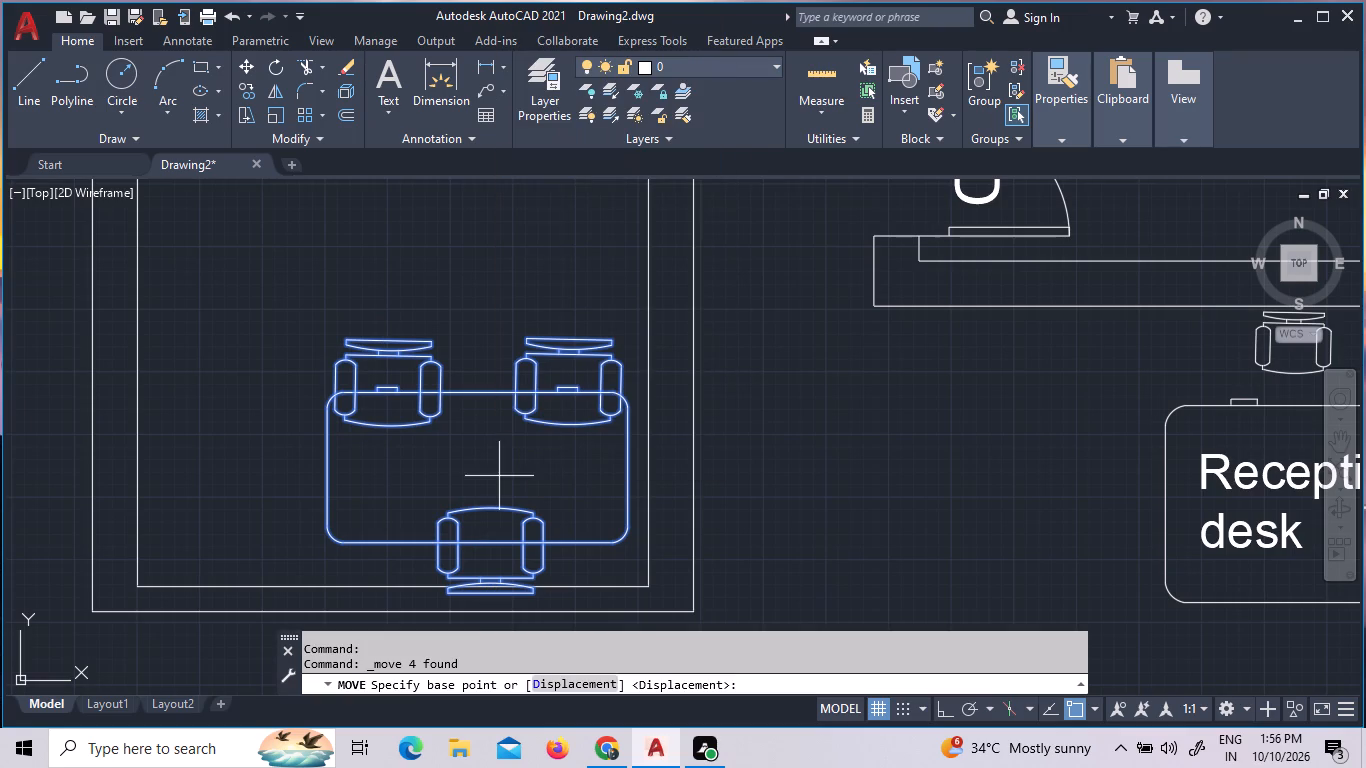
left_click(490, 594)
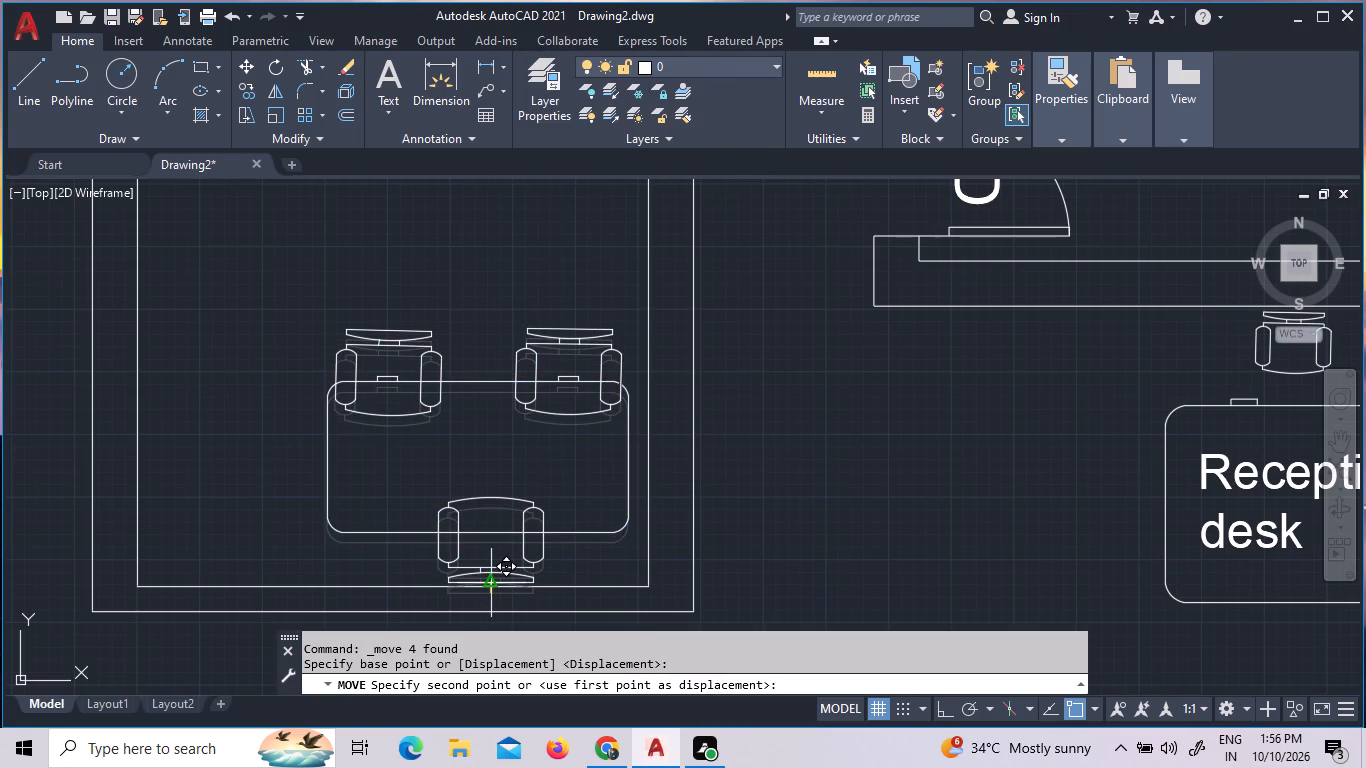
scroll(496, 591, "up", 4)
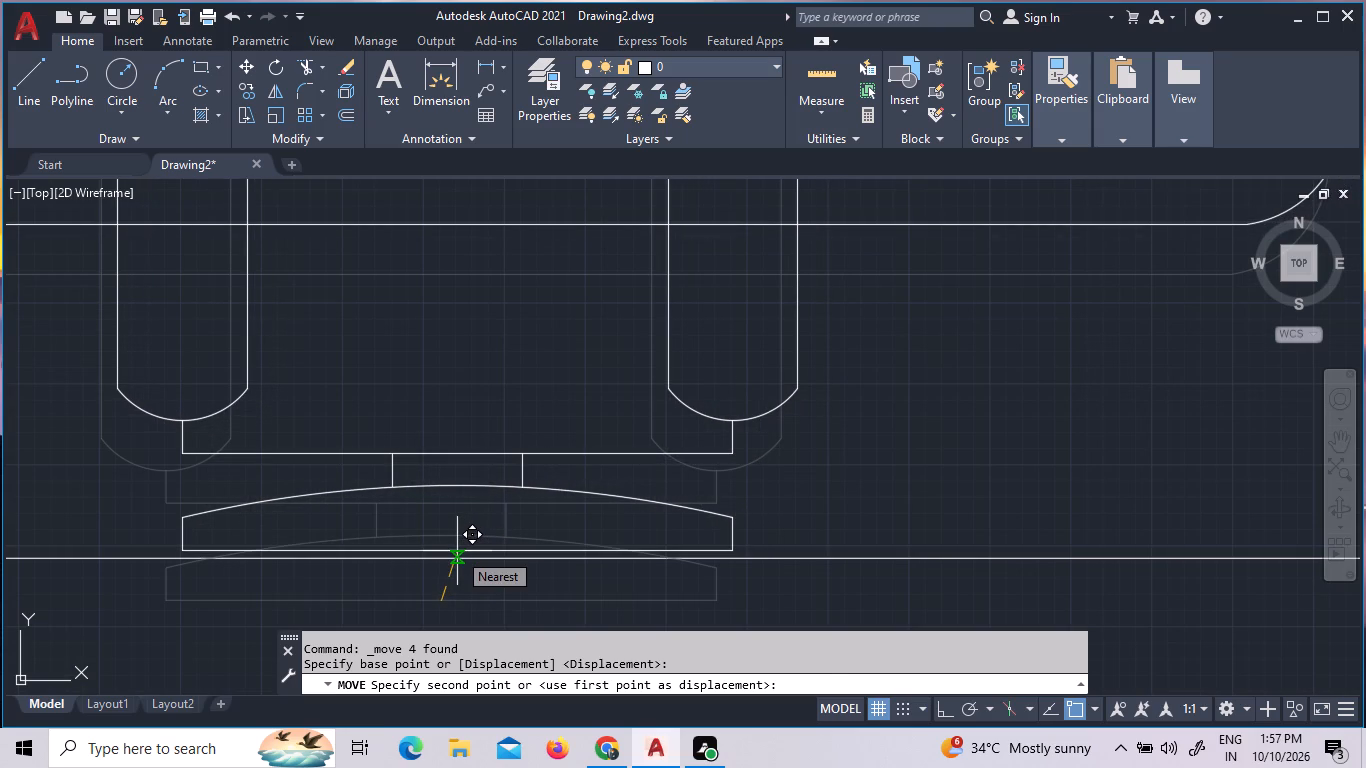
key("F8")
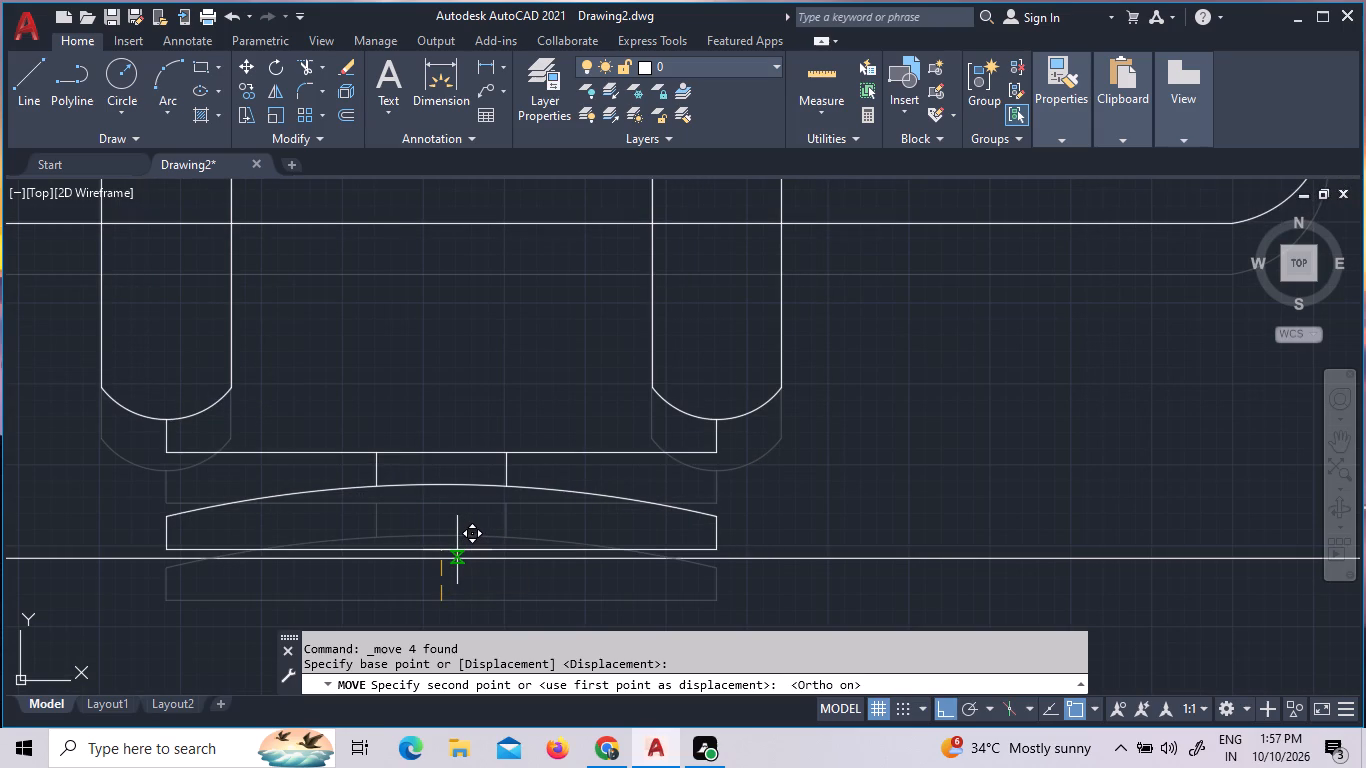
left_click(457, 550)
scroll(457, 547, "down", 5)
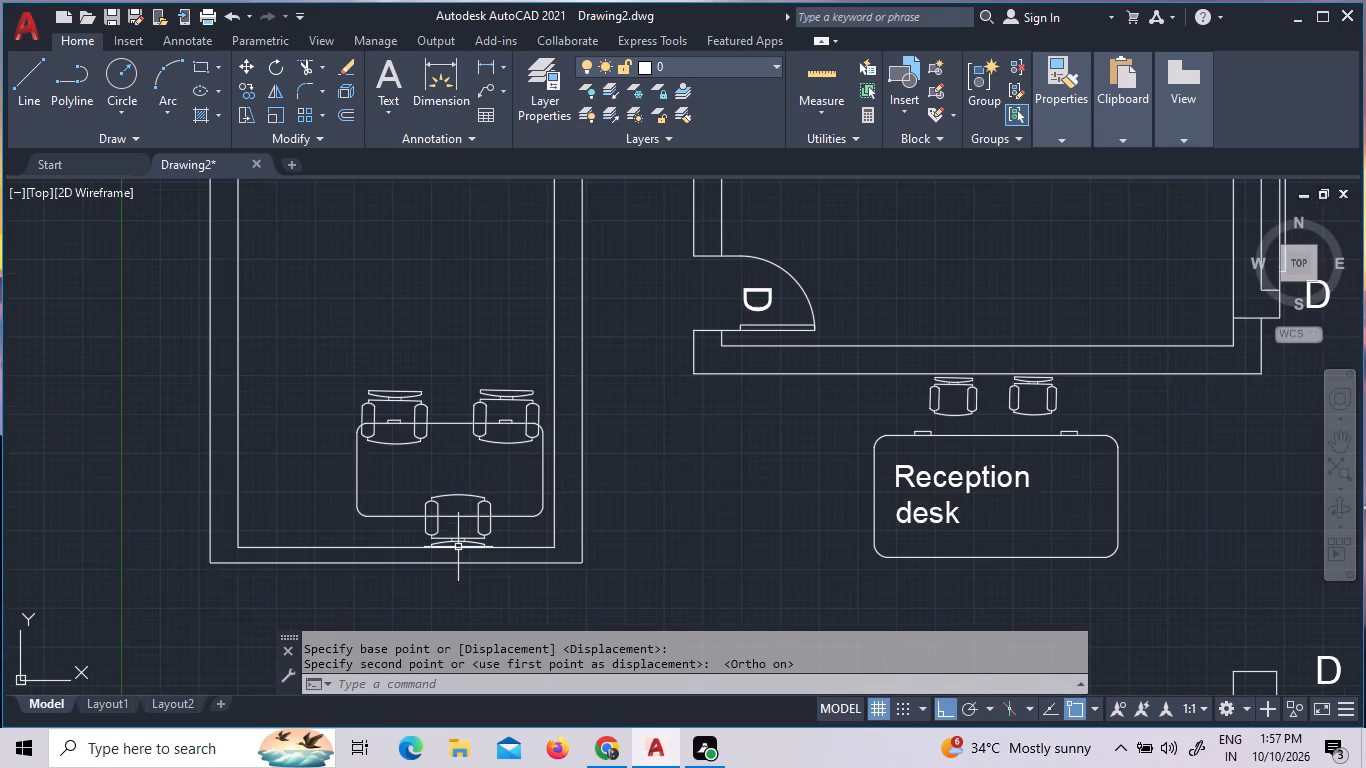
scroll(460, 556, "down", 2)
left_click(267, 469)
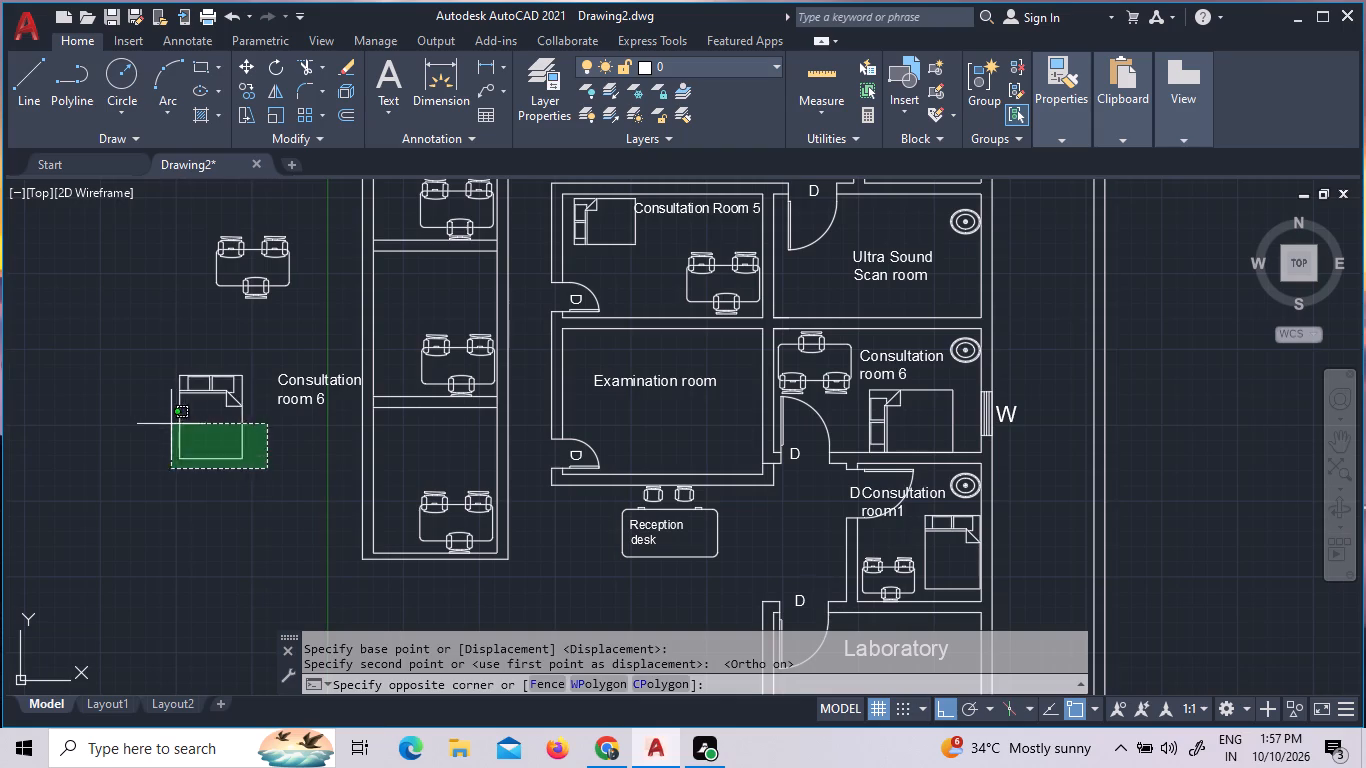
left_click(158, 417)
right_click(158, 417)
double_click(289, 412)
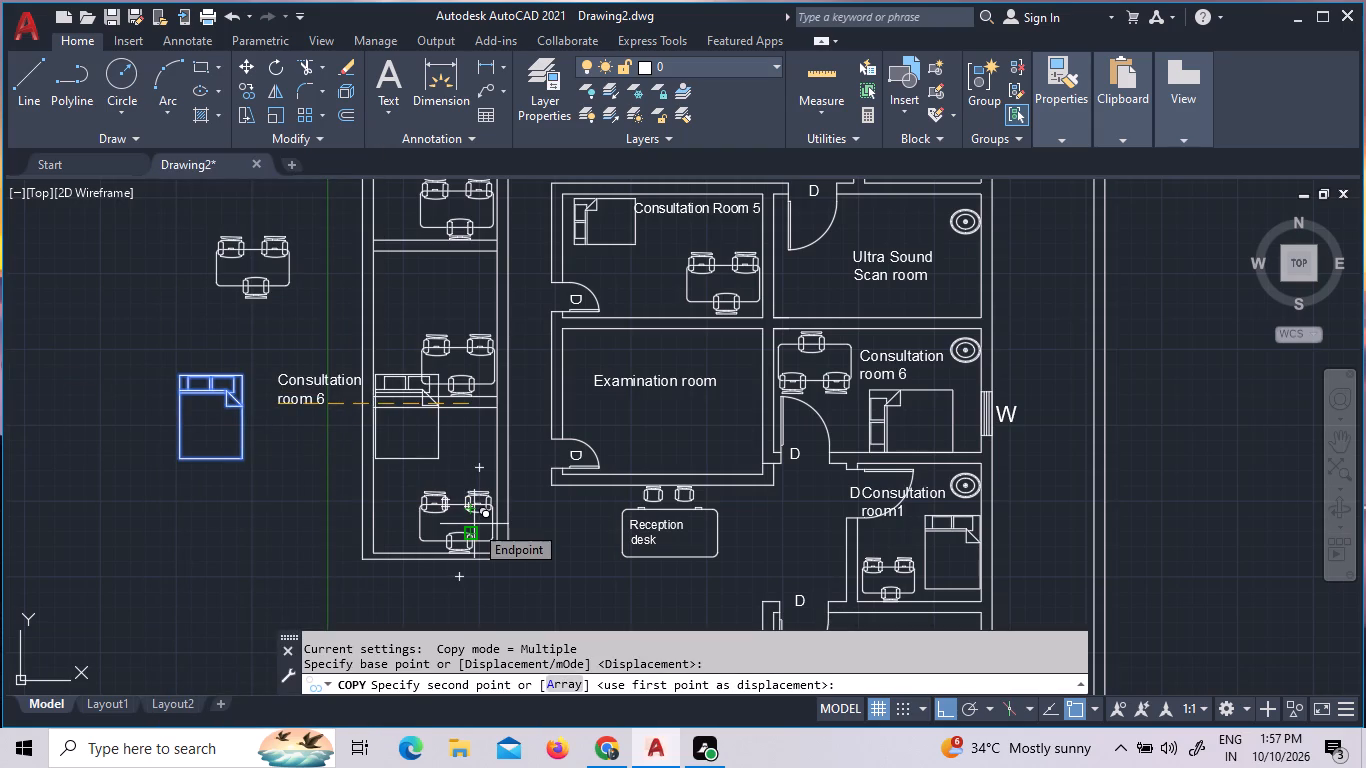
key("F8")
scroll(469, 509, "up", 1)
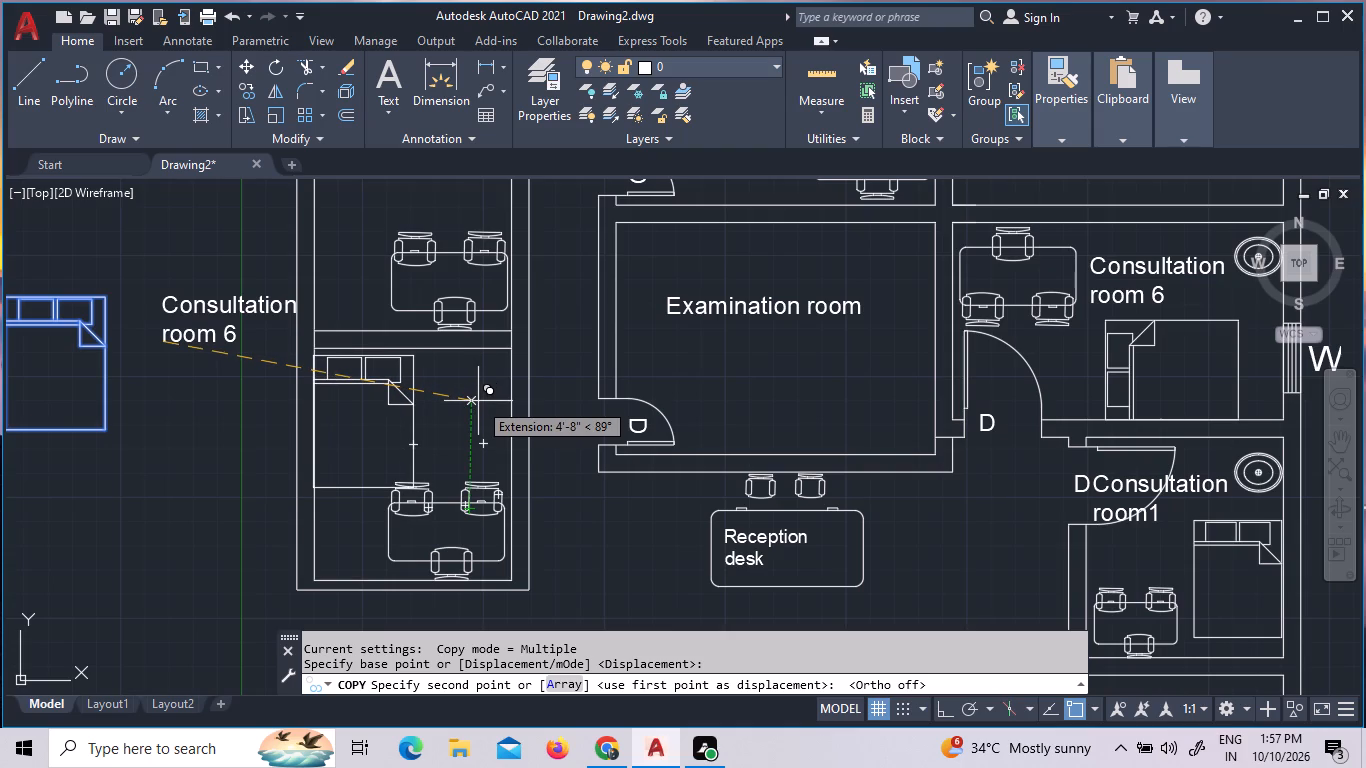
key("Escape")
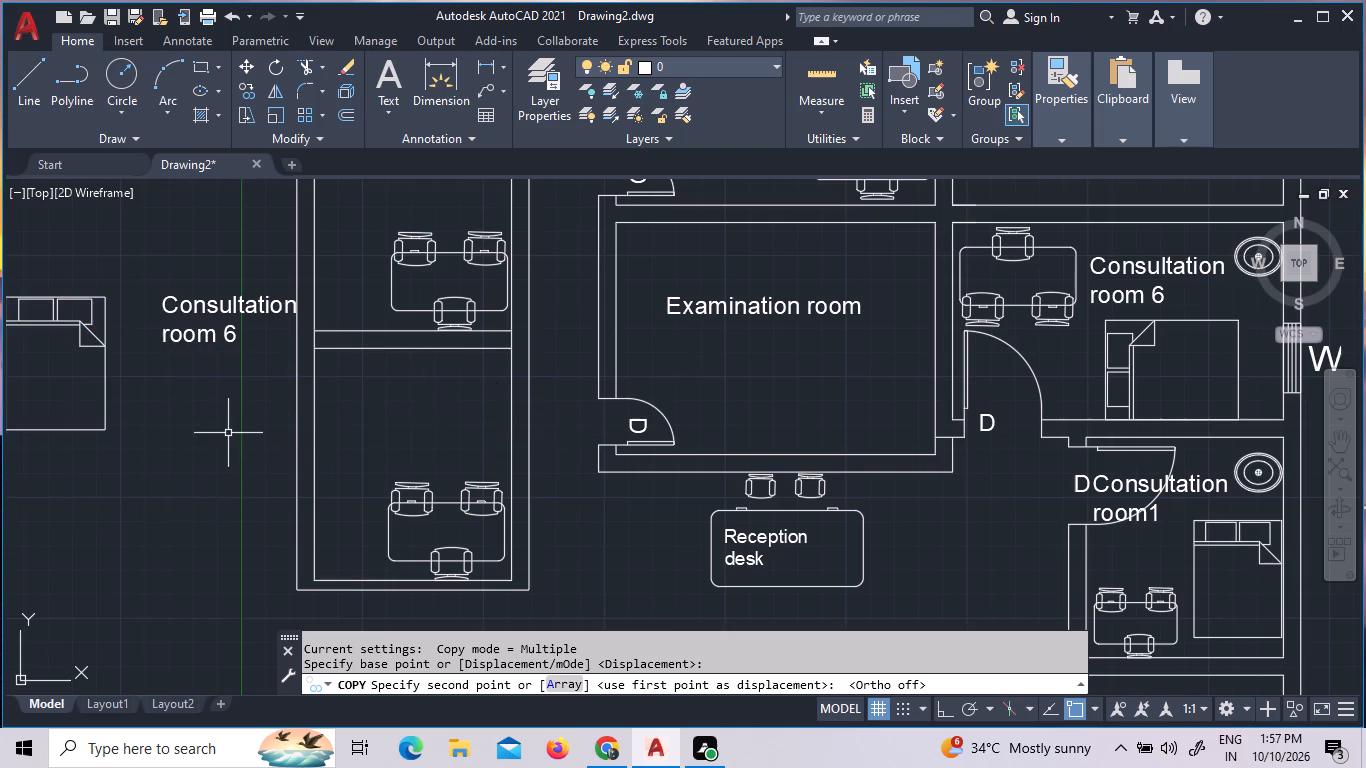
Rotate the spare bed outside the west bay by 180 degrees with Ortho on, so its pillow end faces south.
scroll(312, 494, "down", 1)
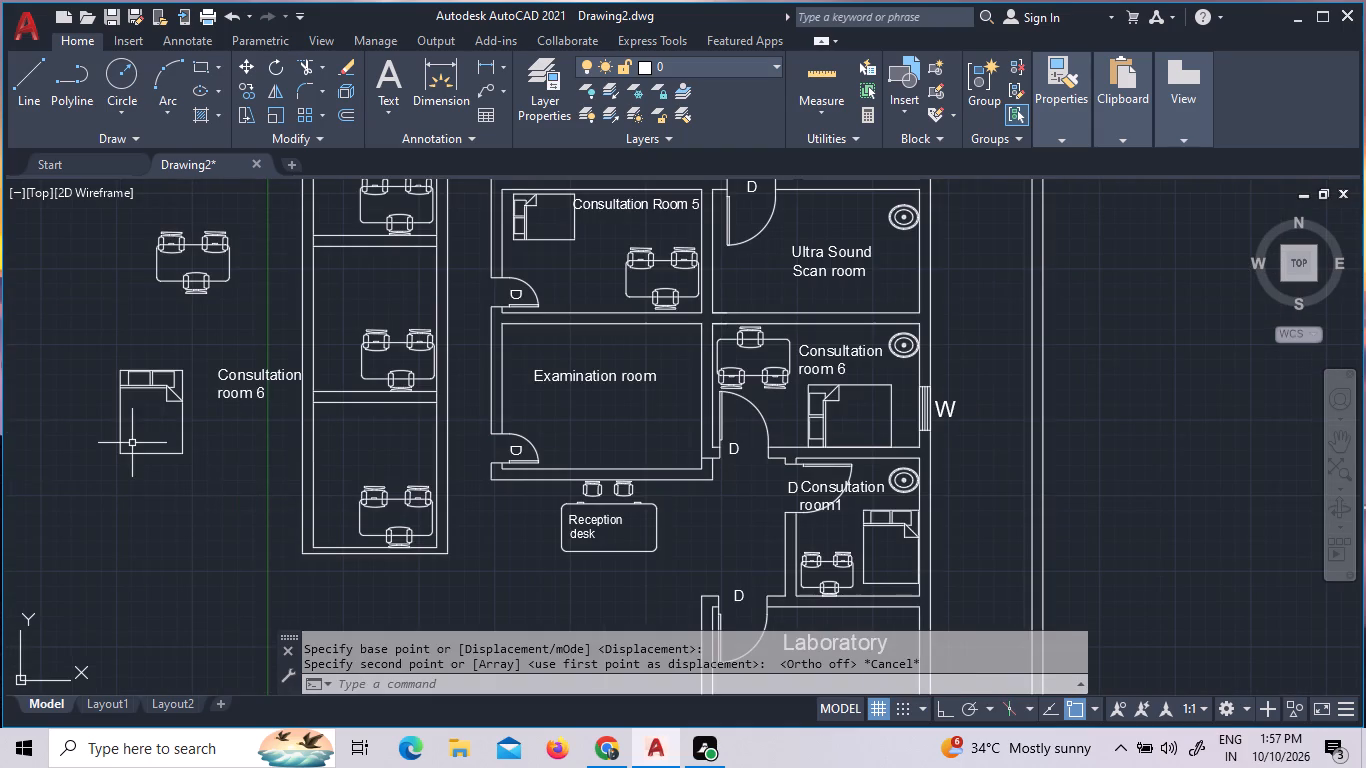
left_click(210, 471)
left_click(70, 369)
right_click(70, 369)
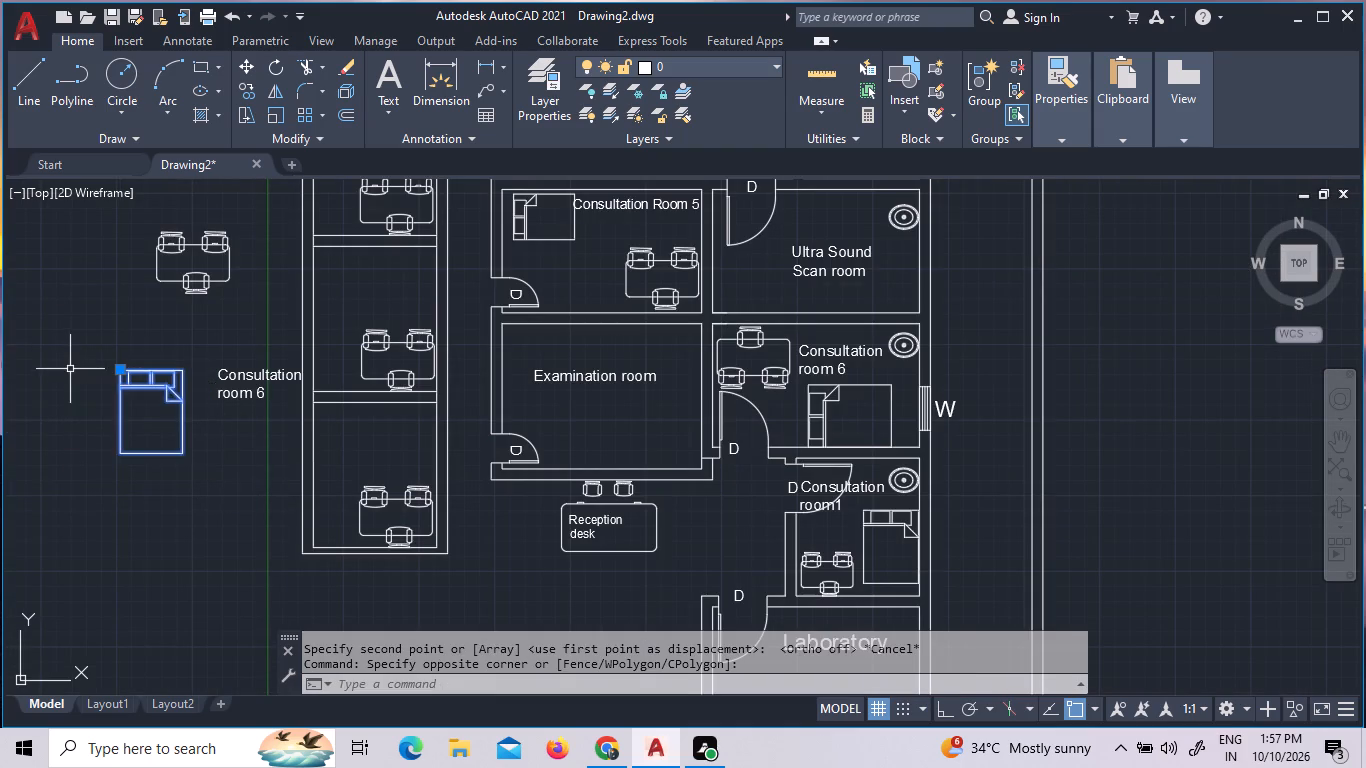
left_click(93, 443)
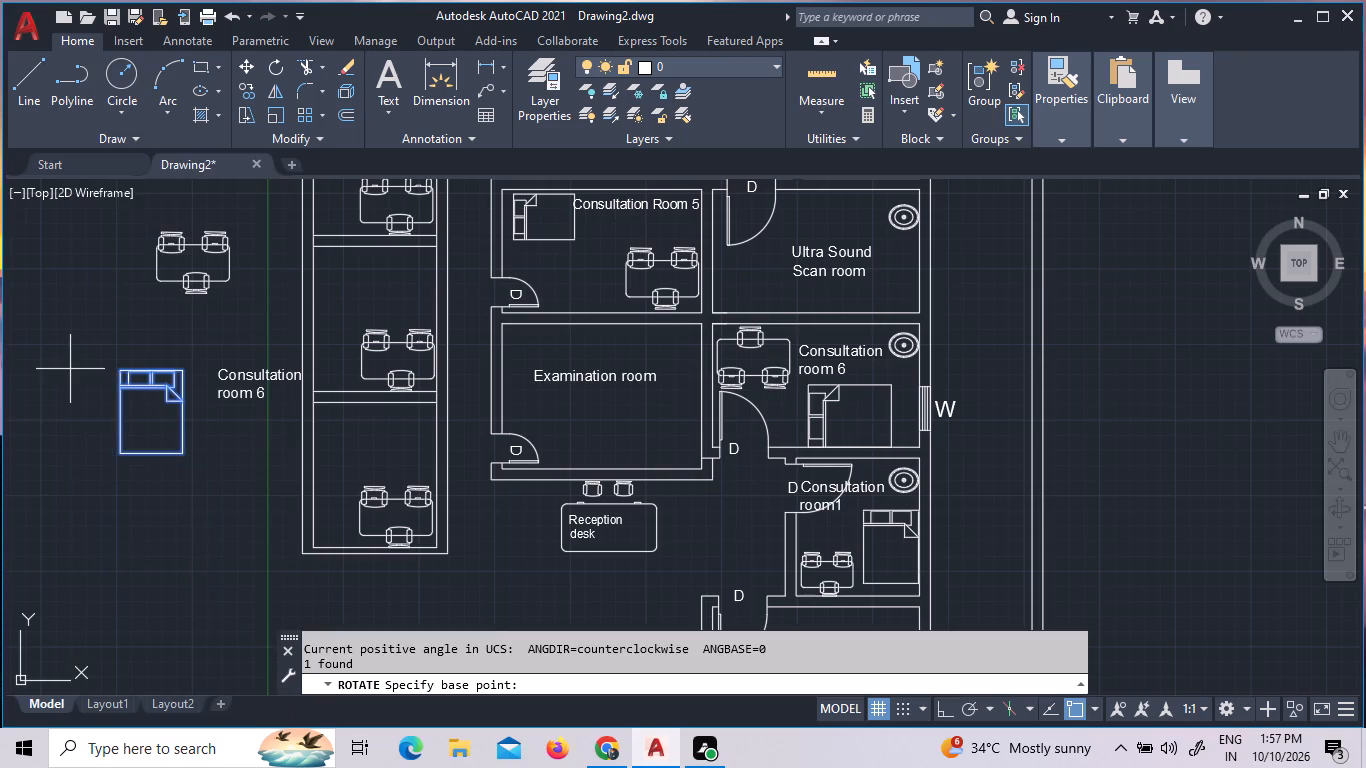
left_click(157, 371)
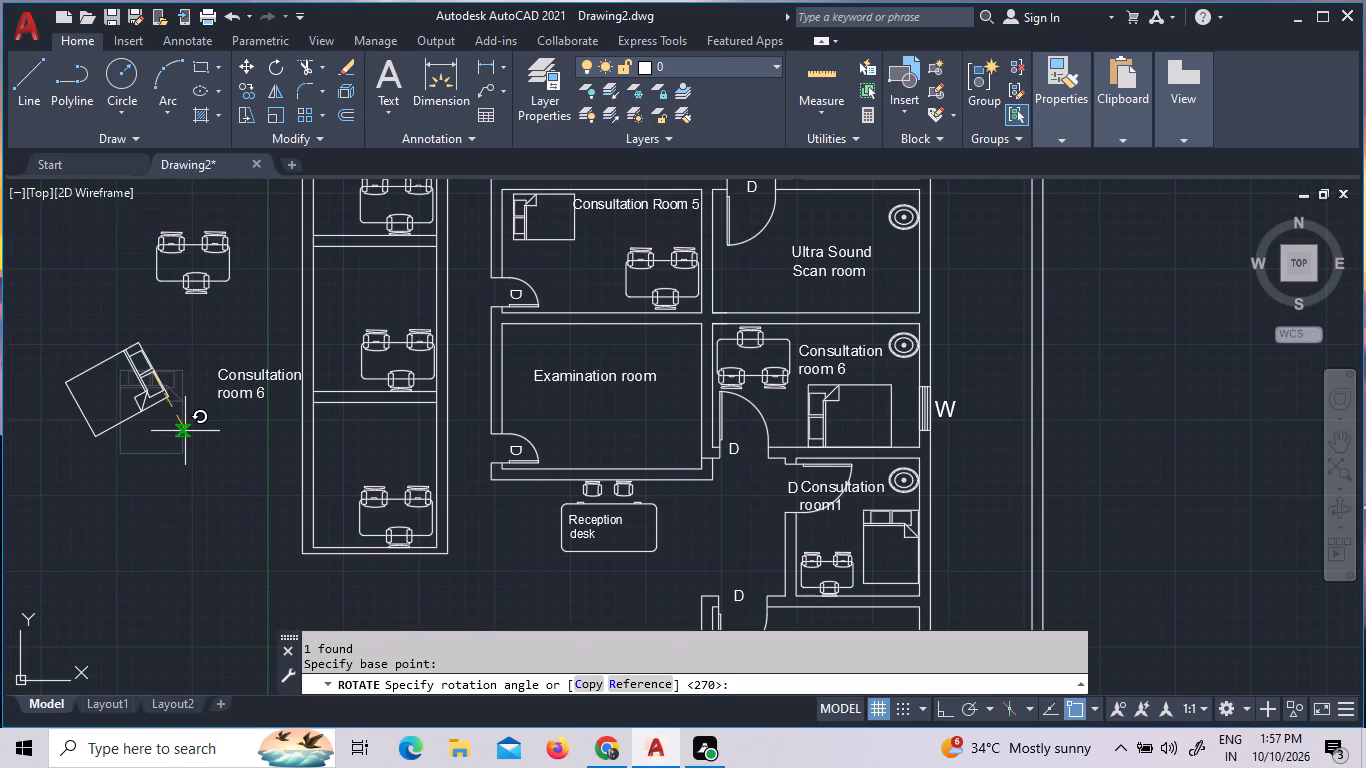
key("F8")
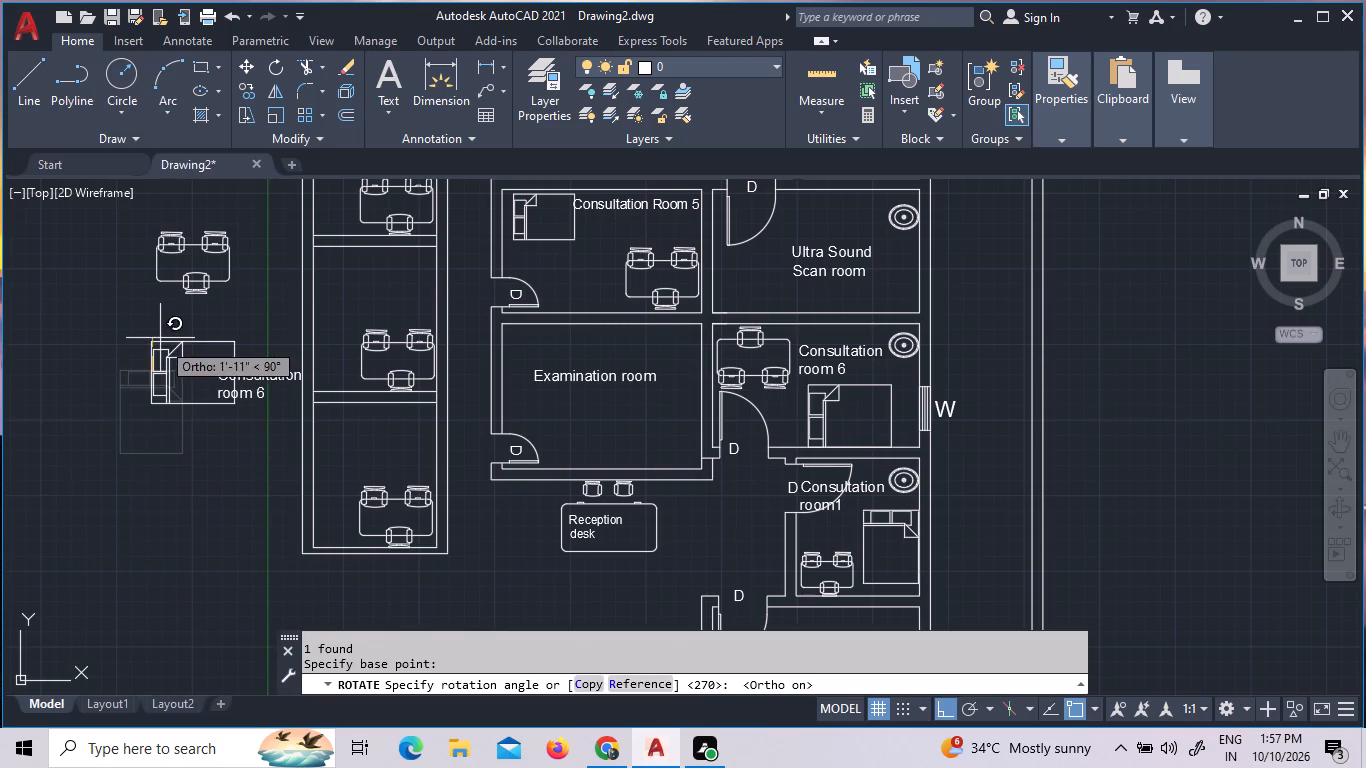
left_click(78, 405)
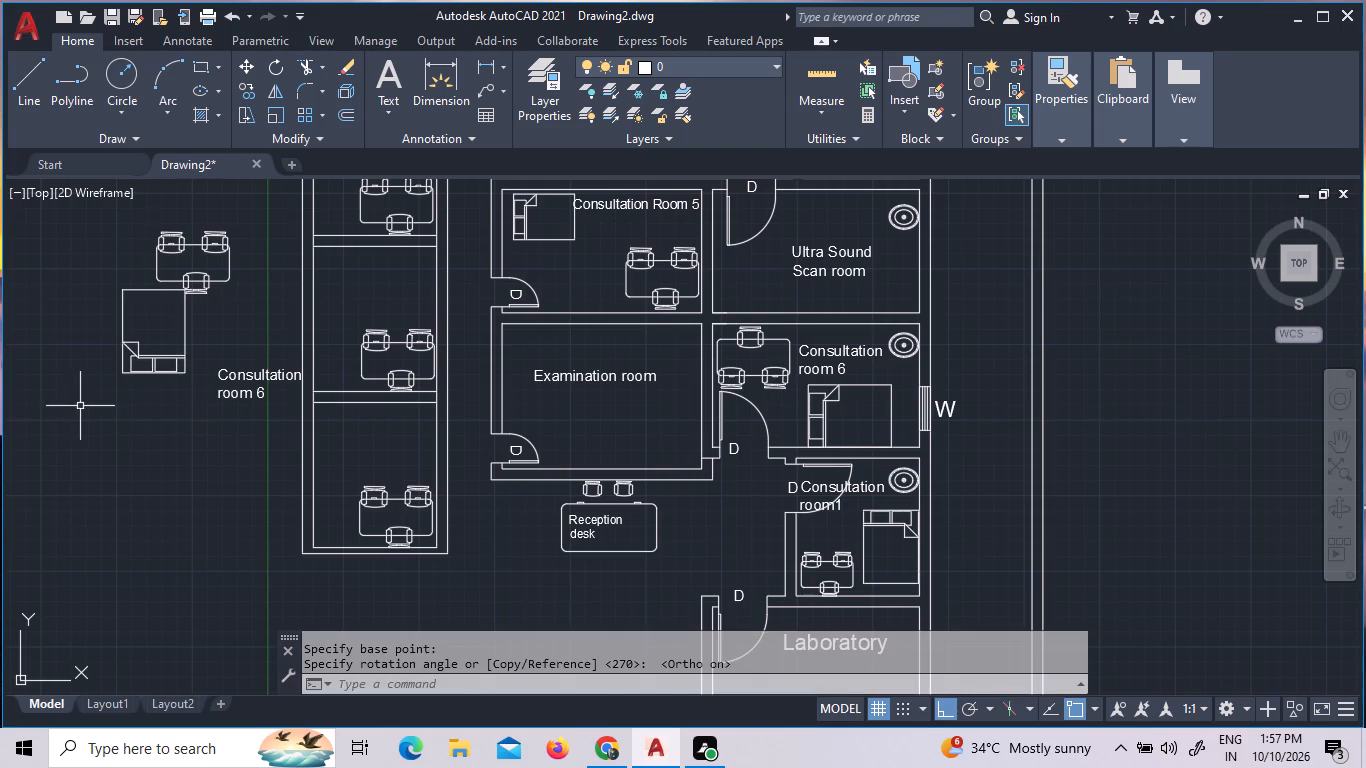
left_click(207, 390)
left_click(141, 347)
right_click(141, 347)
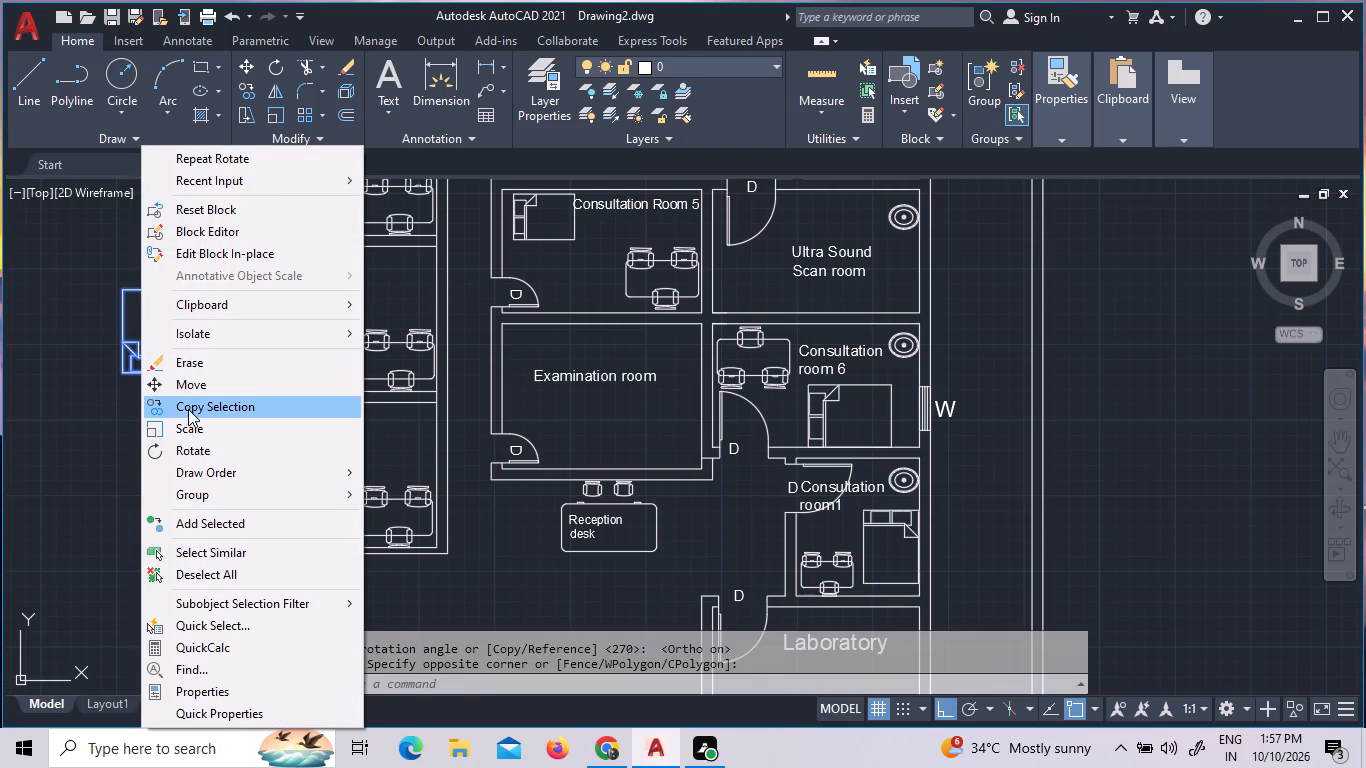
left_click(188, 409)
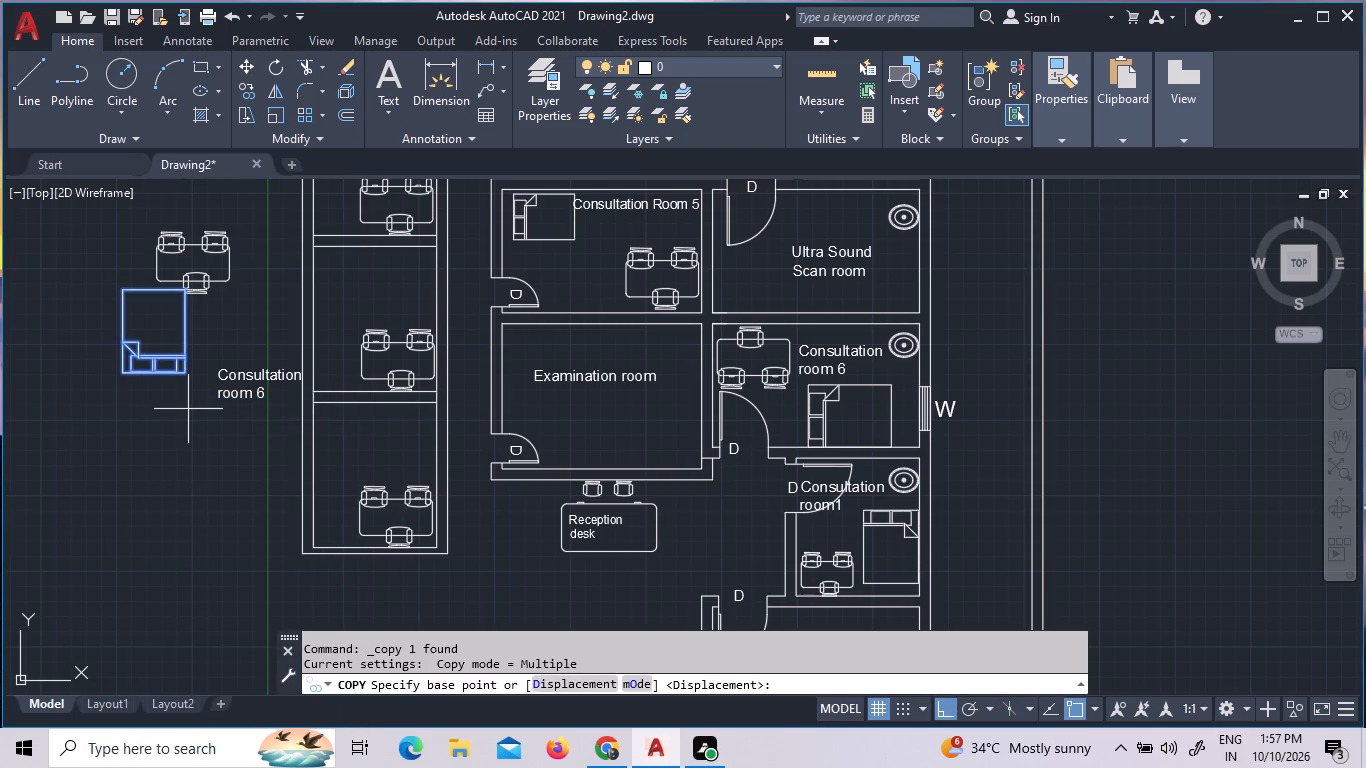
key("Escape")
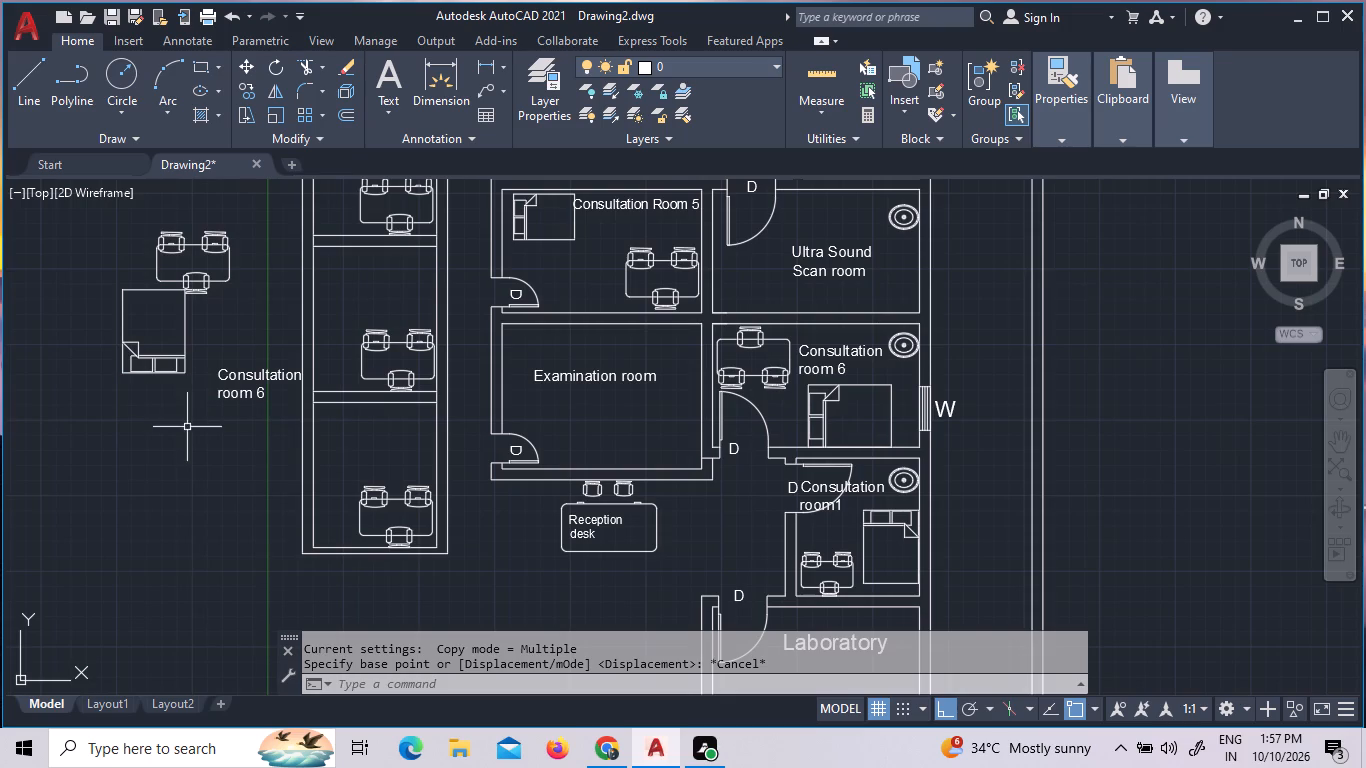
Scale the spare bed outside the west bay down to roughly three quarters of its size from its pillow end.
left_click(203, 383)
left_click(174, 352)
right_click(174, 352)
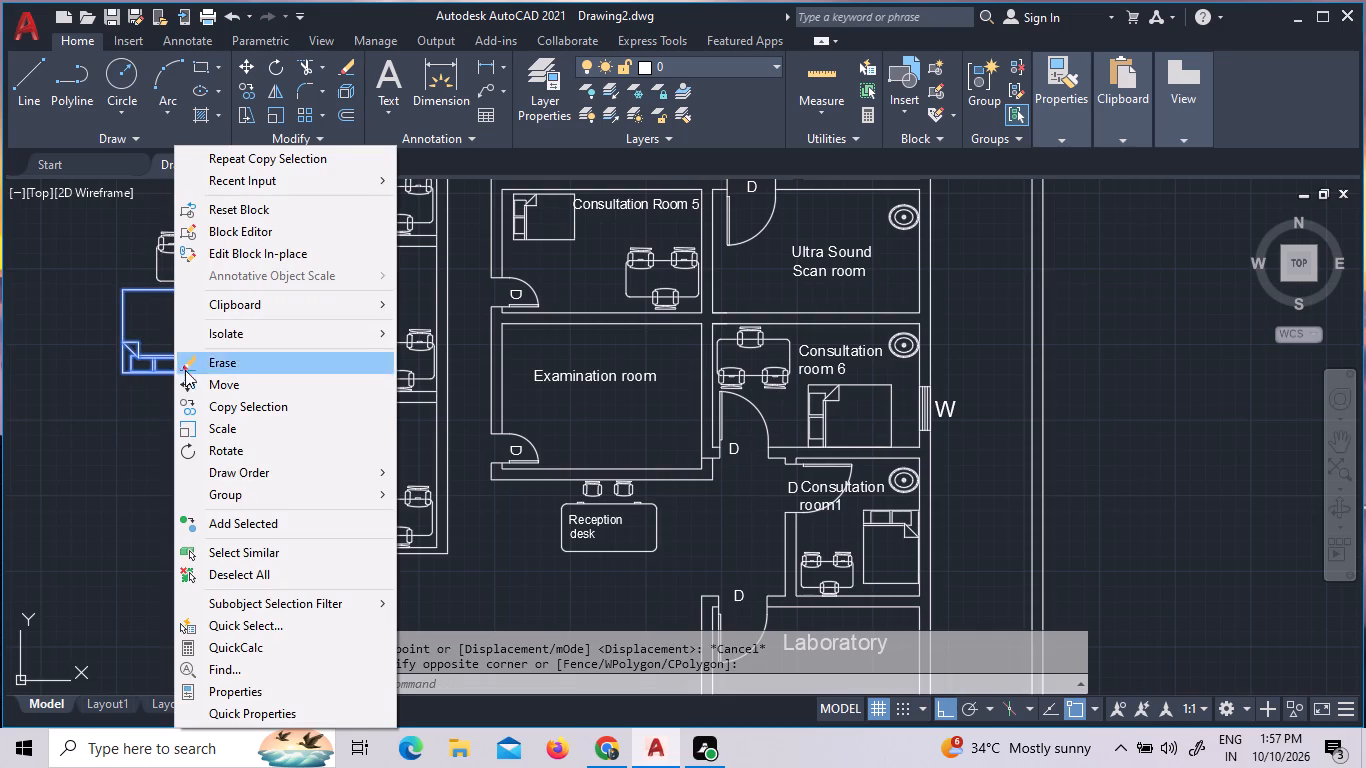
left_click(204, 421)
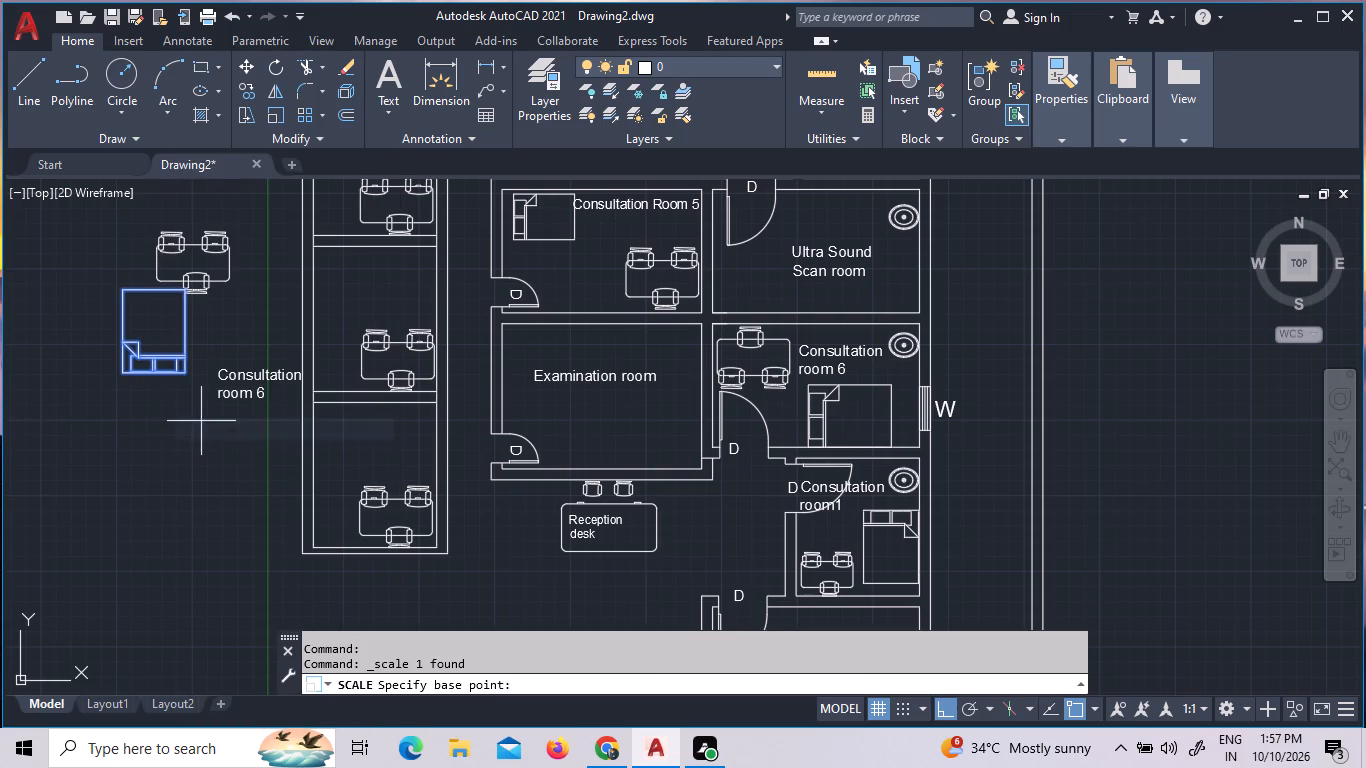
left_click(142, 376)
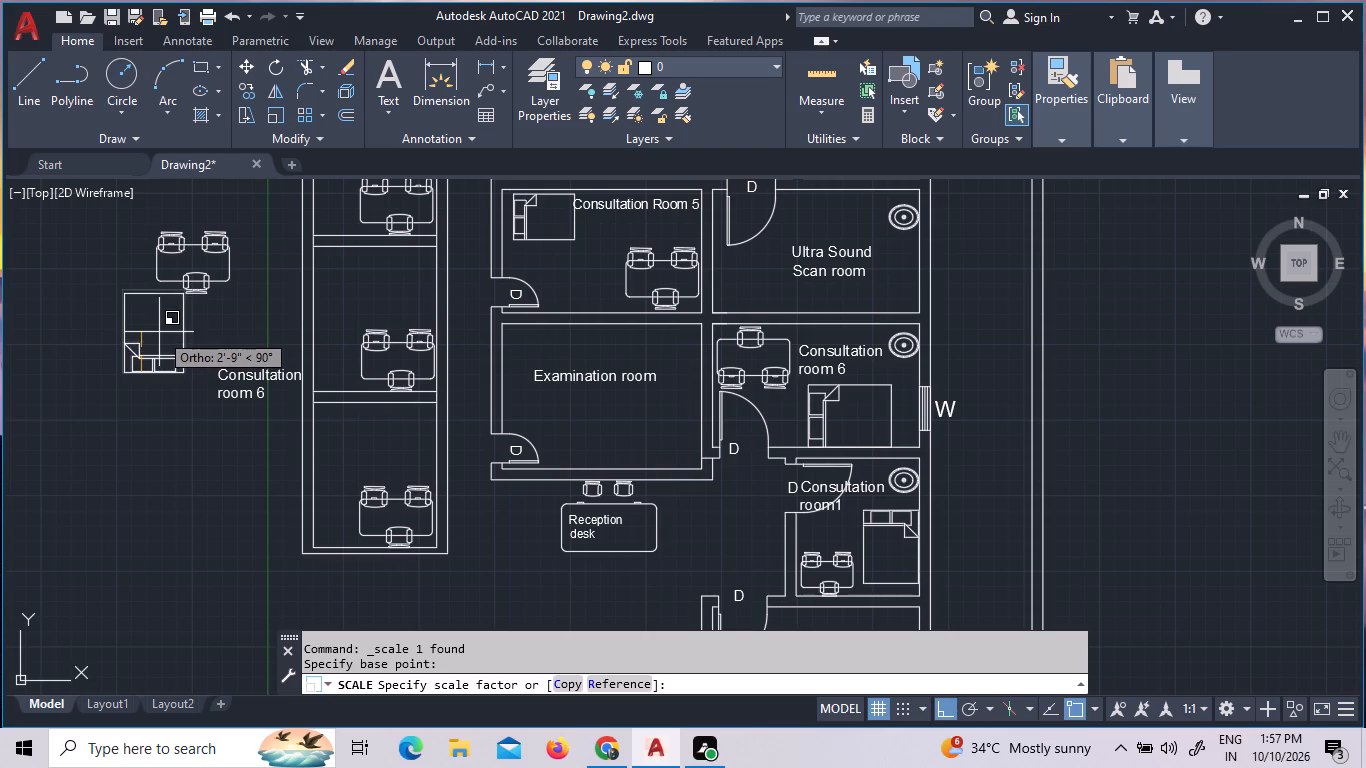
left_click(158, 340)
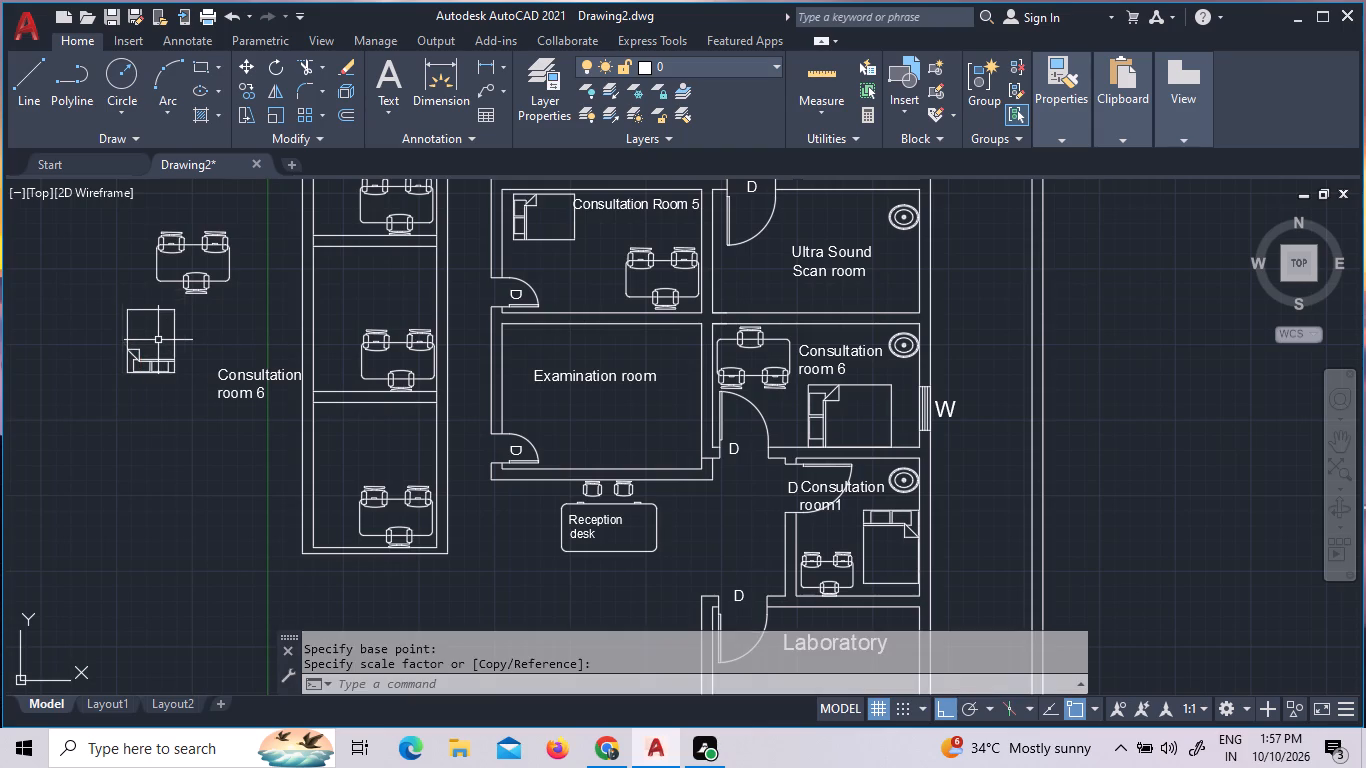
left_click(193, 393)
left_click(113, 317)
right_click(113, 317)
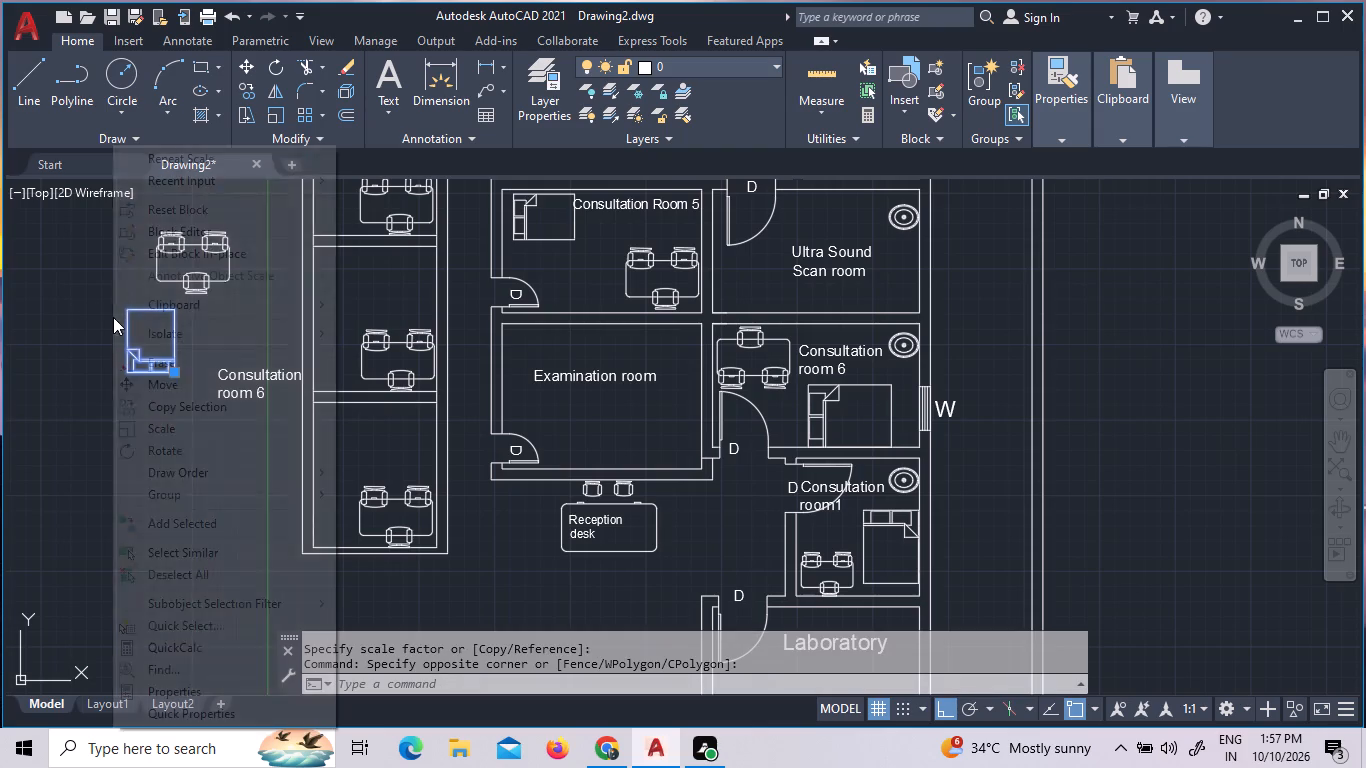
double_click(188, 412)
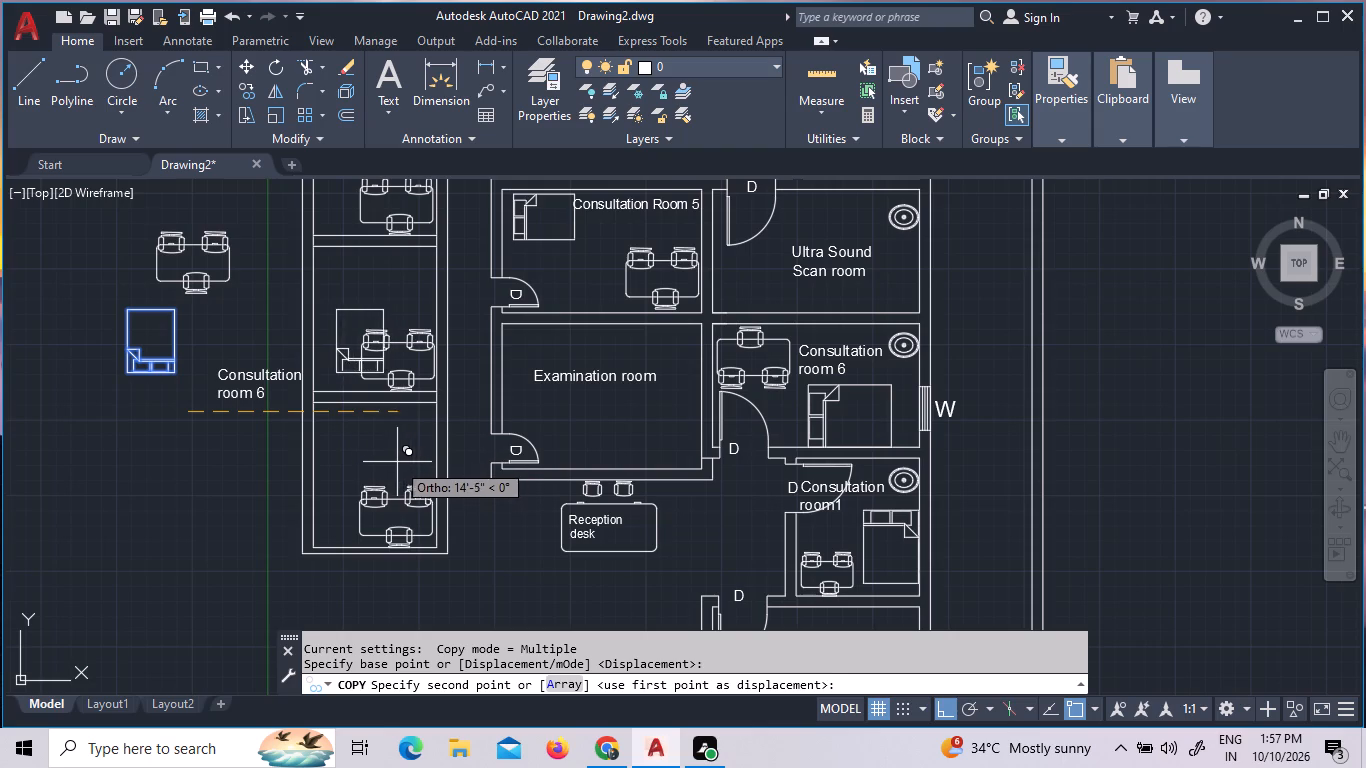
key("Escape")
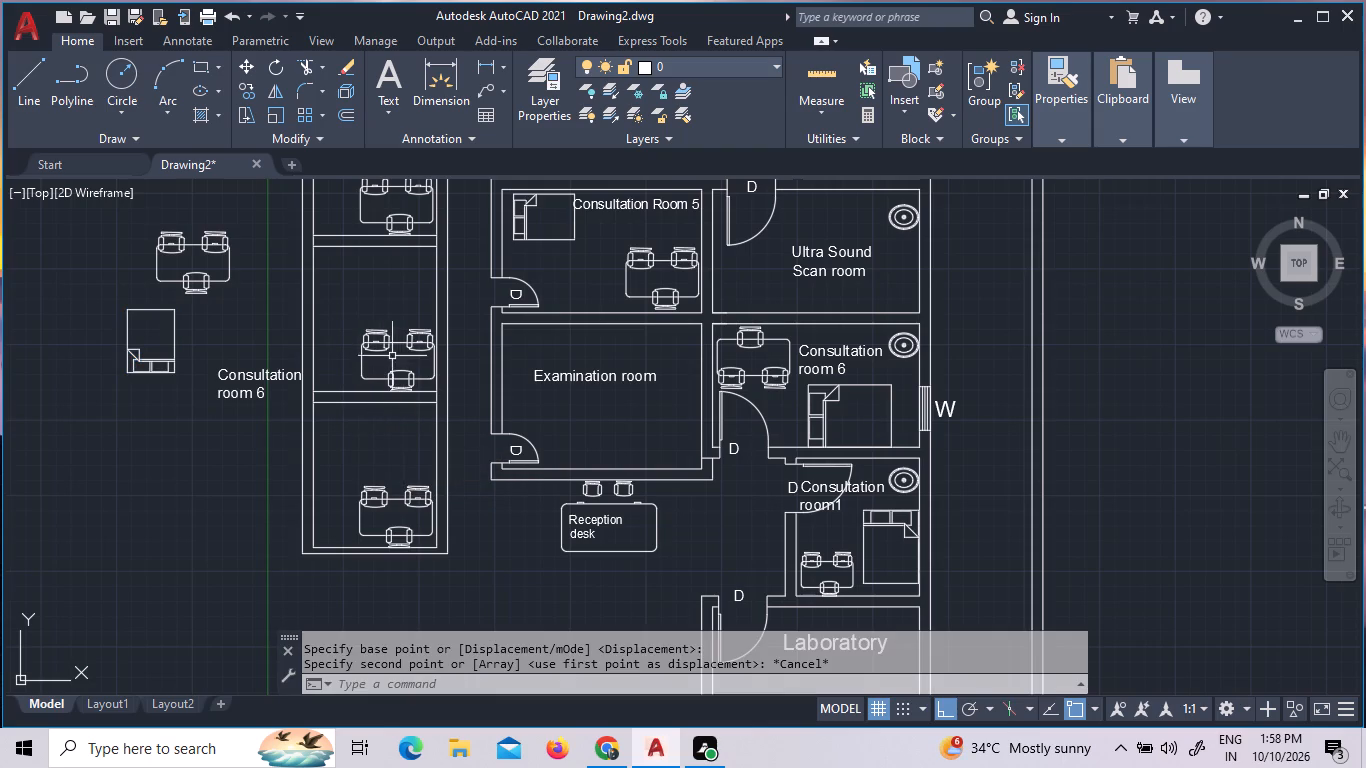
Scale down the desk and three chairs in the west bay's middle room from the desk's southwest corner.
scroll(384, 363, "up", 3)
left_click(335, 390)
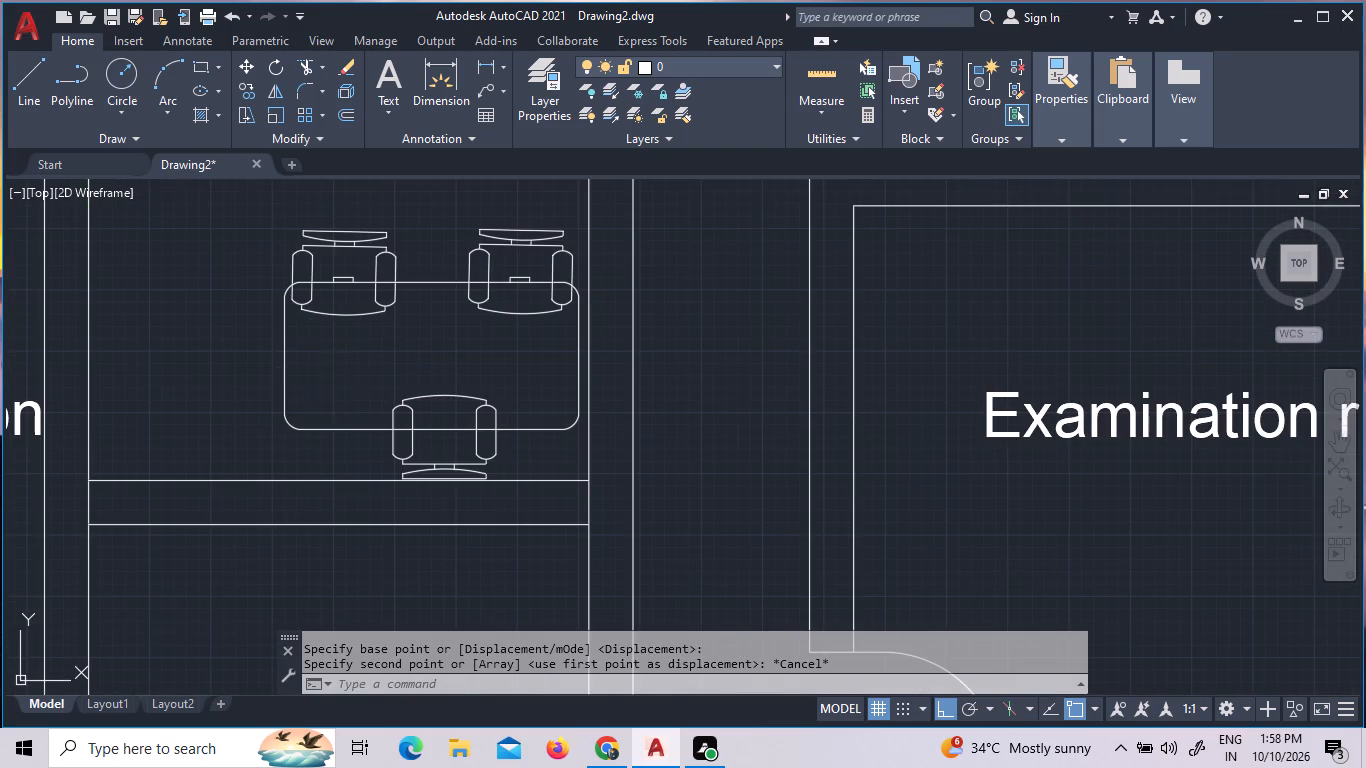
left_click(267, 360)
right_click(267, 360)
key("Escape")
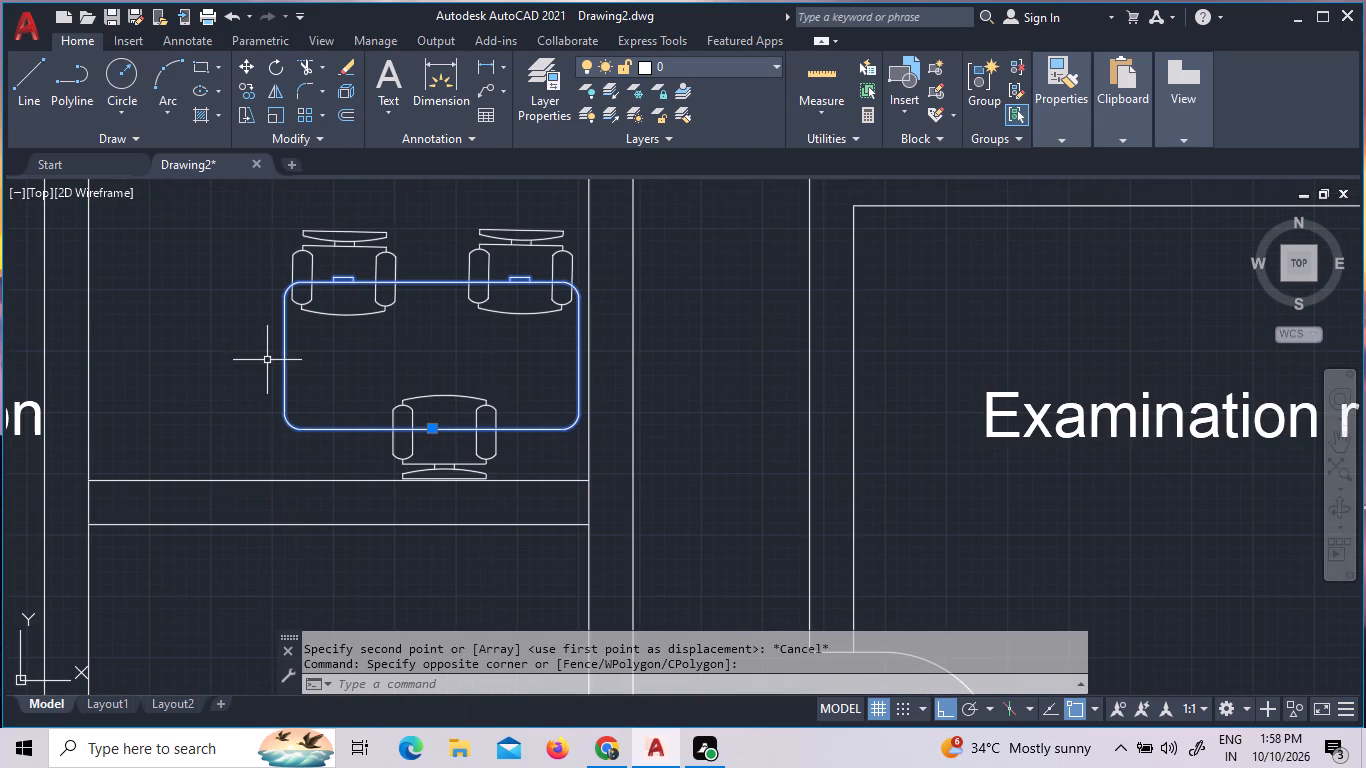
left_click(504, 454)
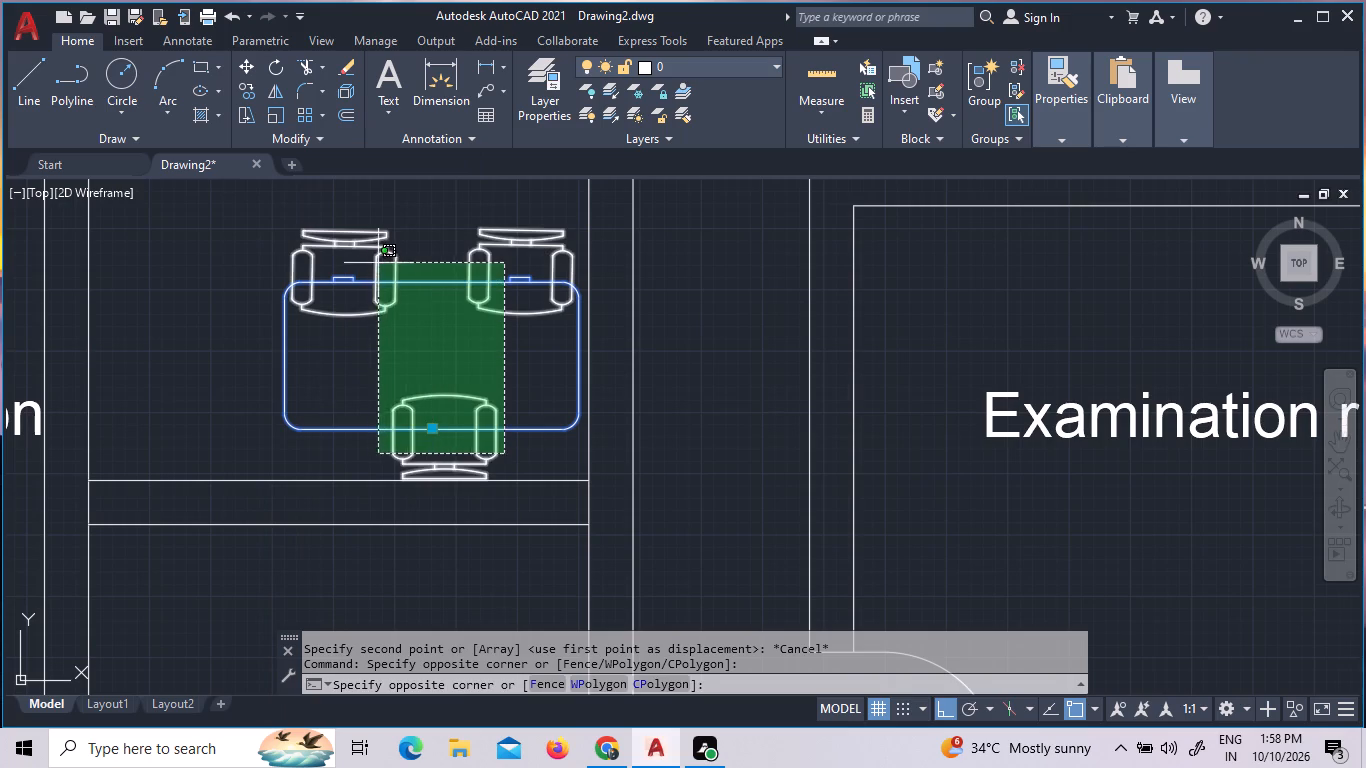
left_click(357, 260)
scroll(370, 297, "down", 2)
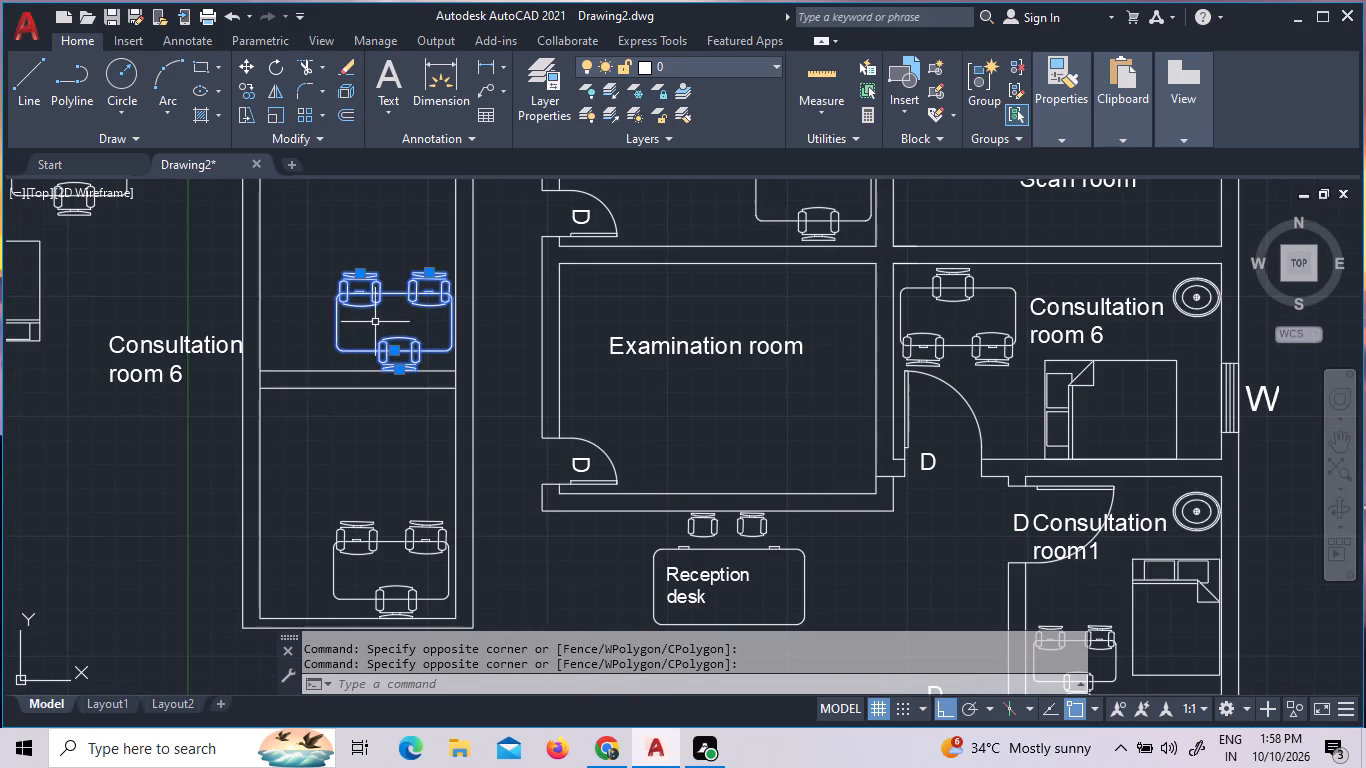
right_click(363, 329)
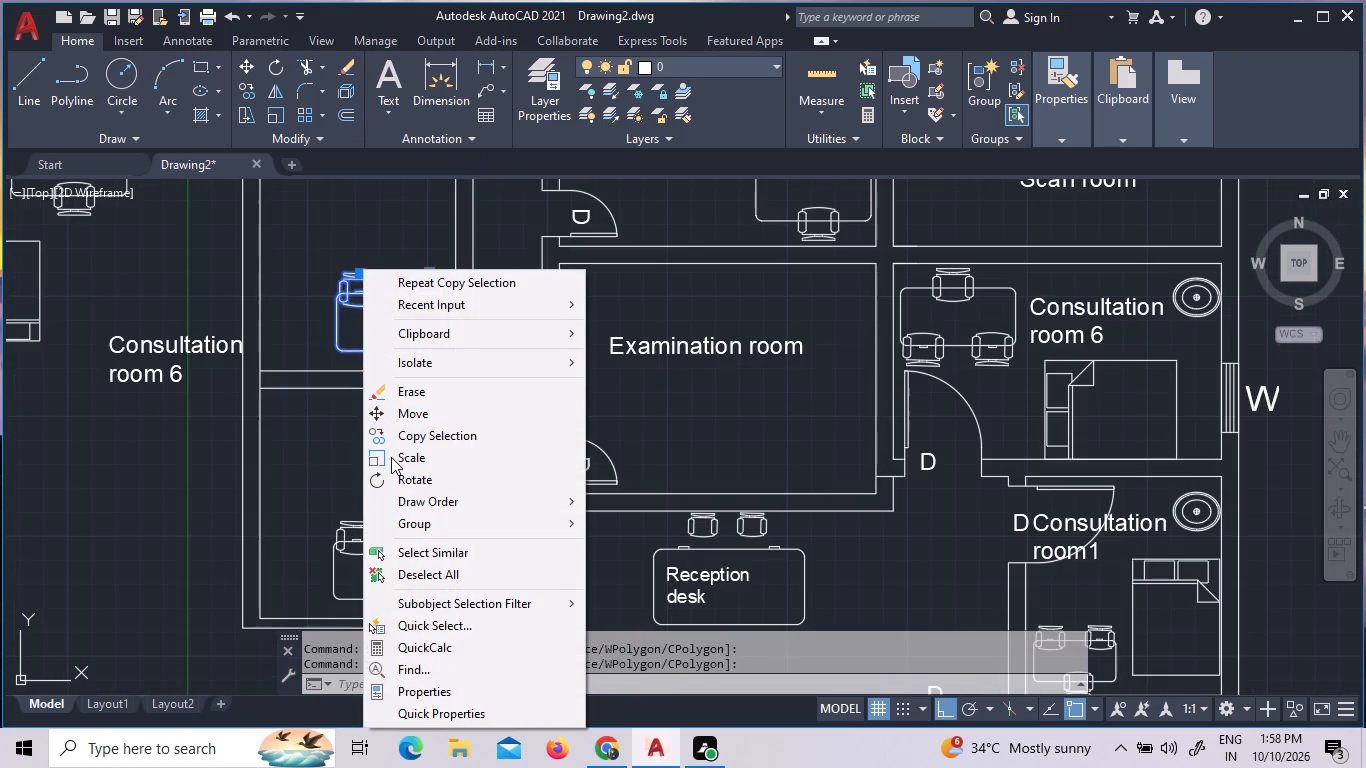
left_click(391, 457)
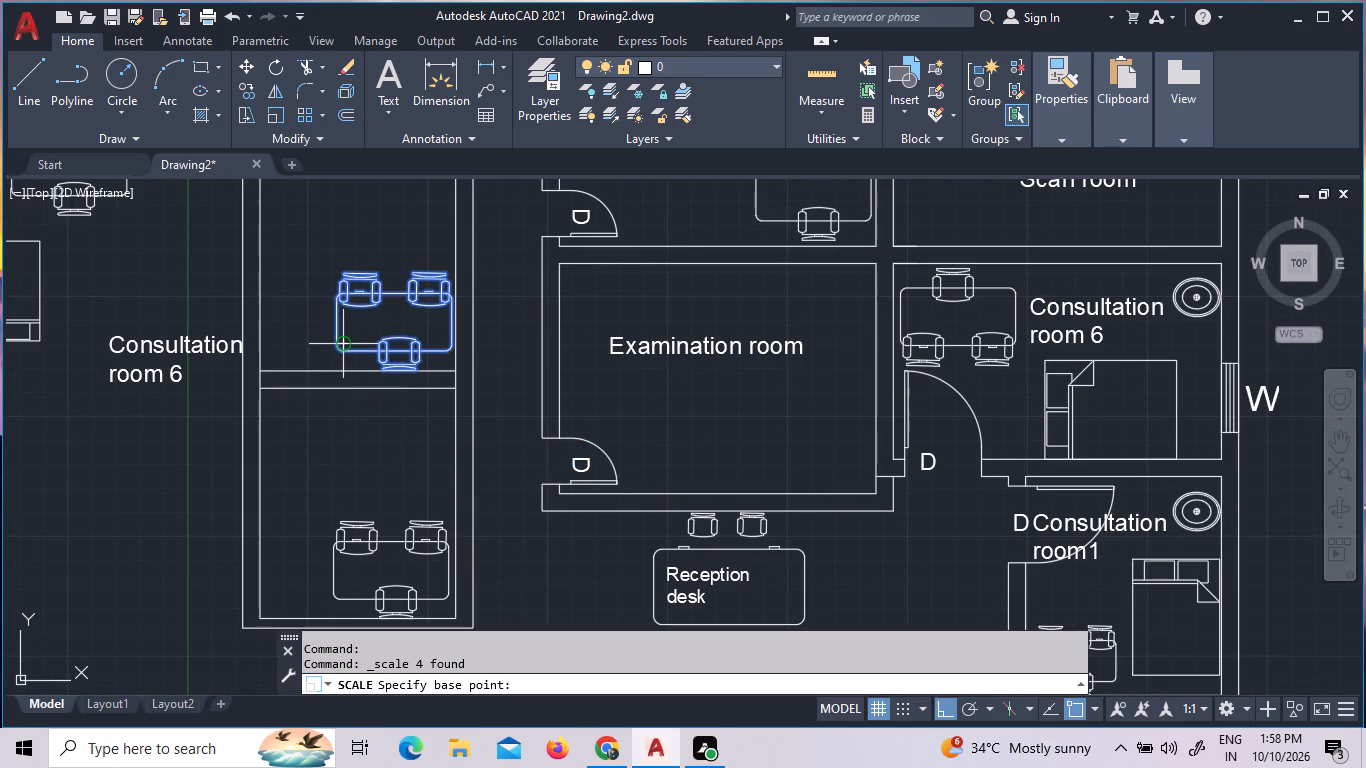
left_click(336, 354)
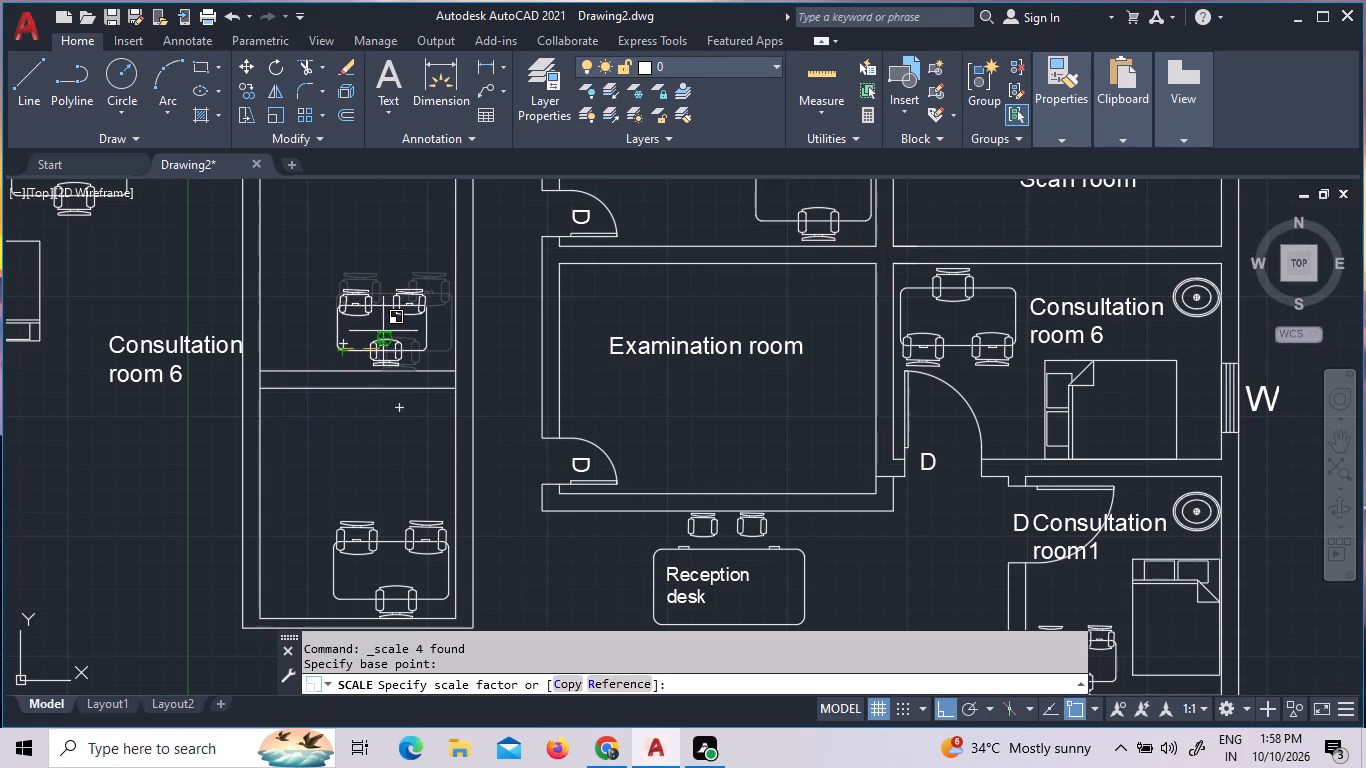
left_click(383, 331)
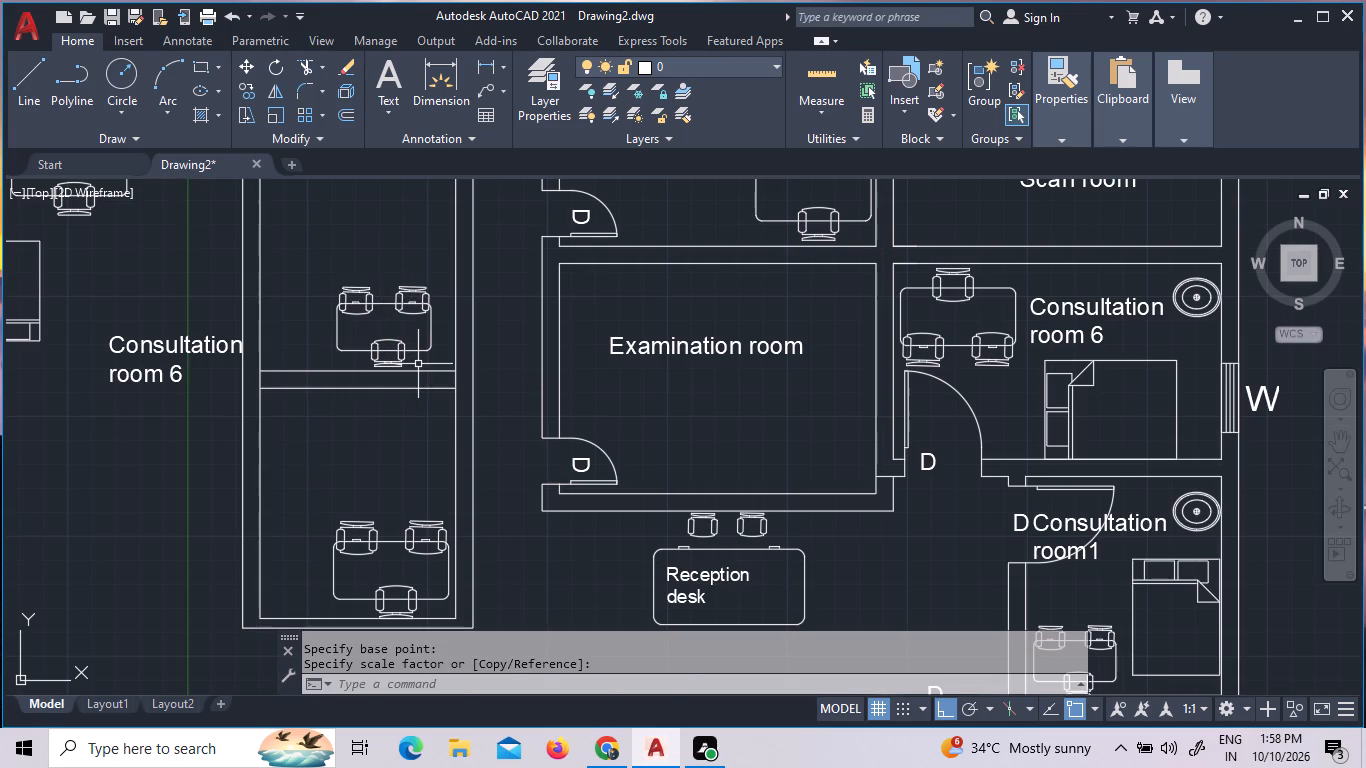
Move the middle room's desk and three chairs about 0'-9" east, close to the room's inner east wall.
left_click(418, 364)
left_click(354, 305)
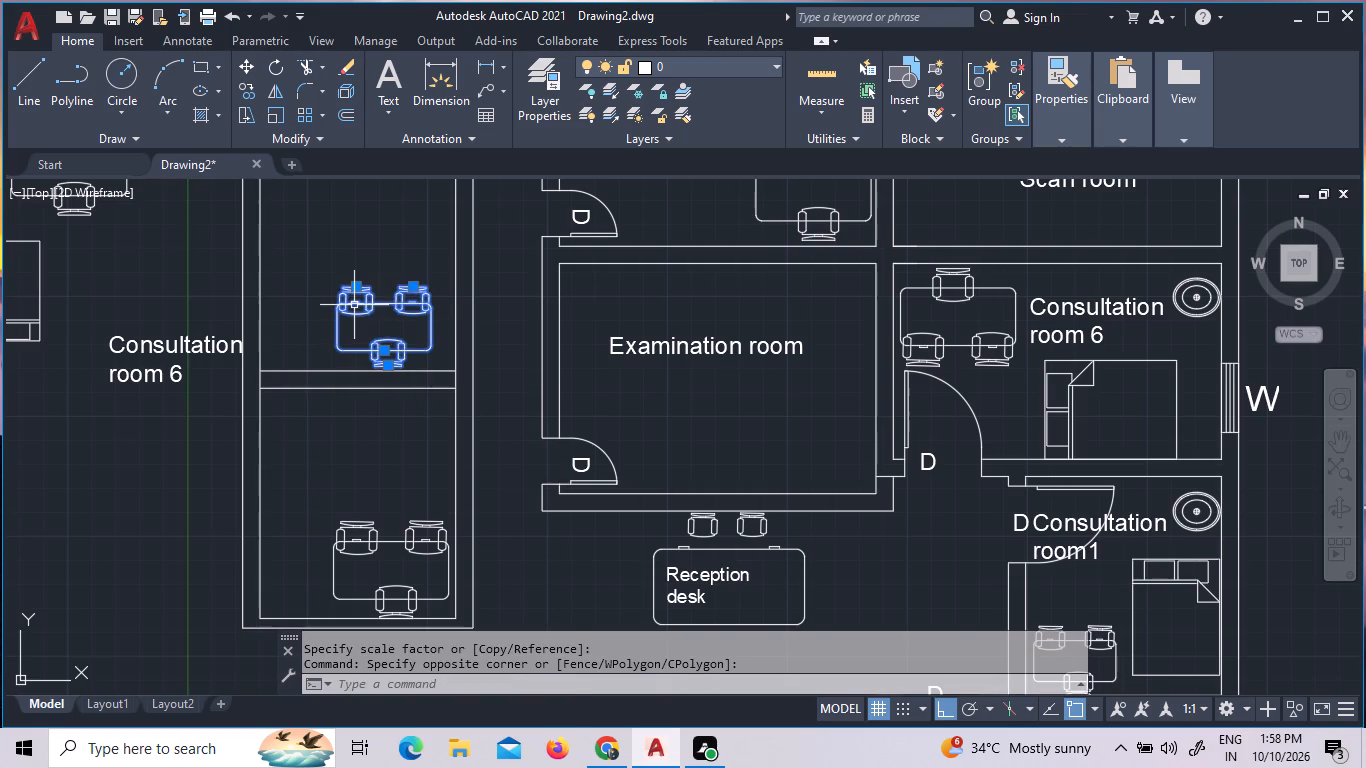
right_click(354, 305)
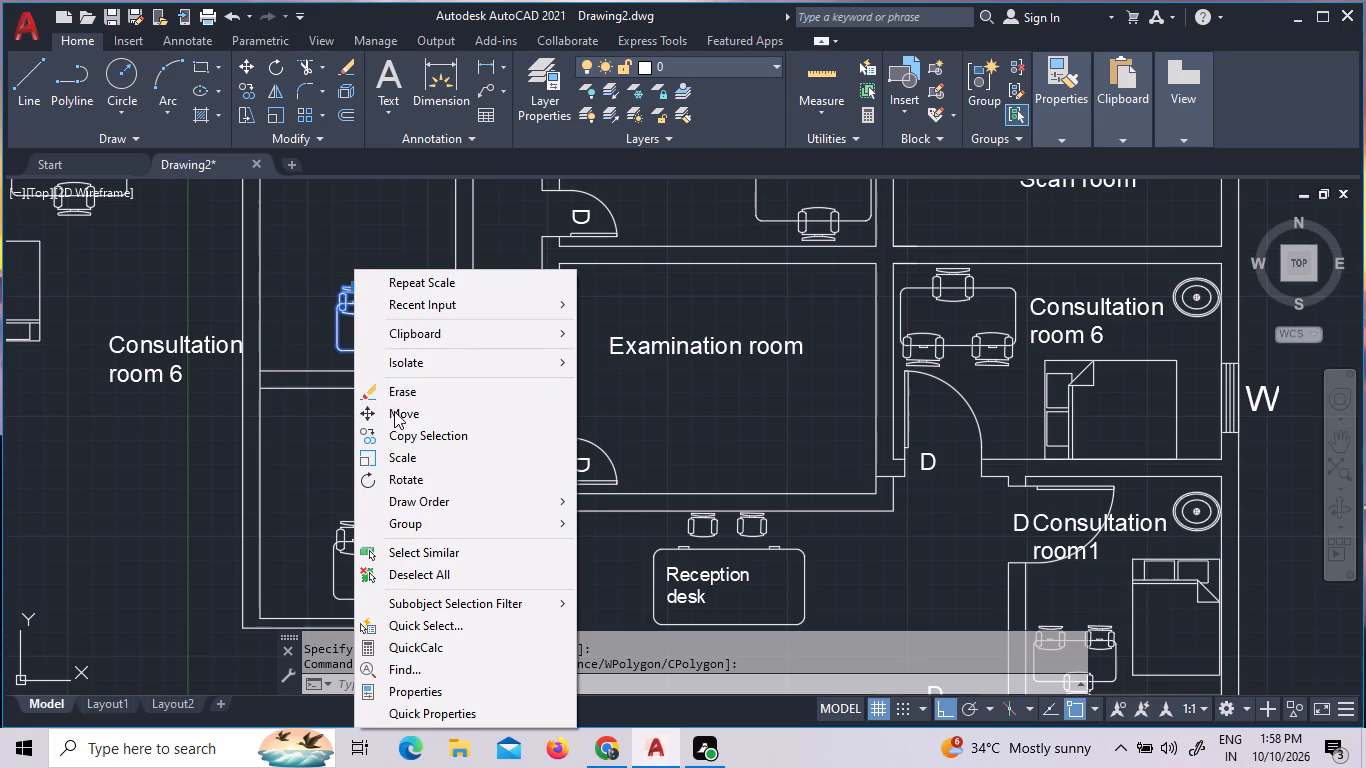
left_click(394, 411)
left_click(394, 408)
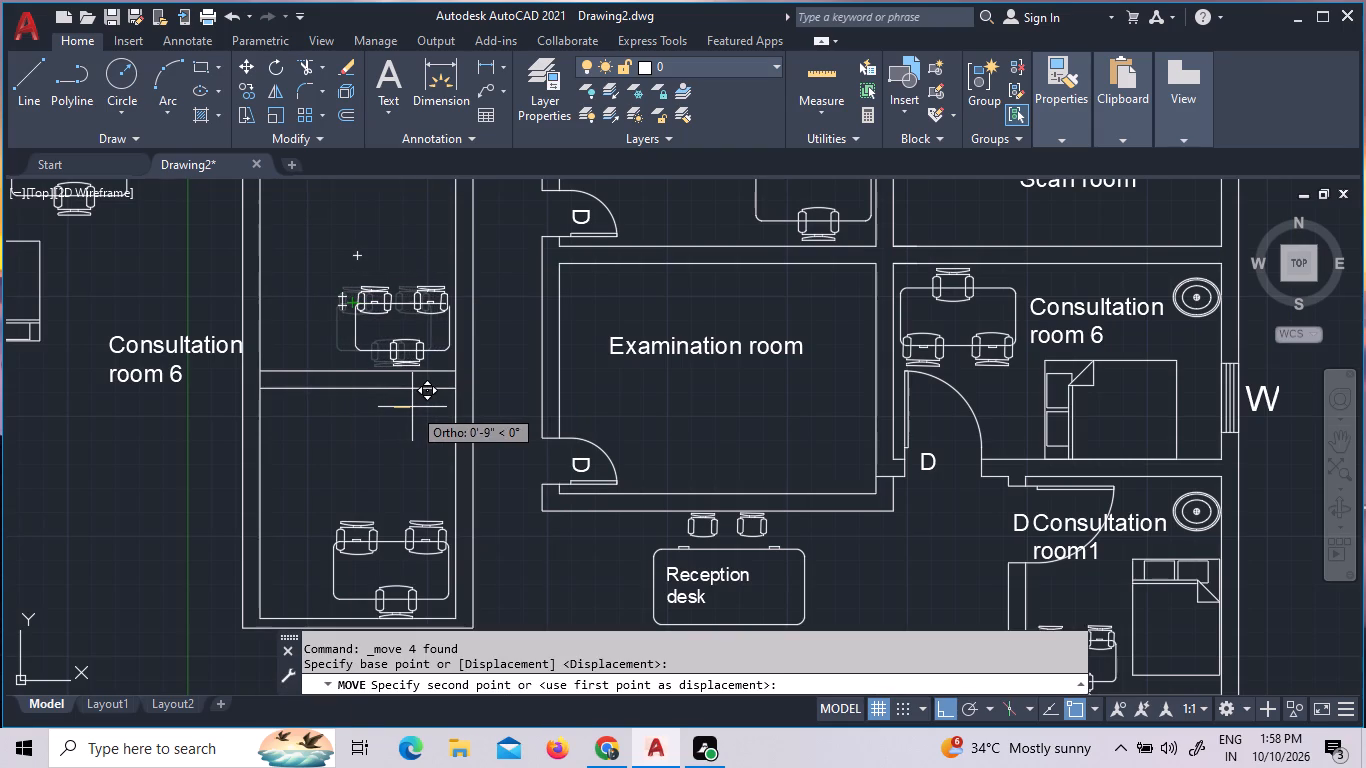
left_click(413, 410)
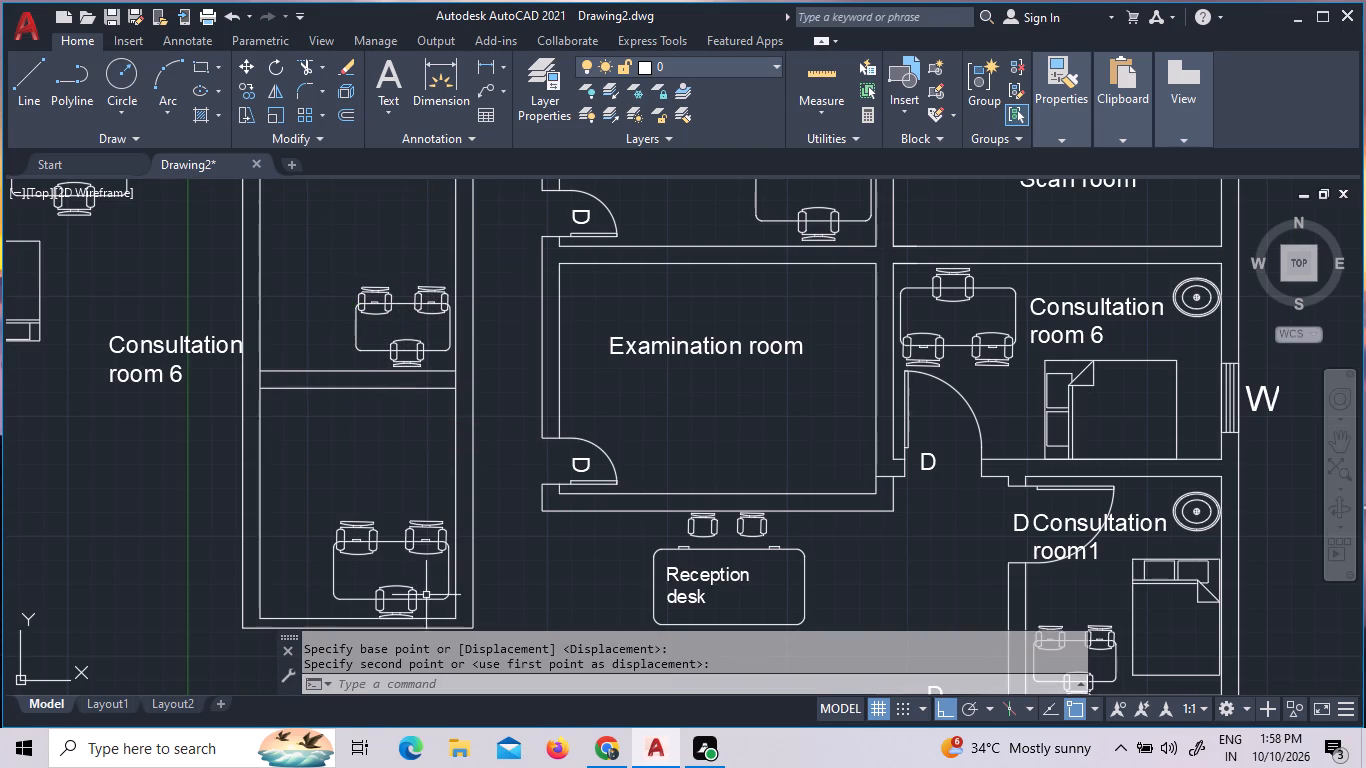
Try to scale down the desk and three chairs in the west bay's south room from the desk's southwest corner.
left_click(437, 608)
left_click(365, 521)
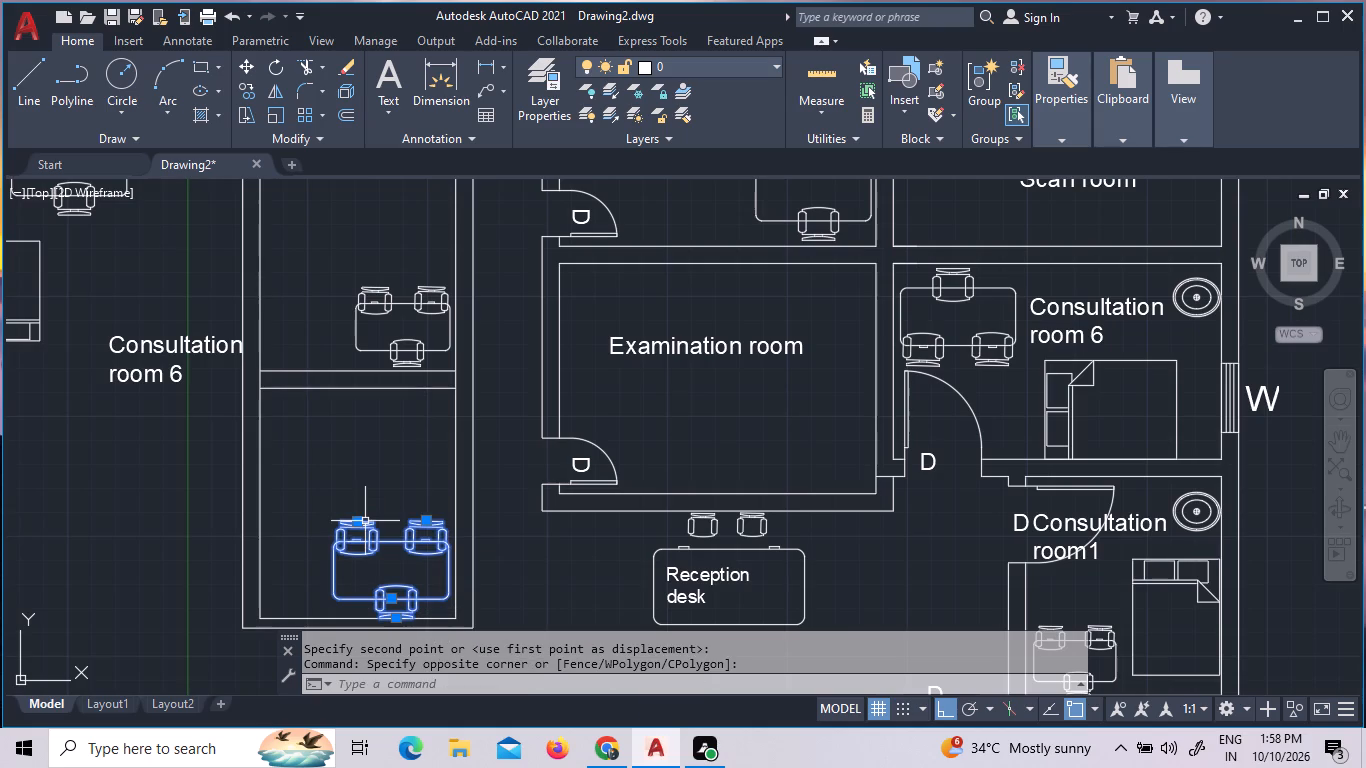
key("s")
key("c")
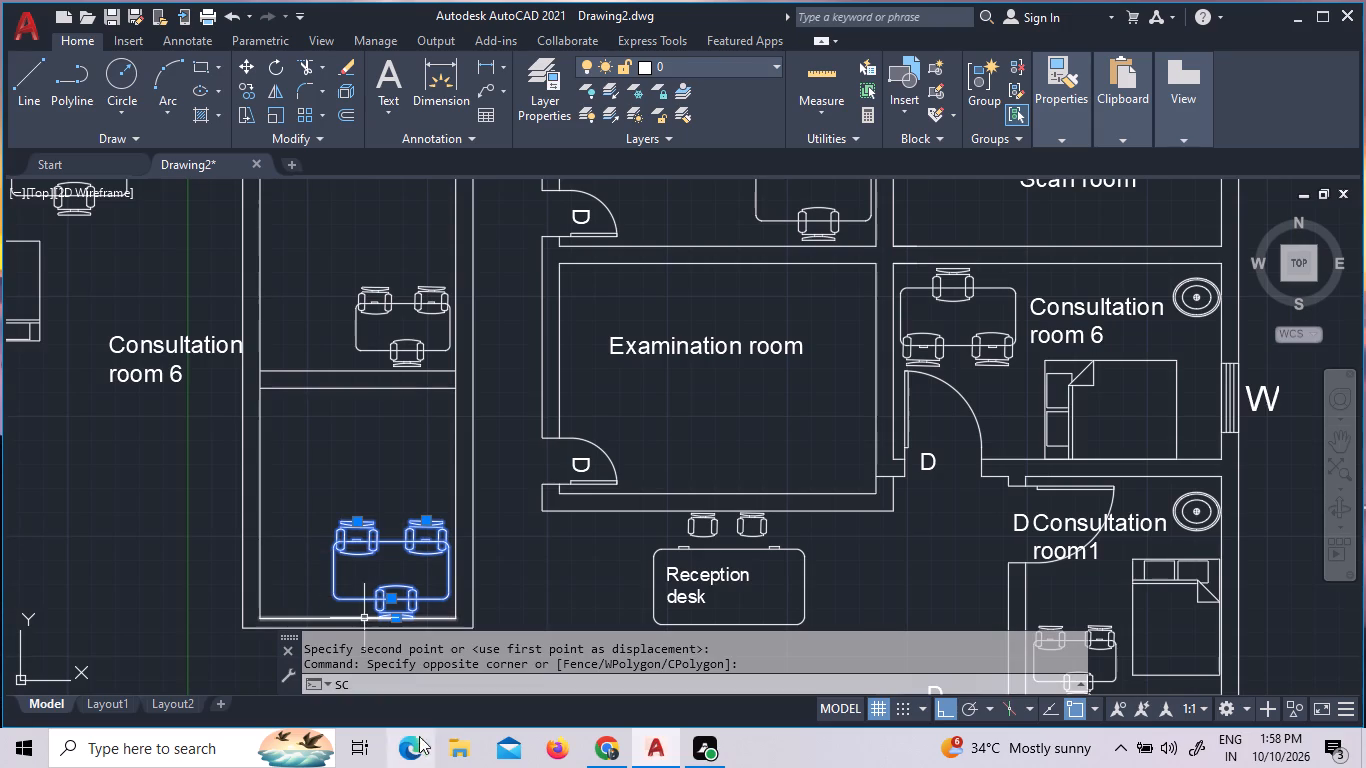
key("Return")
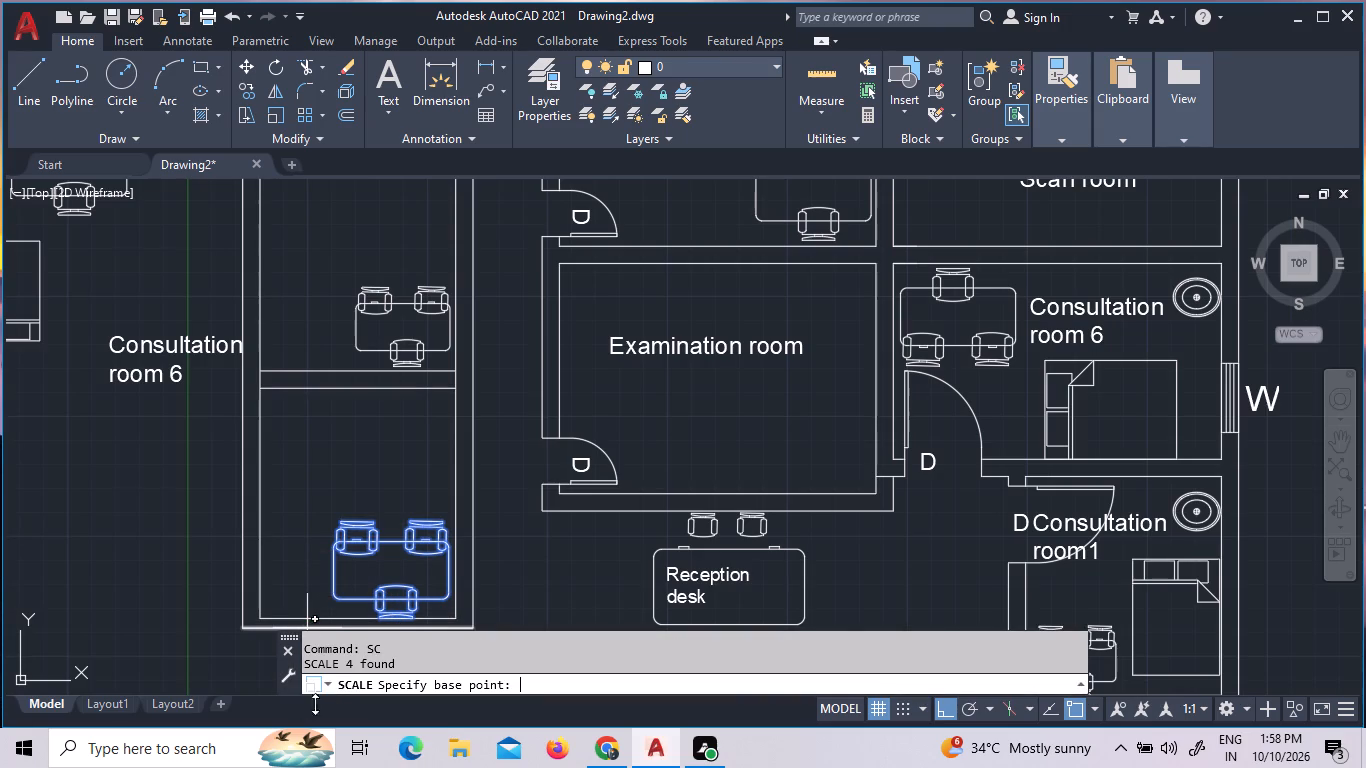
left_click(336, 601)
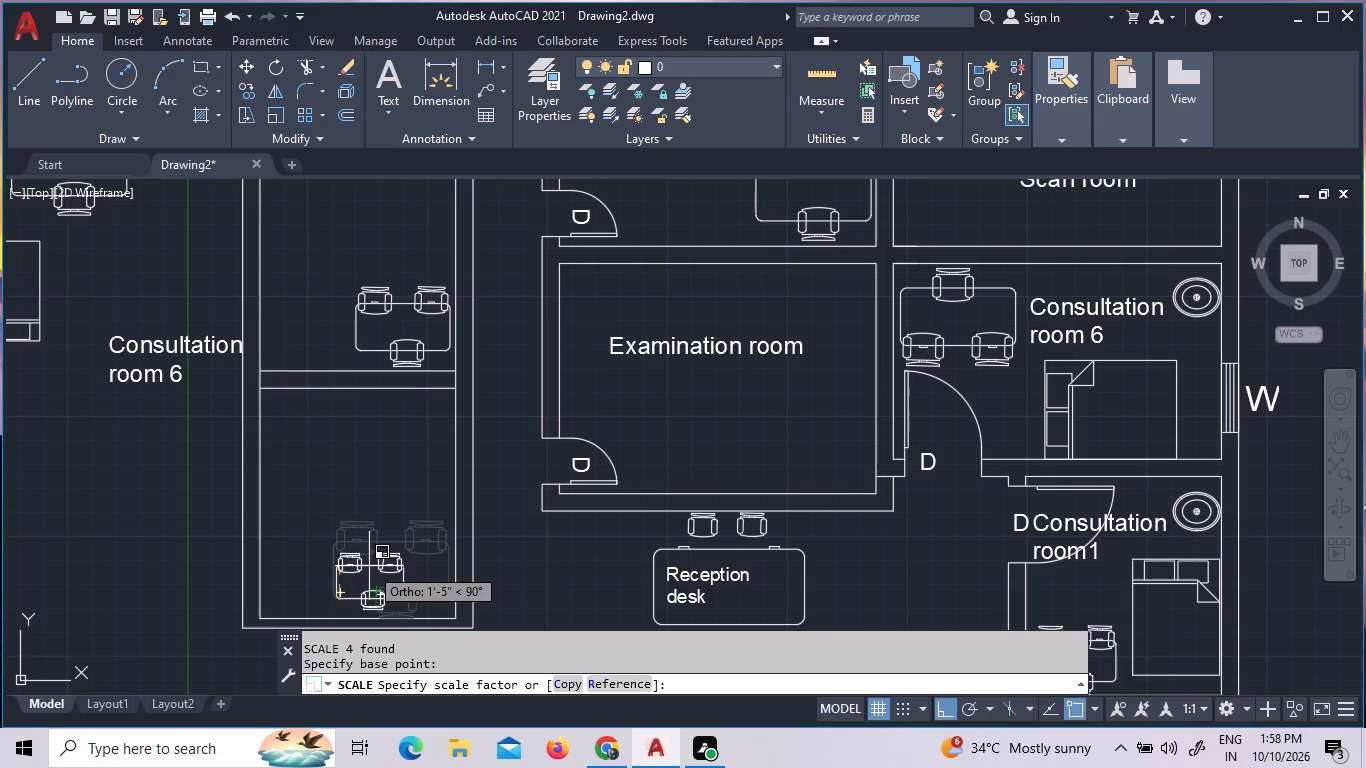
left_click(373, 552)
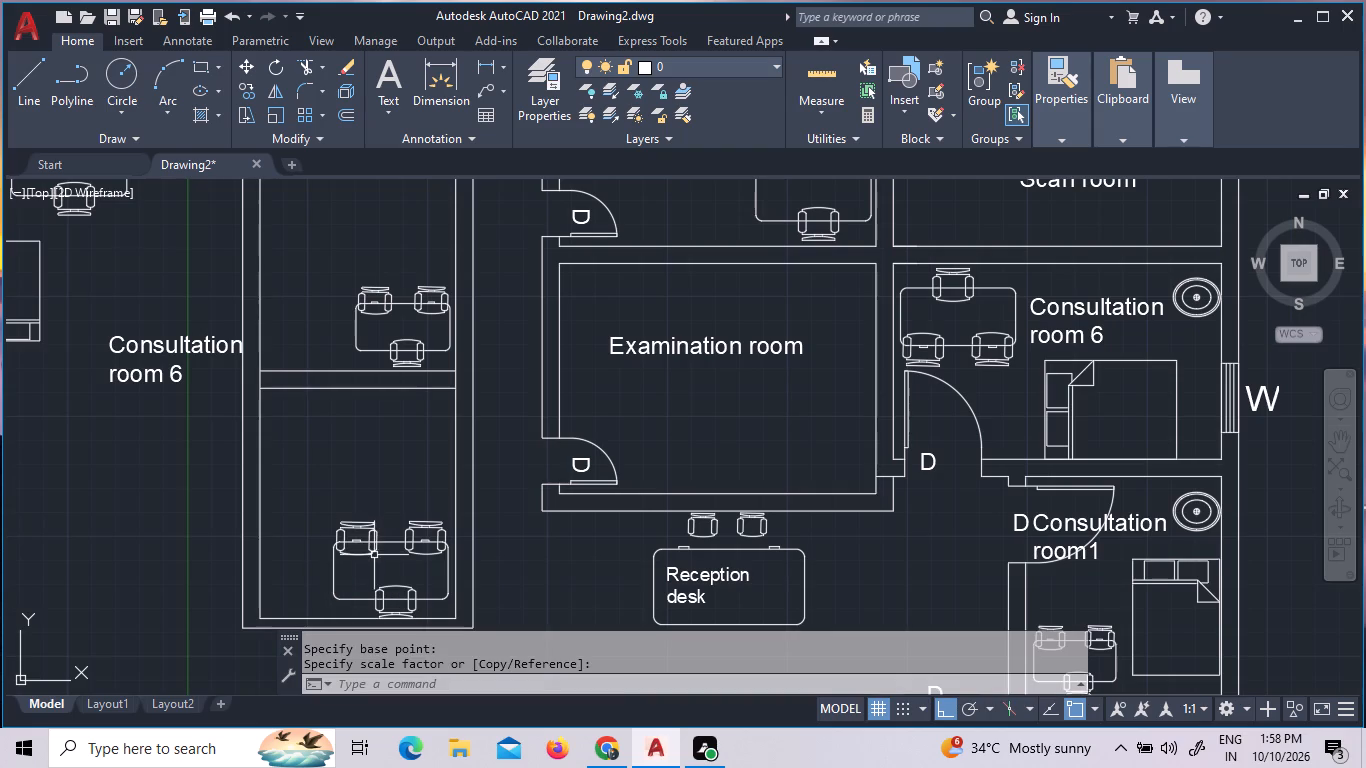
Scale the desk and three chairs in the west bay's south room to roughly two fifths of their size from the desk's southwest corner.
left_click(345, 598)
left_click(384, 608)
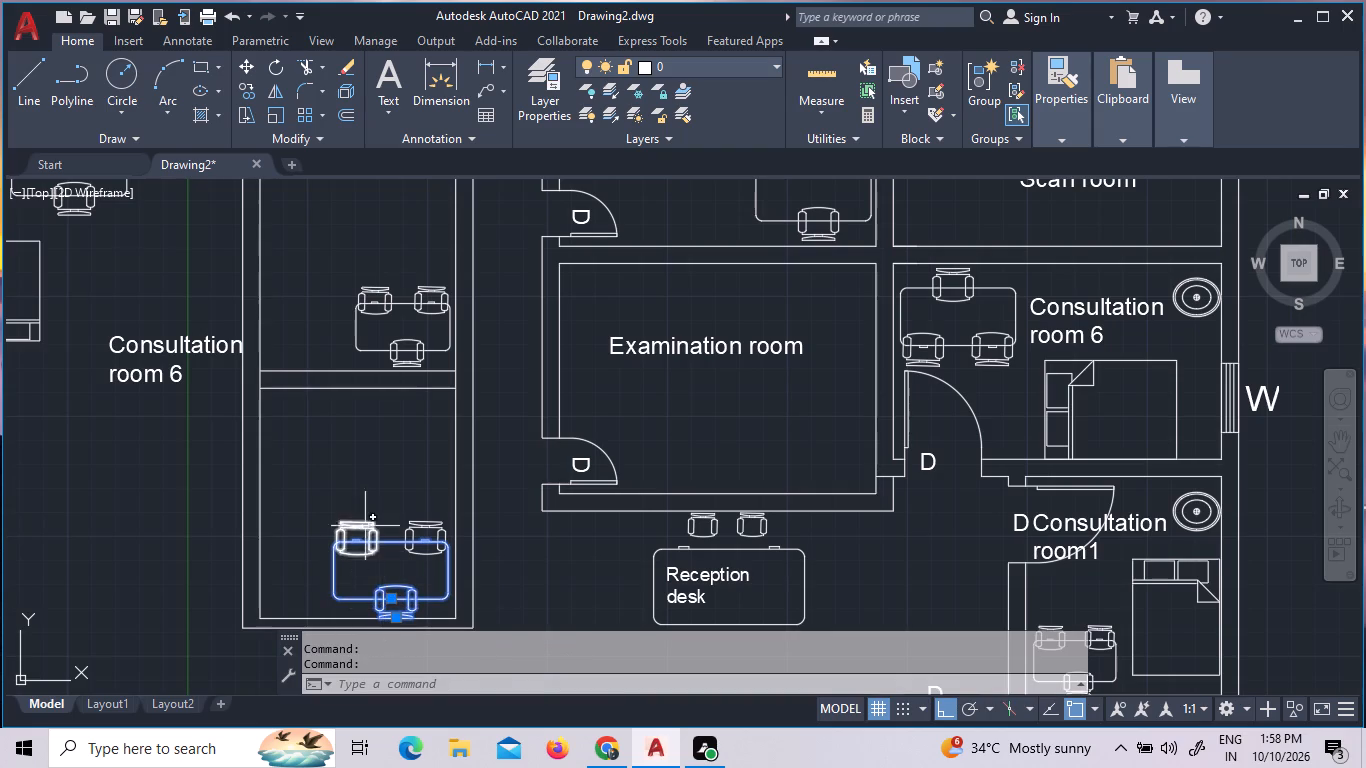
left_click(355, 526)
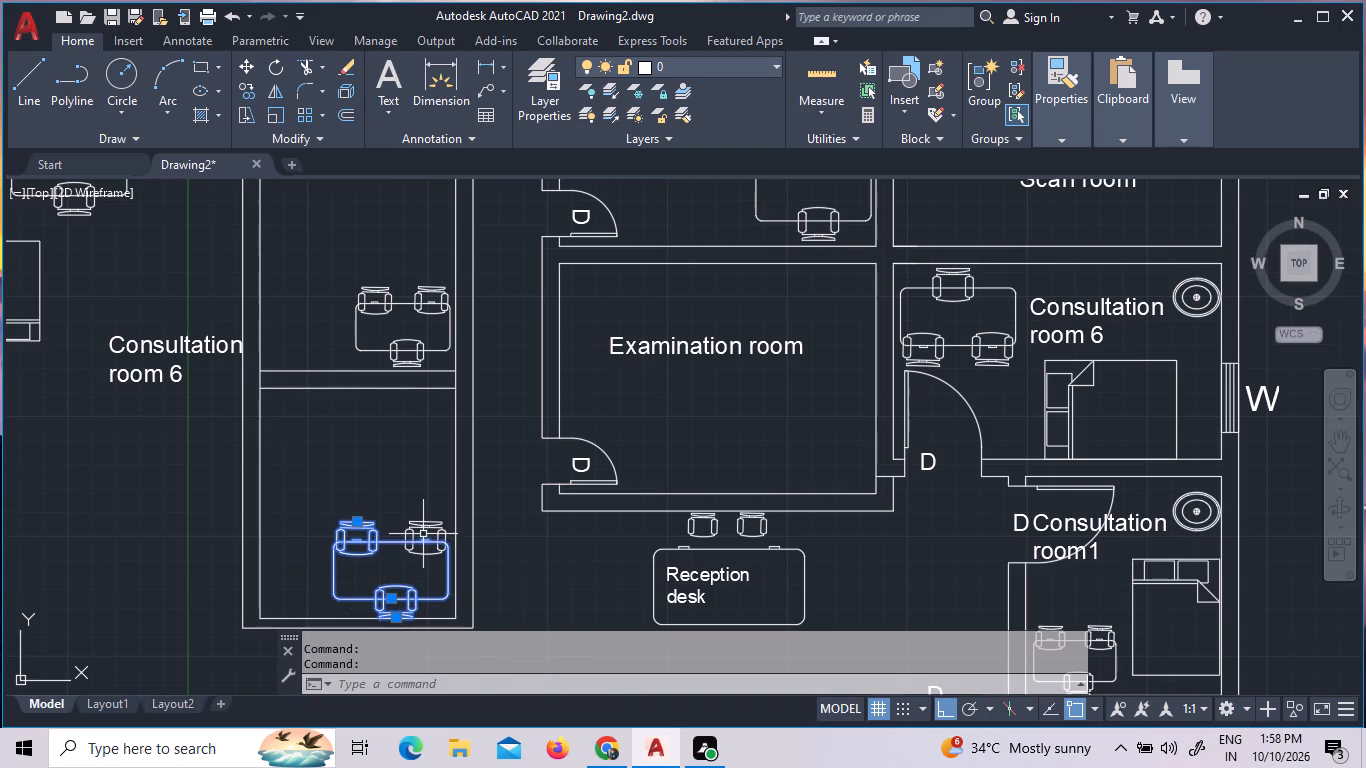
left_click(421, 528)
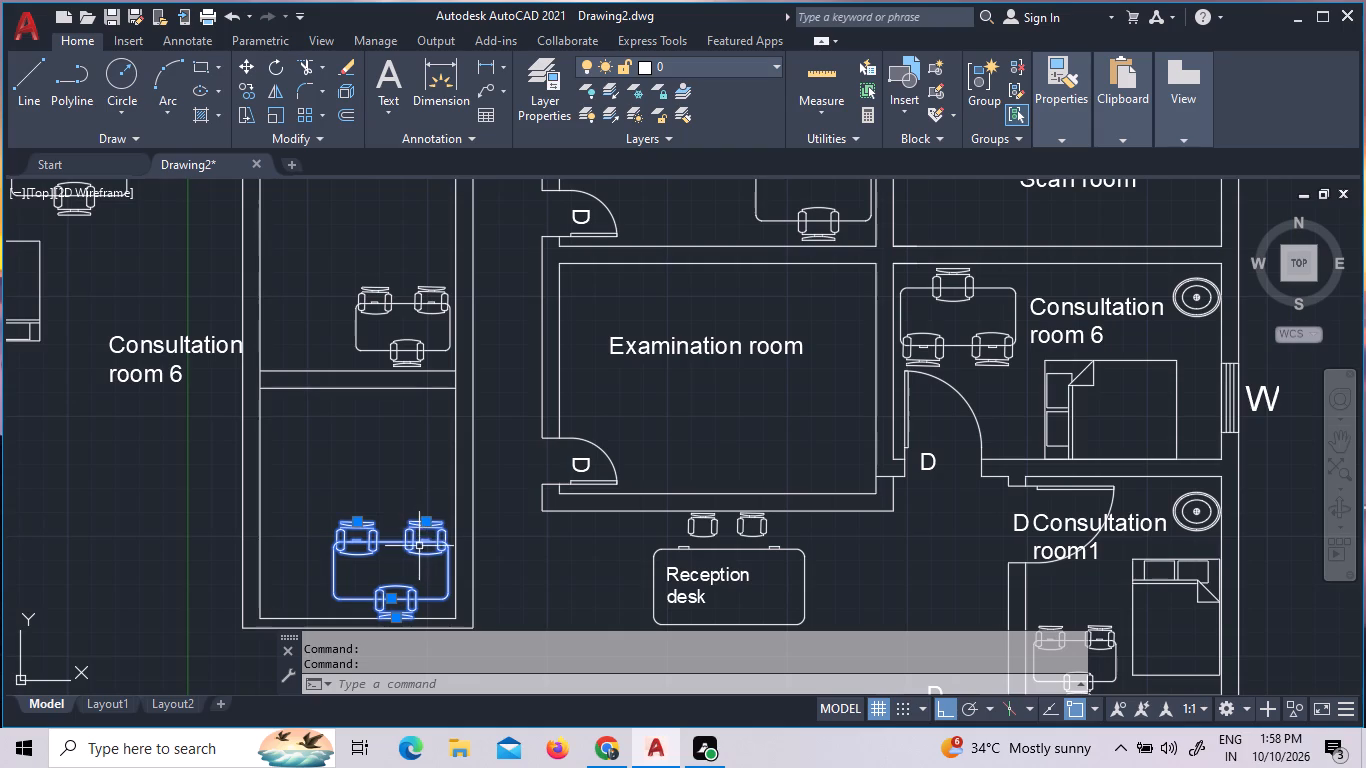
type("SC")
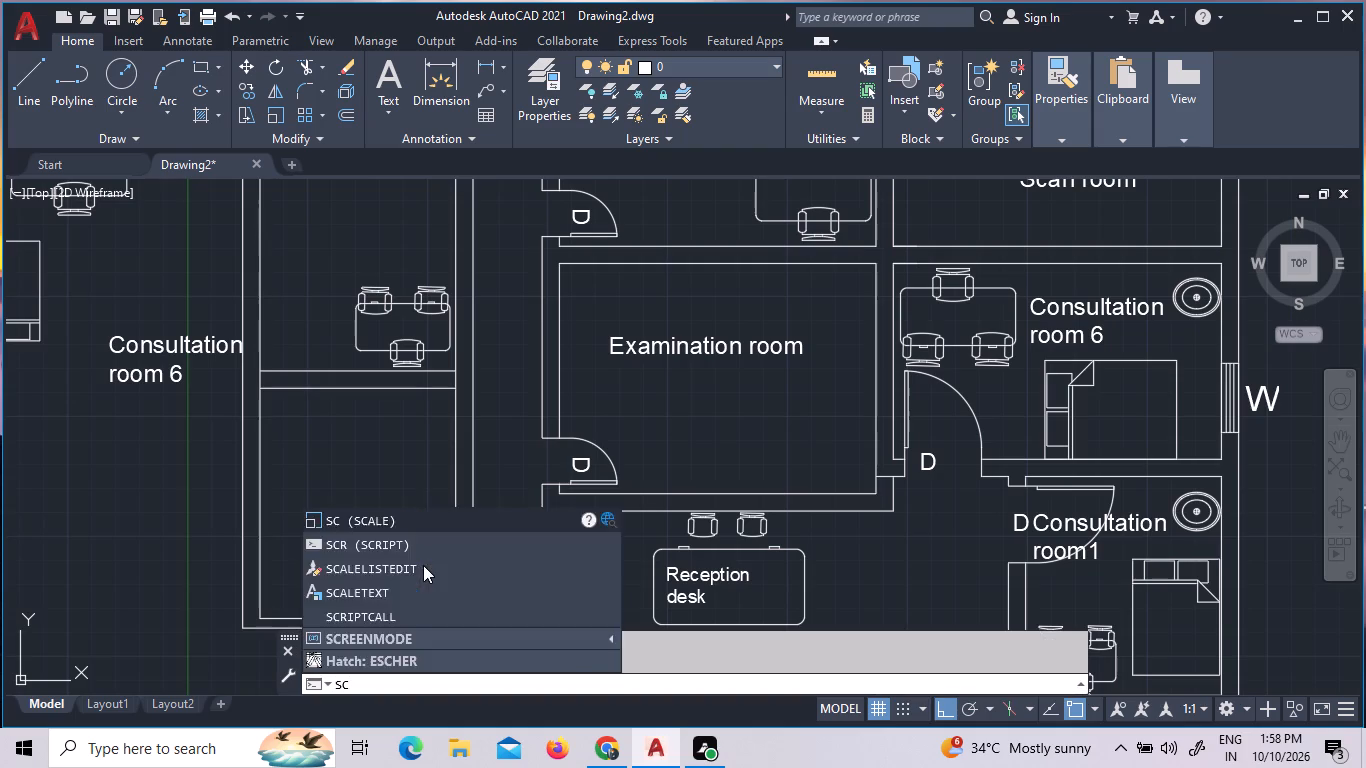
key("space")
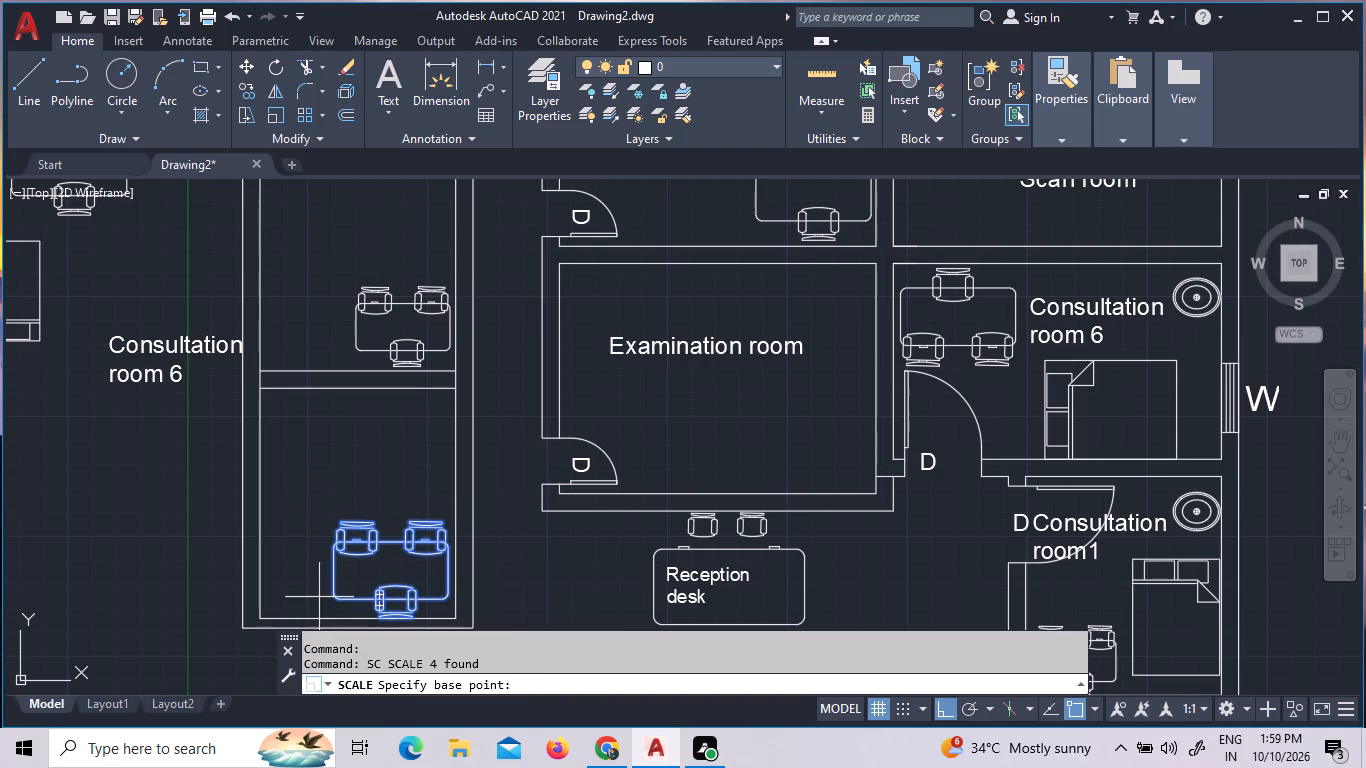
left_click(332, 597)
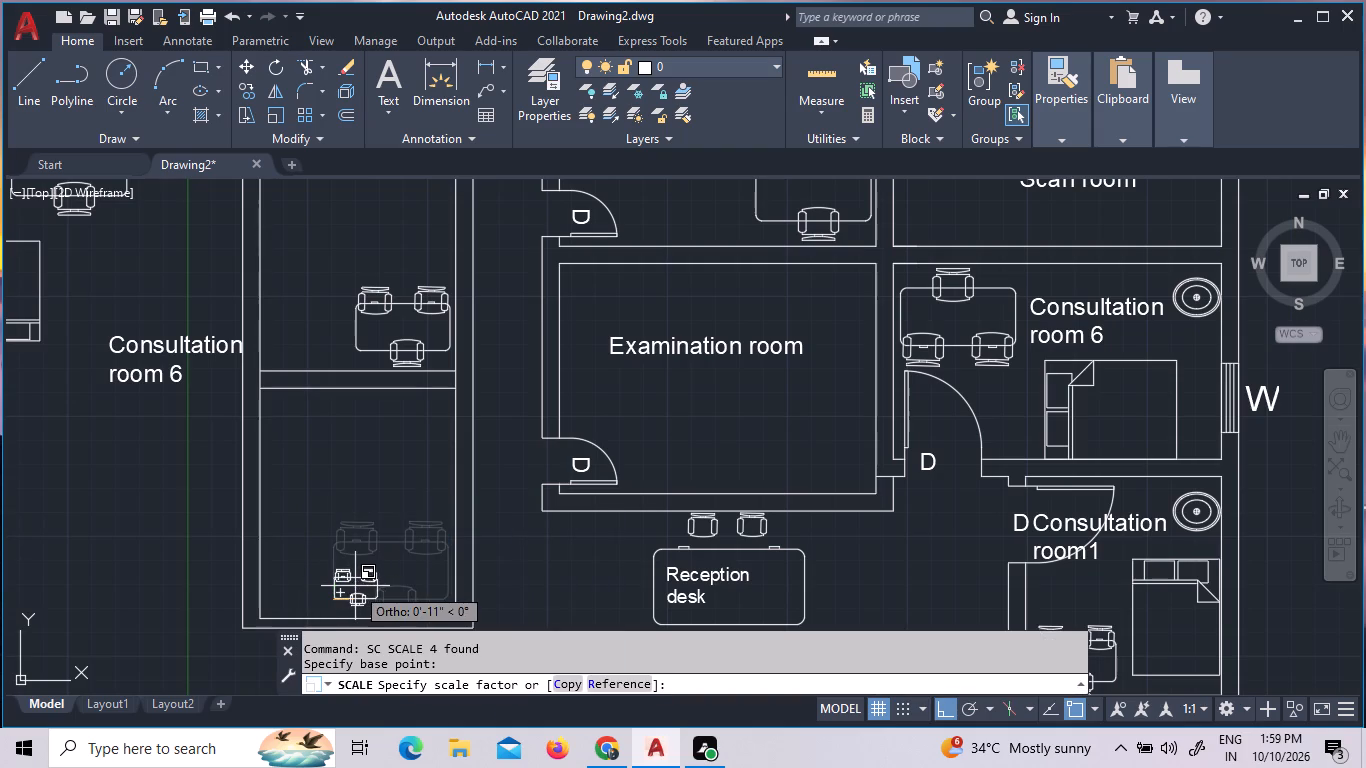
left_click(356, 580)
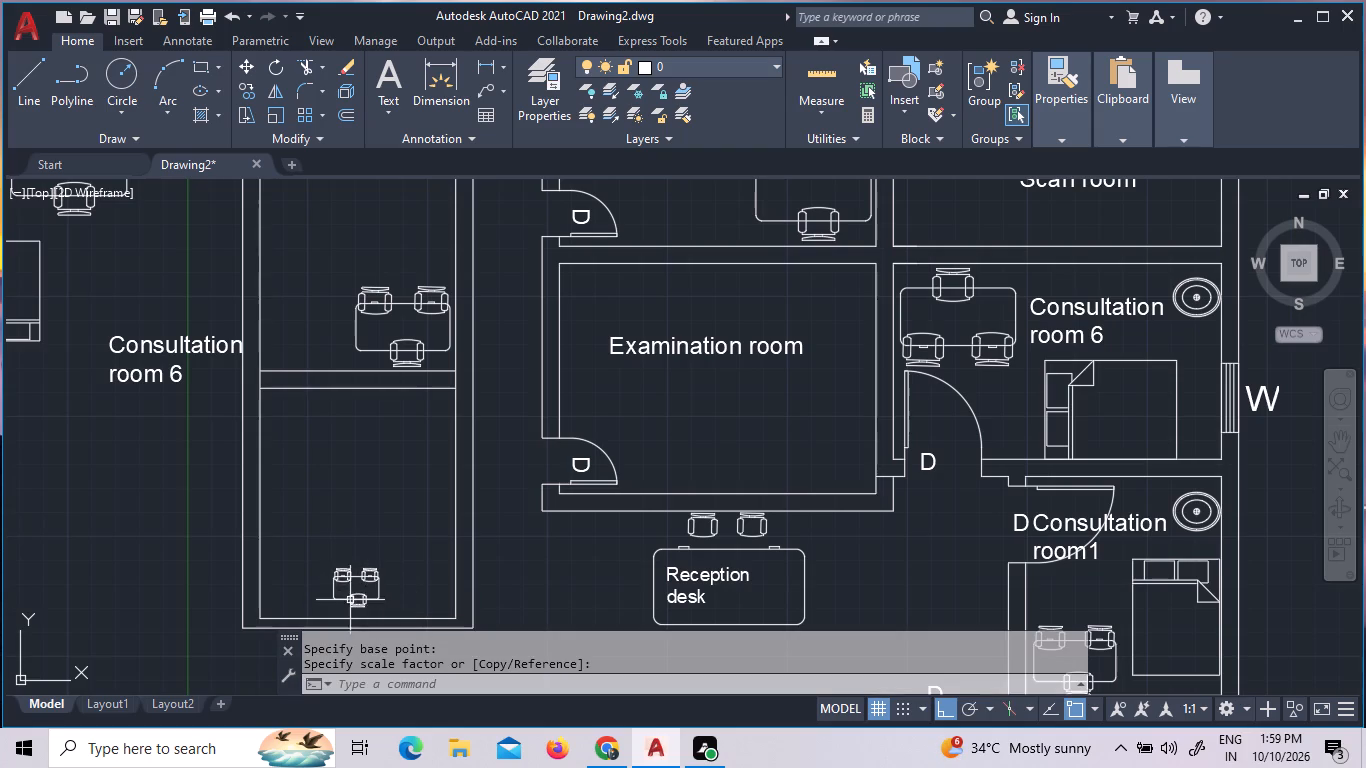
Scale the south room's desk and three chairs up by roughly 1.6 times from the desk's southwest corner.
left_click(380, 611)
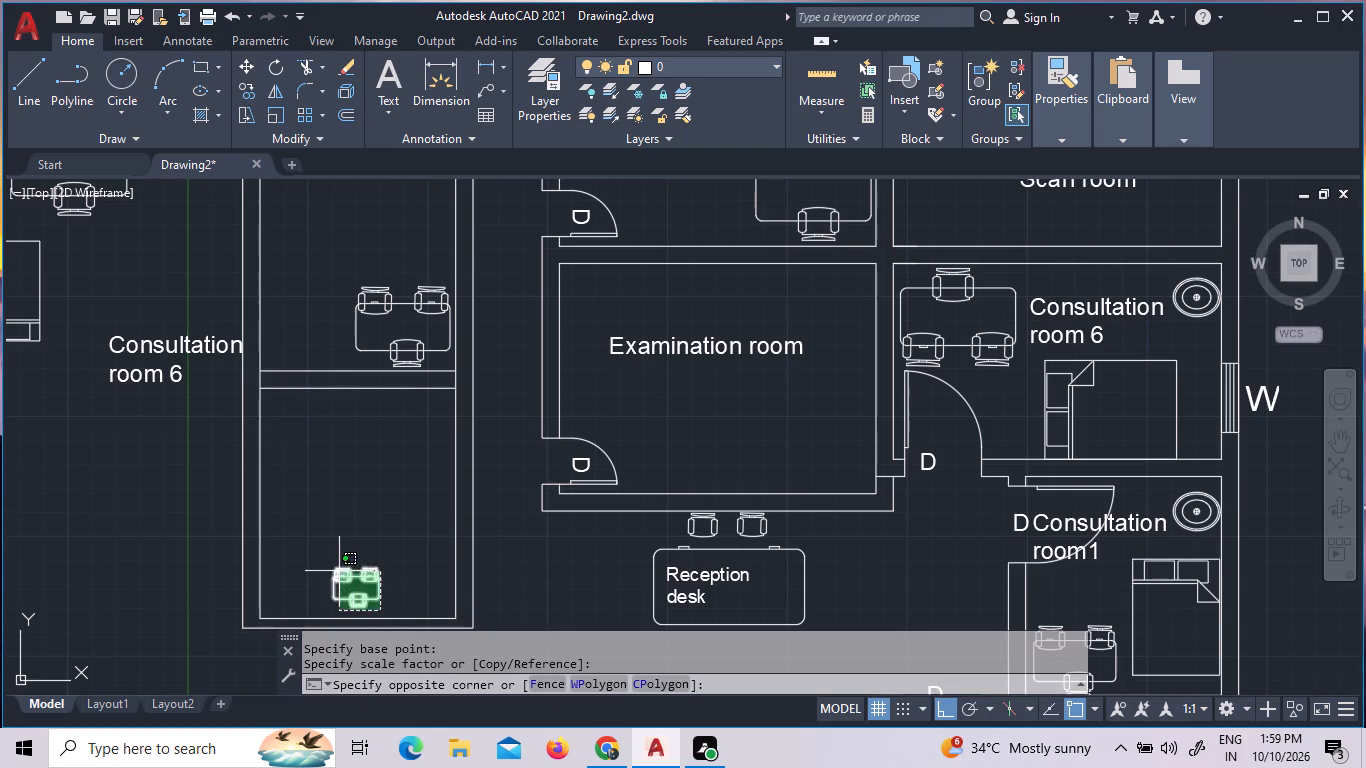
left_click(339, 571)
type("SC")
key("space")
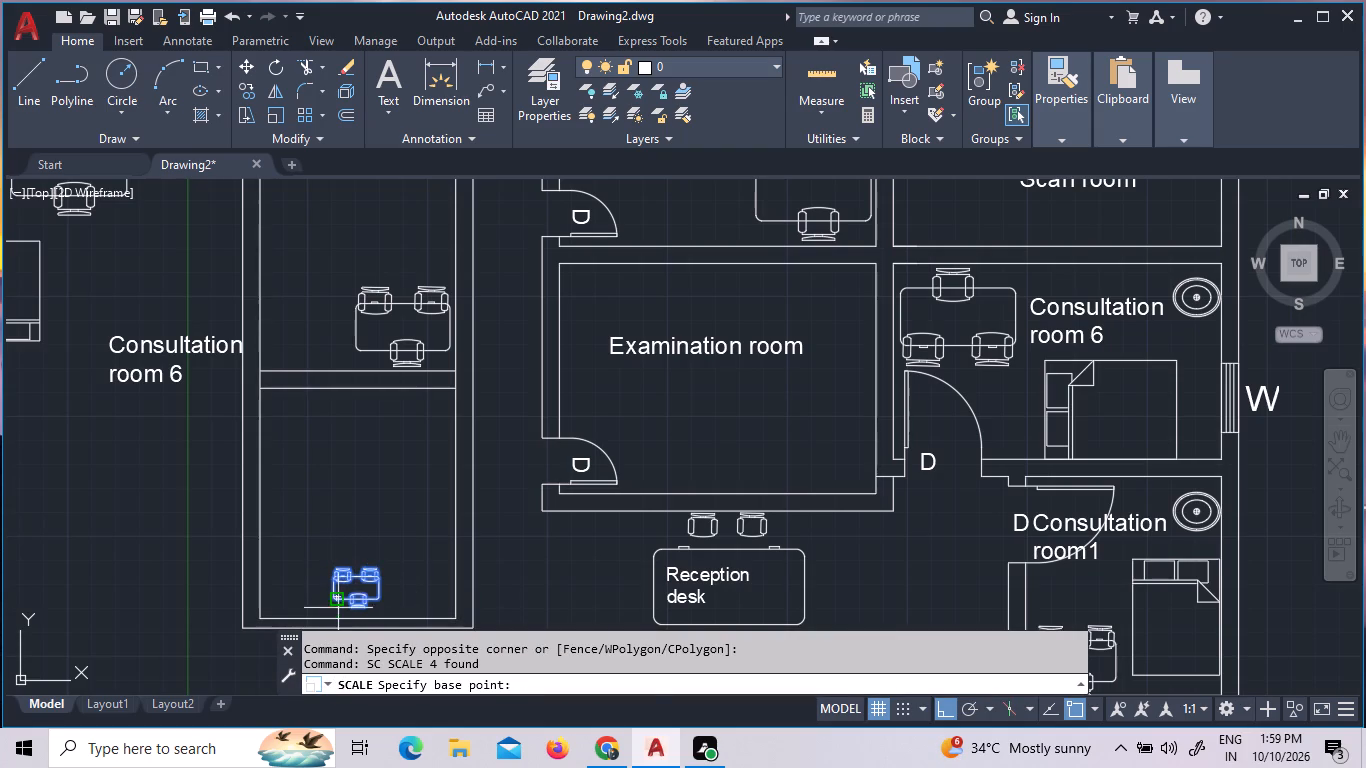
left_click(332, 597)
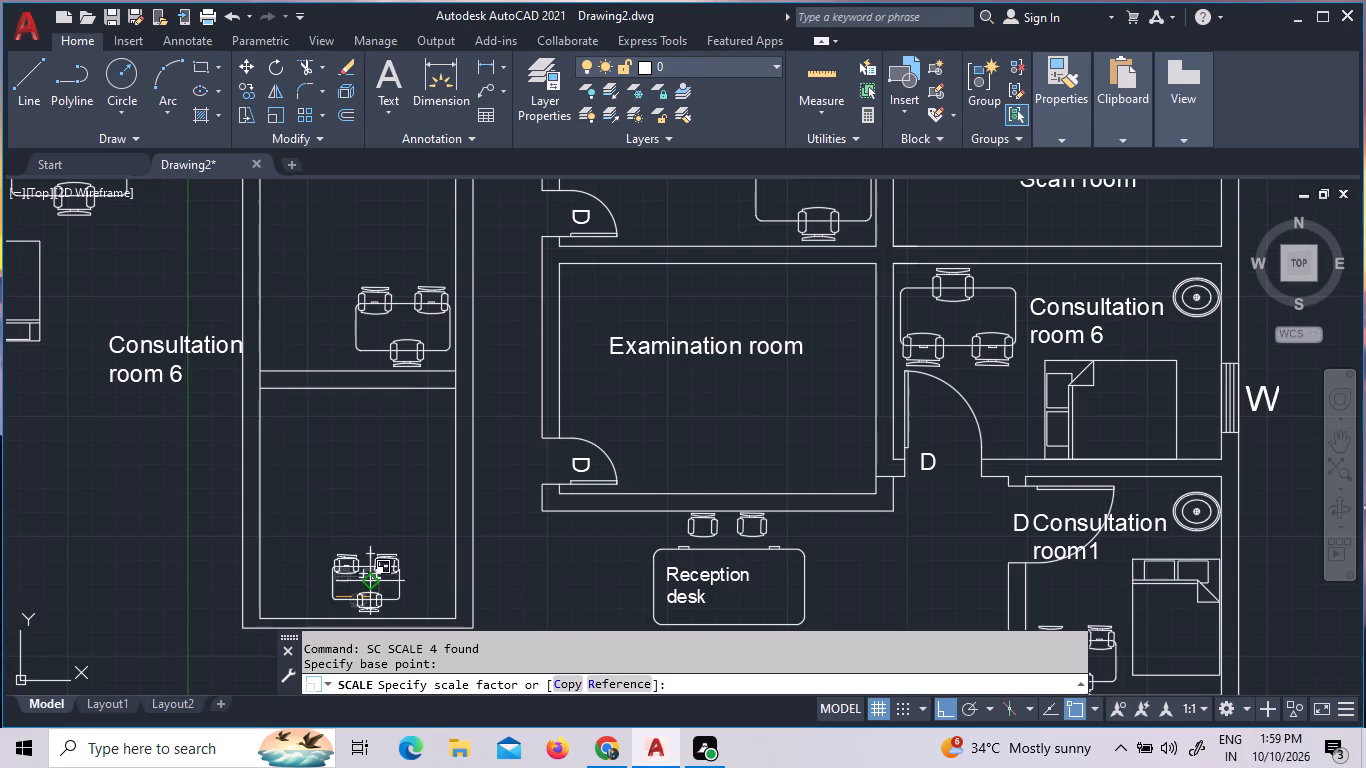
left_click(370, 580)
Move the south room's desk and three chairs east, close to the room's inner east wall.
left_click(416, 617)
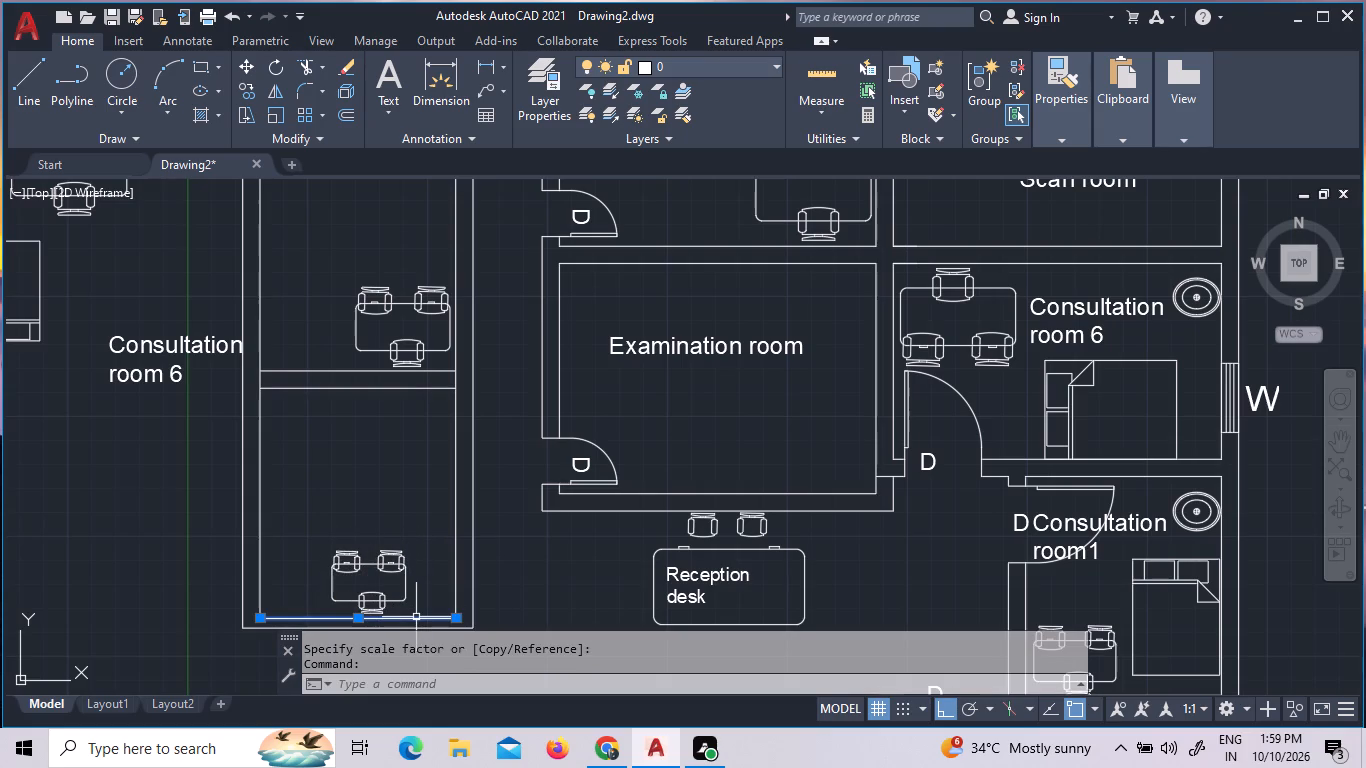
key("Escape")
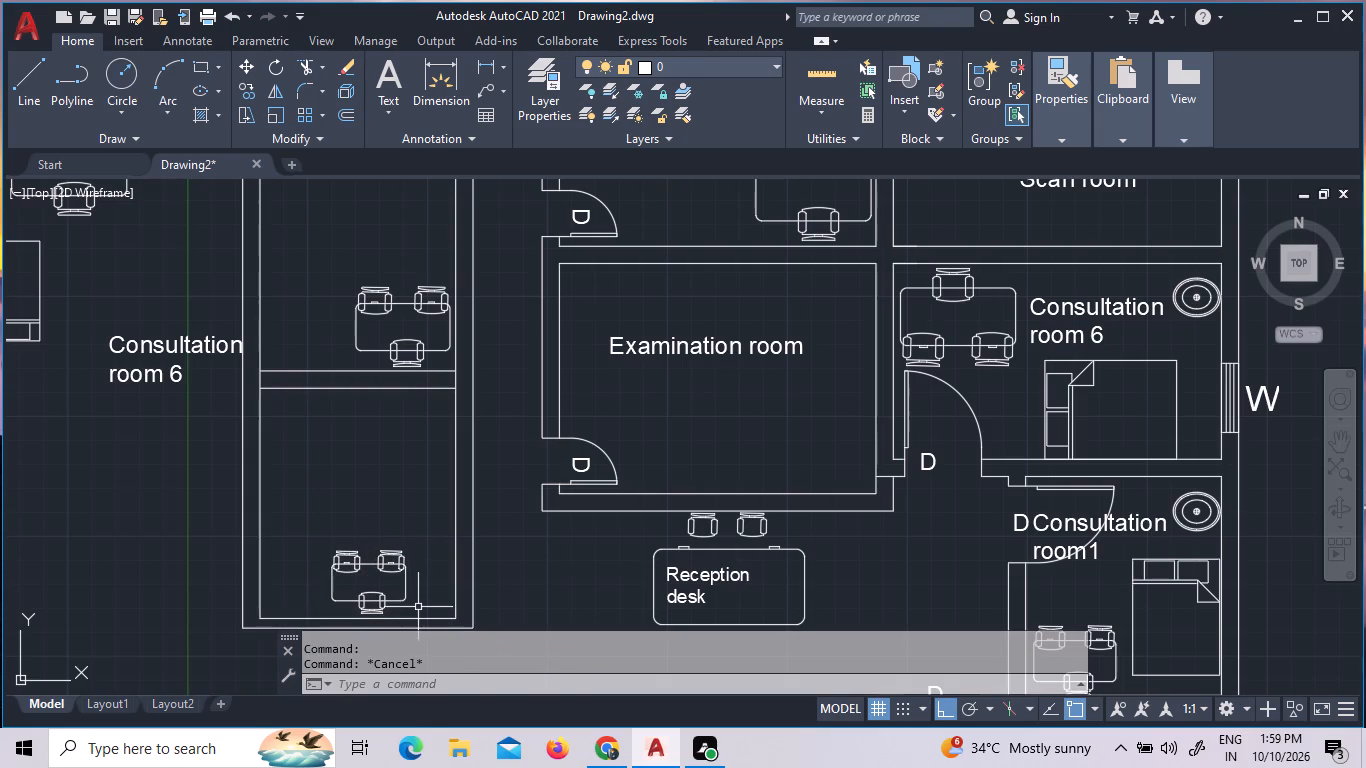
left_click(415, 616)
key("Escape")
left_click(415, 611)
left_click(302, 535)
right_click(302, 535)
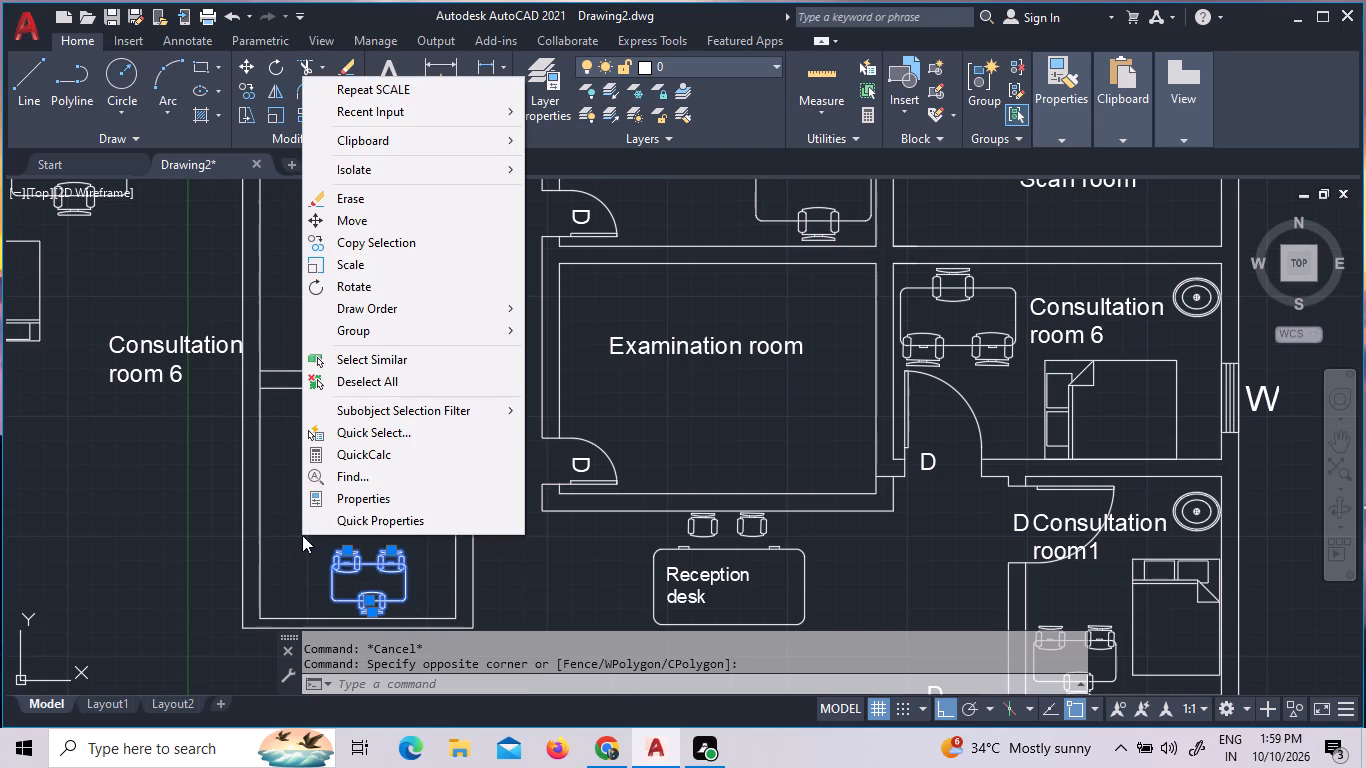
left_click(382, 219)
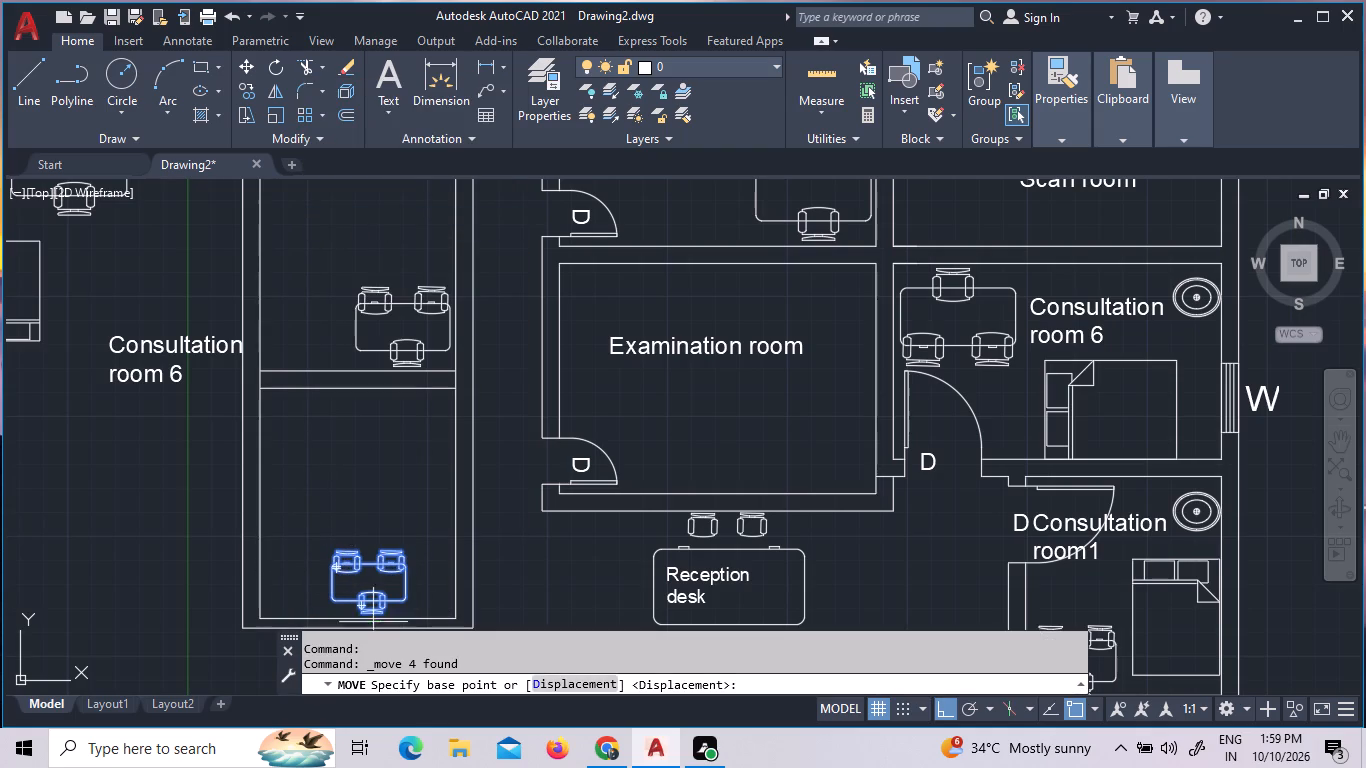
left_click(367, 582)
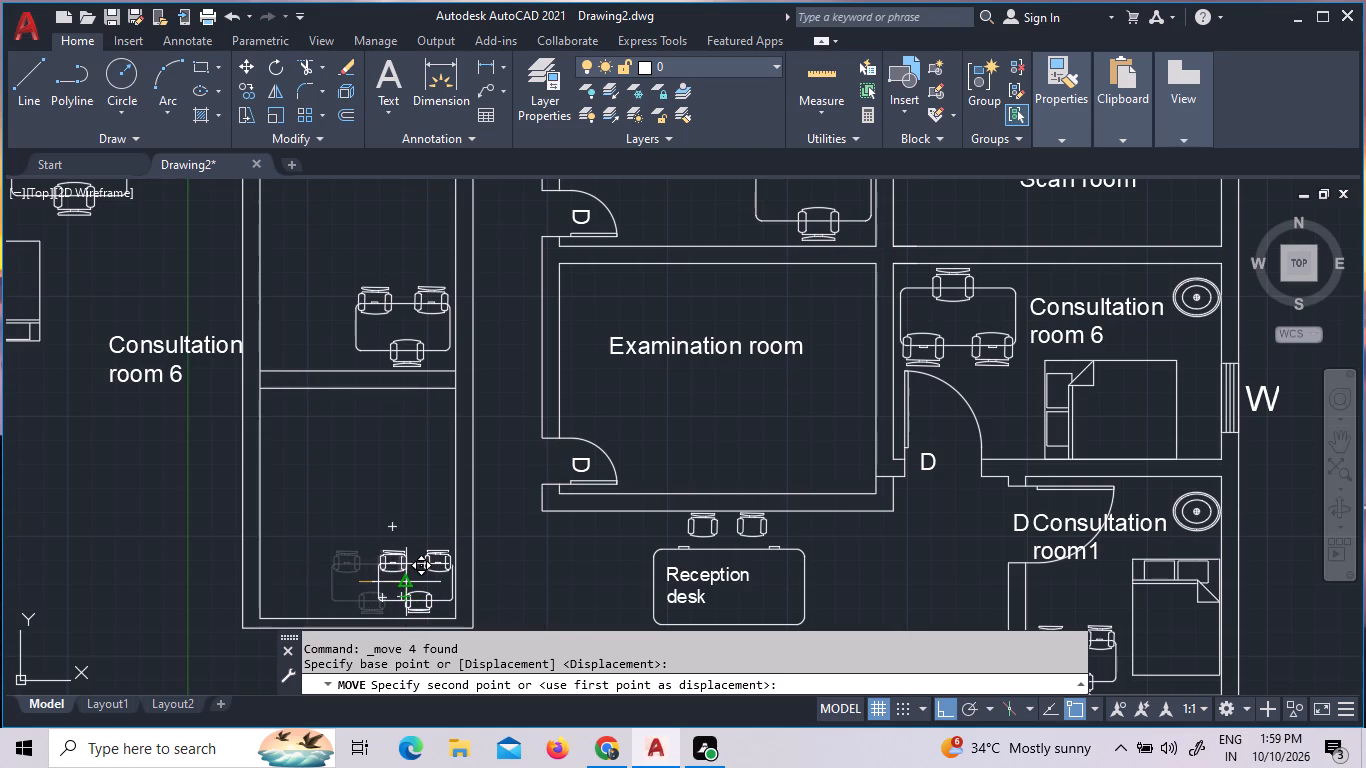
left_click(402, 586)
Scale the desk and three chairs in the west bay's north room to roughly two thirds of their size from the desk's southwest corner.
scroll(430, 541, "down", 2)
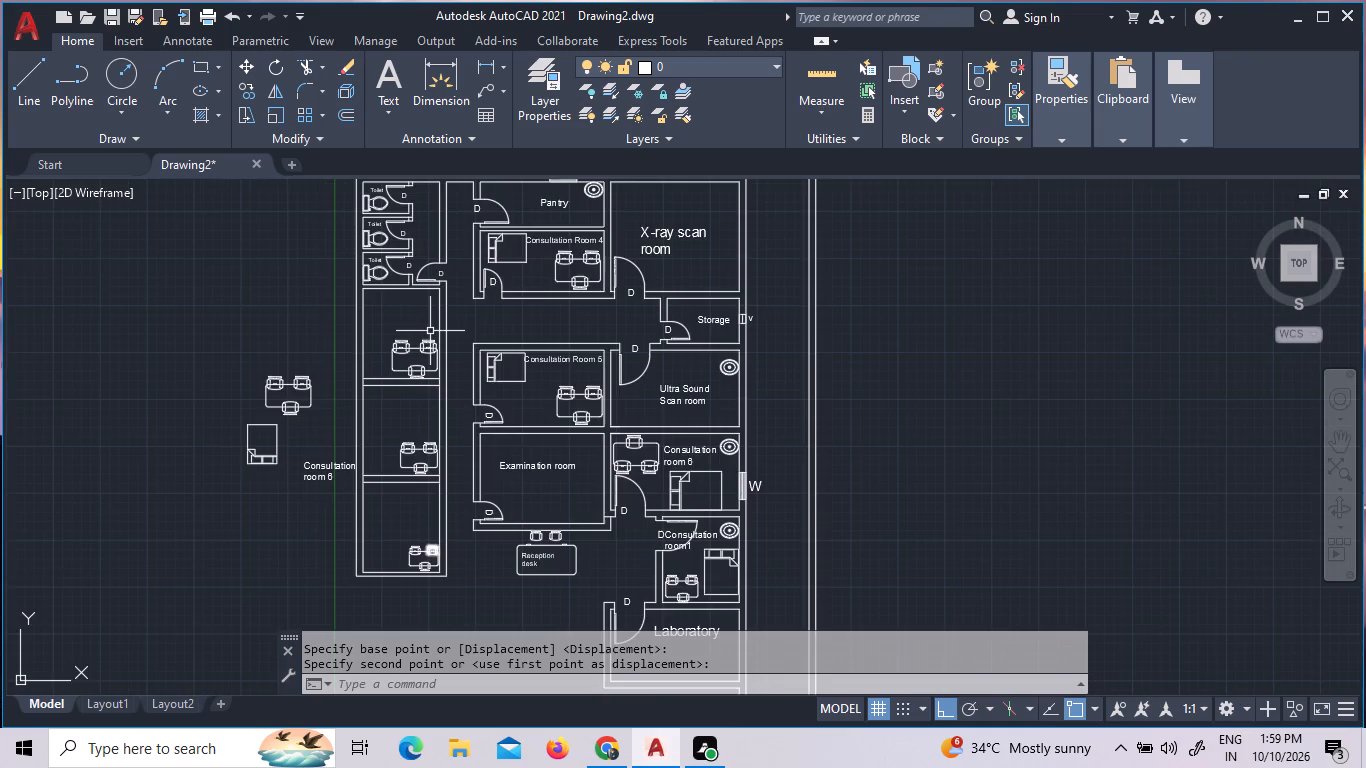
scroll(430, 331, "up", 3)
left_click(410, 508)
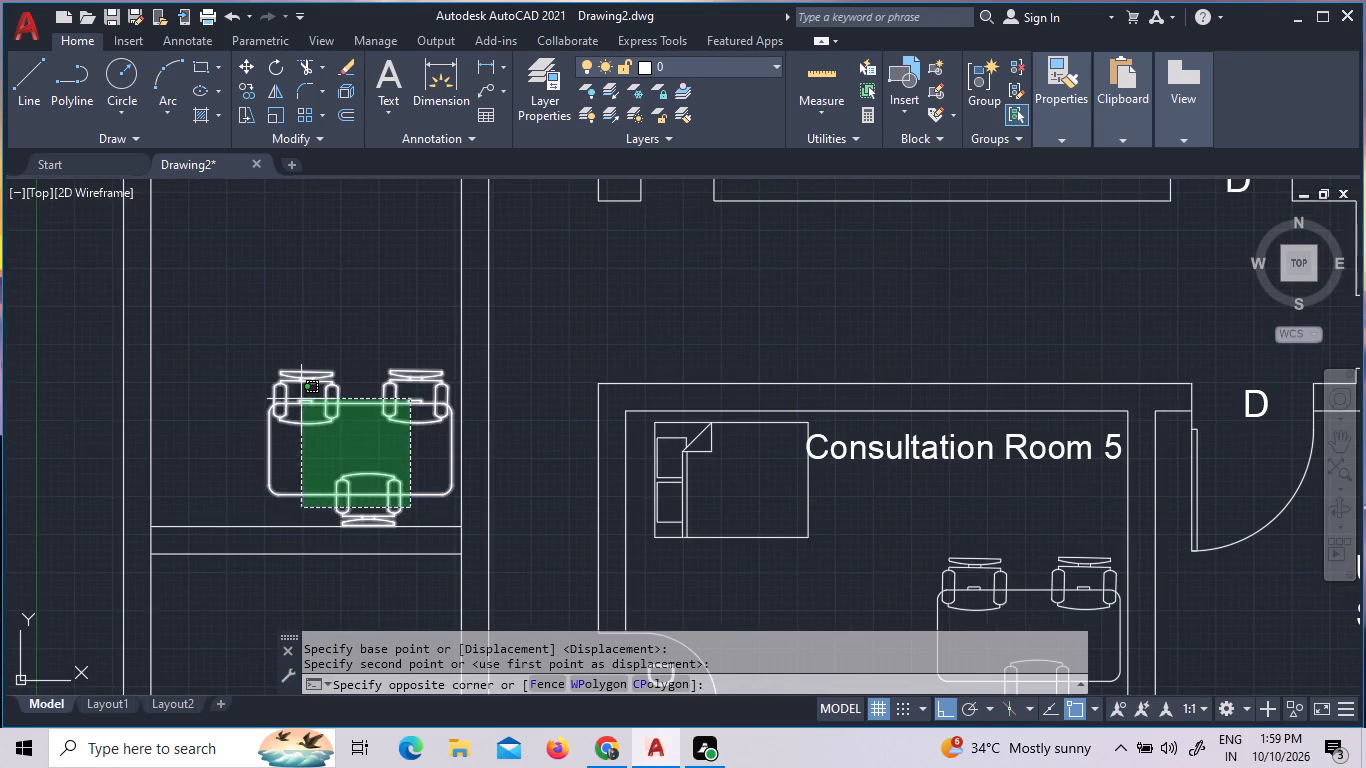
left_click(298, 394)
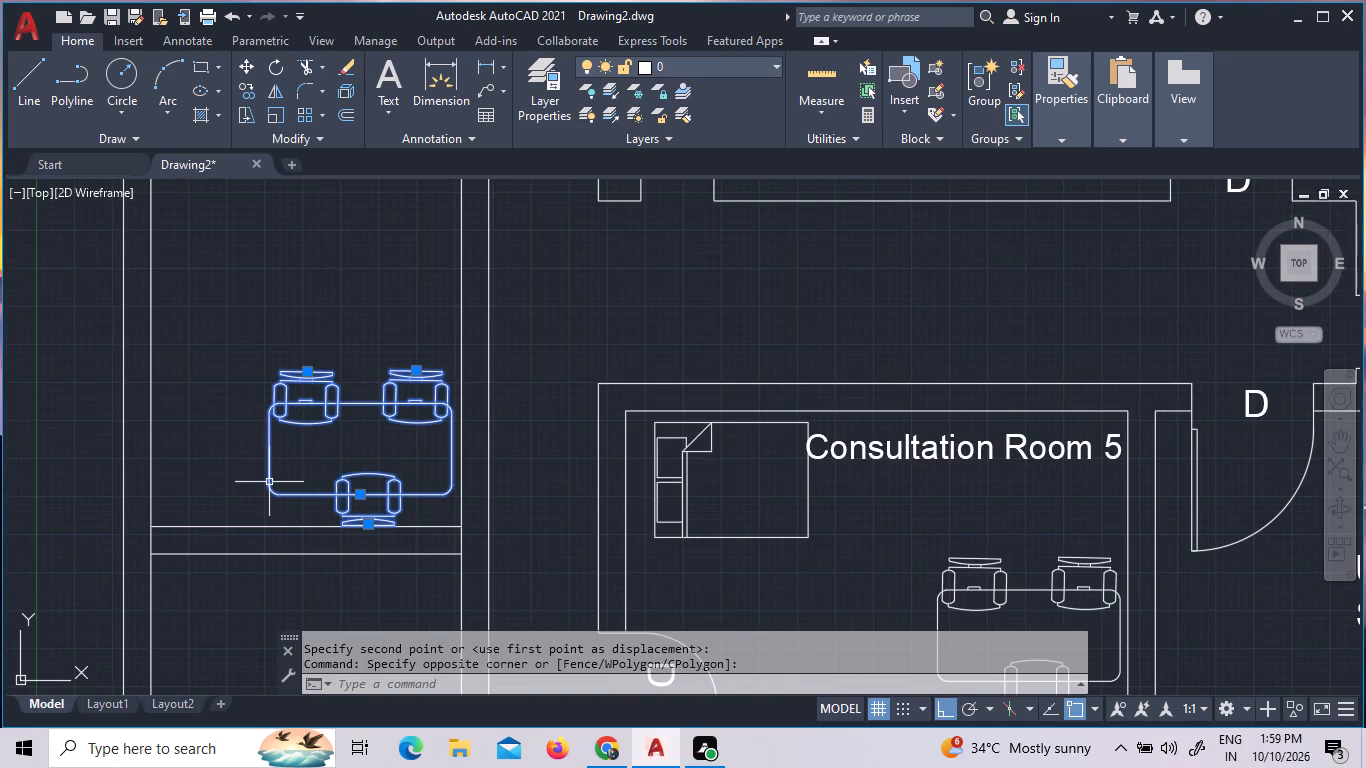
right_click(269, 482)
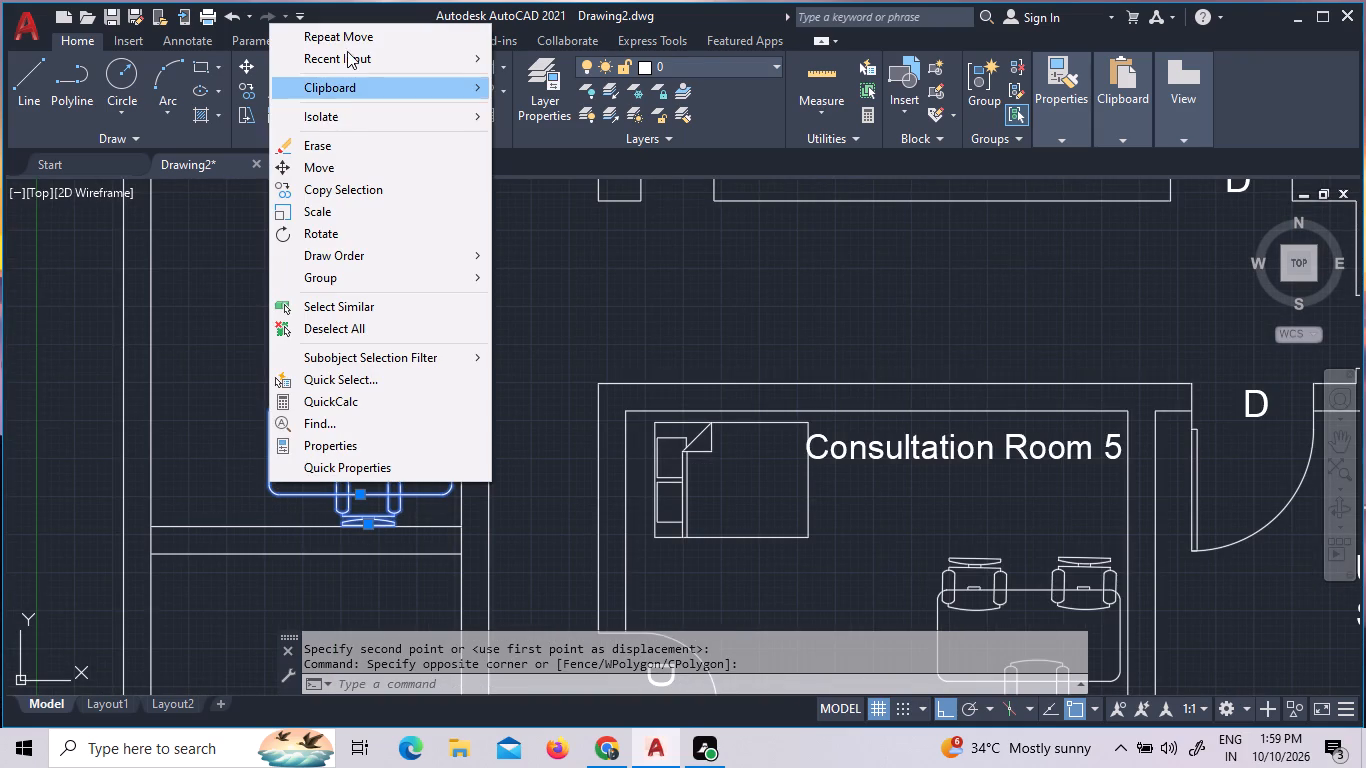
left_click(541, 80)
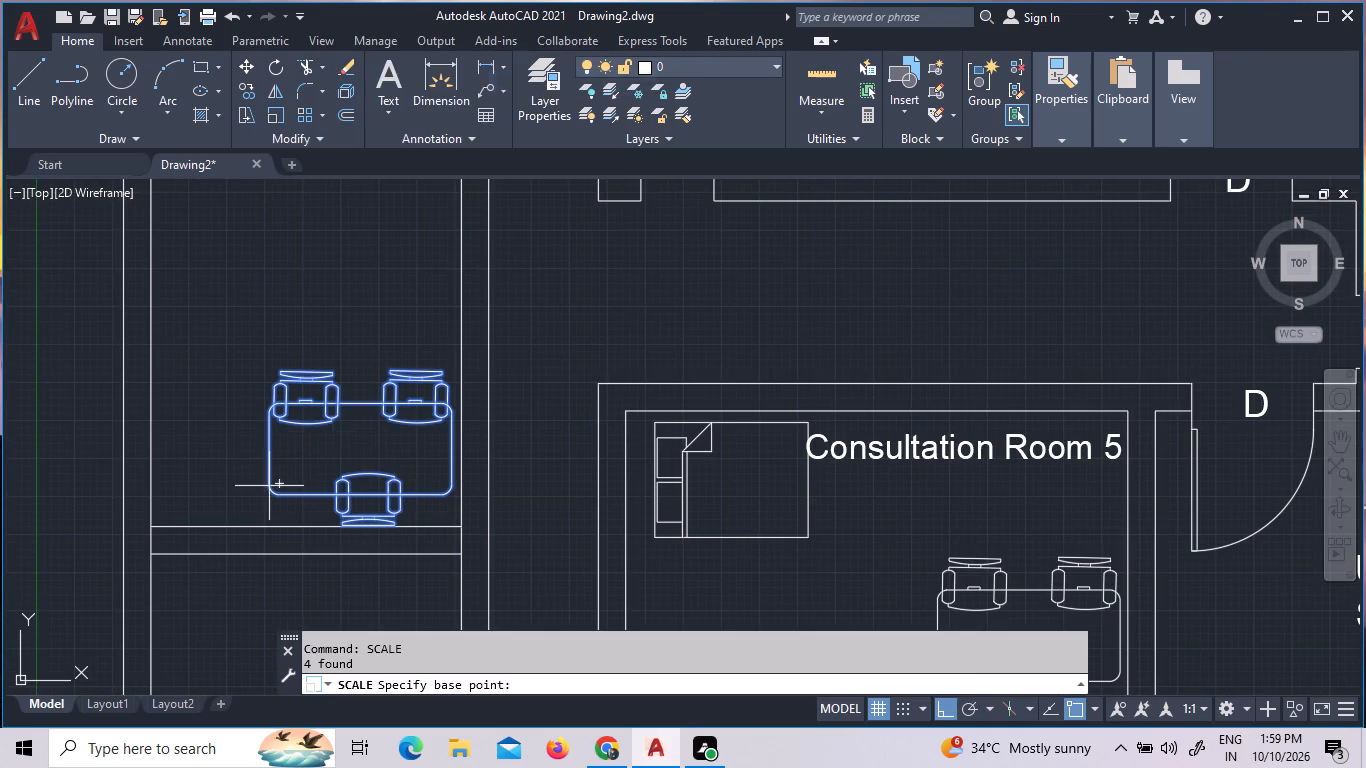
left_click(277, 497)
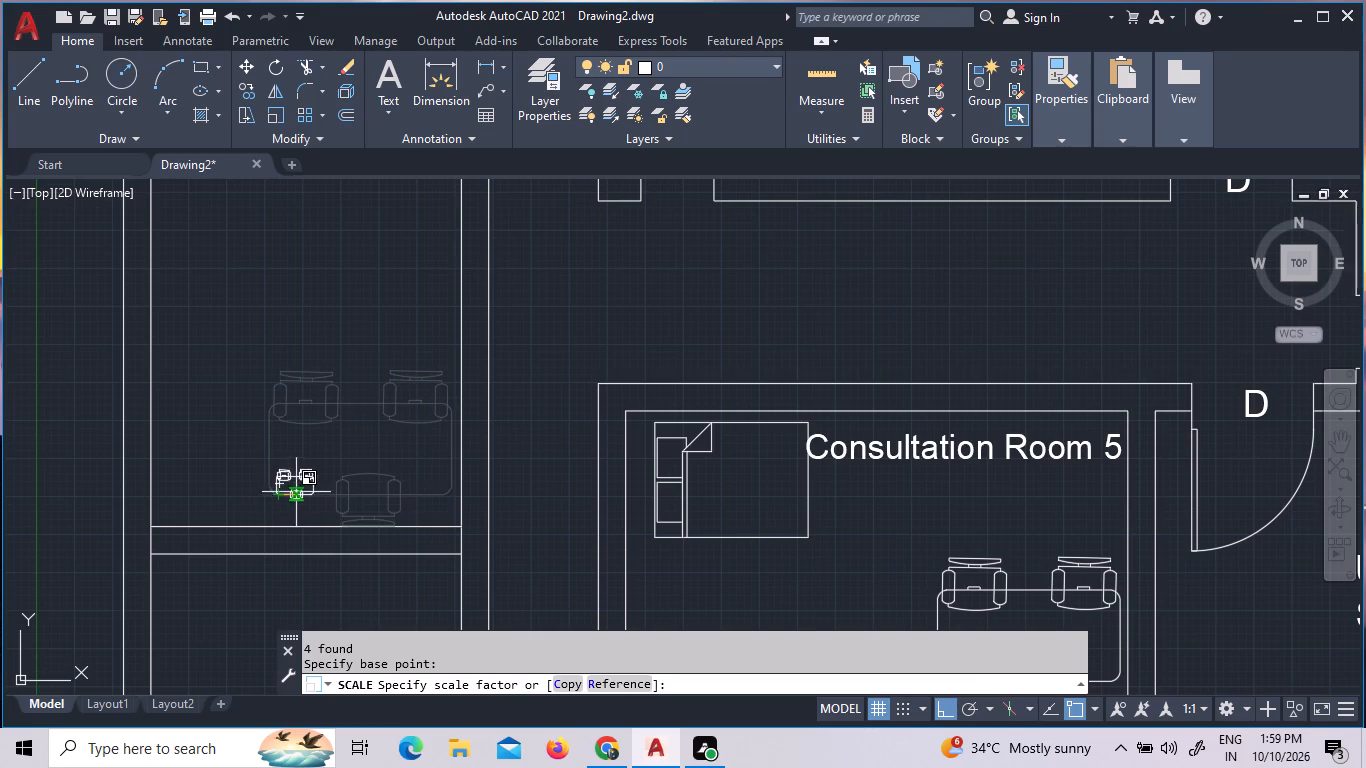
left_click(338, 460)
Move the north room's desk and three chairs about 1'-8" east, close to the room's inner east wall.
left_click(412, 506)
left_click(239, 380)
right_click(239, 380)
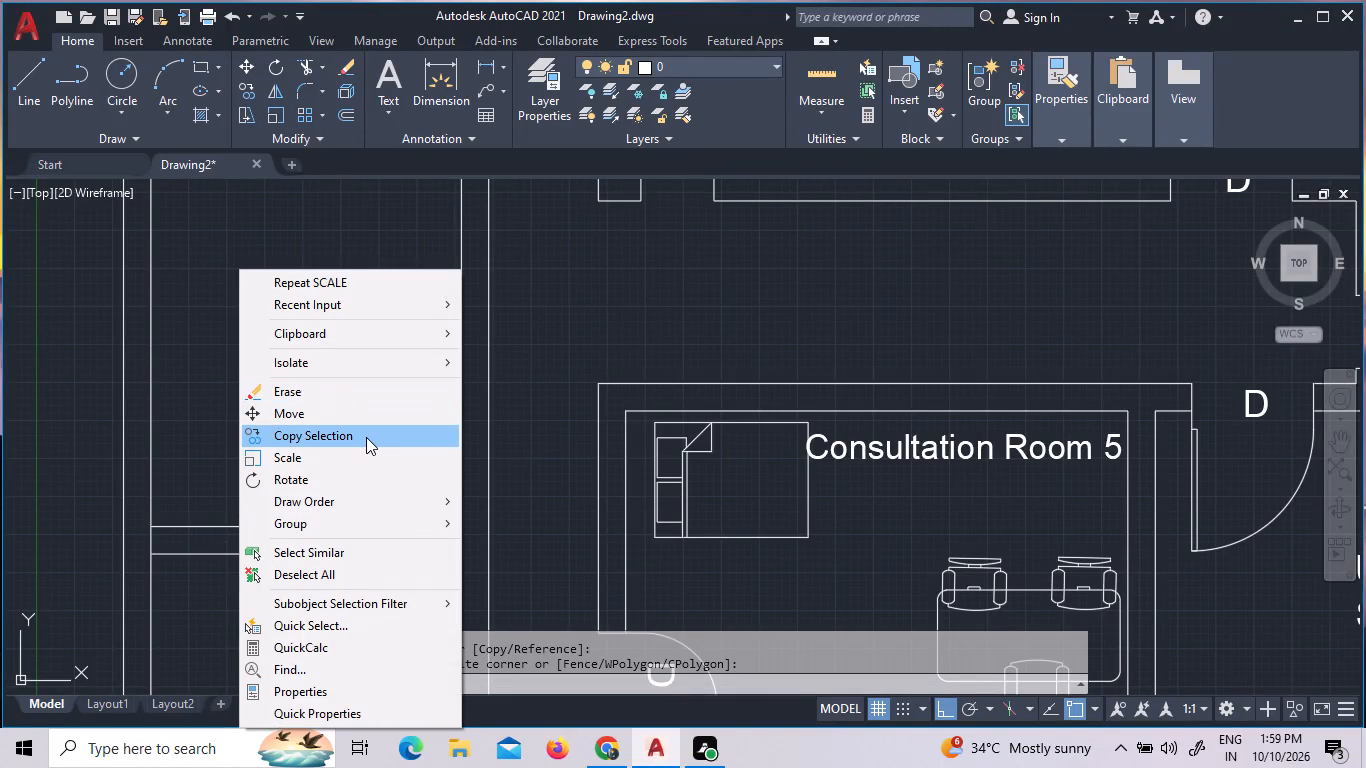
left_click(370, 407)
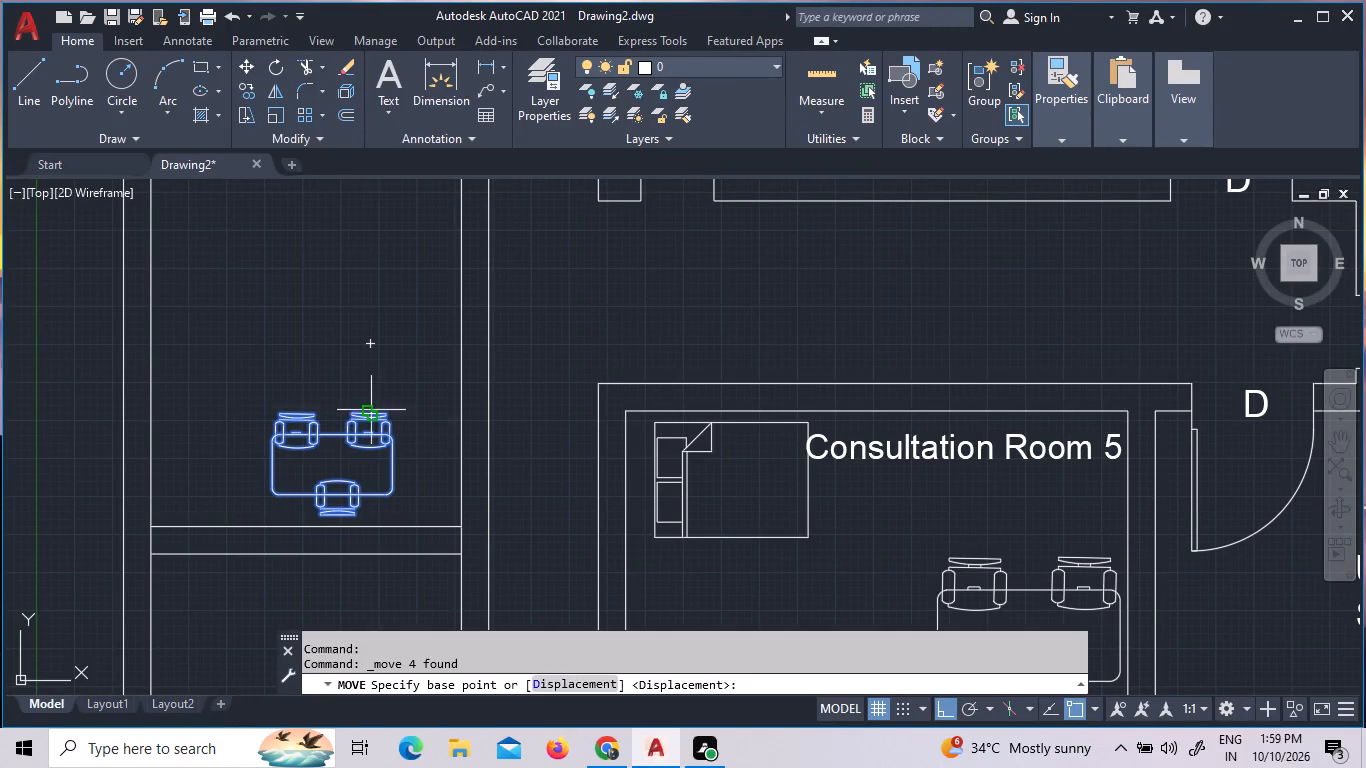
left_click(381, 463)
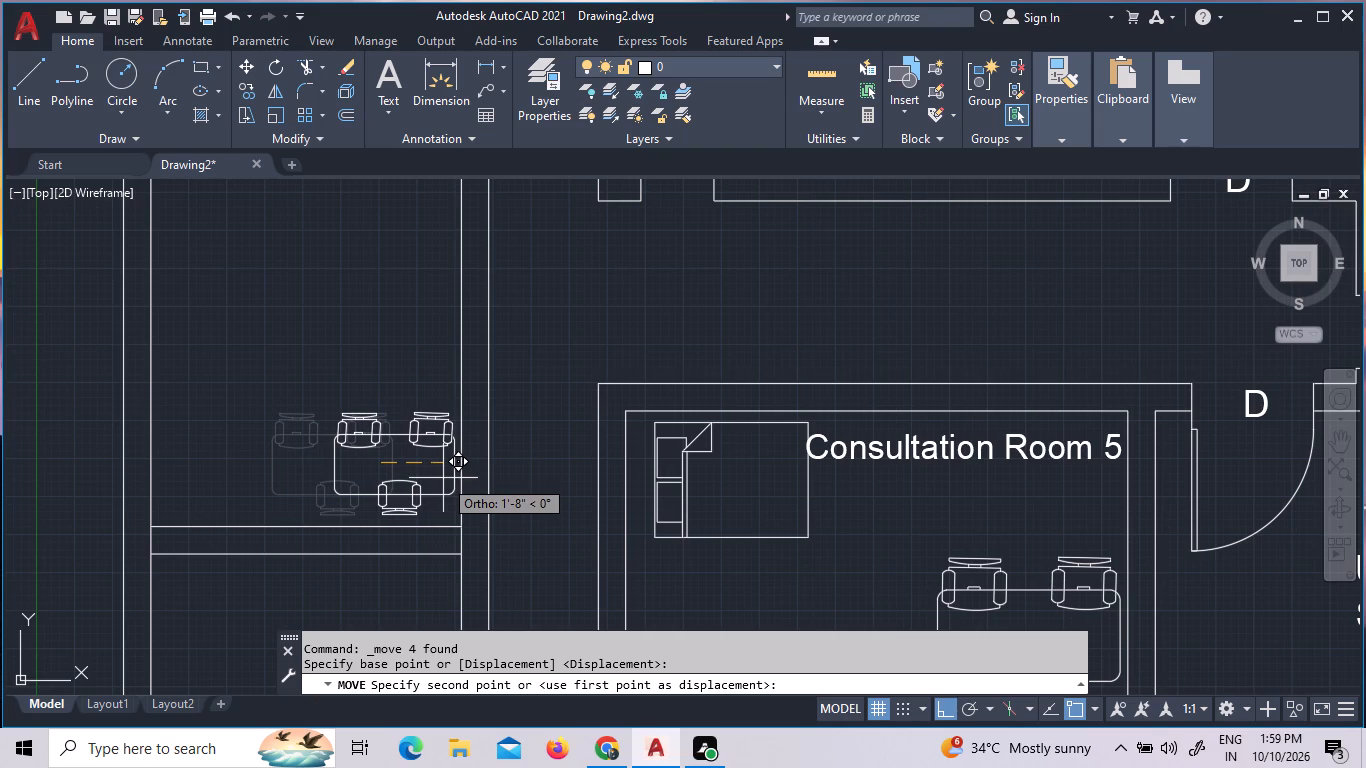
left_click(443, 478)
Copy the spare bed outside the west bay into its north, middle and south rooms, west of each desk, with Ortho off.
scroll(443, 478, "down", 1)
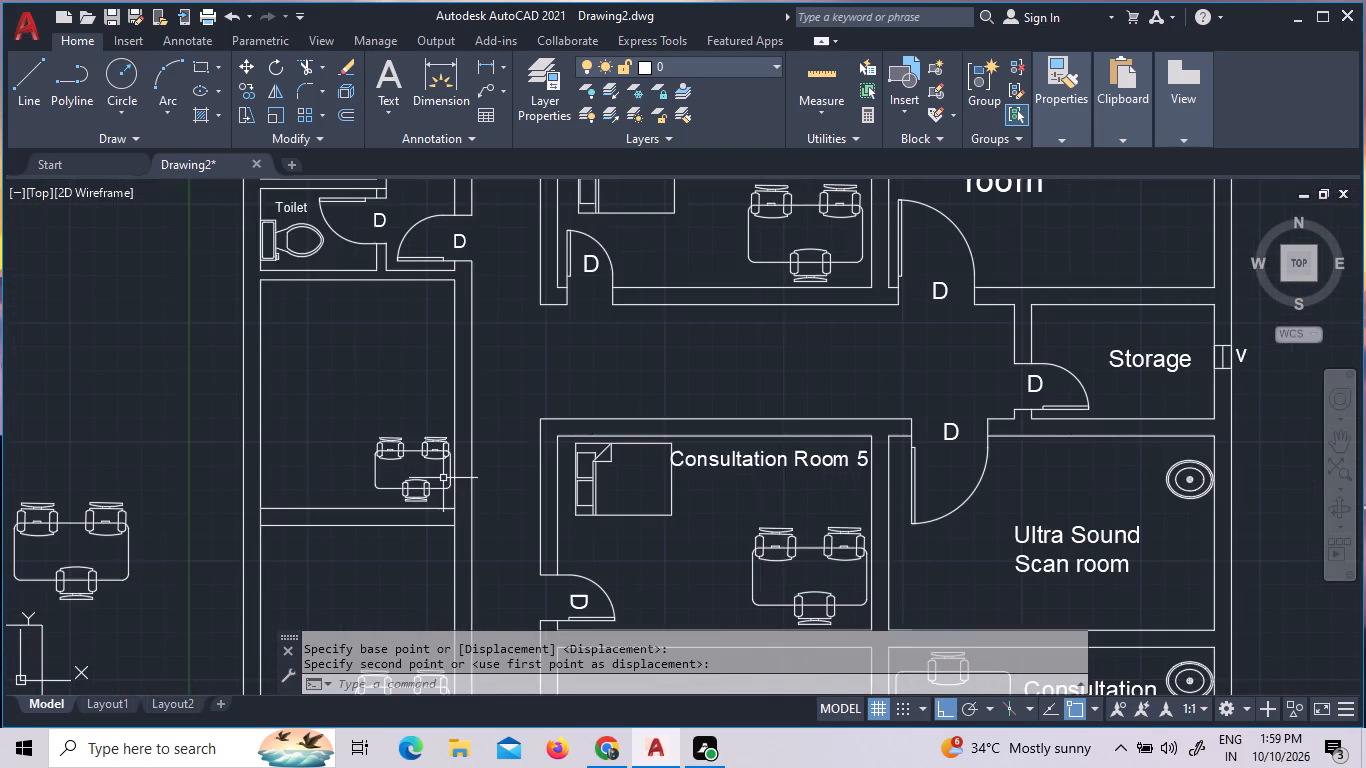
scroll(441, 483, "down", 1)
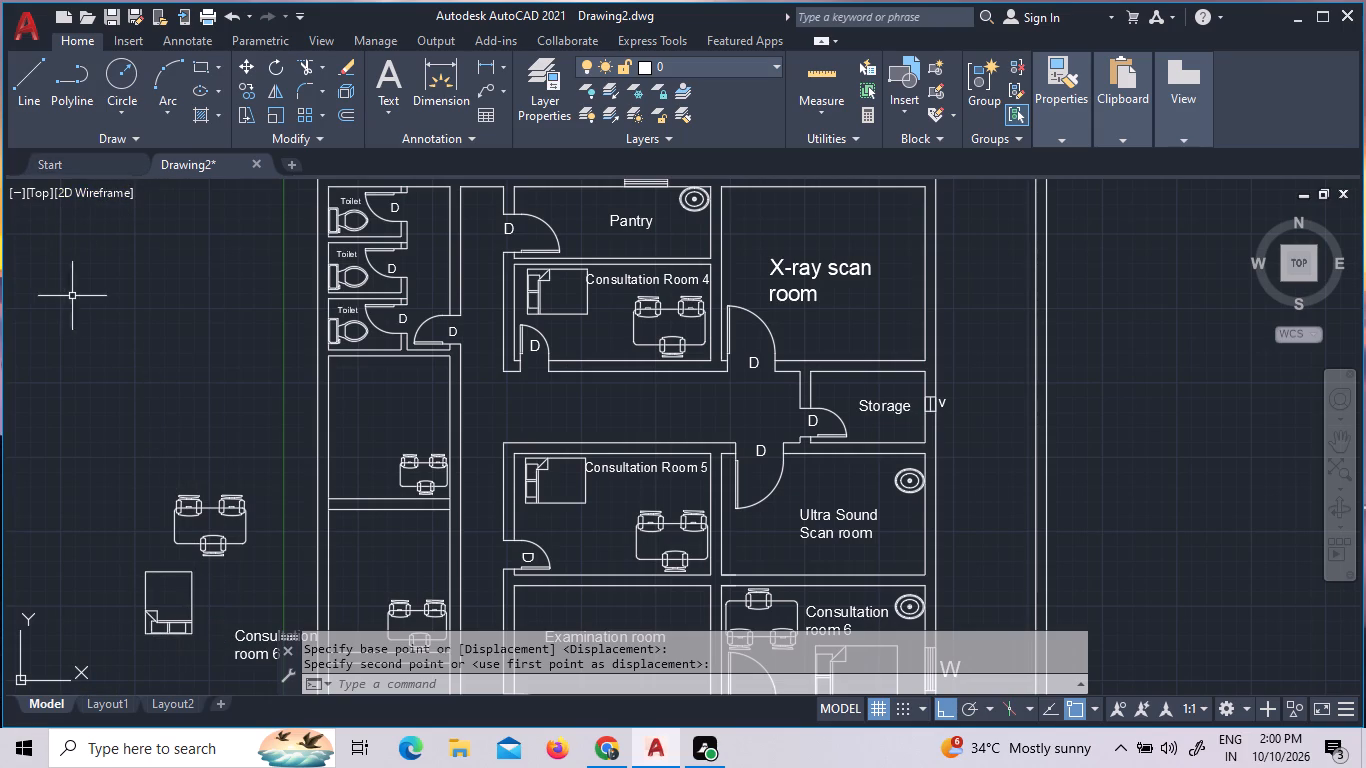
left_click(202, 647)
left_click(95, 600)
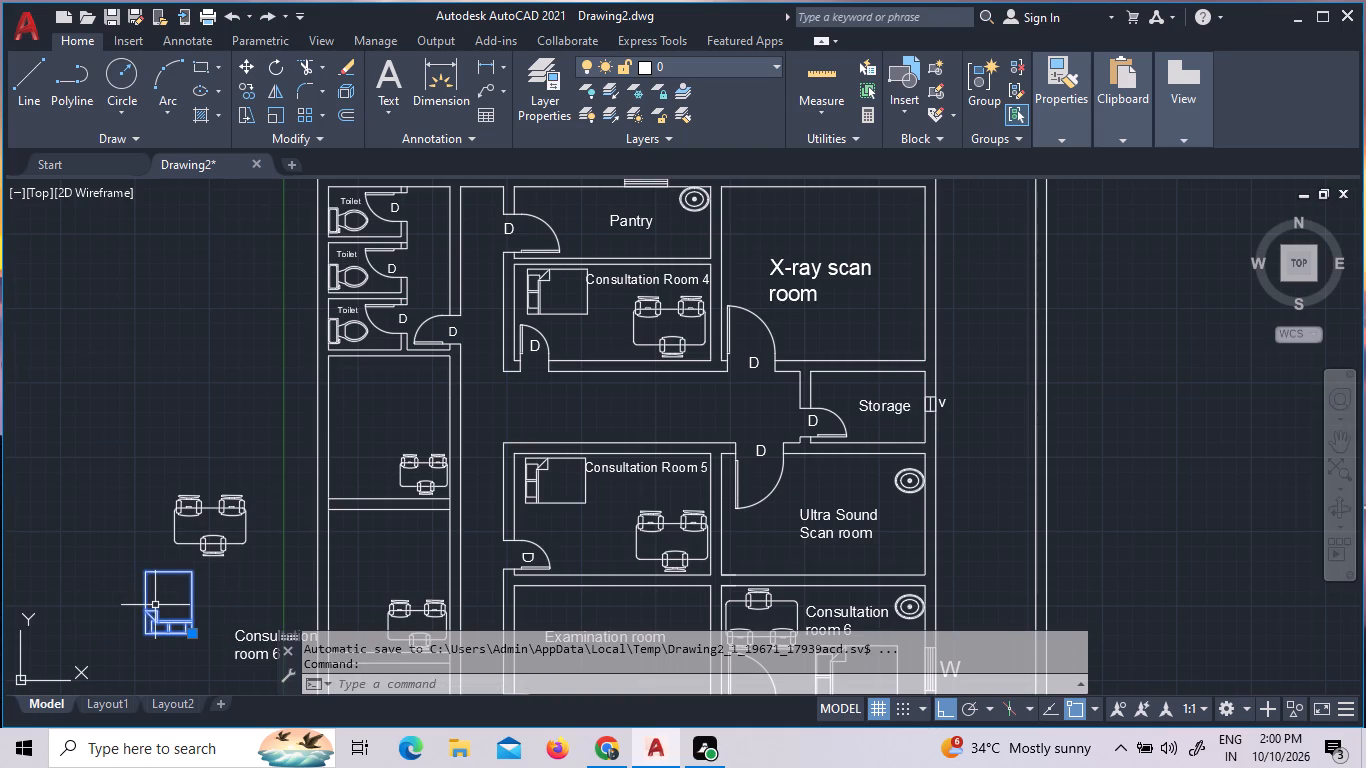
right_click(160, 605)
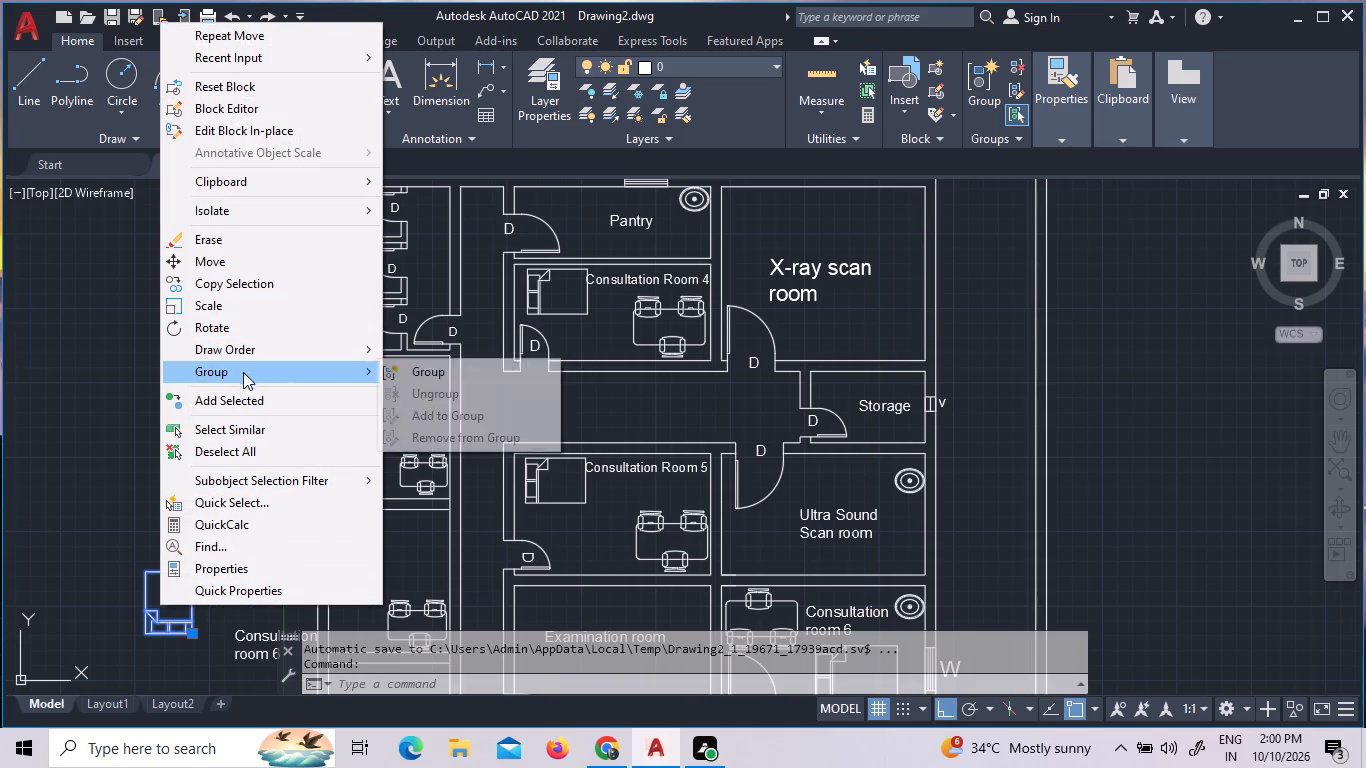
left_click(246, 292)
left_click(157, 637)
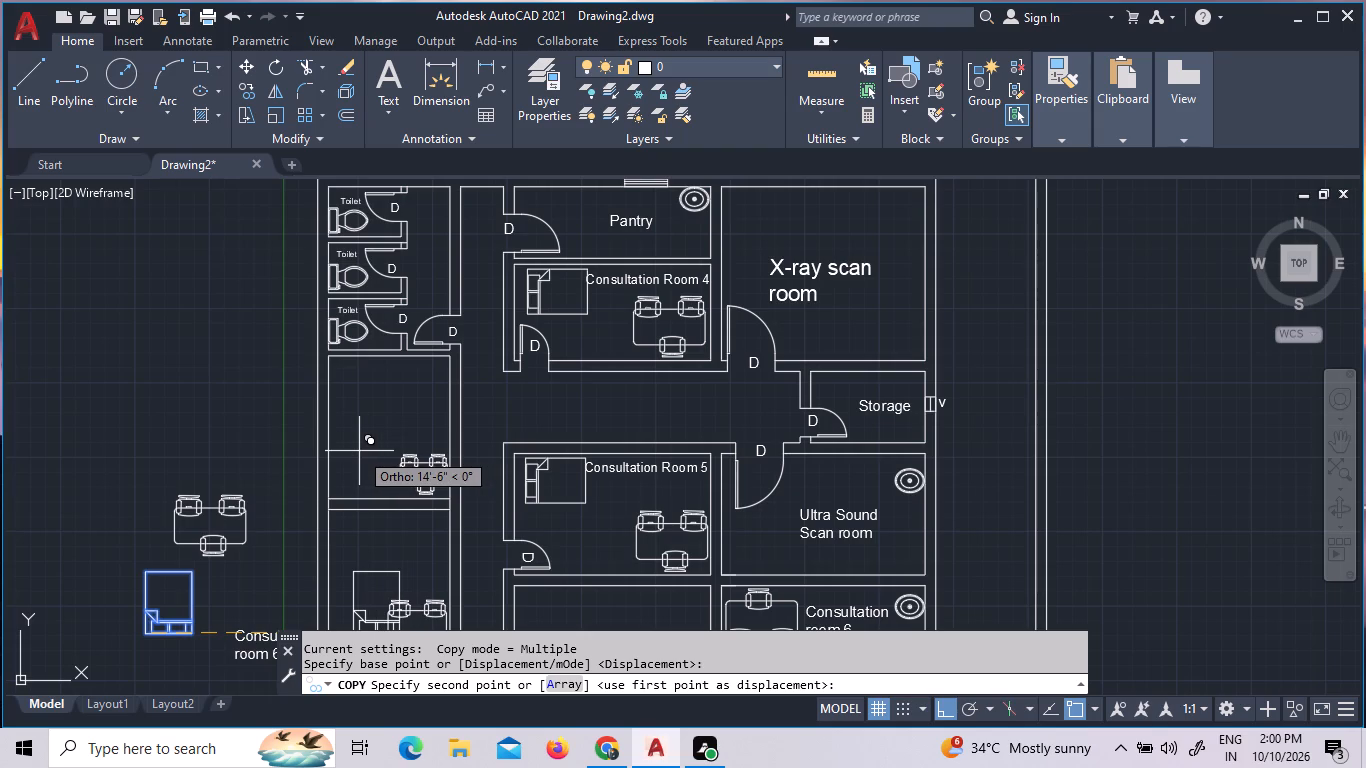
key("F8")
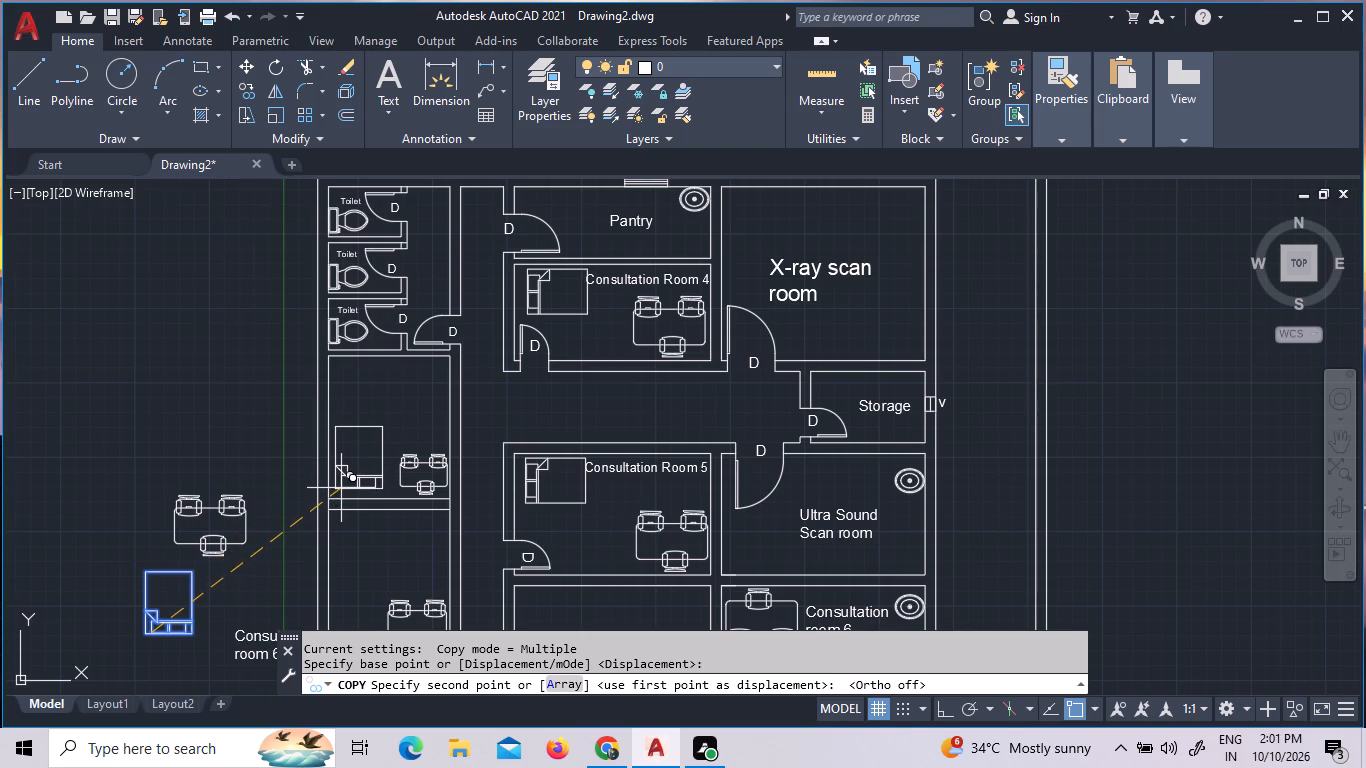
left_click(343, 488)
scroll(389, 465, "down", 3)
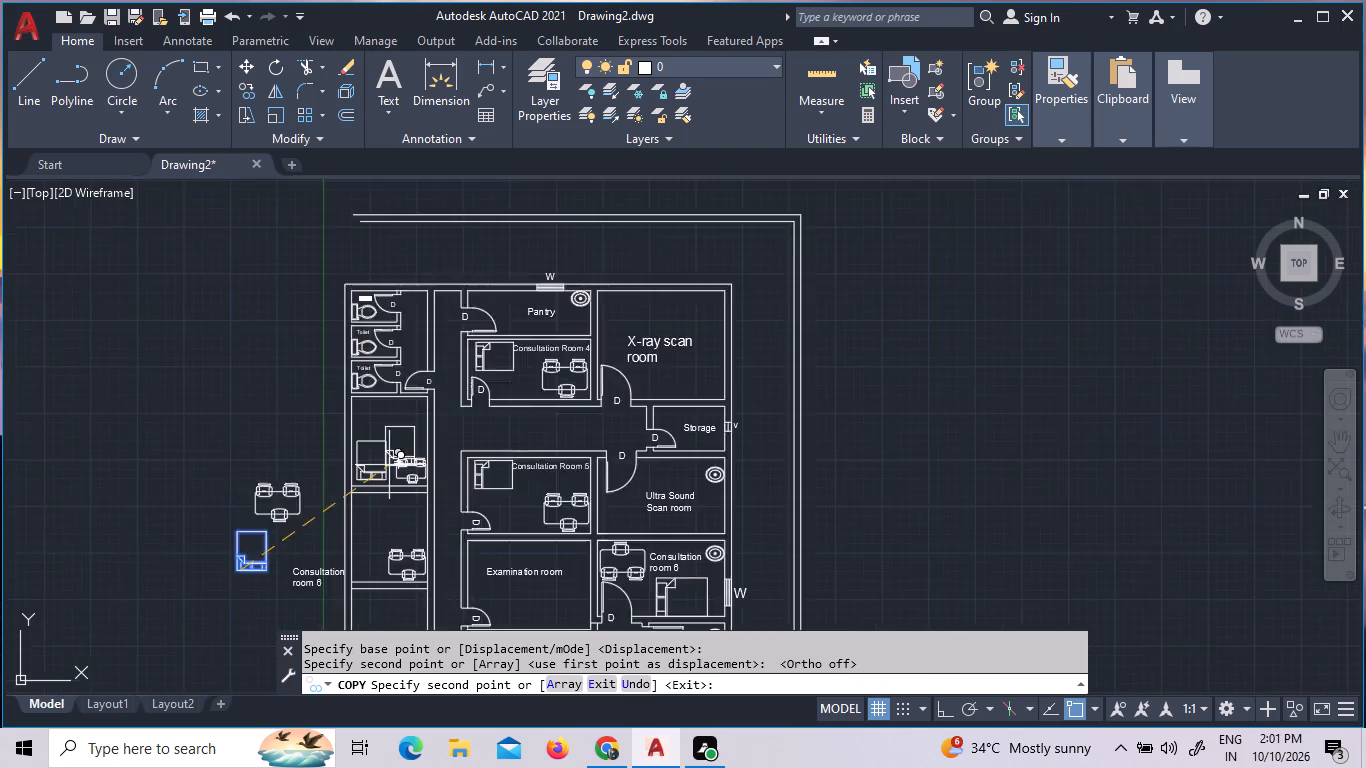
scroll(372, 533, "up", 4)
scroll(386, 414, "up", 2)
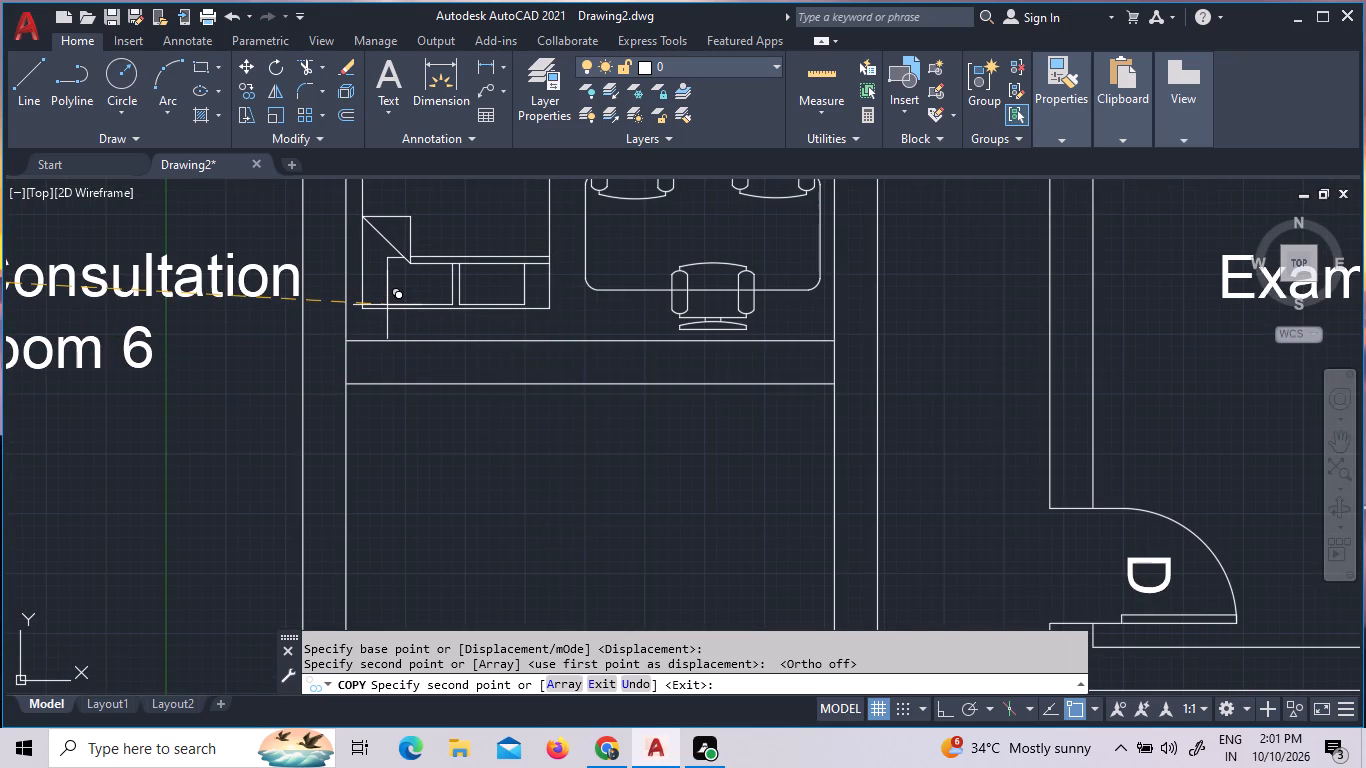
left_click(387, 305)
scroll(435, 311, "down", 3)
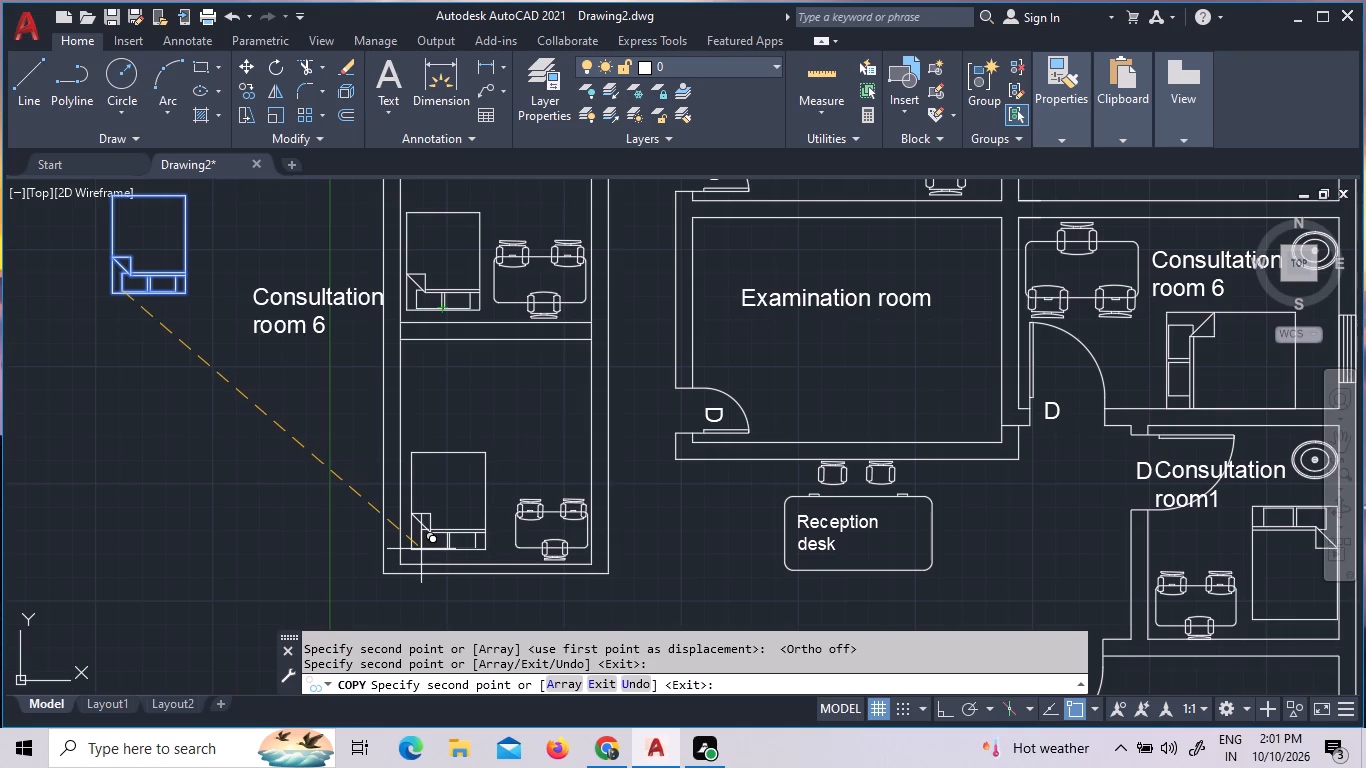
left_click(421, 549)
scroll(431, 555, "down", 2)
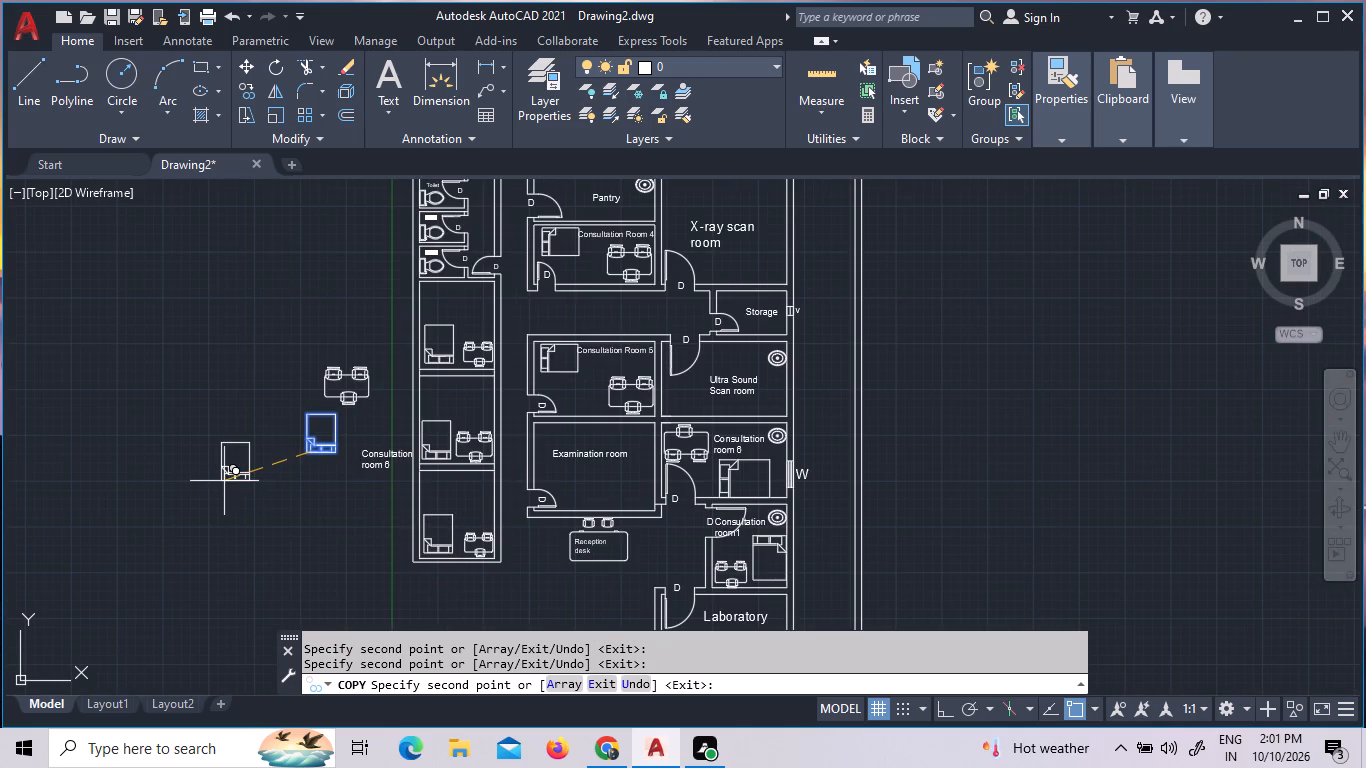
Copy the vent symbol and V label from the Storage room's east wall to the empty area west of the toilets.
key("Escape")
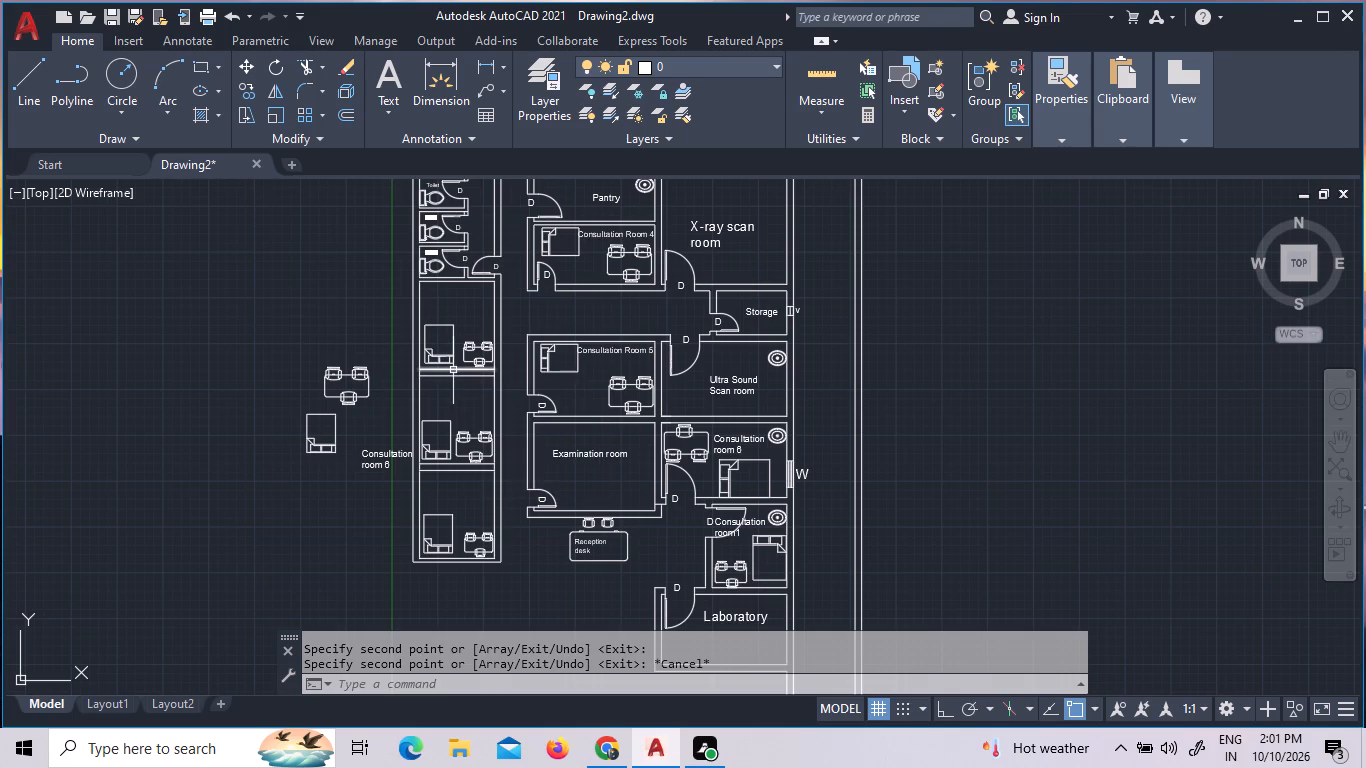
scroll(611, 366, "down", 2)
scroll(654, 317, "up", 1)
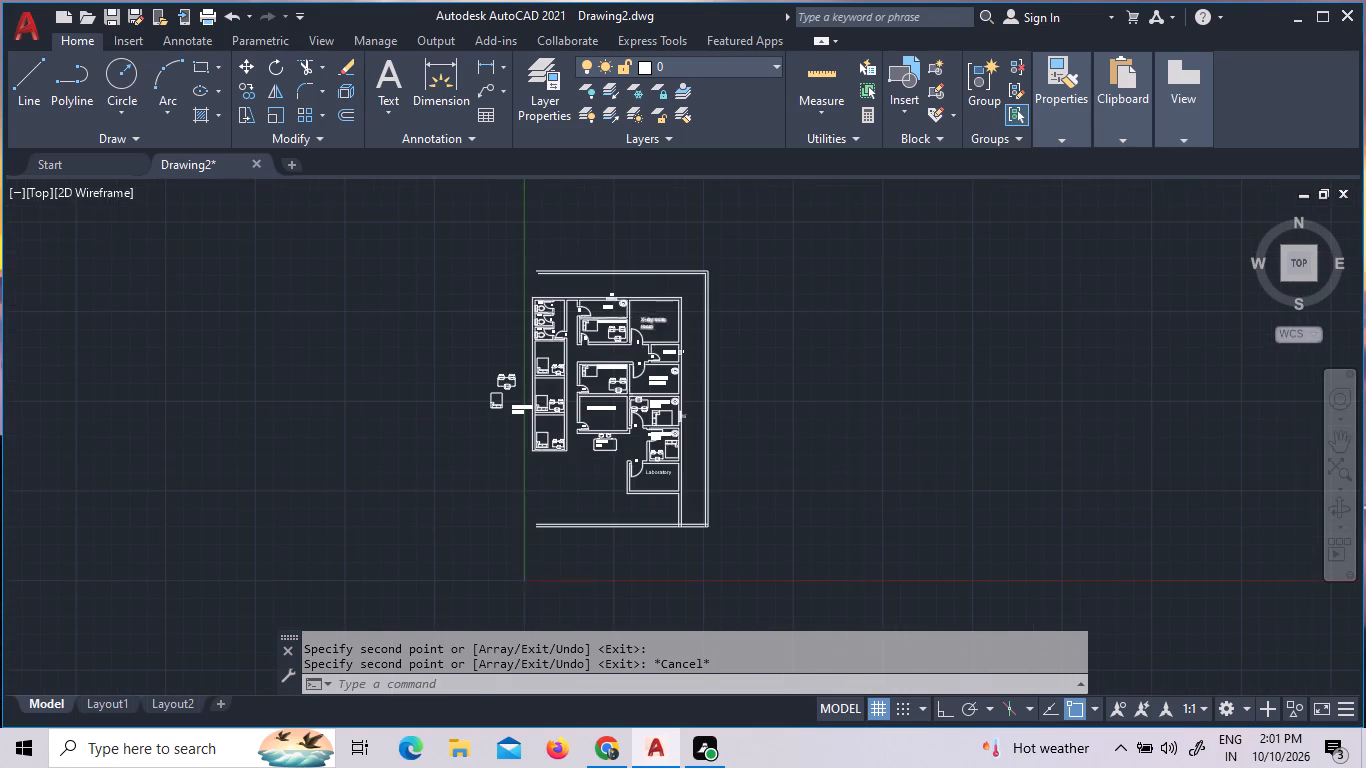
scroll(654, 317, "up", 2)
scroll(743, 469, "up", 4)
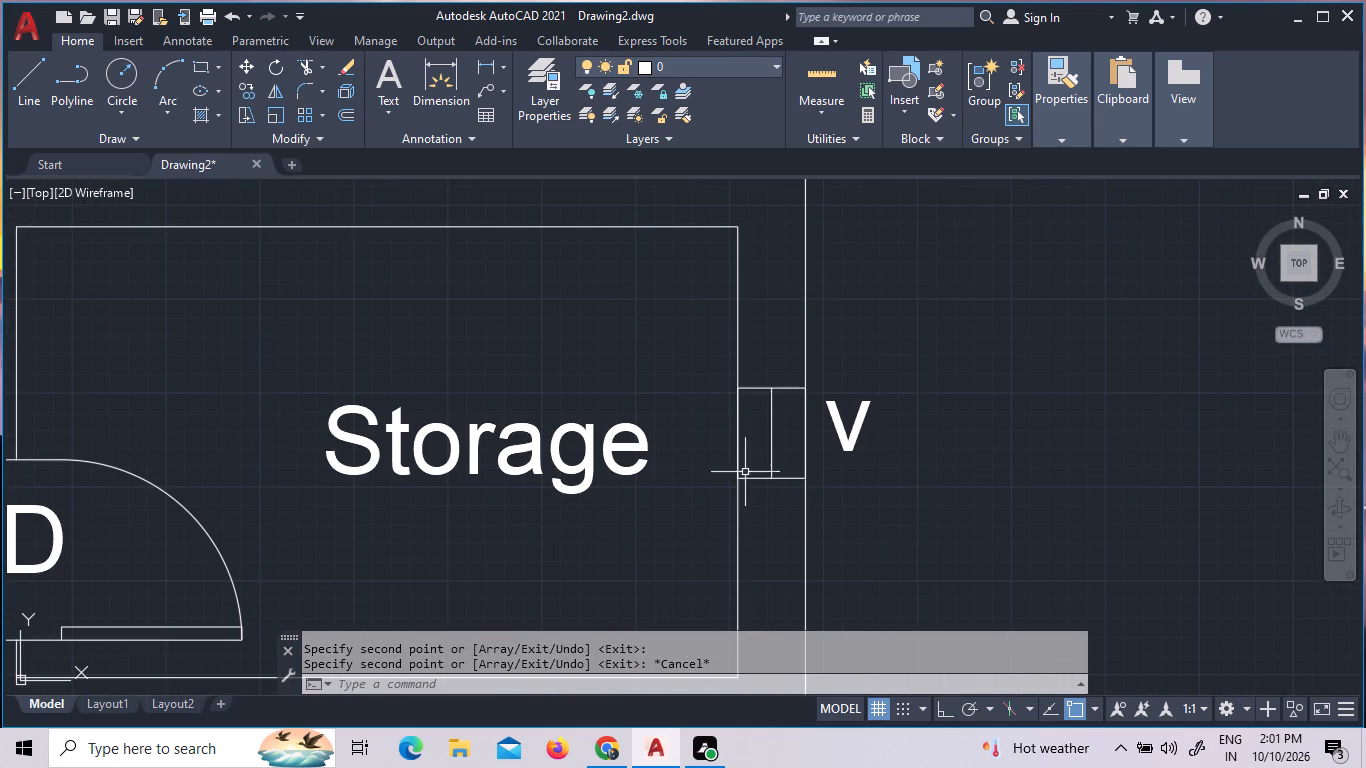
left_click(782, 495)
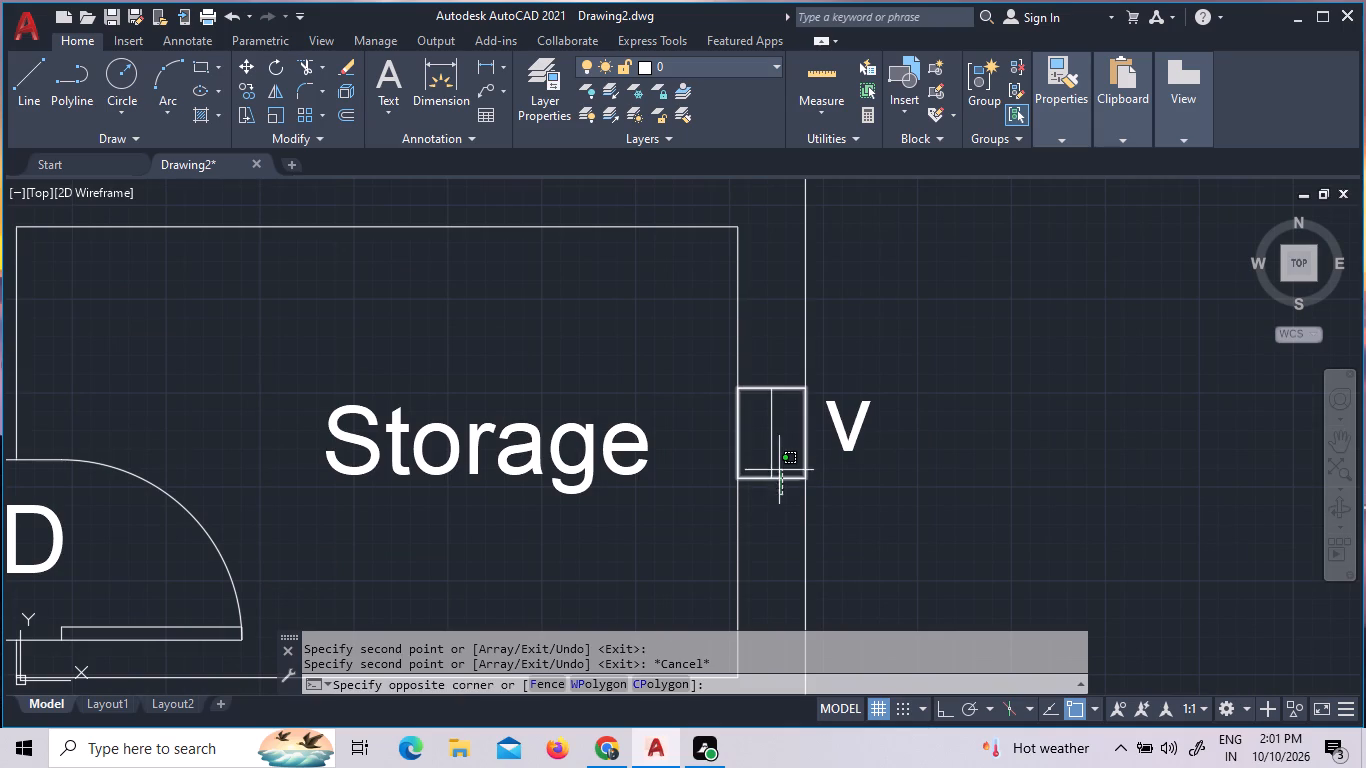
left_click(750, 376)
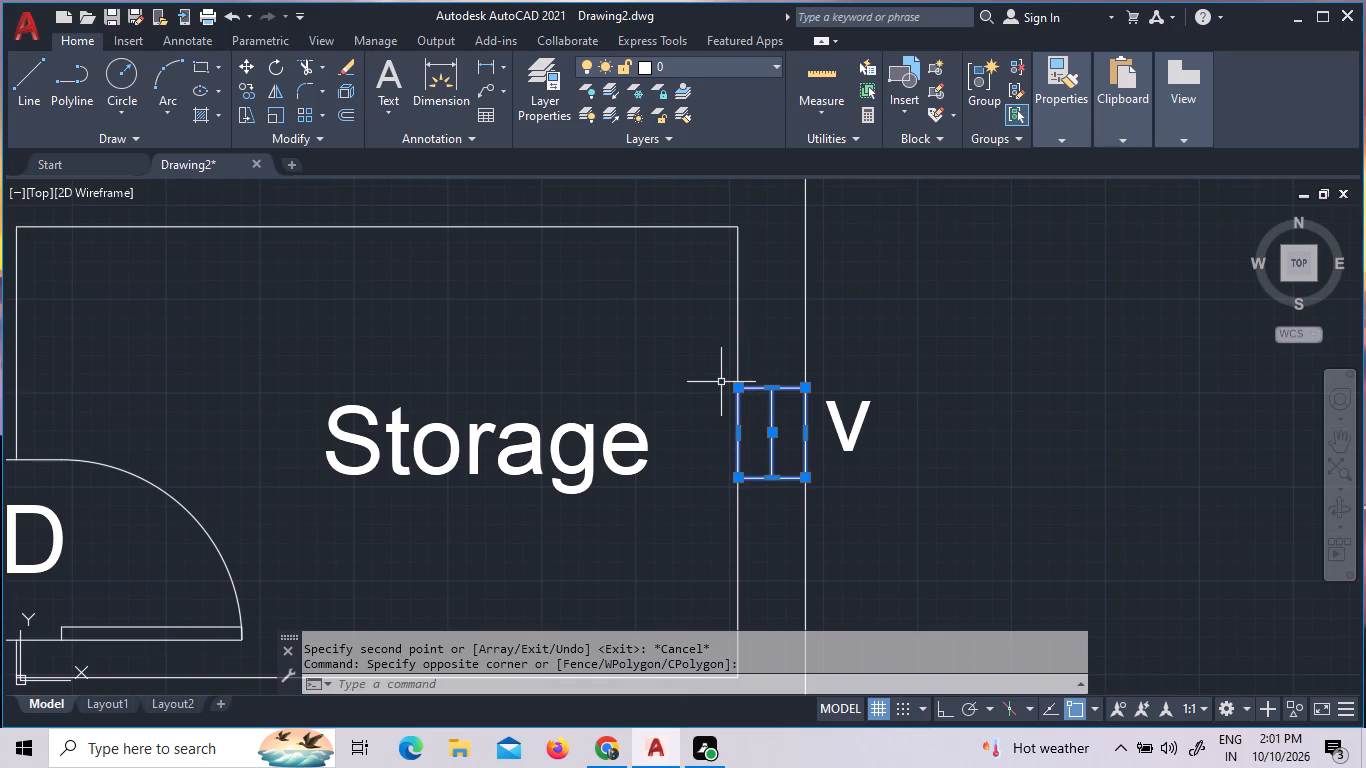
left_click(873, 457)
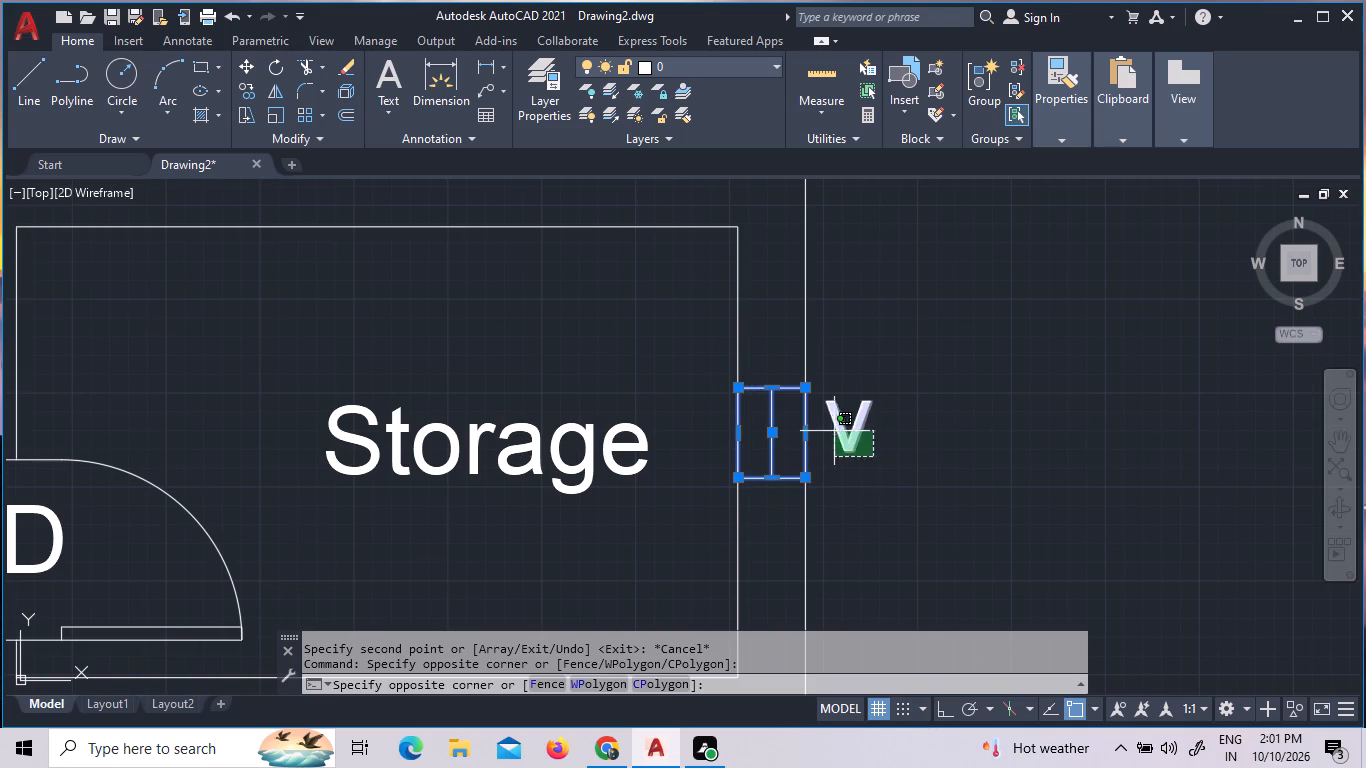
left_click(831, 430)
right_click(824, 431)
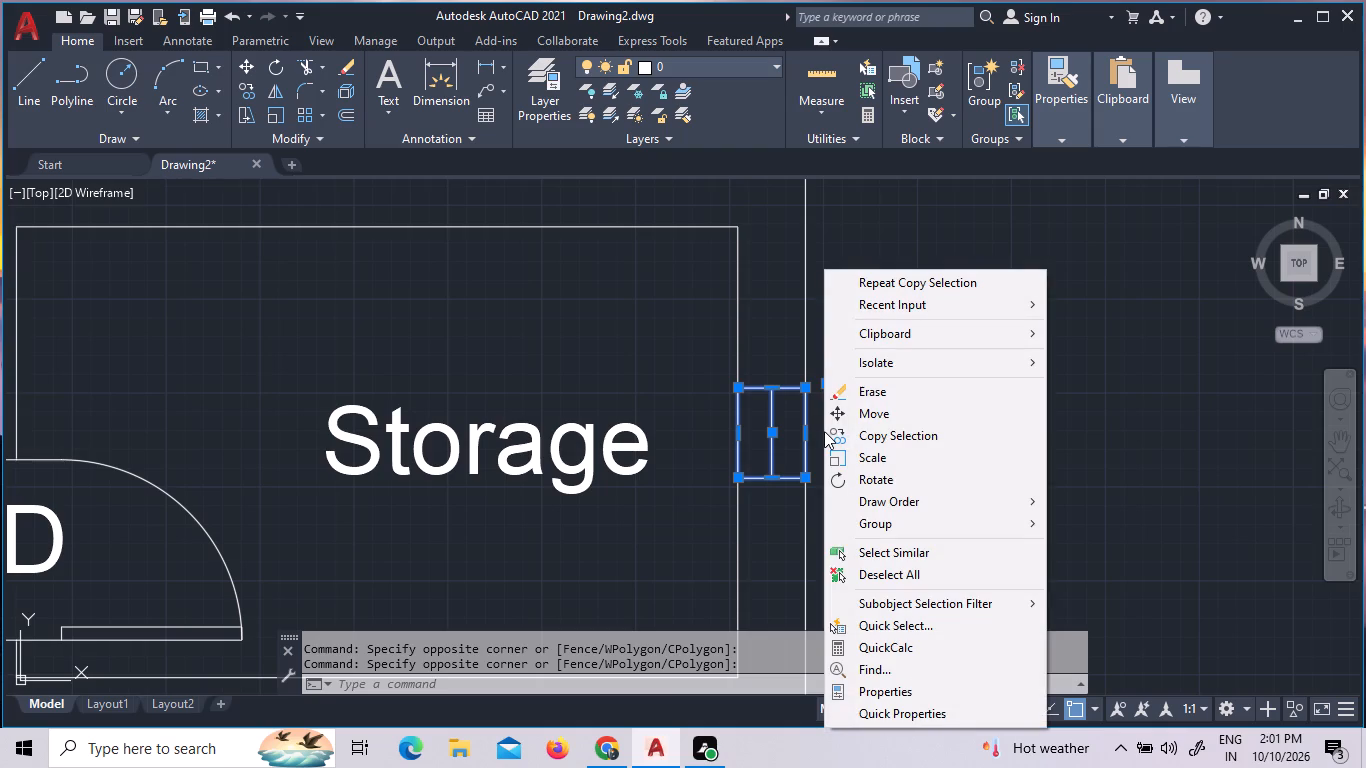
double_click(872, 440)
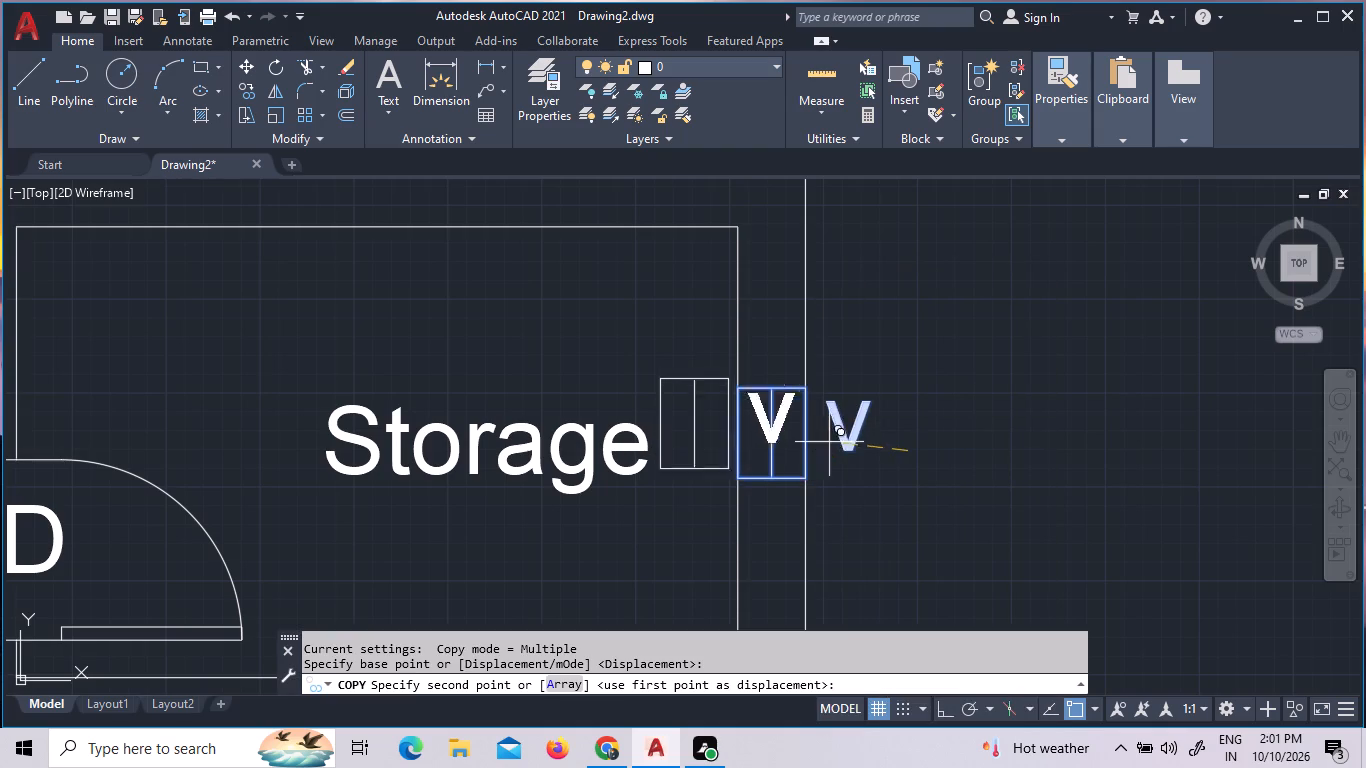
scroll(633, 435, "down", 6)
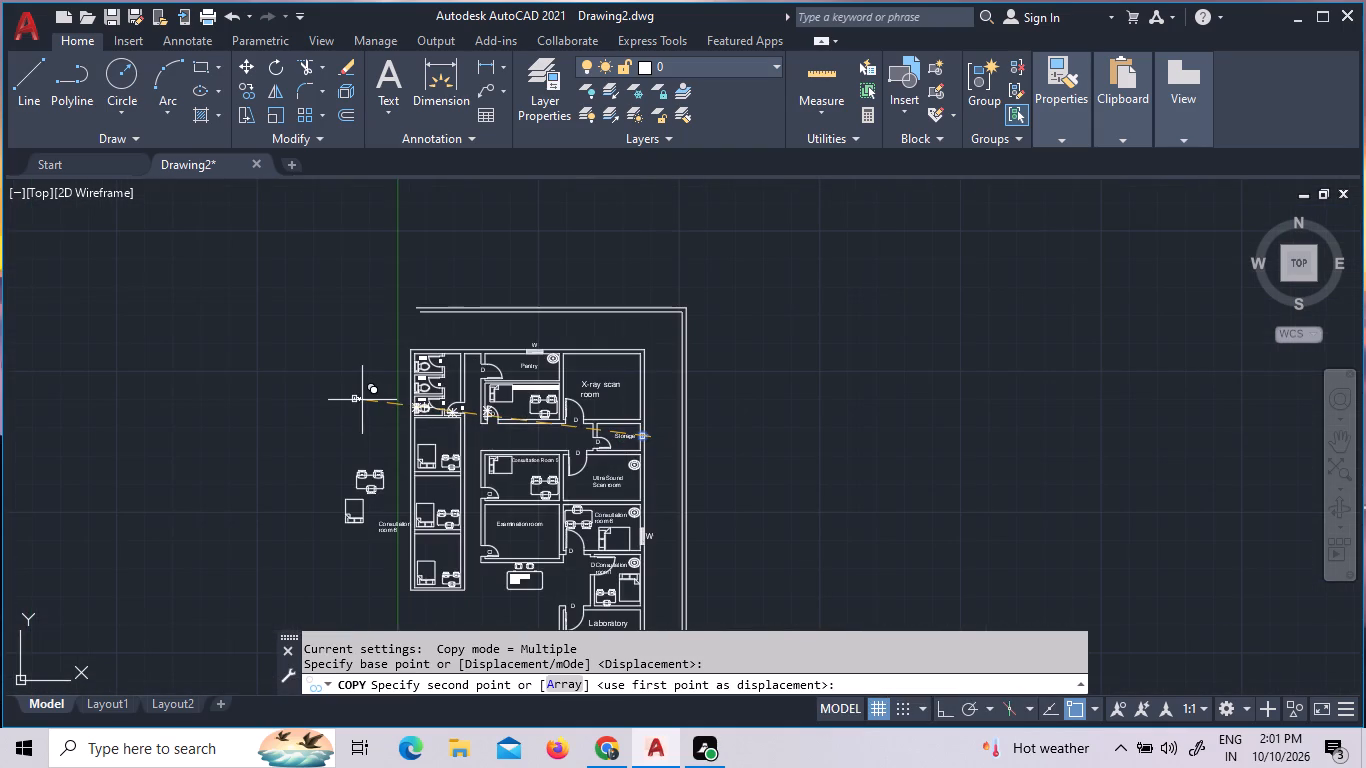
left_click(397, 404)
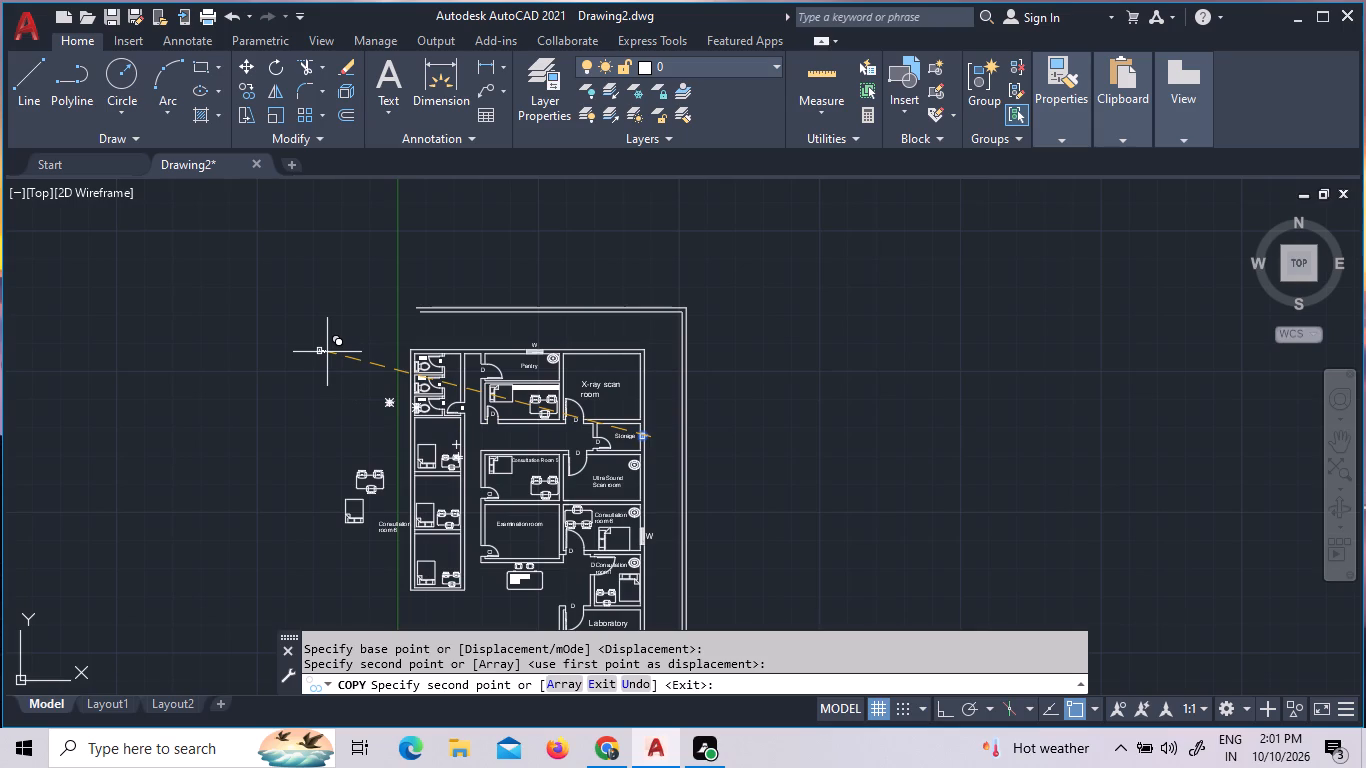
key("Escape")
Copy the Pantry's north window outline, its two lower inner lines and W label to the empty area west of the toilets, above the spare vent.
scroll(564, 355, "up", 3)
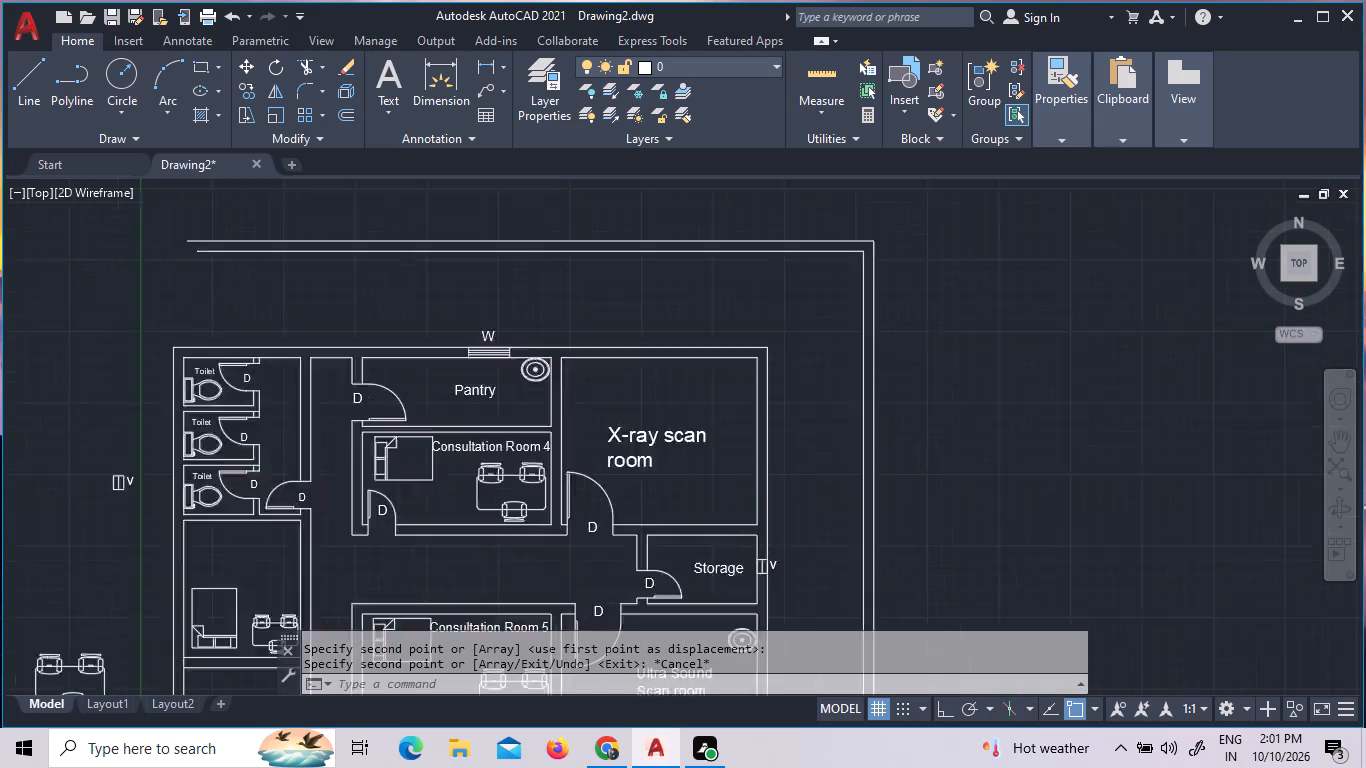
scroll(559, 346, "up", 1)
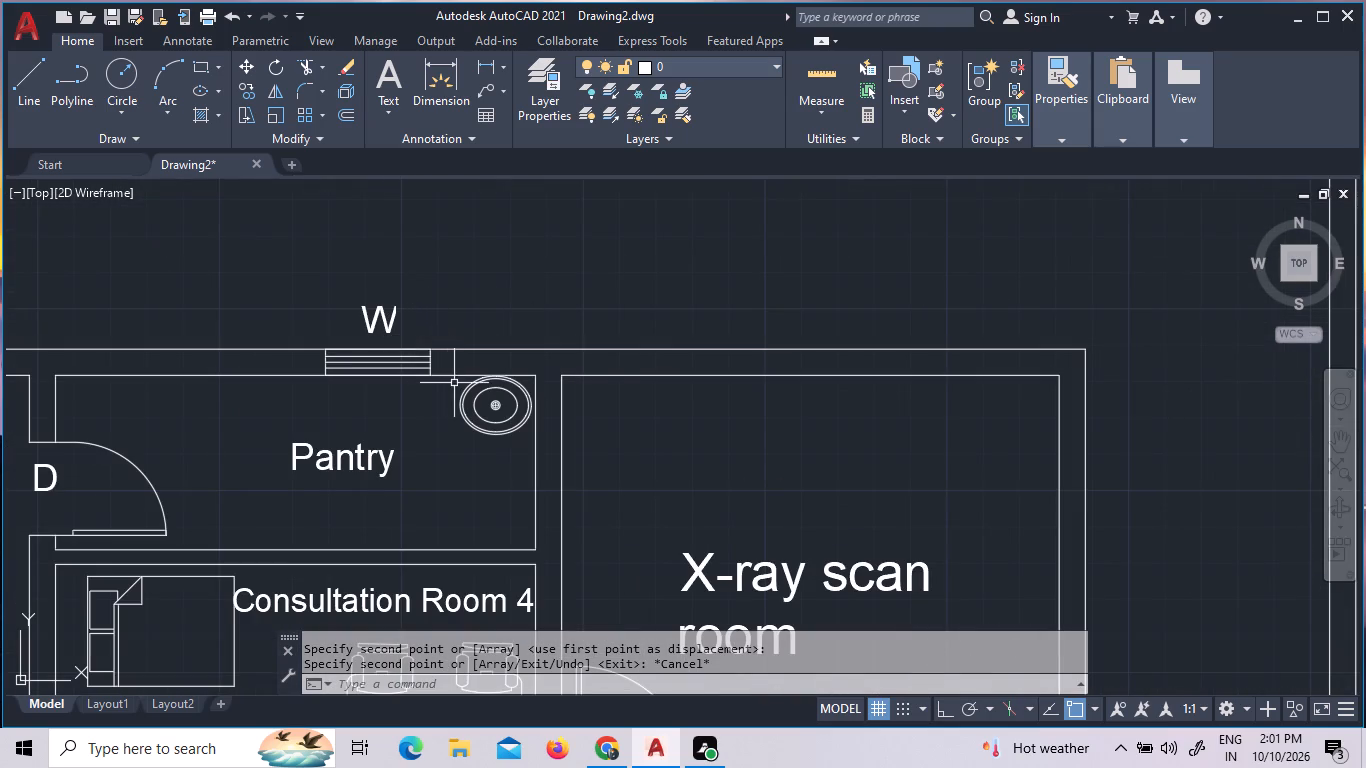
scroll(445, 390, "up", 2)
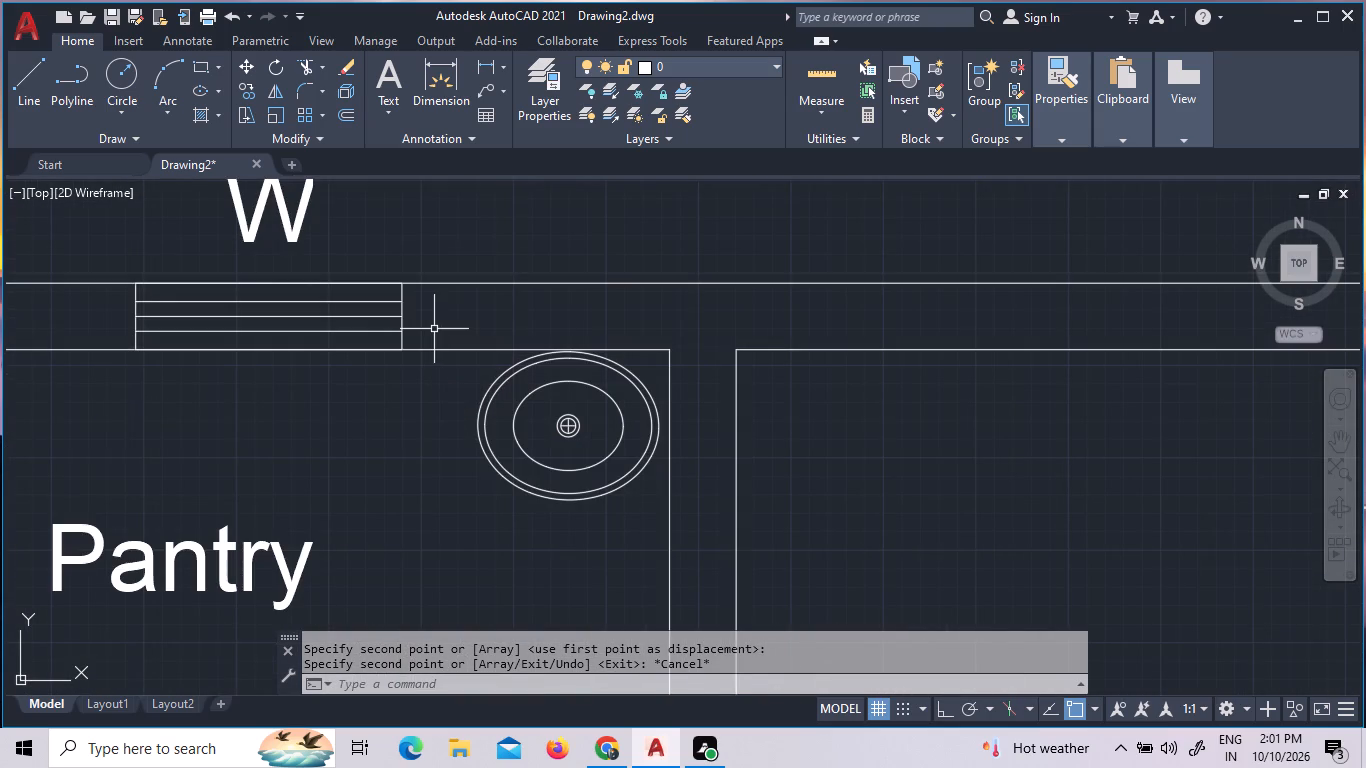
left_click(442, 342)
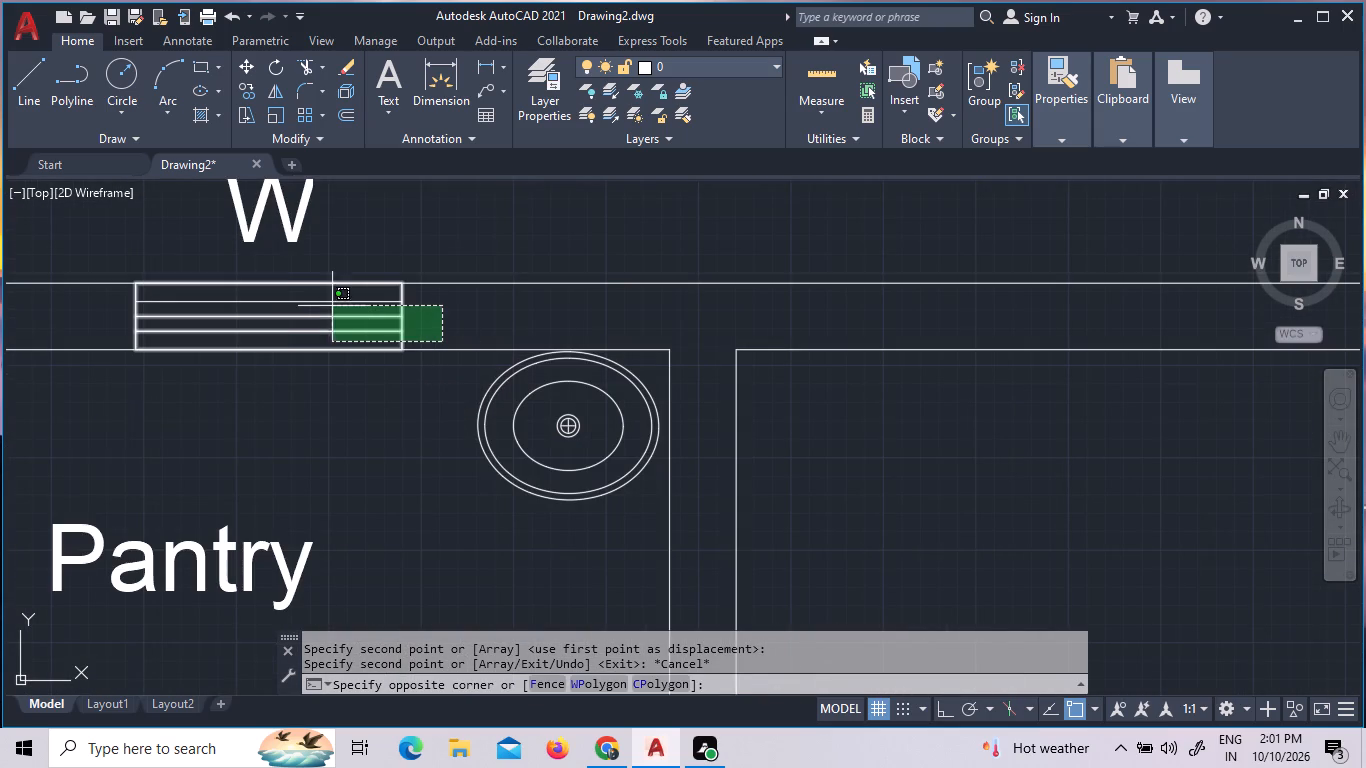
left_click(290, 306)
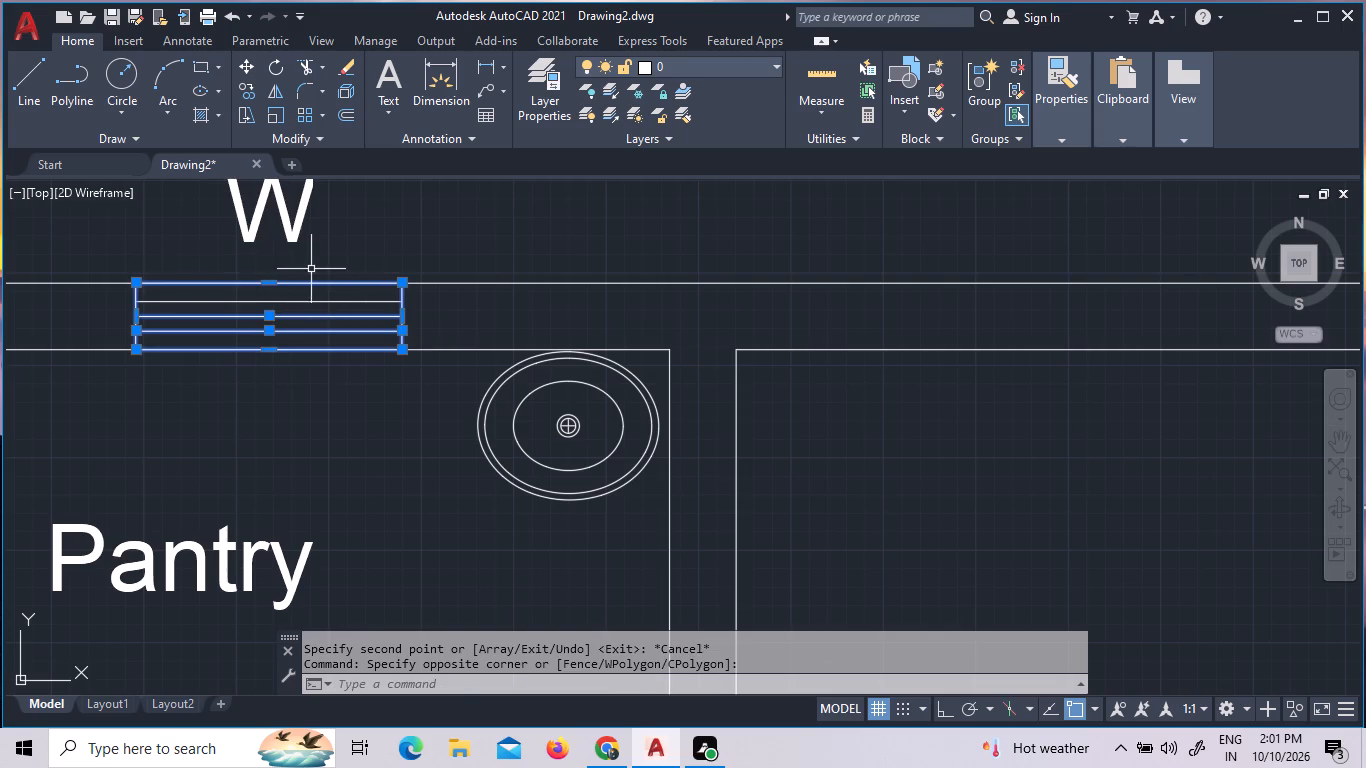
left_click(314, 265)
left_click(268, 203)
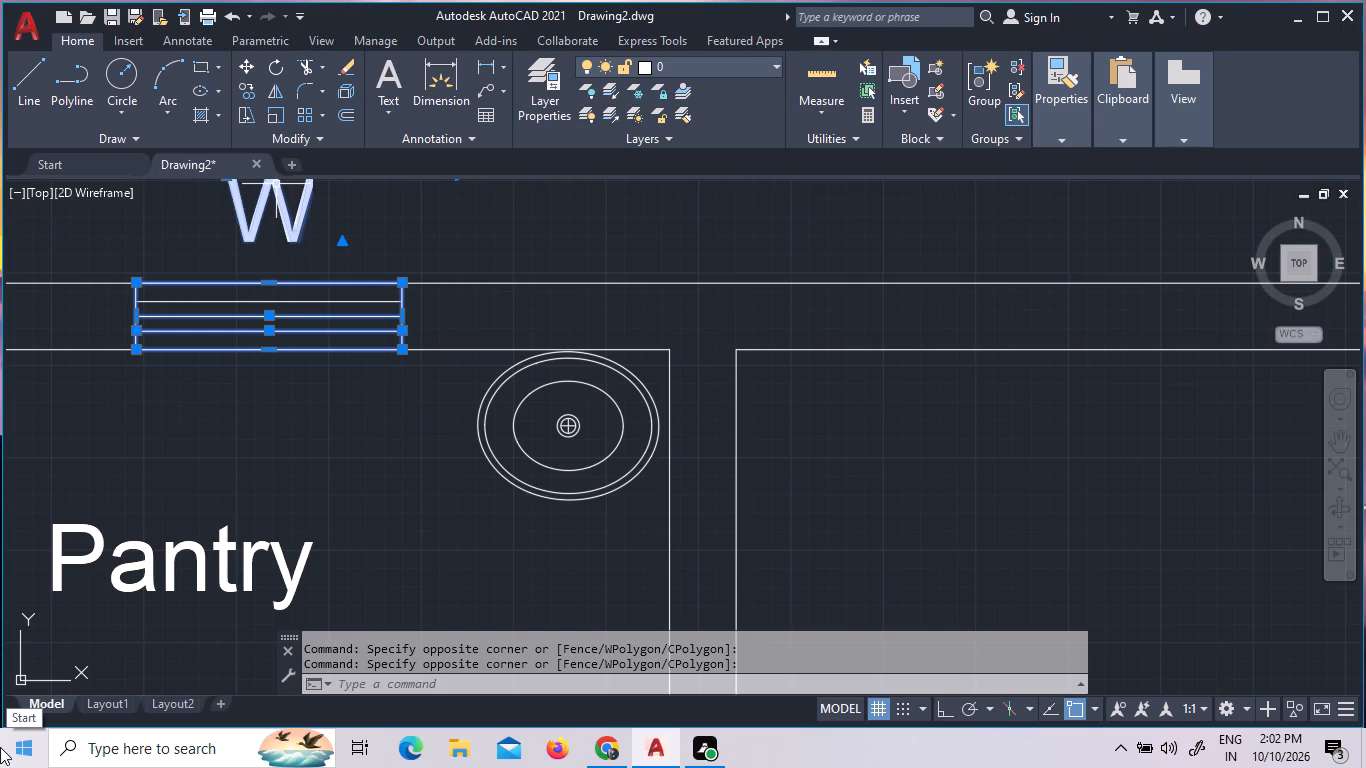
left_click(0, 747)
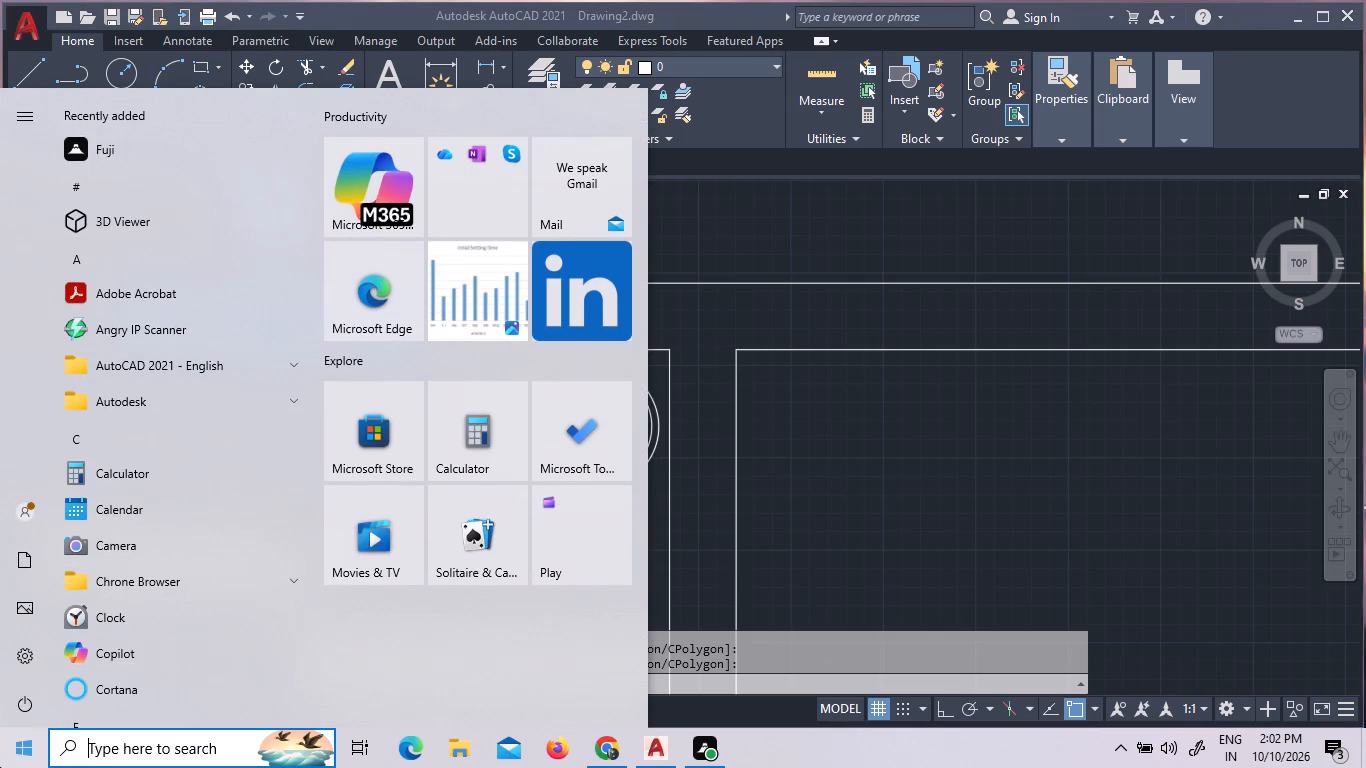
left_click(938, 478)
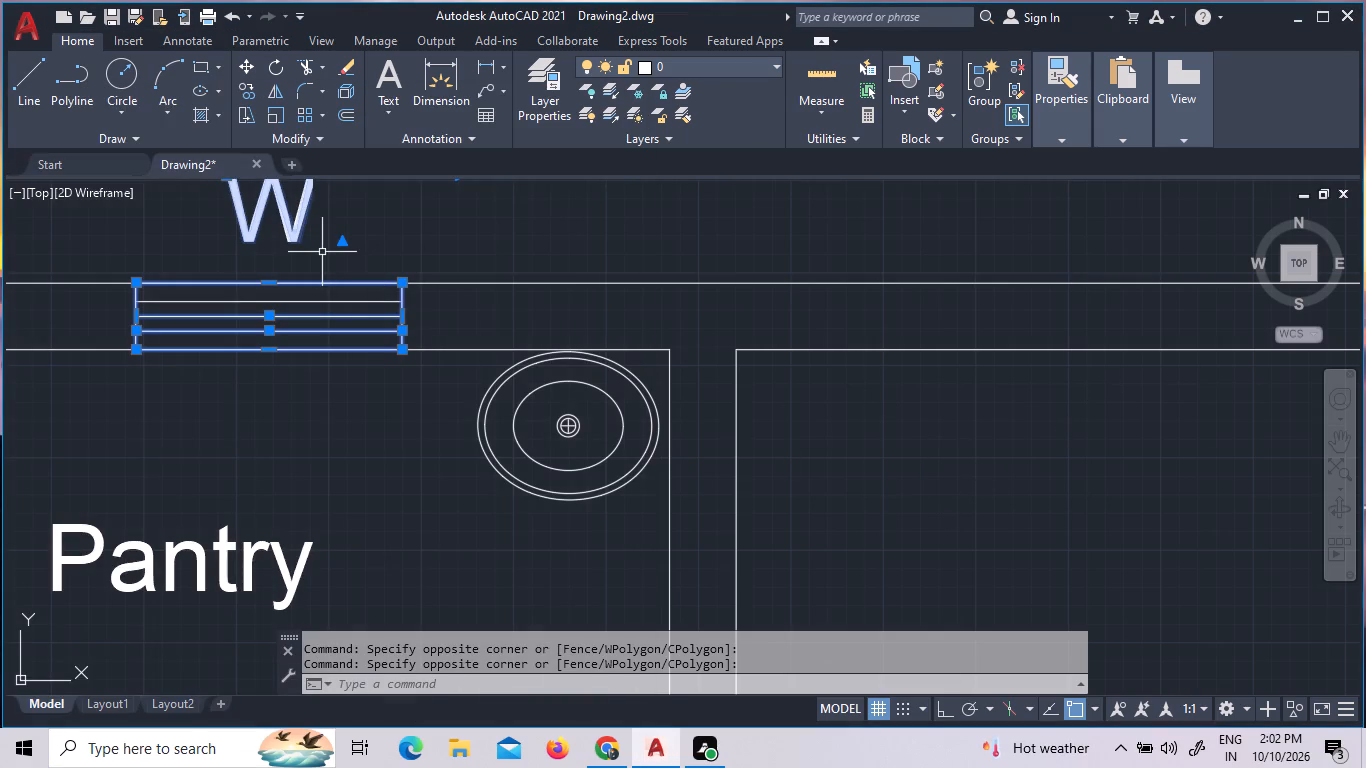
right_click(326, 247)
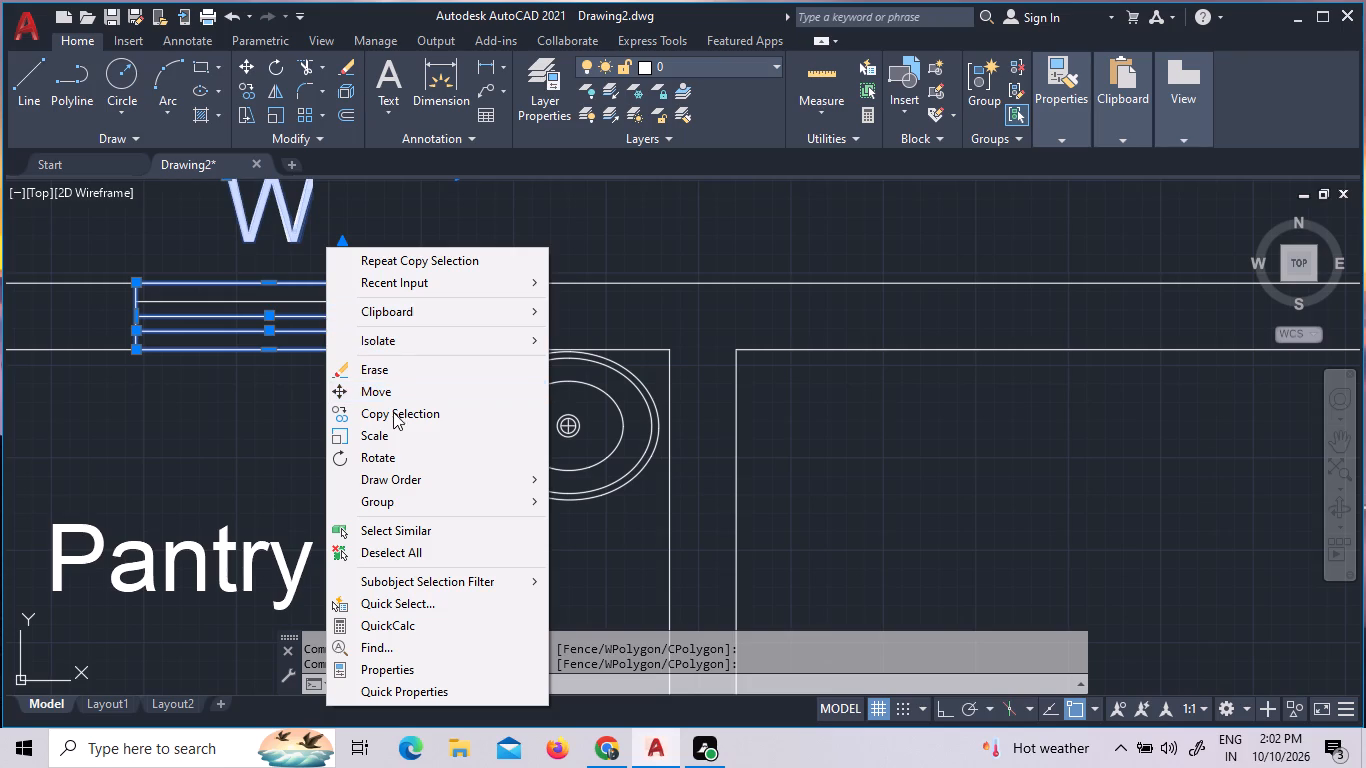
double_click(395, 414)
scroll(443, 520, "down", 2)
scroll(604, 503, "down", 2)
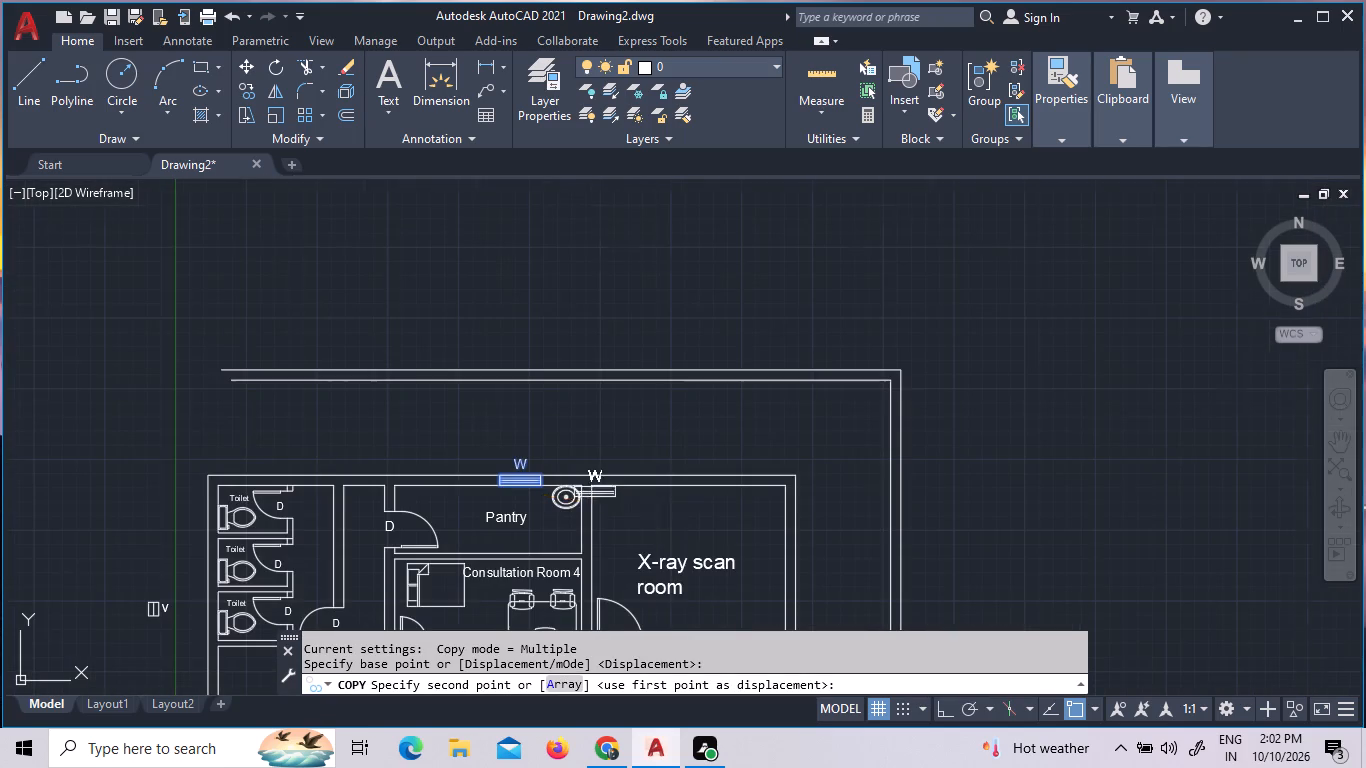
left_click(171, 540)
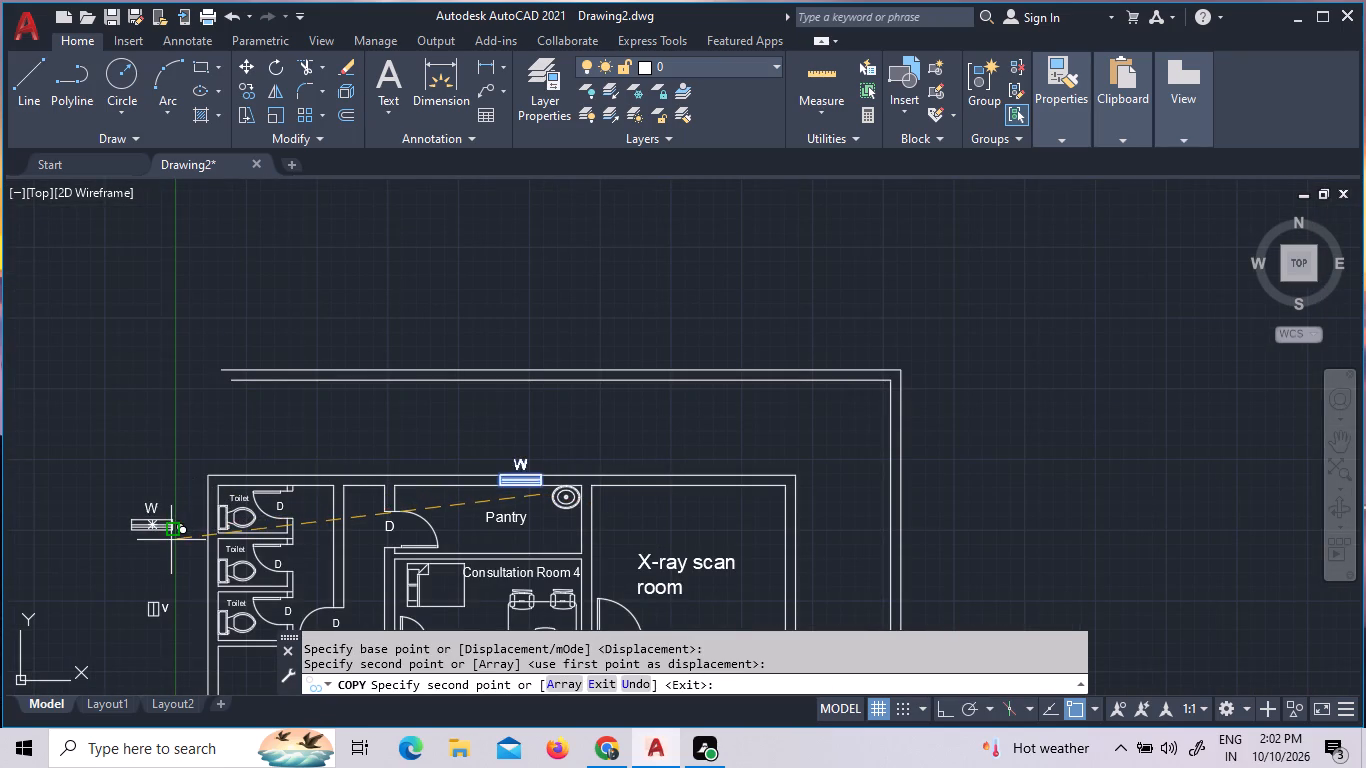
key("Escape")
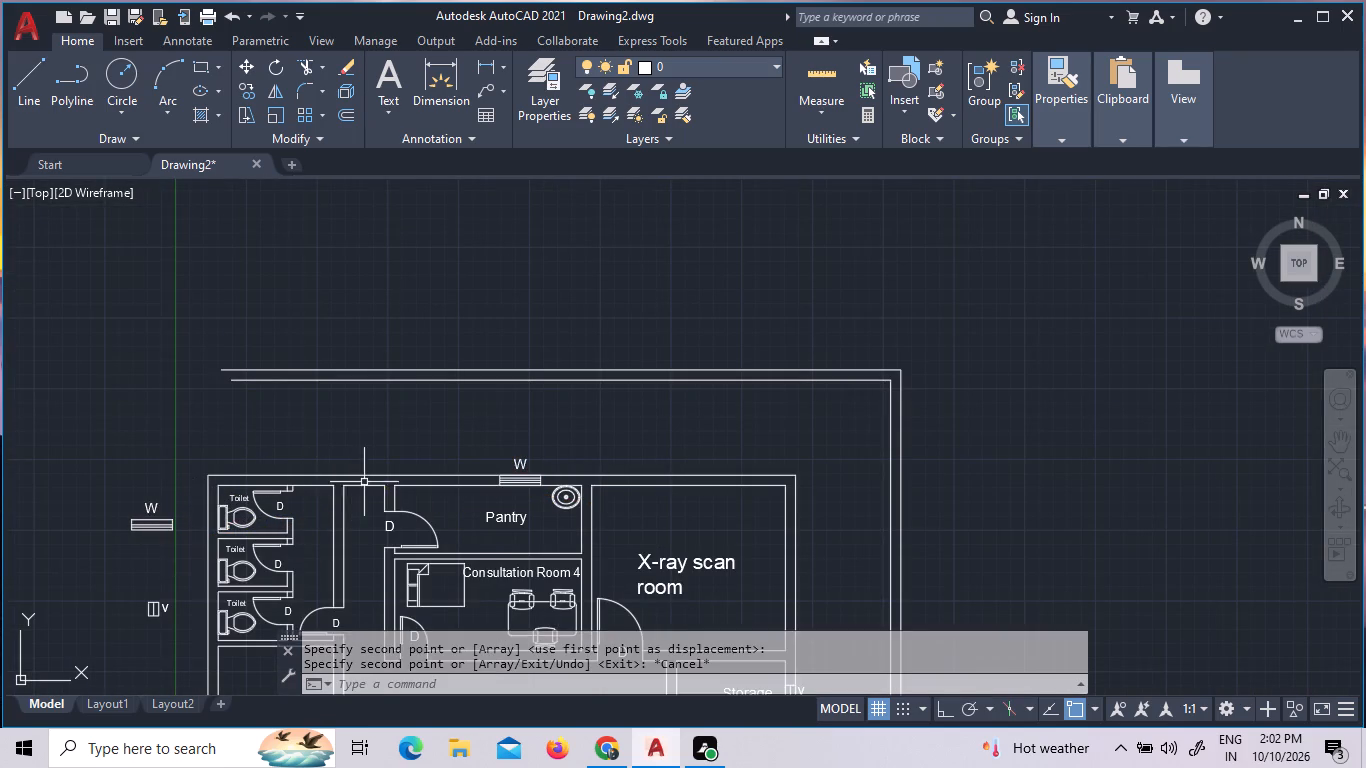
Rotate the spare window and W label west of the toilets 90° counterclockwise about the window's northeast corner, with Ortho on.
scroll(364, 482, "down", 1)
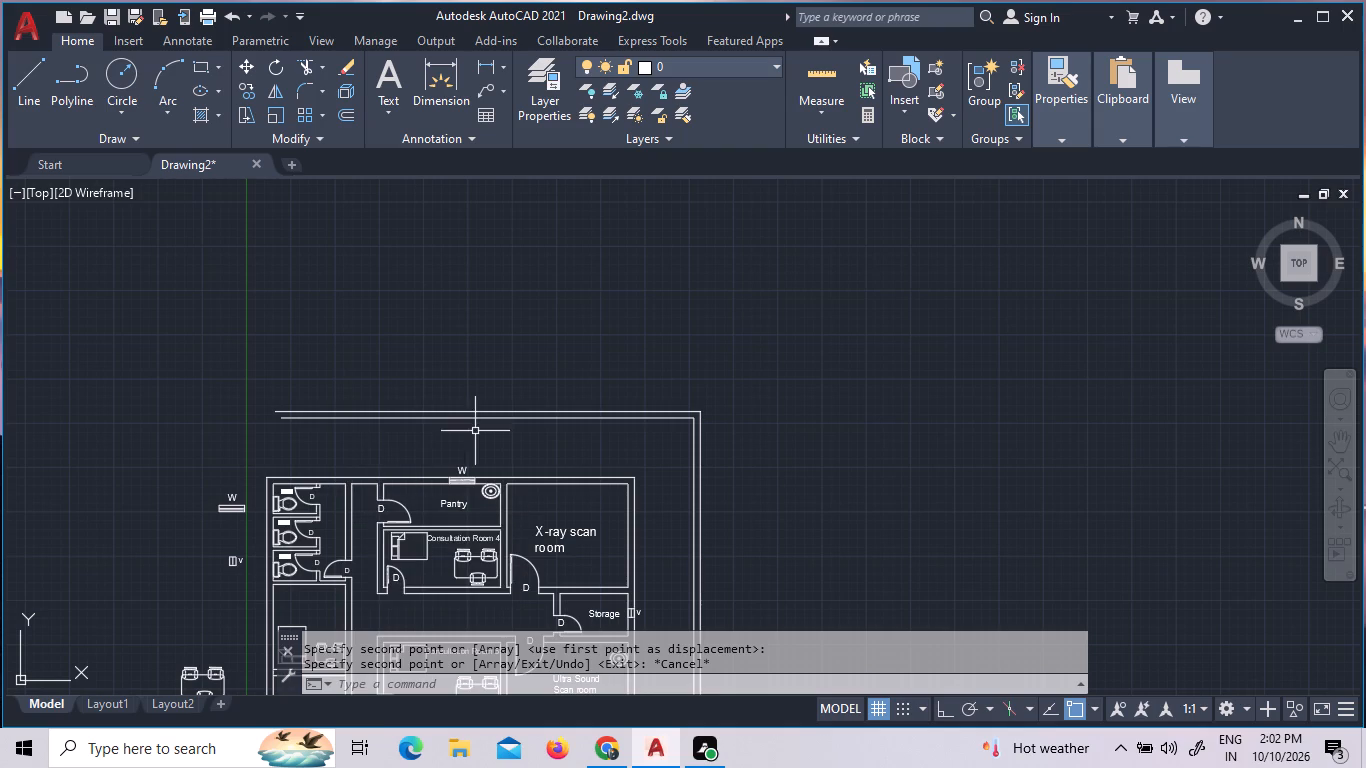
middle_click_drag(542, 541, 579, 472)
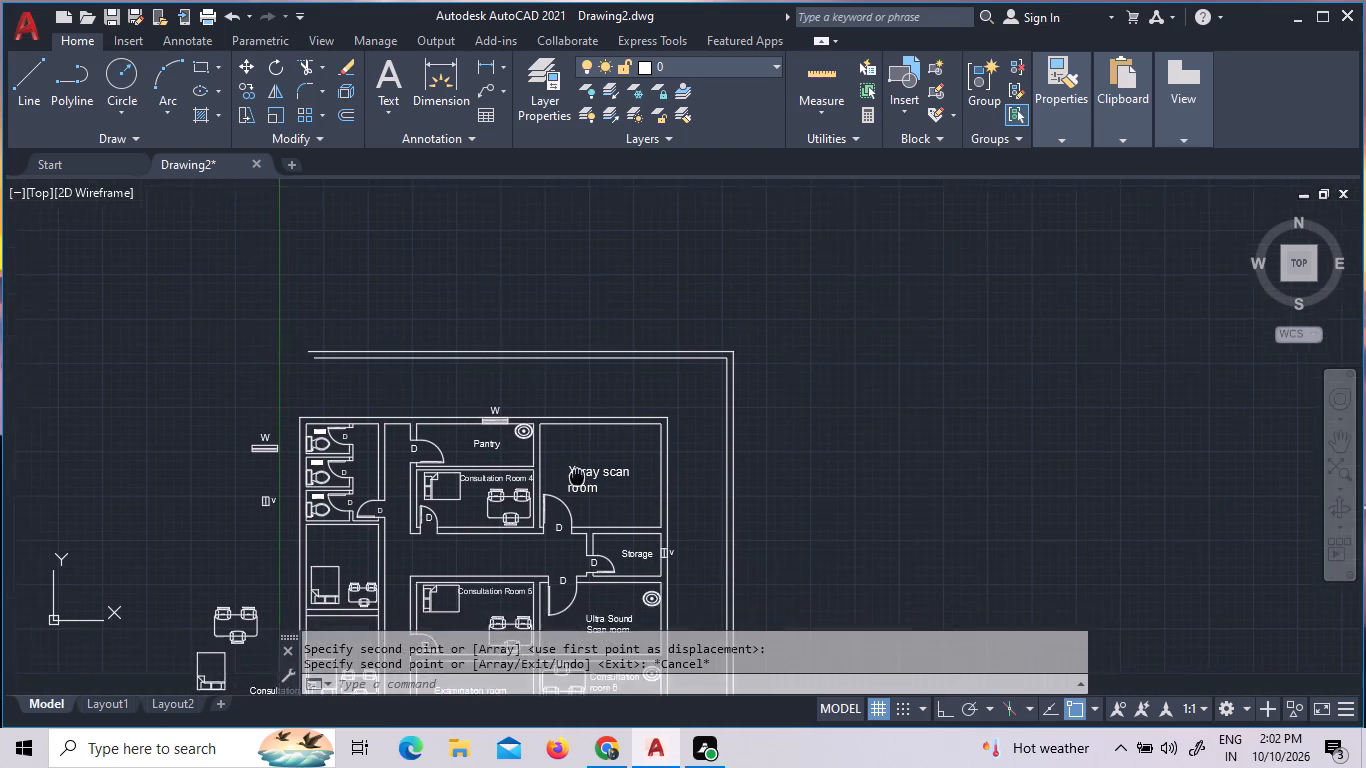
middle_click_drag(579, 472, 616, 423)
scroll(293, 391, "up", 2)
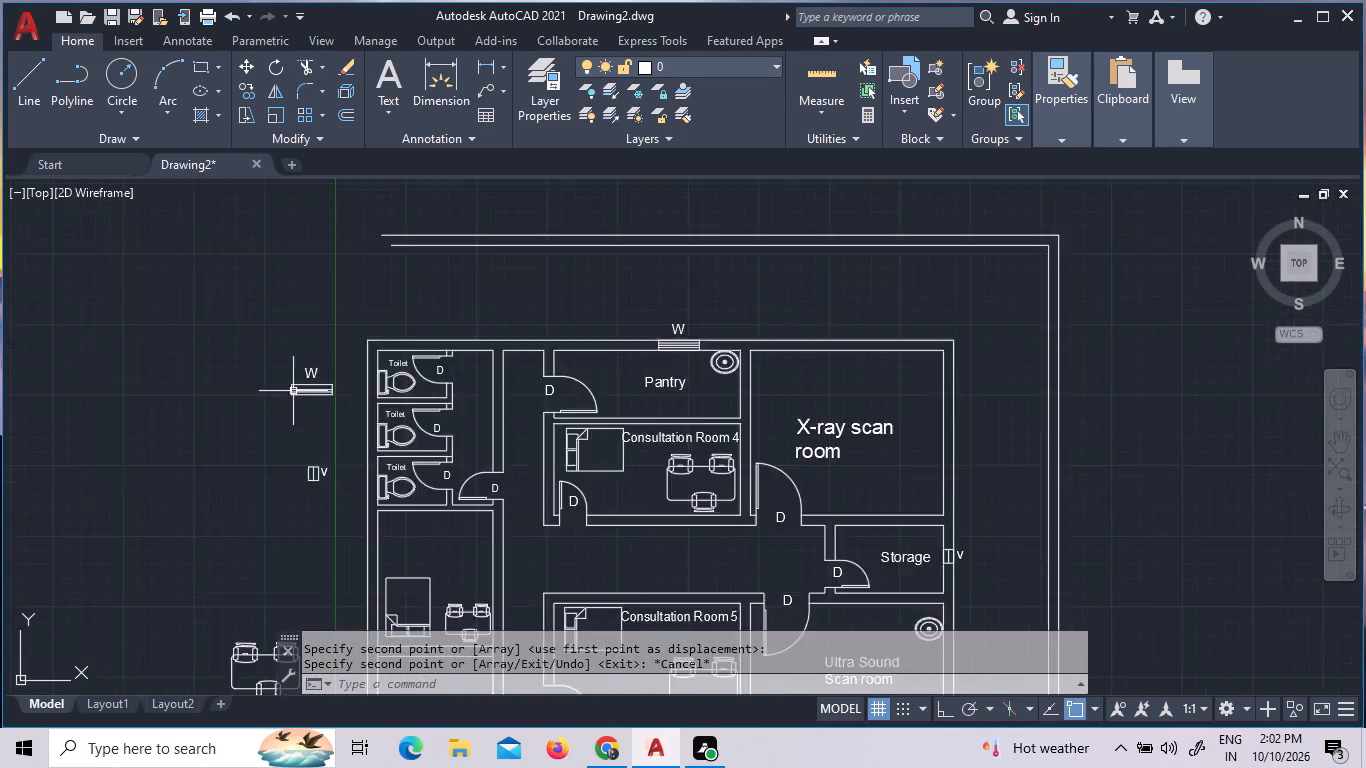
scroll(293, 391, "up", 2)
left_click(503, 435)
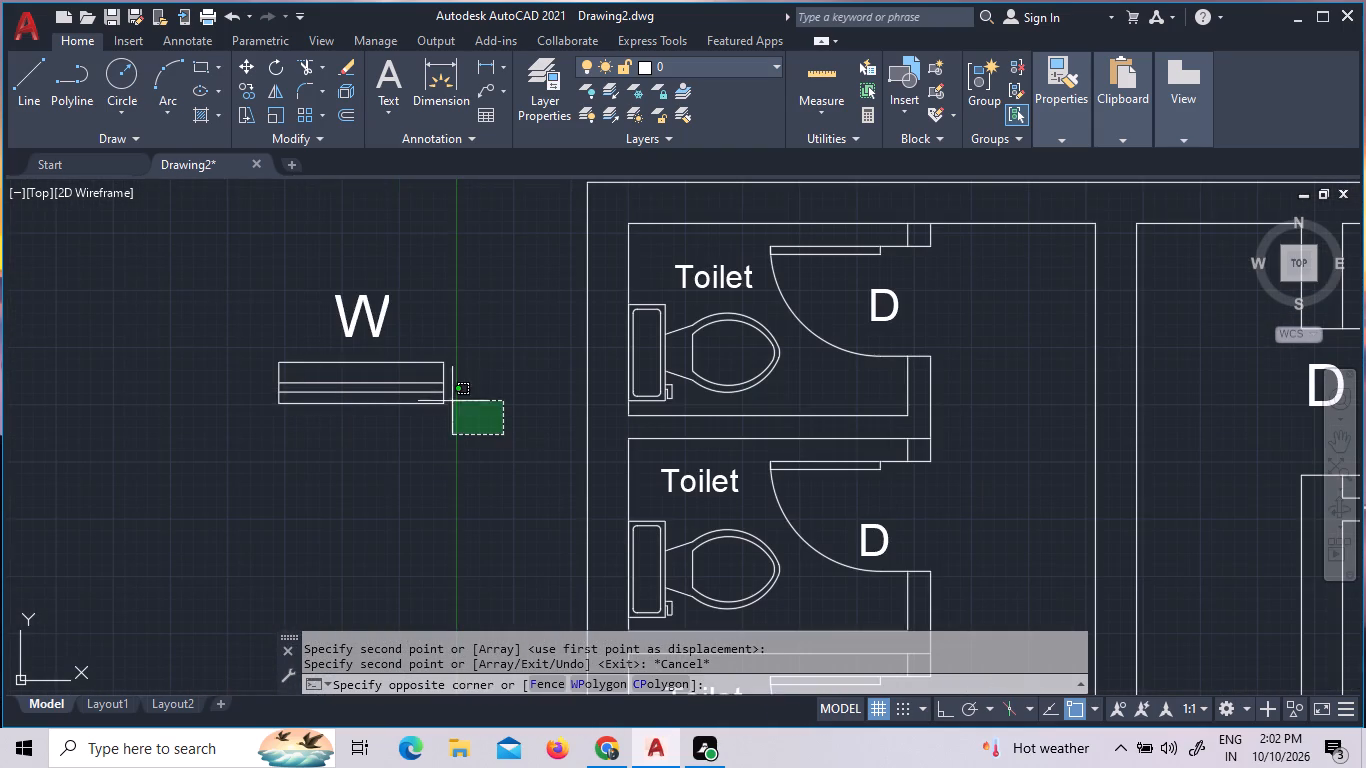
left_click(260, 272)
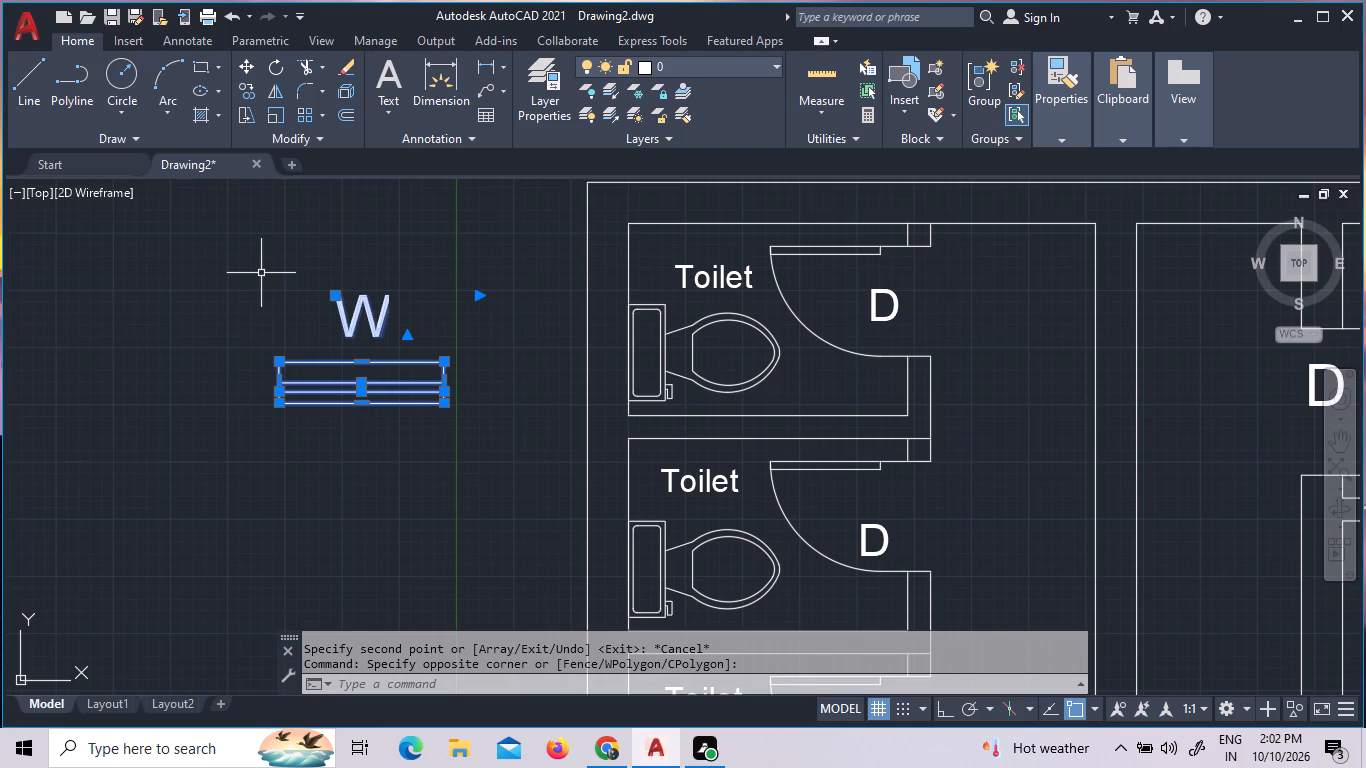
scroll(293, 275, "down", 2)
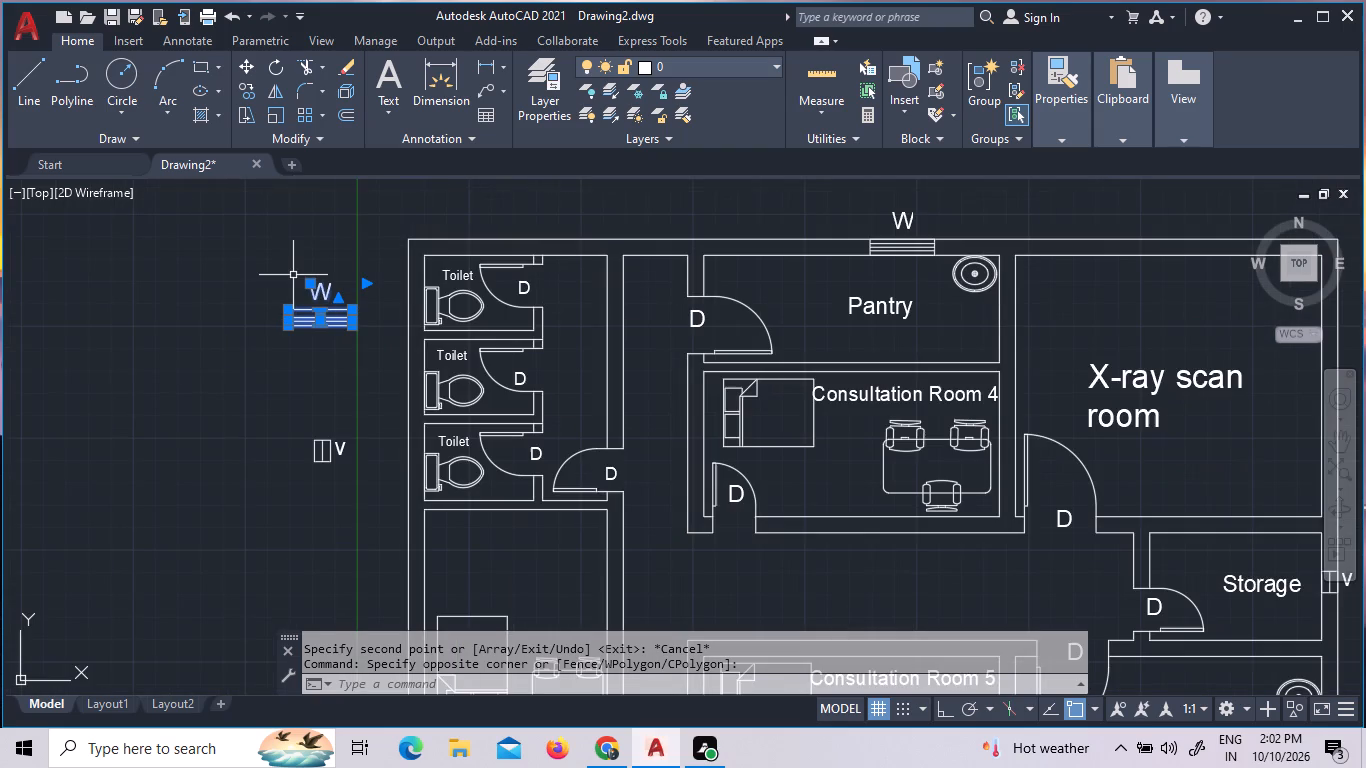
scroll(293, 275, "up", 4)
type("RO")
key("Return")
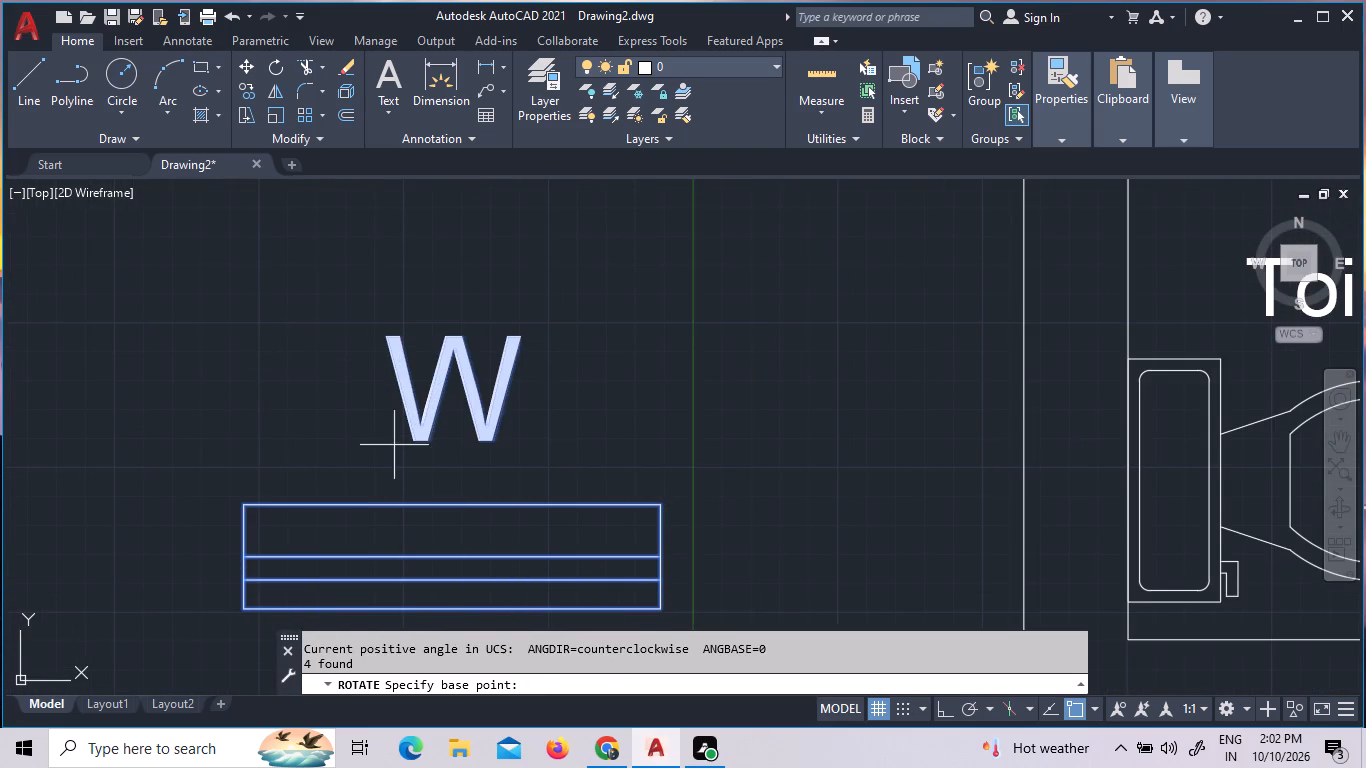
left_click(657, 508)
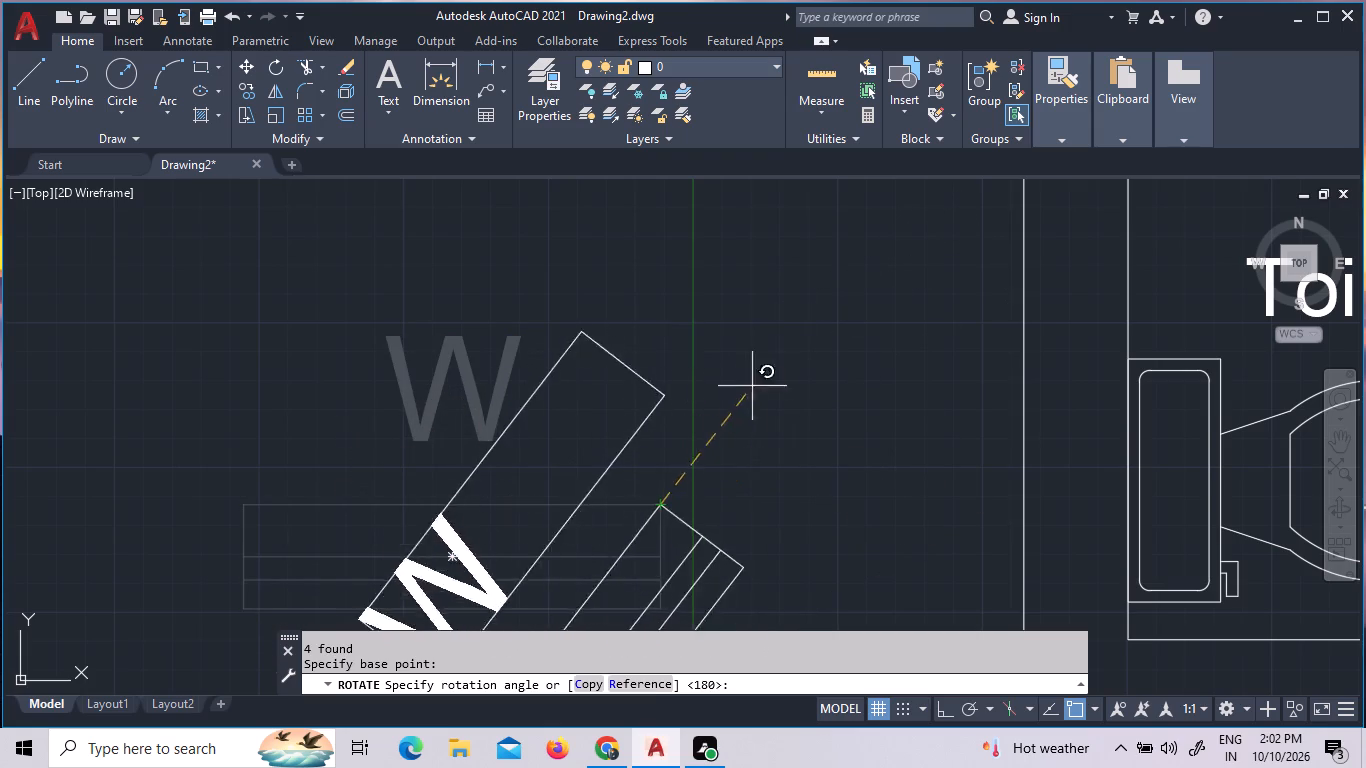
key("F8")
left_click(665, 313)
scroll(665, 313, "down", 3)
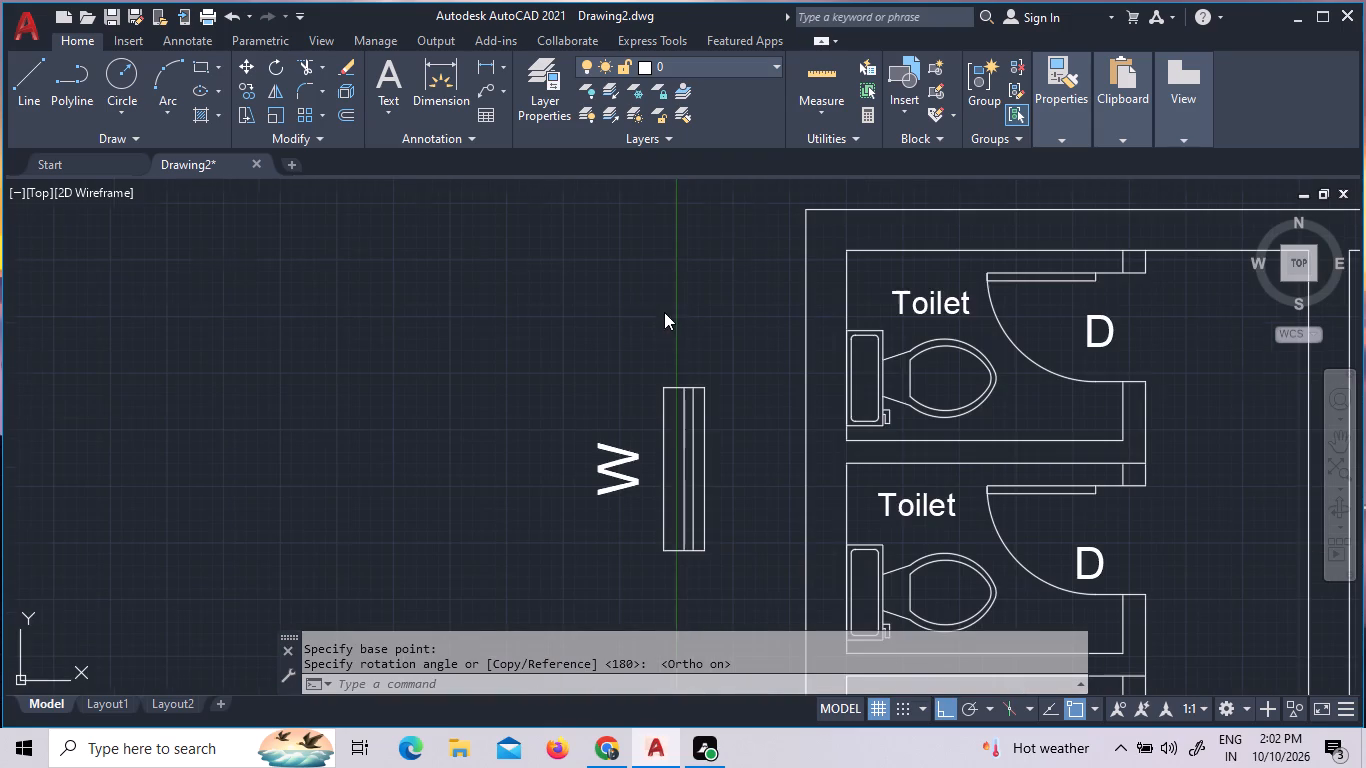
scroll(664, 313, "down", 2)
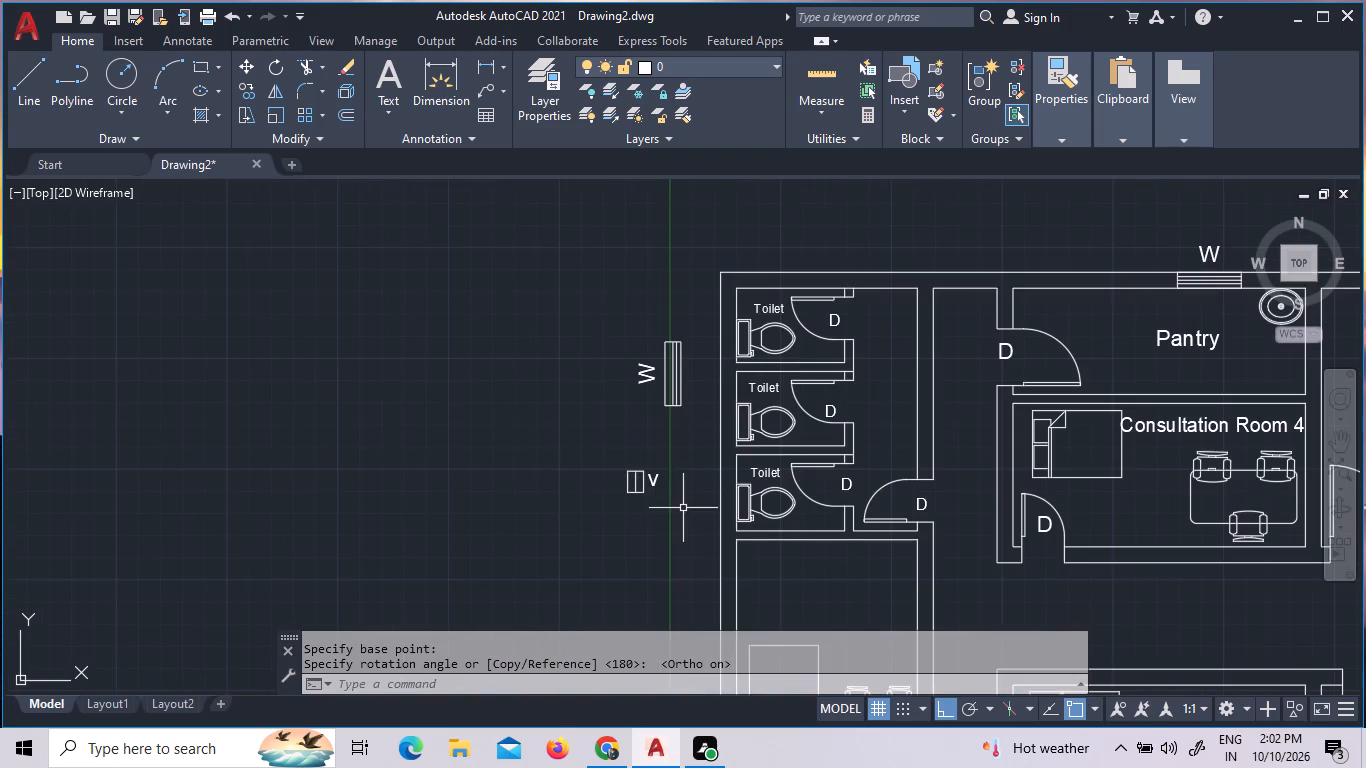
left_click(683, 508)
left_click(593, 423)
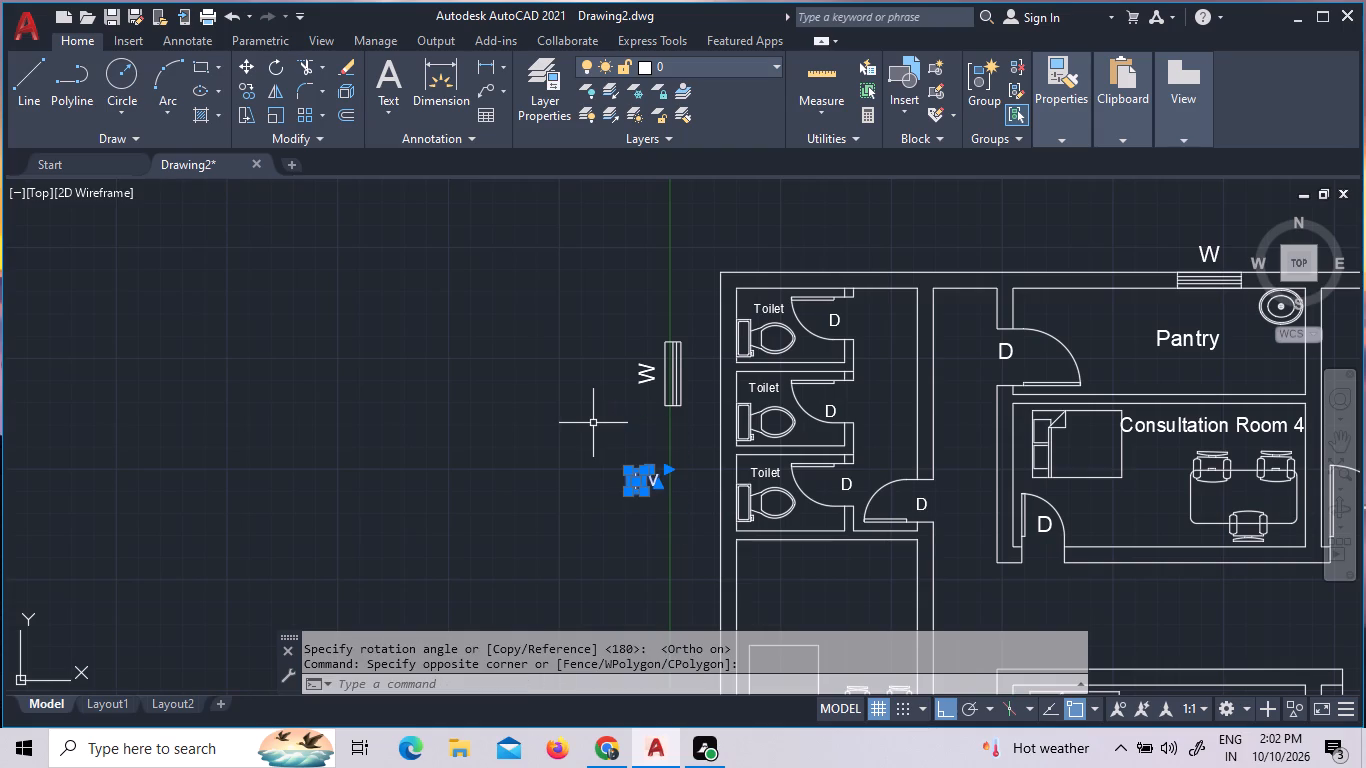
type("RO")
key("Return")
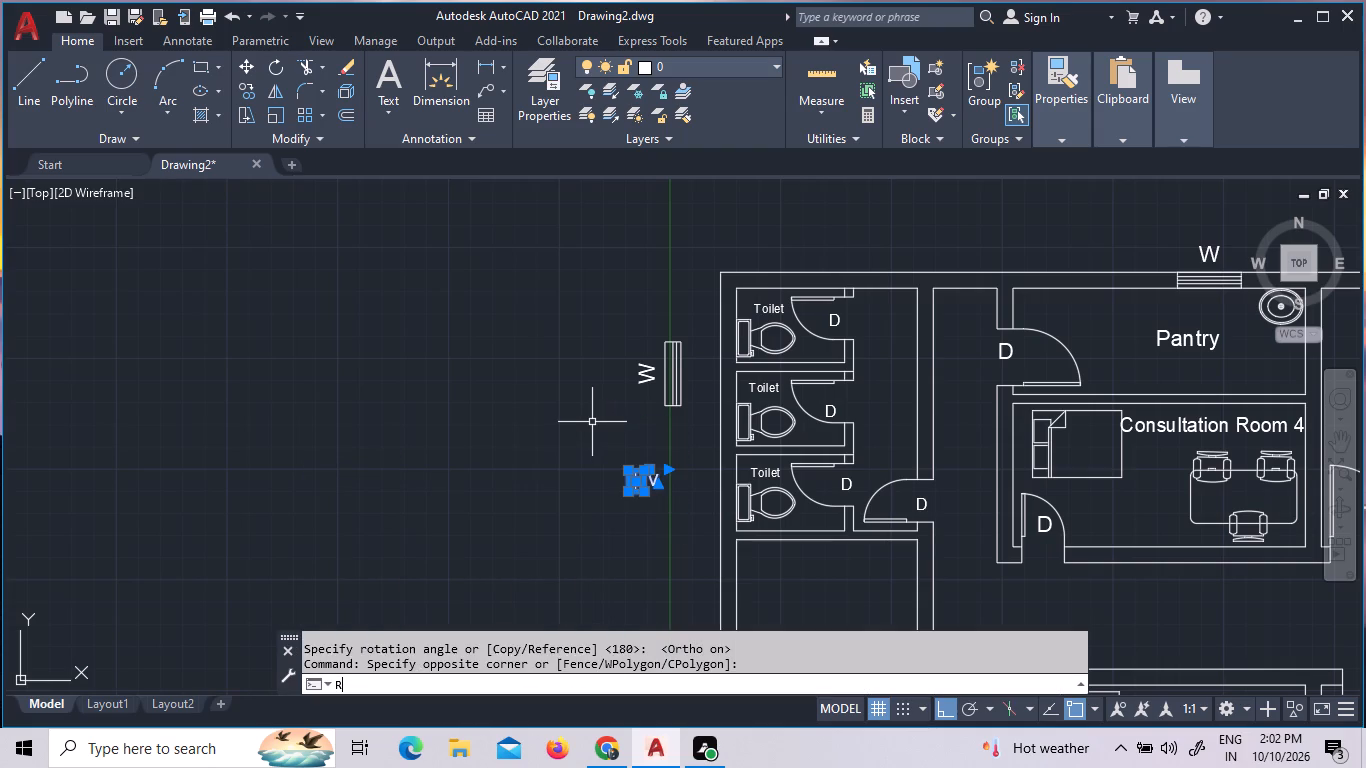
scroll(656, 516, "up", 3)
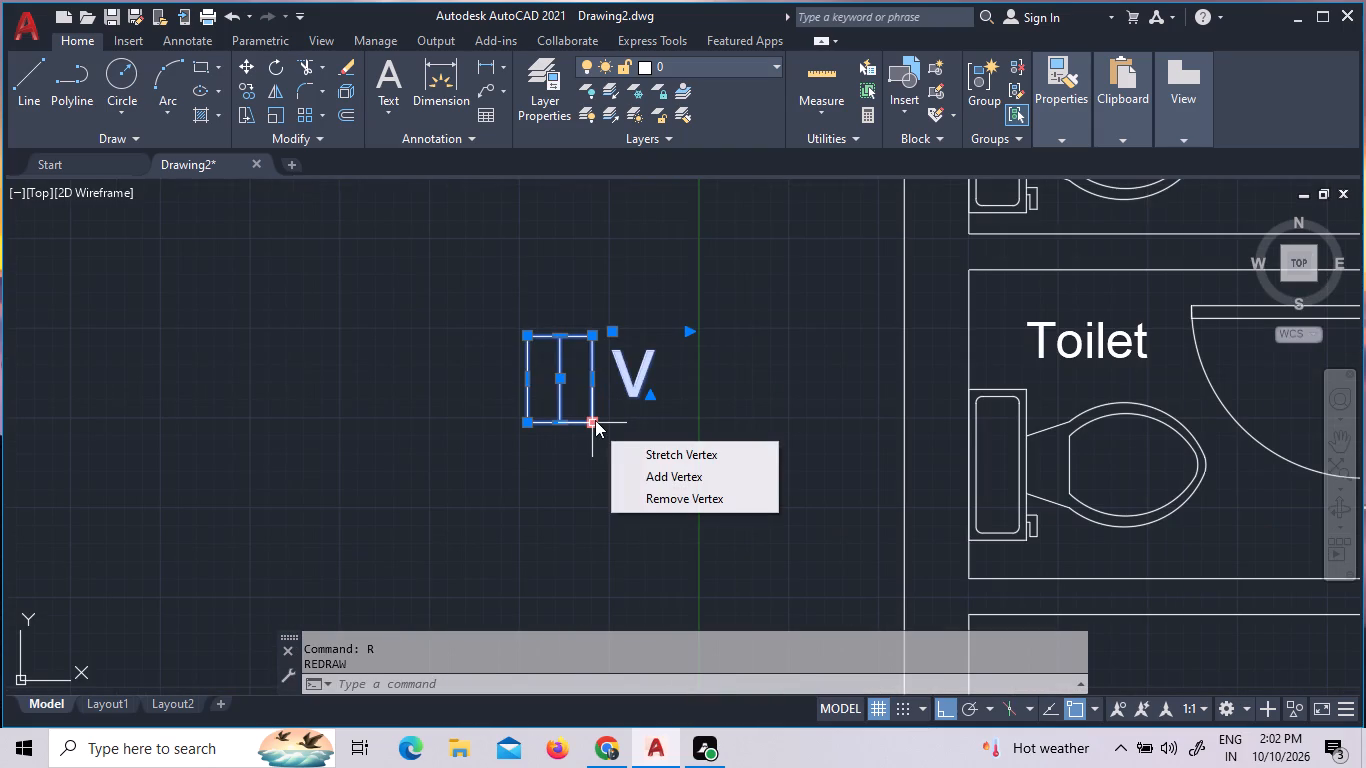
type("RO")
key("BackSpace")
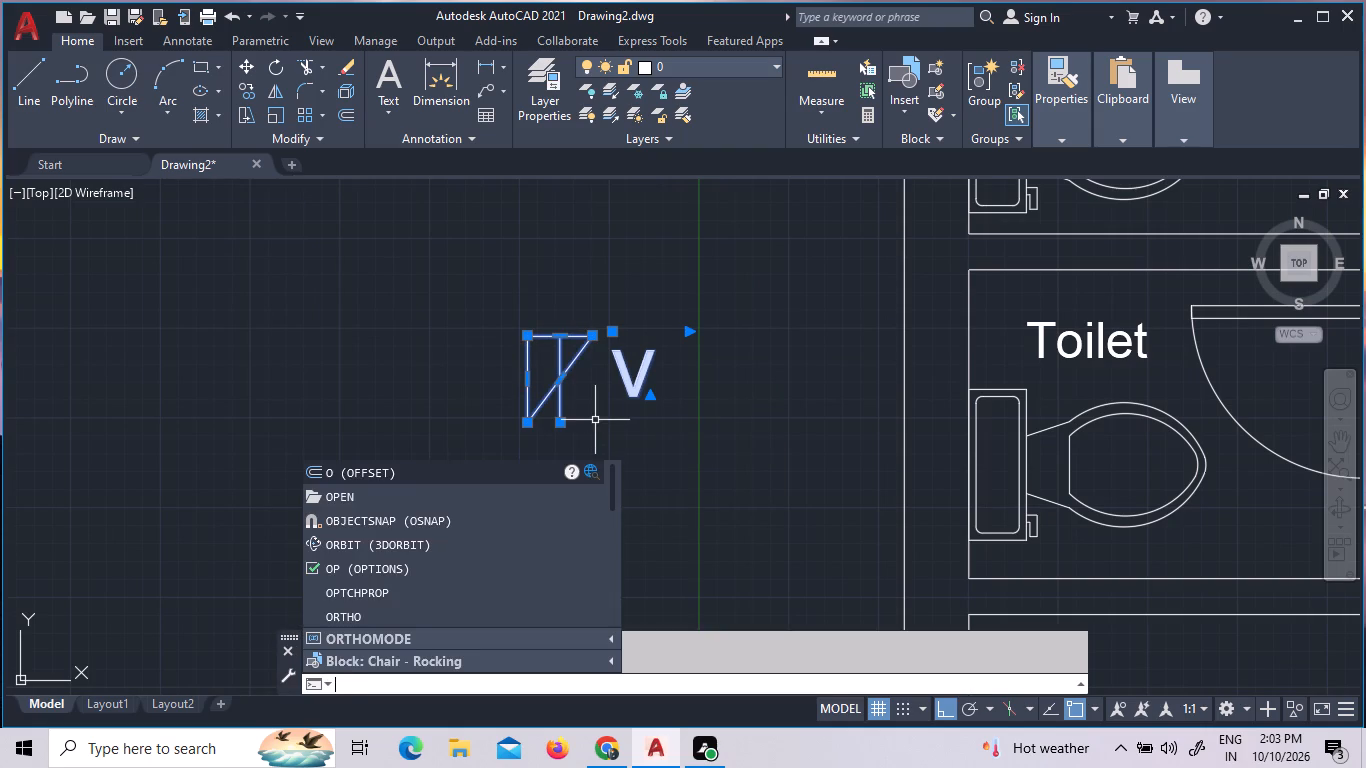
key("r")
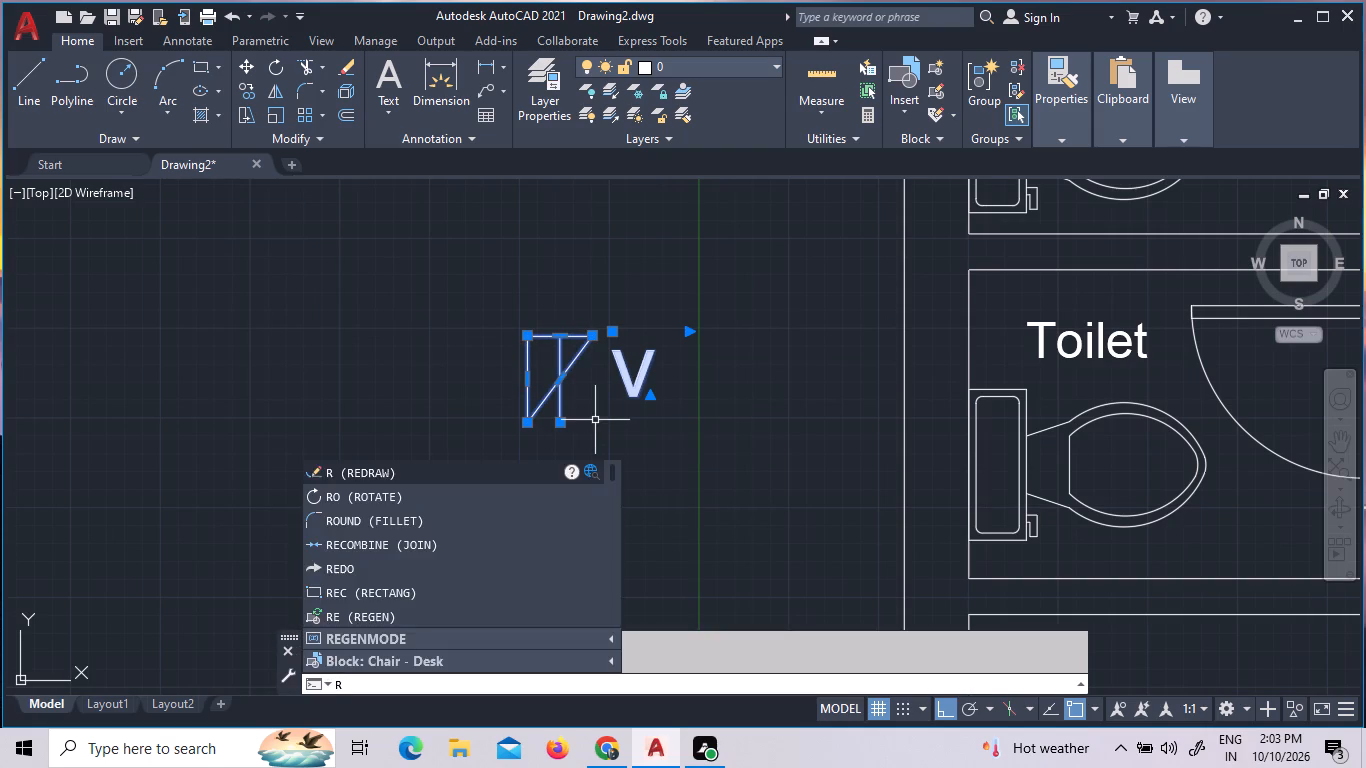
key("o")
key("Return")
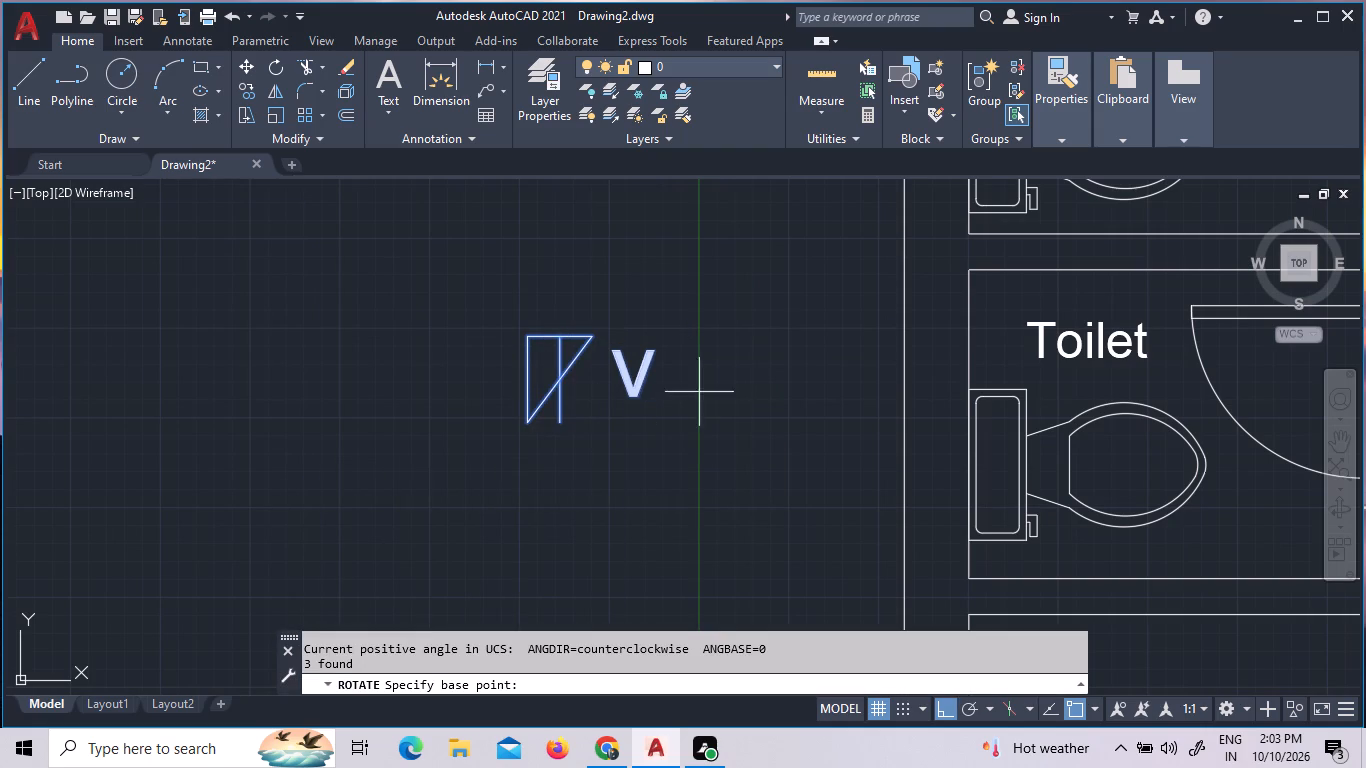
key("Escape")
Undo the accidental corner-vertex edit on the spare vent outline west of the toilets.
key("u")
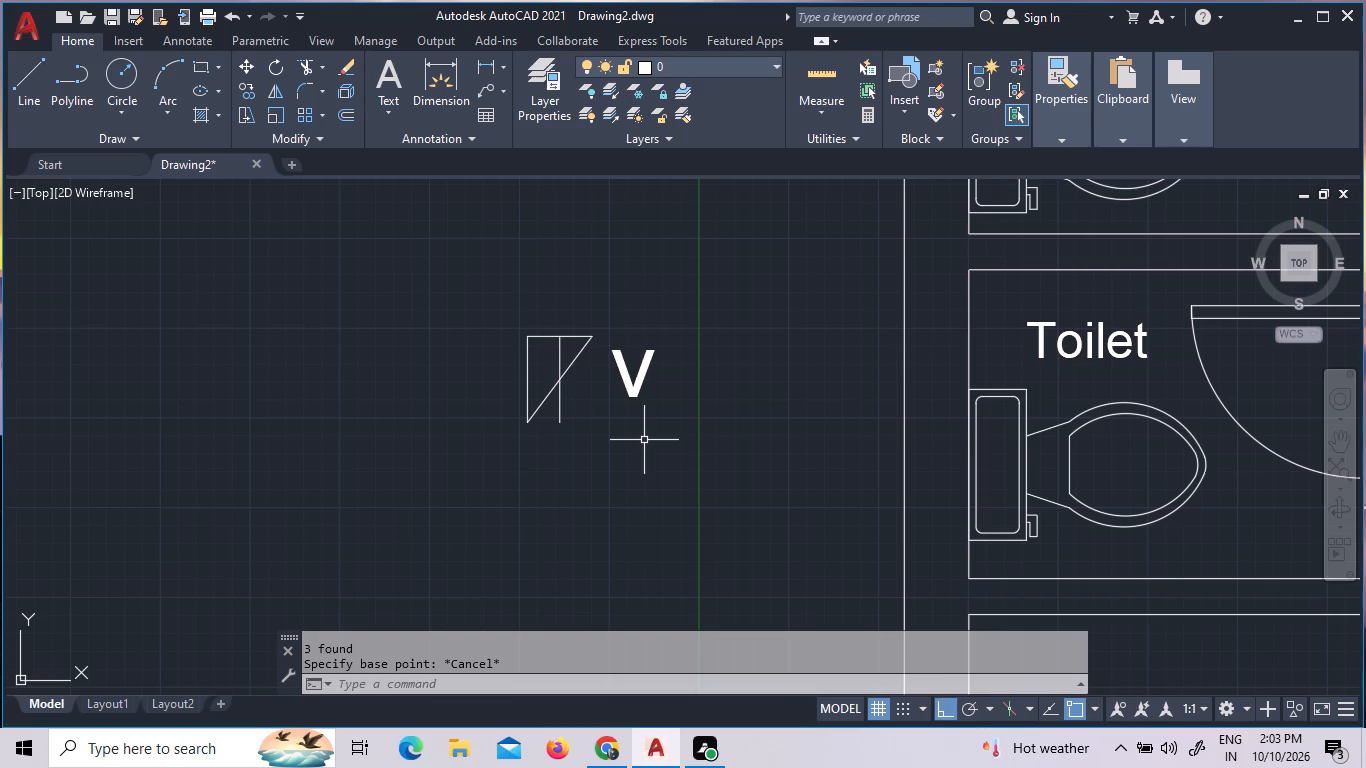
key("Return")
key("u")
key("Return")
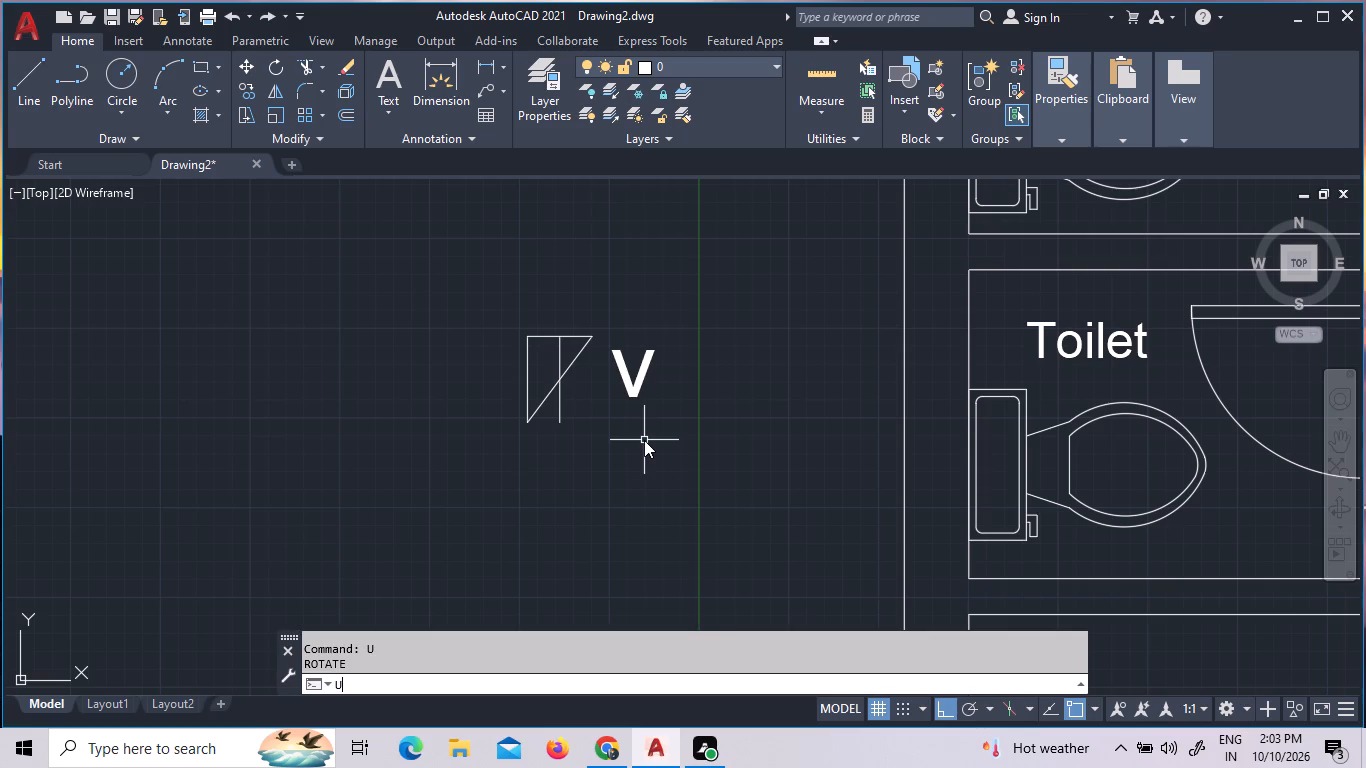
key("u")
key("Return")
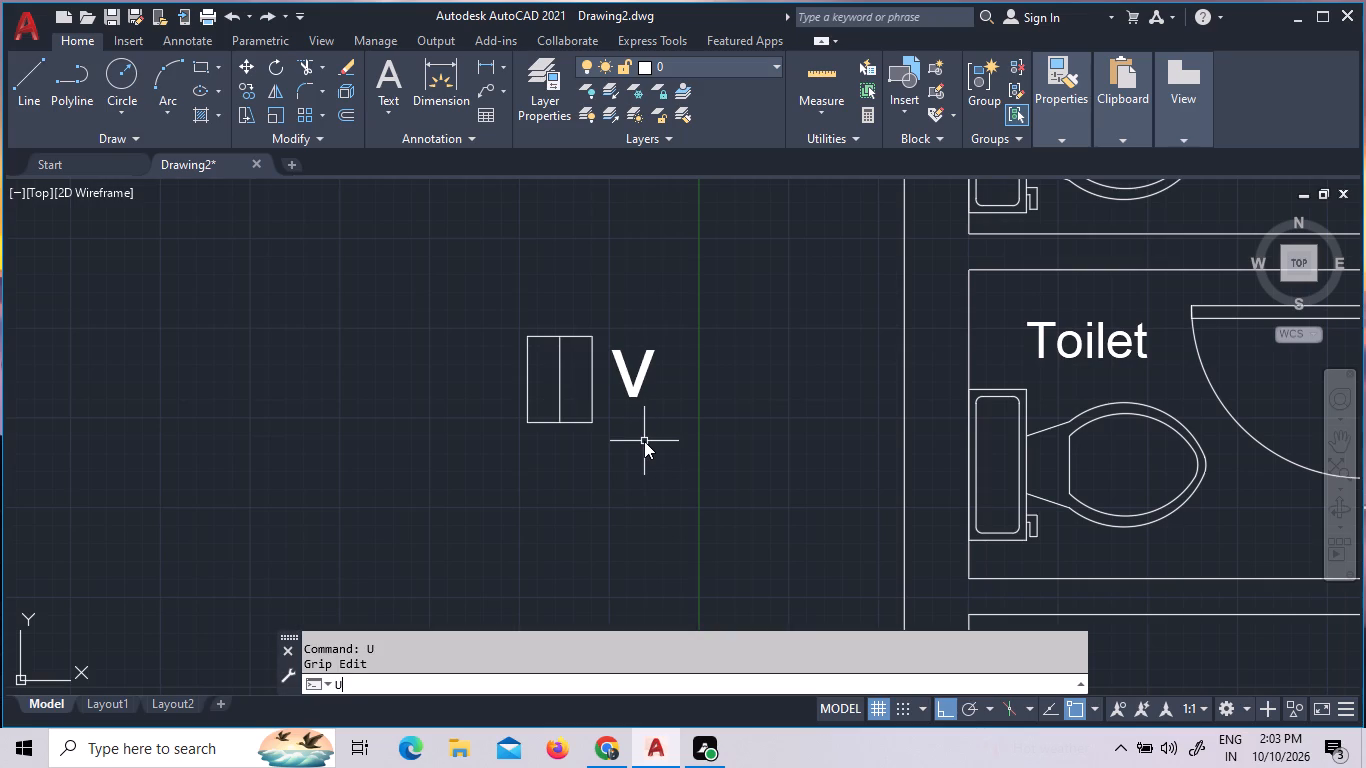
Rotate the spare vent and V label west of the toilets 180° about the vent outline's southeast corner, with Ortho on.
scroll(645, 517, "up", 2)
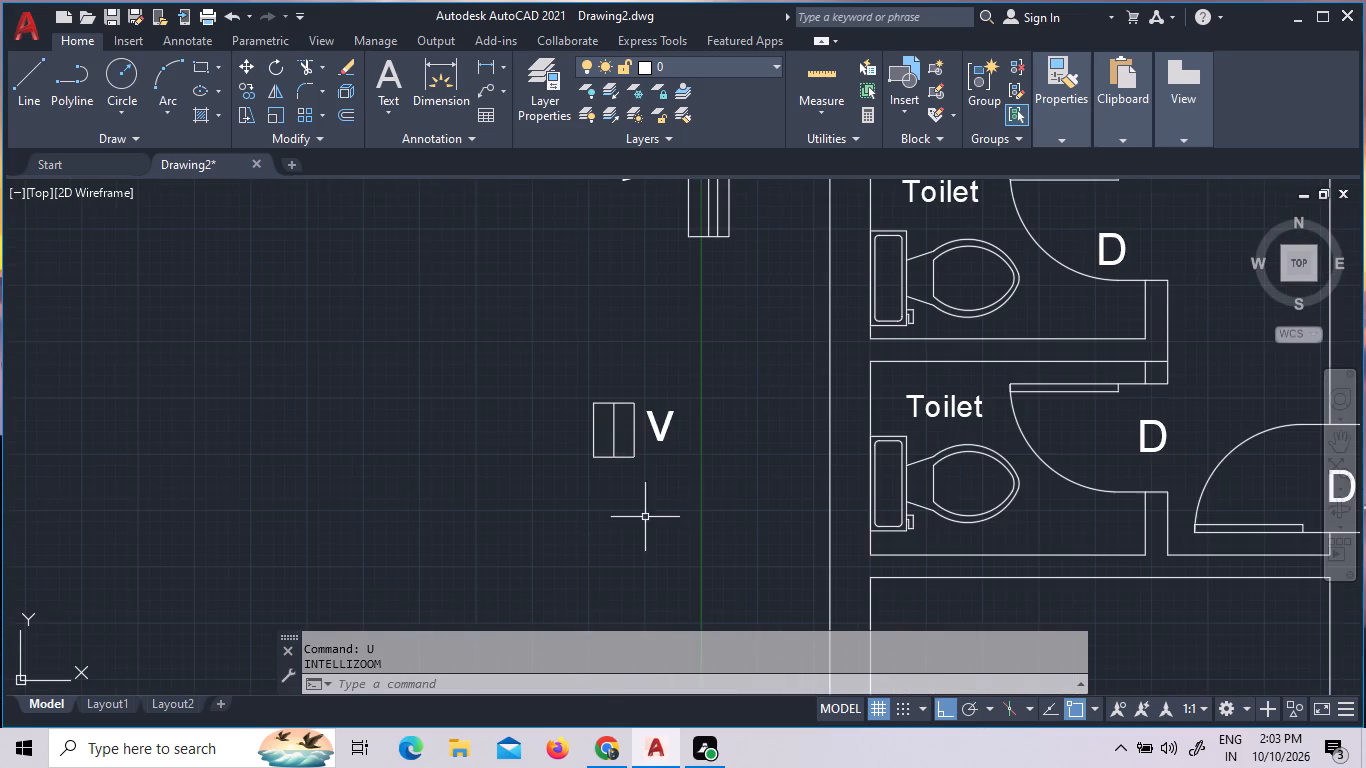
left_click(729, 477)
left_click(573, 369)
right_click(573, 369)
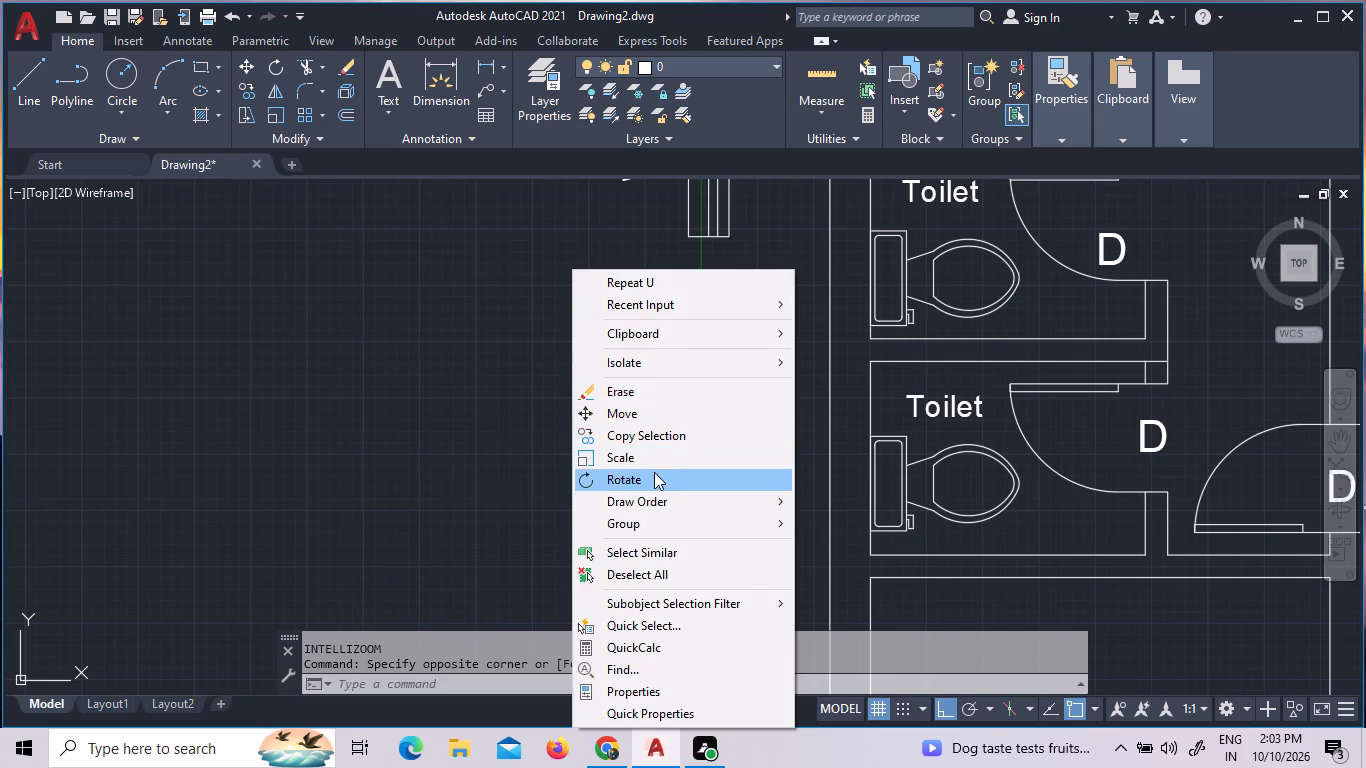
left_click(654, 472)
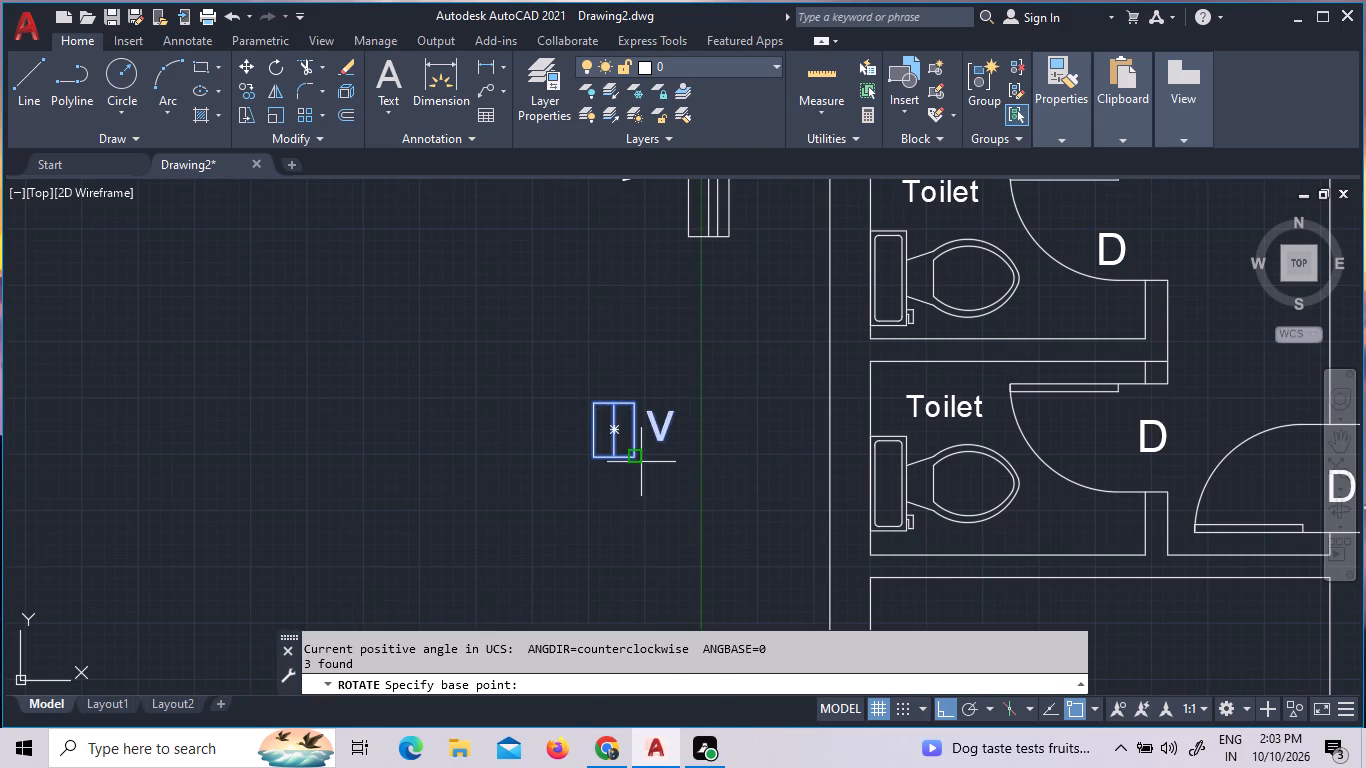
left_click(632, 462)
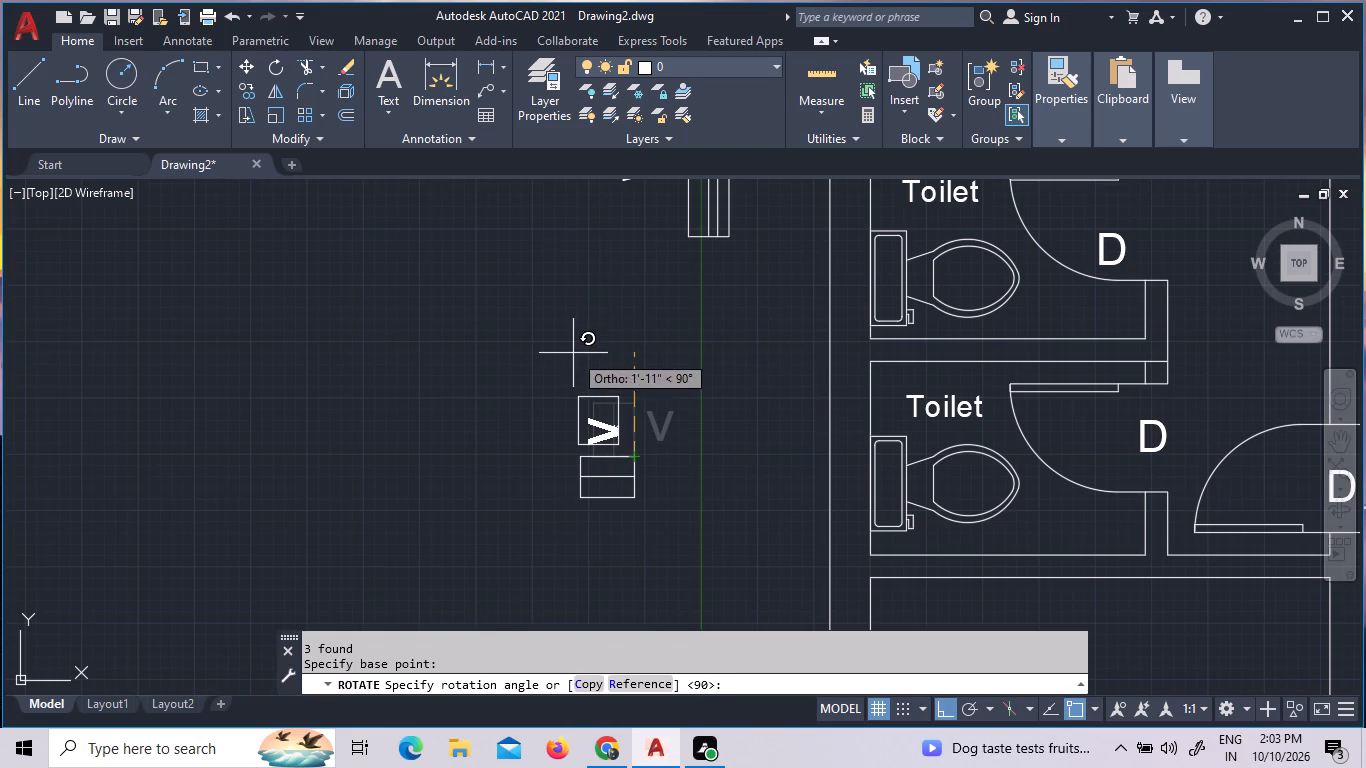
left_click(582, 449)
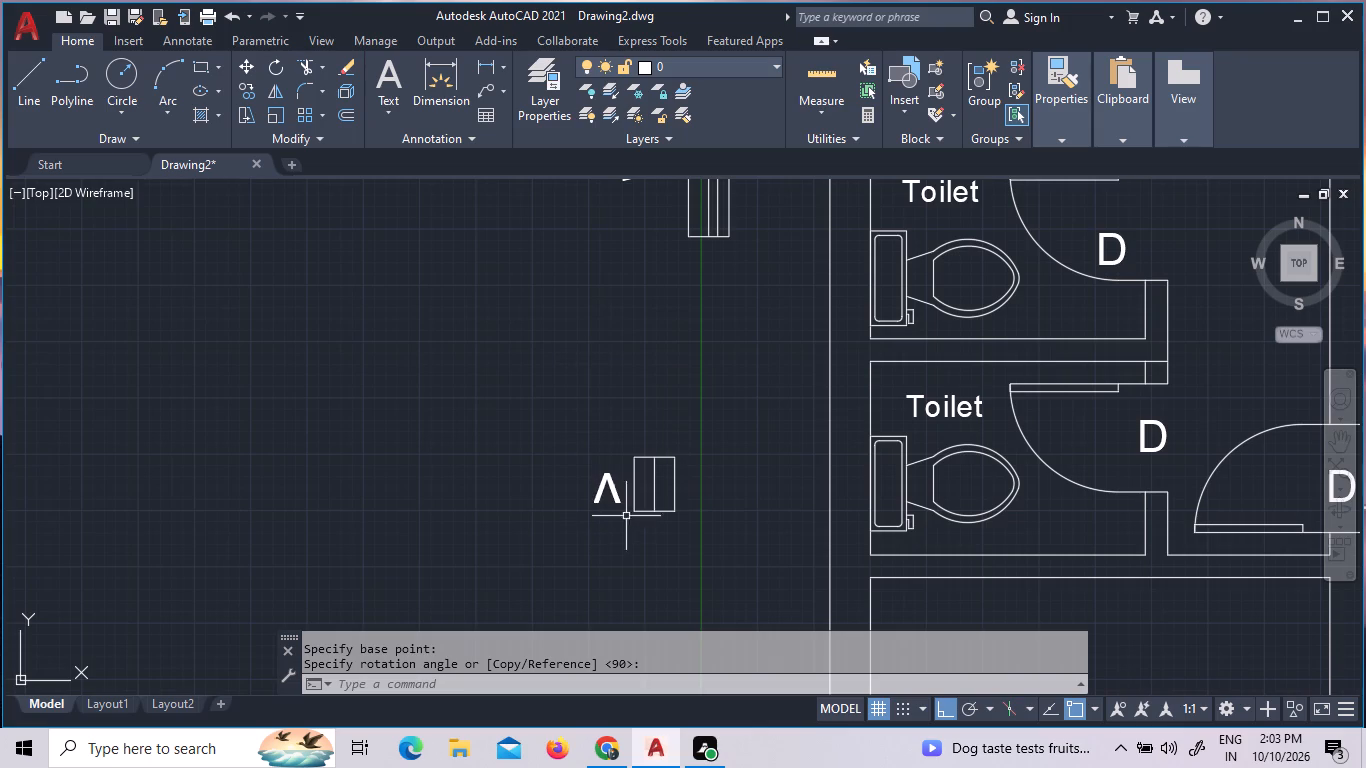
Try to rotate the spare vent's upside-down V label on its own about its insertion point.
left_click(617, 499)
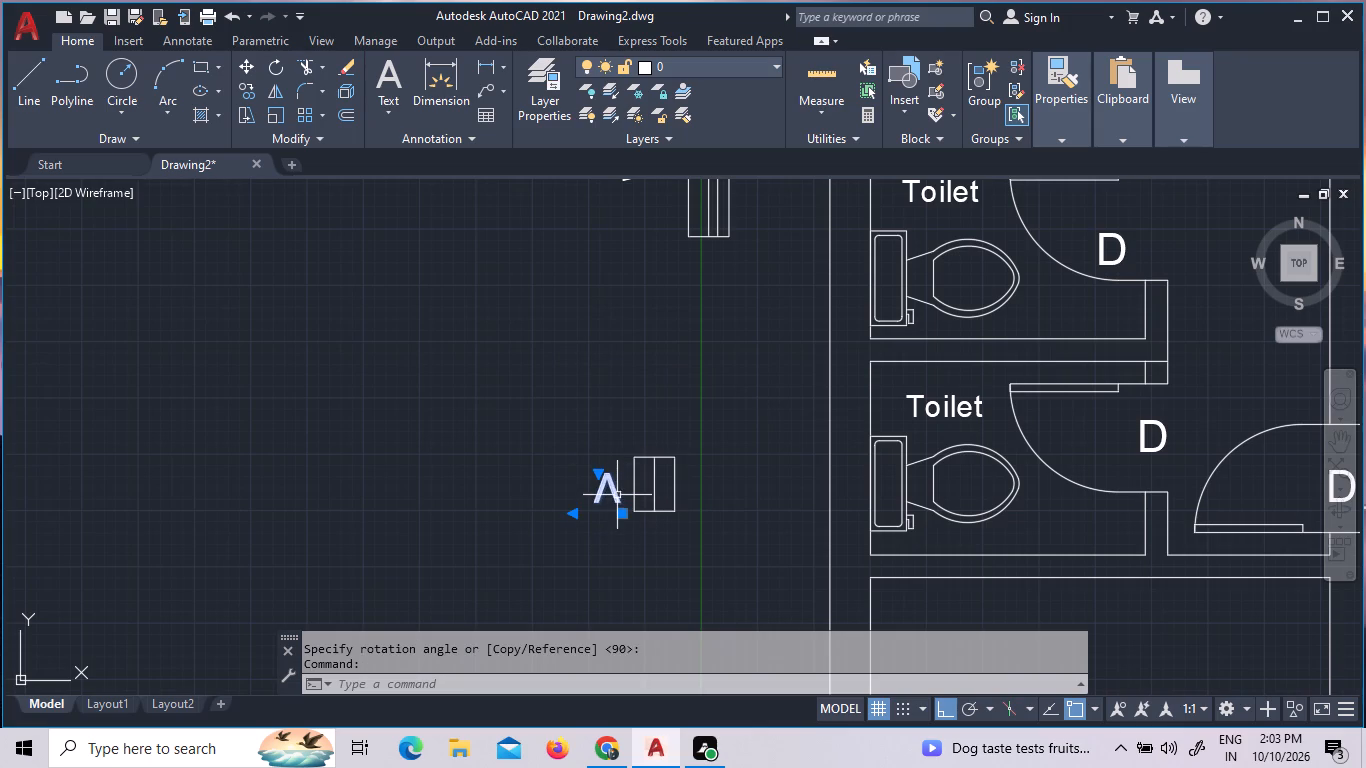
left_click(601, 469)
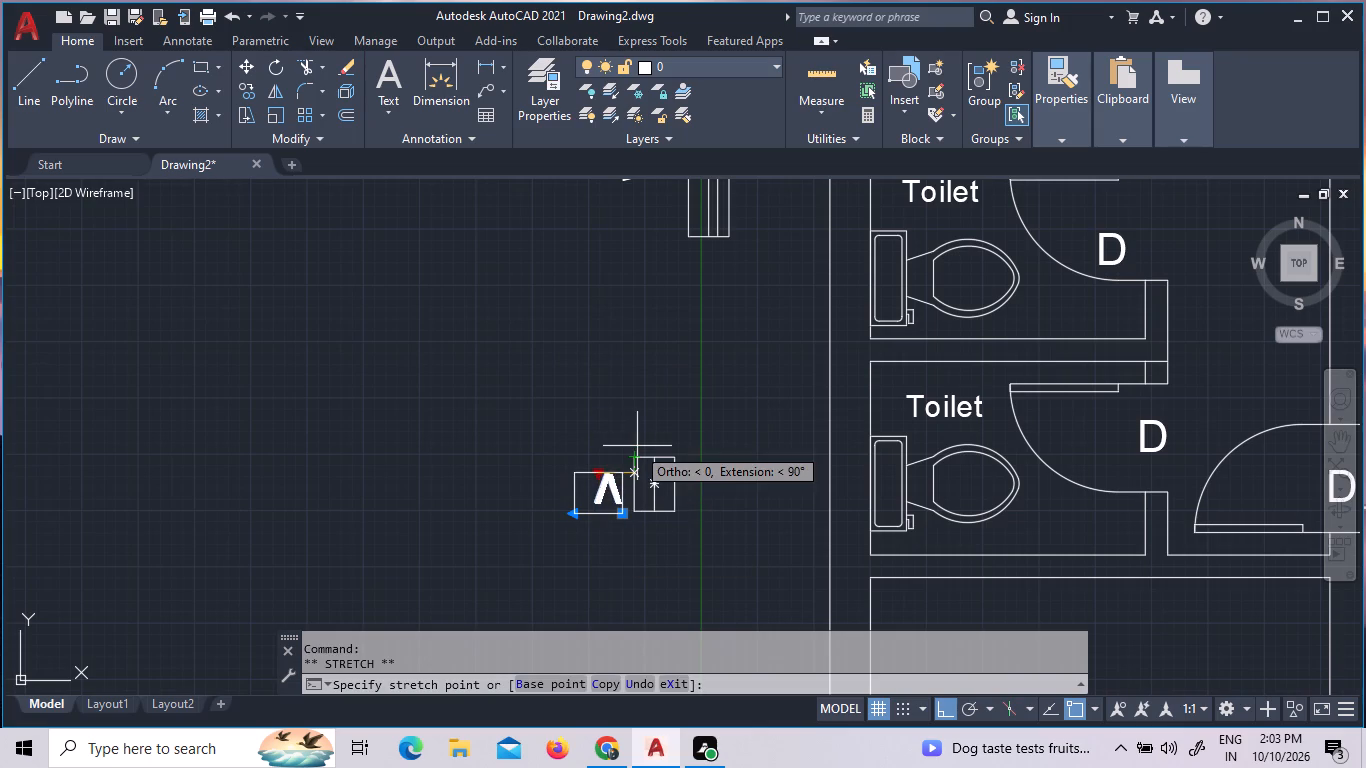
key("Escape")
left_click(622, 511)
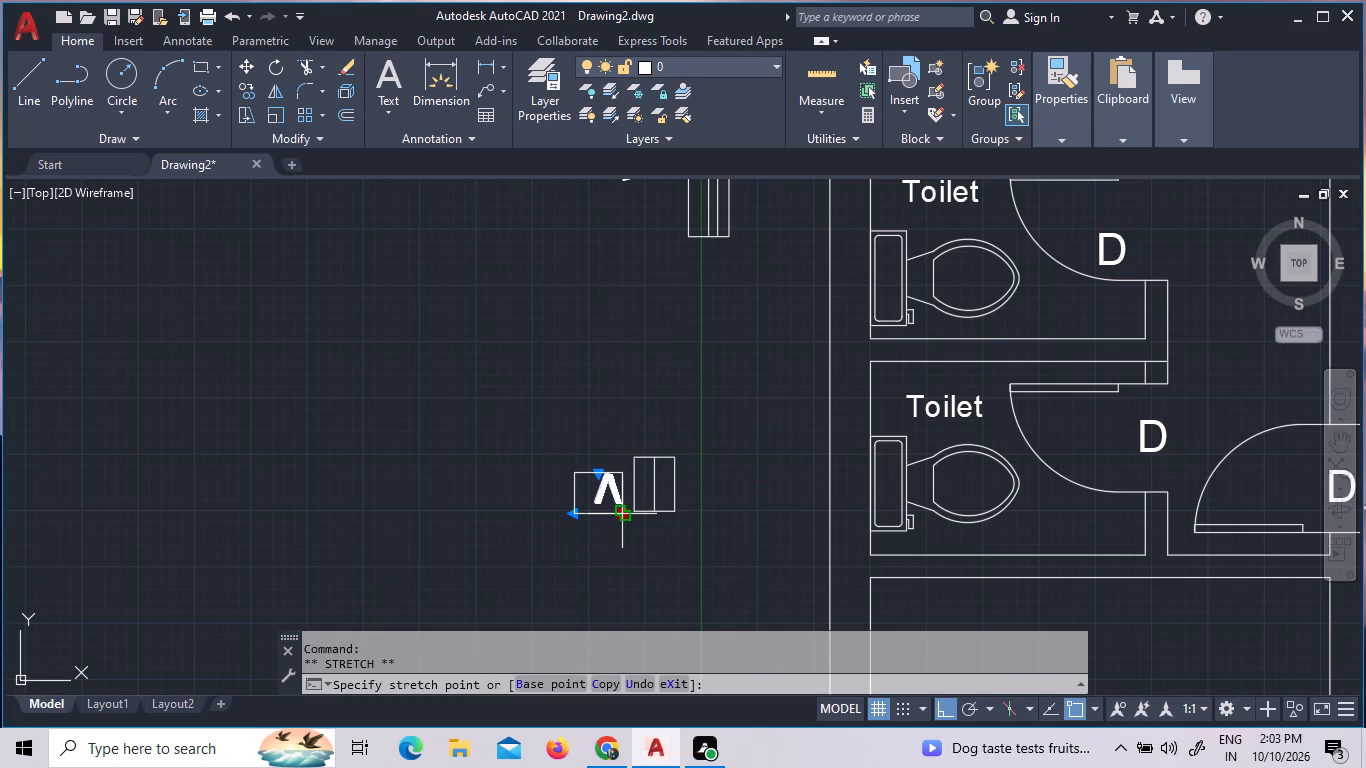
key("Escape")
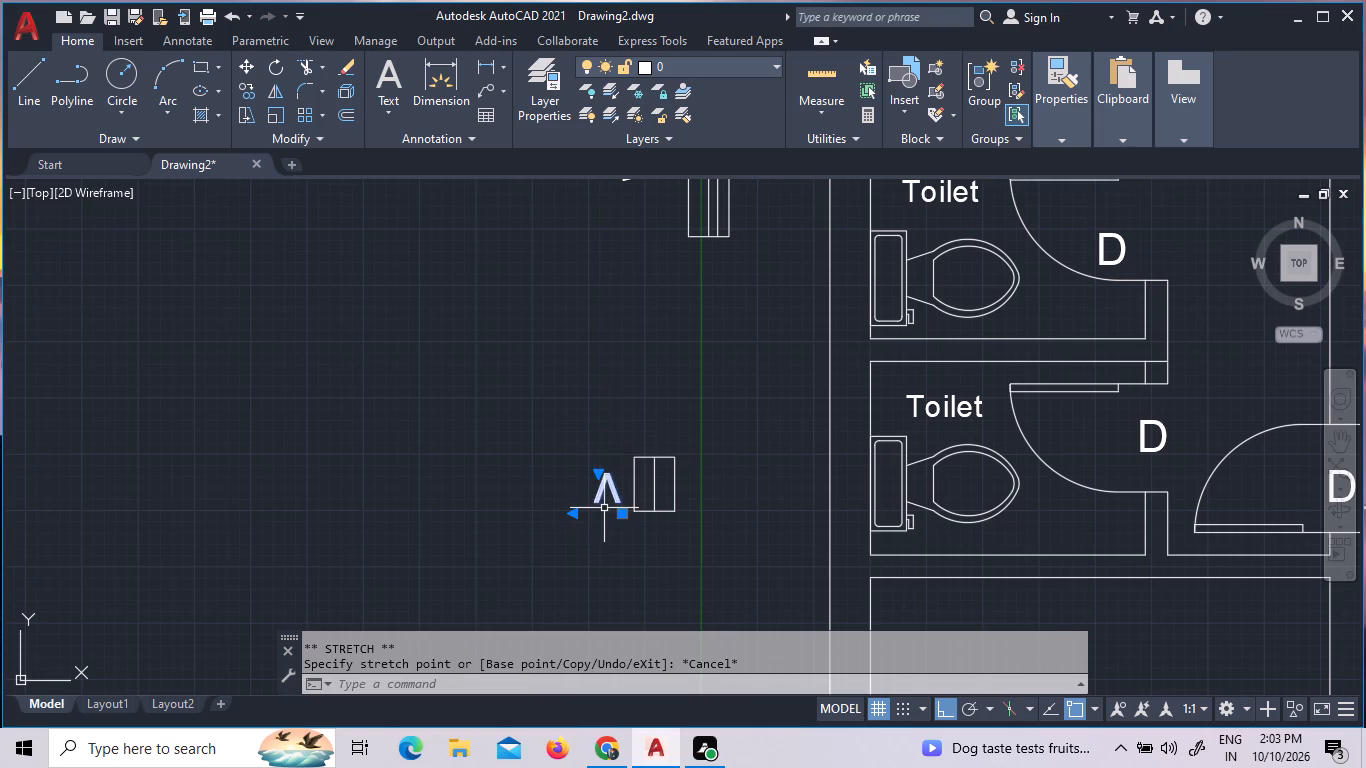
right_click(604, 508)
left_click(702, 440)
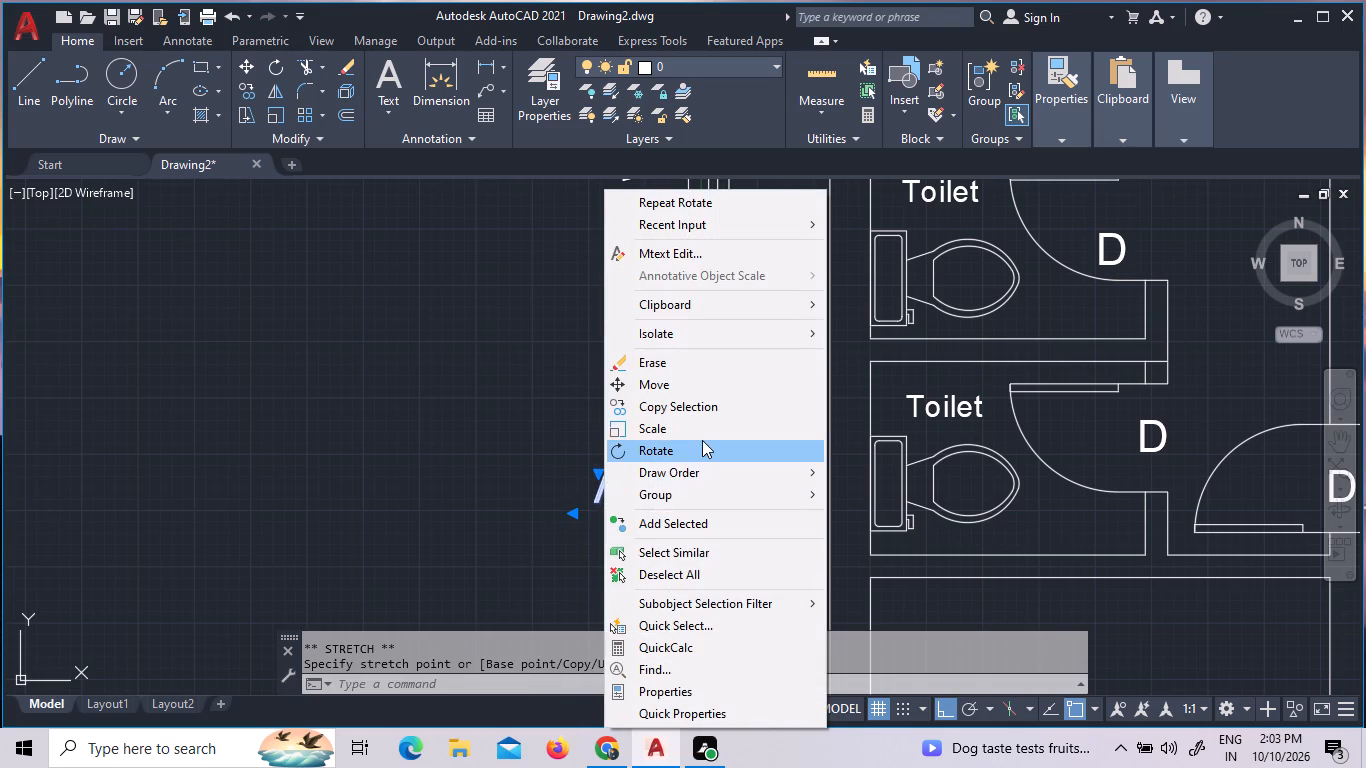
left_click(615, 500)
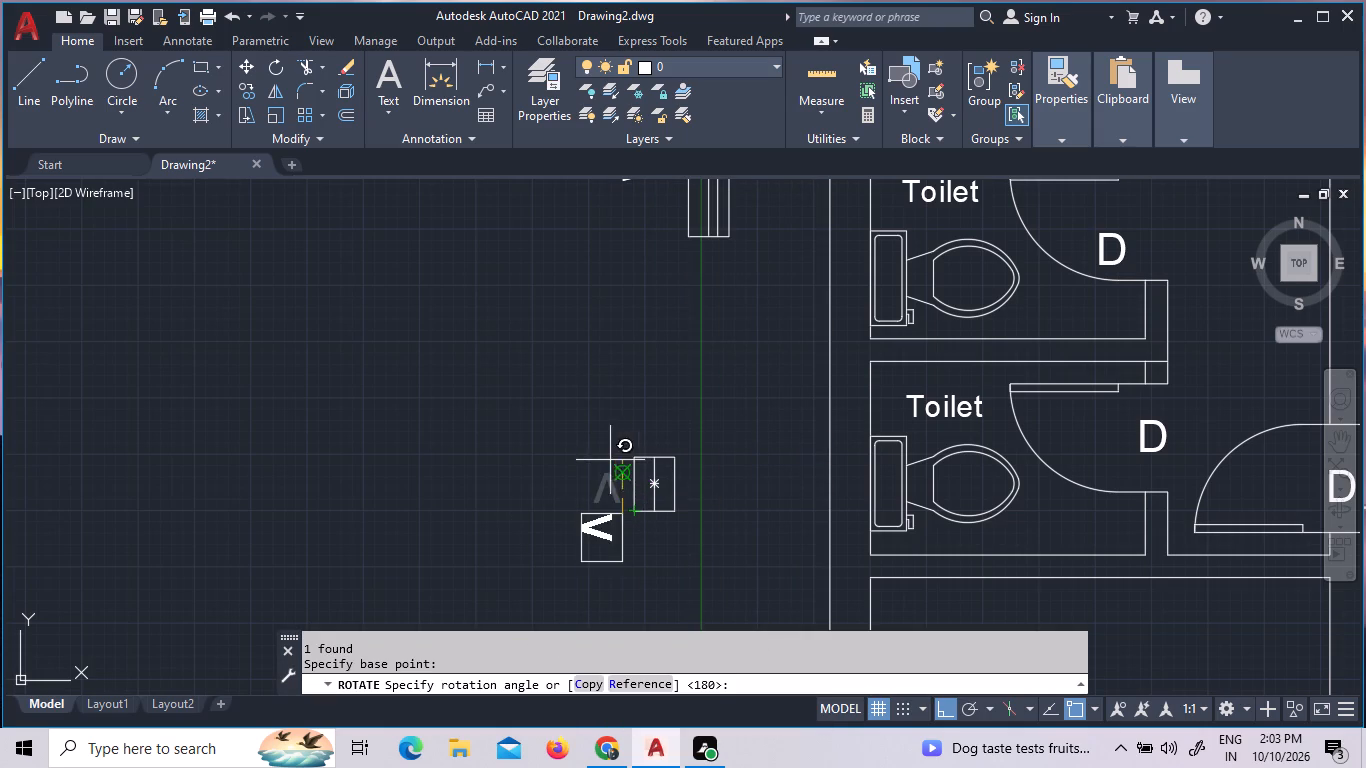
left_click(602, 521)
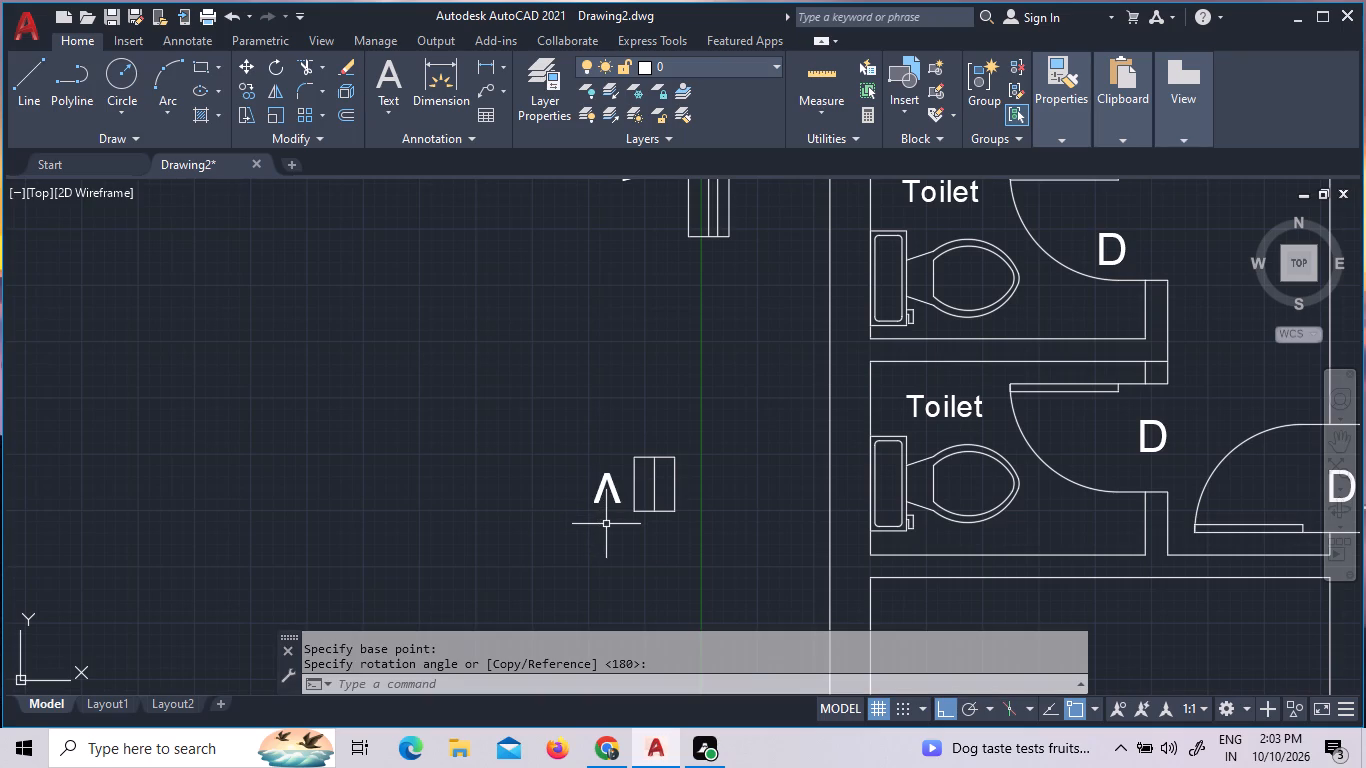
Rotate the spare vent's upside-down V label 90° counterclockwise about its insertion point, with Ortho on.
left_click(616, 487)
right_click(616, 487)
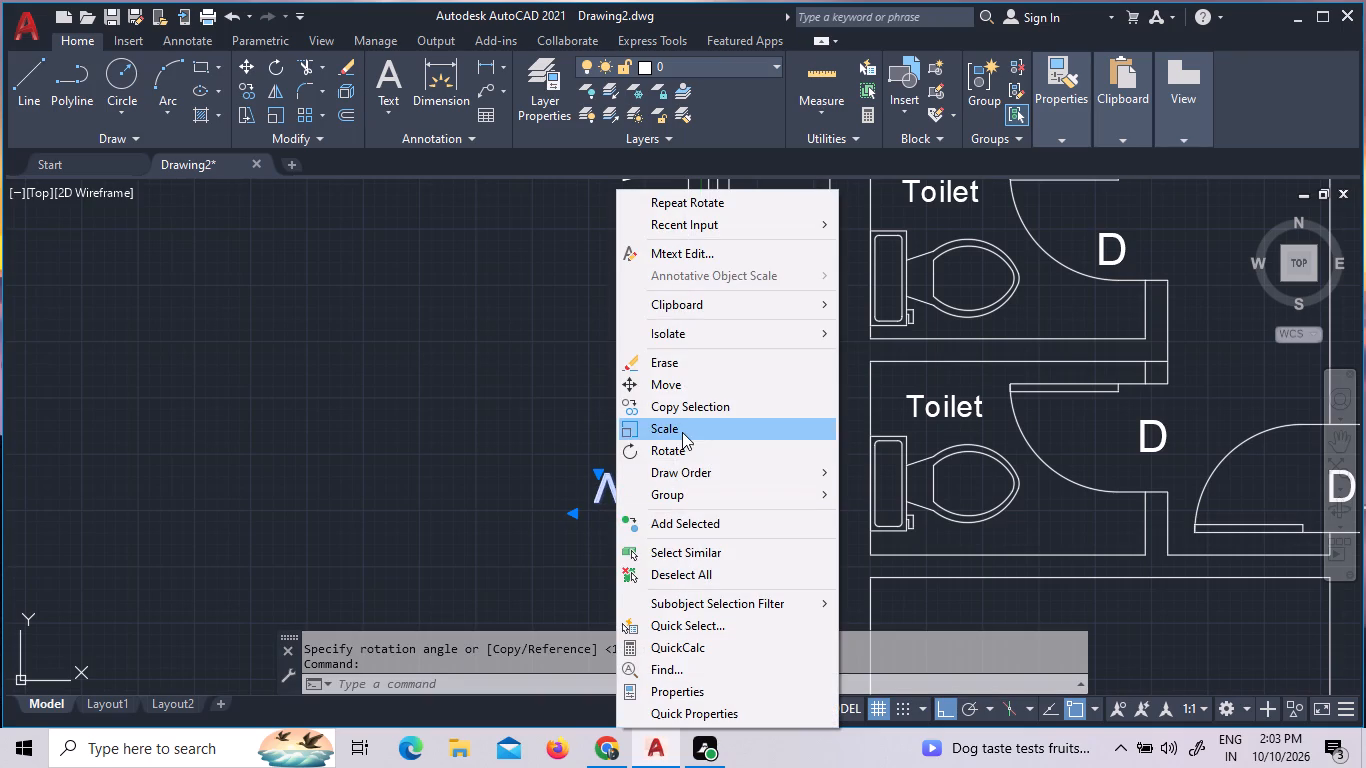
left_click(680, 445)
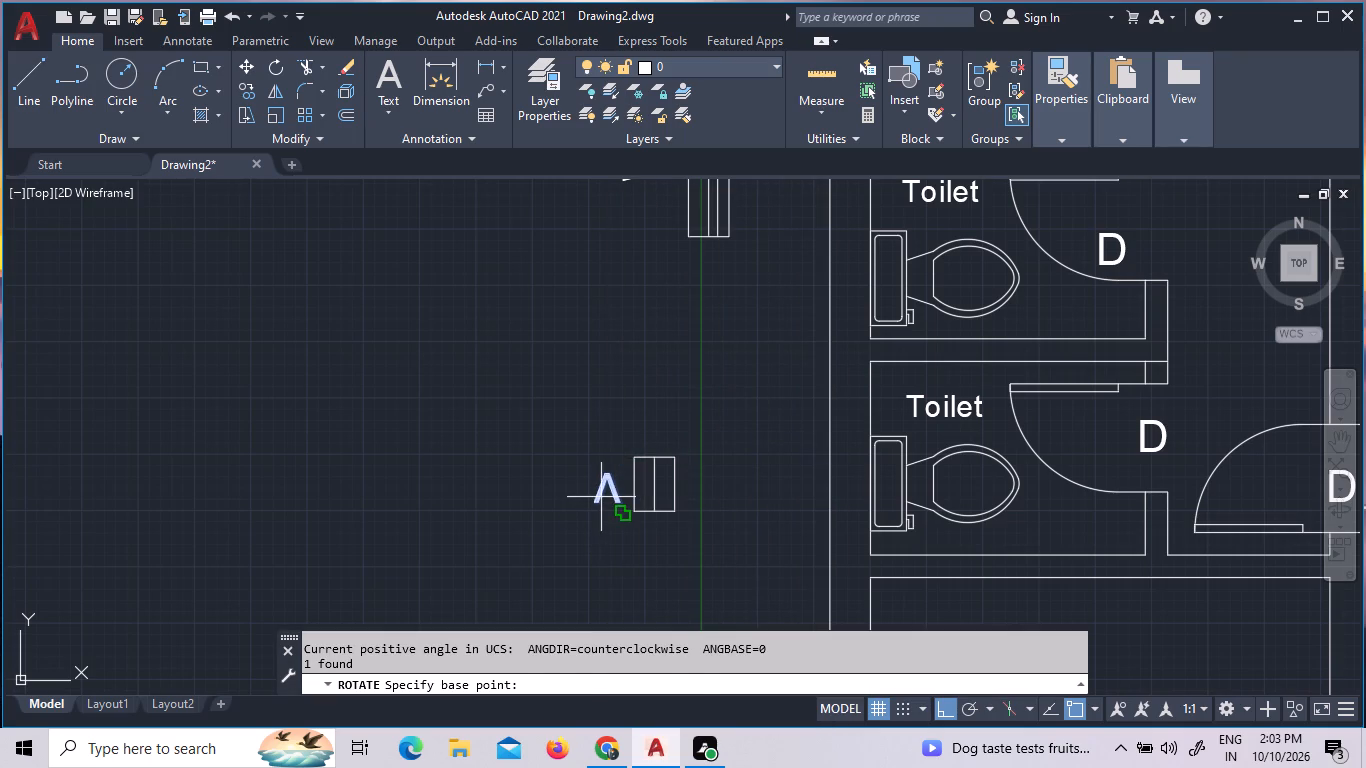
left_click(601, 497)
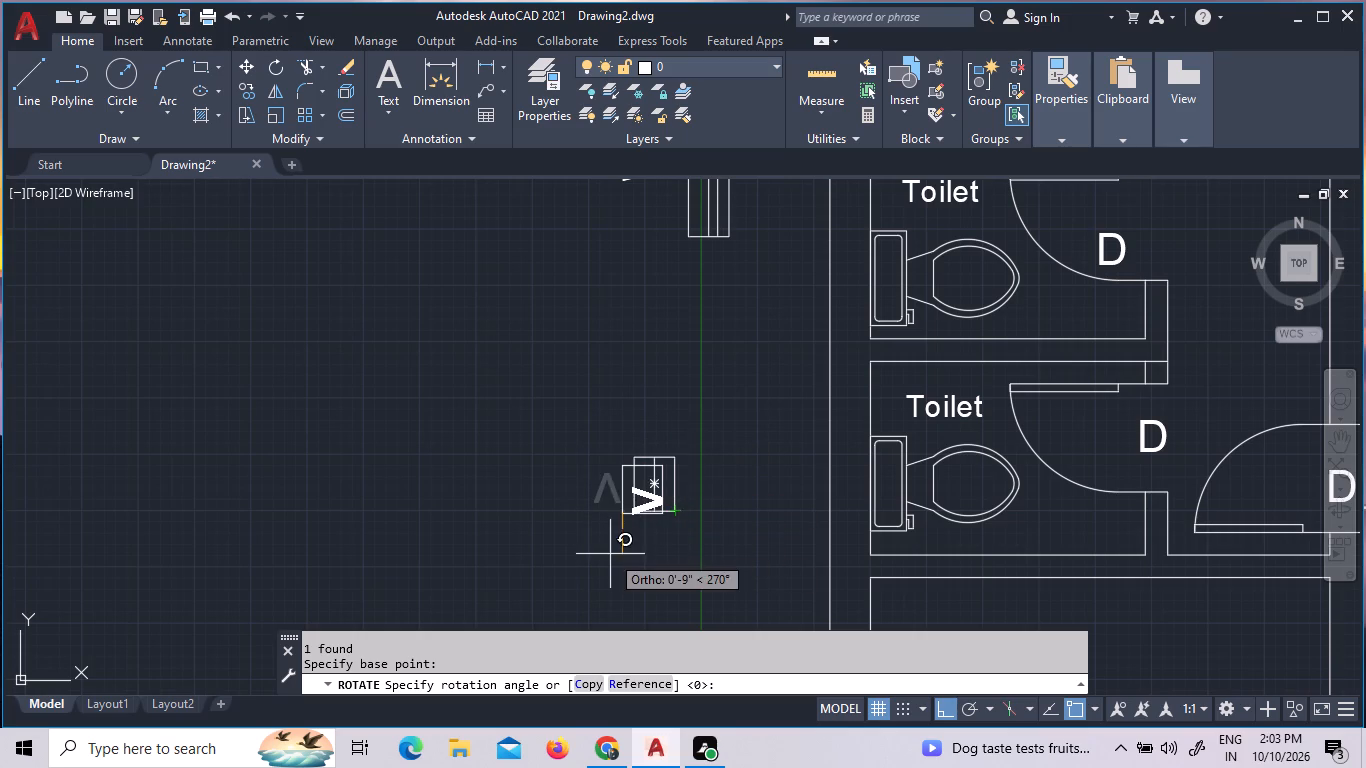
left_click(604, 411)
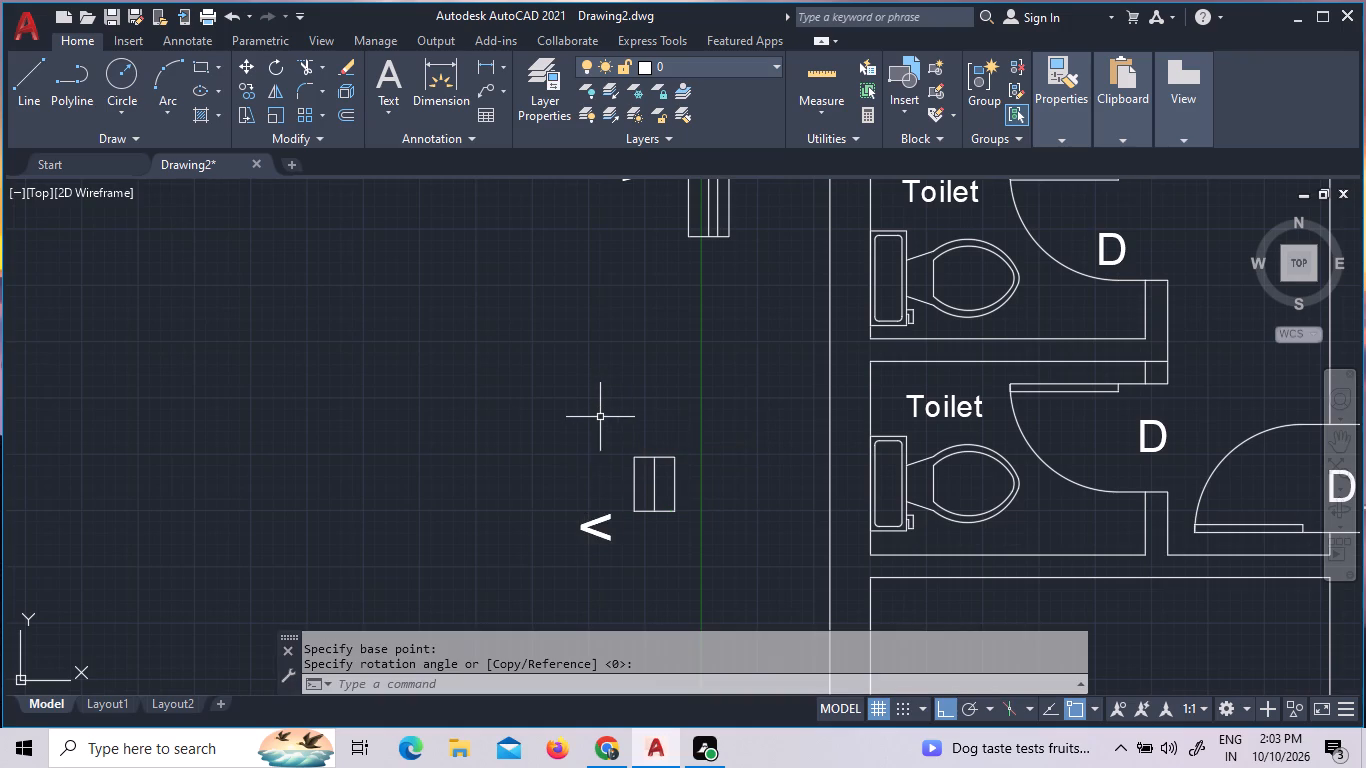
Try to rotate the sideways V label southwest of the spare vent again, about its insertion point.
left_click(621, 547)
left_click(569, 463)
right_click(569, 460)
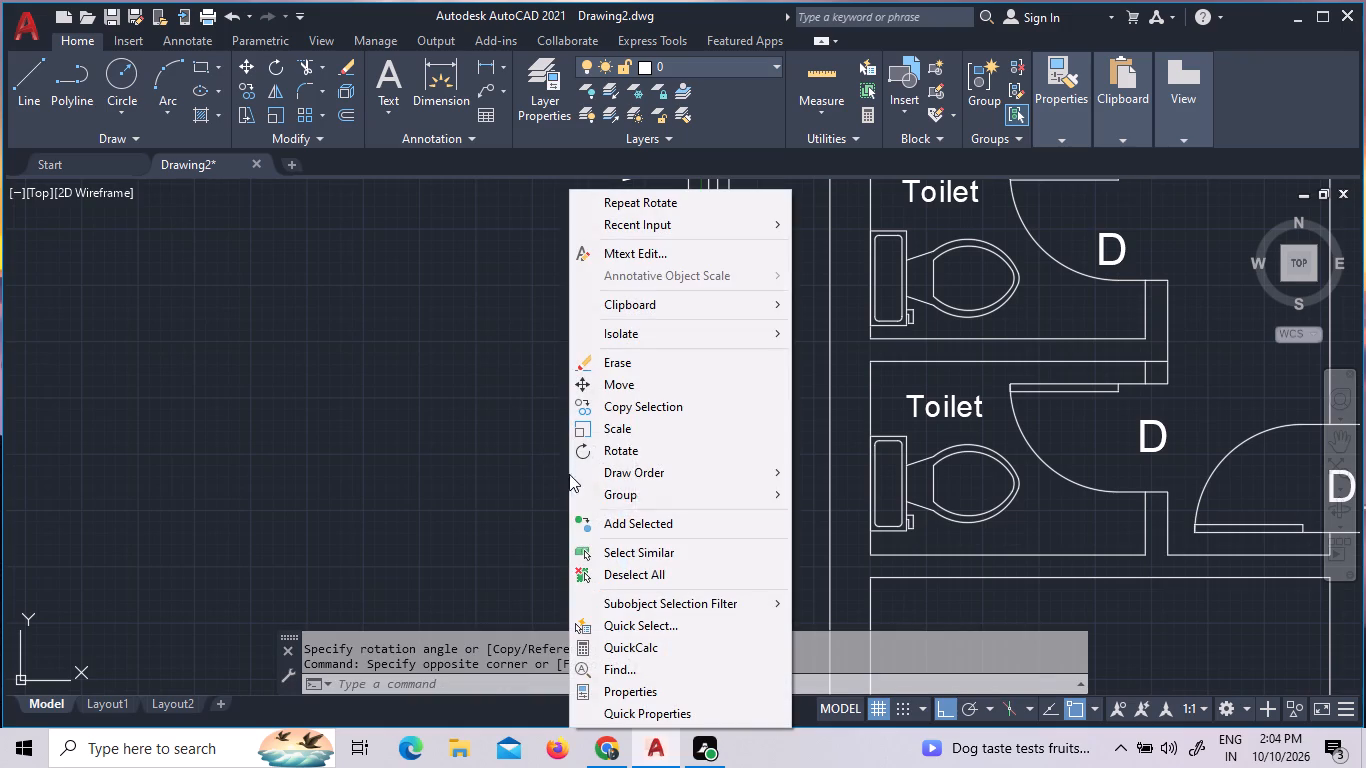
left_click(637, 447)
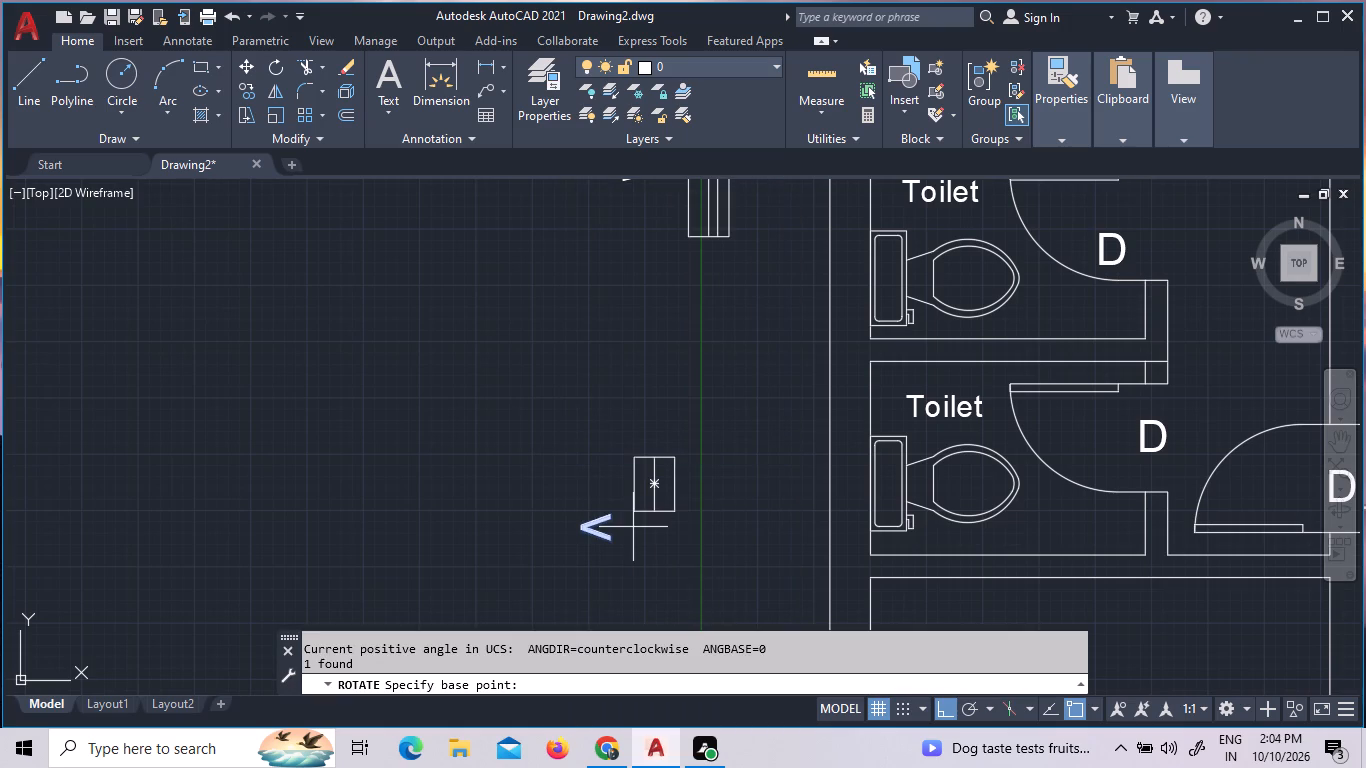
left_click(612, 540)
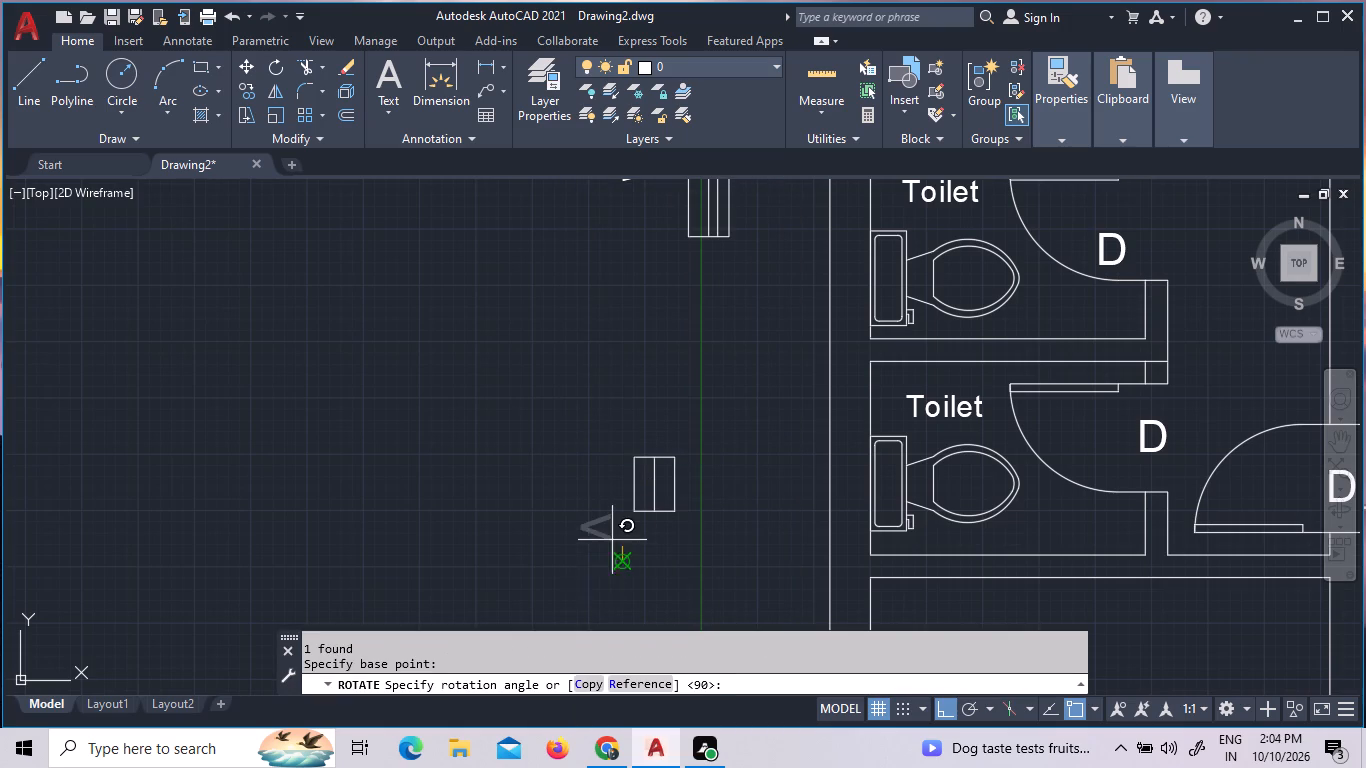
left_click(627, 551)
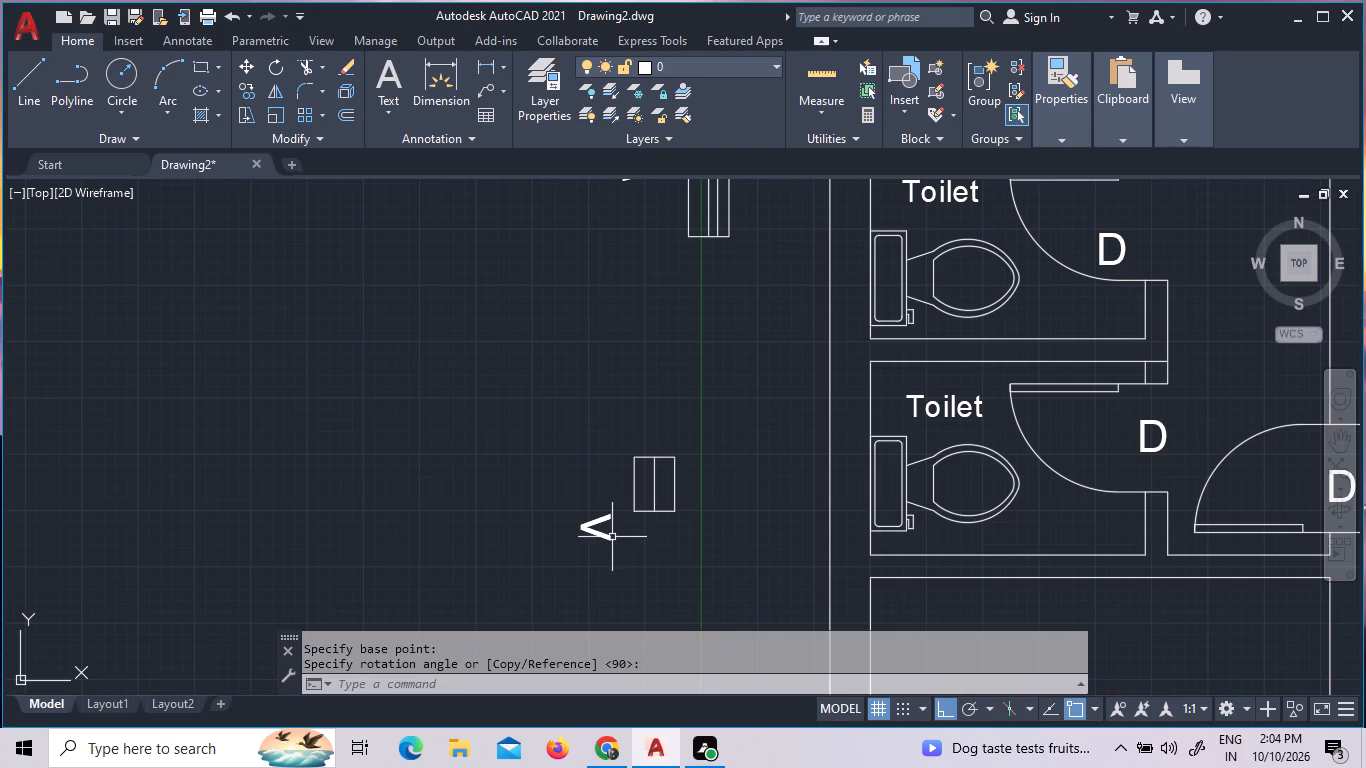
Rotate the sideways V label counterclockwise towards upright, about a point just southeast of the letter.
left_click(610, 538)
right_click(610, 538)
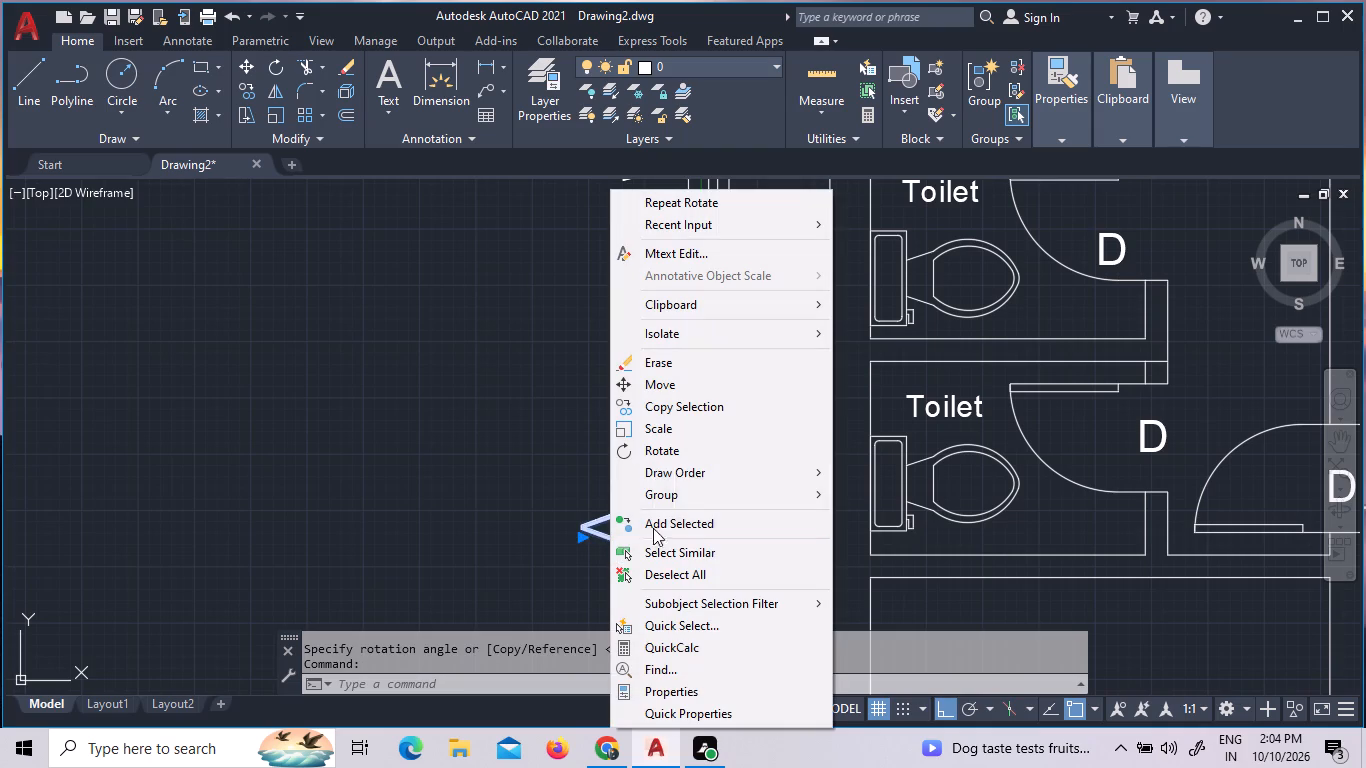
left_click(675, 454)
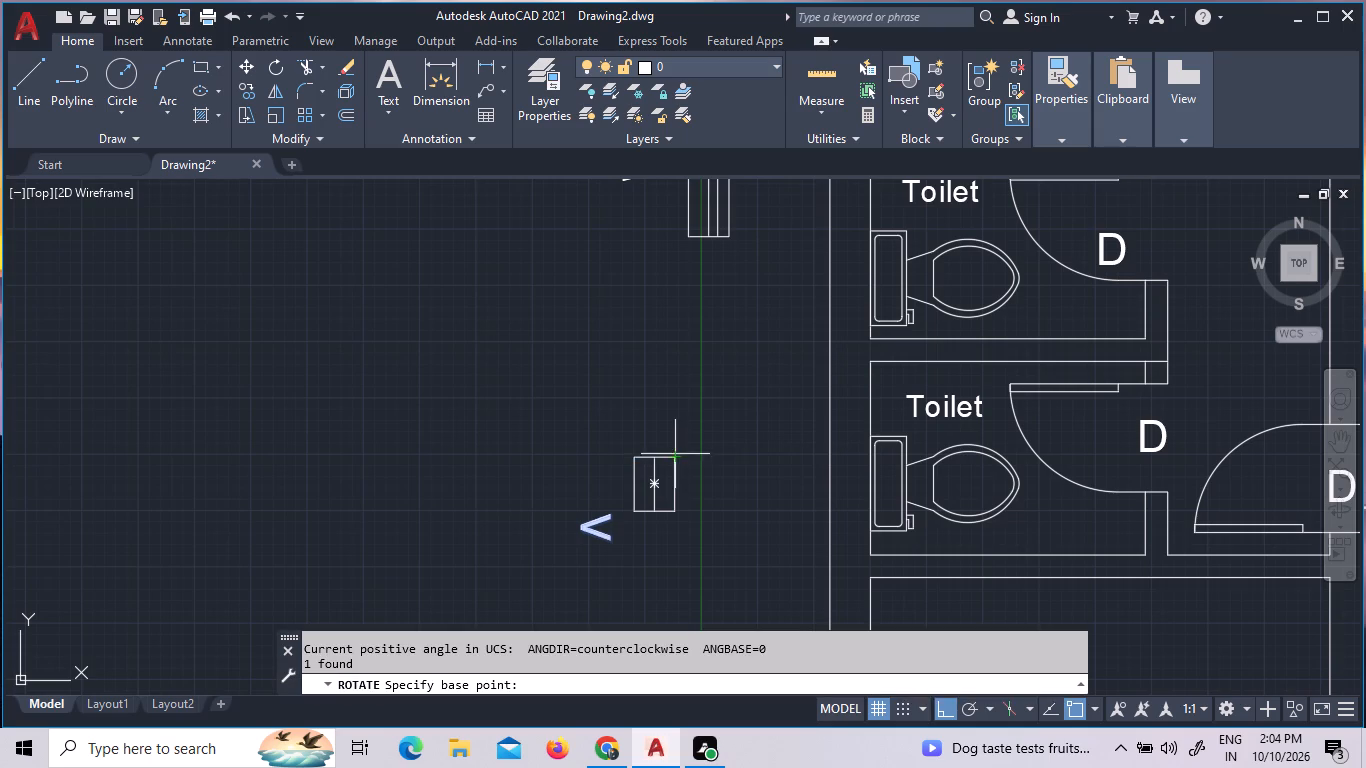
left_click(613, 562)
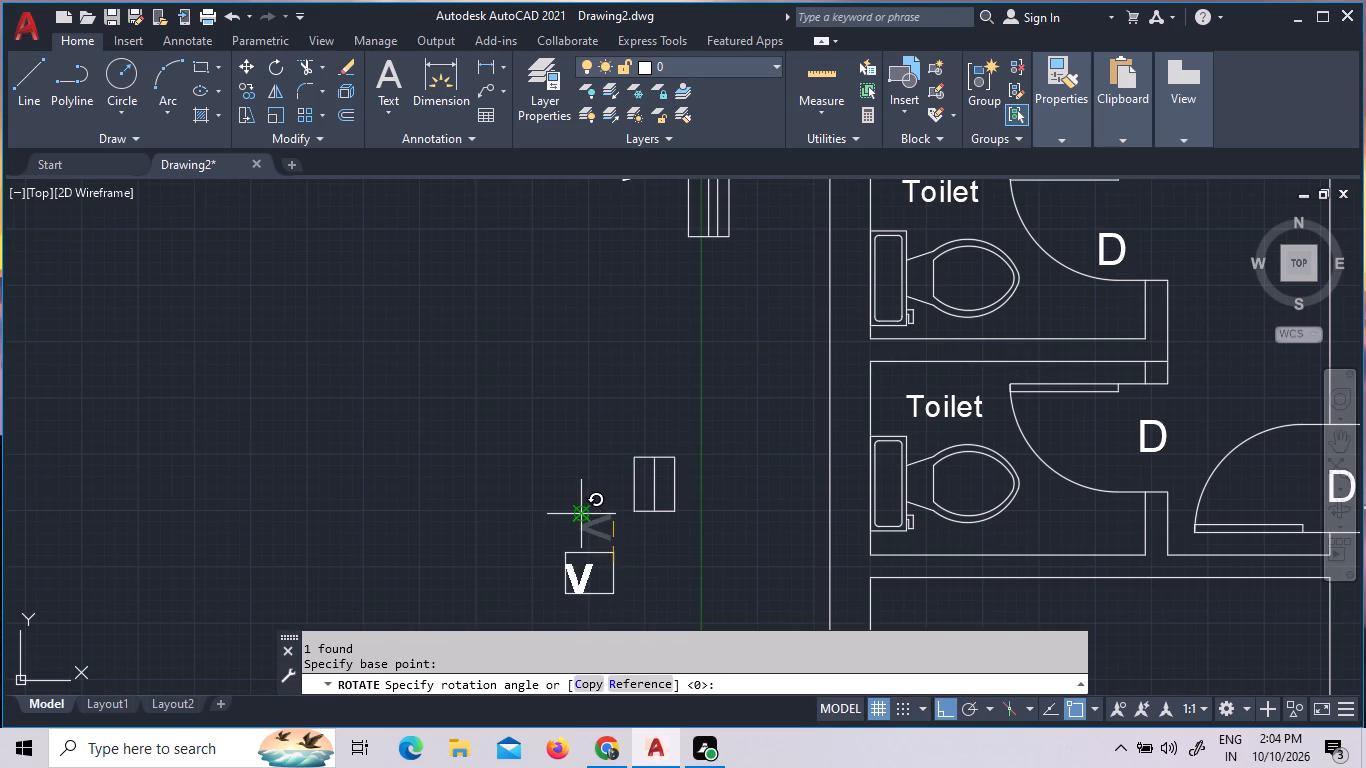
left_click(600, 514)
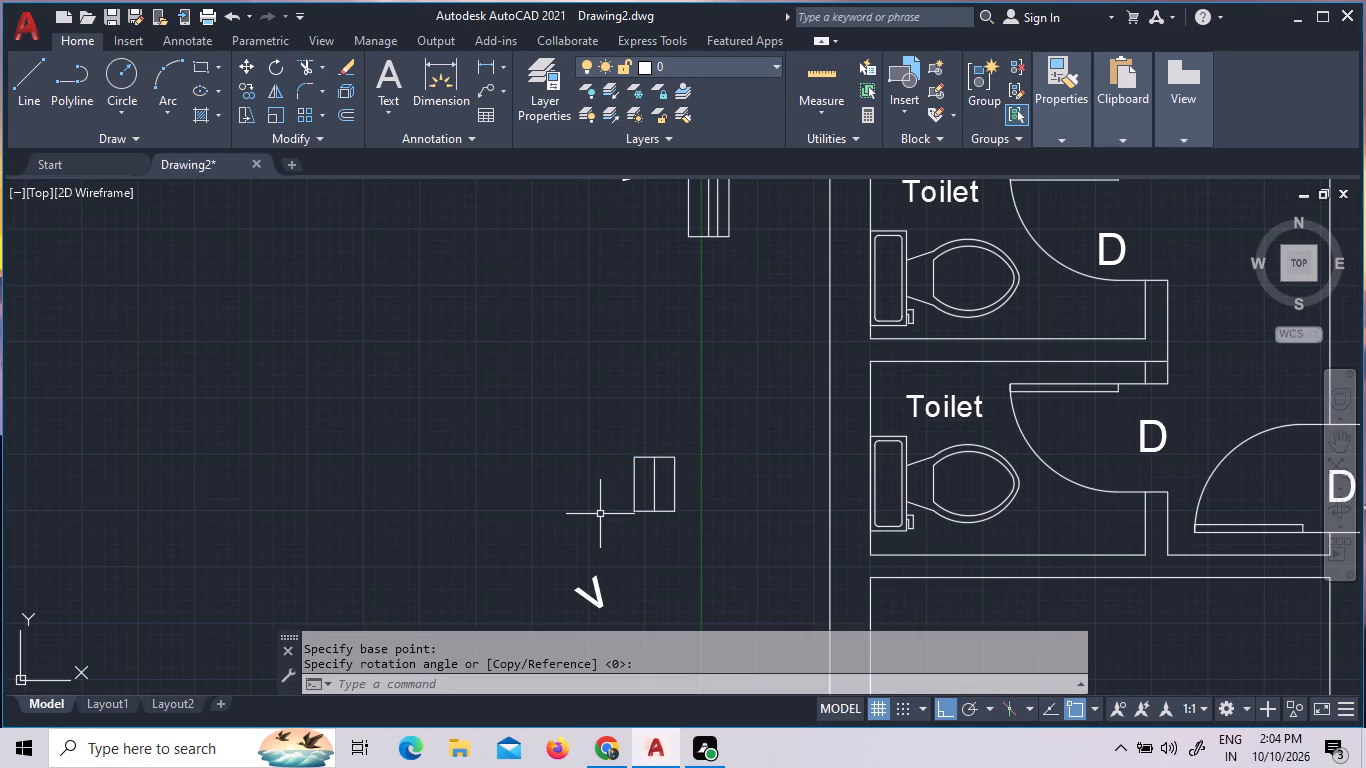
Turn object snap off.
left_click(1084, 703)
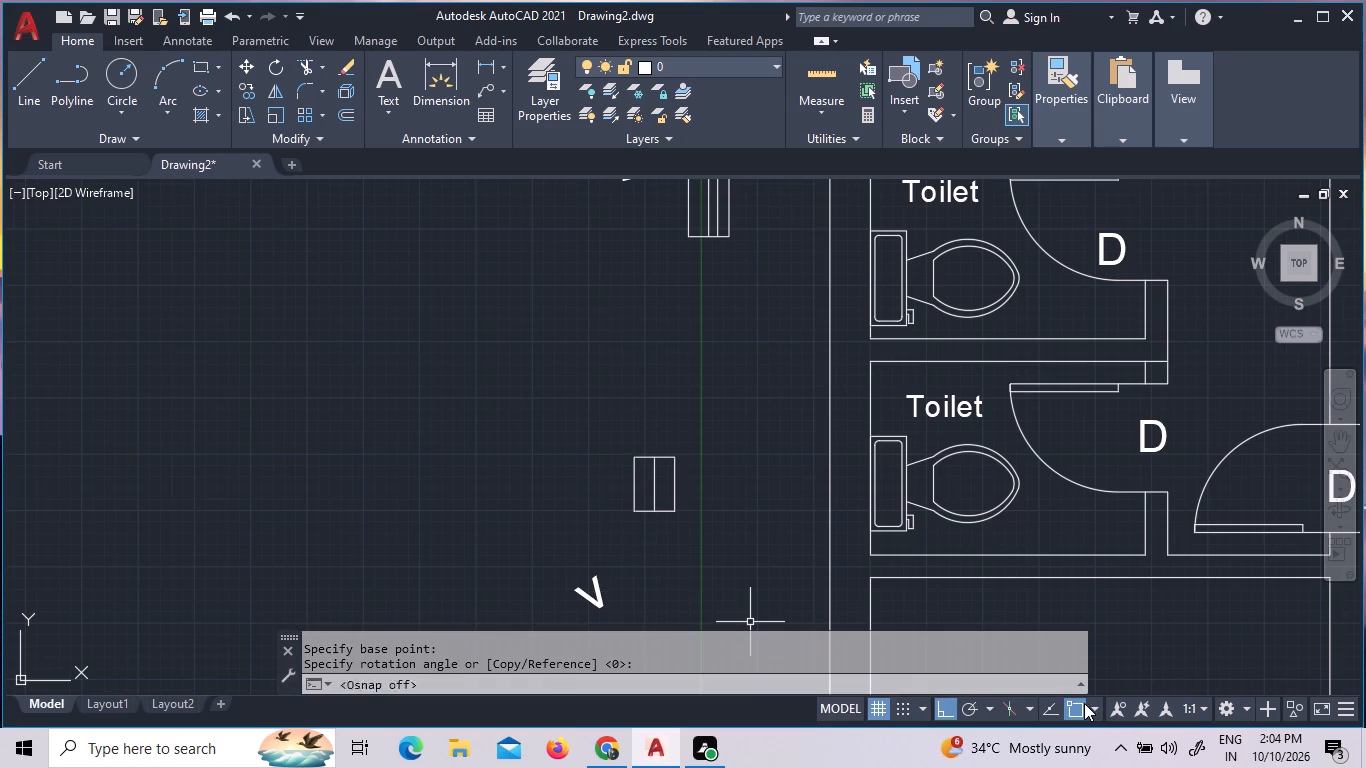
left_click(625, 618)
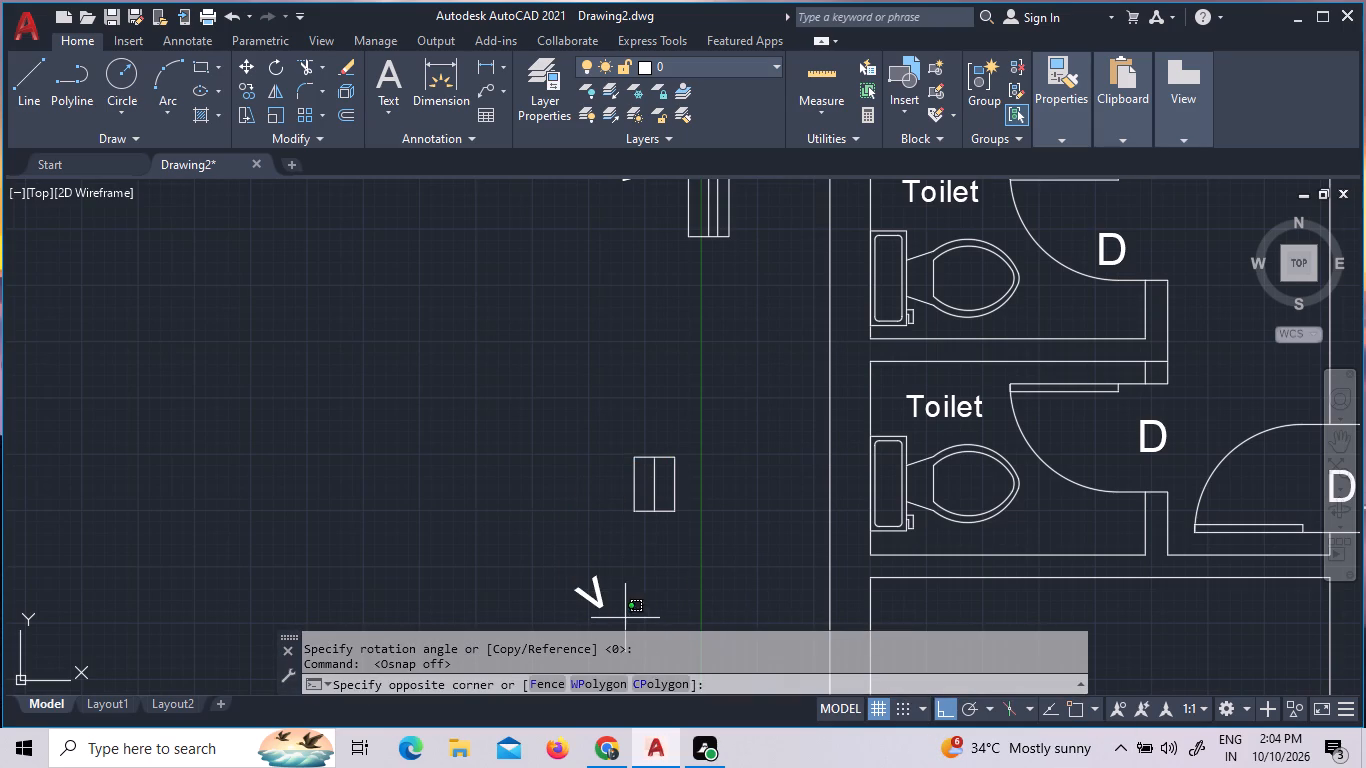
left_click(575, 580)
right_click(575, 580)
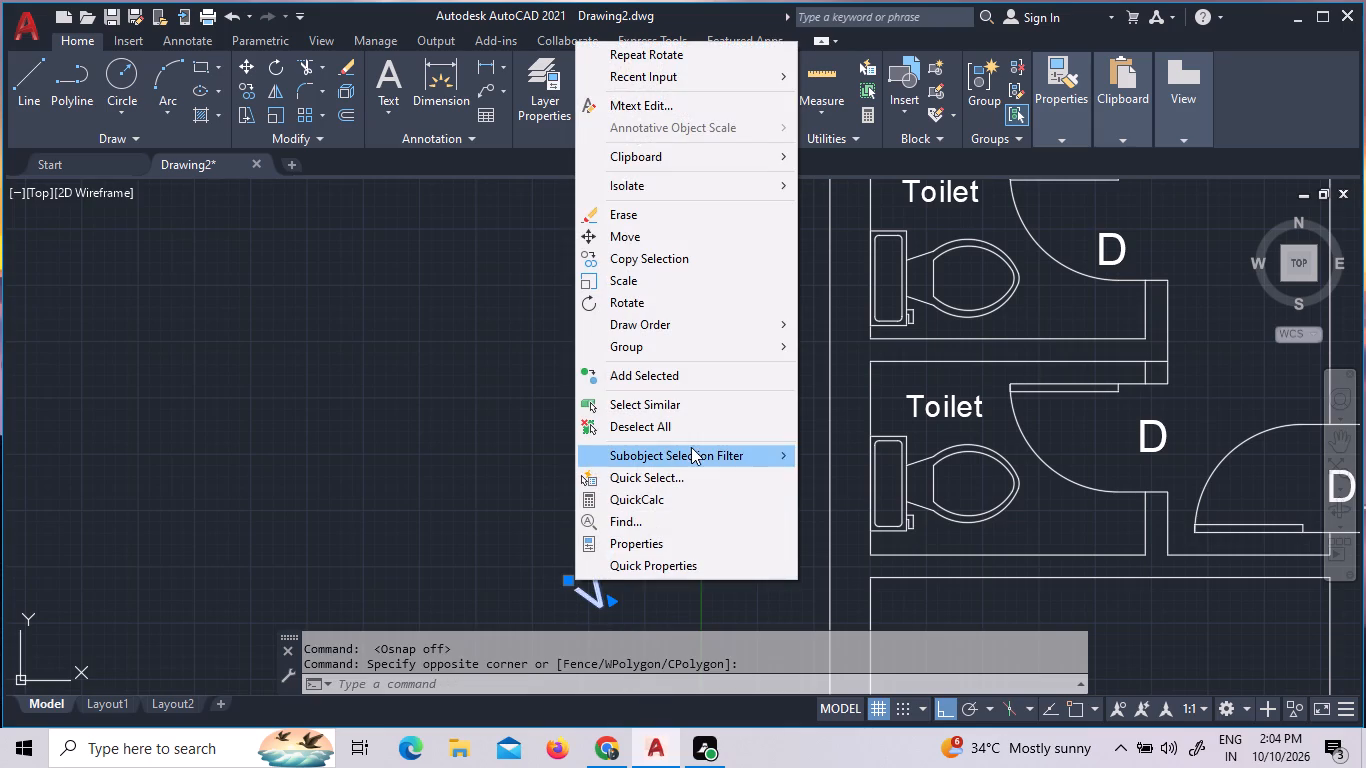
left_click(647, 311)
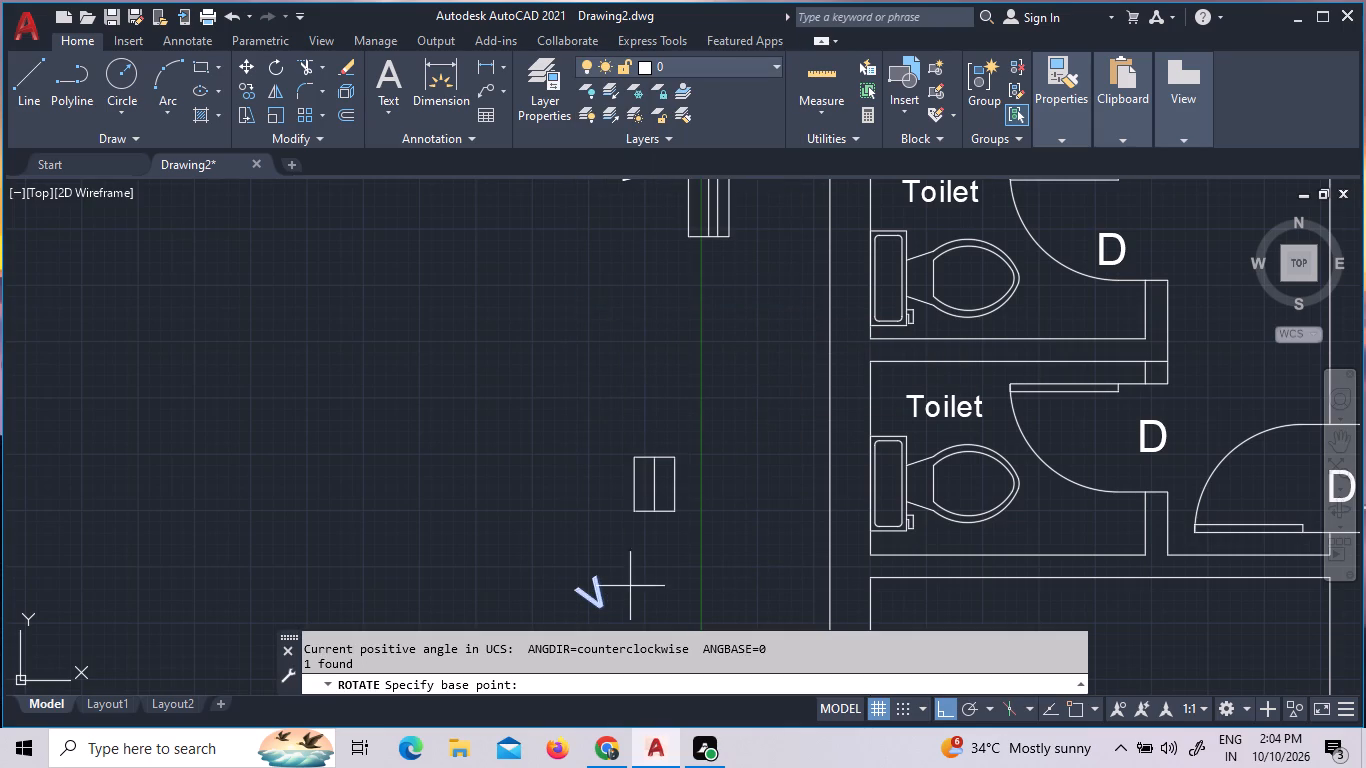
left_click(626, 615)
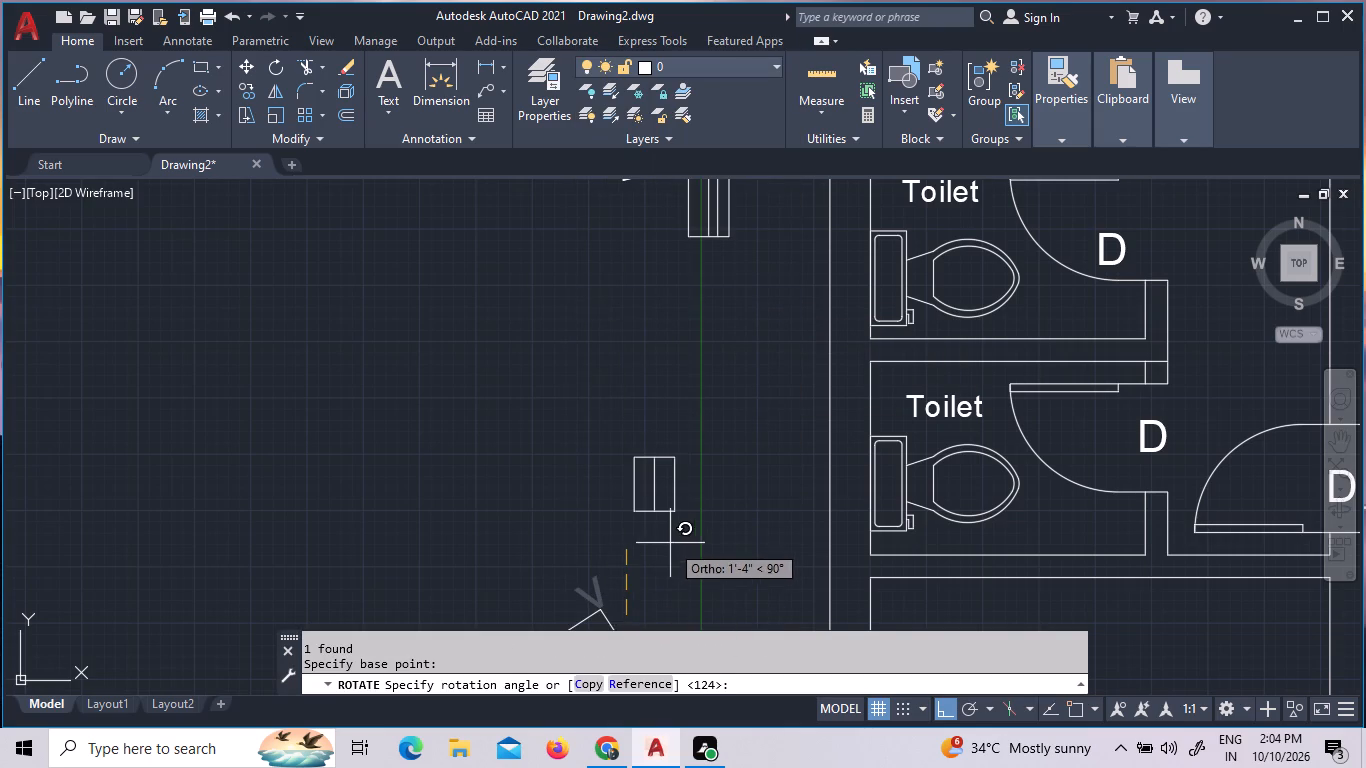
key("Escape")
Undo the object snap change and the last rotation of the V label southwest of the spare vent.
key("u")
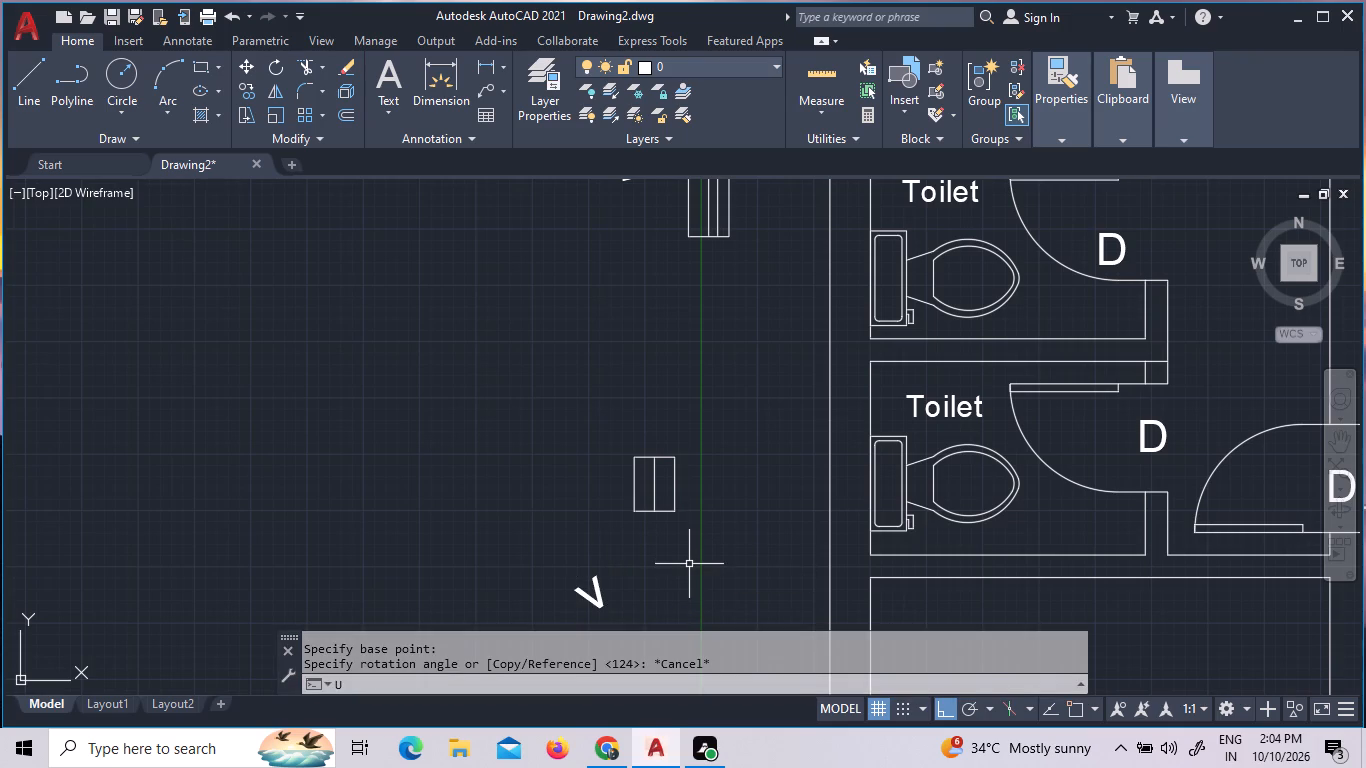
key("Return")
key("u")
key("Return")
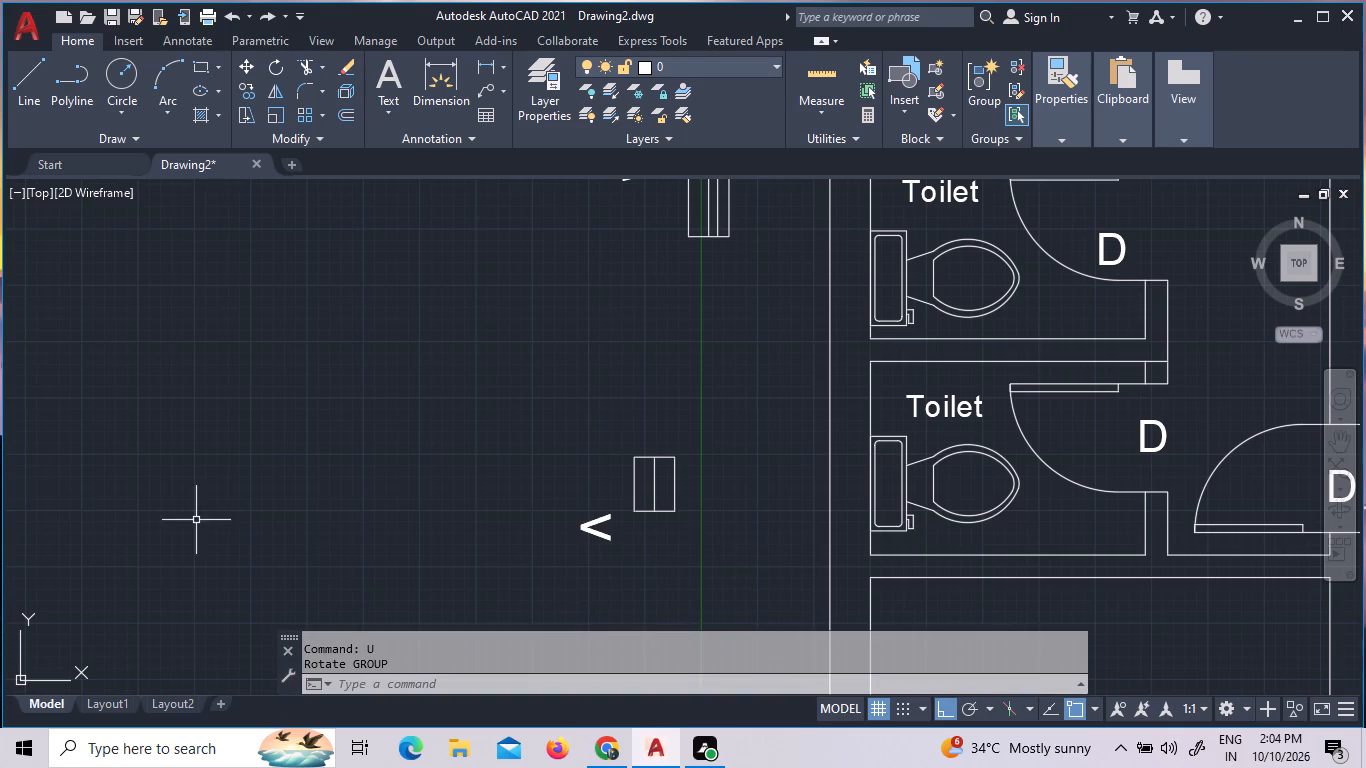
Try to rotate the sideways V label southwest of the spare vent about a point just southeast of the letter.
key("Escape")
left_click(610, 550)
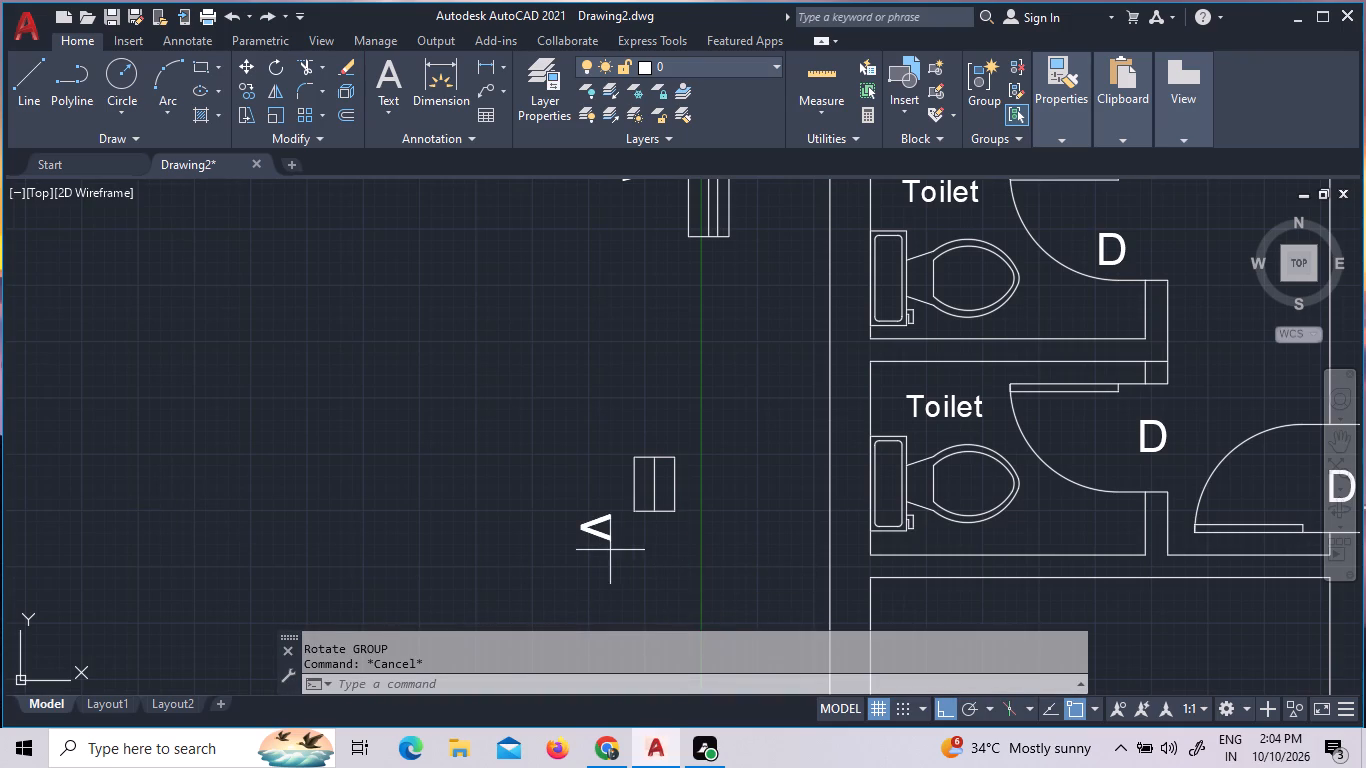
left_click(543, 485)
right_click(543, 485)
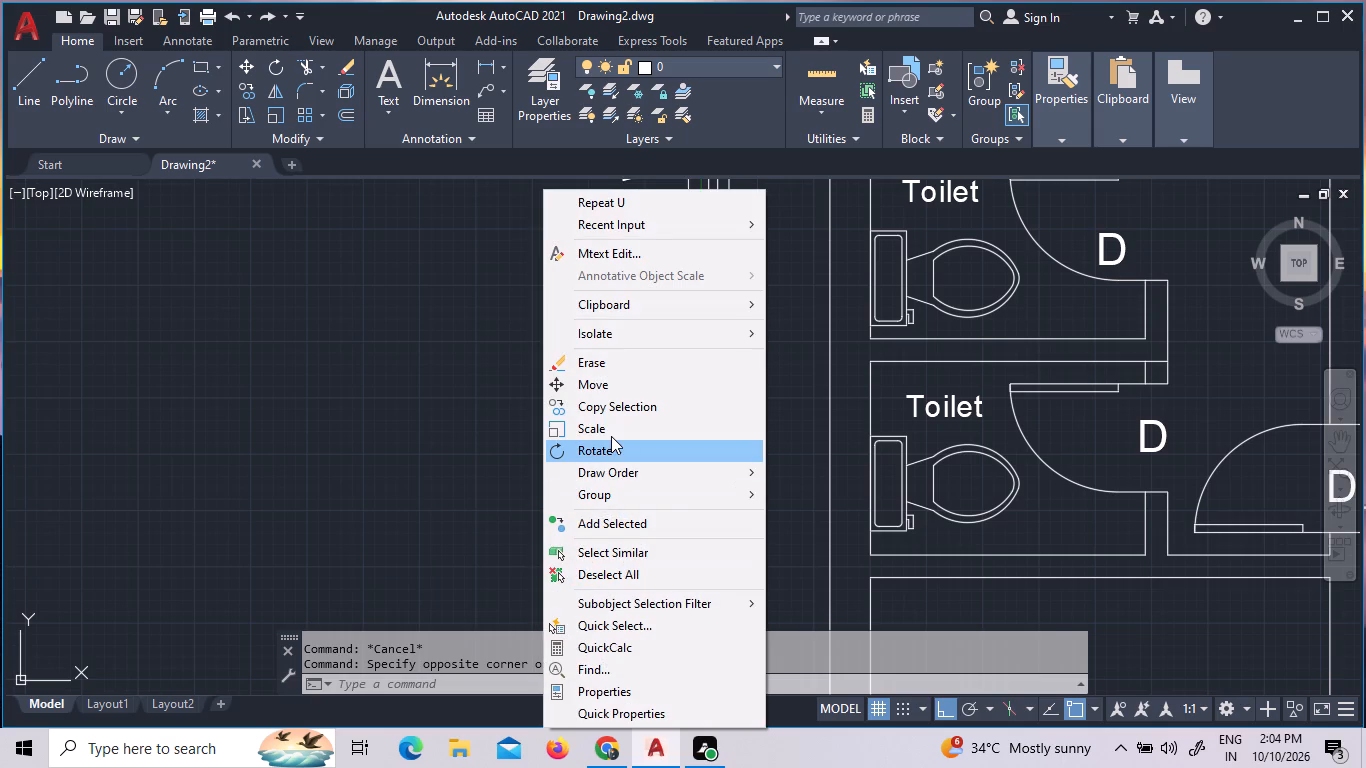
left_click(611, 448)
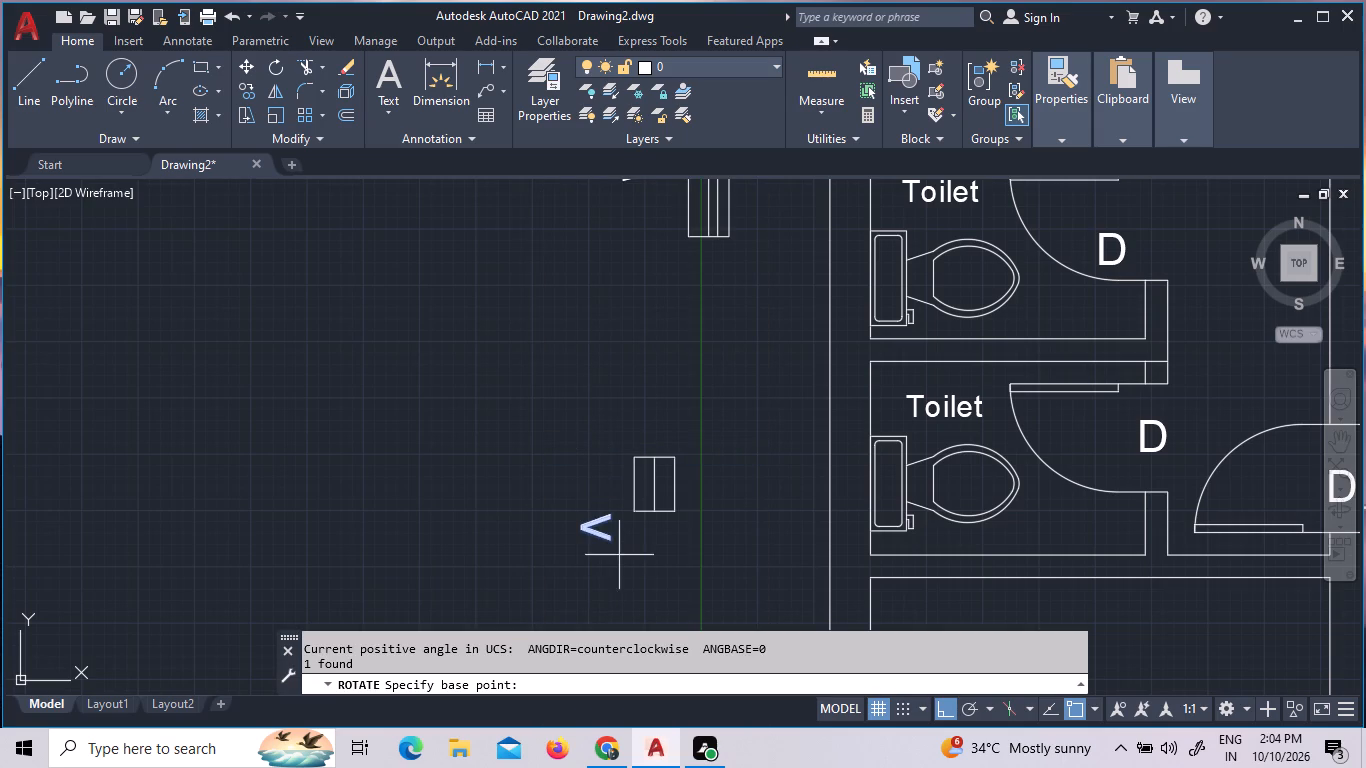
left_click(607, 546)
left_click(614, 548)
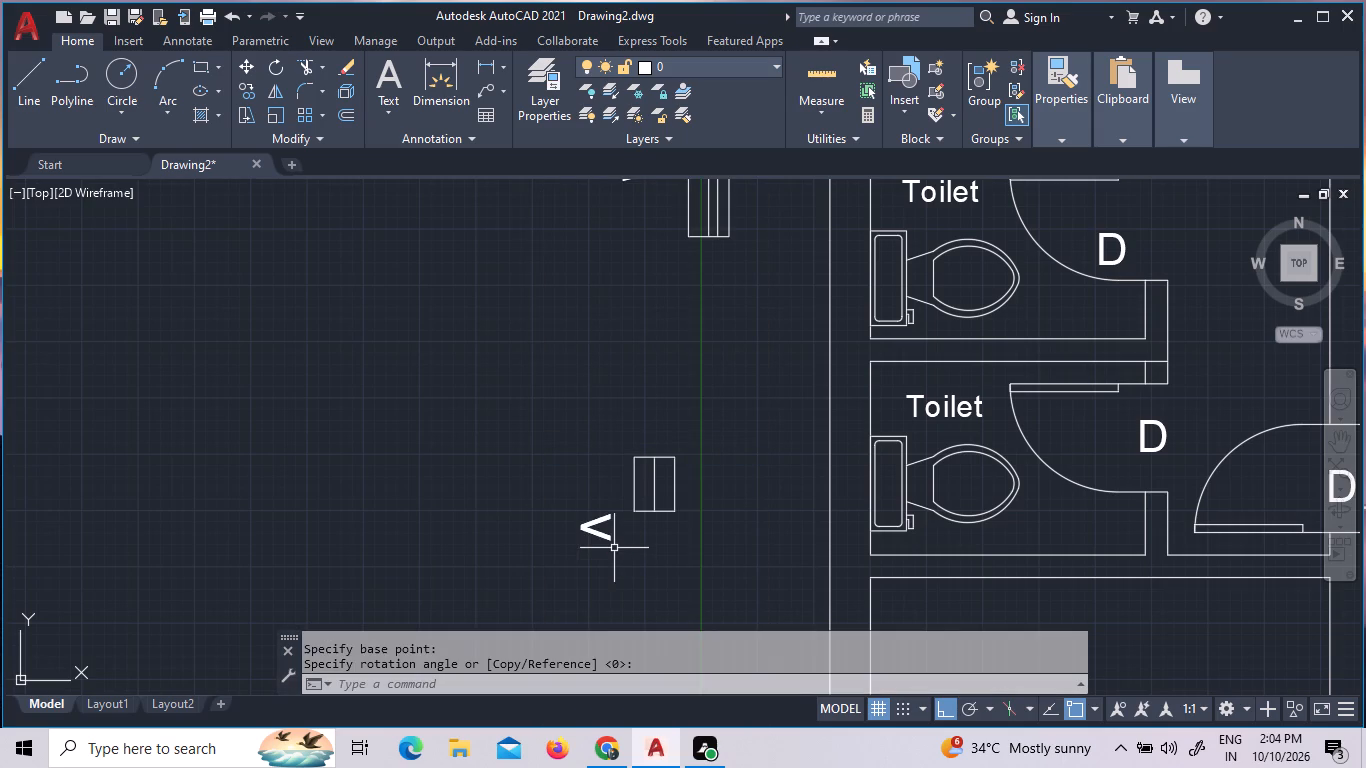
Select the sideways V label southwest of the spare vent for another edit.
left_click(606, 536)
right_click(606, 536)
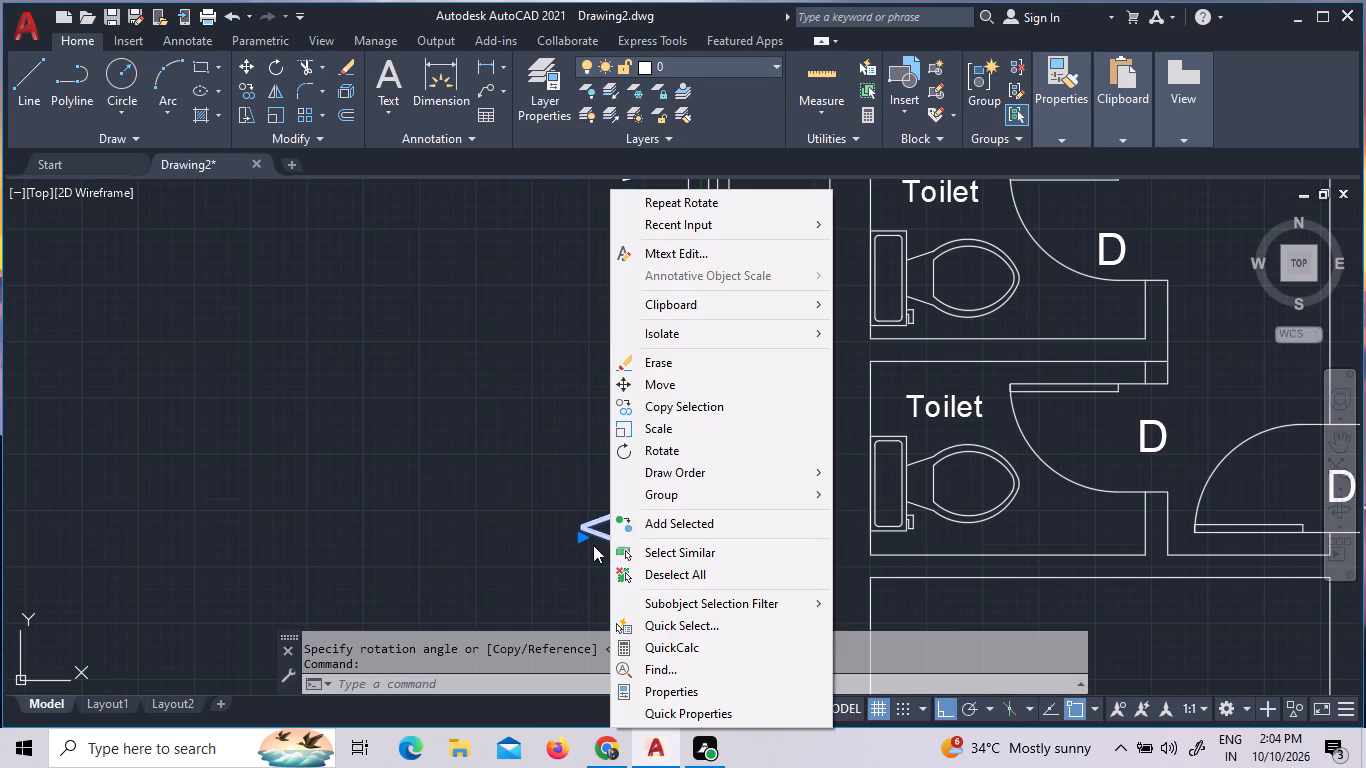